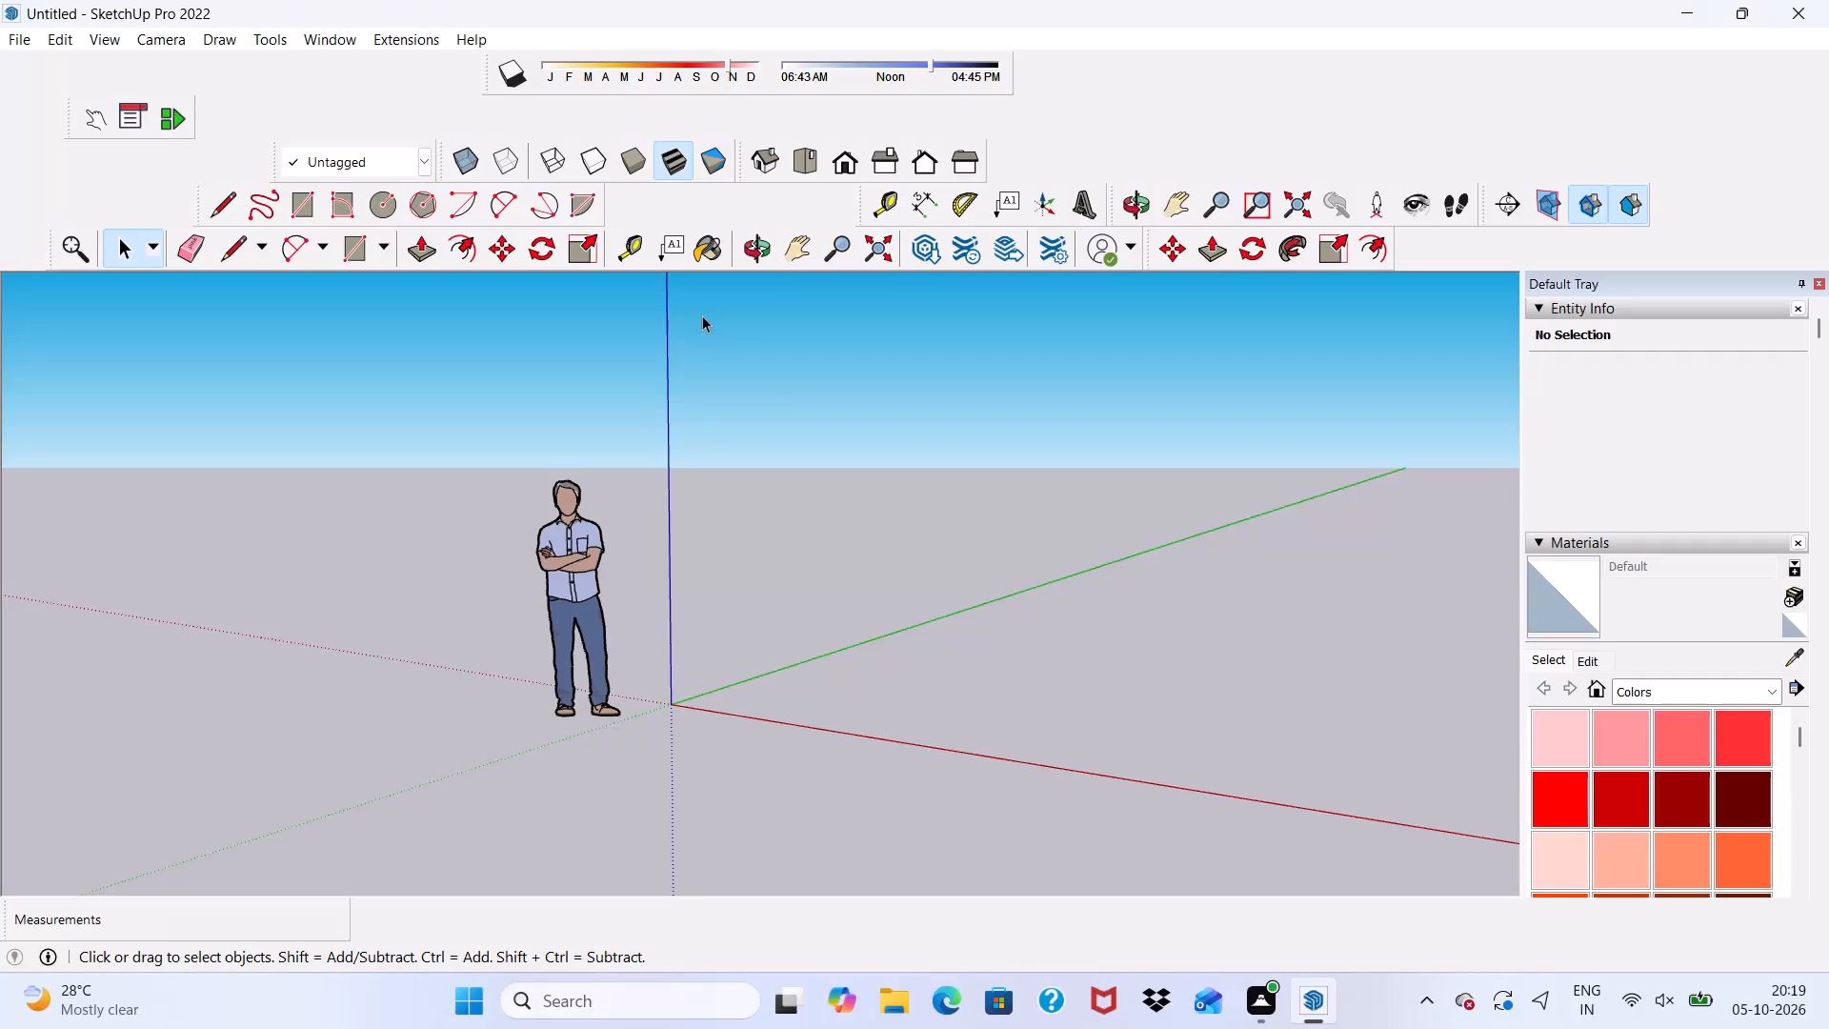
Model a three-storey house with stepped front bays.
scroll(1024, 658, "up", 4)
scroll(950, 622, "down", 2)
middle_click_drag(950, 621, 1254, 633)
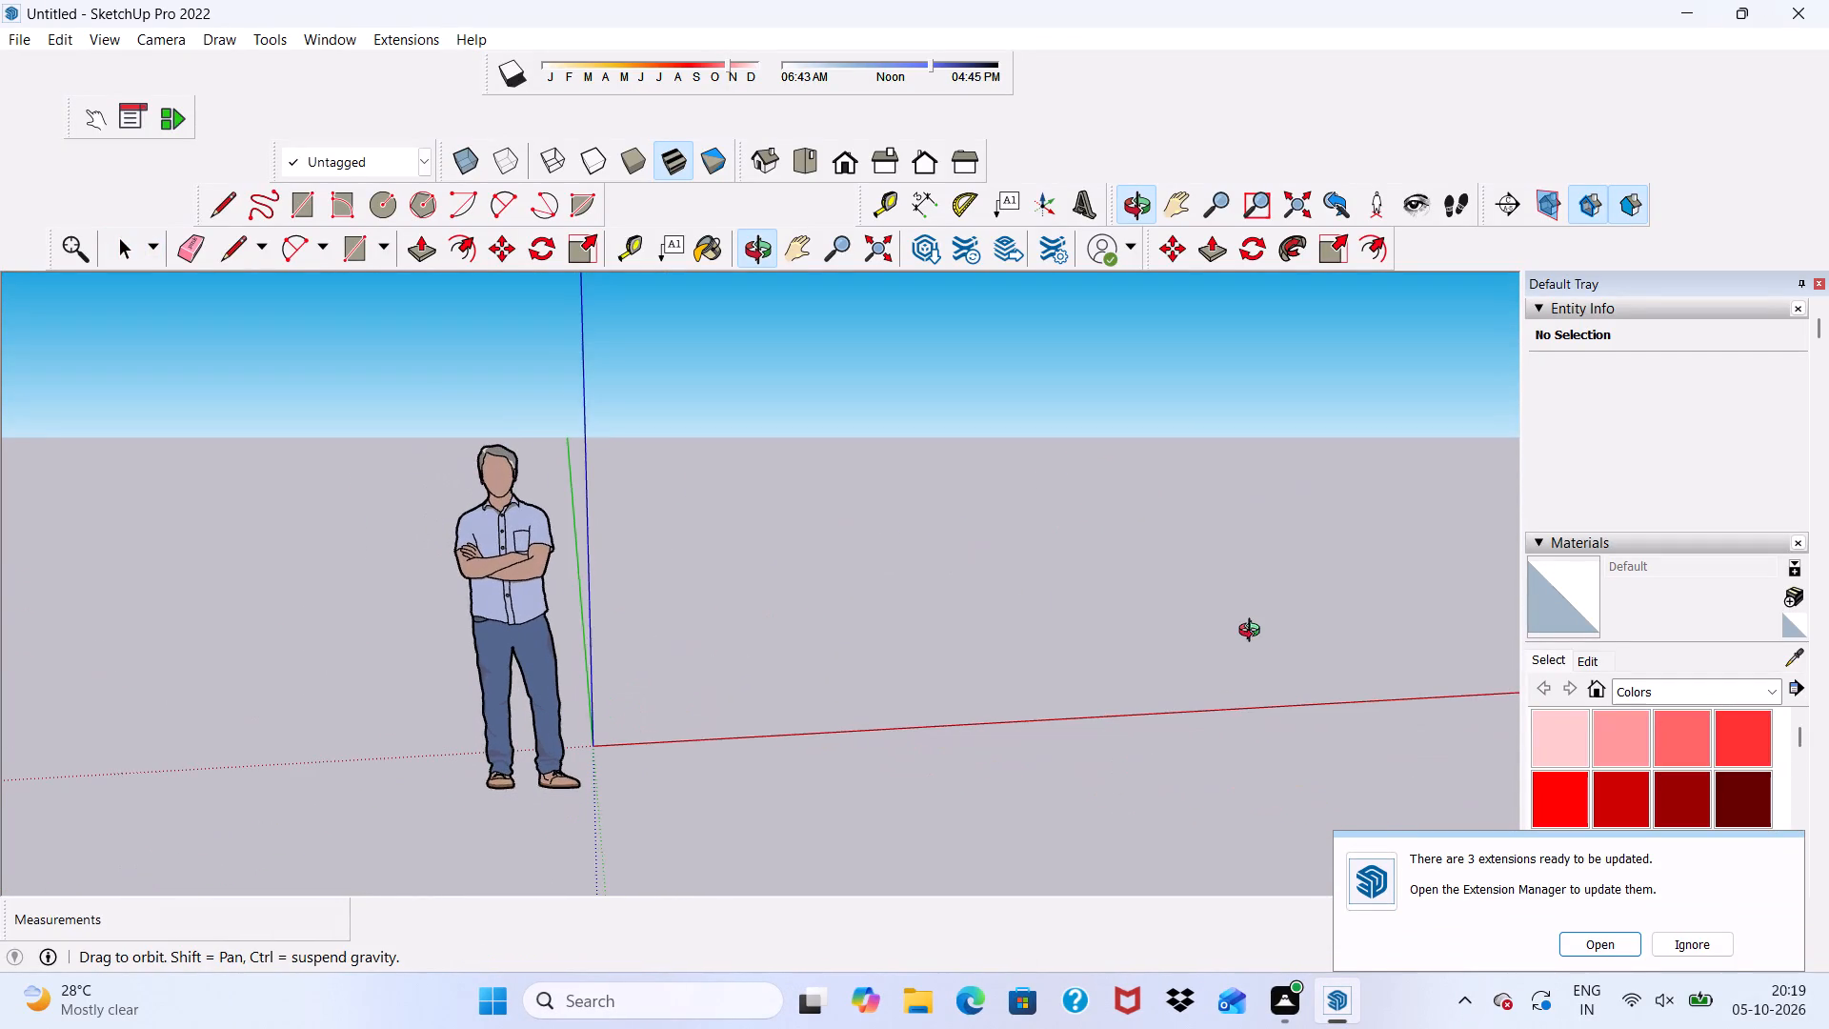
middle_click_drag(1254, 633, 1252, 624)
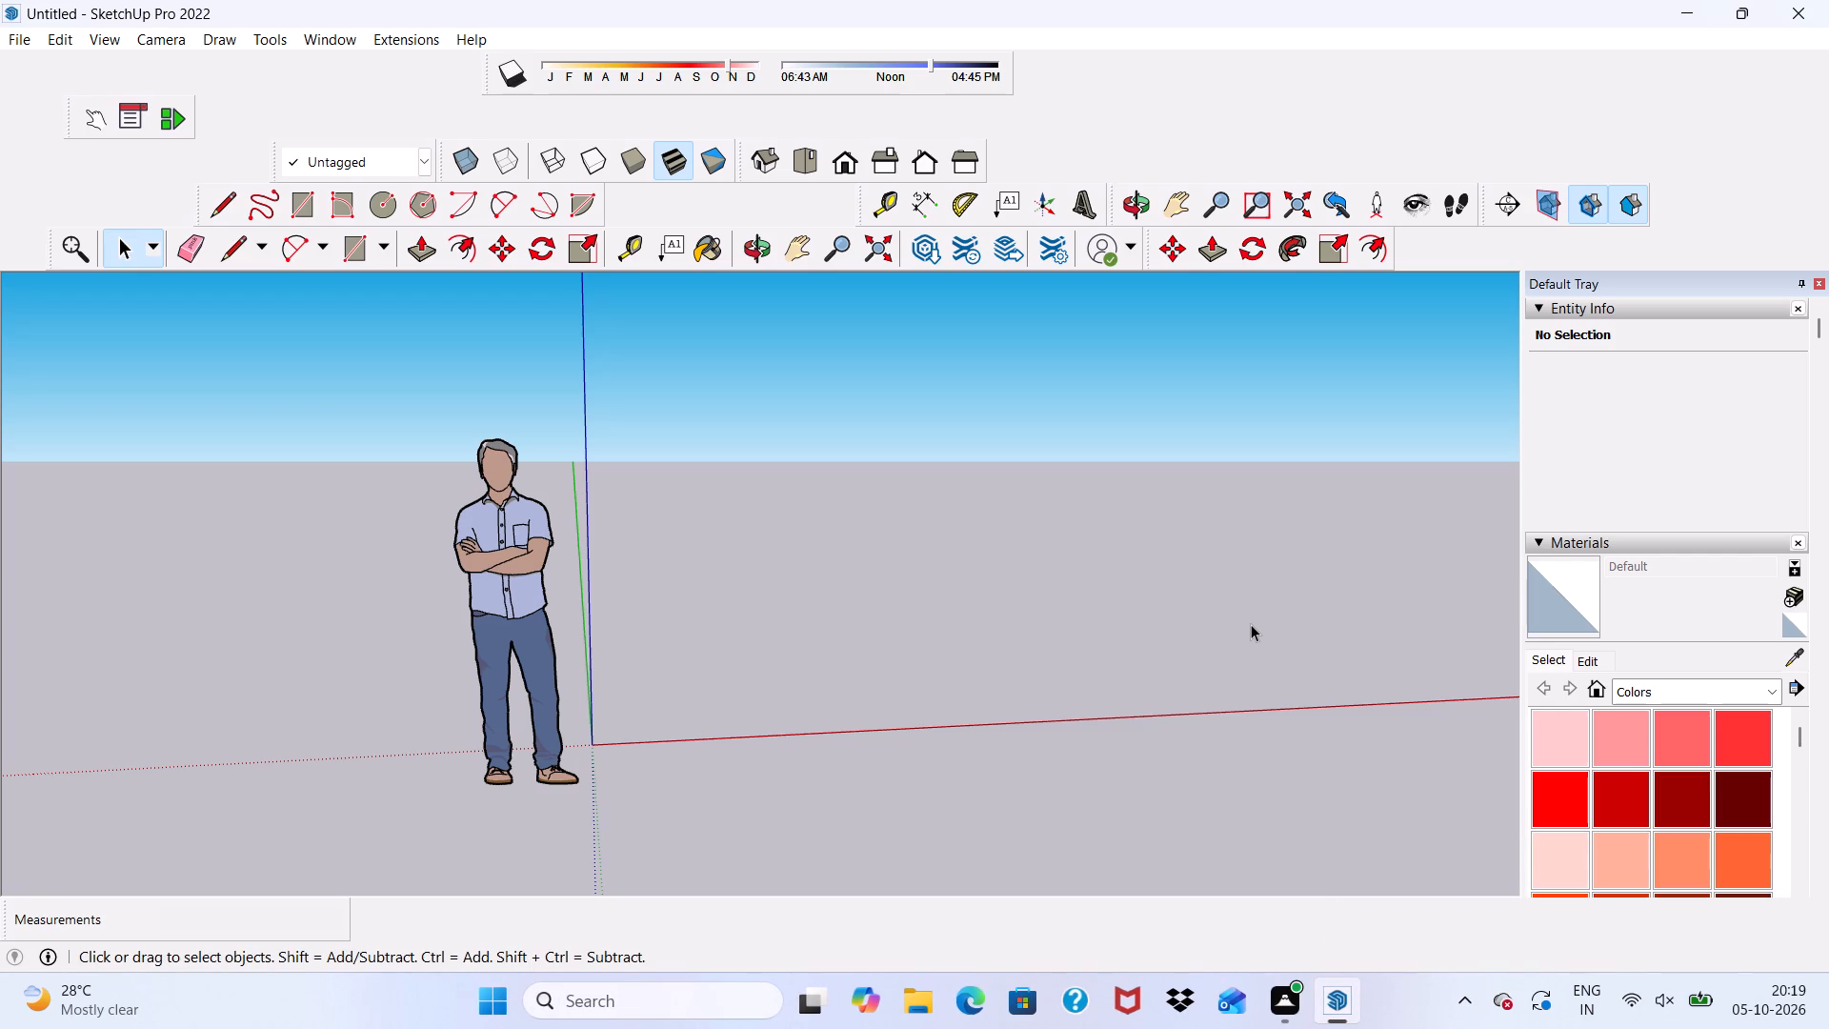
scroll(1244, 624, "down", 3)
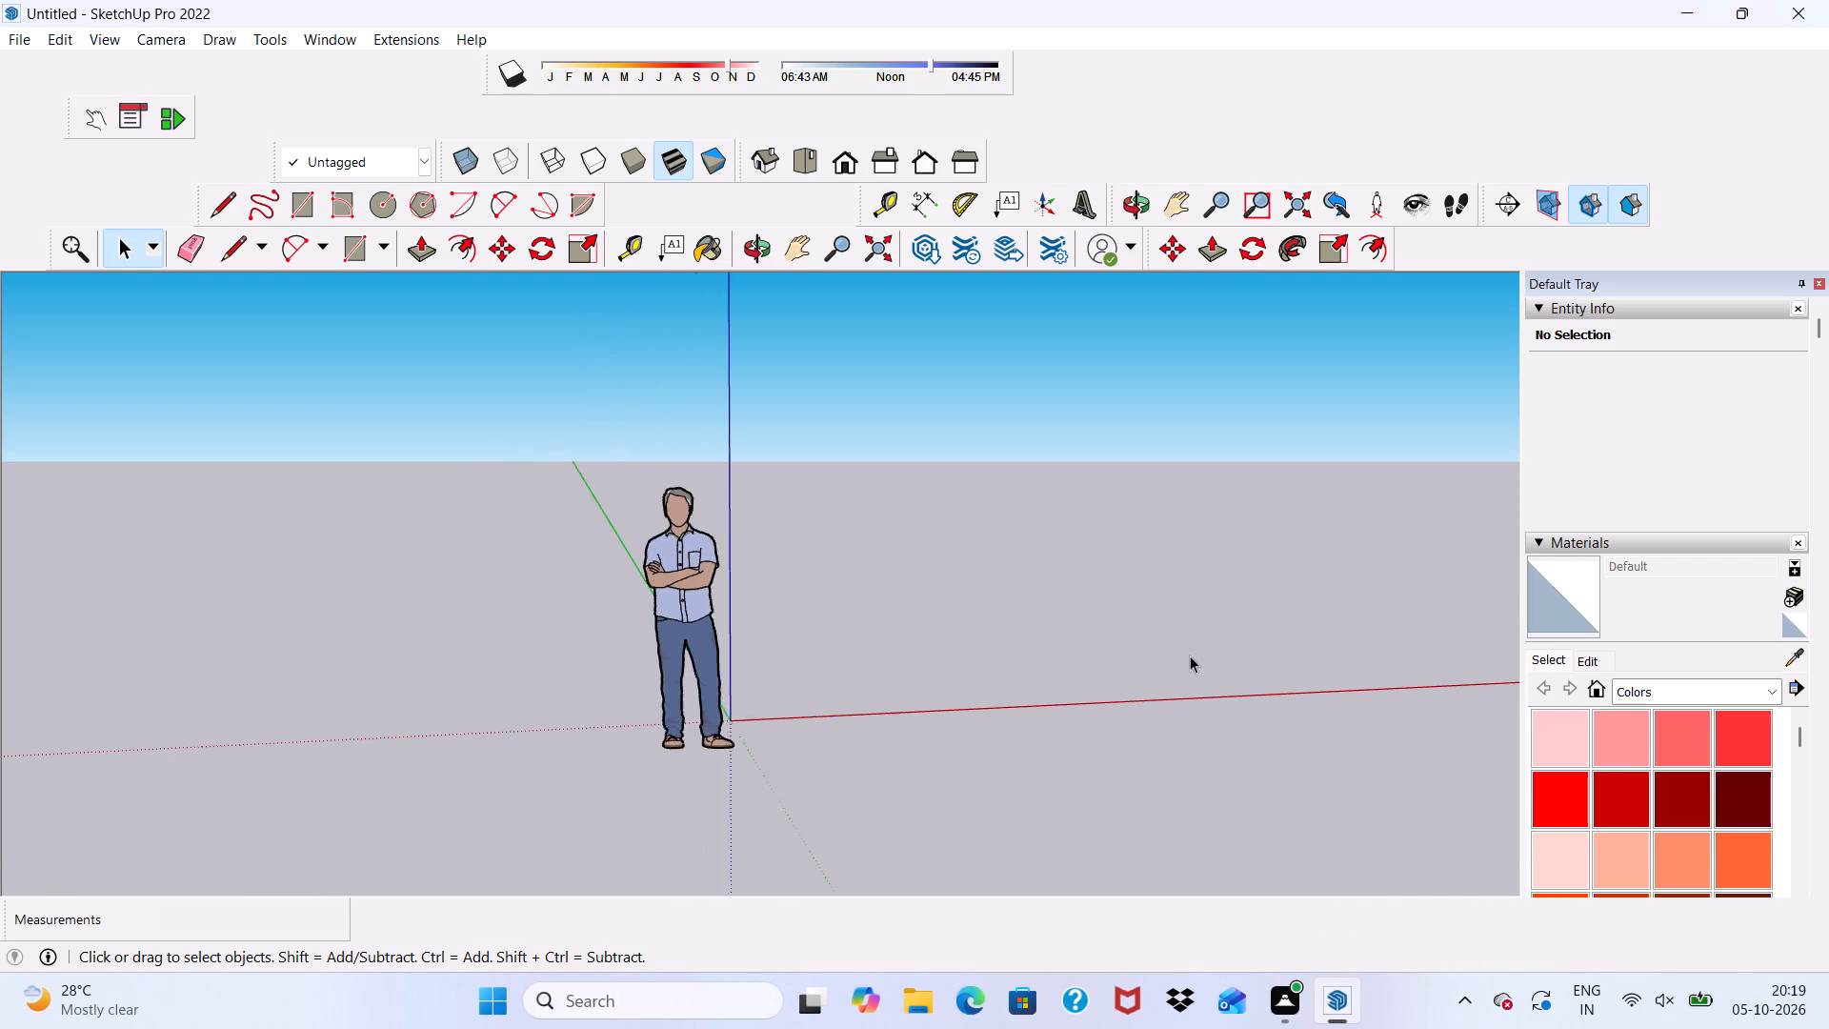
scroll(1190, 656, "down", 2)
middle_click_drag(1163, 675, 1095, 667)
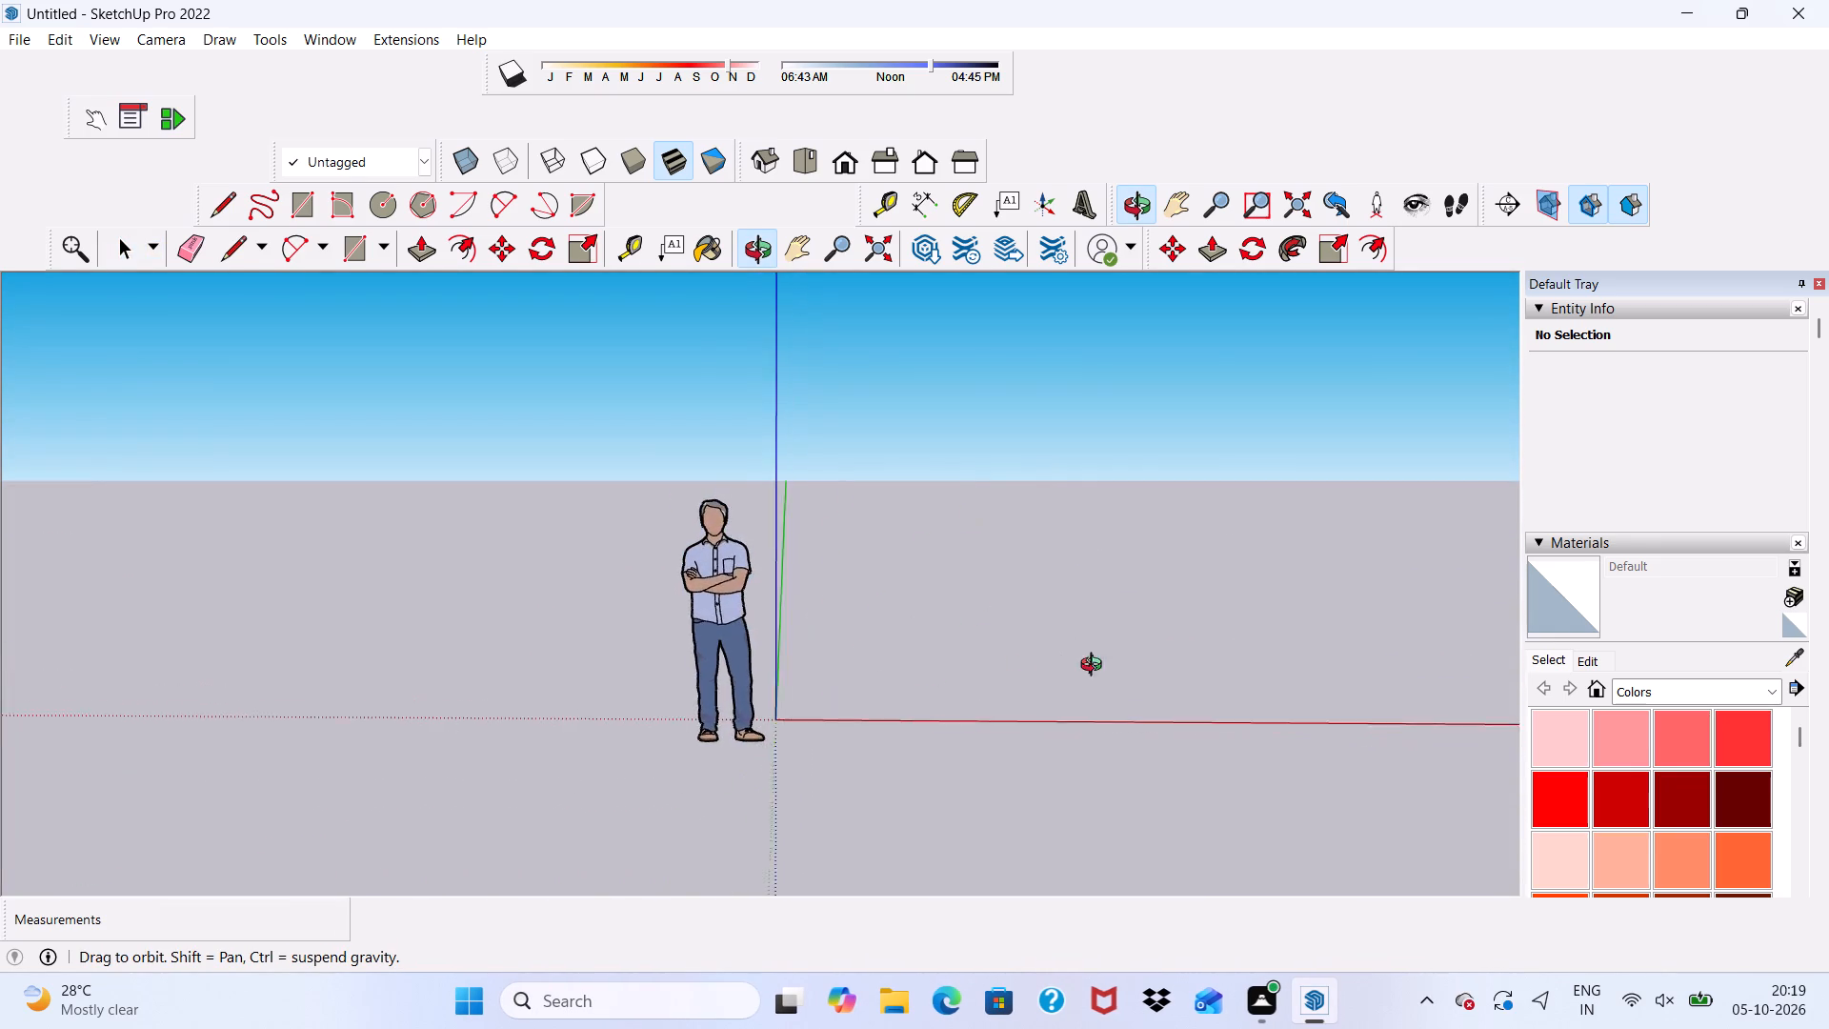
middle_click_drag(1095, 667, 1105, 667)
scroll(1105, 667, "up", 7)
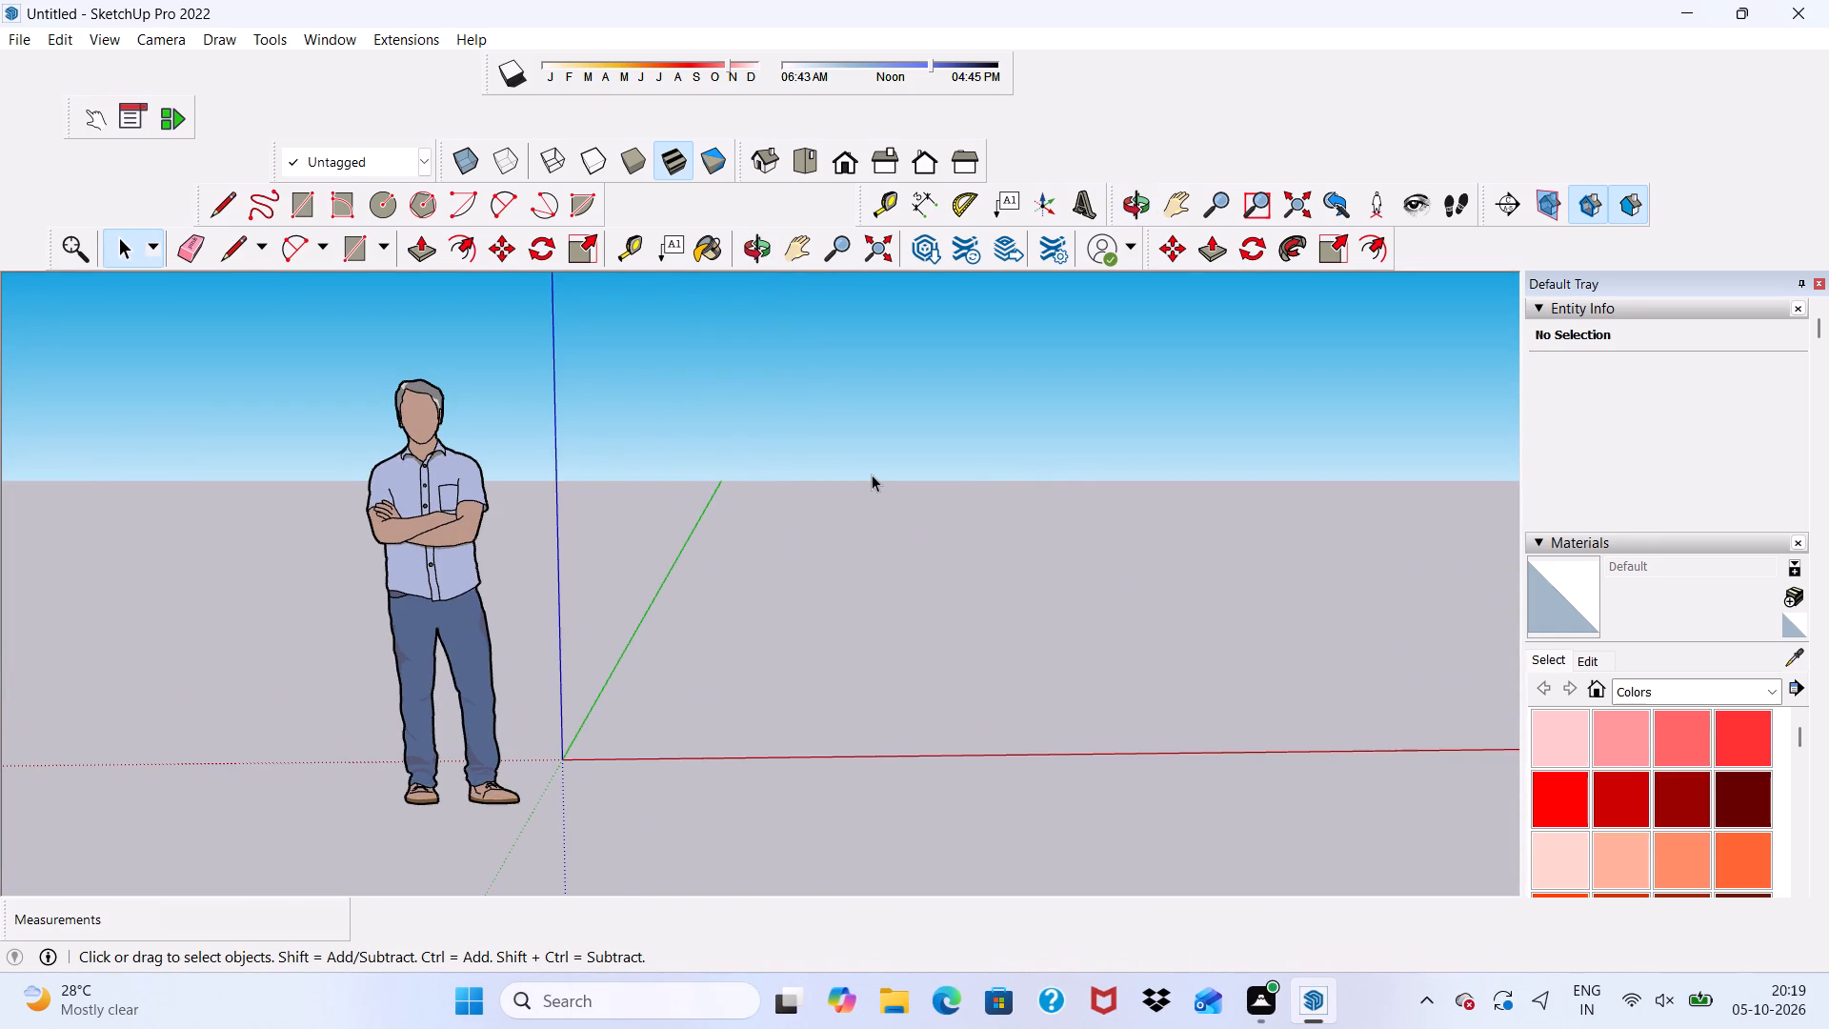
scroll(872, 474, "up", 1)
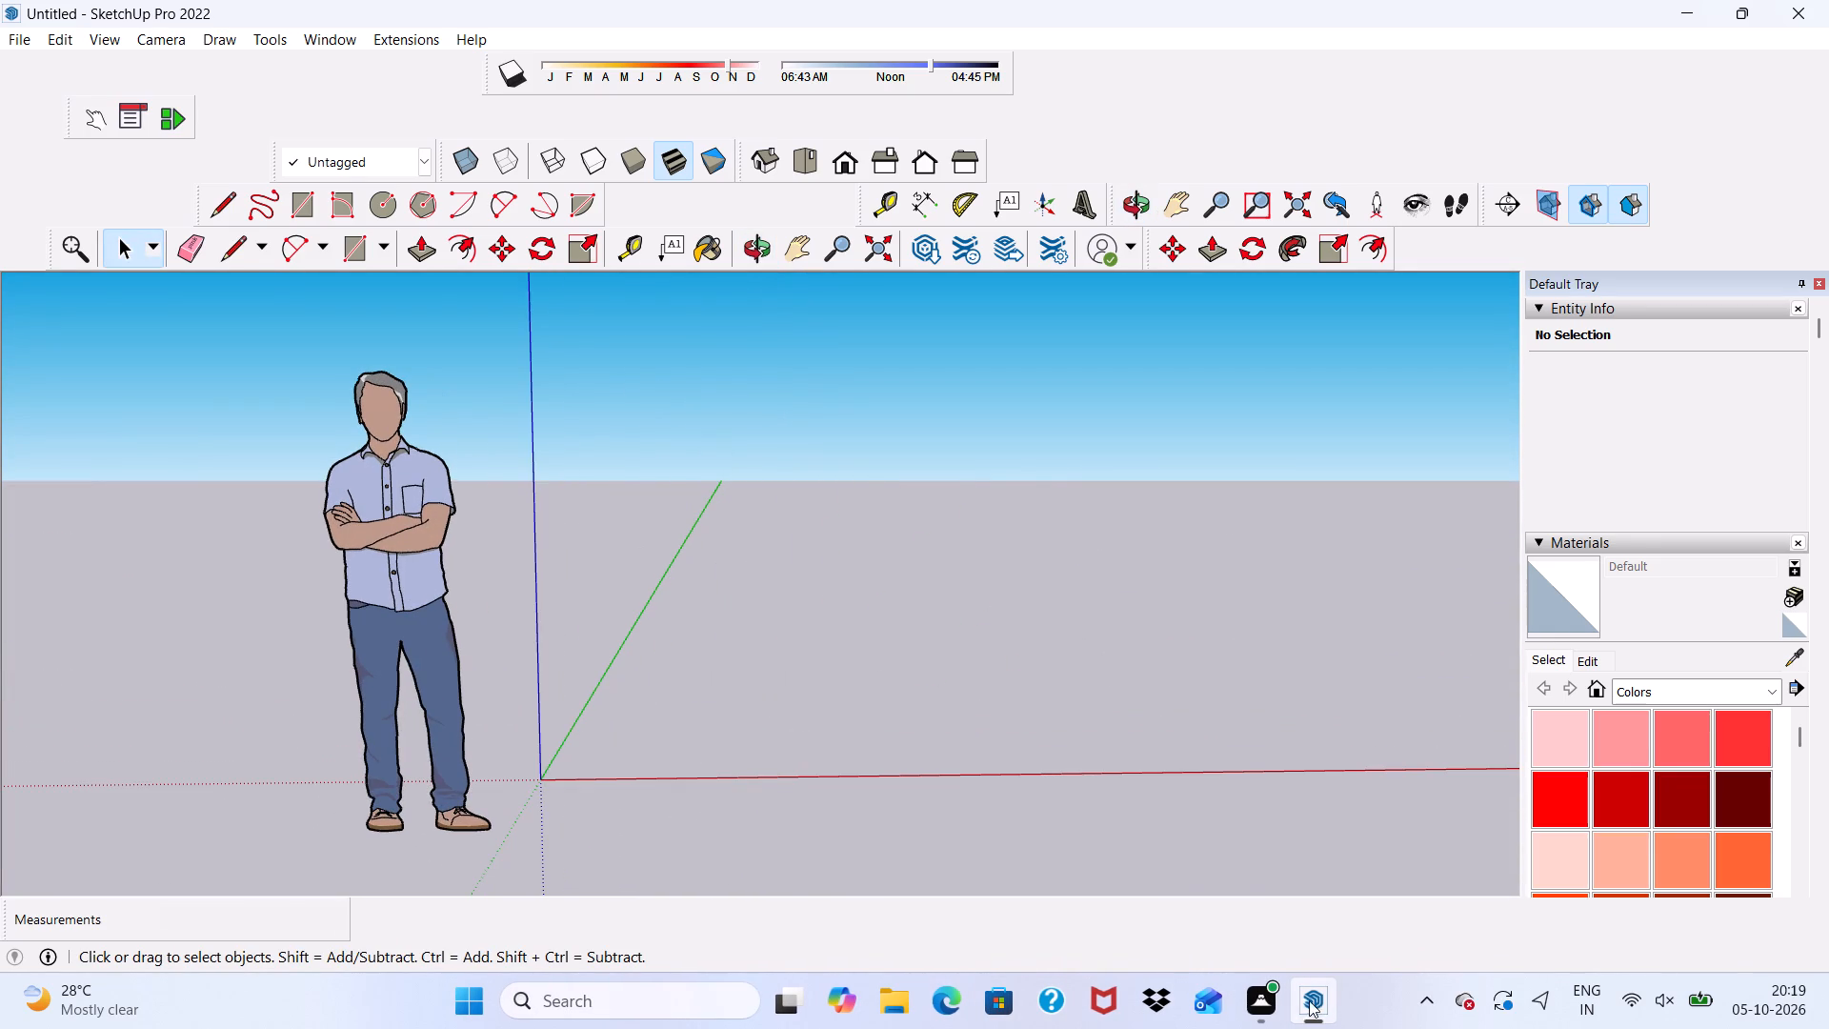
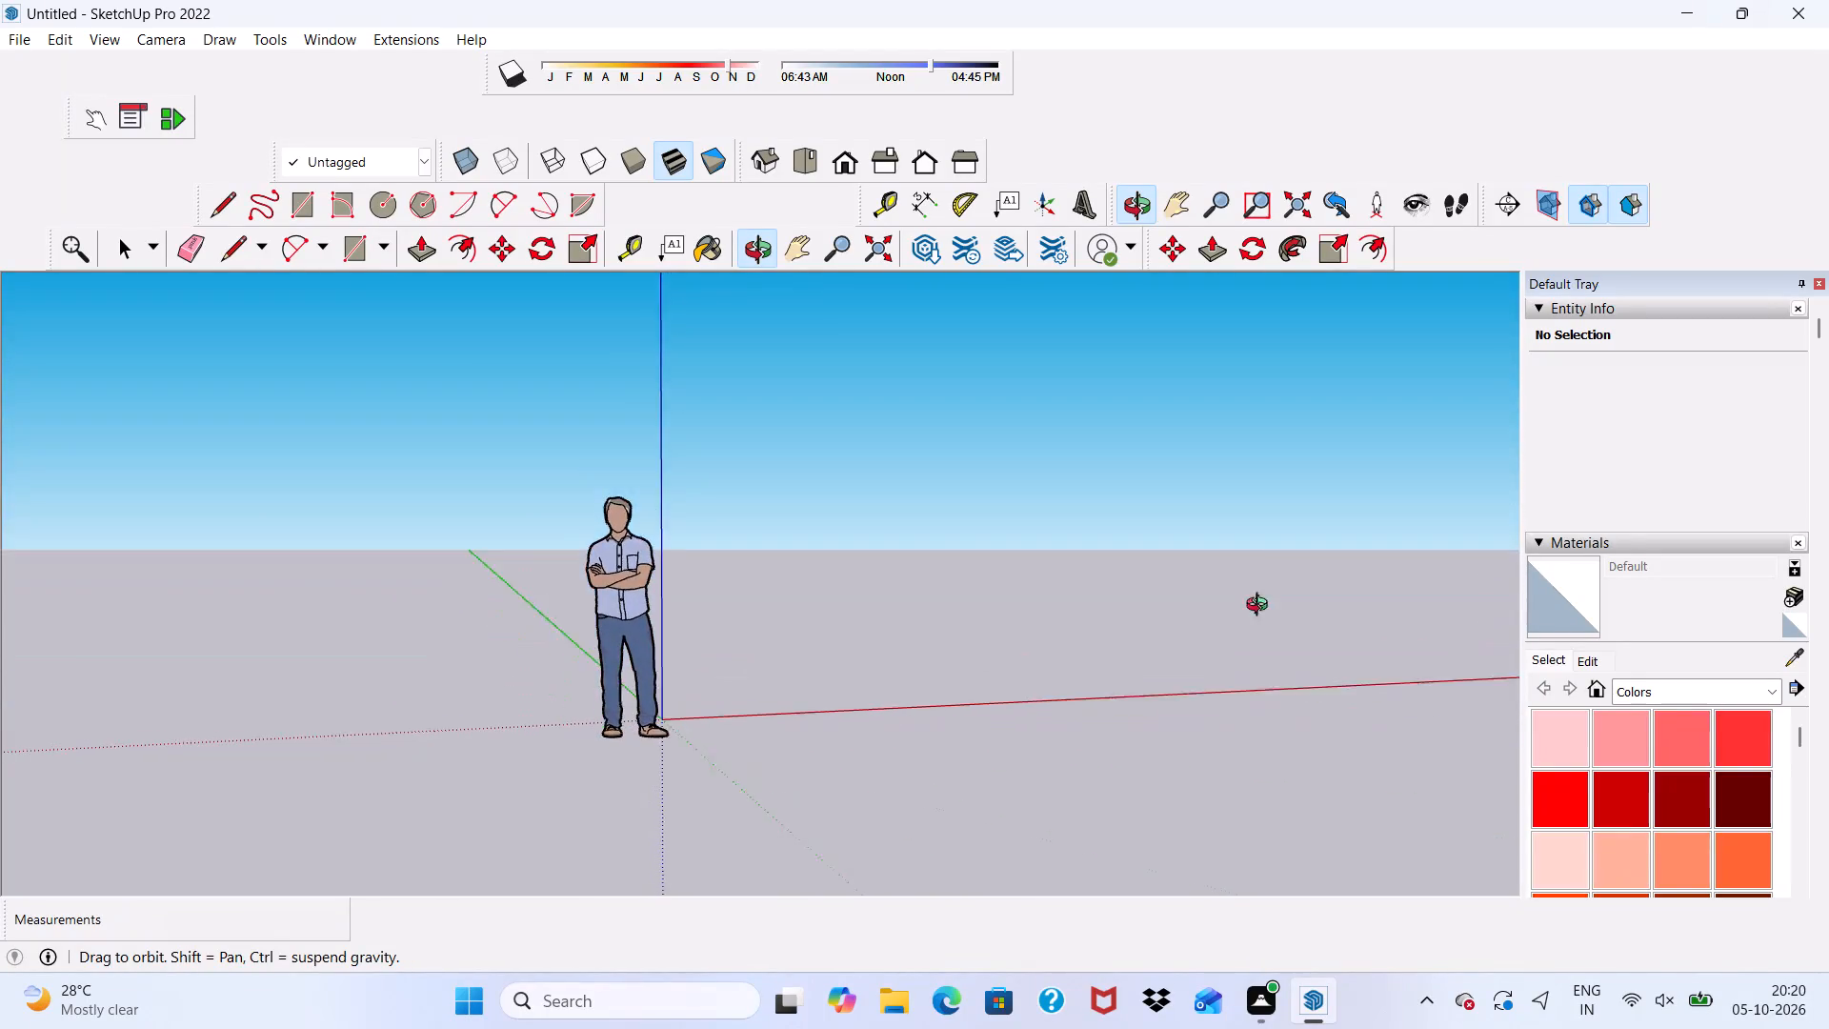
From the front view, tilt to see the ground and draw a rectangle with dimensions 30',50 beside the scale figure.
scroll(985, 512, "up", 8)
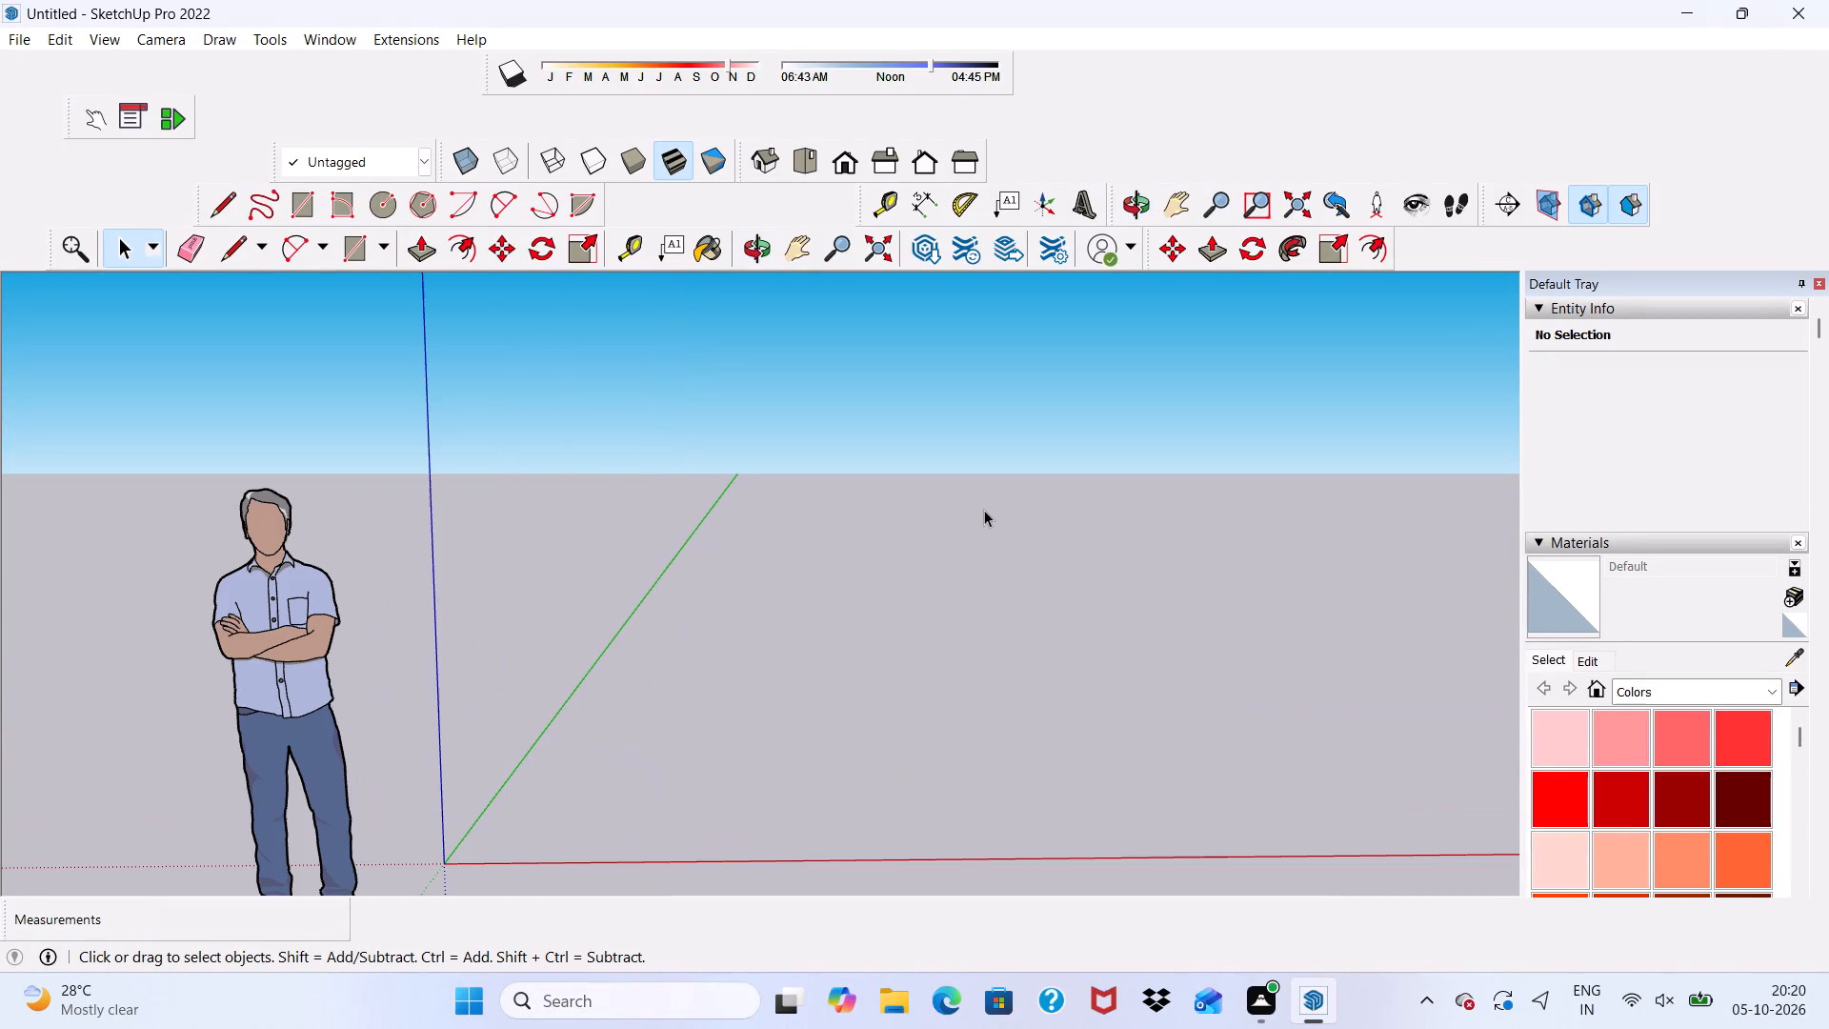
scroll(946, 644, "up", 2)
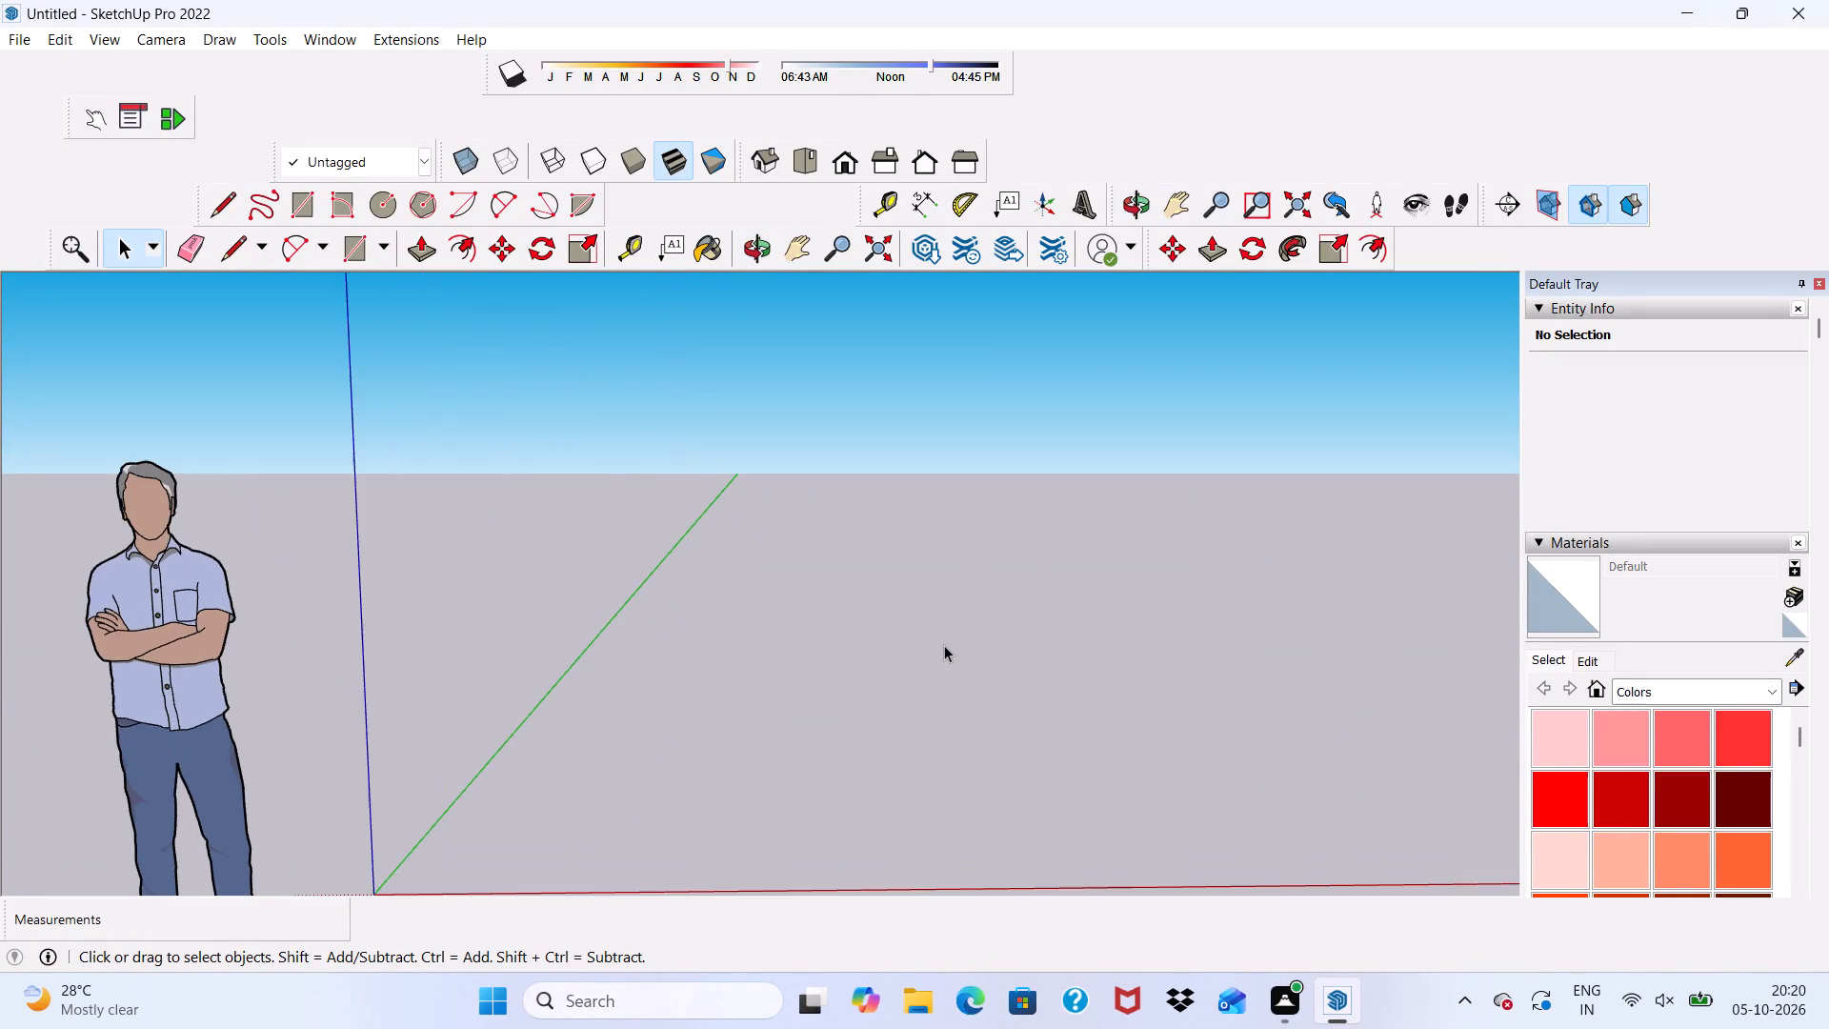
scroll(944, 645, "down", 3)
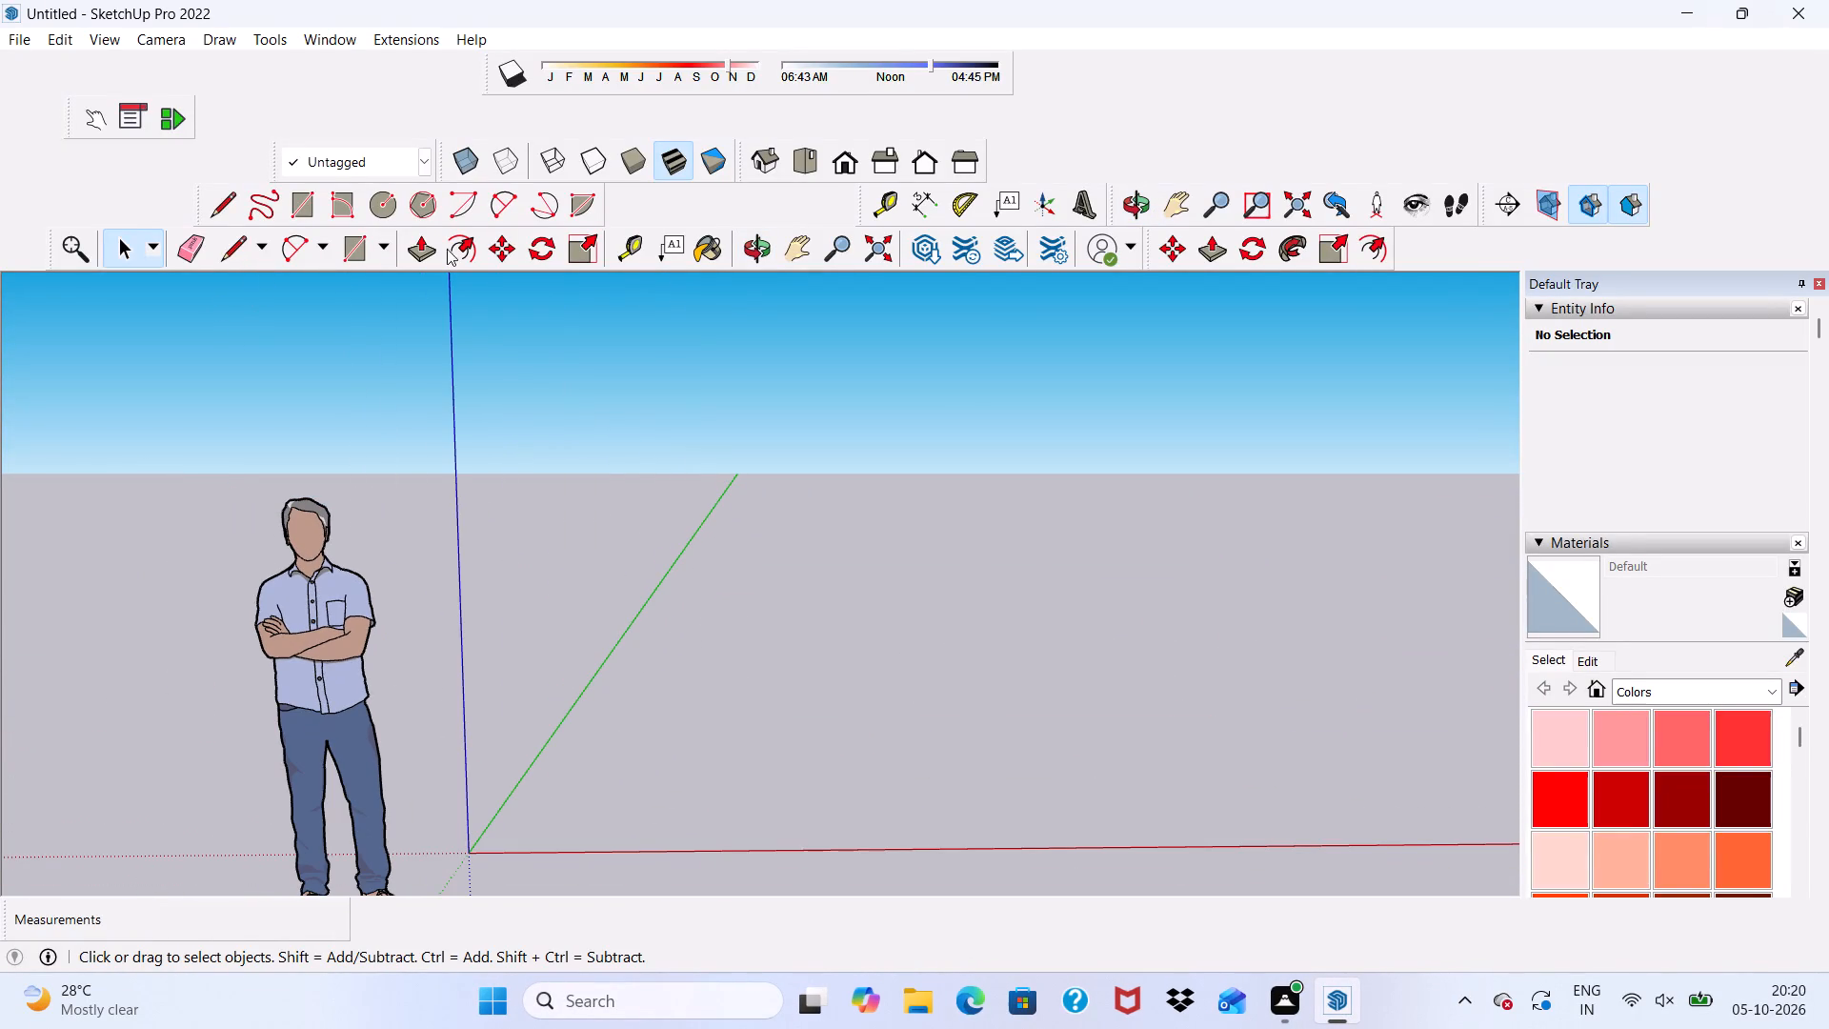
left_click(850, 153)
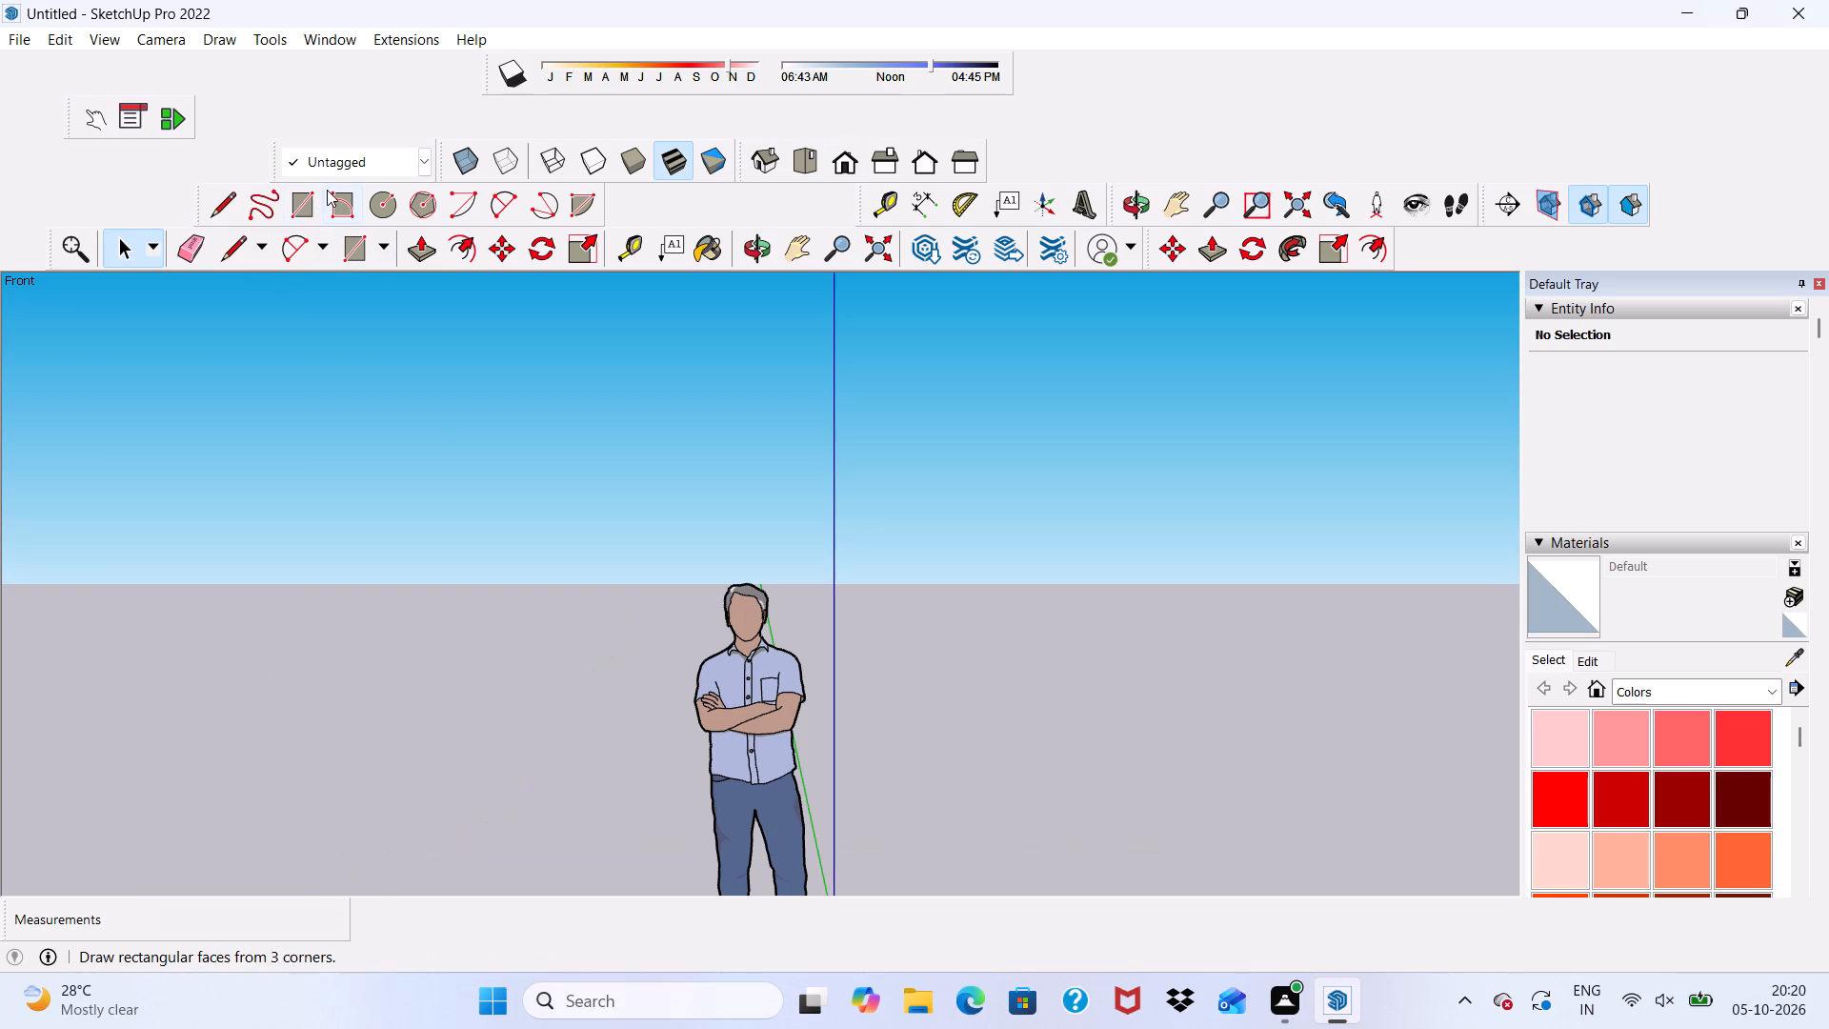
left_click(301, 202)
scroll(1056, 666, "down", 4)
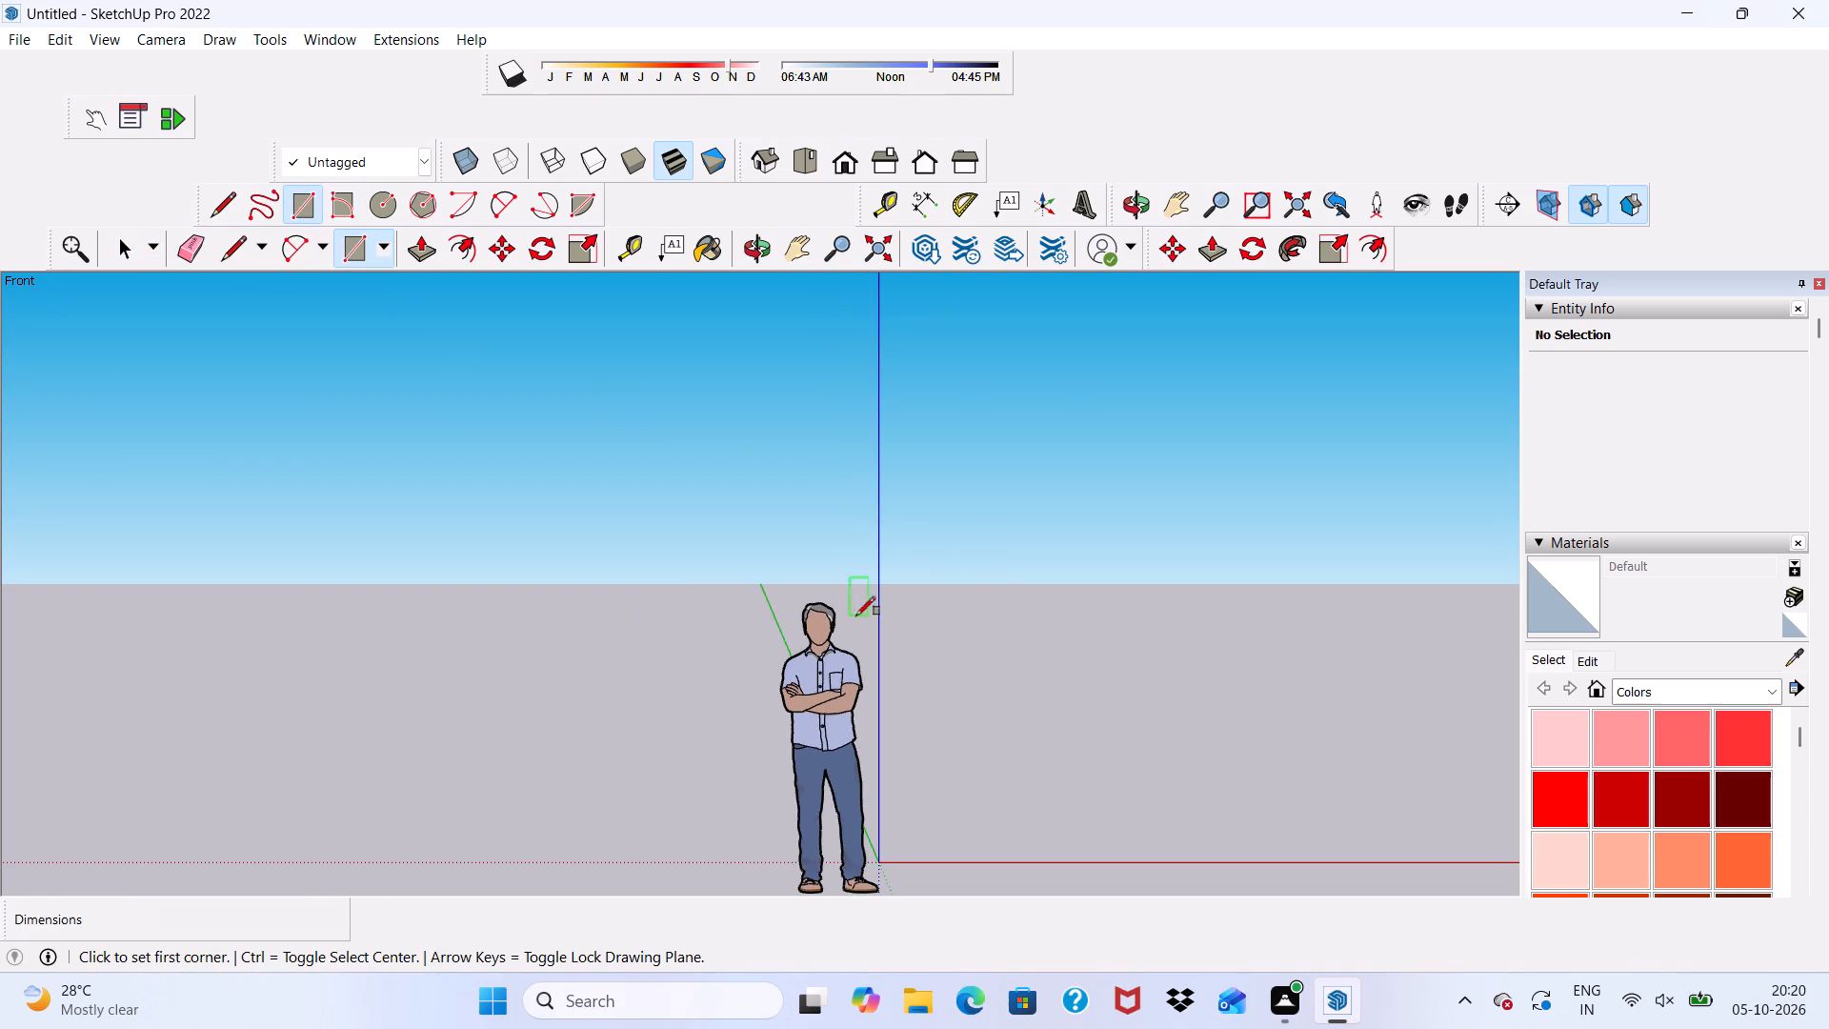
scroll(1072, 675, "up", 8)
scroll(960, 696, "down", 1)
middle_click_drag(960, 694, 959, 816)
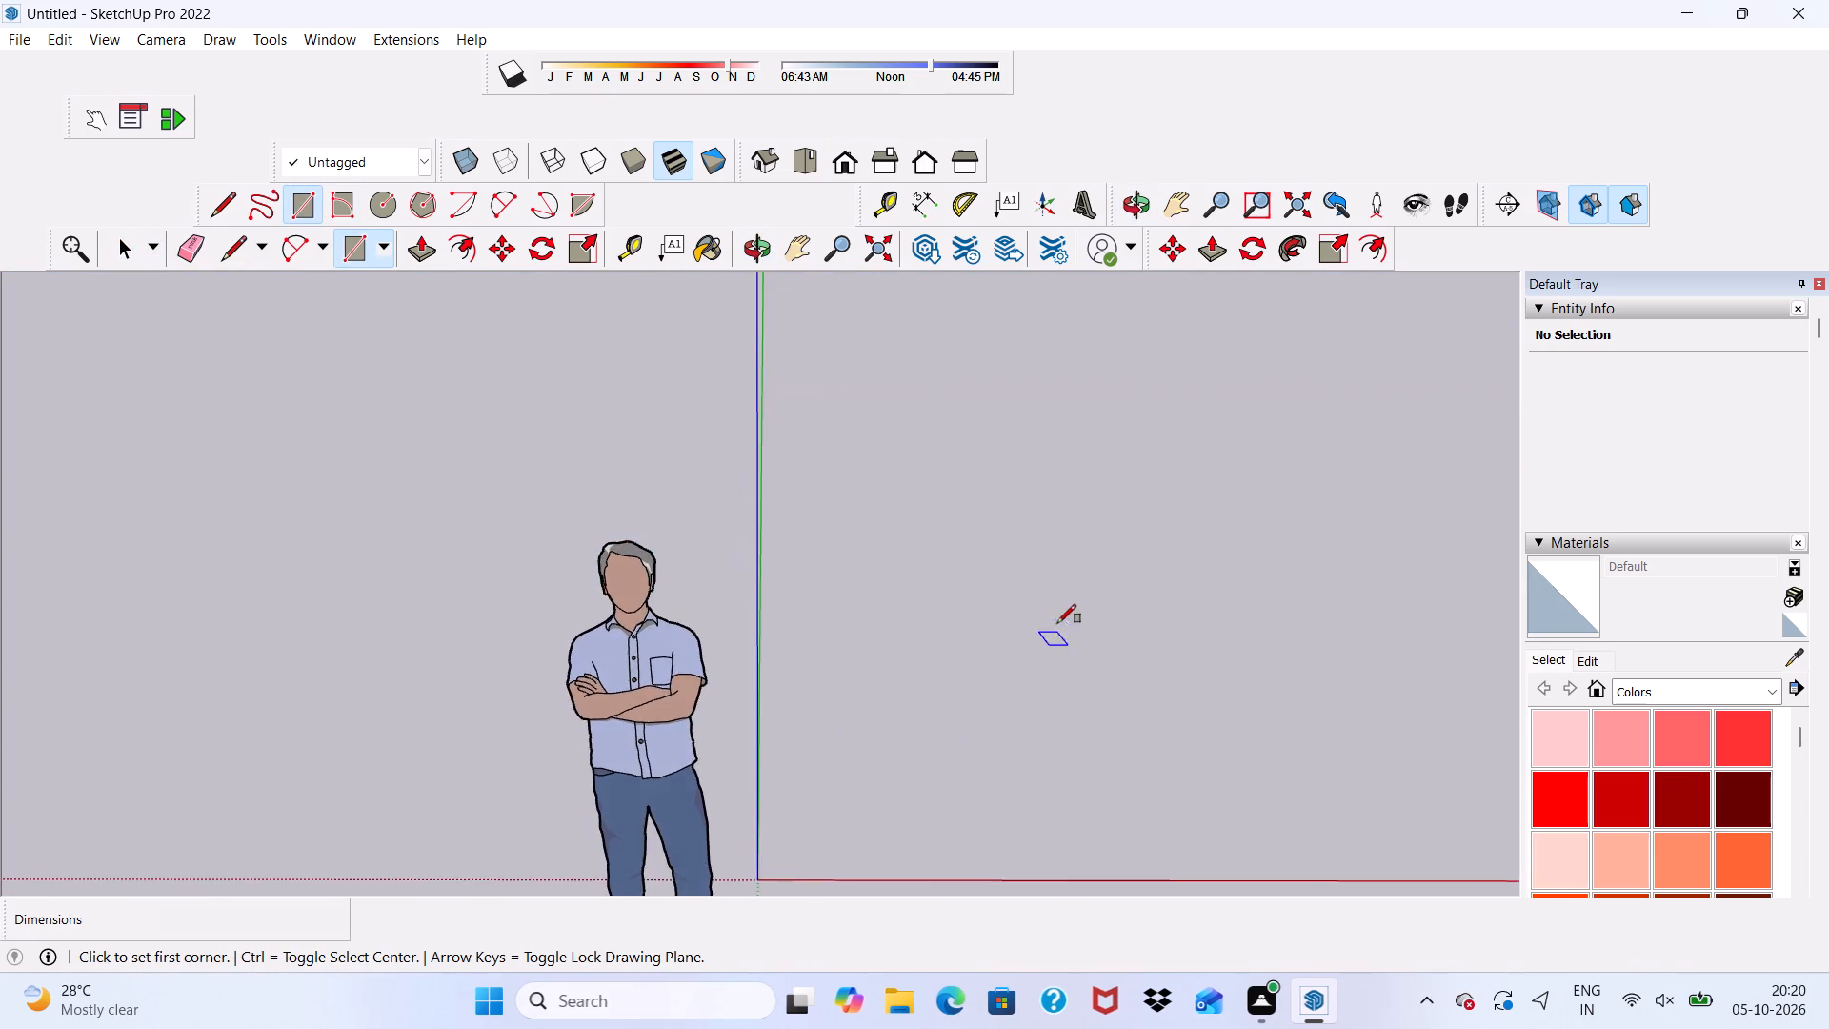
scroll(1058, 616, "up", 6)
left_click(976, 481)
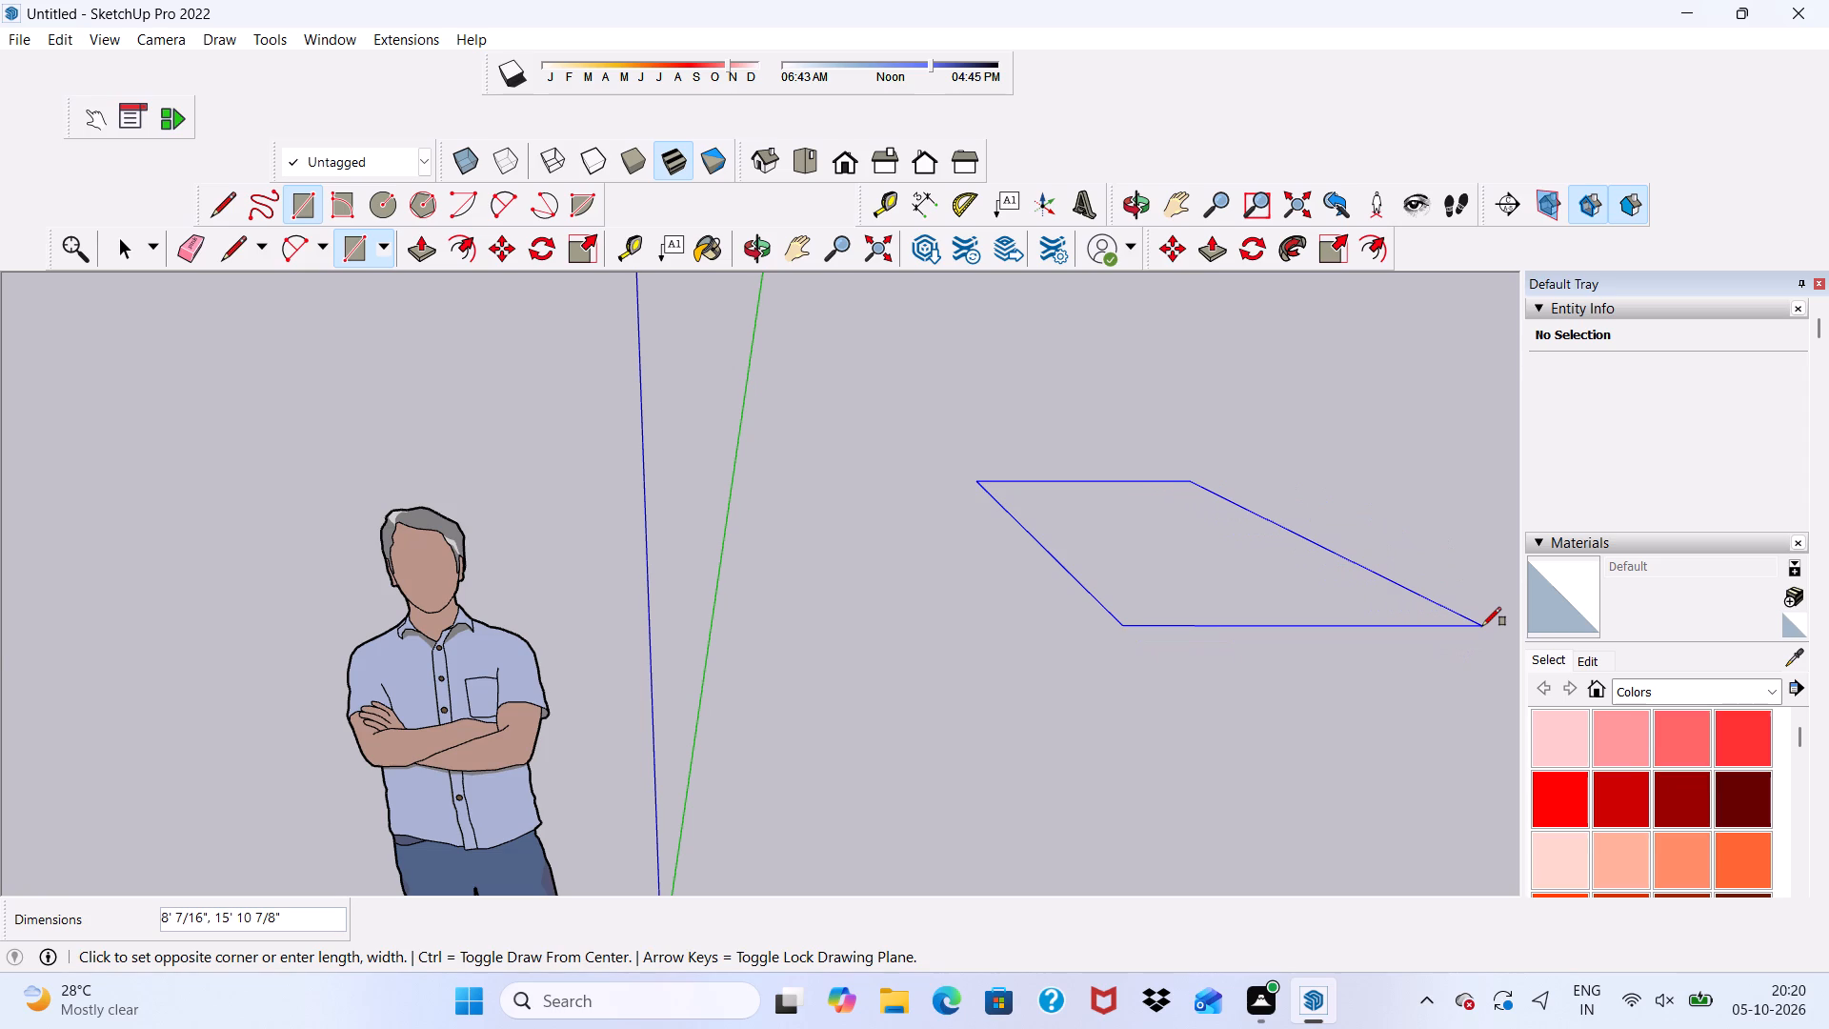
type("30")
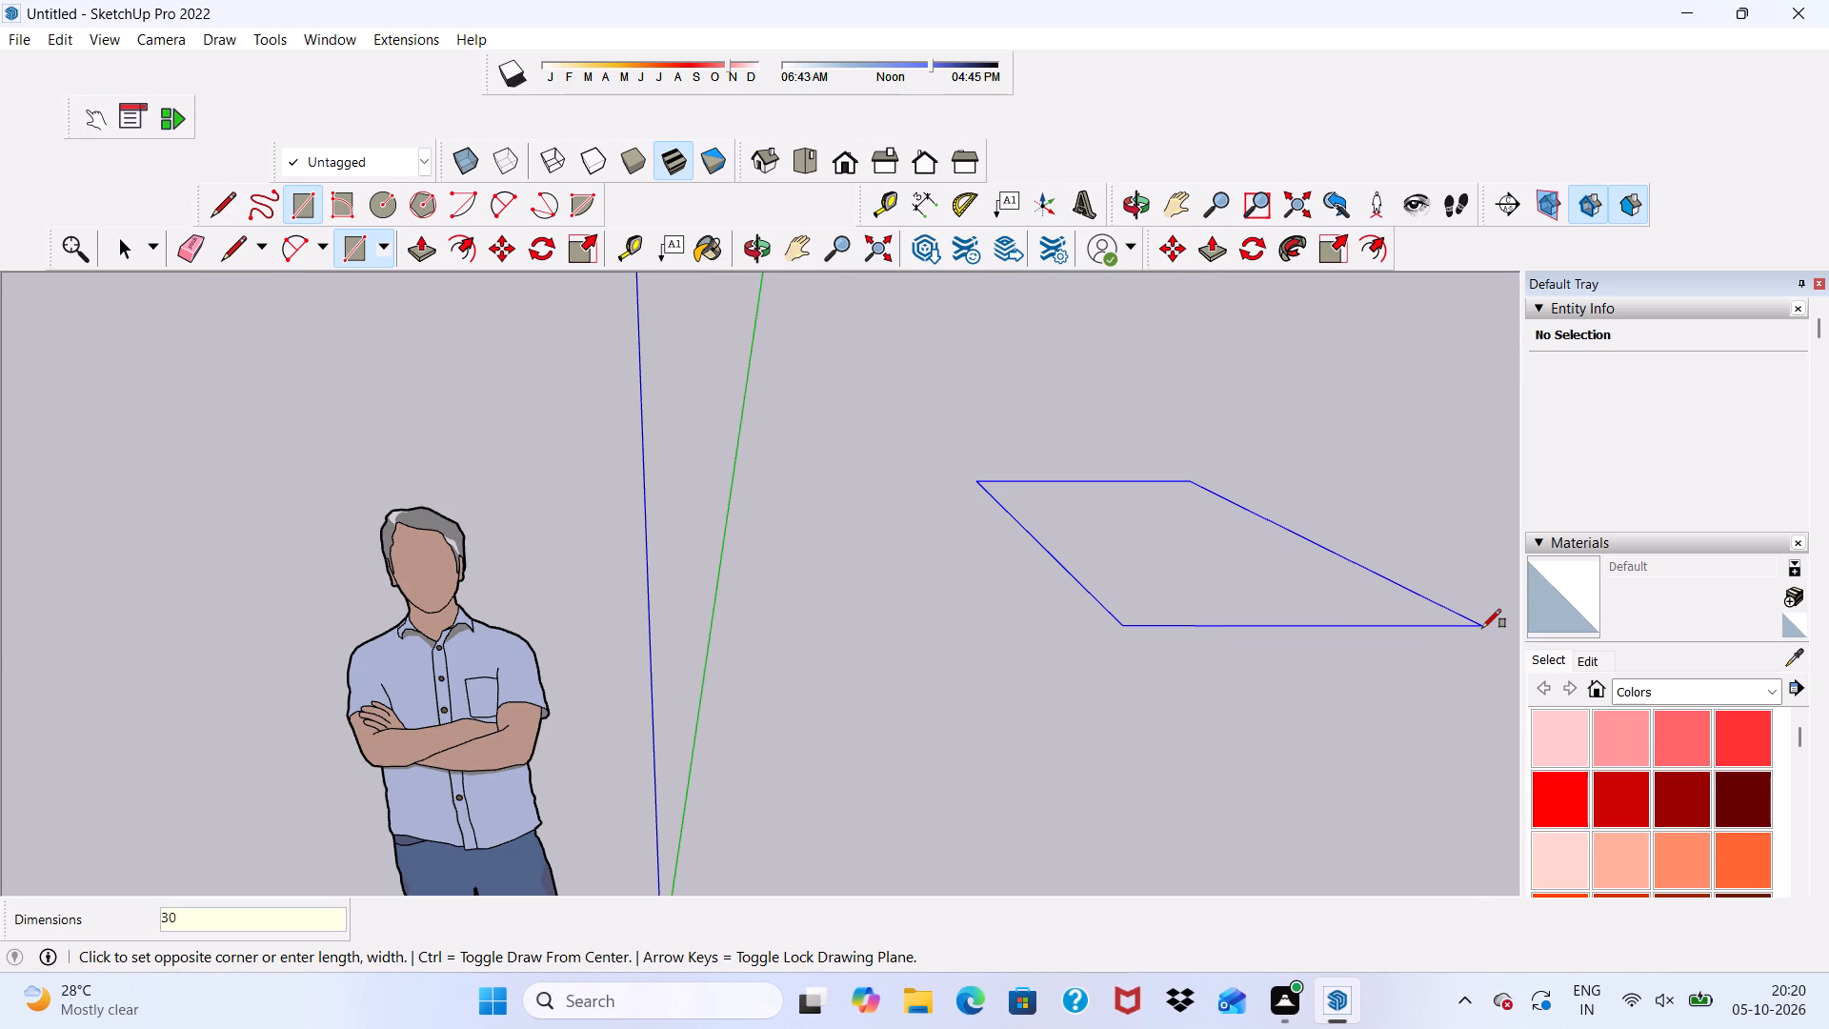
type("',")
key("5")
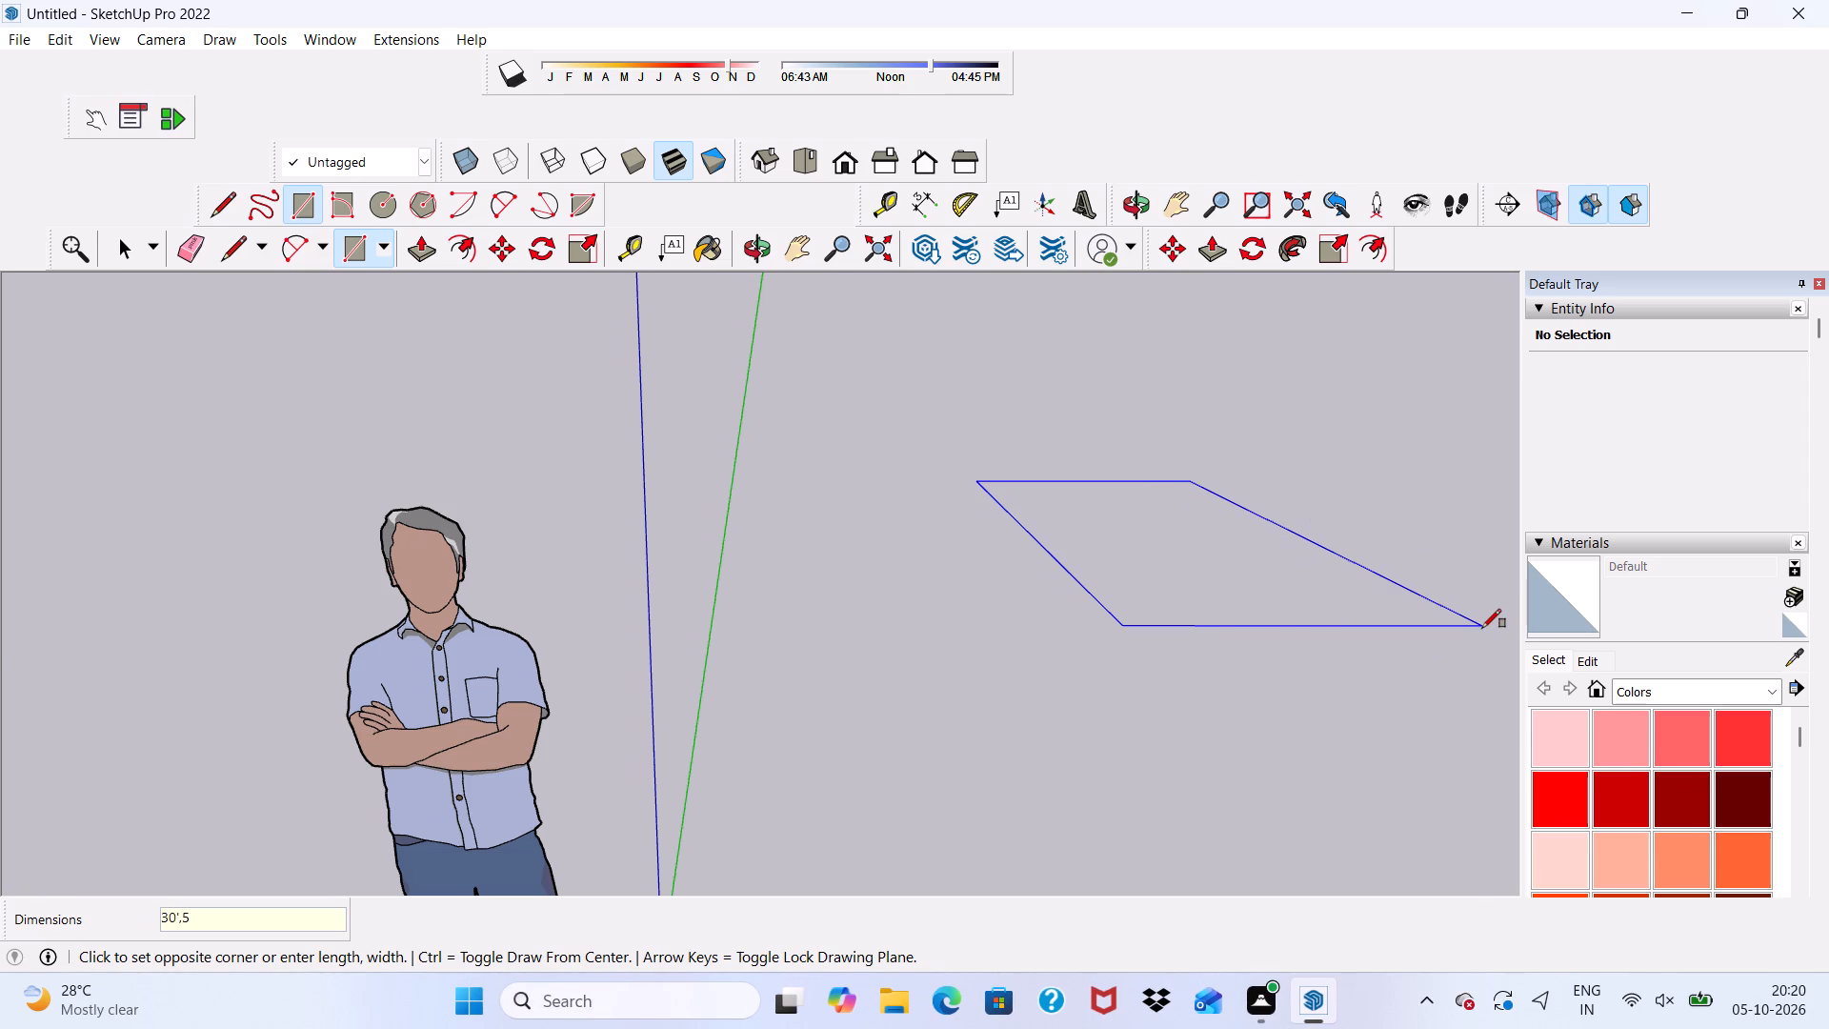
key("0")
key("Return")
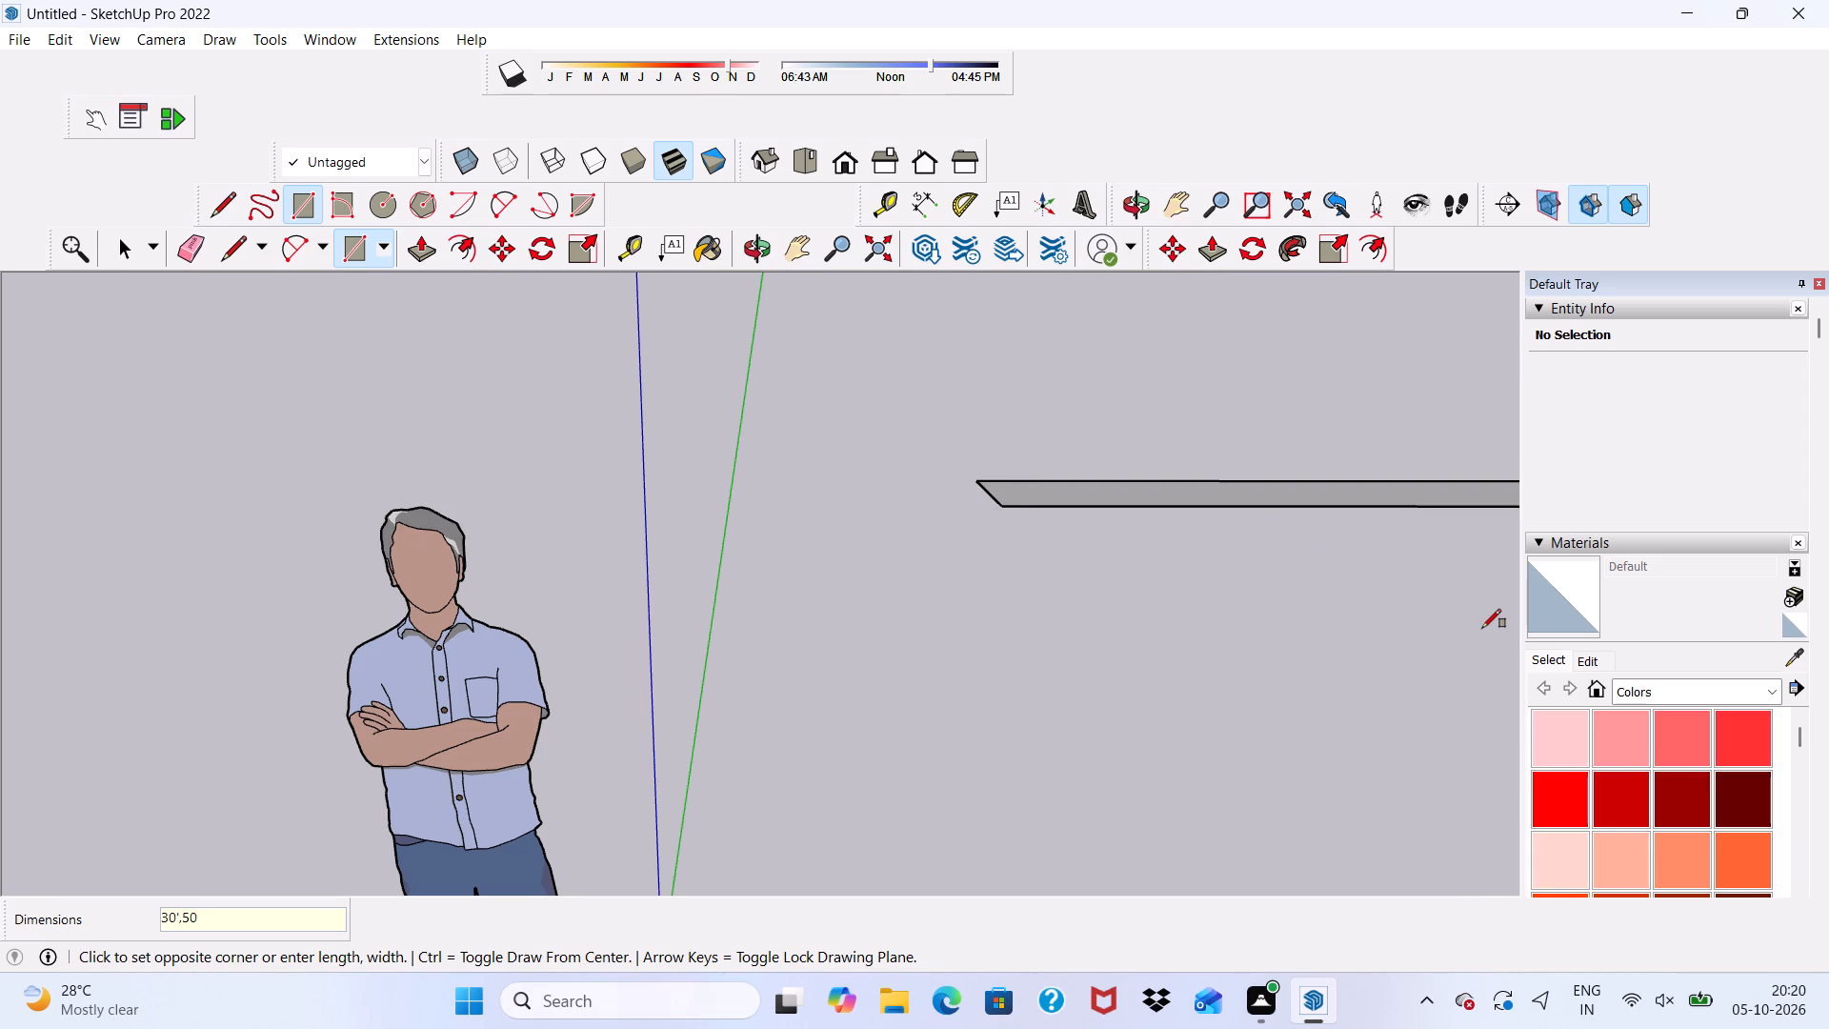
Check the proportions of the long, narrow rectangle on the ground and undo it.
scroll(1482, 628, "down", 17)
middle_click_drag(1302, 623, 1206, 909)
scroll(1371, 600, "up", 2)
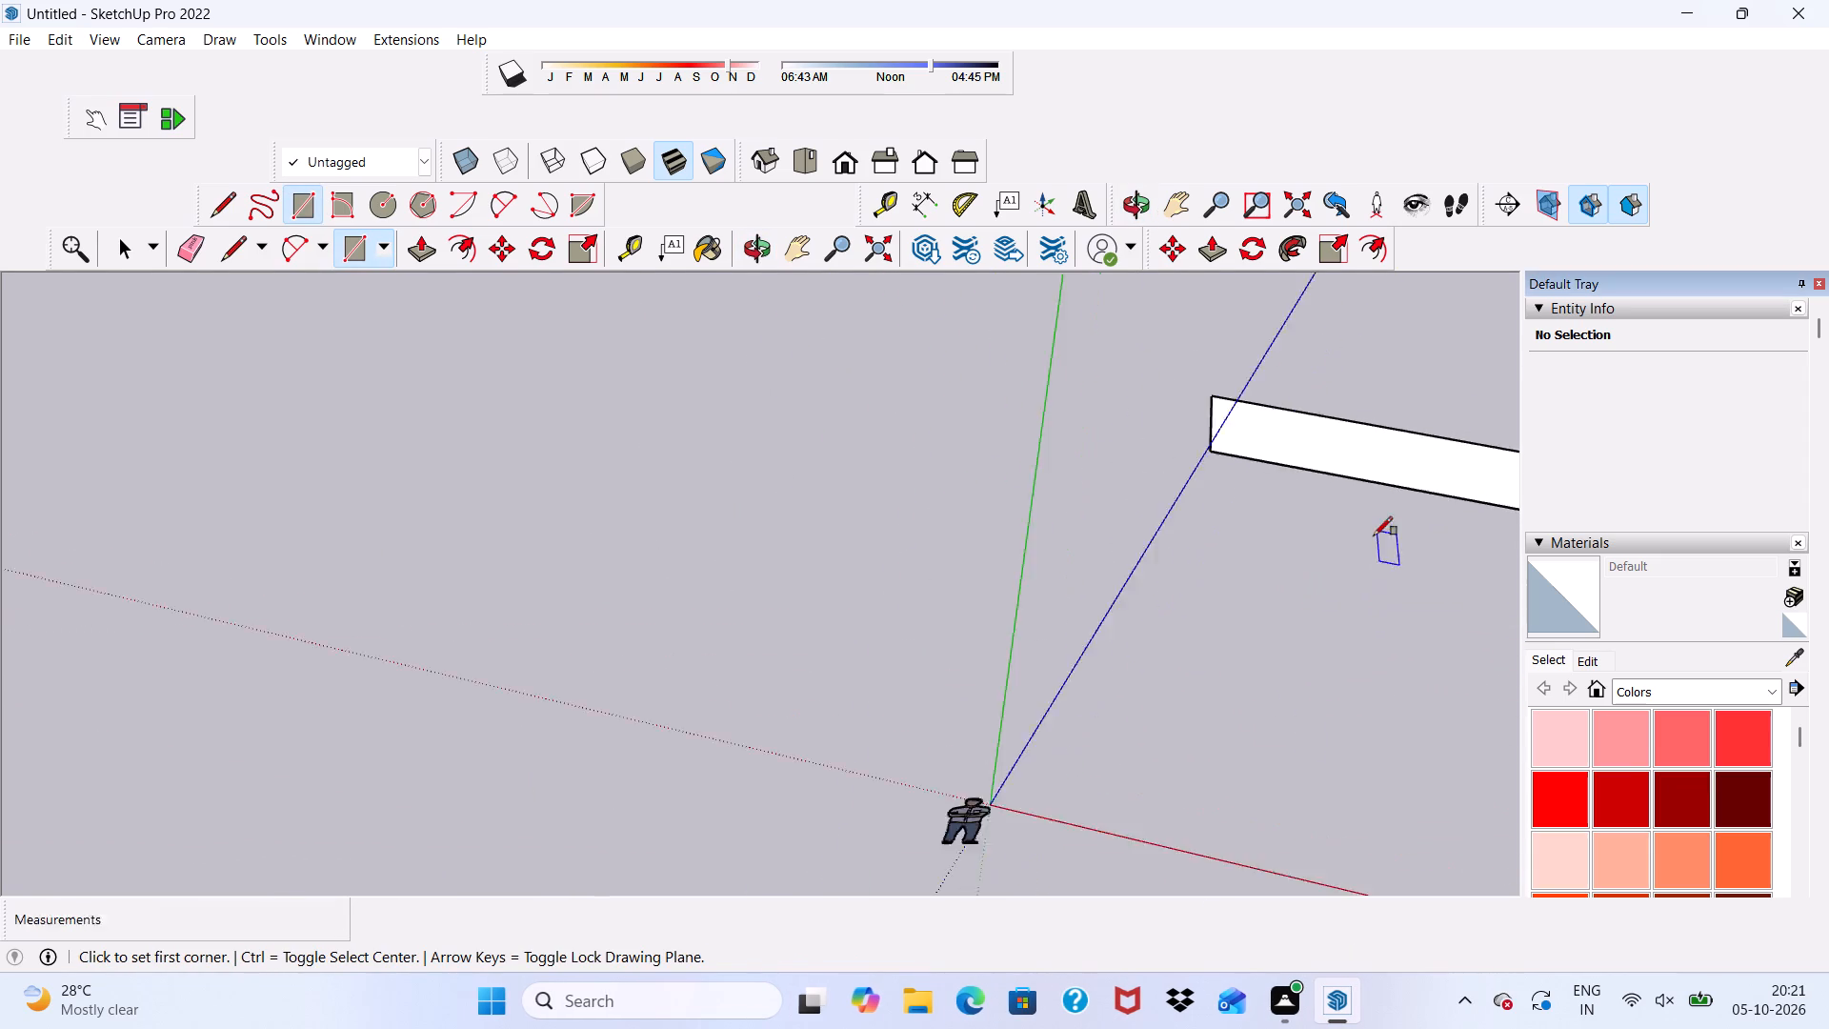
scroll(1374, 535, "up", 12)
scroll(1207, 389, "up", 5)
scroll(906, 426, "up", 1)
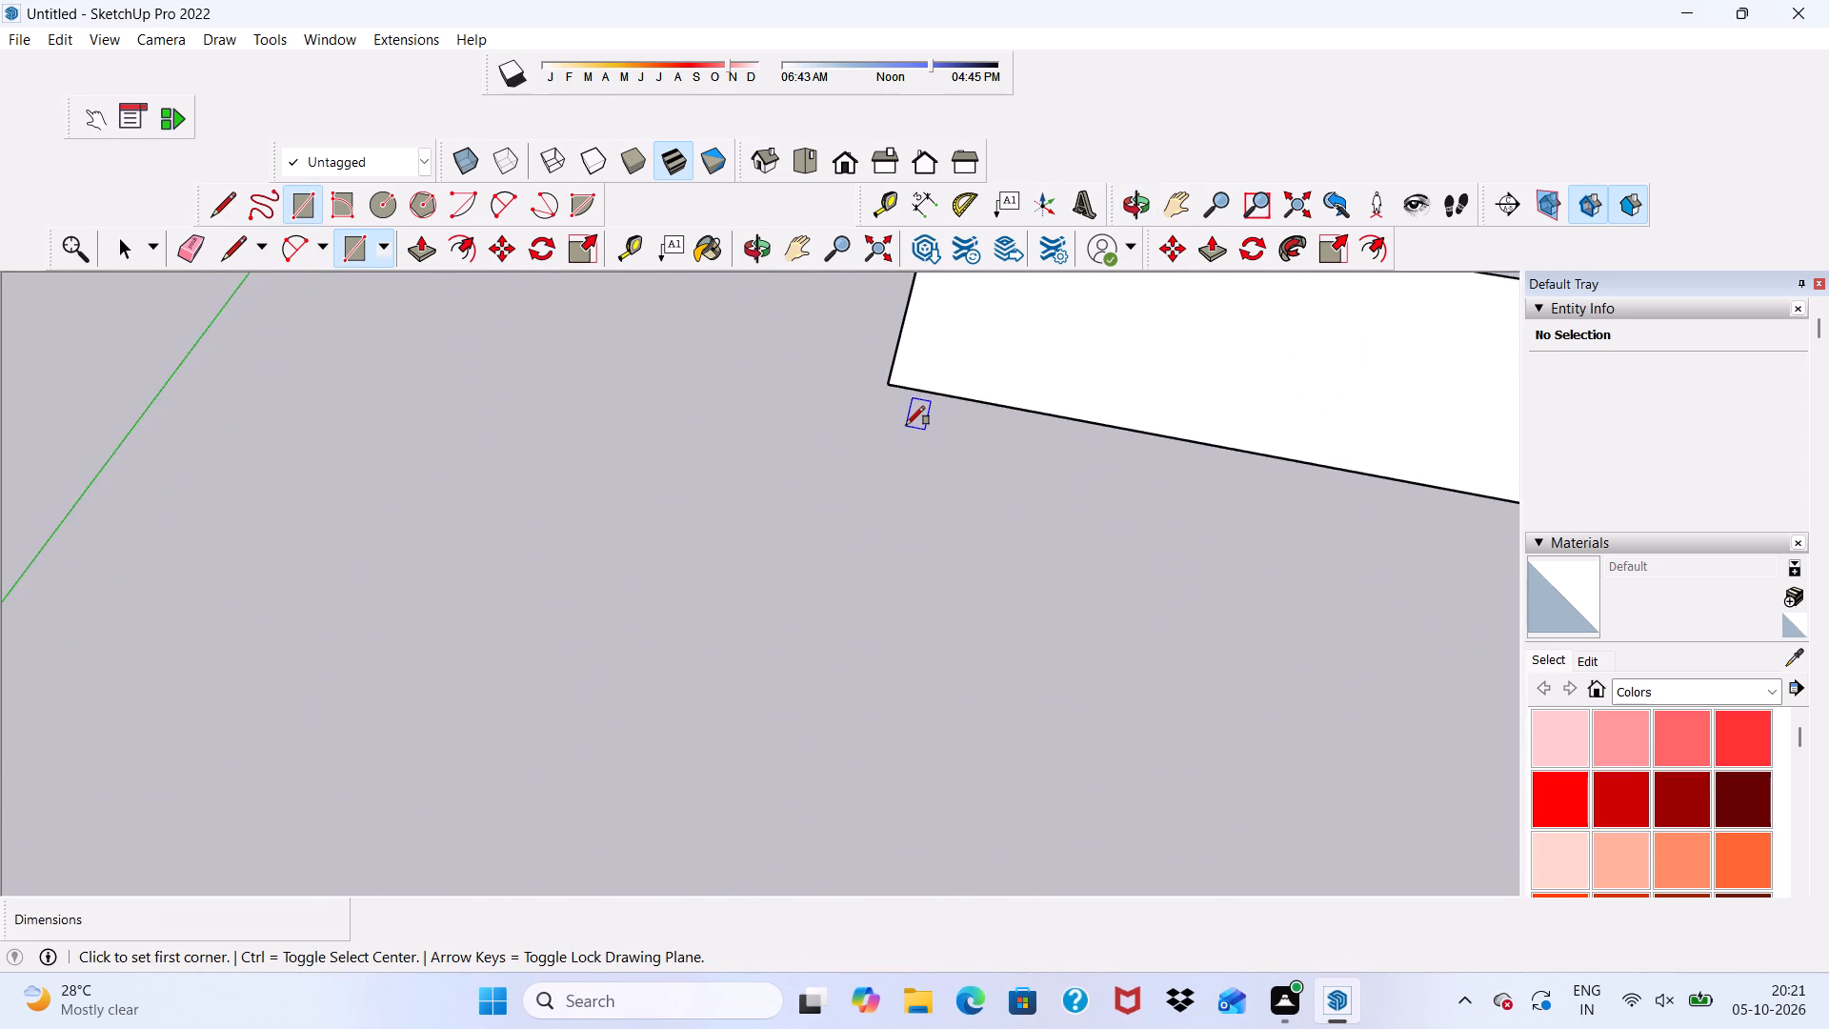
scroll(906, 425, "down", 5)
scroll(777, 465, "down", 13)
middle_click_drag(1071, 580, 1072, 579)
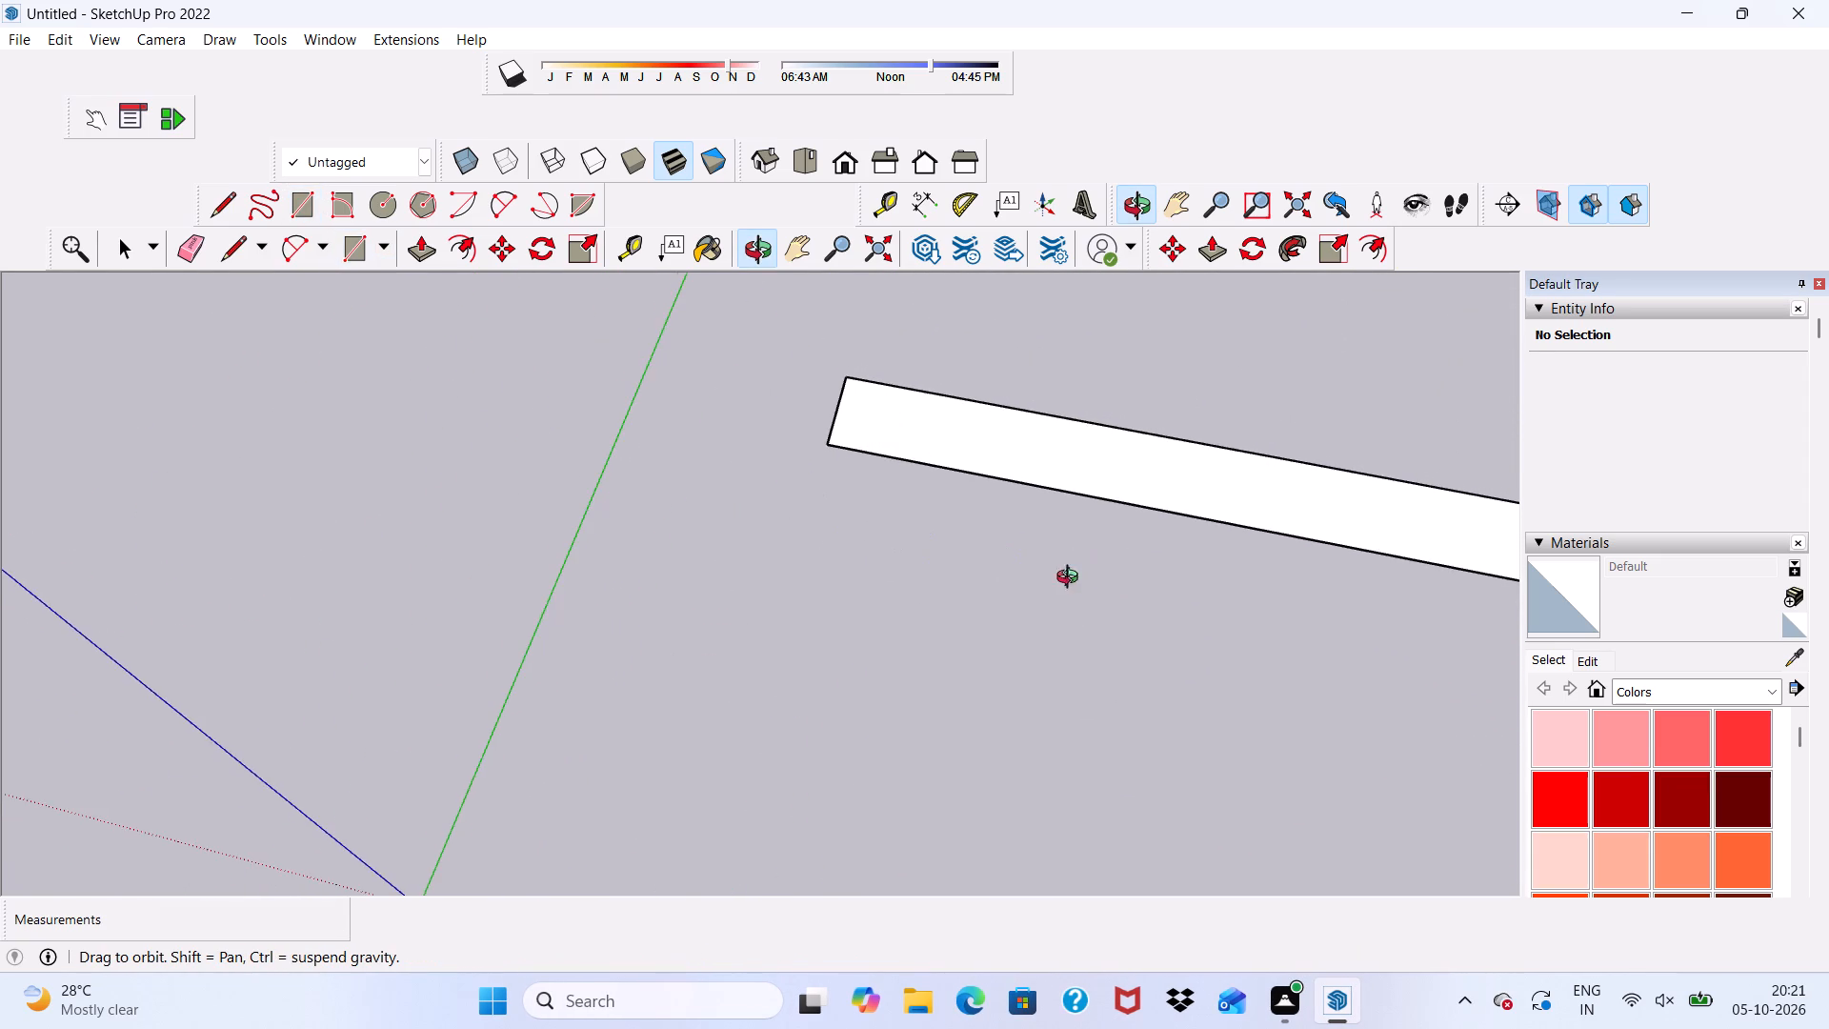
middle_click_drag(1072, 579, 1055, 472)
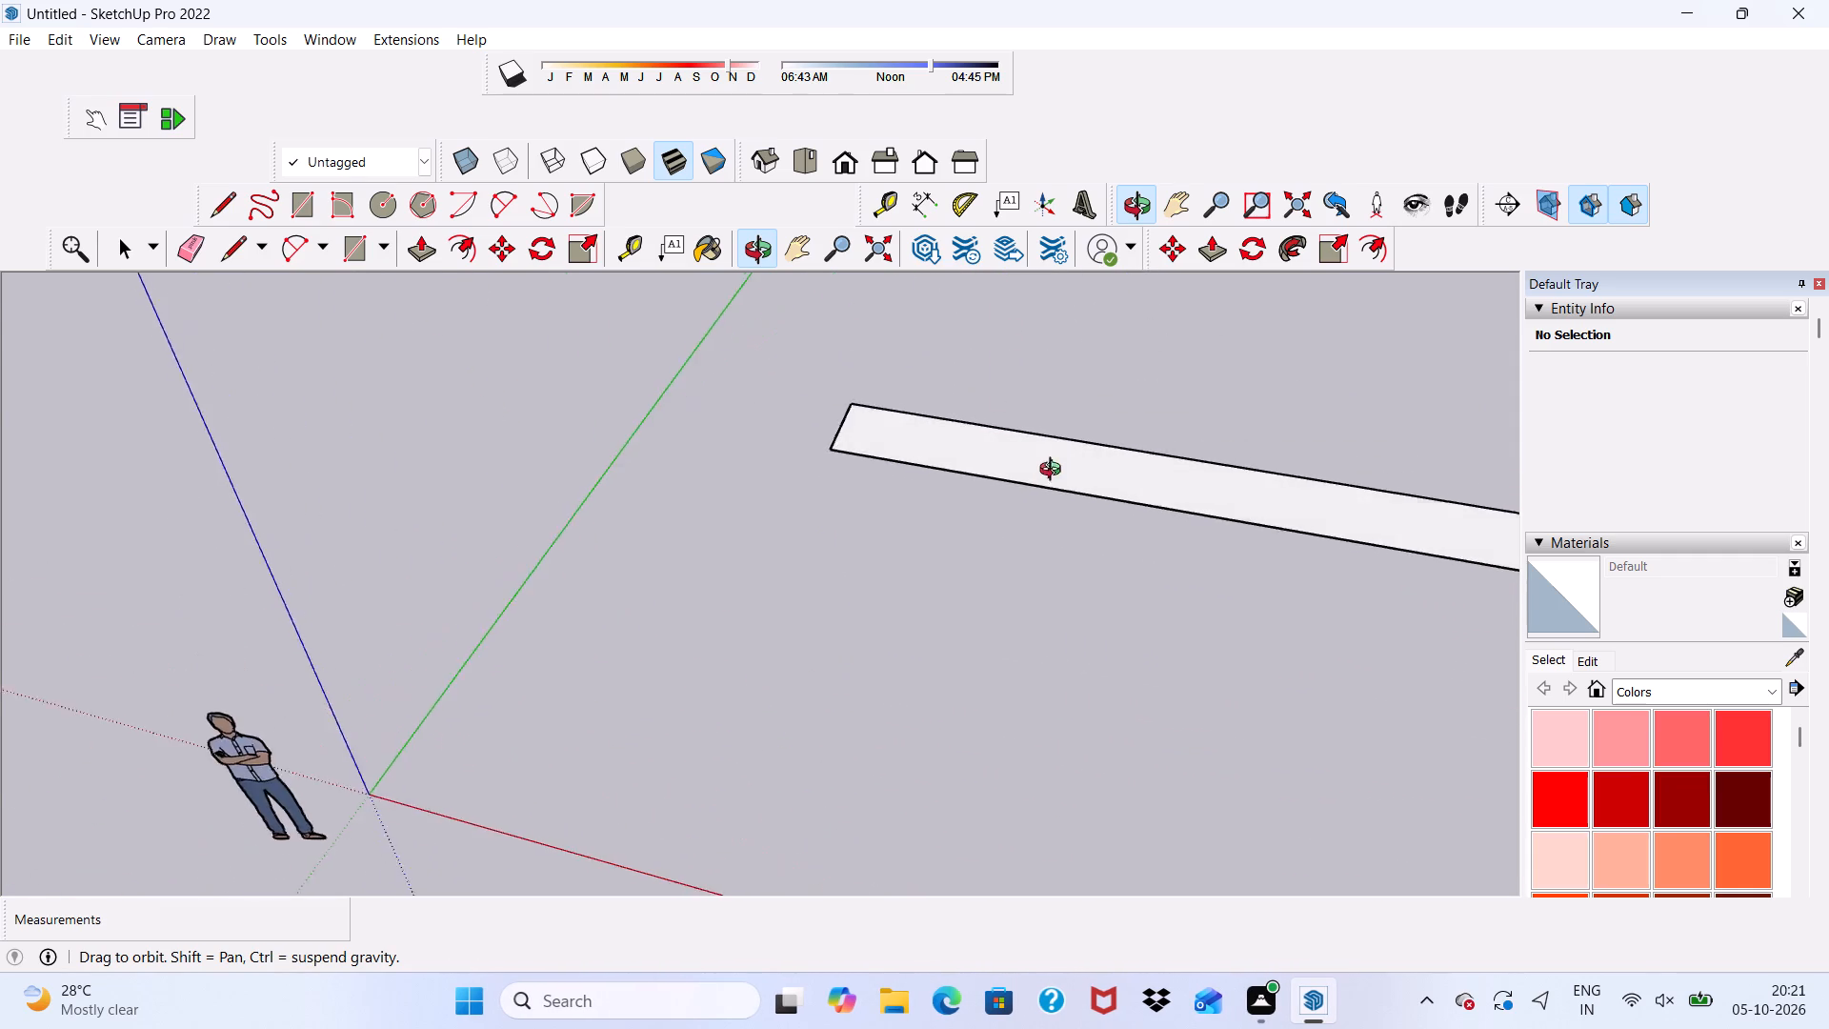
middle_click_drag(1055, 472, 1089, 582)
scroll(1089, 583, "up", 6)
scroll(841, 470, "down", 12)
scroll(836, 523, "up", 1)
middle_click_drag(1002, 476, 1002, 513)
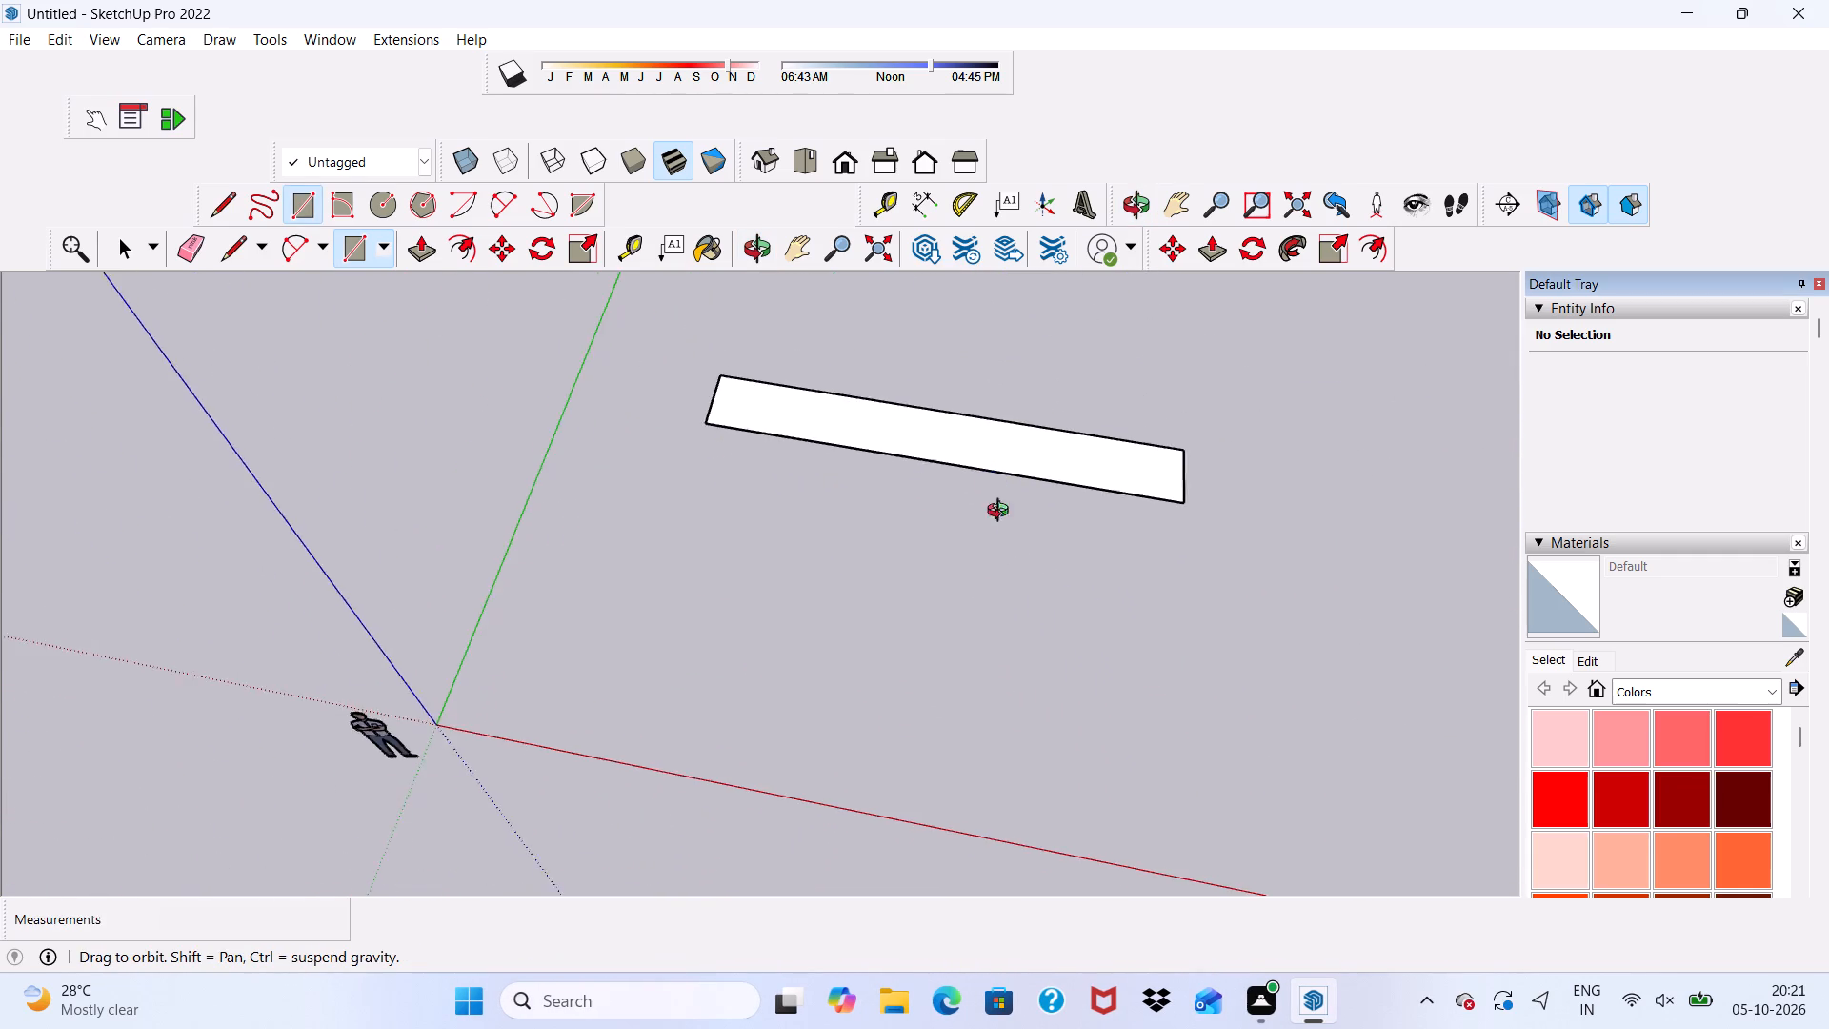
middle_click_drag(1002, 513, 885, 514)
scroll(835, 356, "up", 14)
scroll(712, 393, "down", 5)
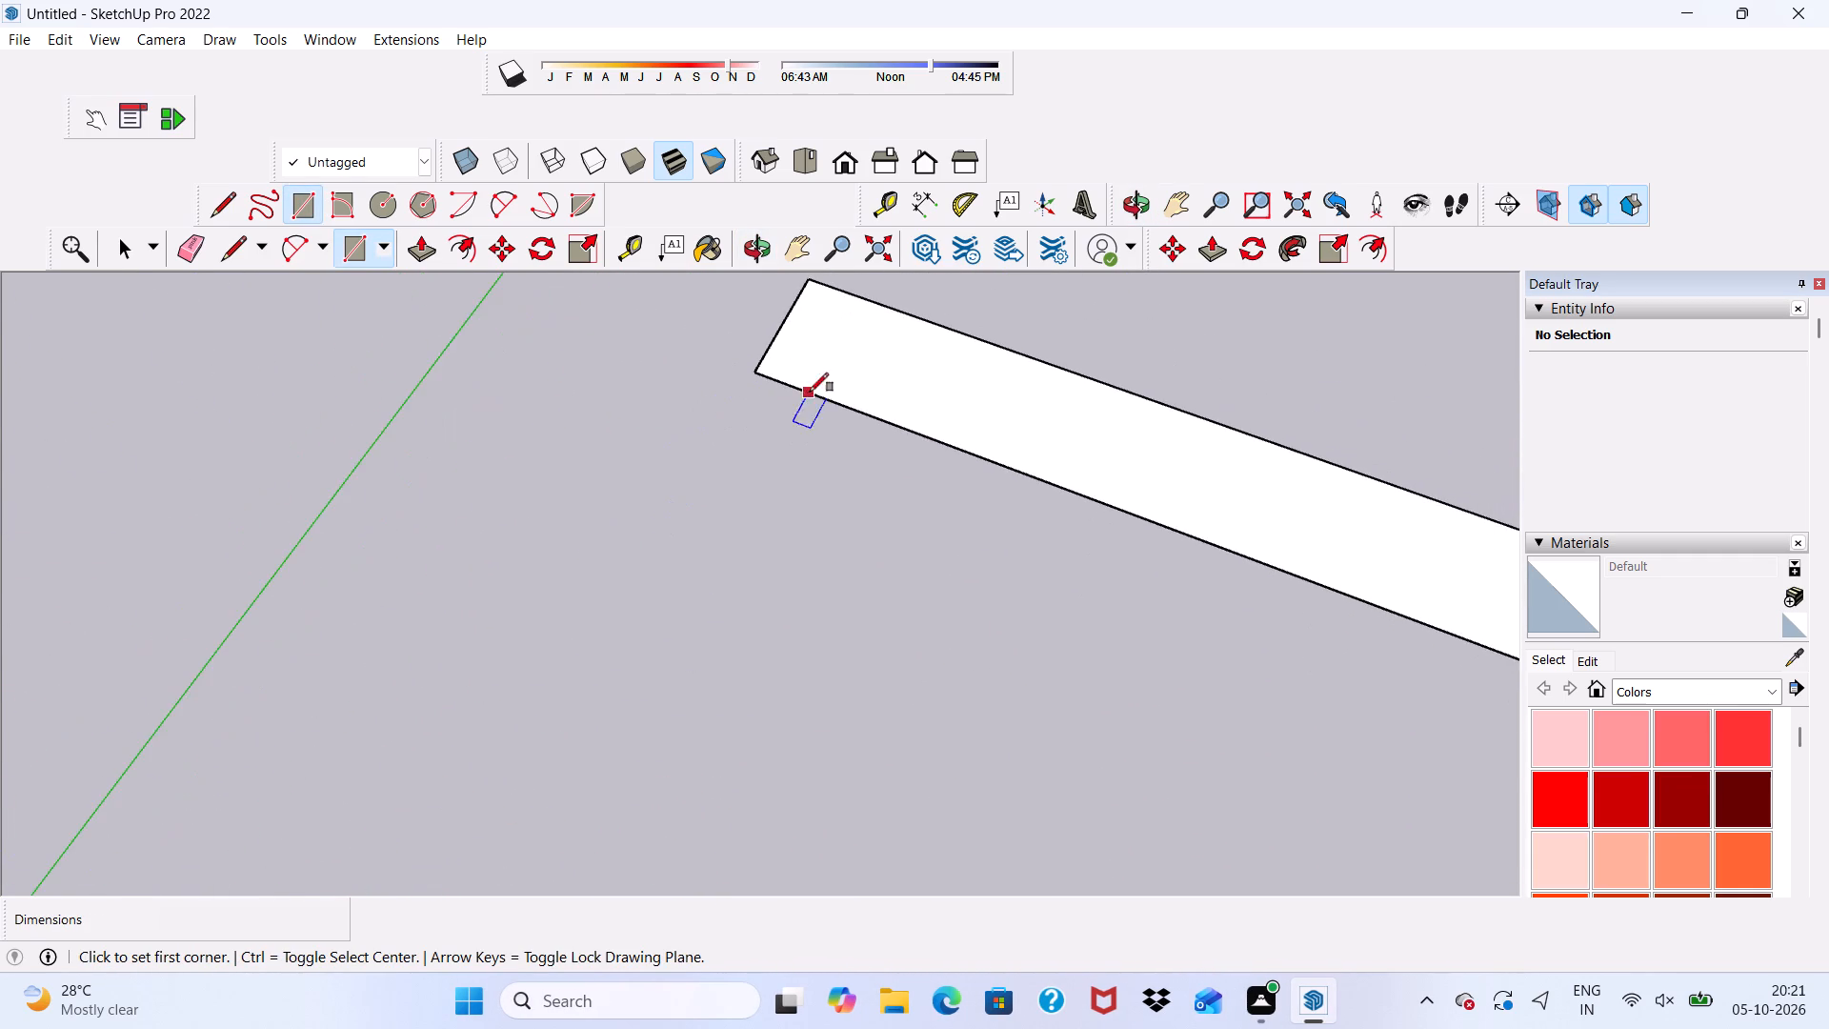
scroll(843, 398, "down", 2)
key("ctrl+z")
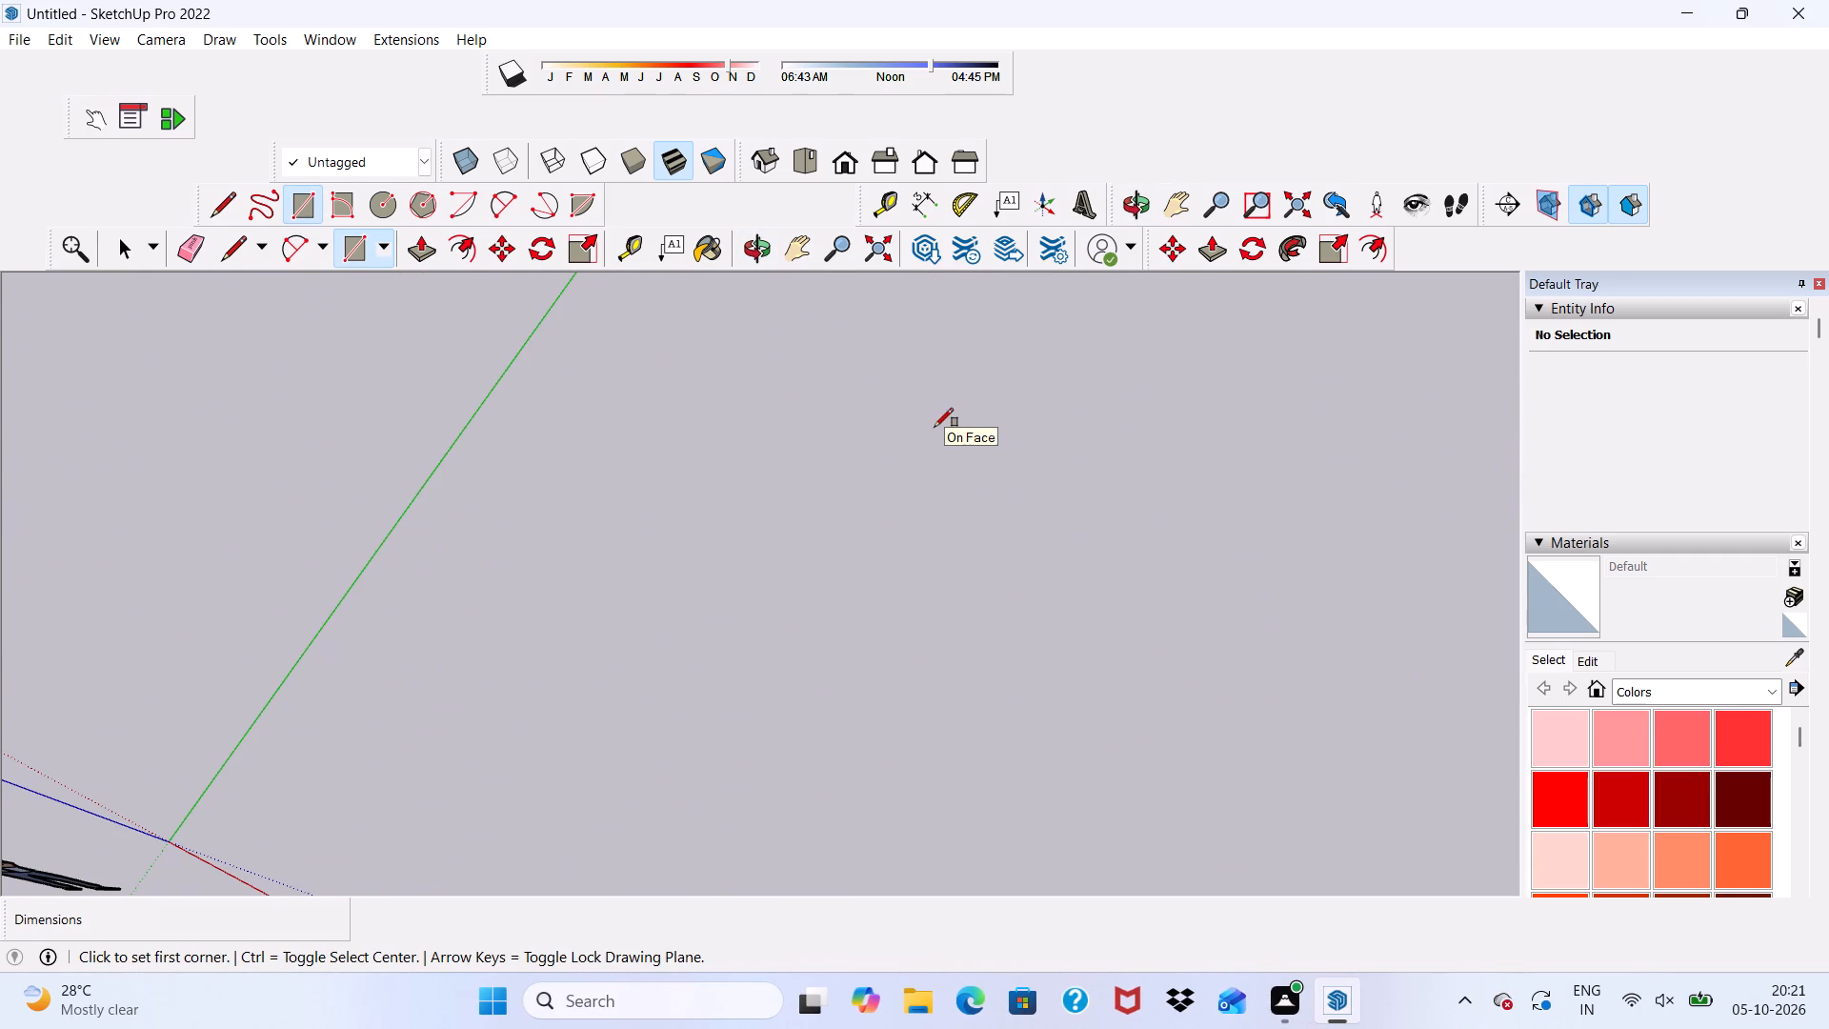
Draw a 50' by 30' rectangle on the ground plane beside the green axis.
left_click(284, 195)
left_click(790, 554)
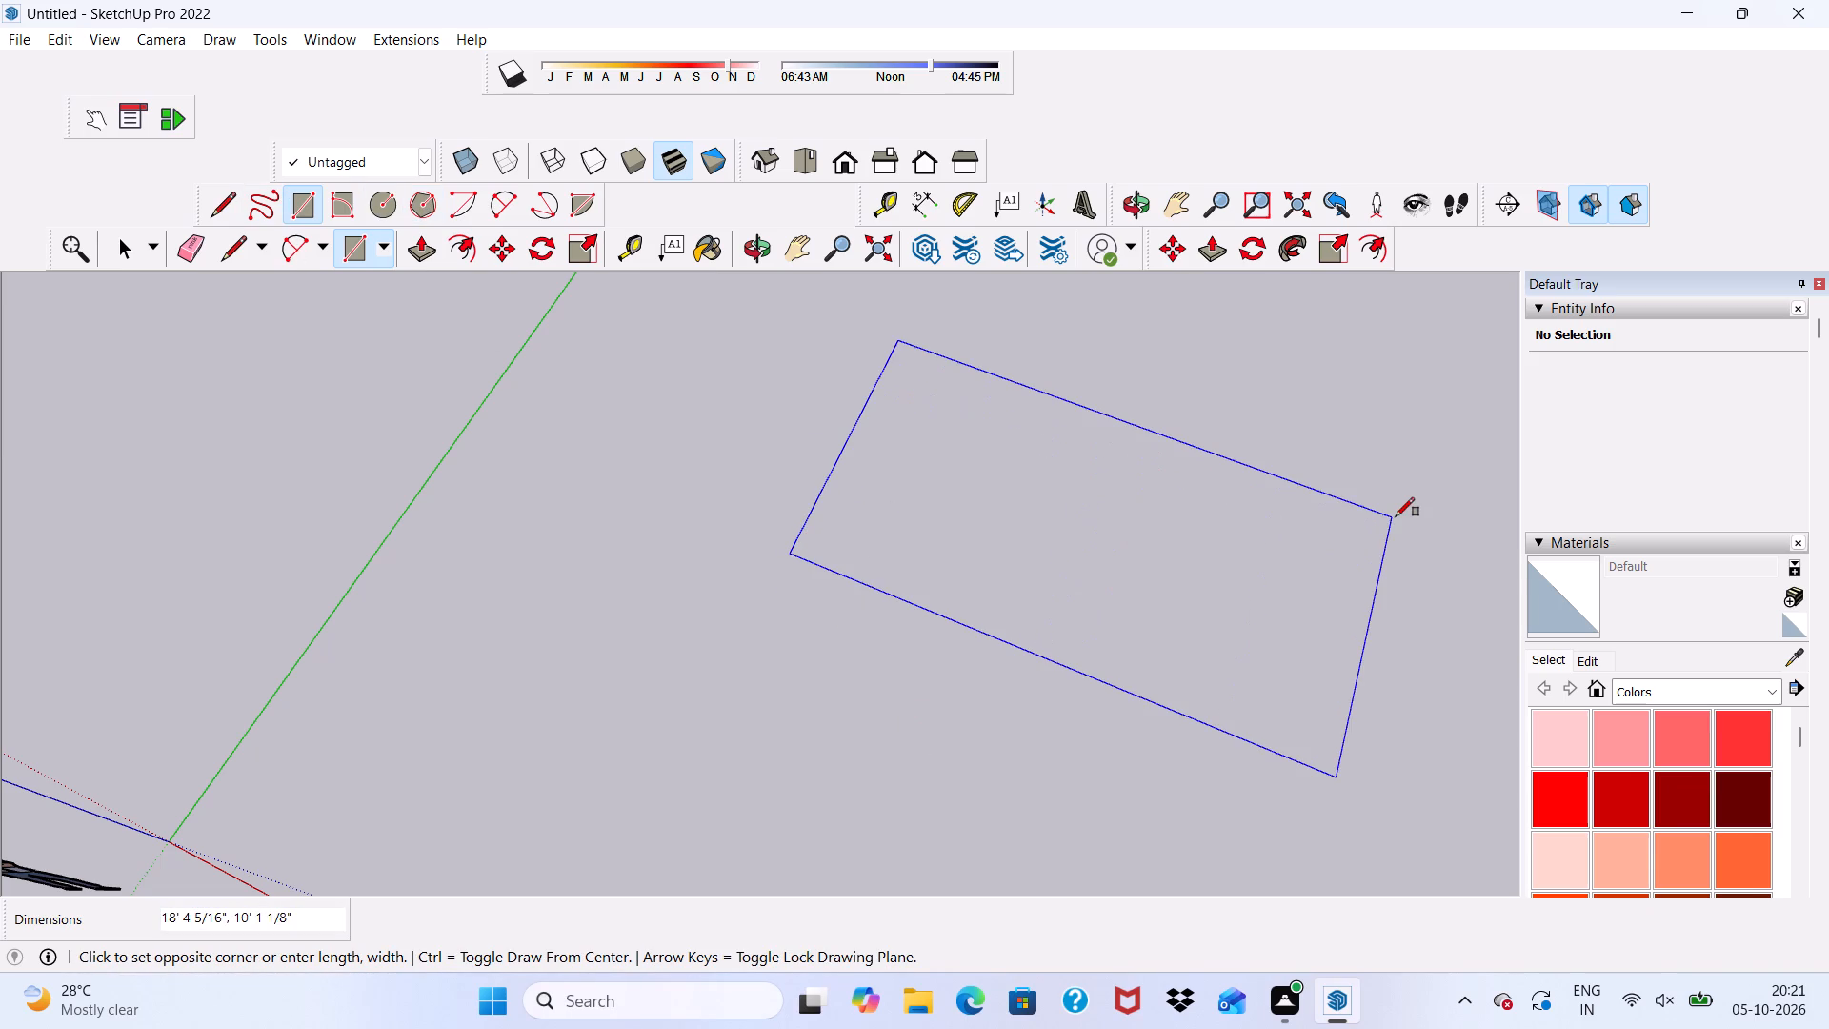
type("50")
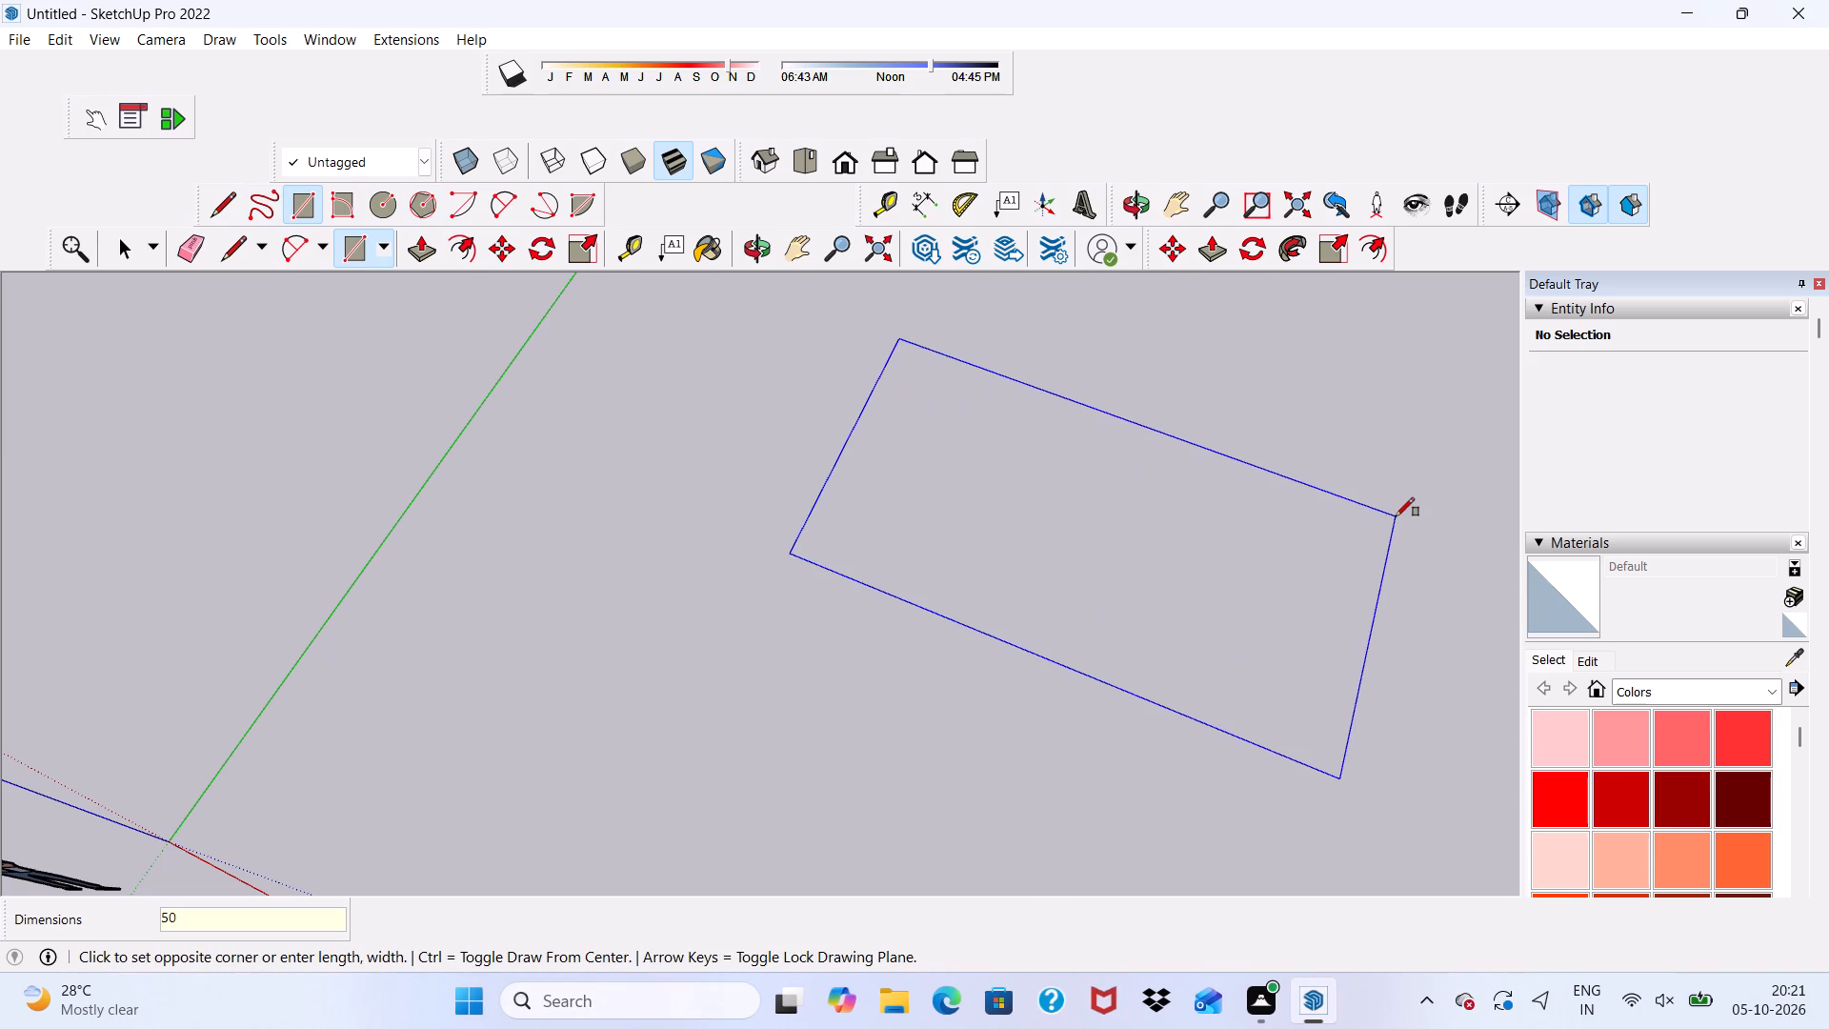
type("',")
type("30")
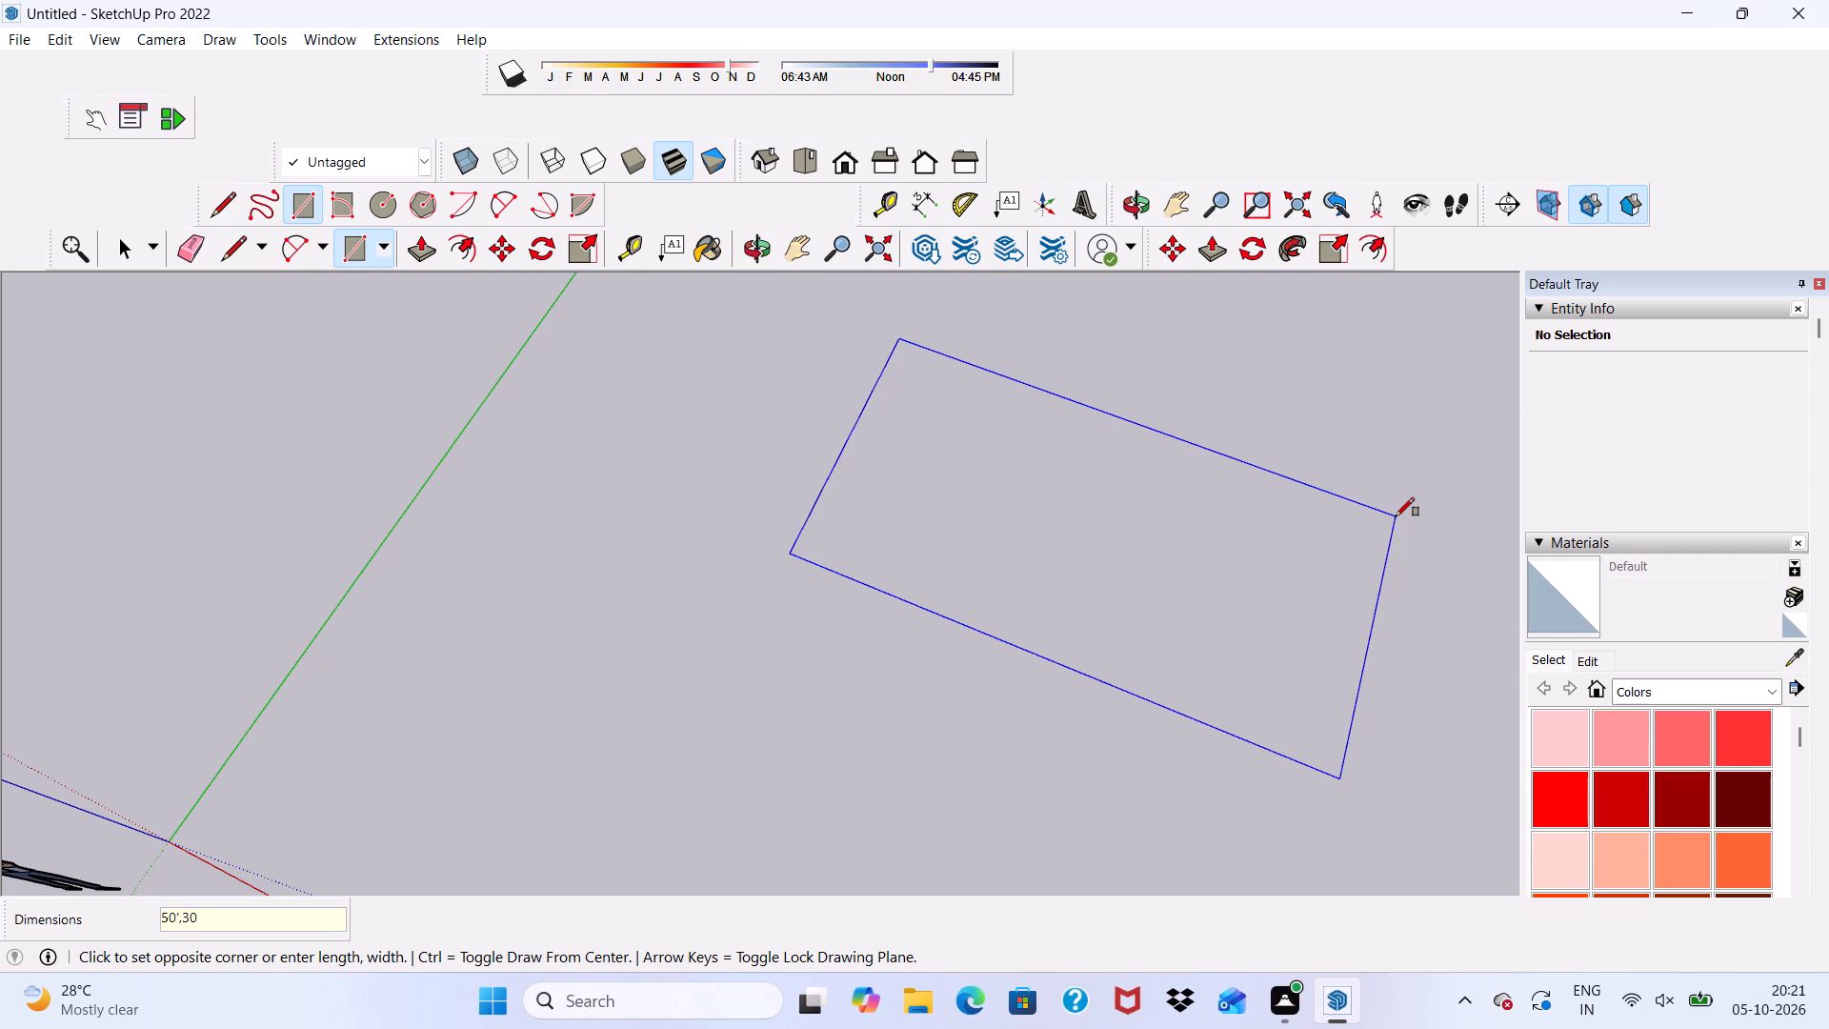
key("semicolon")
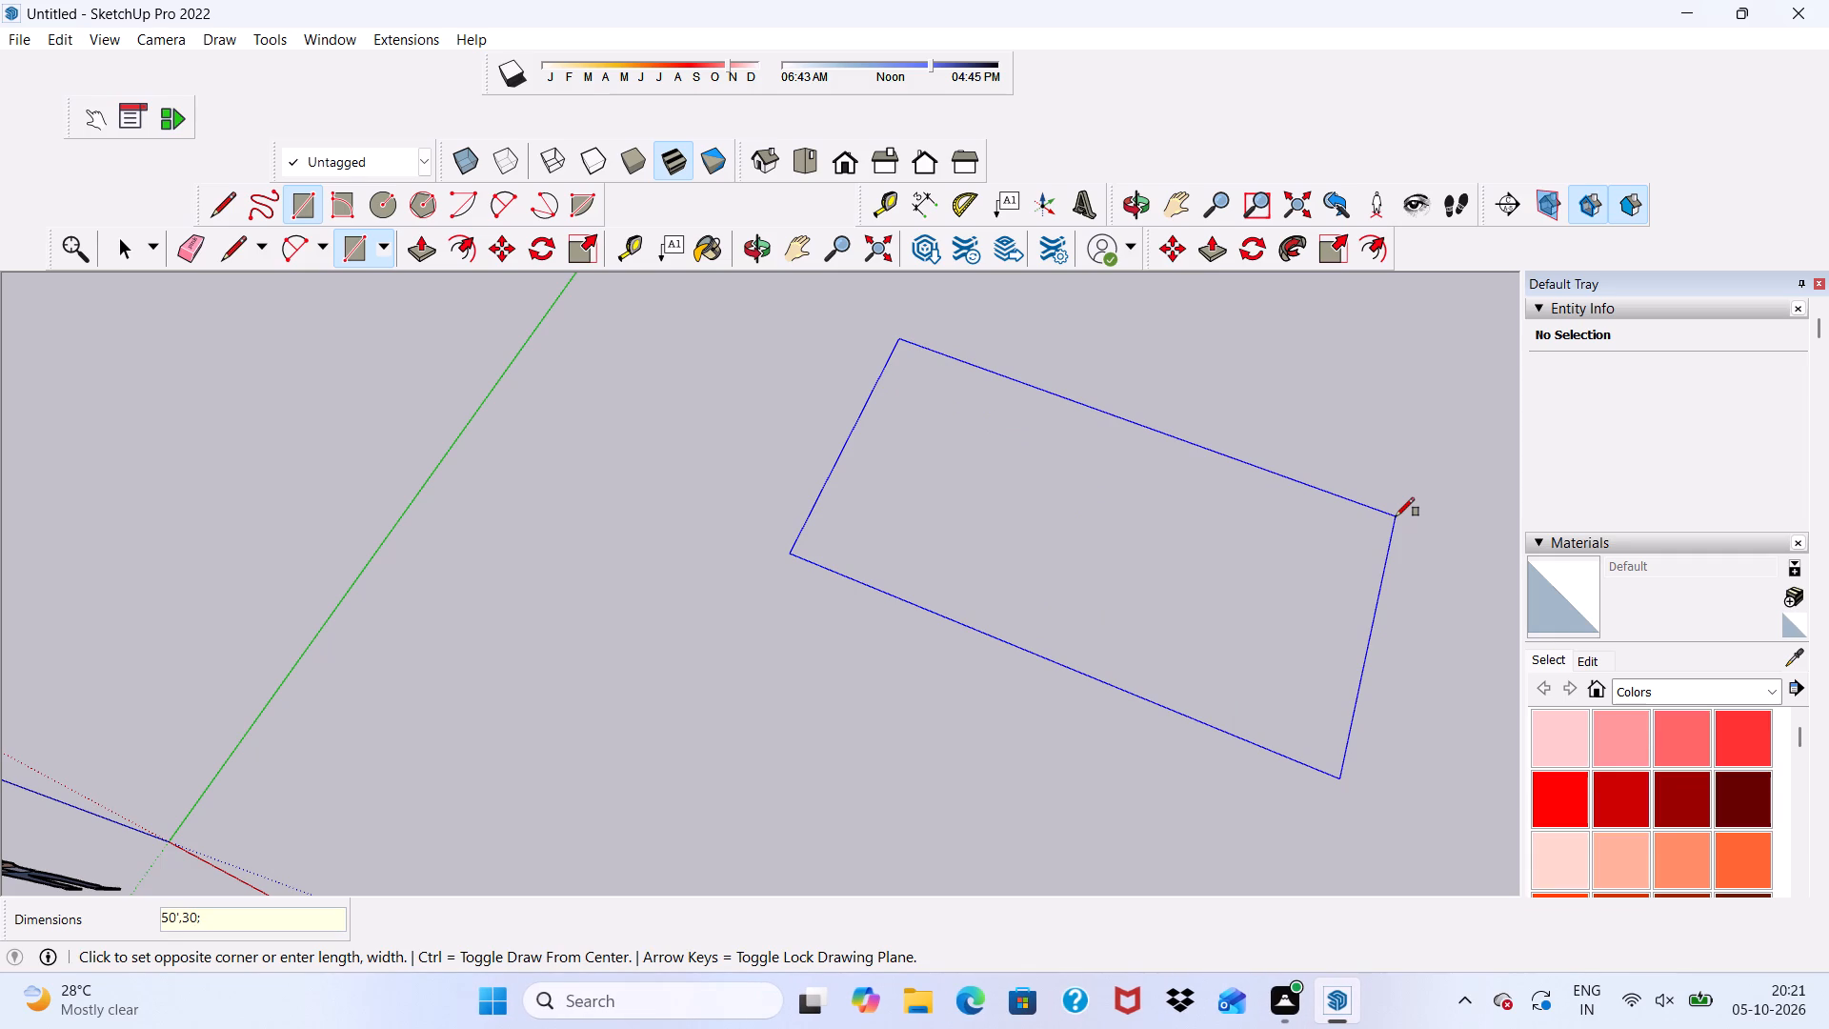
key("BackSpace")
left_click(1400, 522)
key("apostrophe")
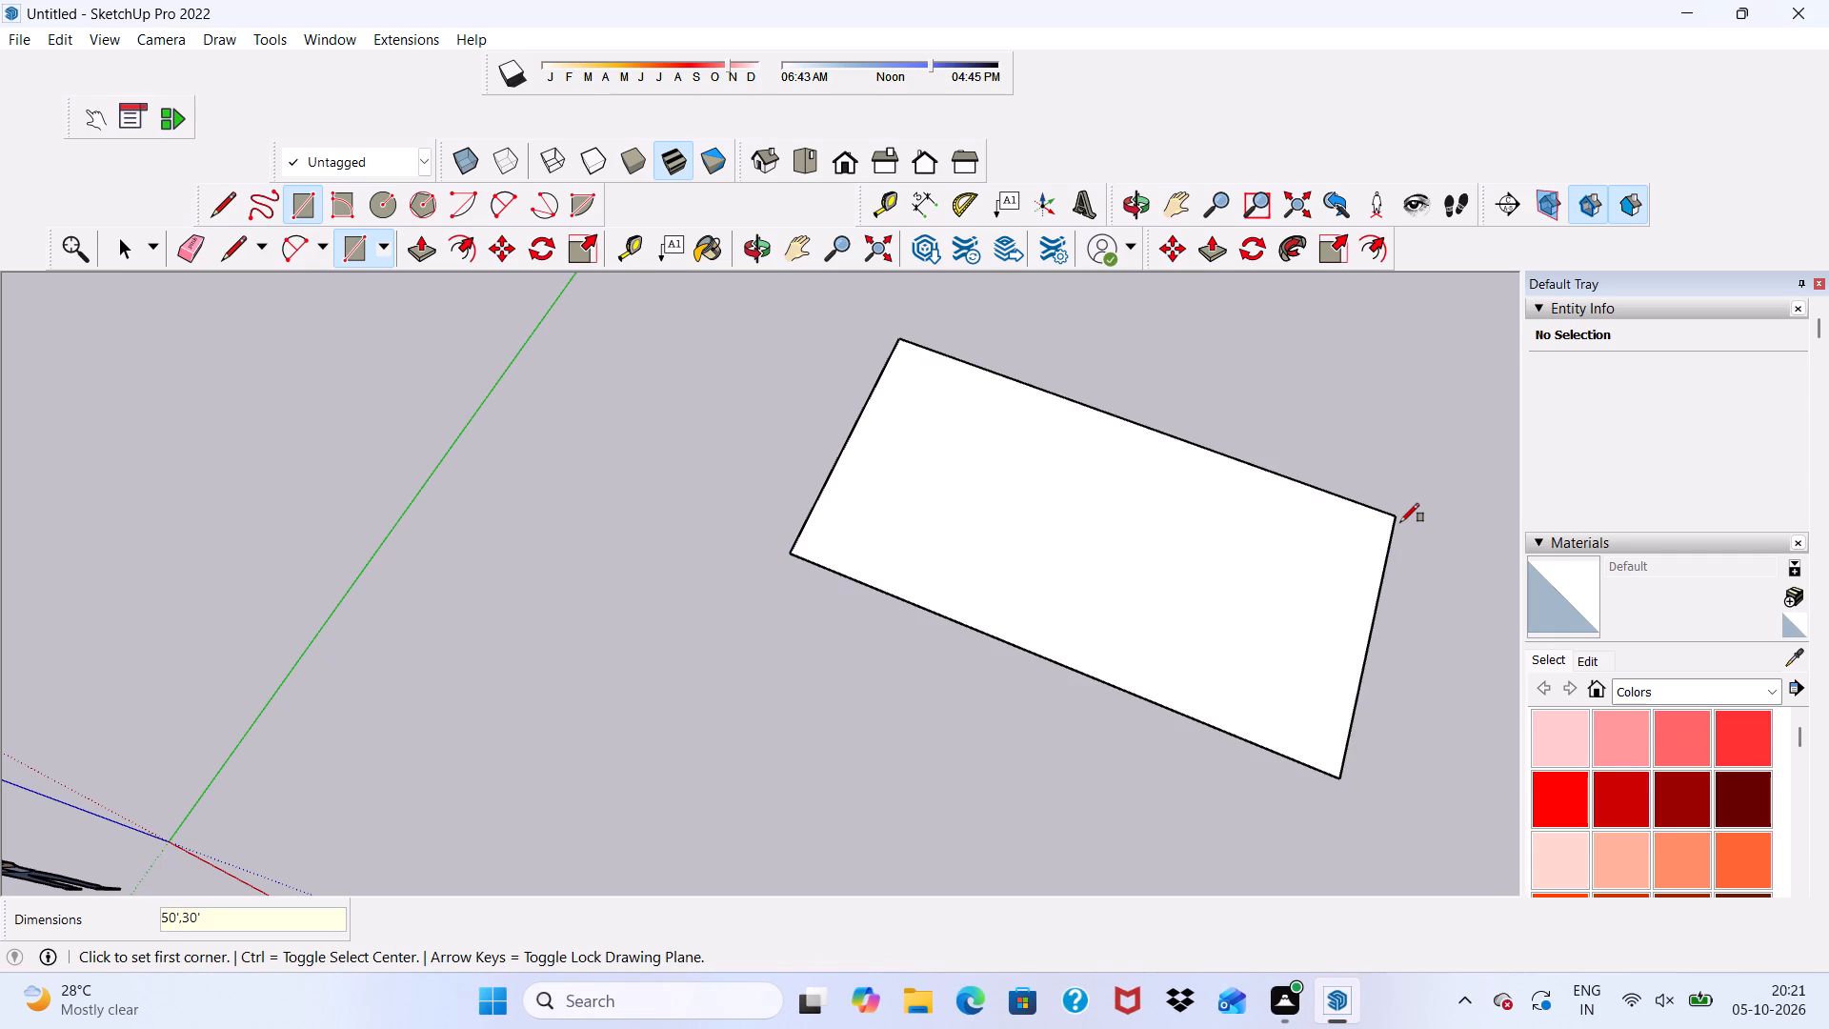
key("Return")
Select the rectangle's face to inspect its size and entity information.
scroll(1252, 730, "down", 6)
scroll(271, 942, "up", 1)
scroll(260, 946, "down", 7)
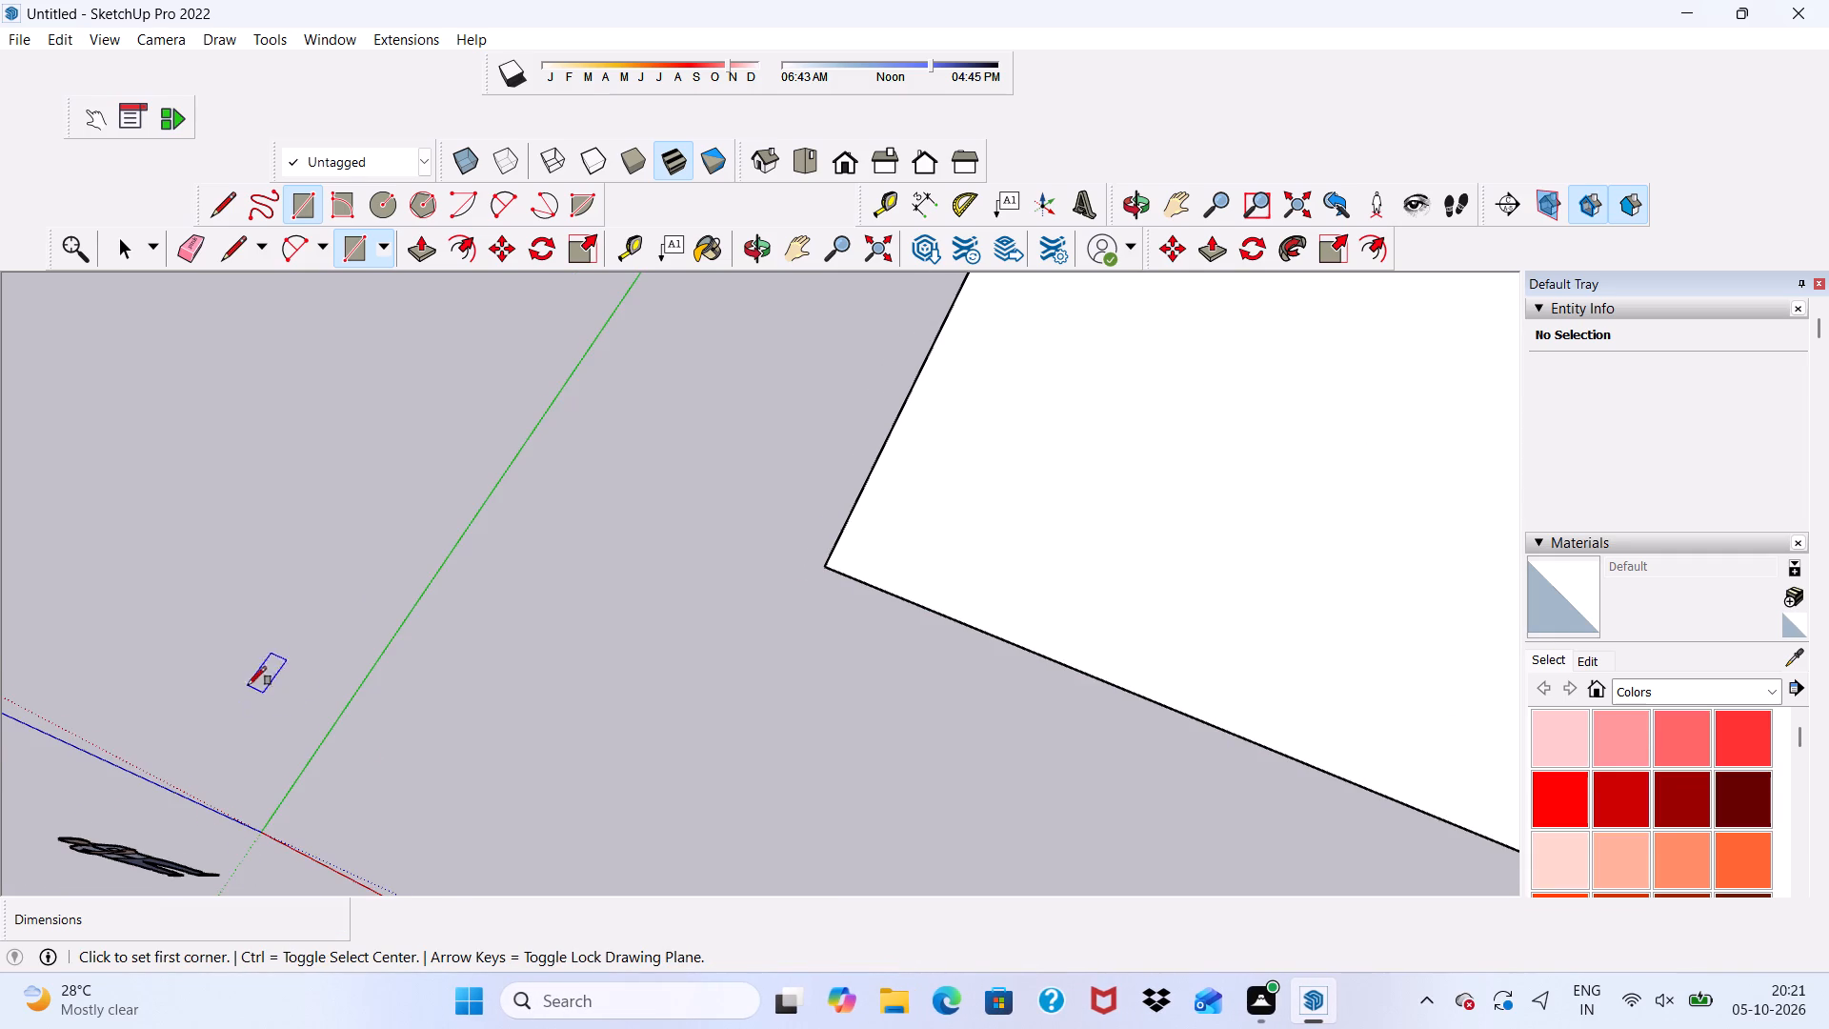
scroll(248, 685, "down", 10)
scroll(580, 766, "up", 1)
scroll(580, 767, "down", 8)
middle_click_drag(860, 690, 1083, 787)
scroll(1108, 690, "down", 1)
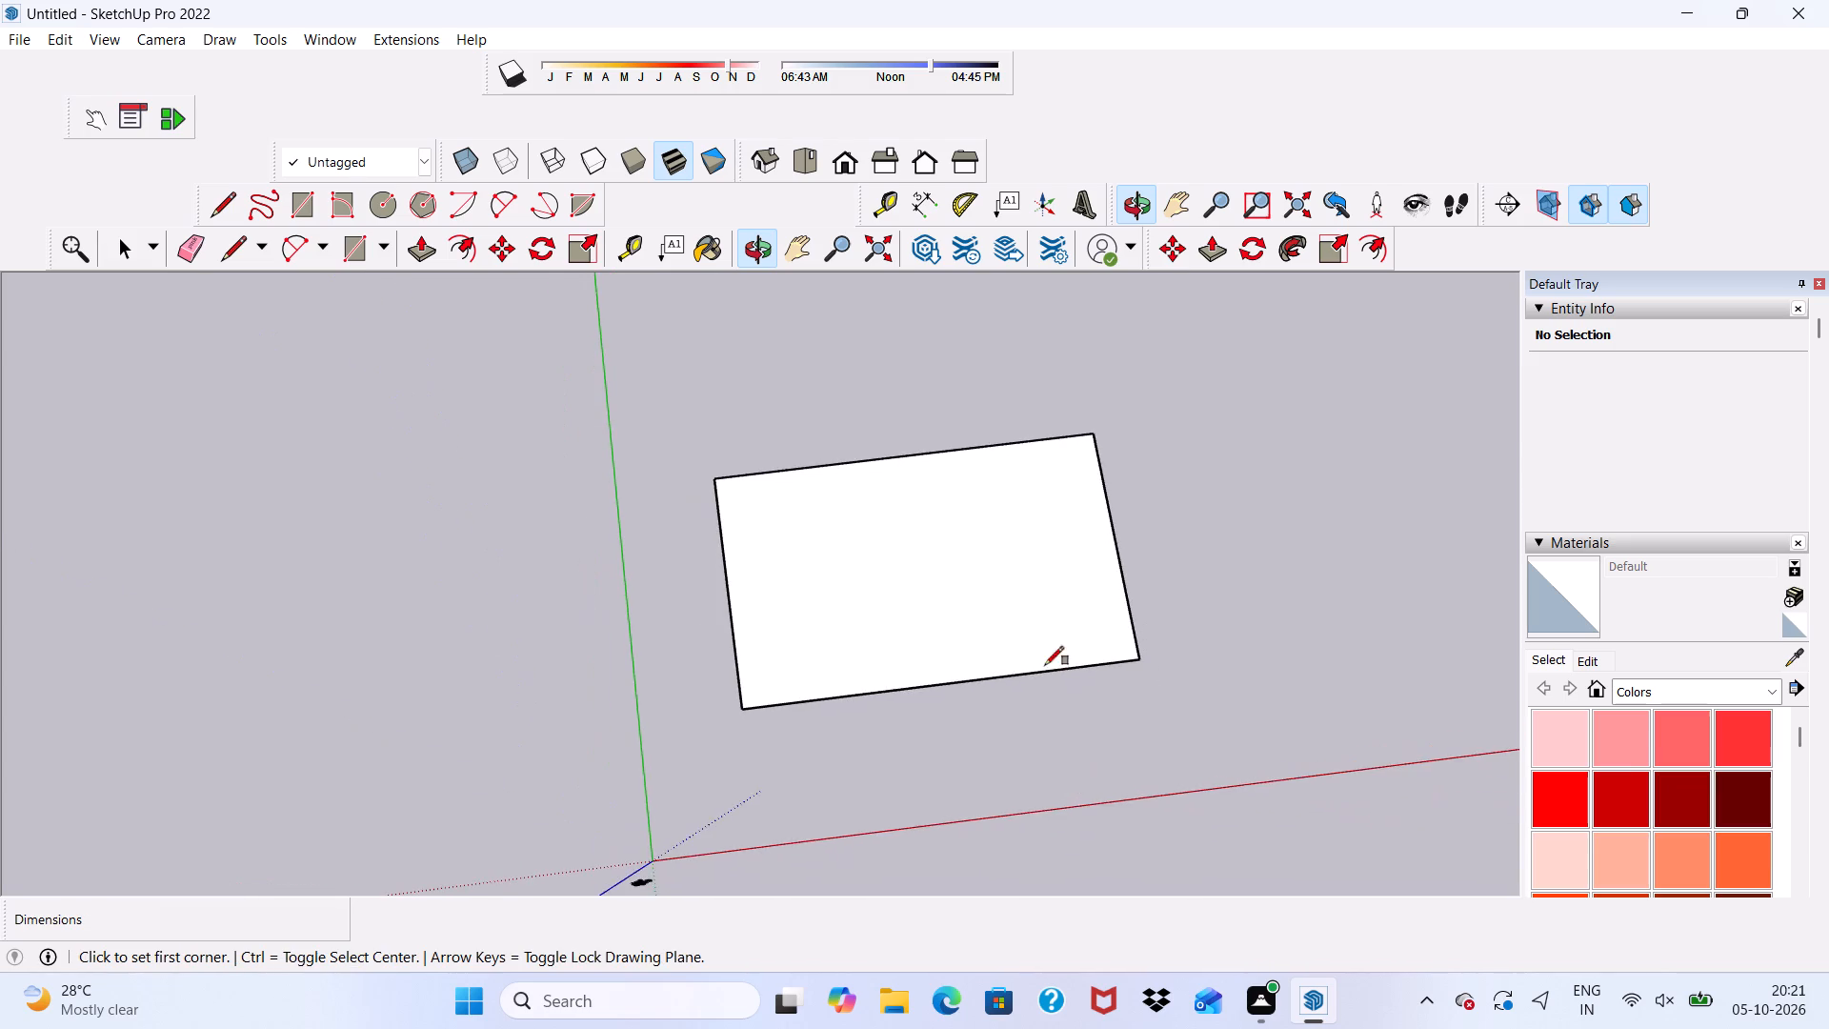
scroll(1003, 367, "up", 7)
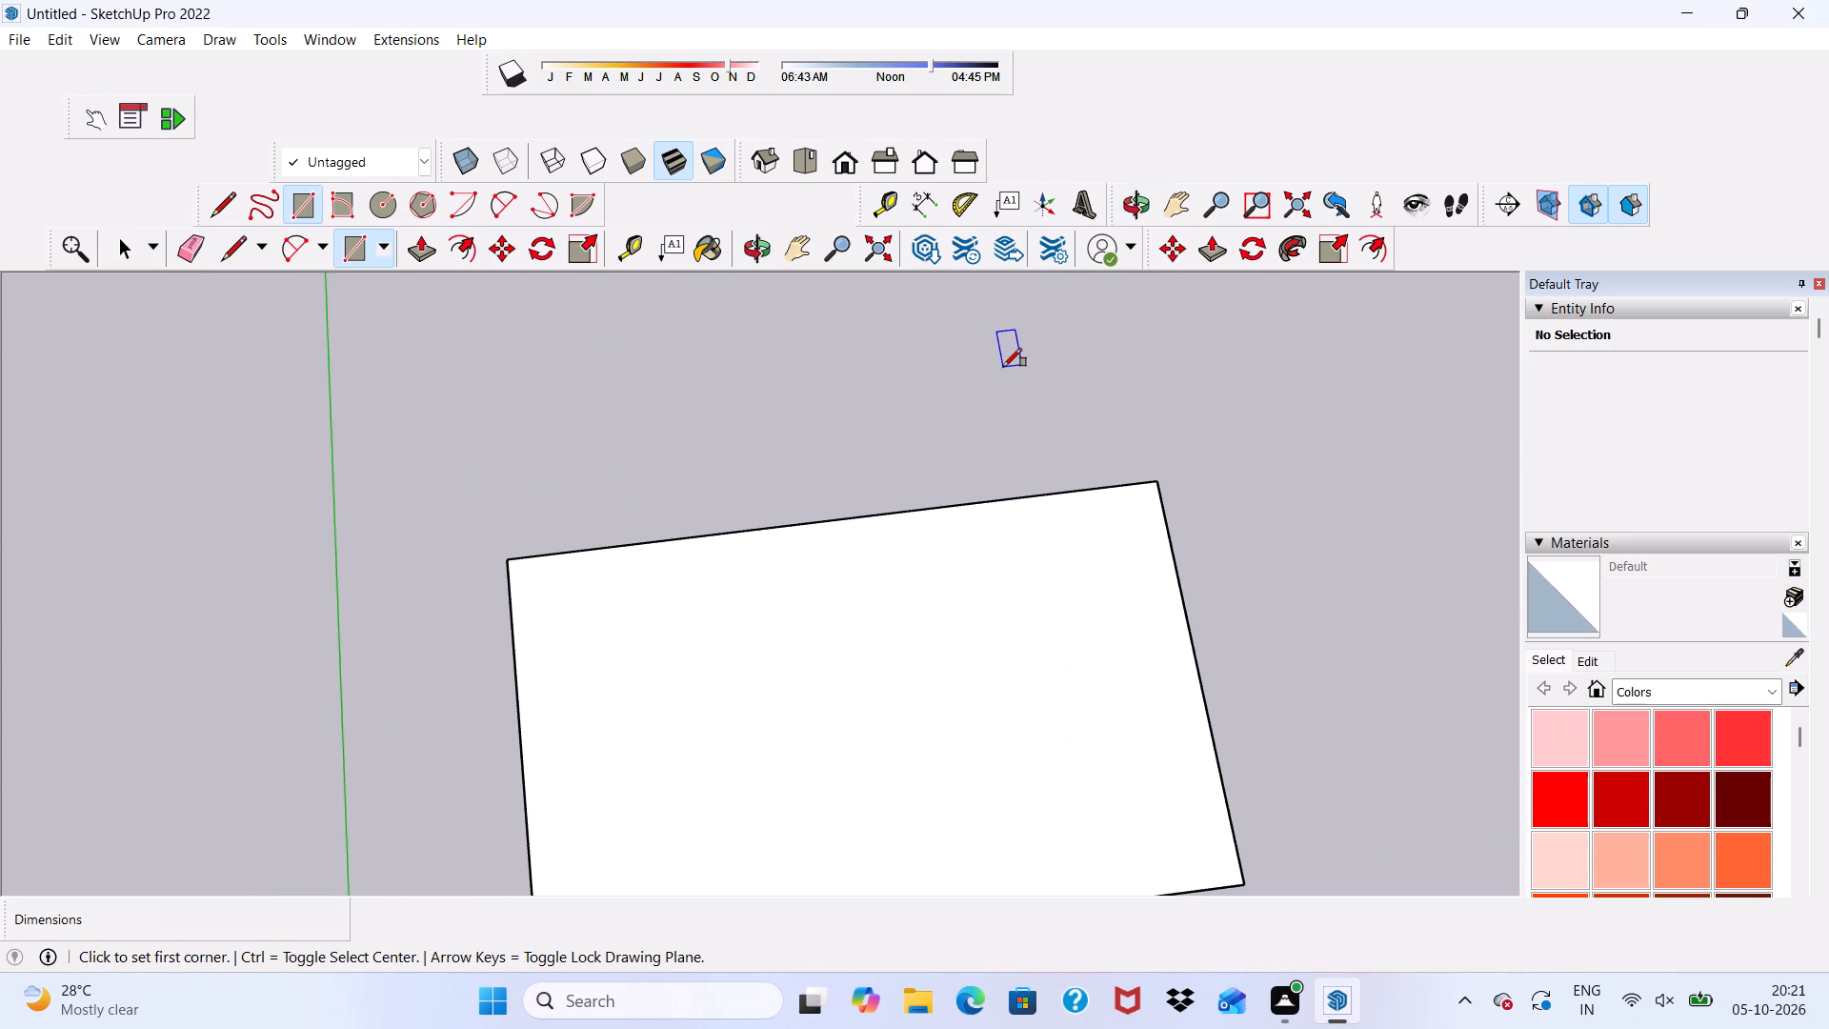
scroll(906, 594, "down", 2)
key("space")
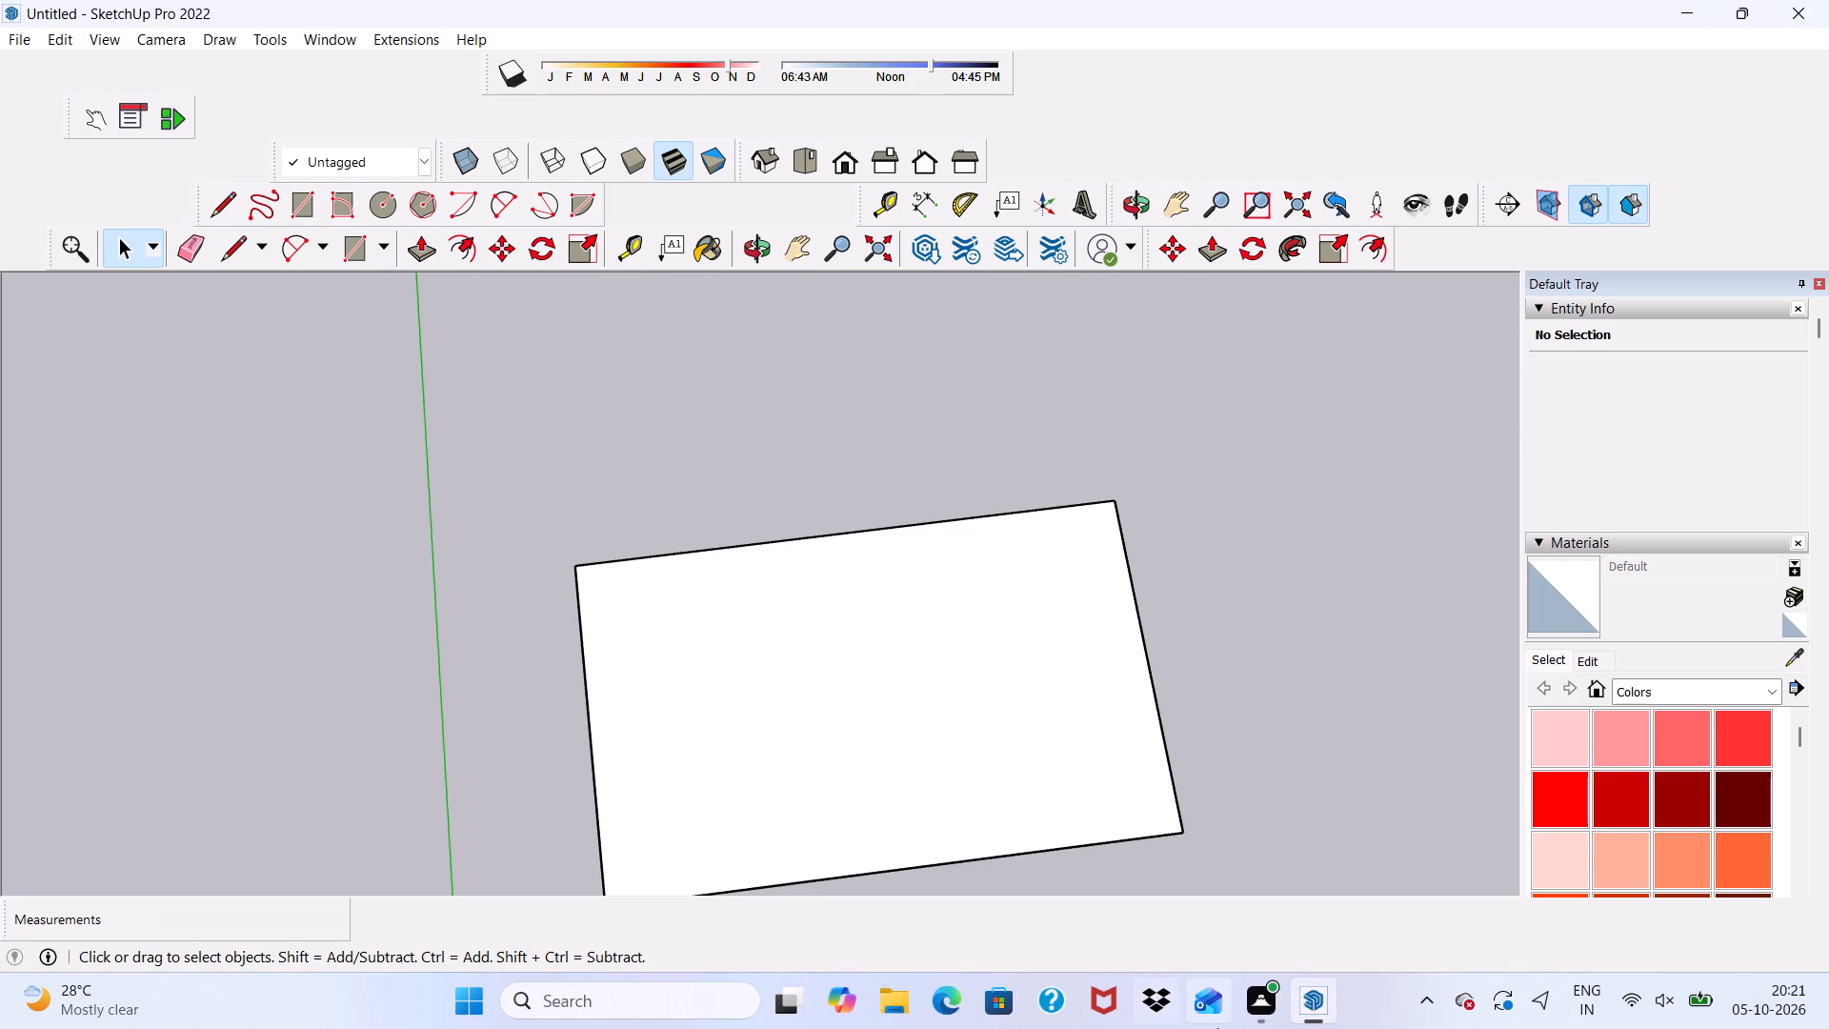
scroll(1222, 1028, "down", 4)
scroll(1250, 1024, "up", 2)
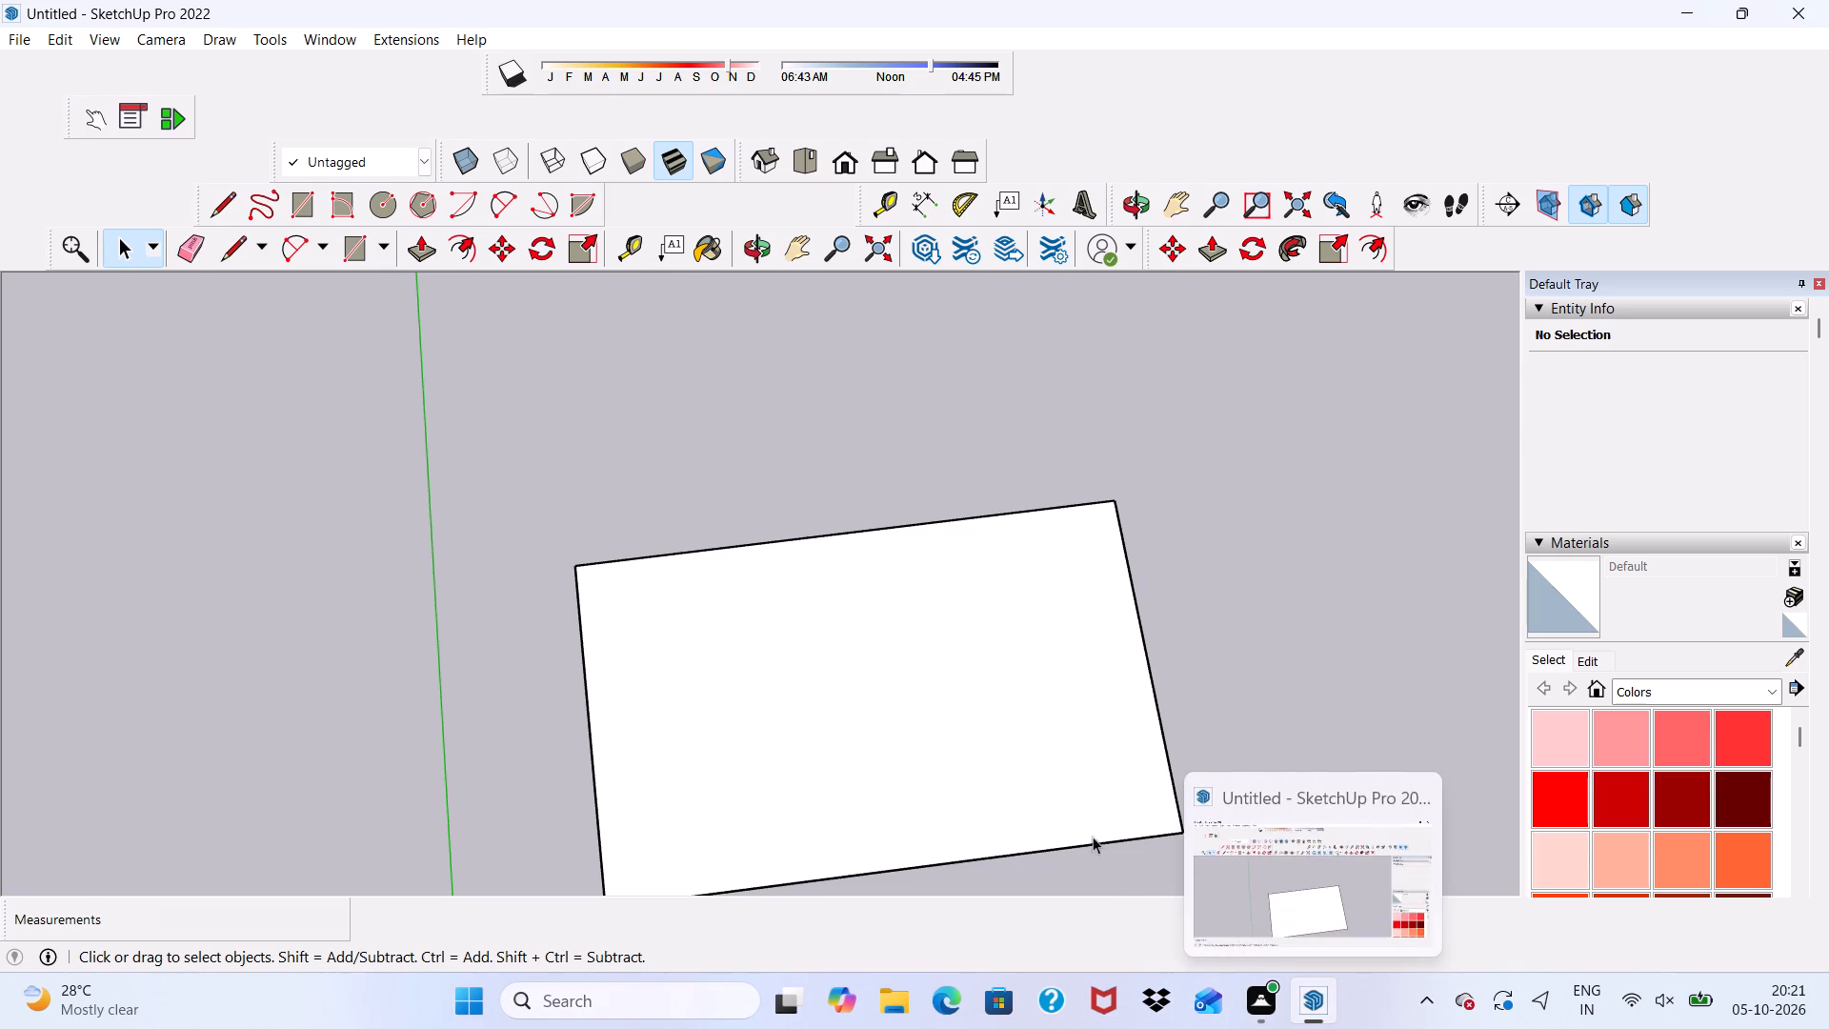
left_click(1038, 696)
scroll(966, 738, "up", 3)
left_click(1080, 560)
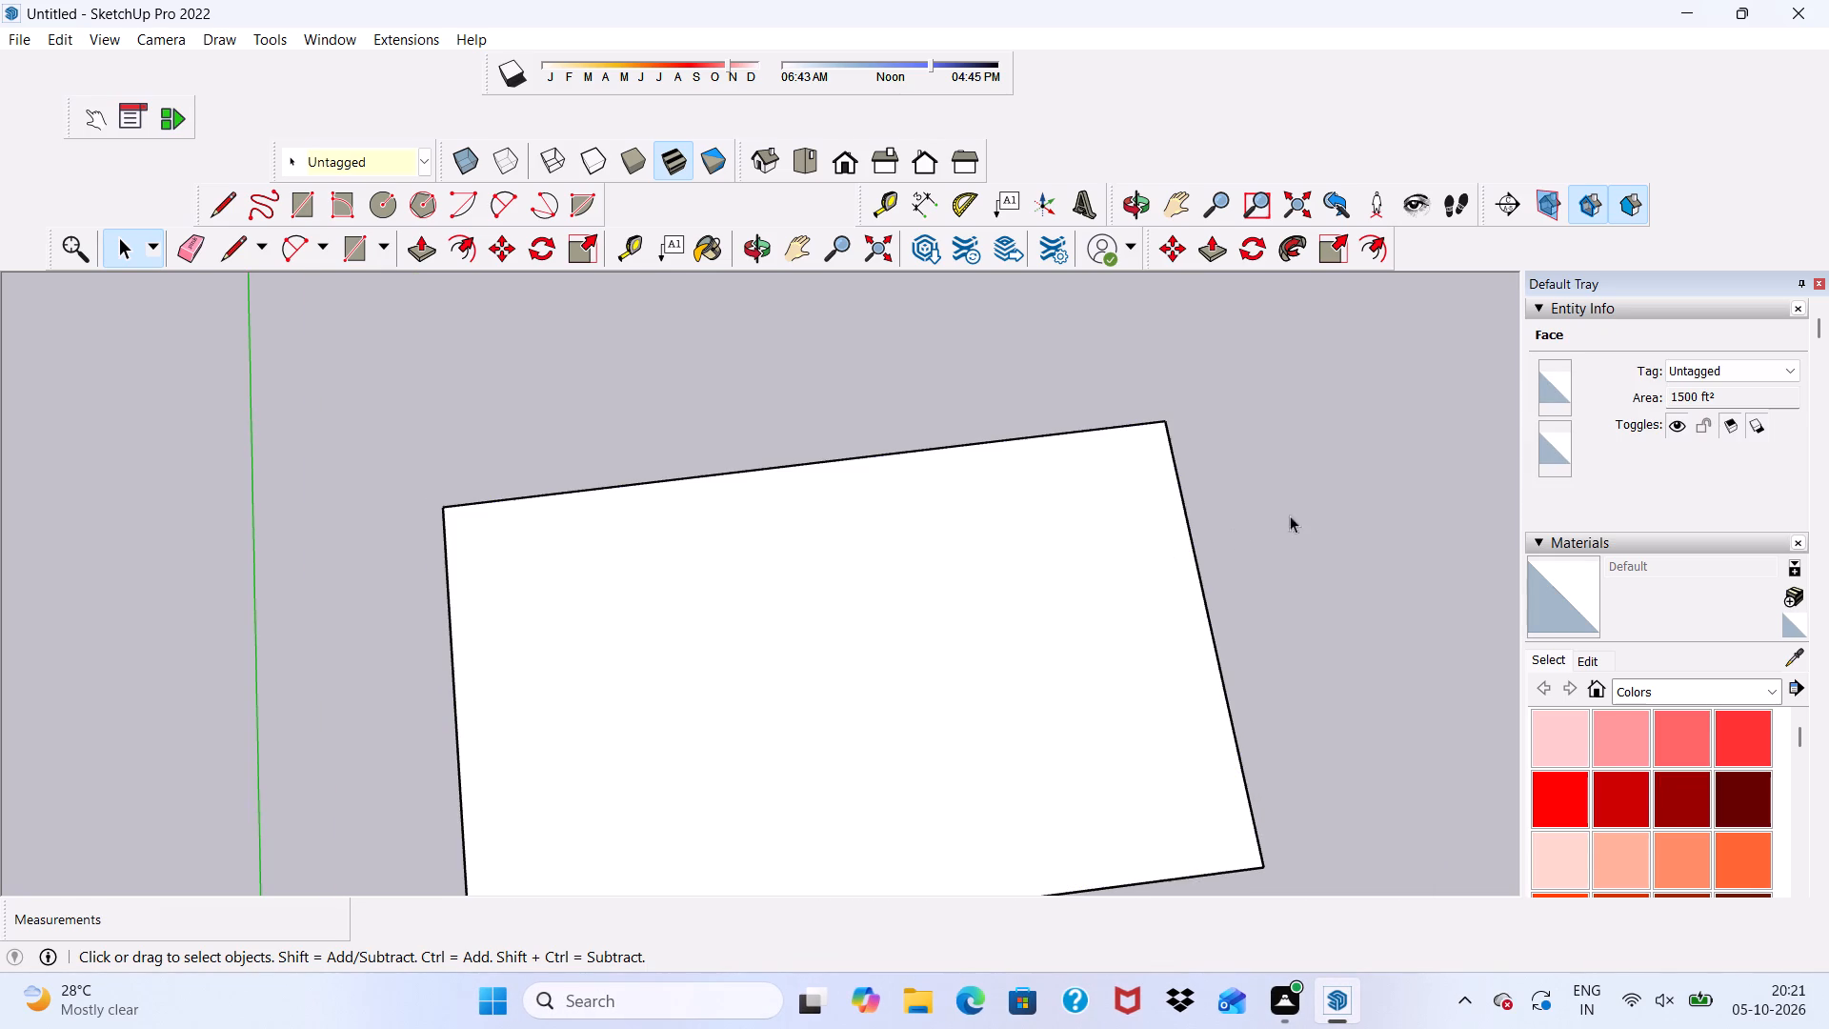
Examine the rectangular face on the ground from several angles and distances.
scroll(1101, 837, "up", 2)
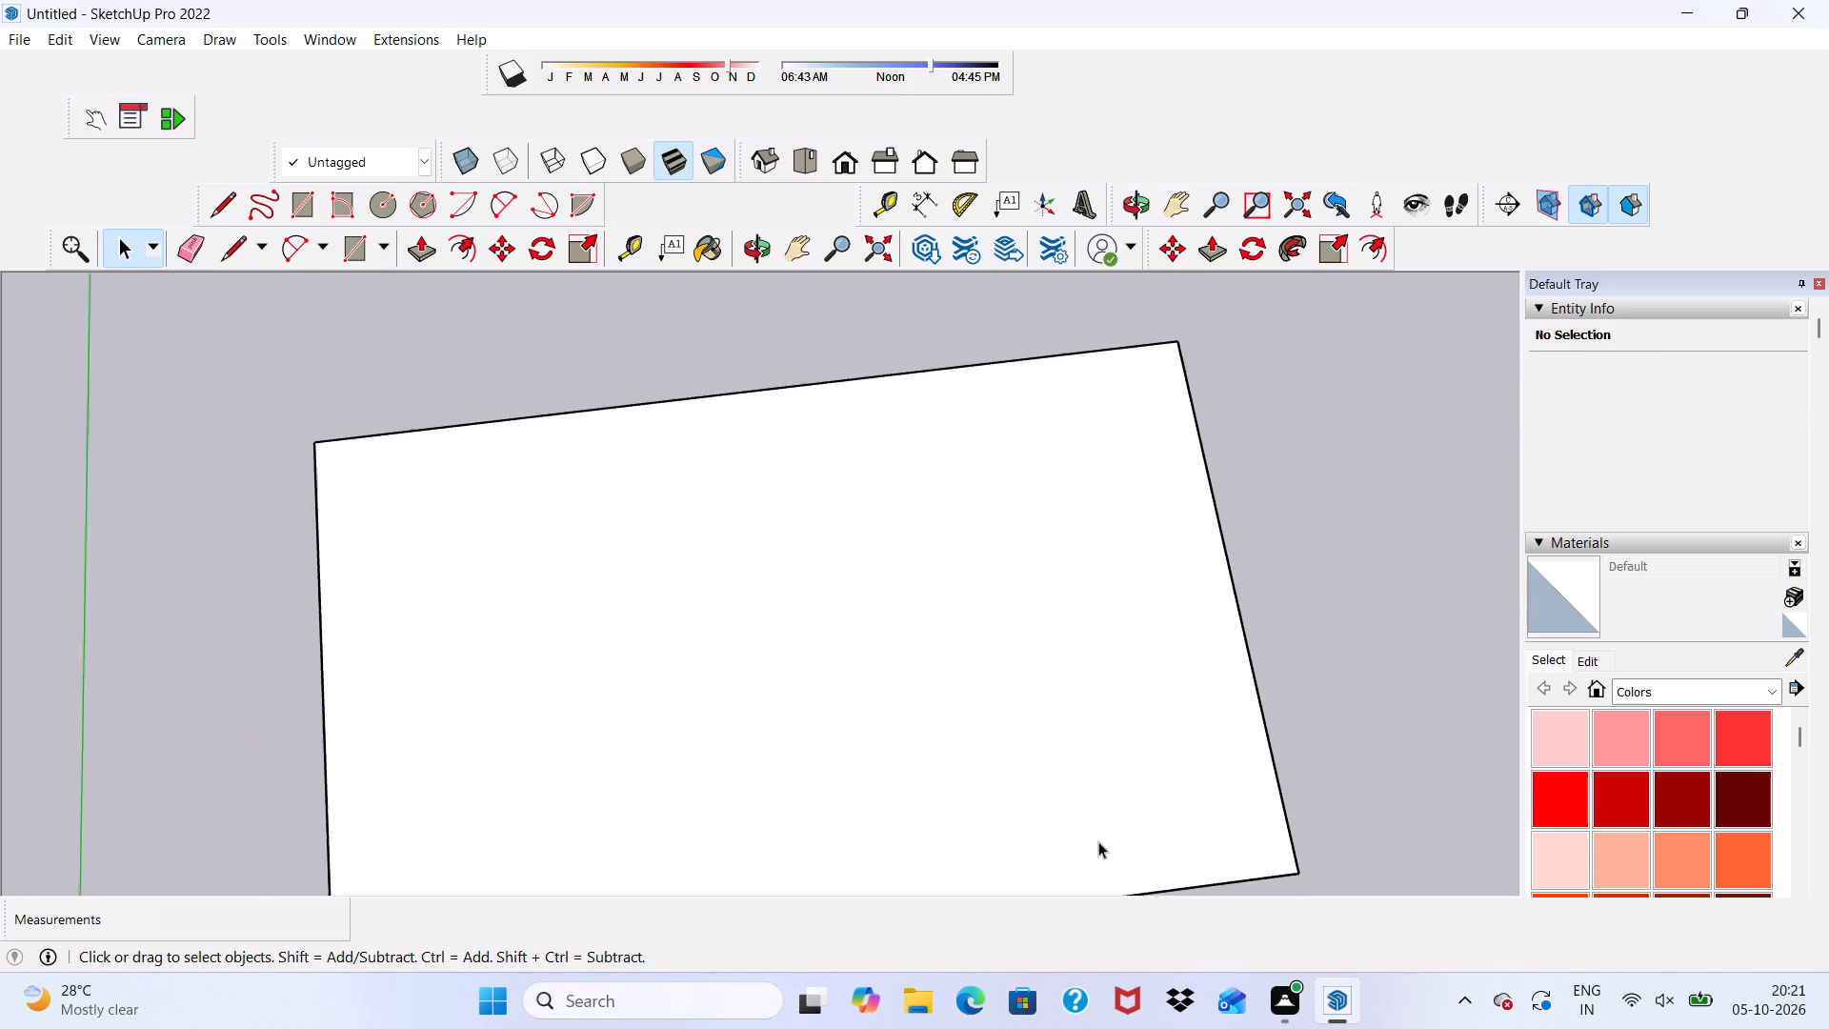
scroll(1098, 841, "up", 1)
scroll(1098, 841, "down", 1)
middle_click_drag(954, 882, 991, 669)
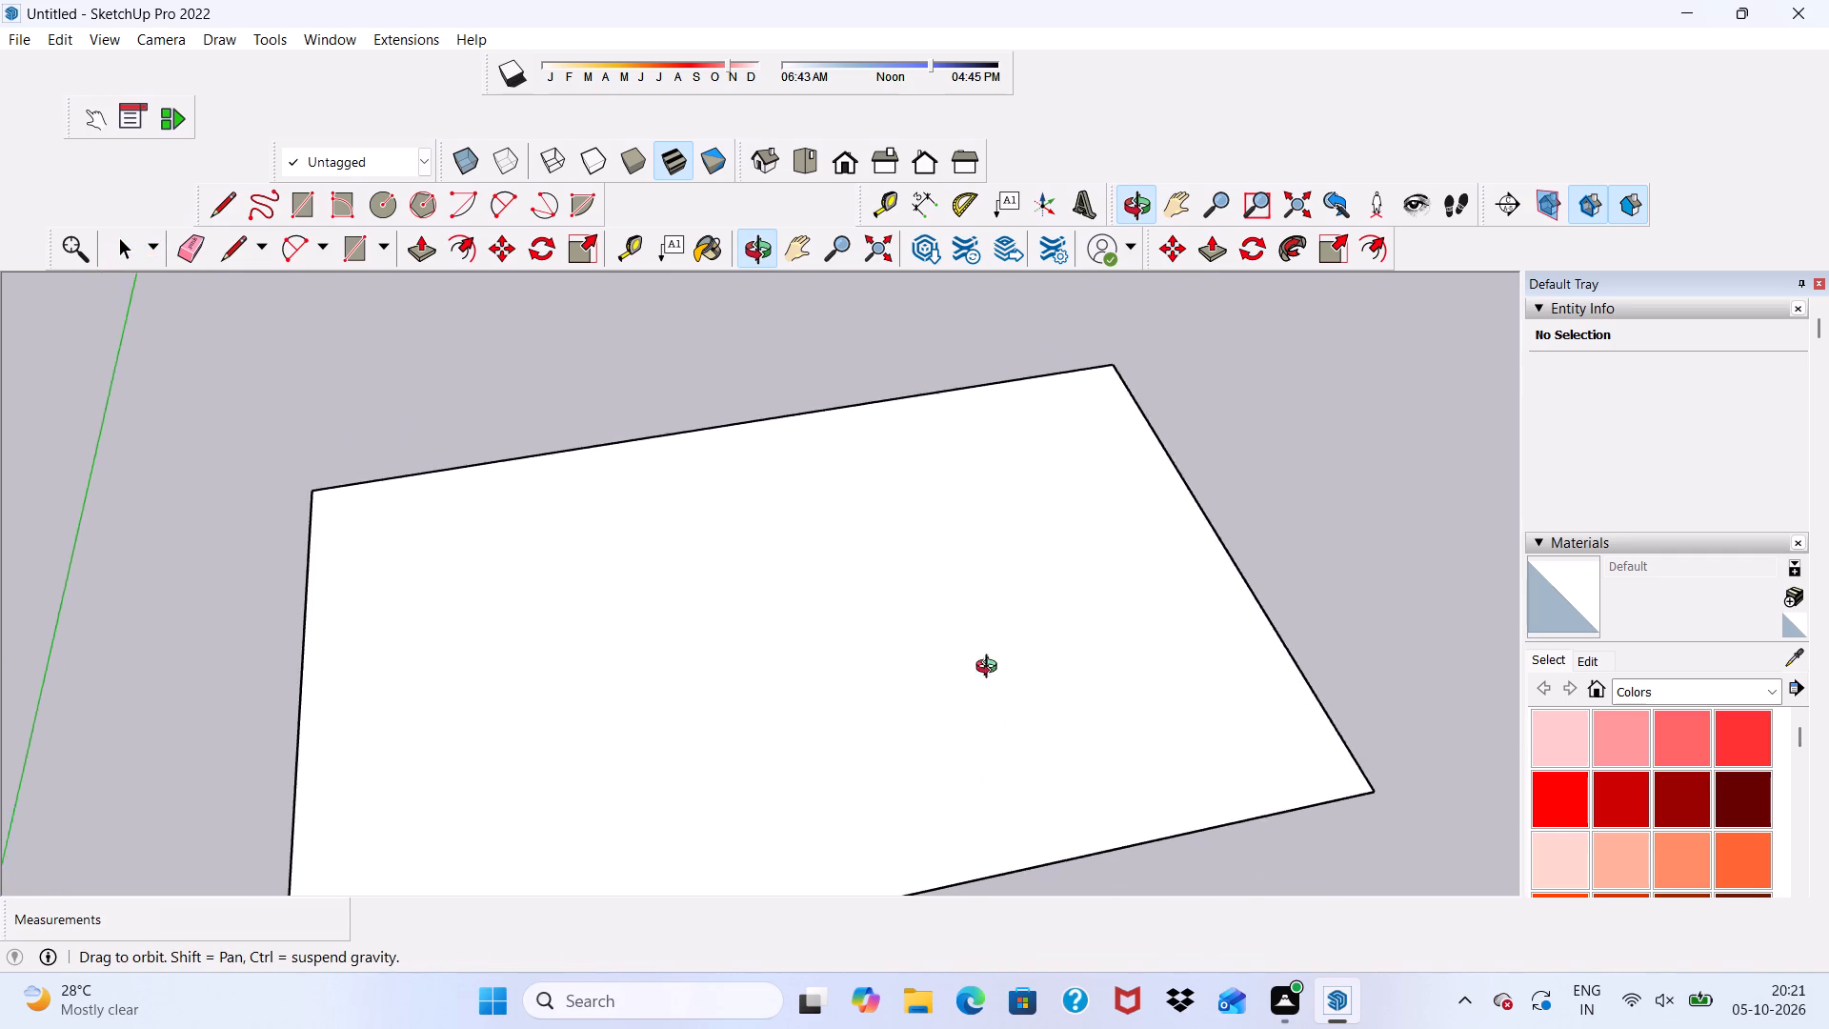
middle_click_drag(991, 669, 942, 700)
scroll(663, 594, "down", 1)
scroll(663, 594, "up", 1)
scroll(663, 594, "down", 2)
scroll(663, 594, "up", 1)
scroll(662, 593, "down", 1)
scroll(696, 490, "up", 1)
scroll(699, 495, "down", 4)
middle_click_drag(769, 609, 757, 681)
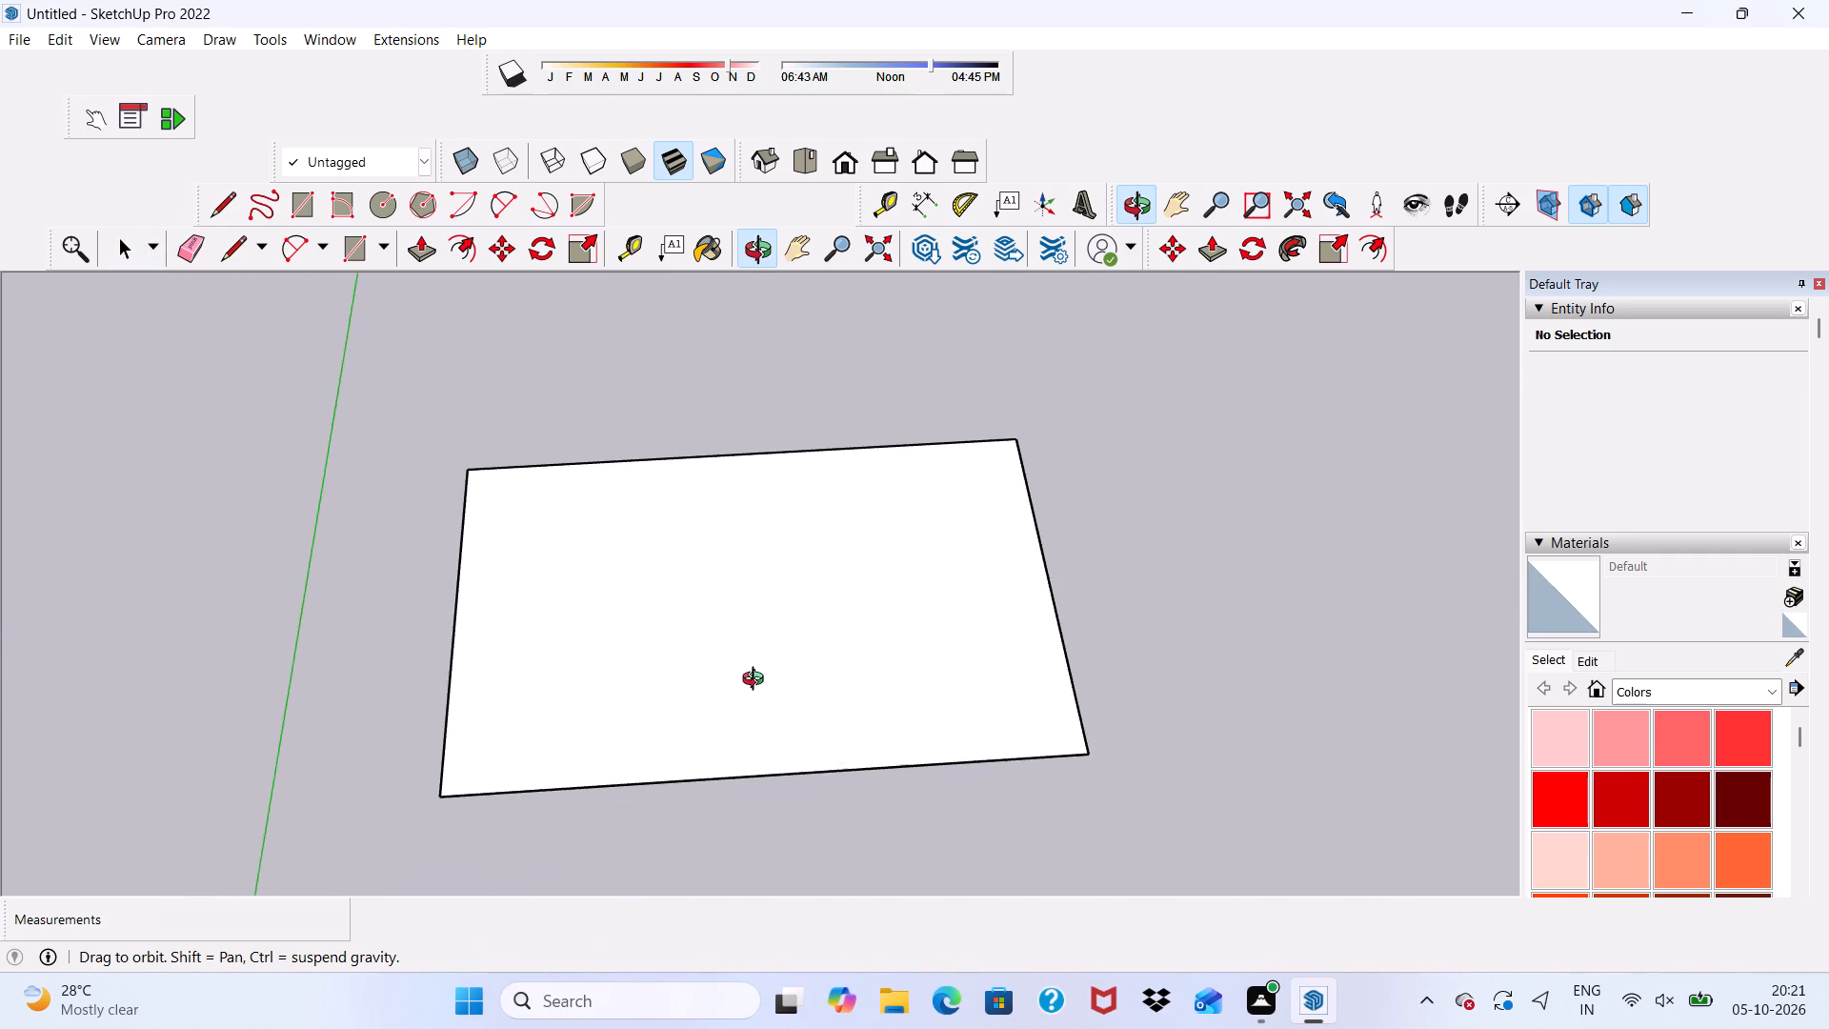
middle_click_drag(757, 681, 737, 600)
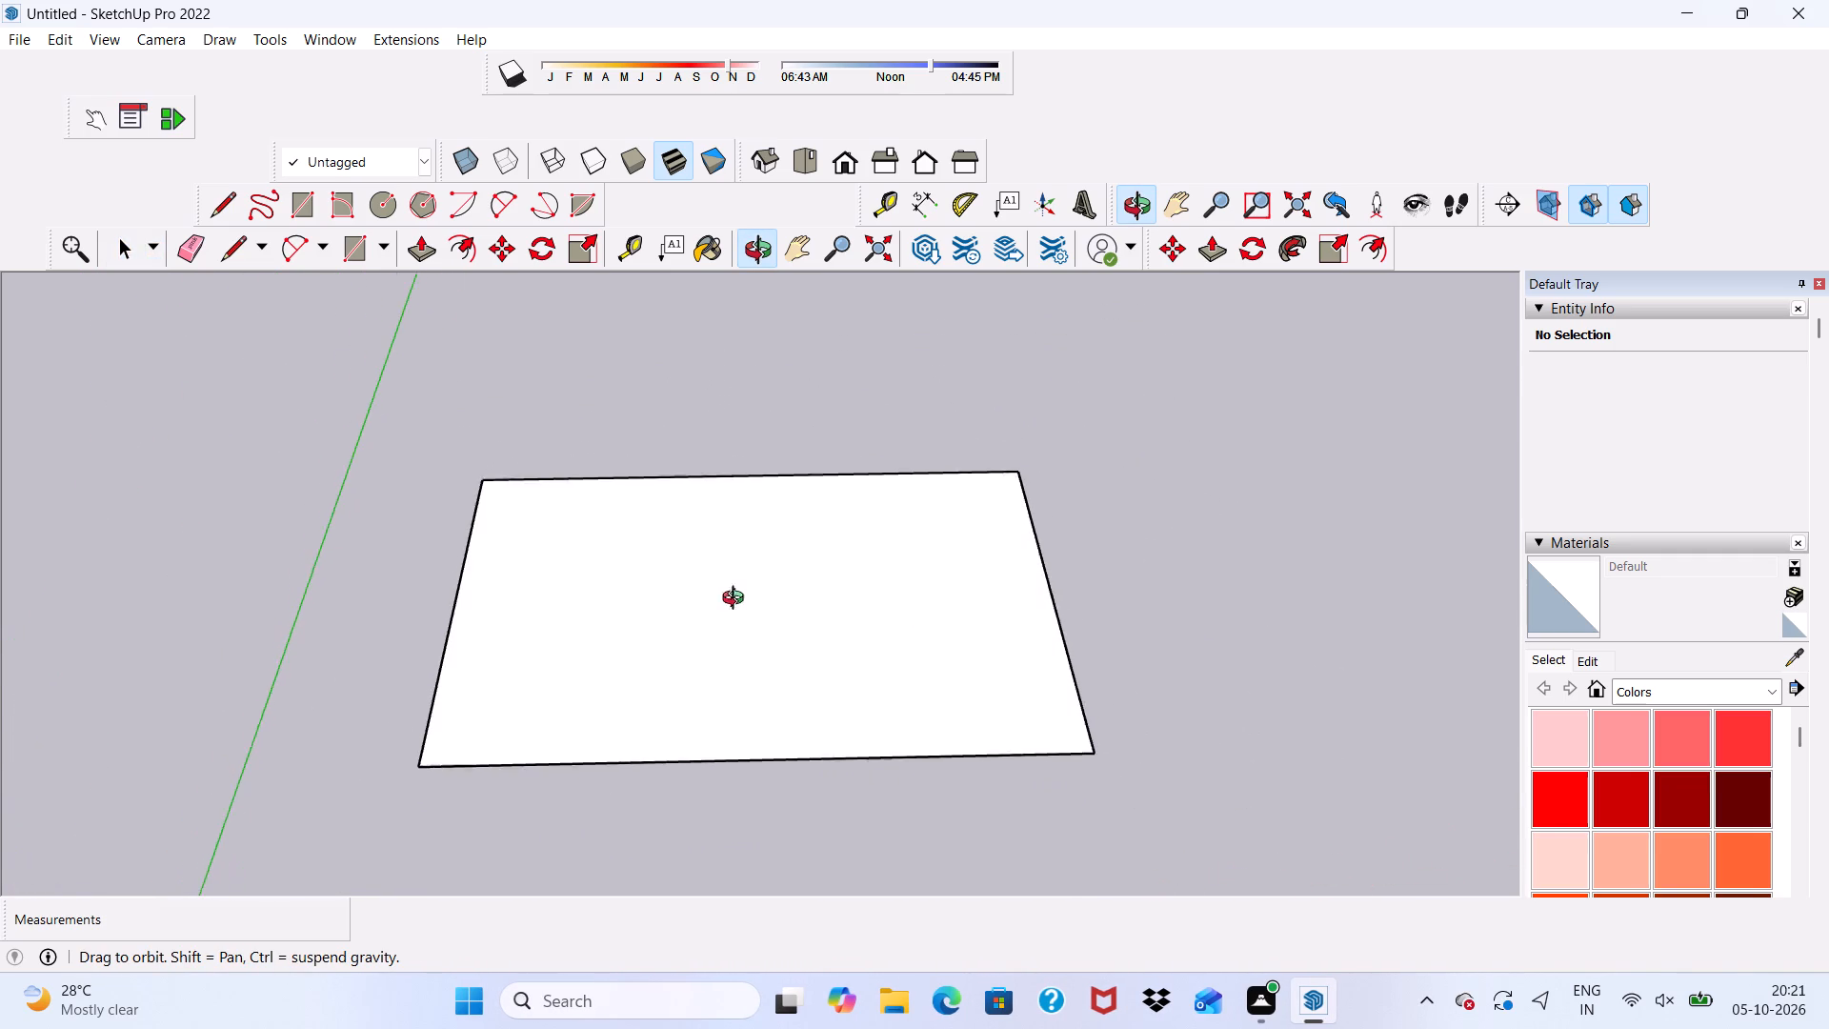
Offset the outline of the 50' by 30' rectangle inward by 9" to form a border.
middle_click_drag(737, 600, 735, 601)
scroll(830, 682, "up", 3)
scroll(661, 742, "down", 3)
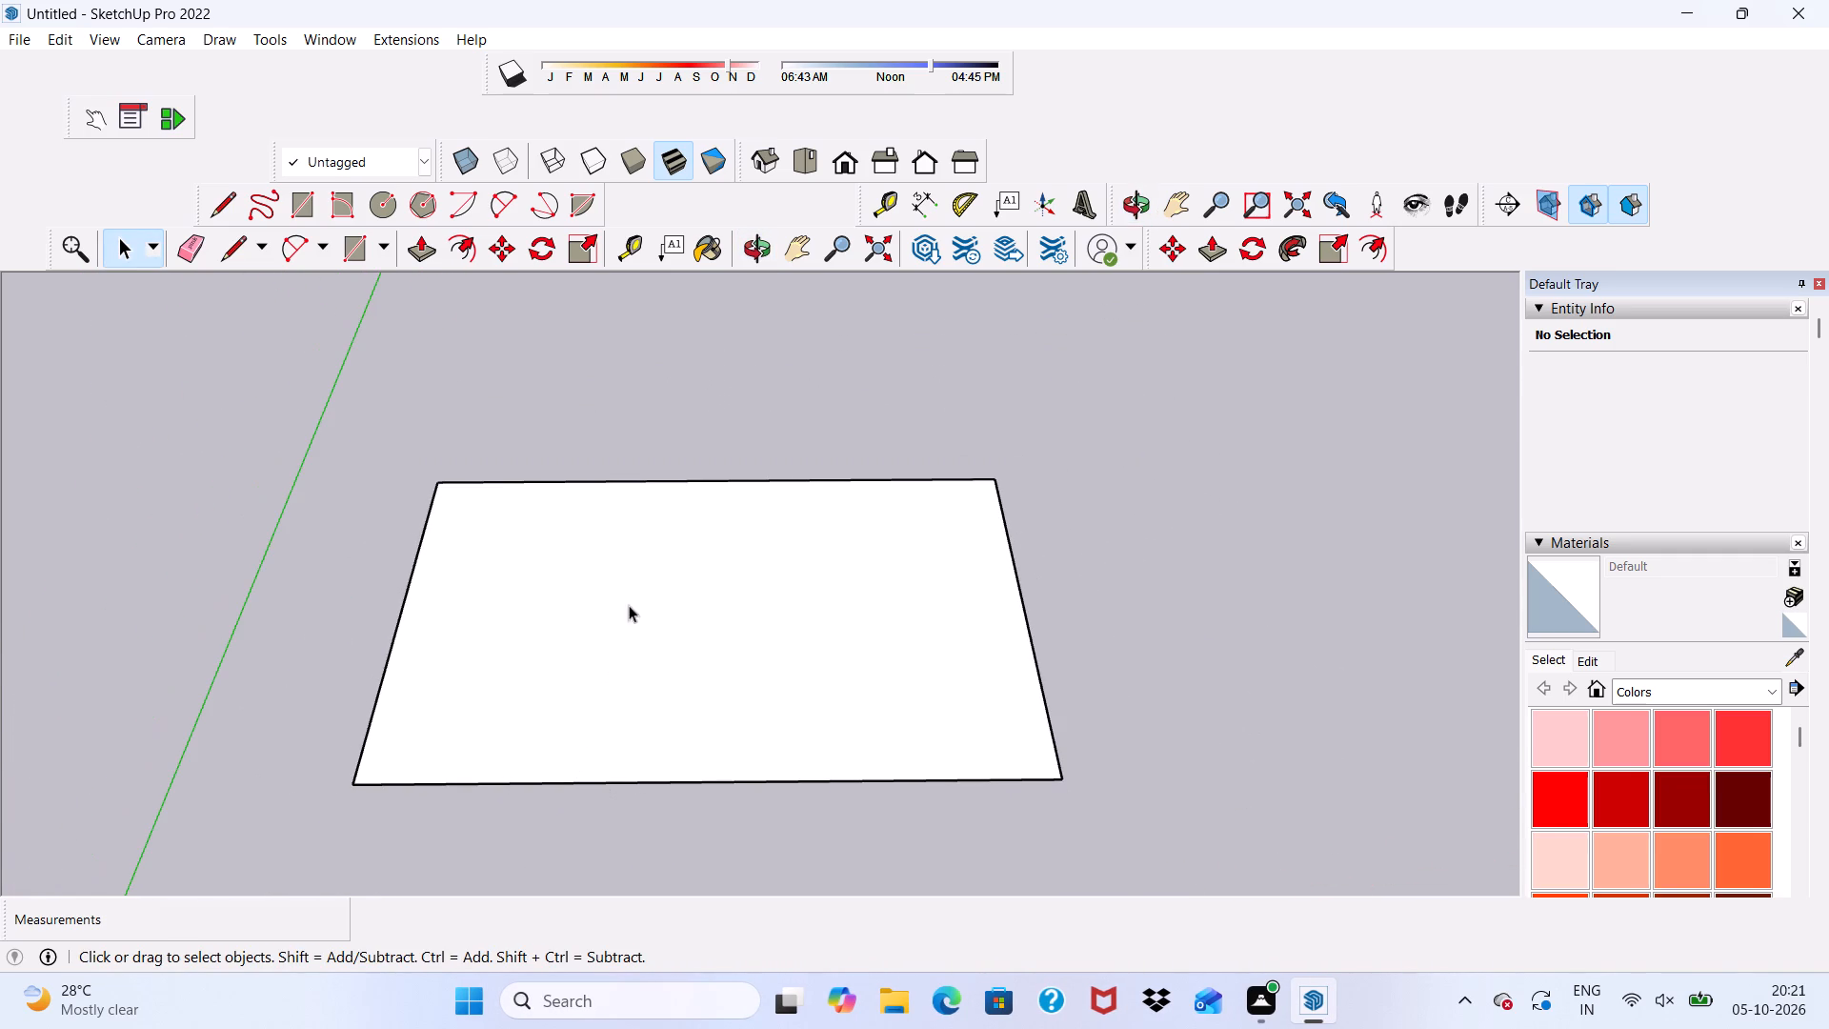
scroll(705, 502, "down", 4)
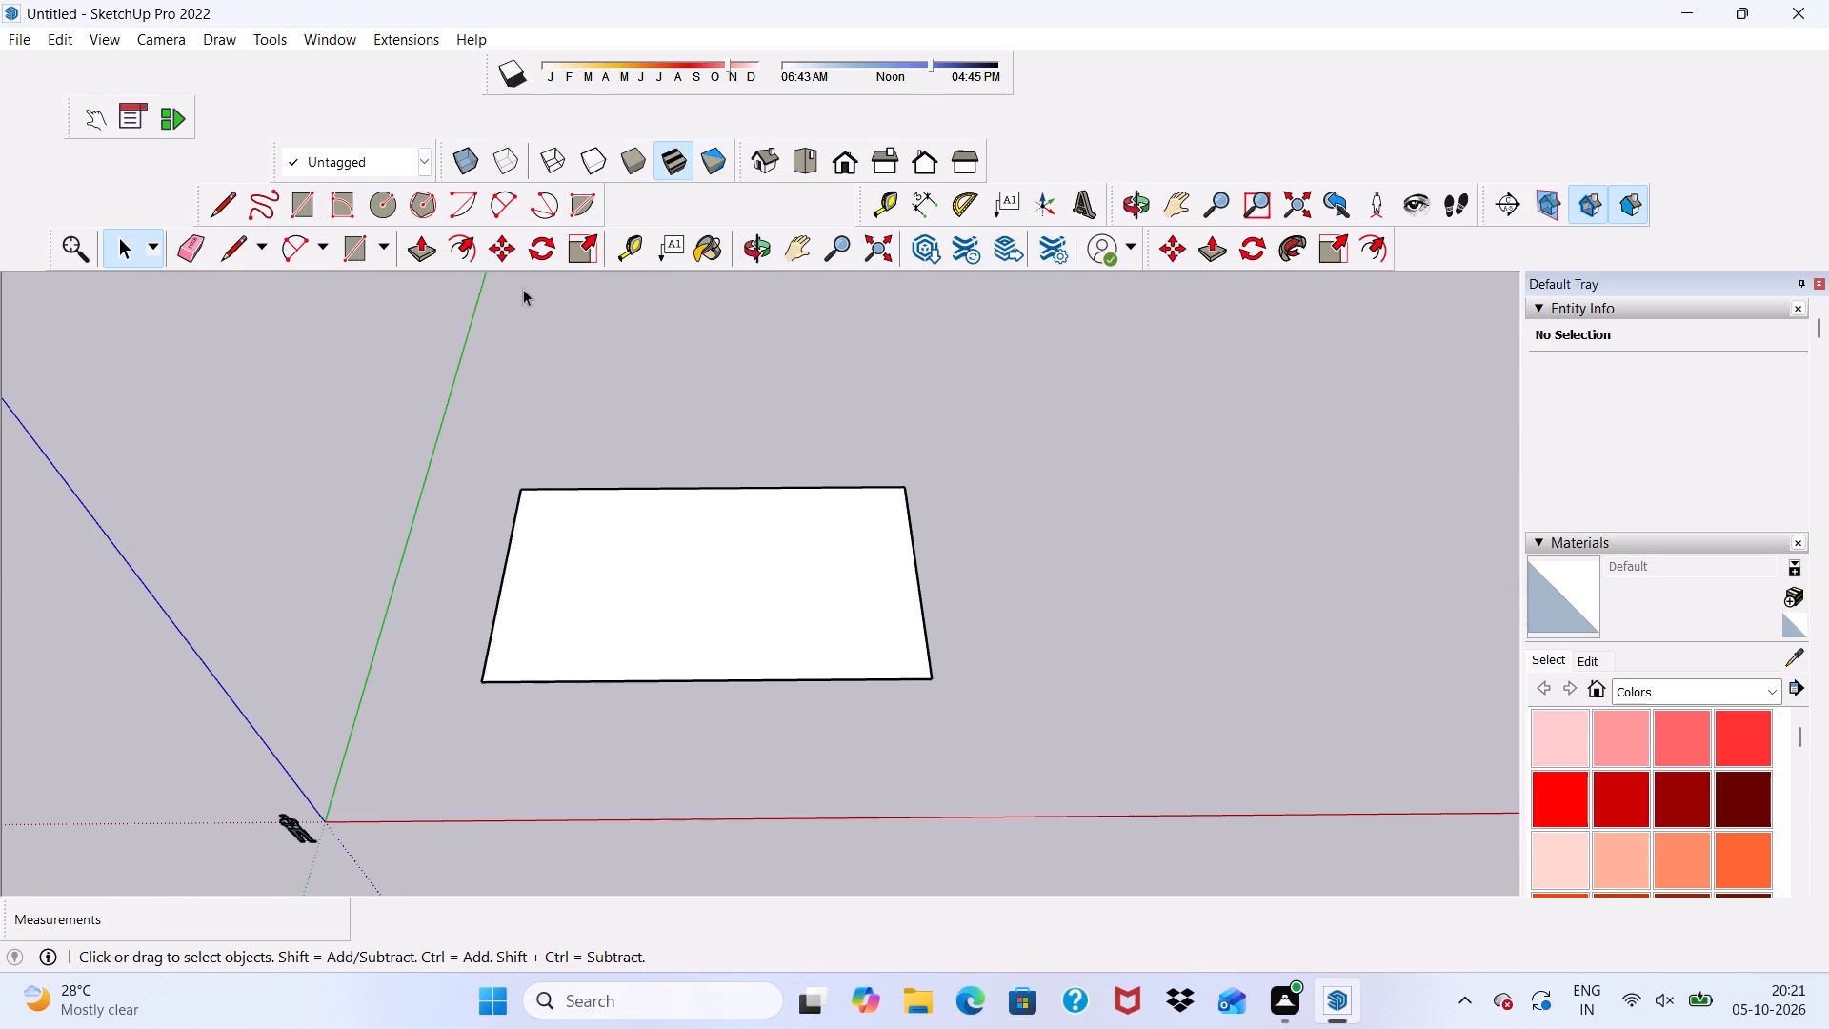
scroll(510, 252, "up", 4)
left_click(472, 242)
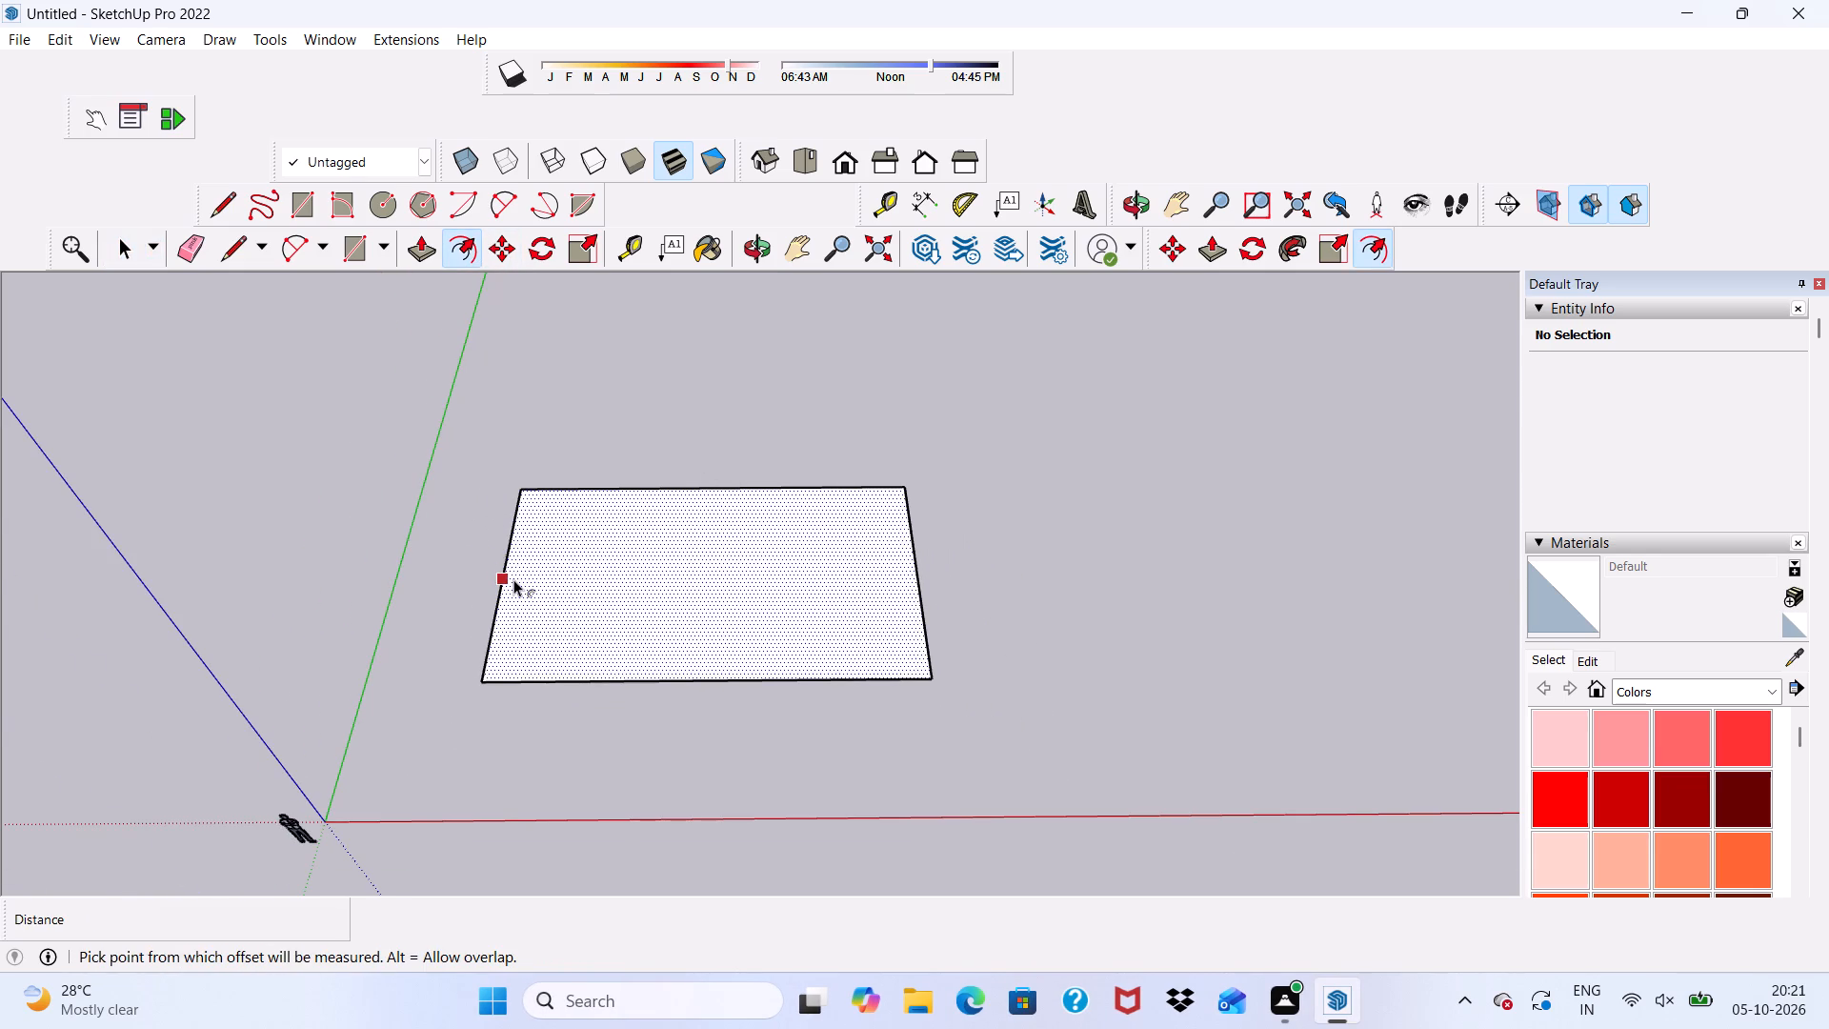
scroll(513, 579, "up", 3)
left_click(513, 578)
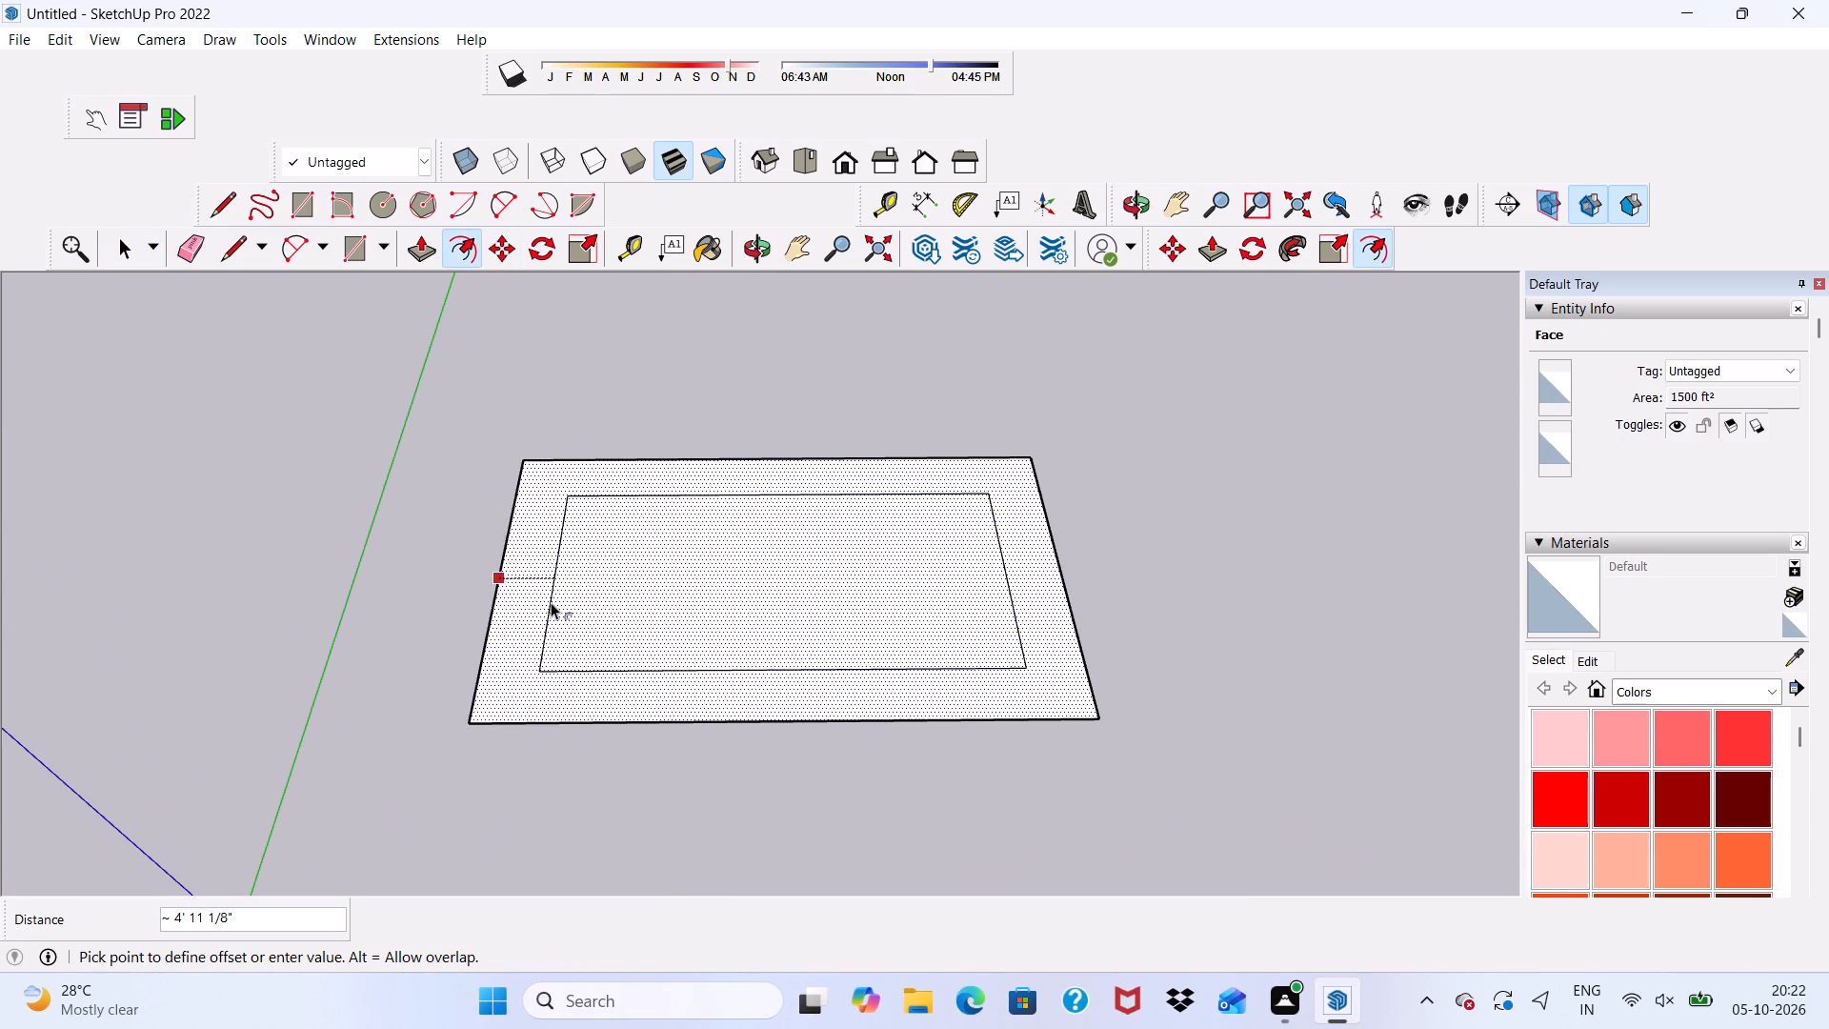
key("9")
key("shift+quotedbl")
key("Return")
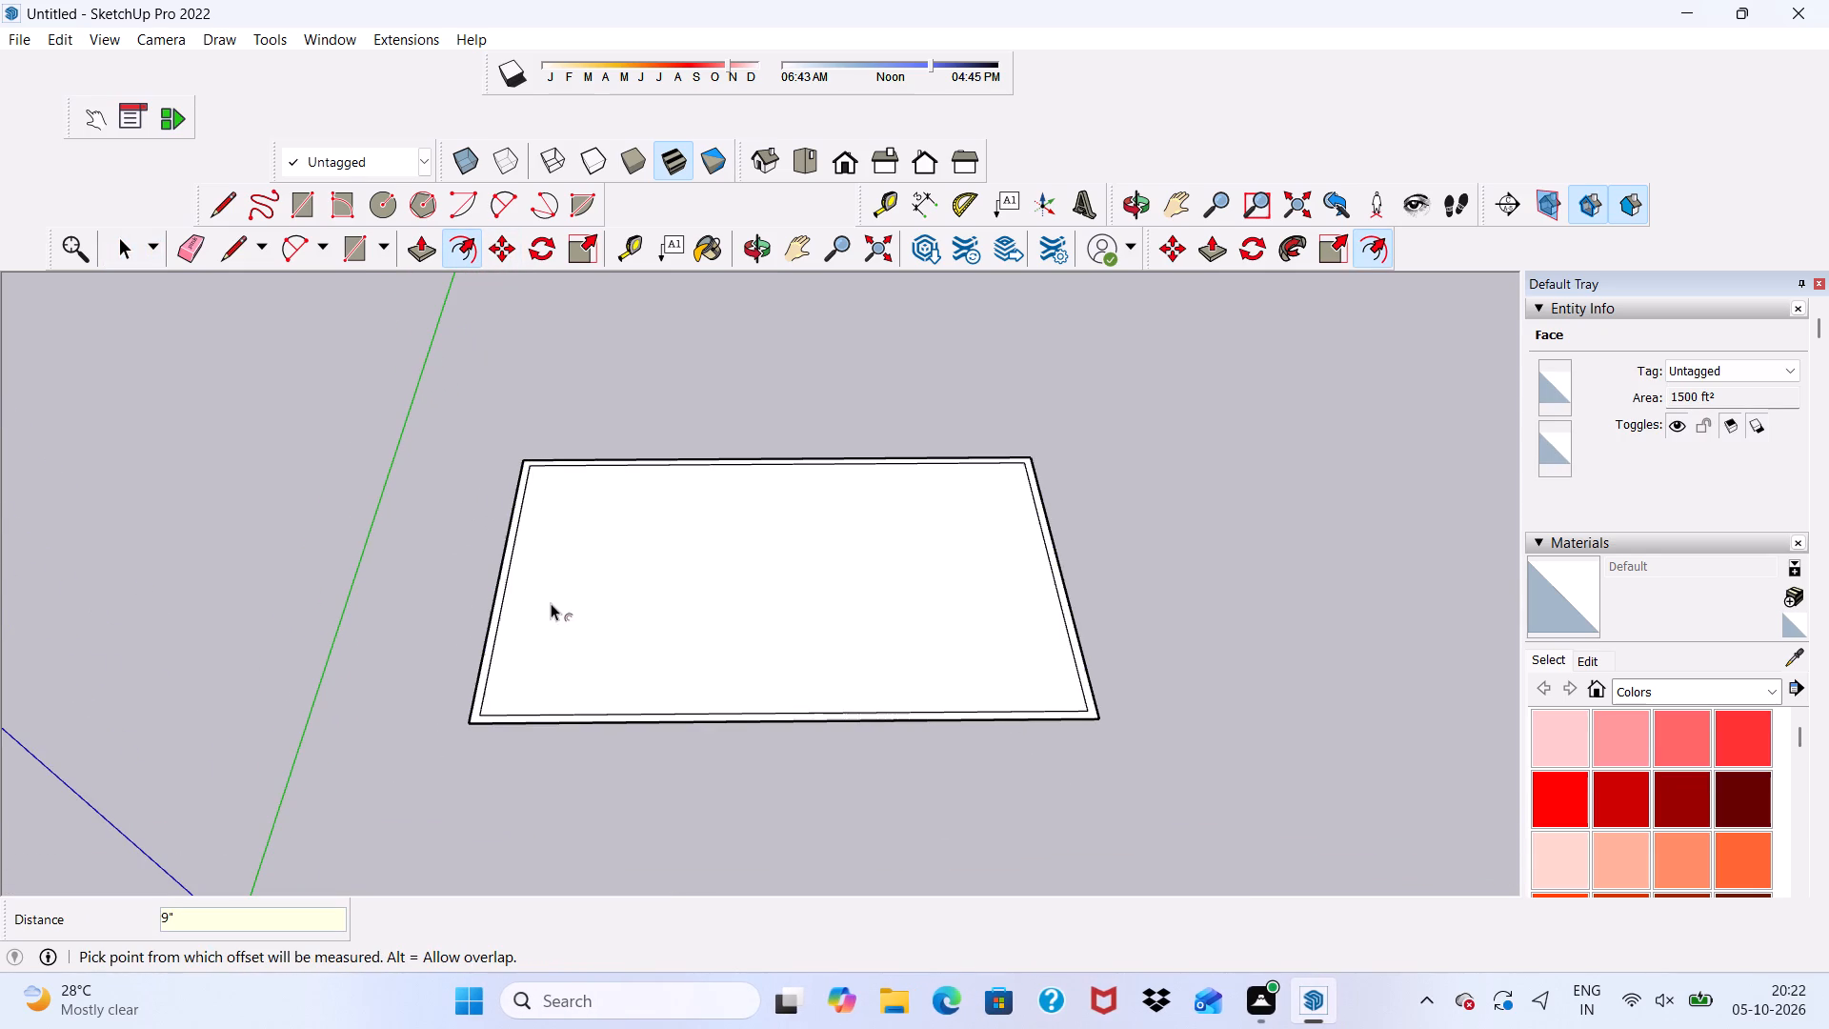
scroll(977, 616, "up", 4)
scroll(727, 368, "up", 3)
scroll(724, 368, "down", 4)
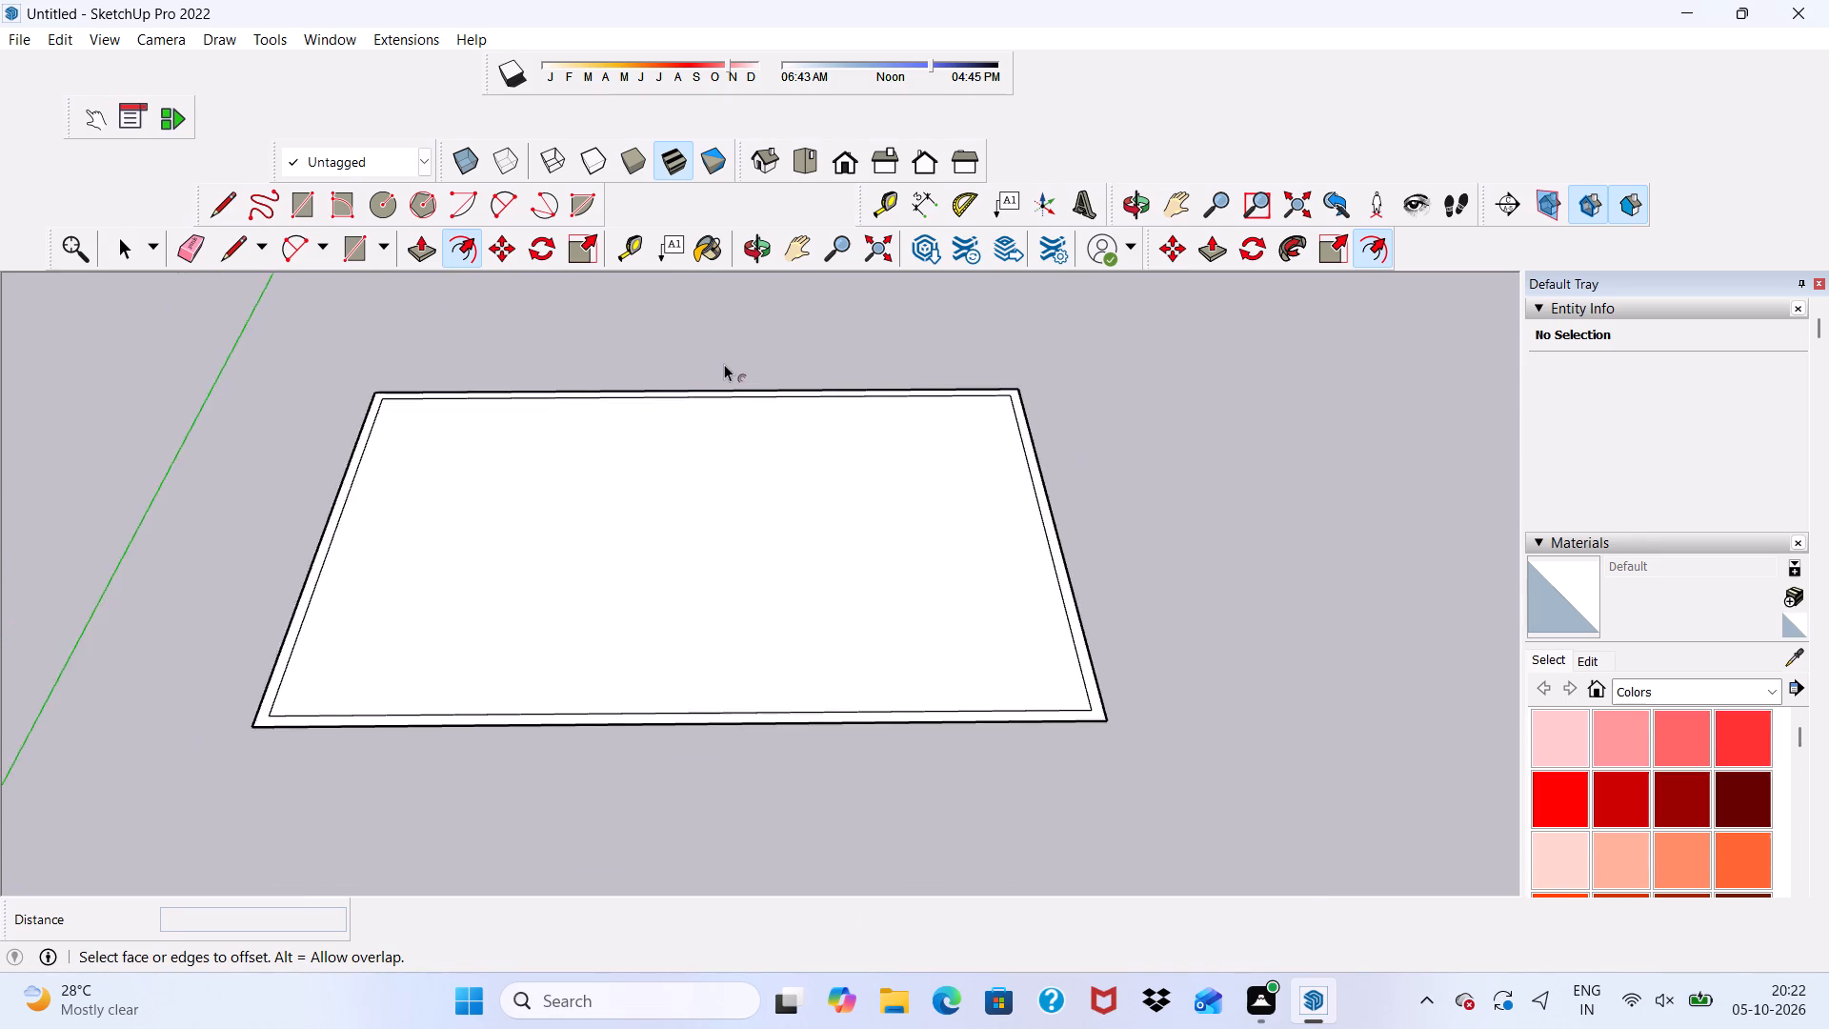
scroll(724, 364, "down", 4)
middle_click_drag(724, 359, 729, 437)
key("space")
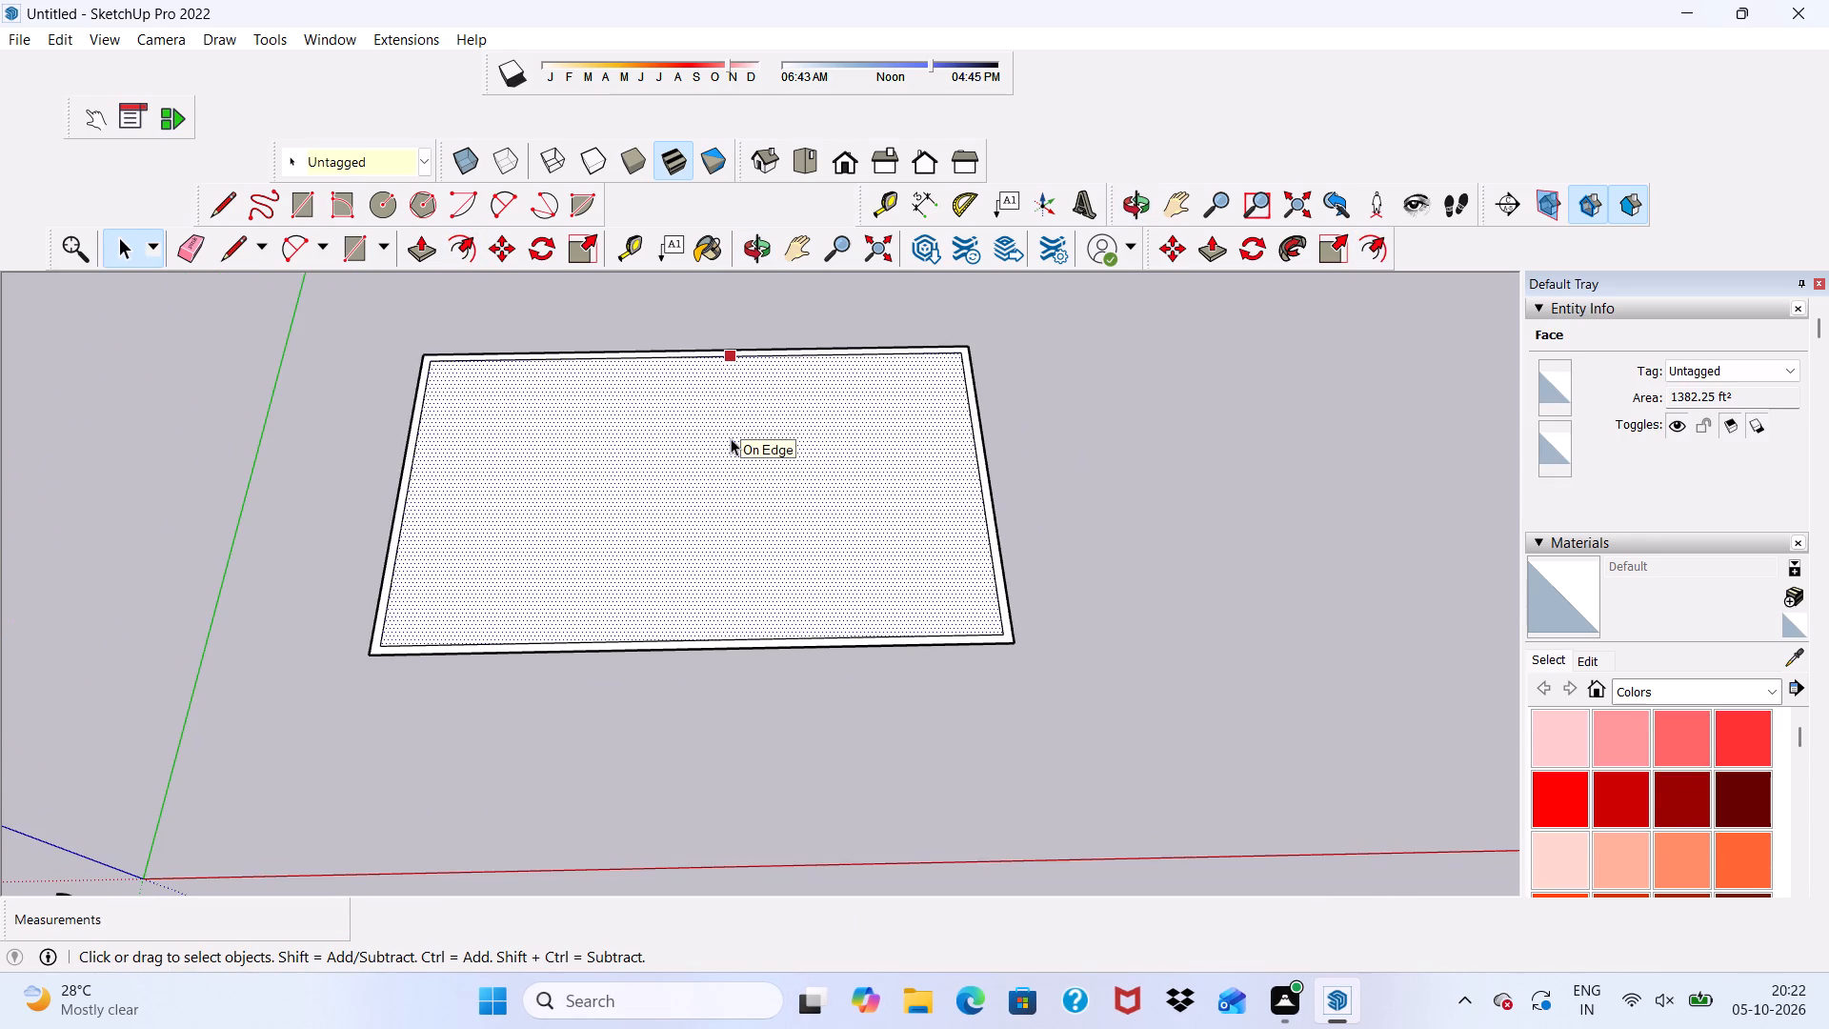
left_click(357, 474)
Draw a rectangular strip about 9 5/8" by 48' 6" across the inner face, starting at the midpoint of the inner edge nearest the green axis.
left_click(358, 253)
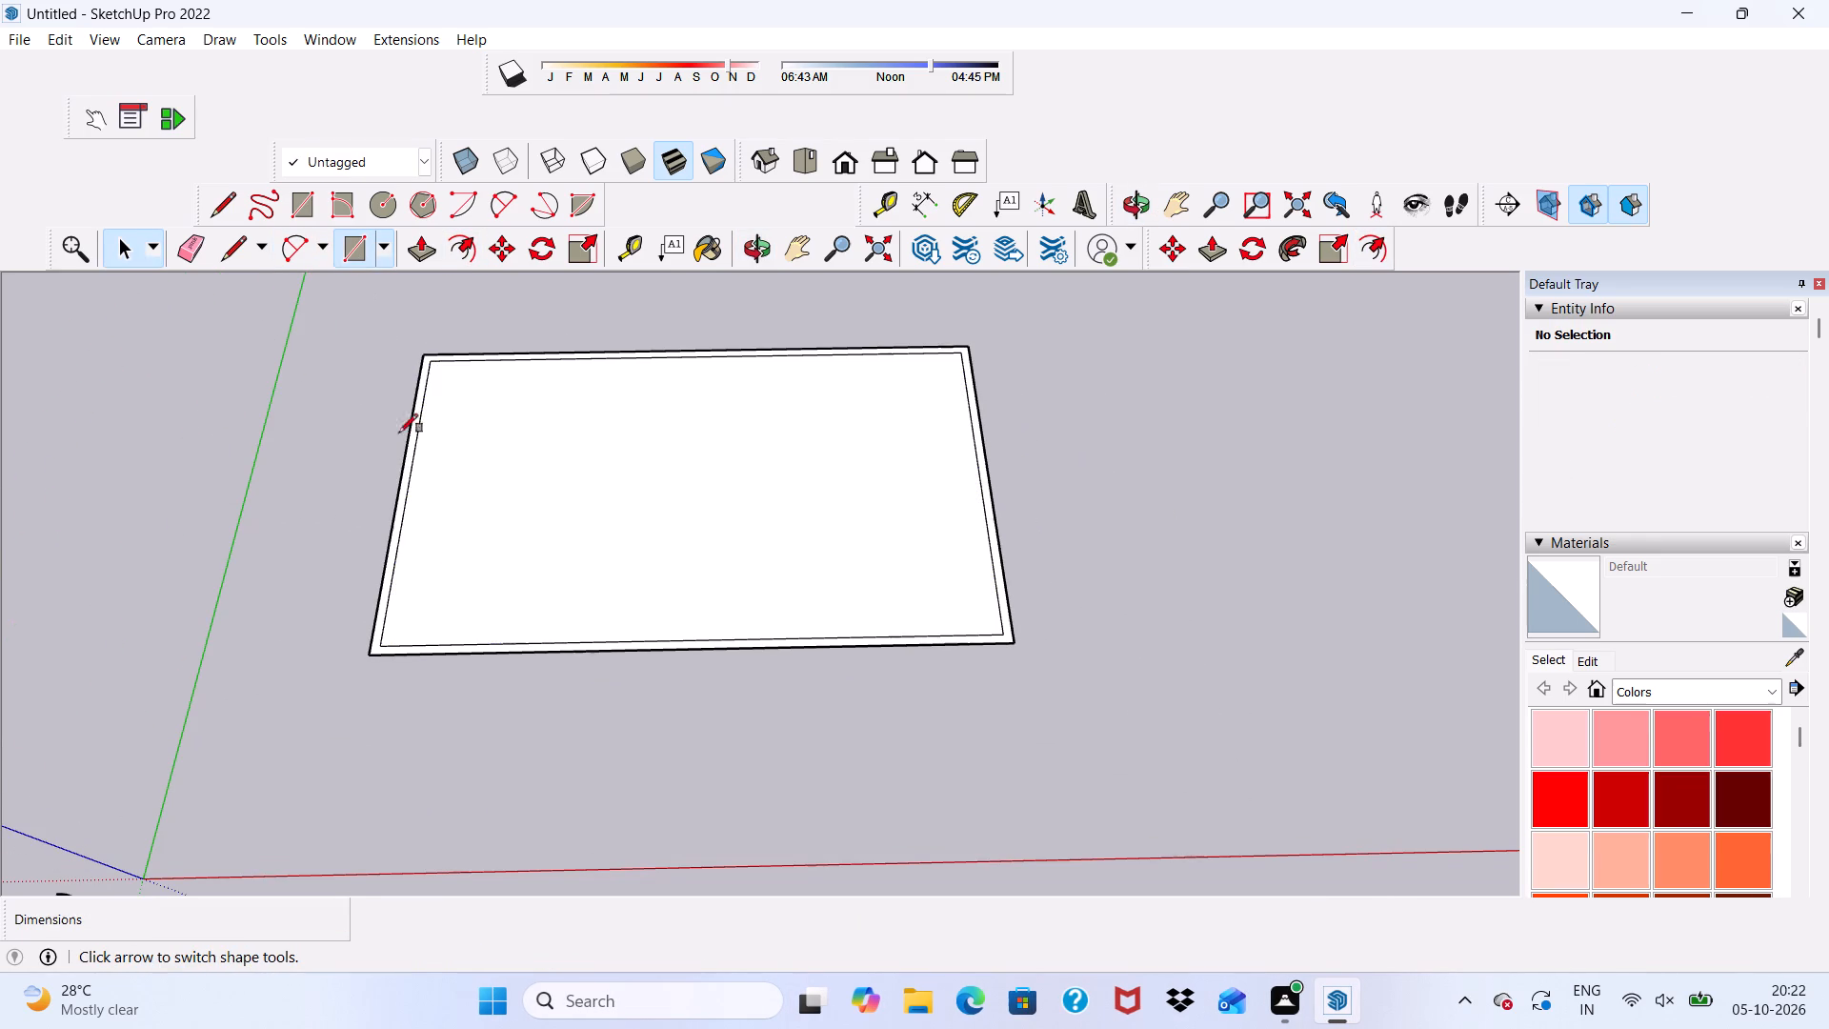
scroll(415, 569, "up", 2)
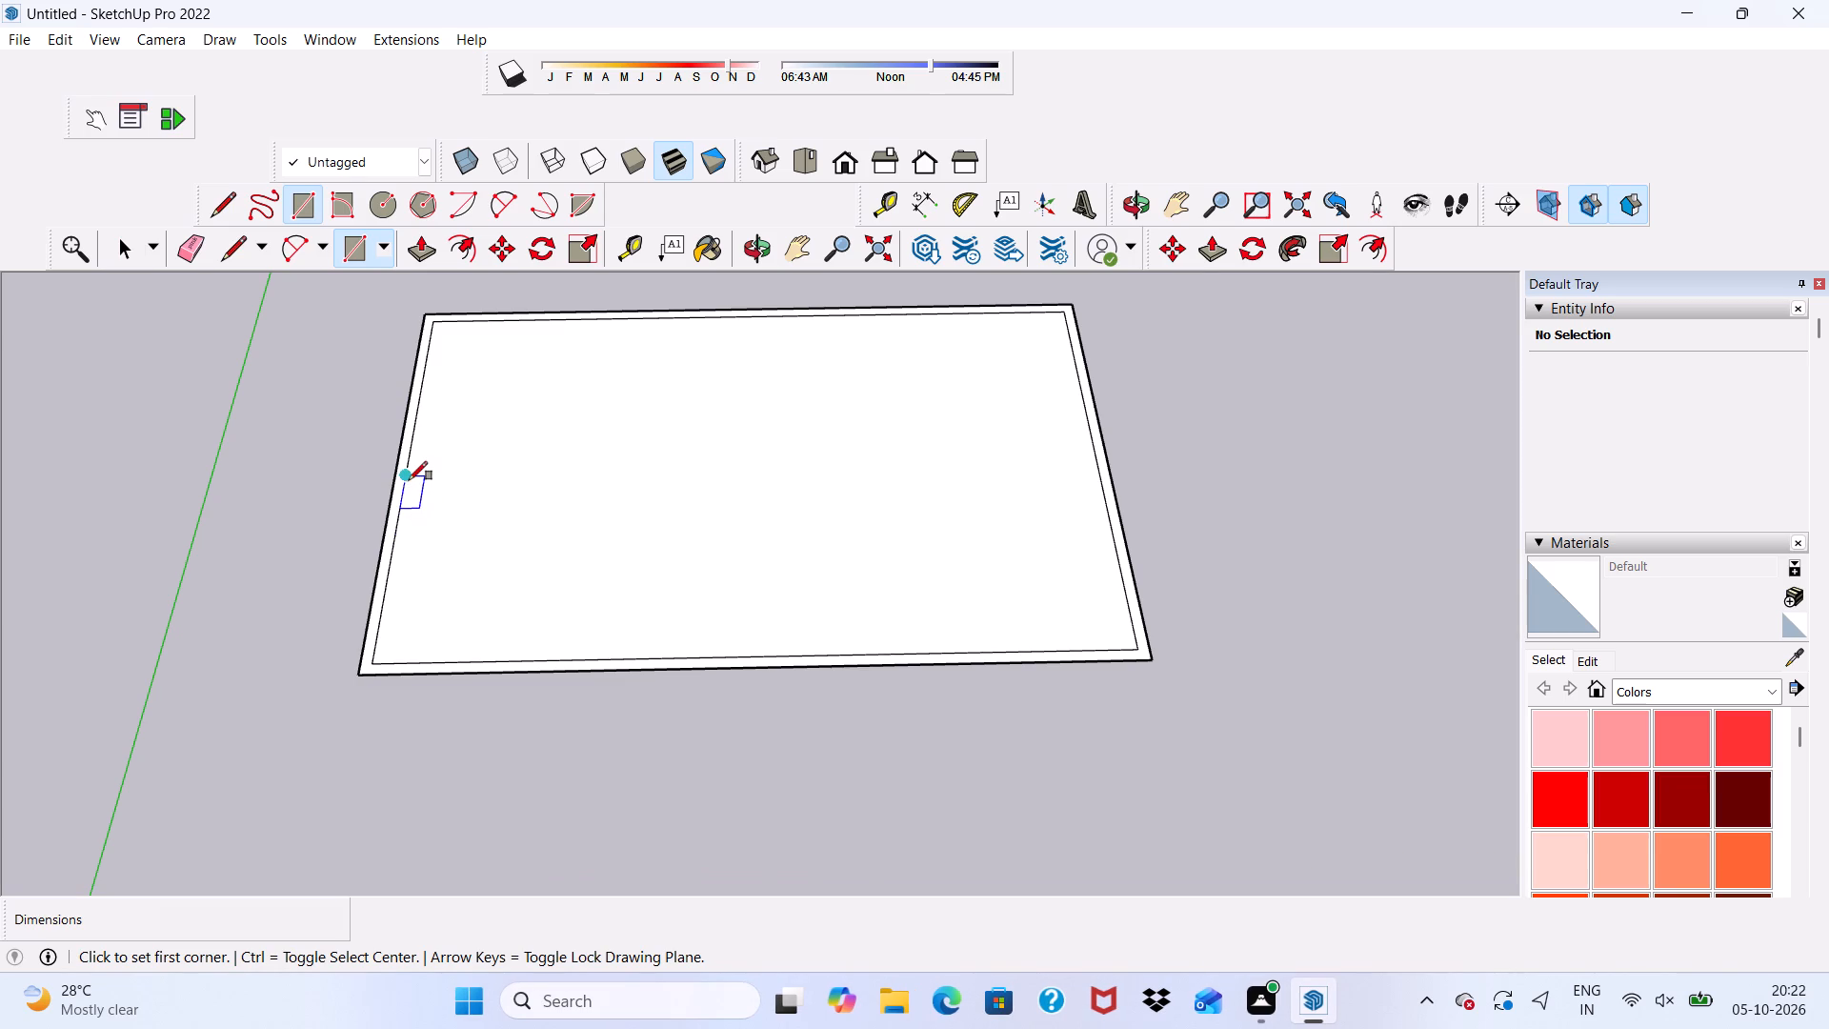
left_click(409, 480)
scroll(416, 494, "down", 1)
scroll(426, 502, "up", 1)
scroll(444, 515, "down", 7)
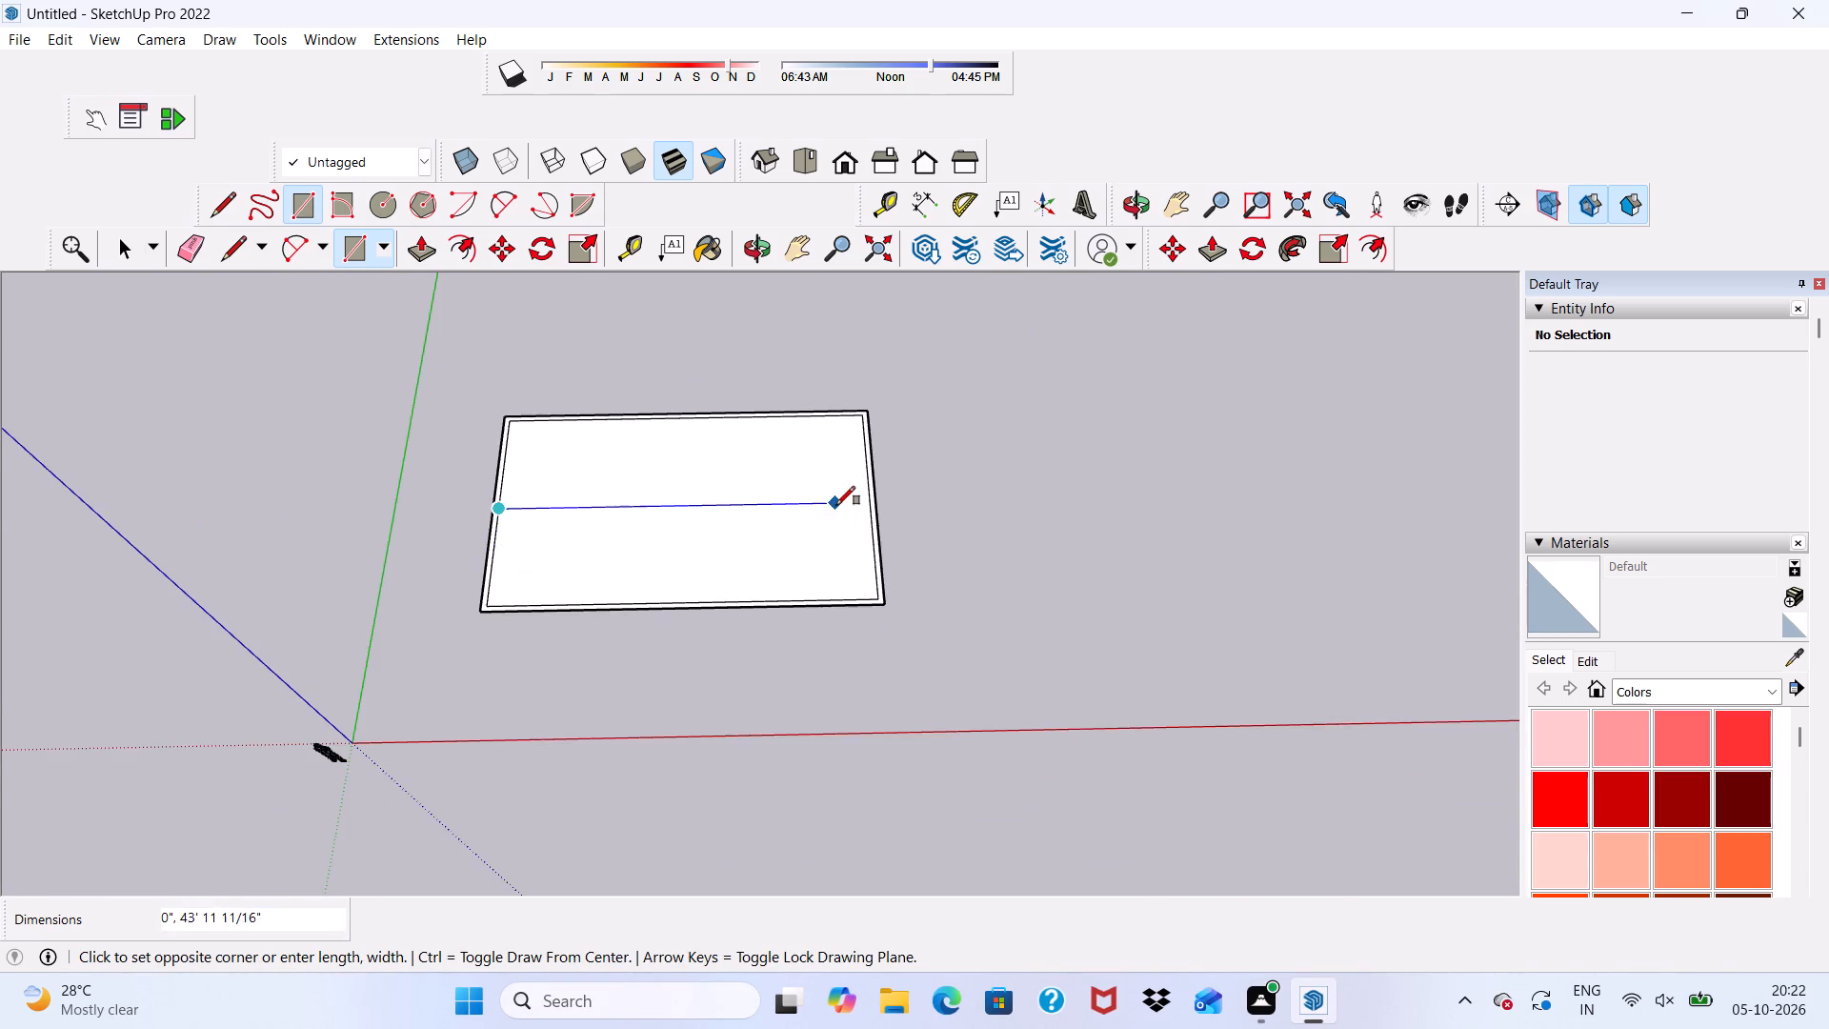
scroll(836, 505, "up", 8)
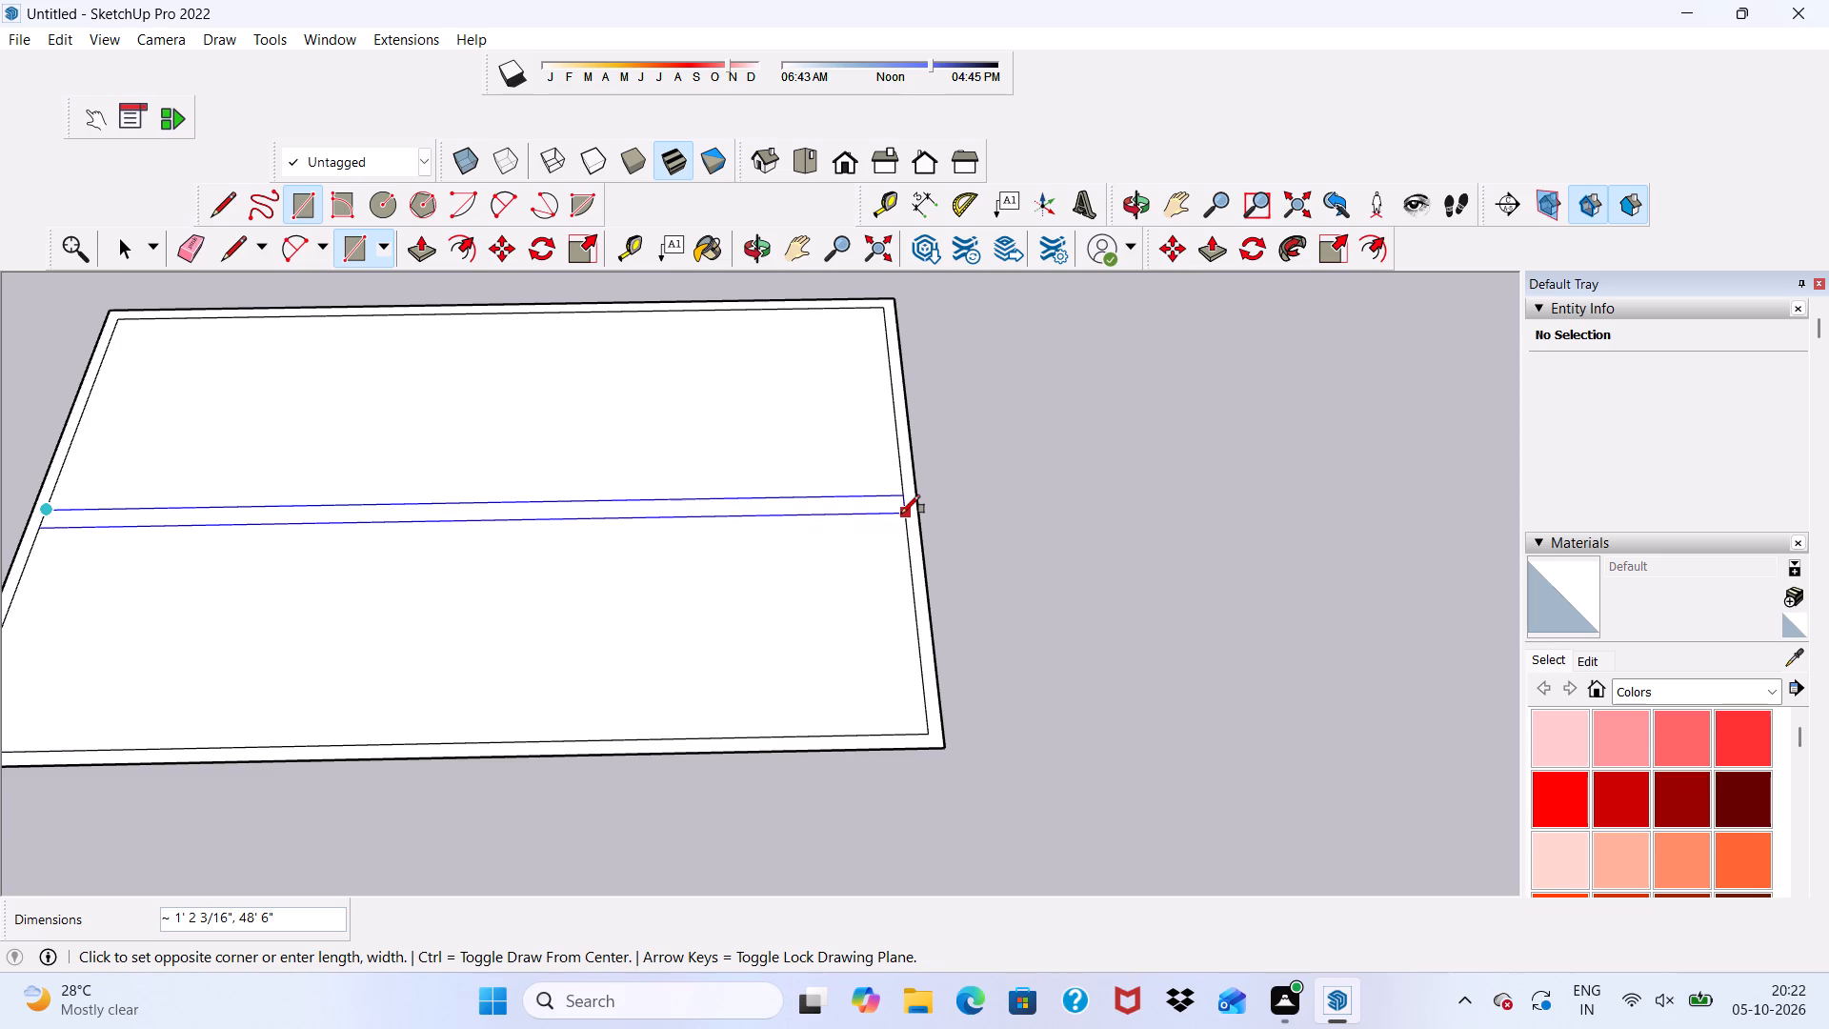
left_click(900, 509)
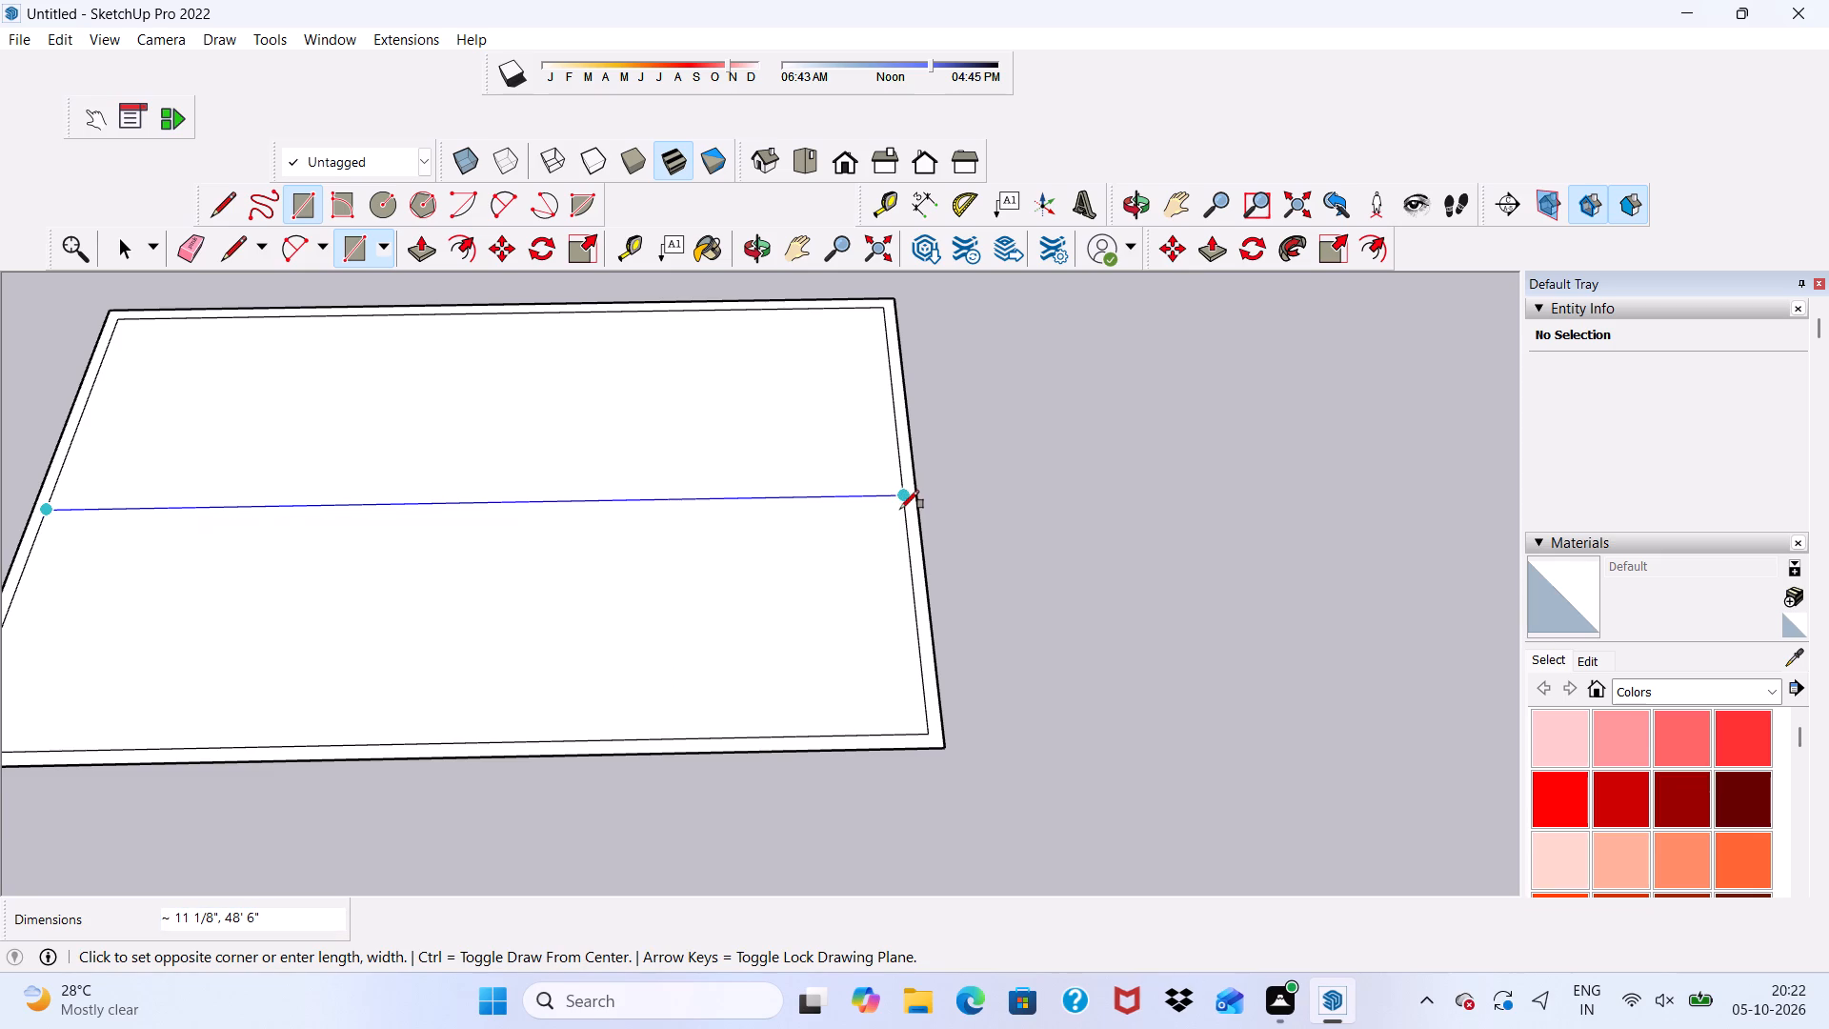
scroll(897, 516, "up", 8)
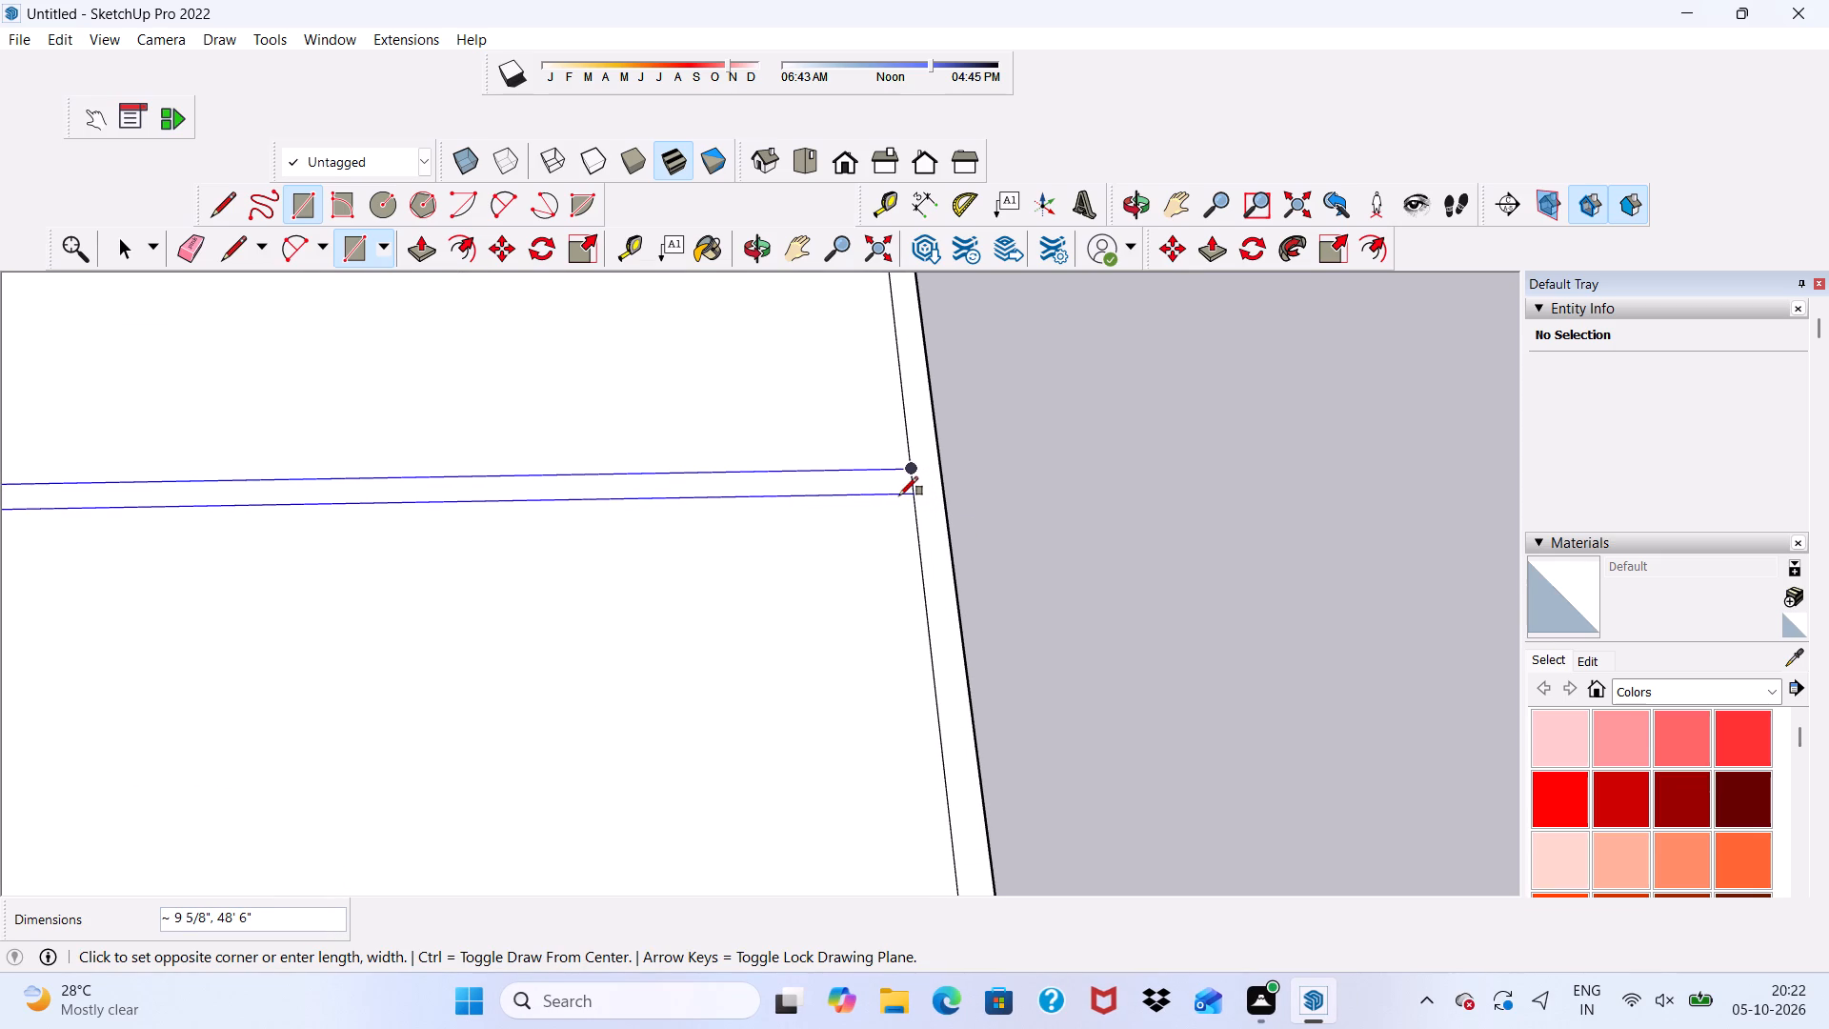
left_click(899, 491)
scroll(793, 562, "down", 6)
scroll(681, 613, "up", 1)
scroll(683, 615, "down", 6)
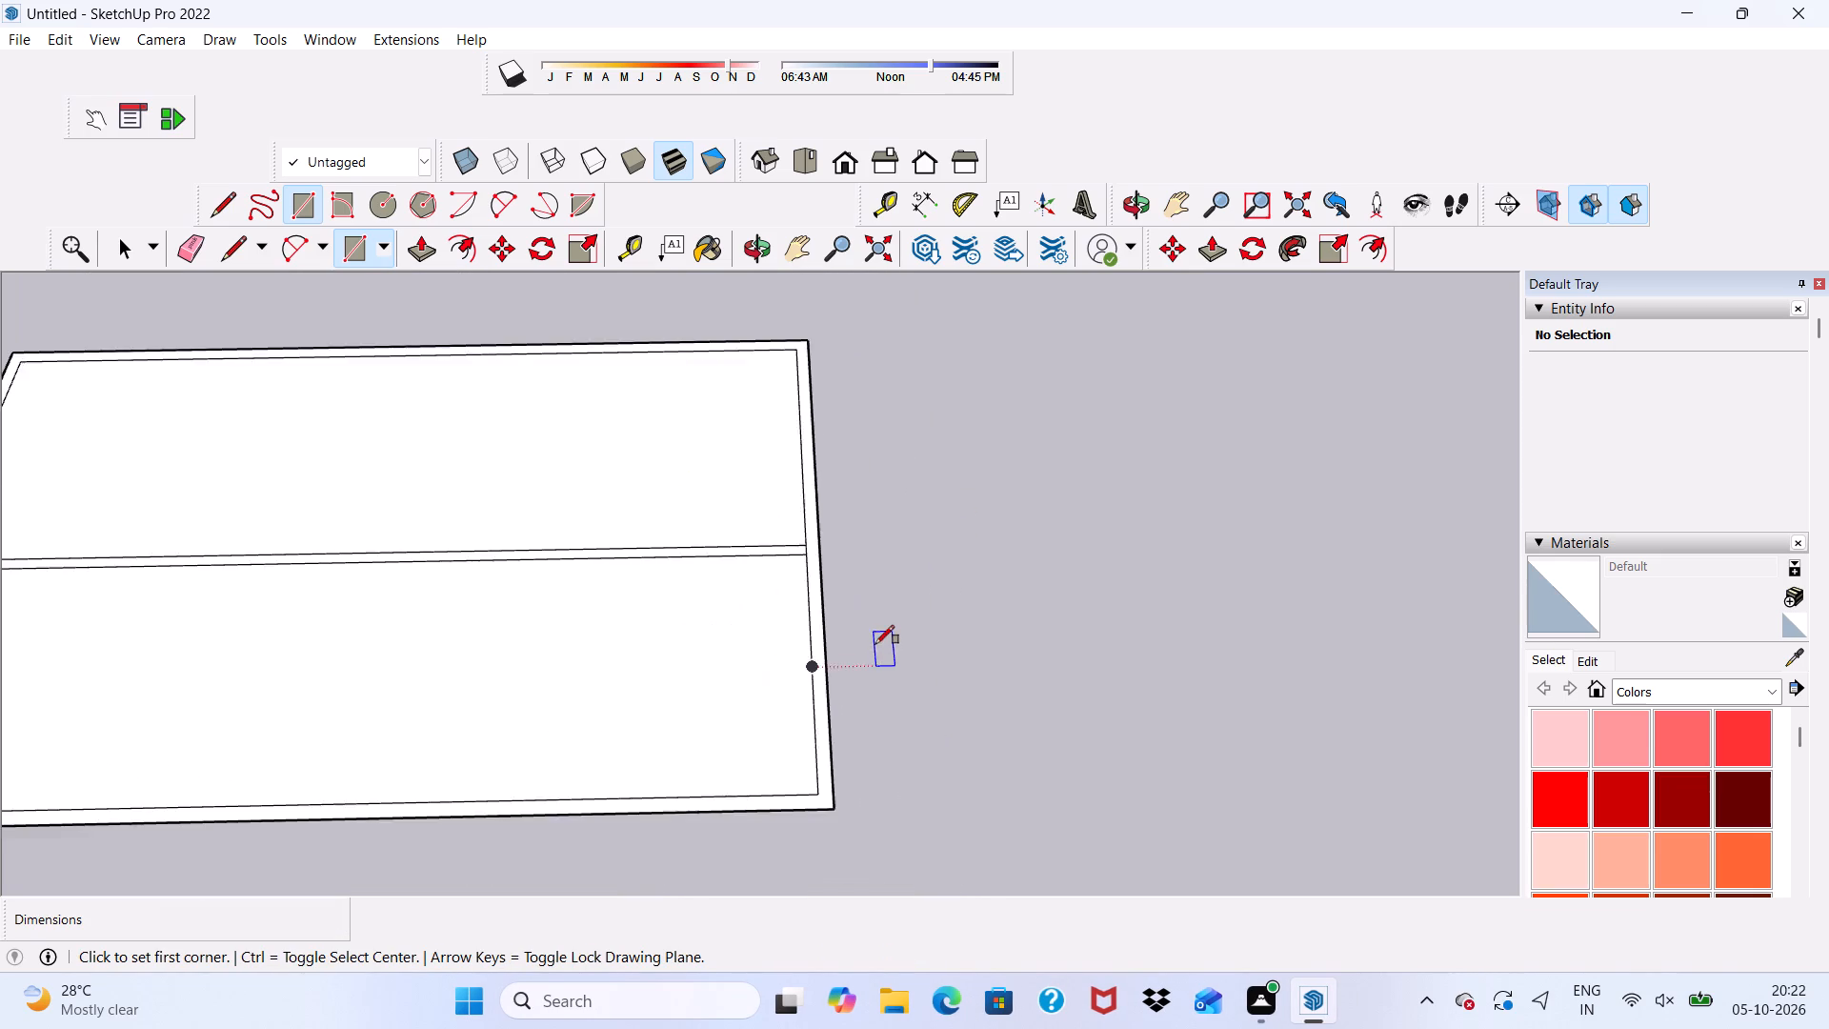
scroll(875, 644, "down", 3)
key("space")
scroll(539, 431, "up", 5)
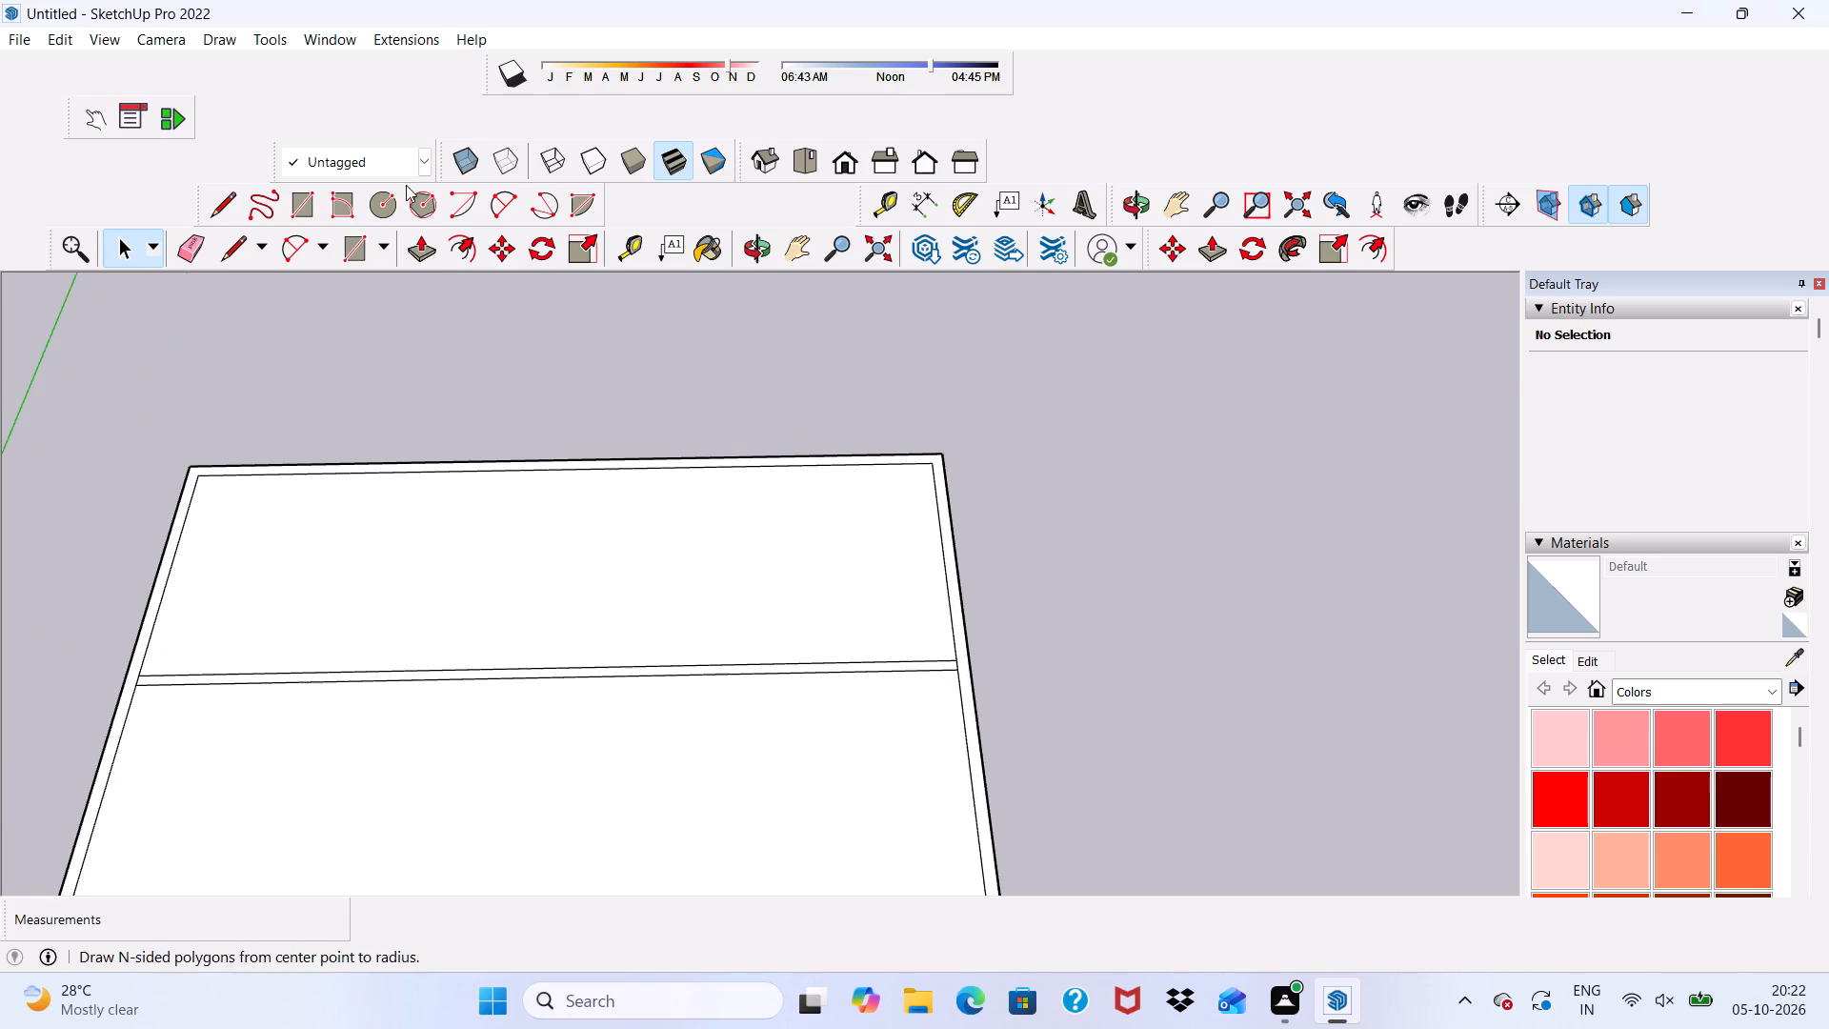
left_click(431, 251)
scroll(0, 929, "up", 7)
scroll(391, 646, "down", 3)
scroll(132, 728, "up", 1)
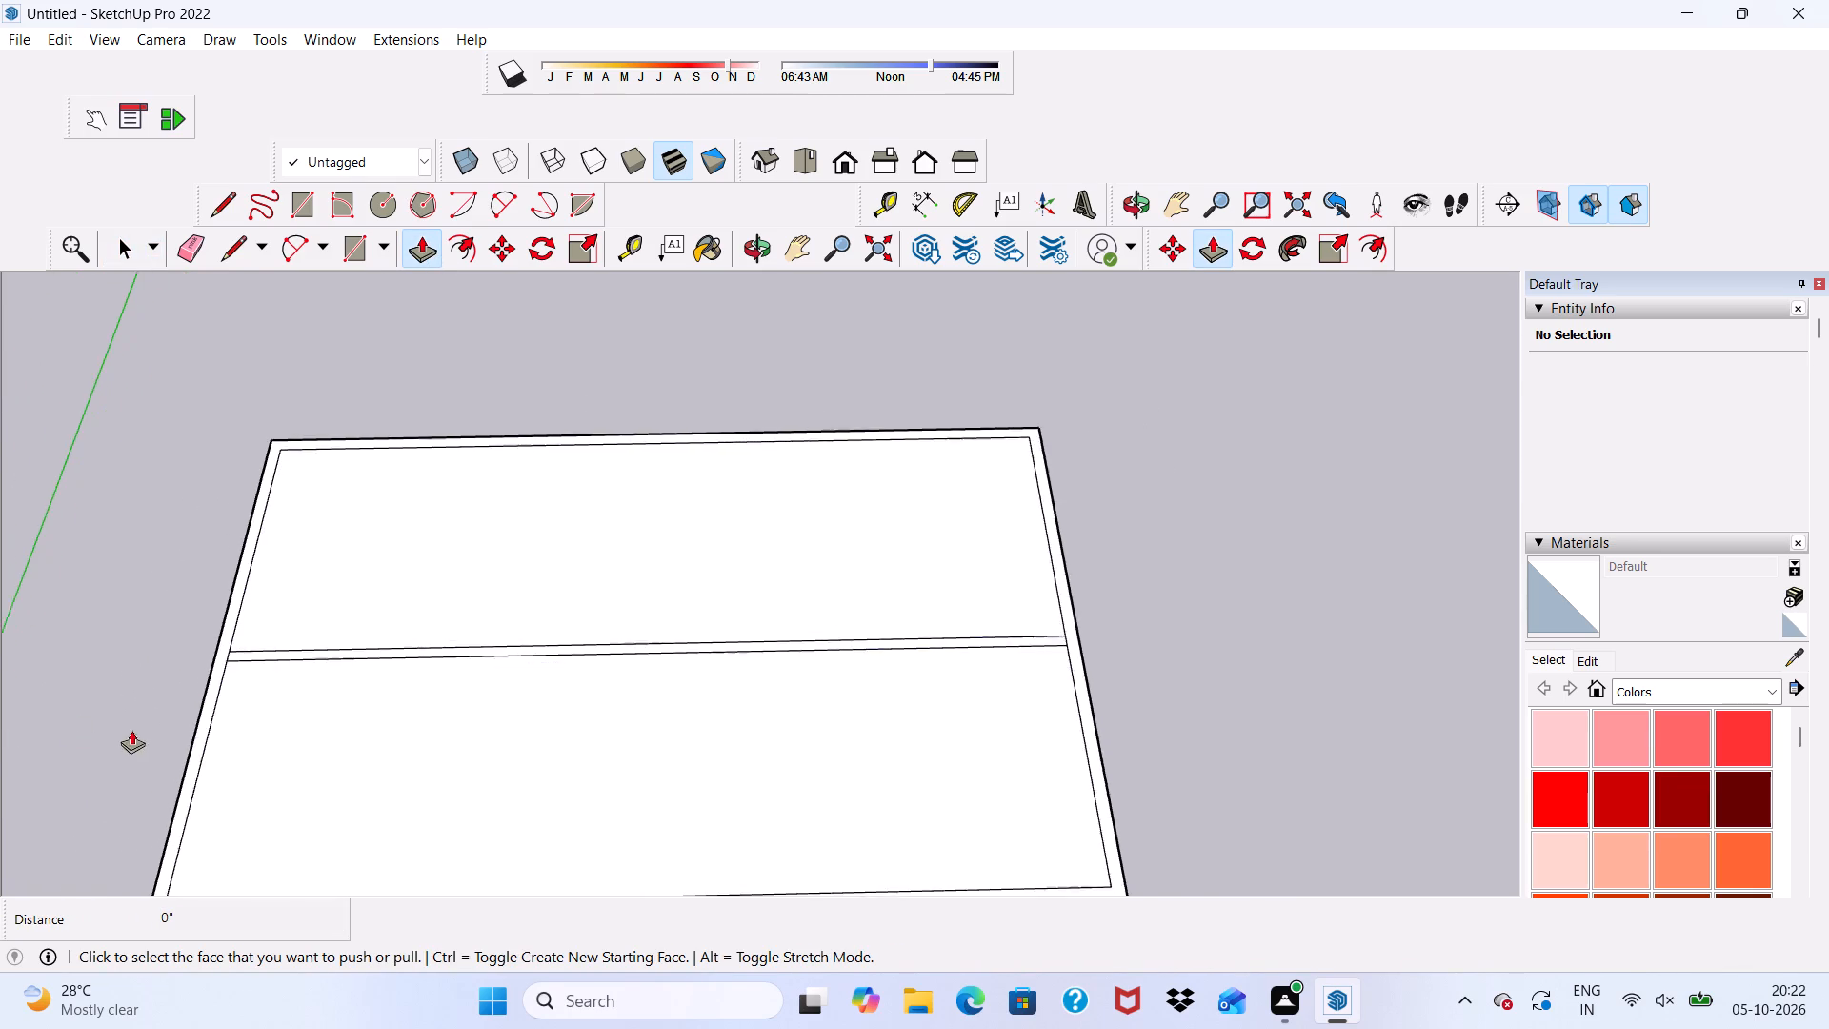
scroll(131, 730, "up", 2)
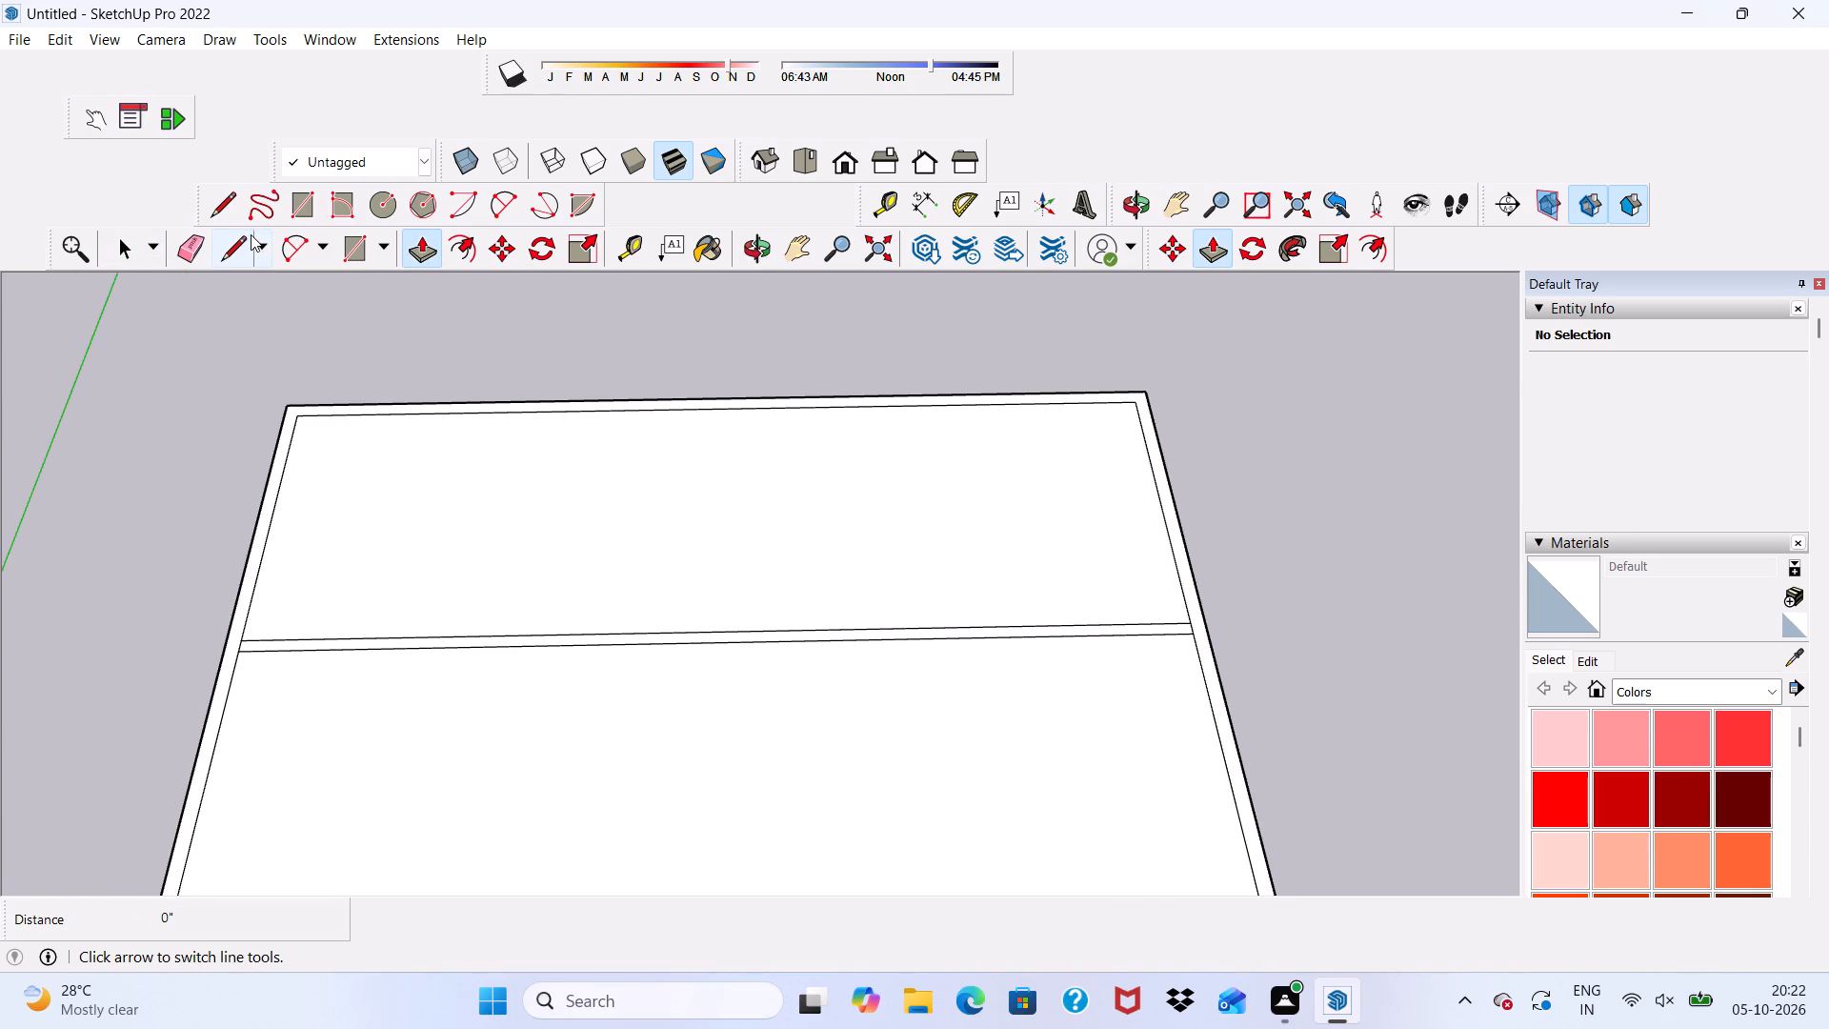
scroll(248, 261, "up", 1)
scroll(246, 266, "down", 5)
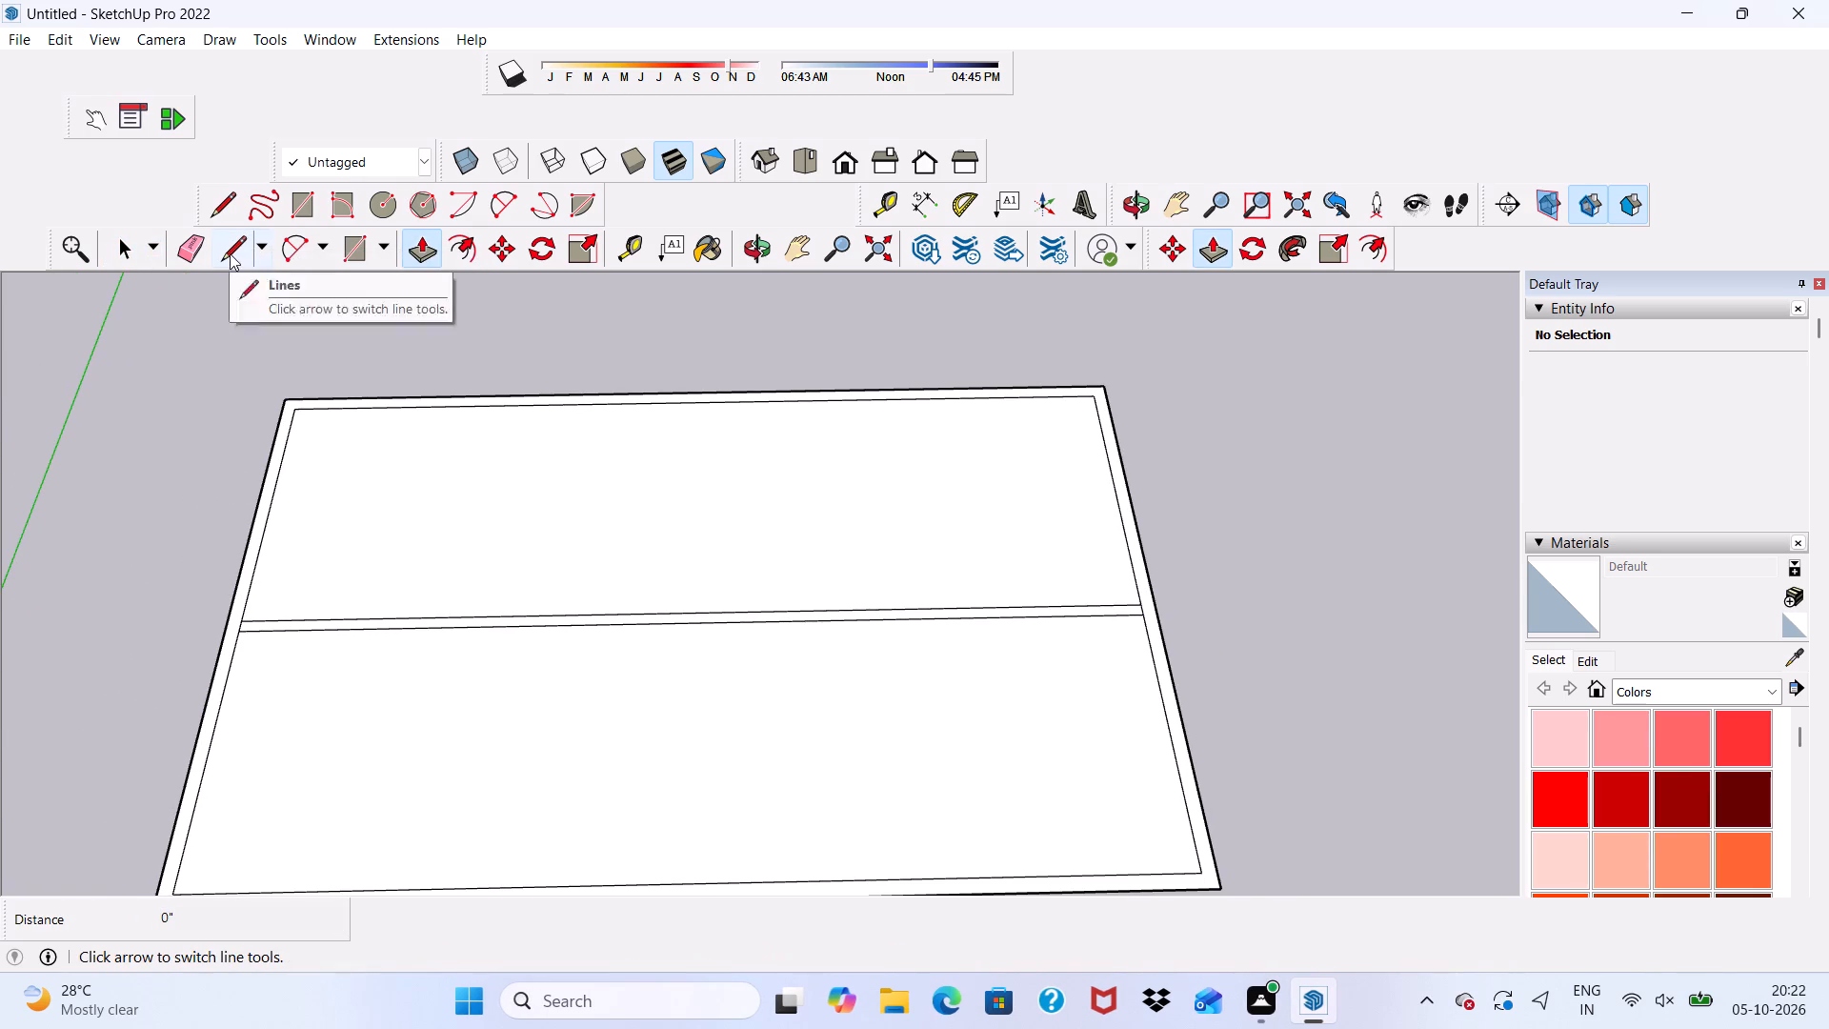
Draw a line across the border near the green axis, extending the strip's edge nearer the red axis to the outer outline.
left_click(231, 253)
scroll(411, 708, "down", 4)
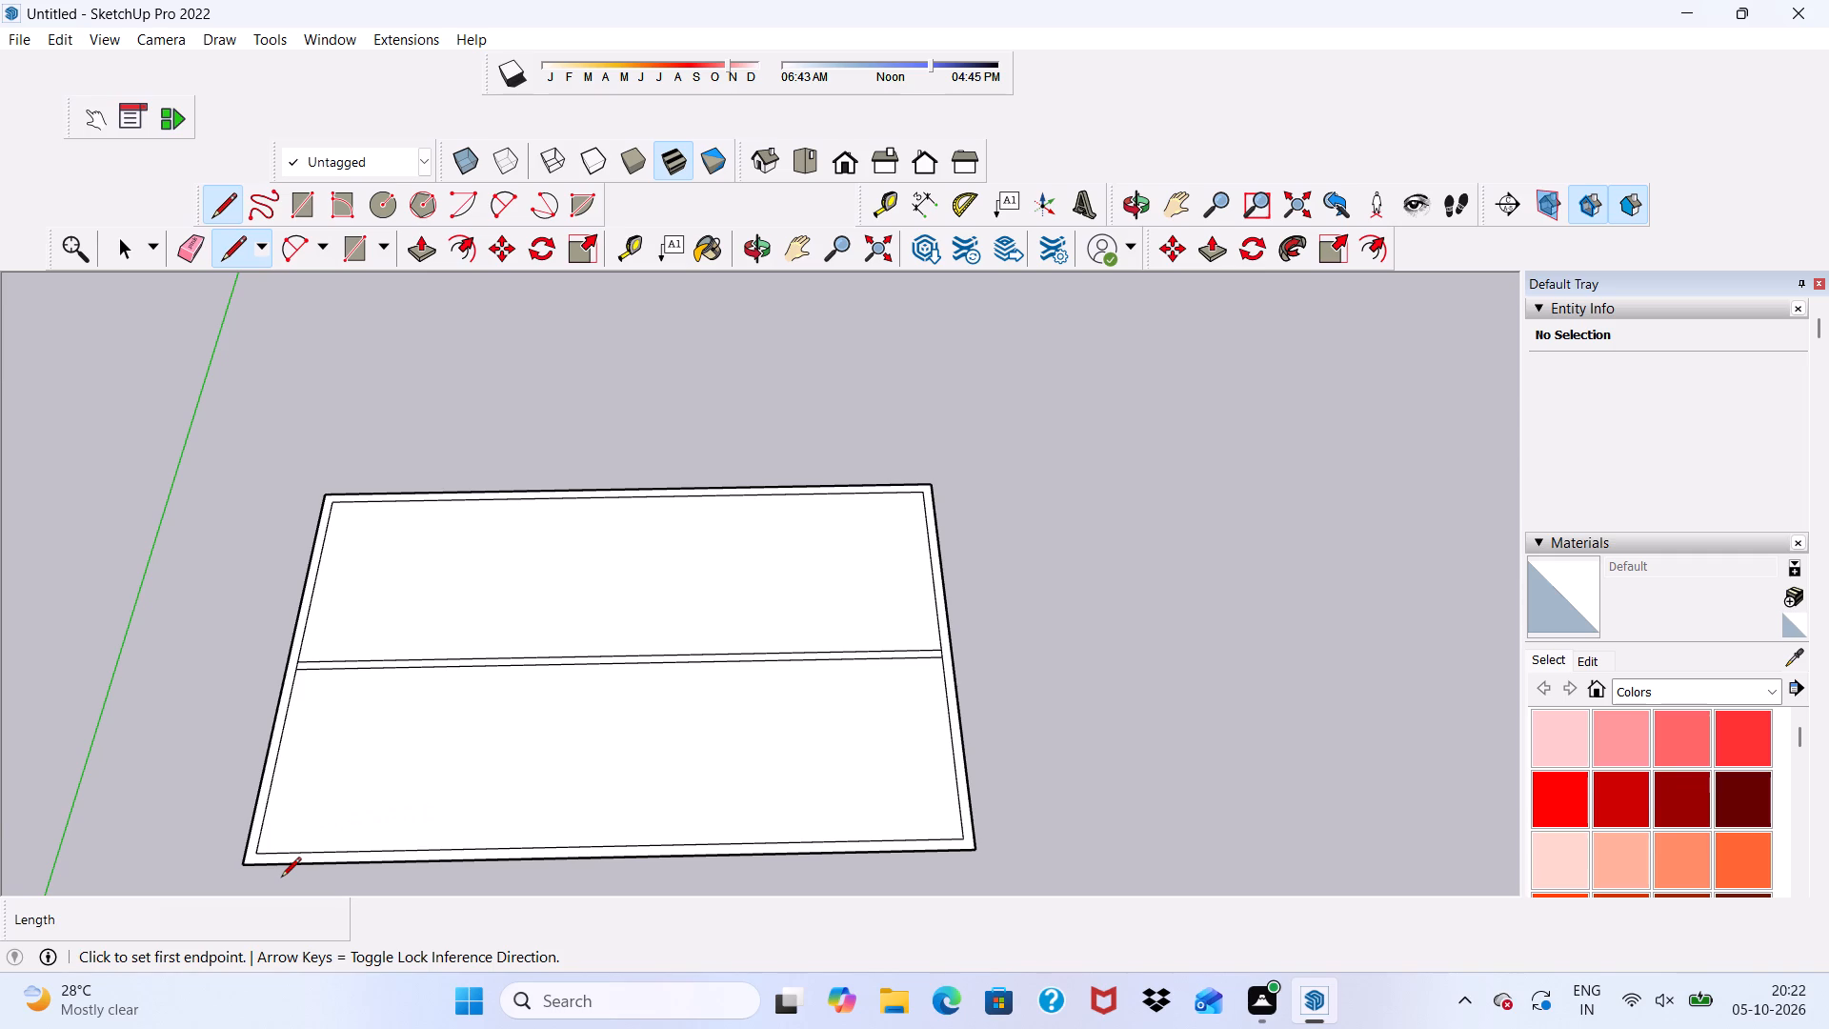
scroll(289, 919, "up", 3)
scroll(276, 636, "up", 3)
scroll(305, 674, "down", 1)
scroll(311, 678, "up", 4)
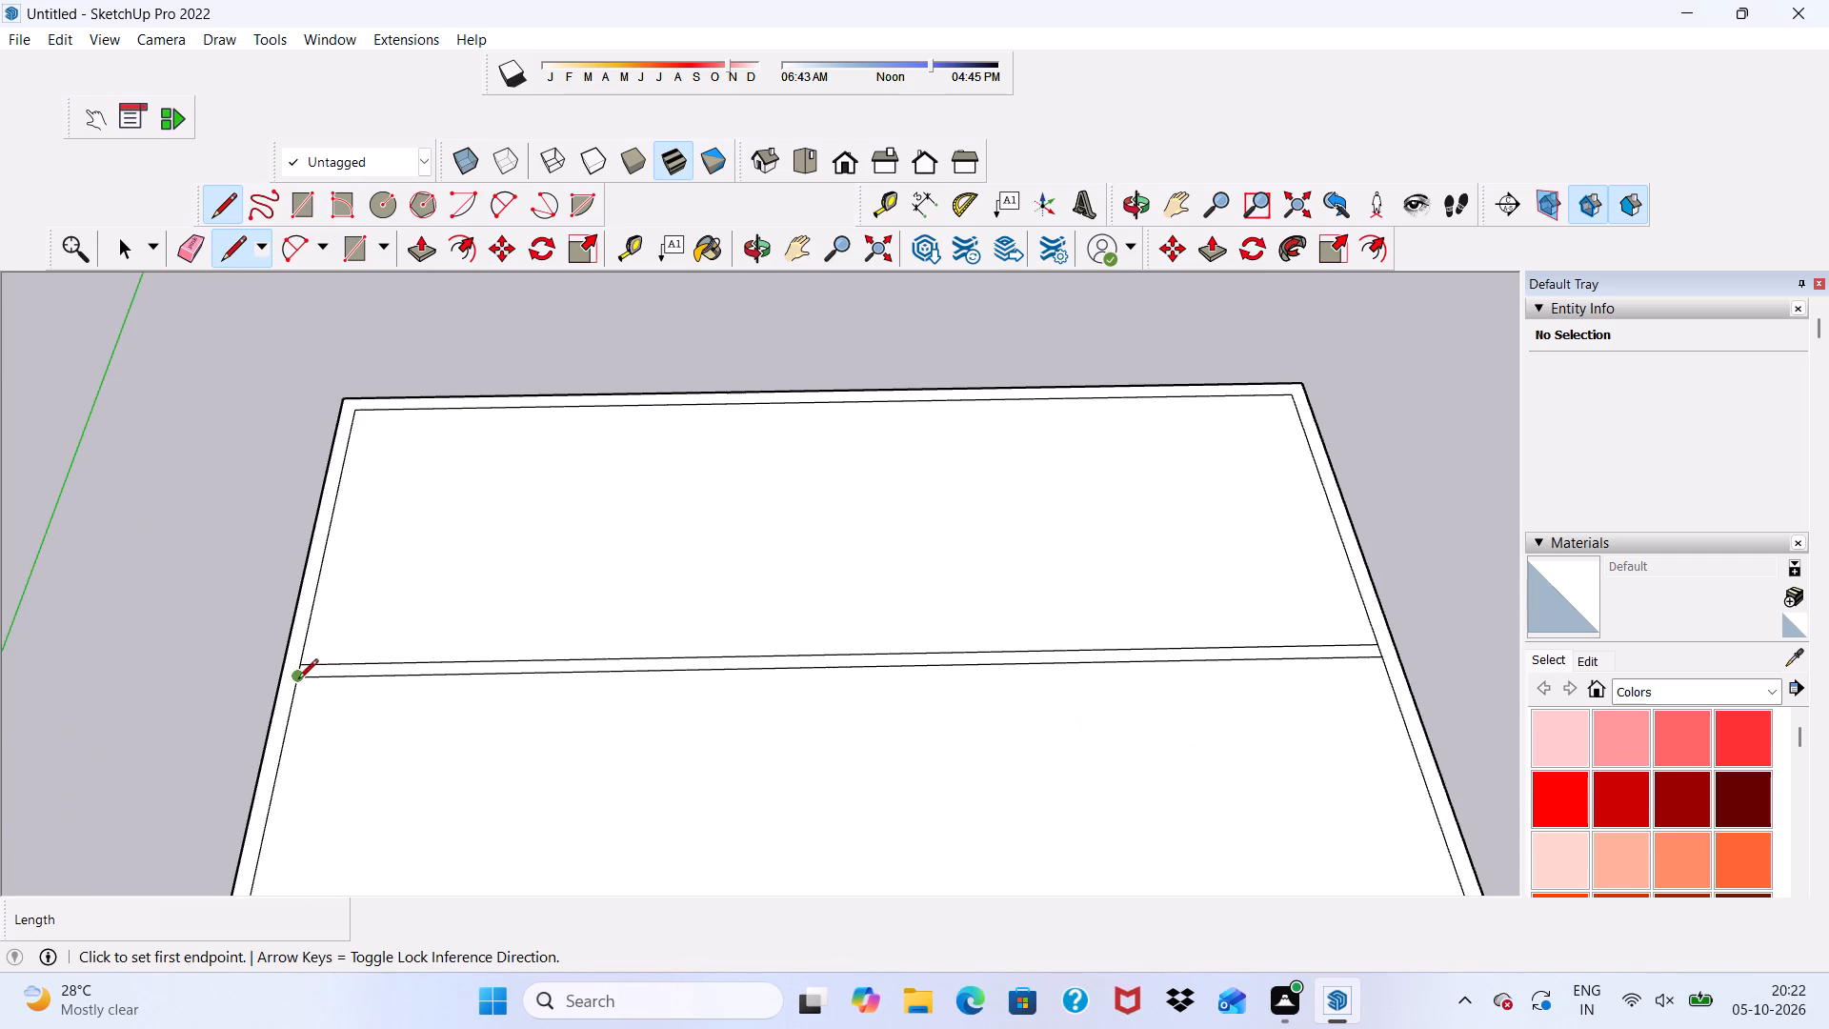
left_click(298, 675)
scroll(298, 676, "up", 4)
left_click(274, 675)
Examine the bordered plan and its dividing strip from several angles, including the strip's end farthest from the green axis.
scroll(238, 716, "down", 4)
scroll(231, 750, "up", 1)
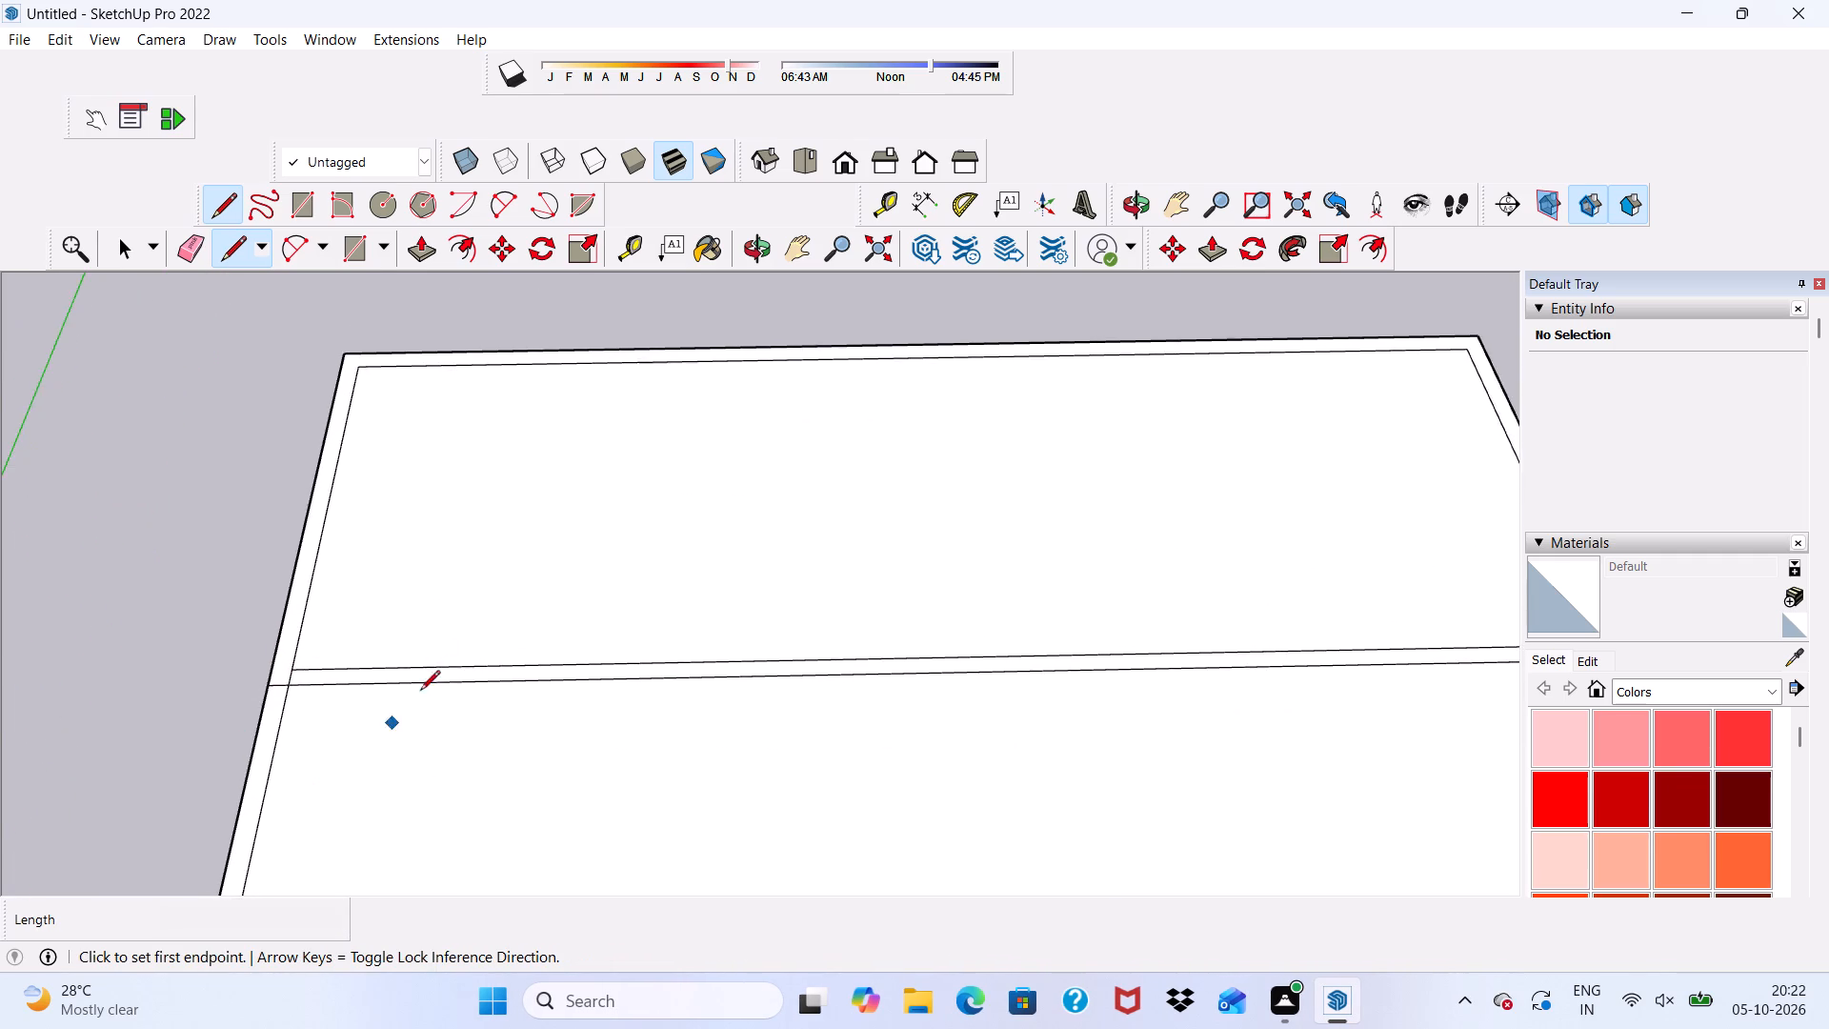
scroll(428, 667, "down", 2)
scroll(439, 685, "up", 1)
scroll(447, 694, "down", 7)
scroll(664, 664, "up", 1)
scroll(670, 676, "down", 1)
scroll(1057, 761, "up", 2)
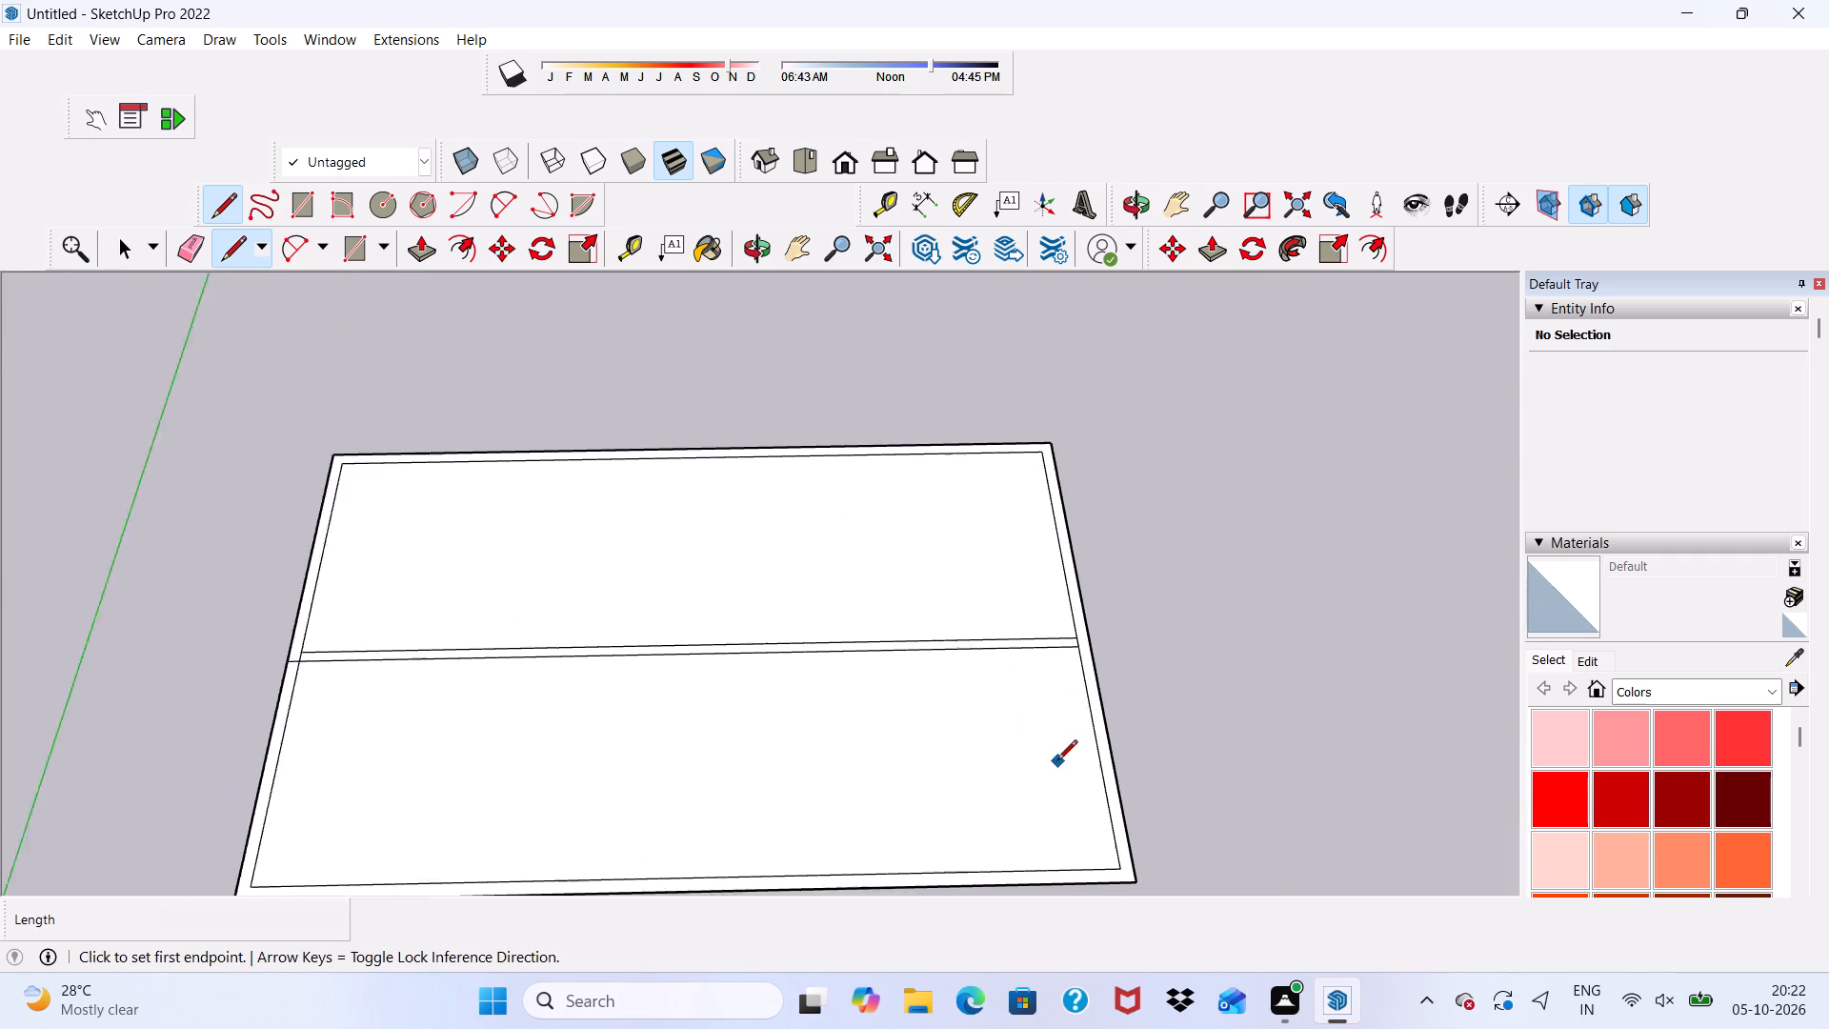
scroll(1057, 761, "up", 2)
scroll(994, 765, "down", 7)
middle_click_drag(867, 779, 1058, 726)
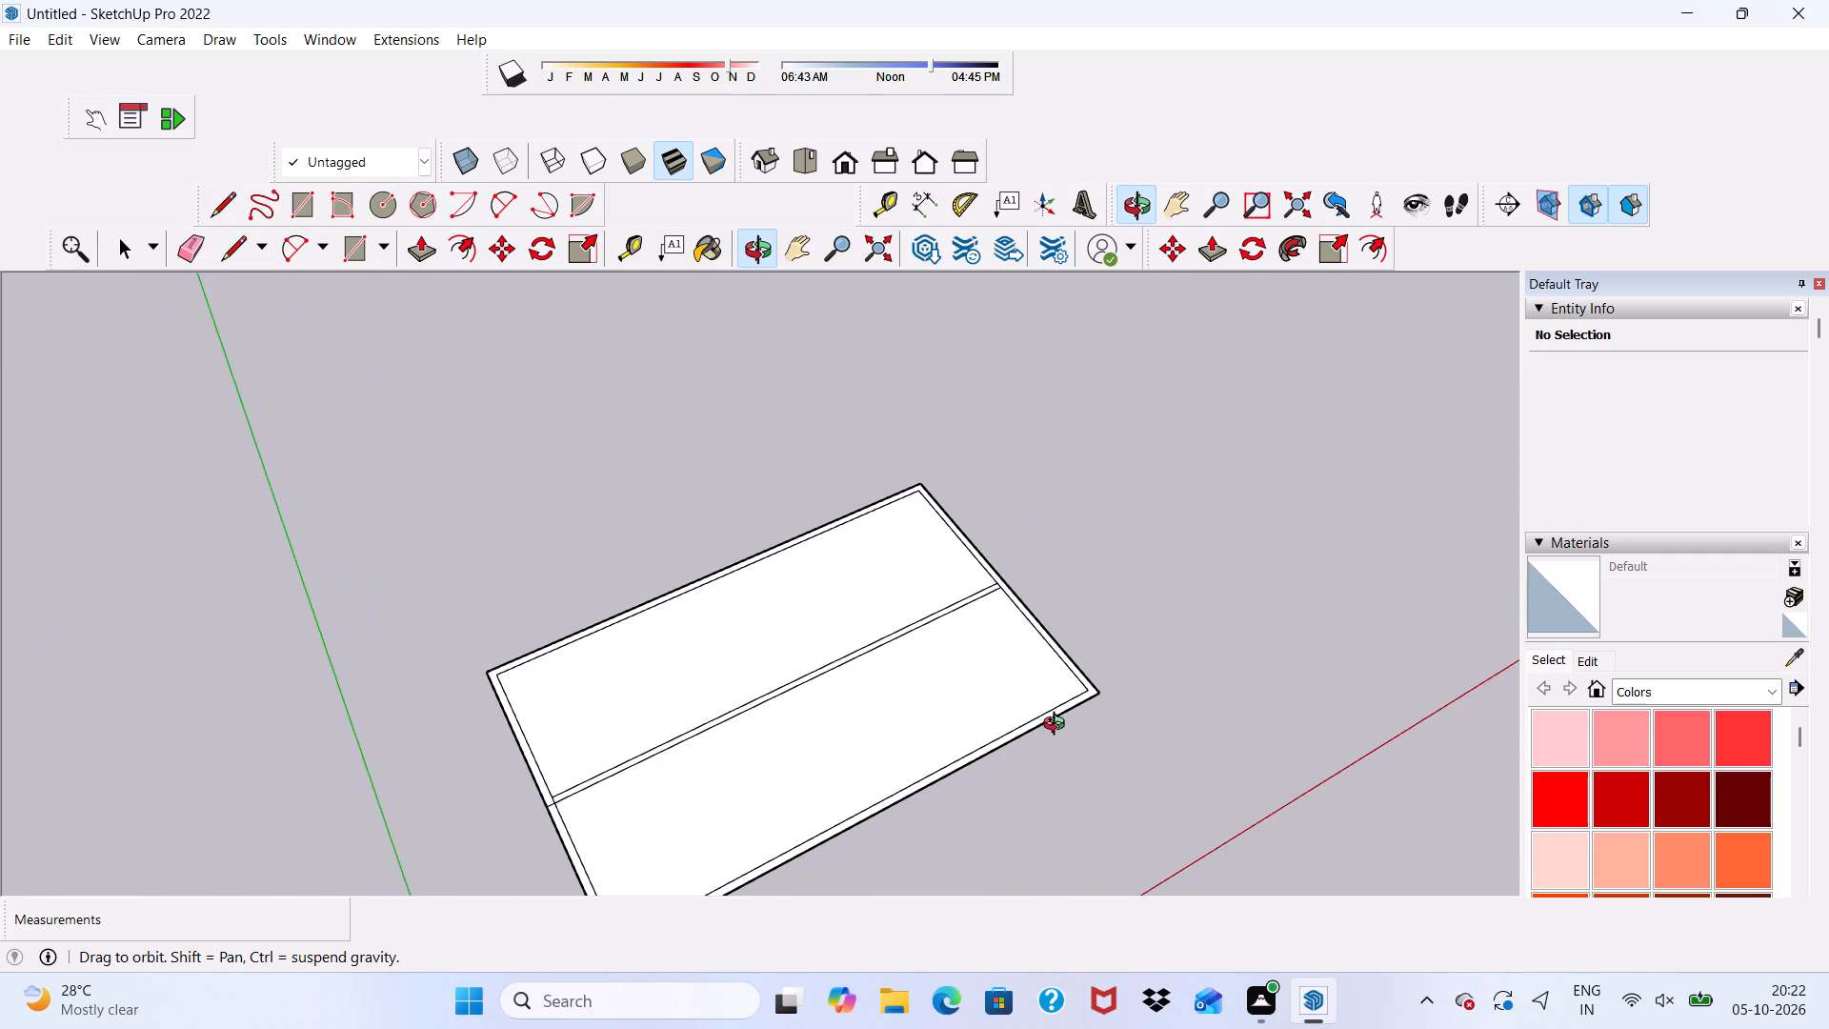
middle_click_drag(1058, 726, 883, 614)
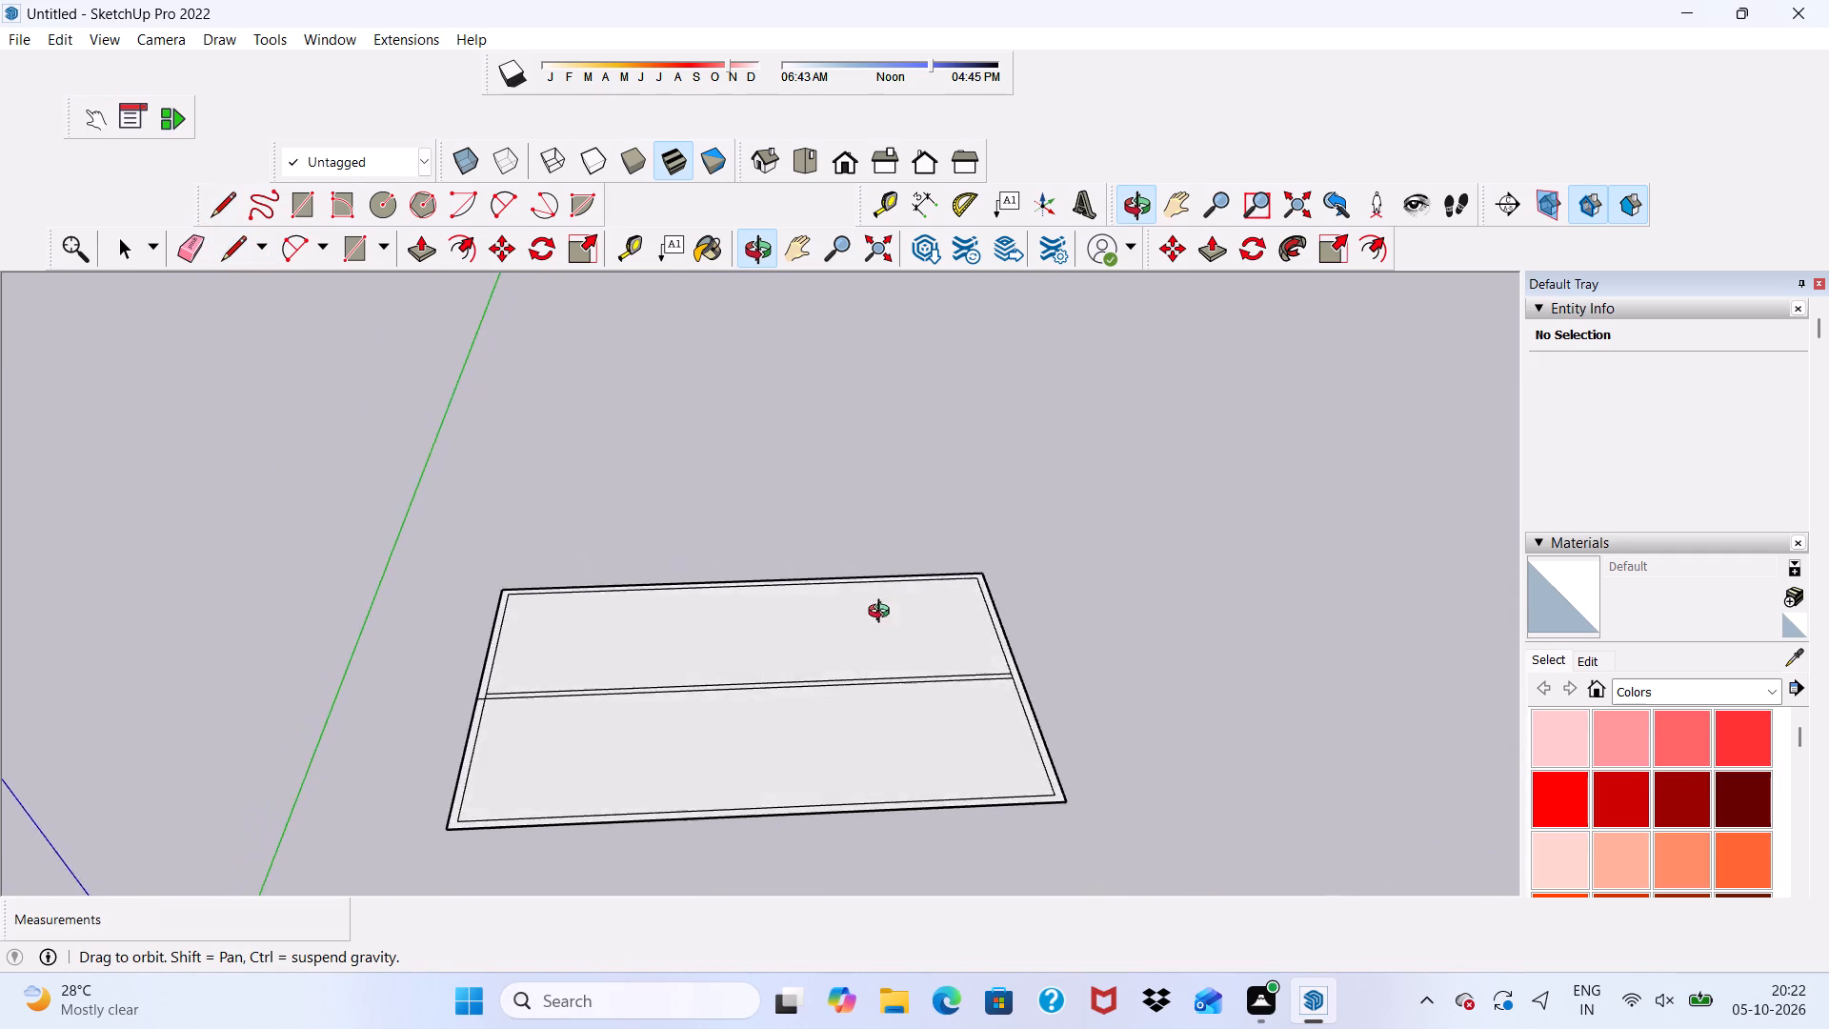
middle_click_drag(883, 614, 873, 578)
scroll(873, 578, "up", 4)
scroll(873, 579, "down", 5)
scroll(773, 645, "down", 5)
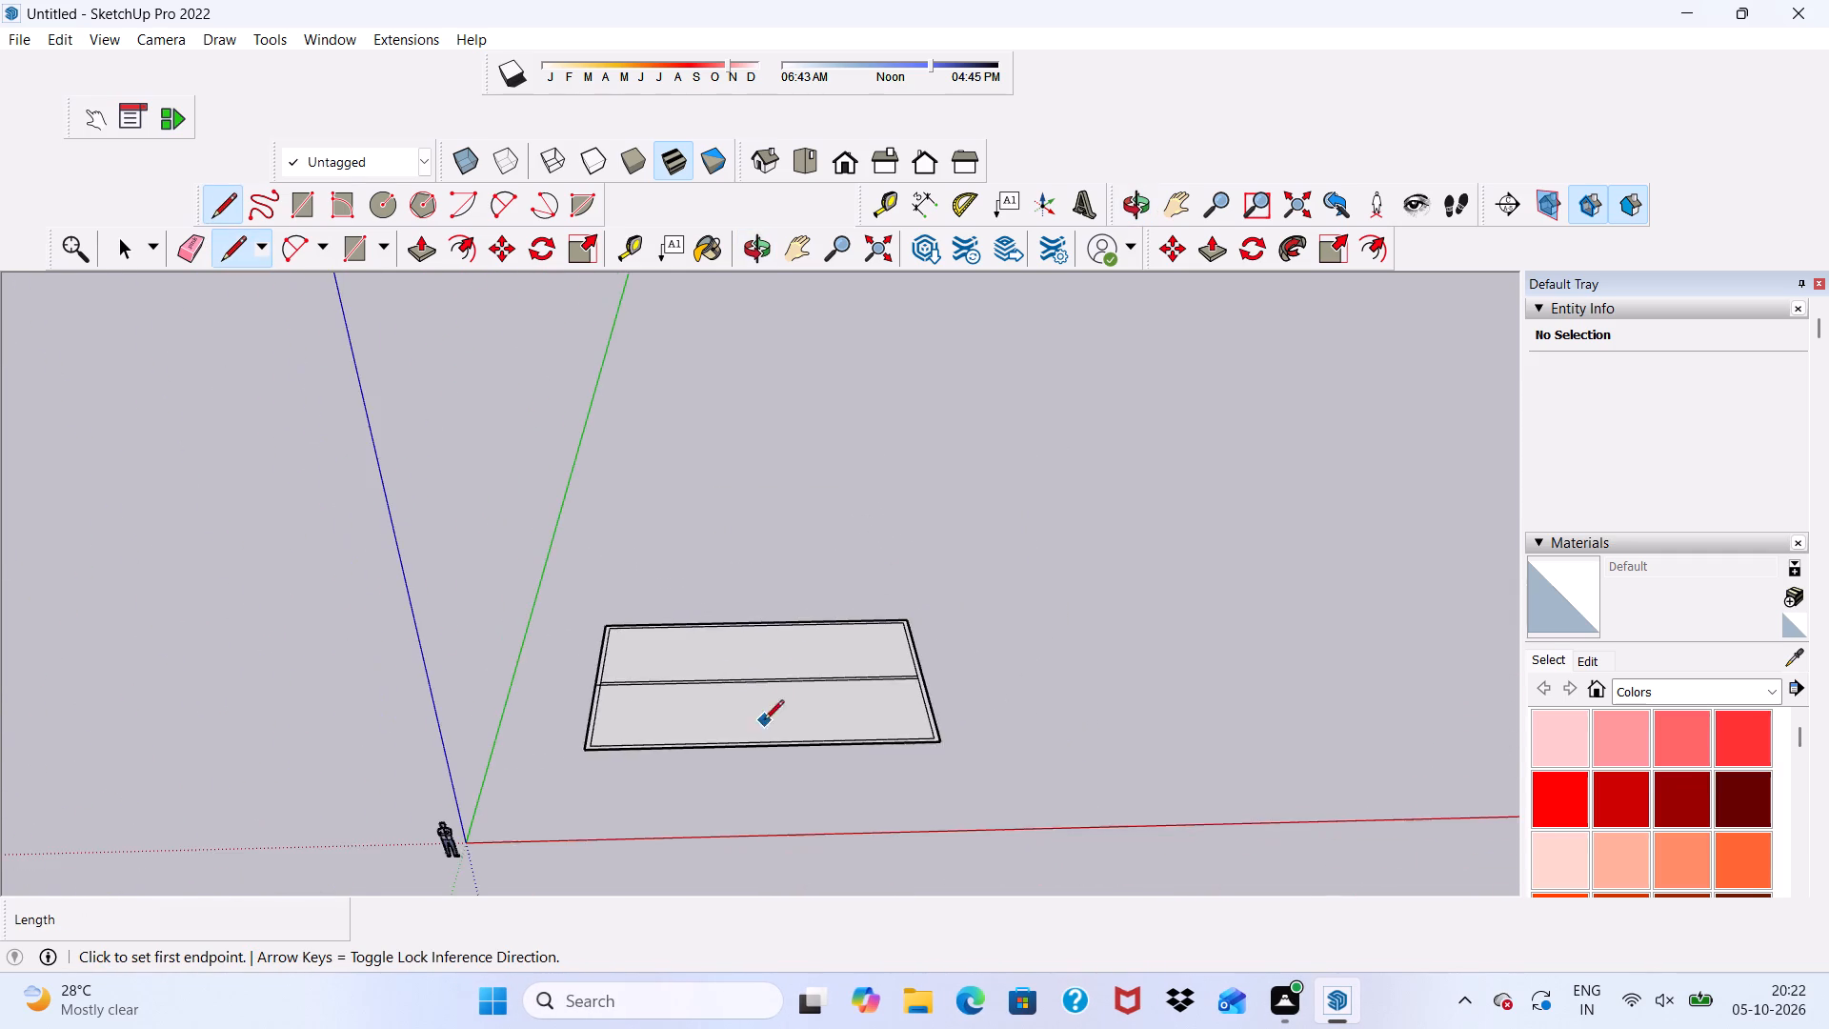
middle_click_drag(764, 721, 618, 899)
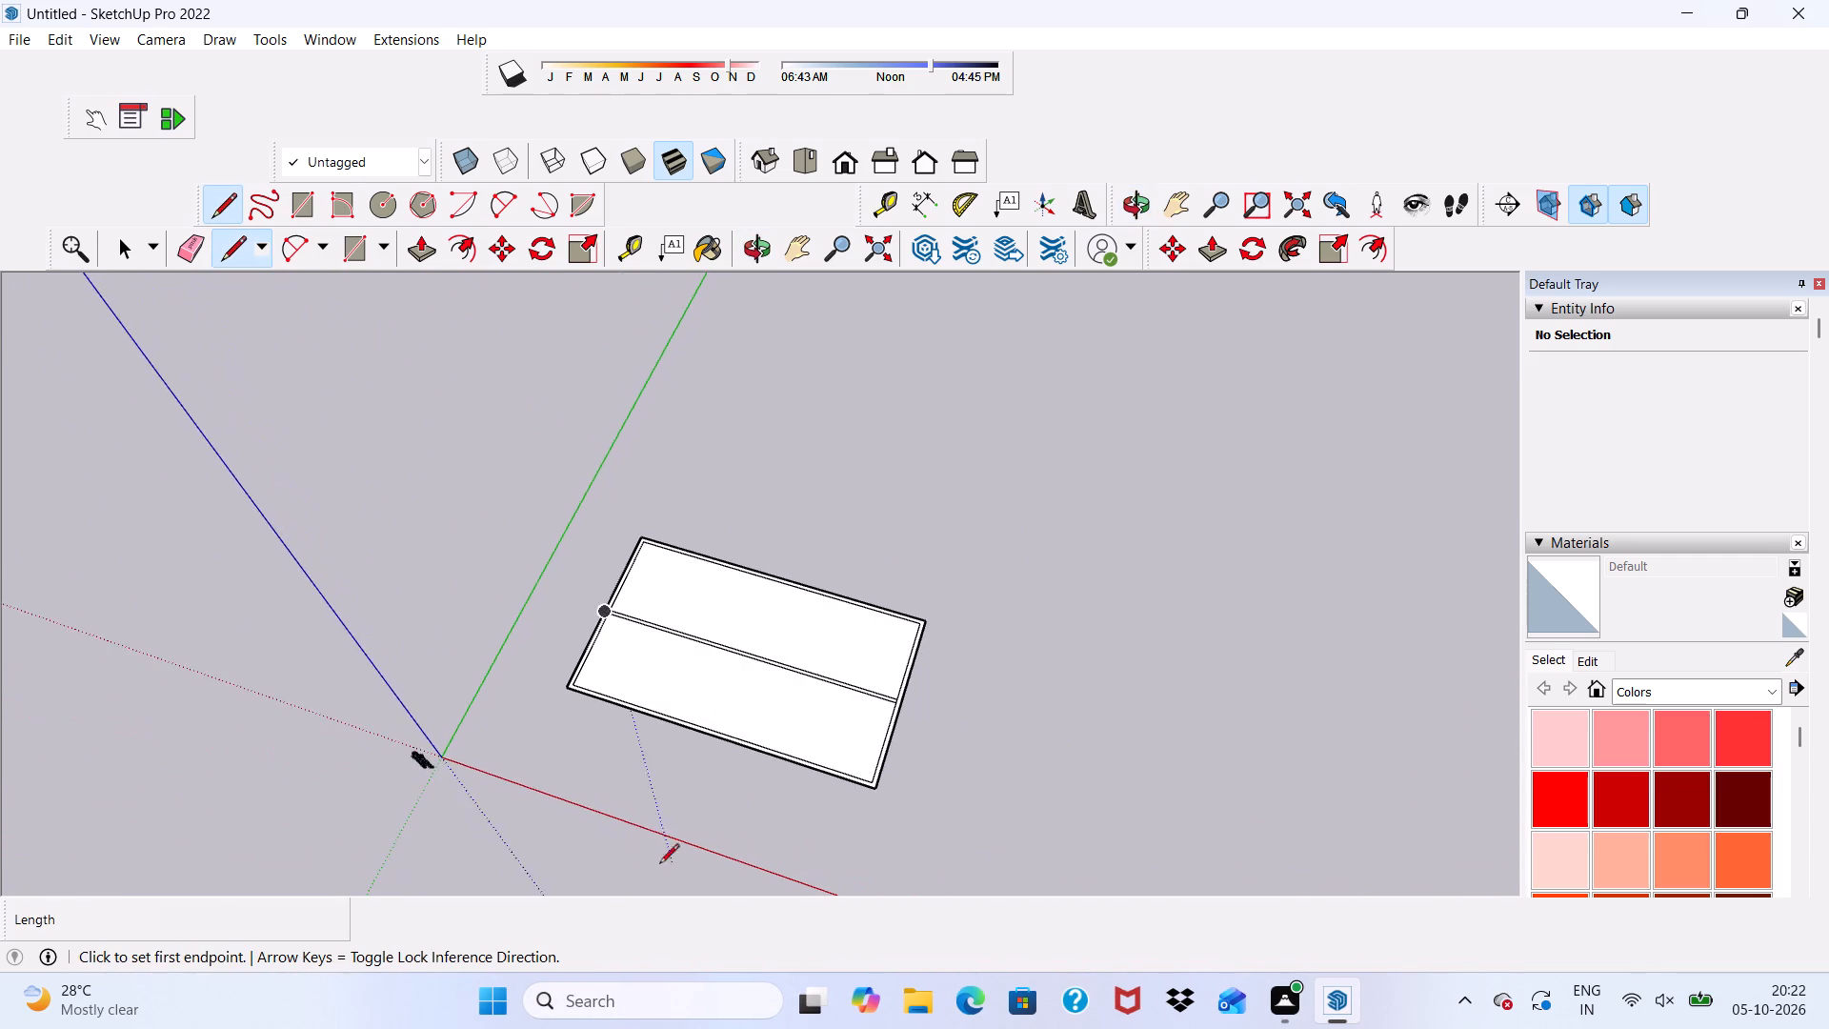
scroll(679, 848, "up", 4)
scroll(664, 579, "up", 4)
scroll(663, 579, "down", 4)
middle_click_drag(631, 618, 1010, 619)
scroll(1079, 523, "up", 2)
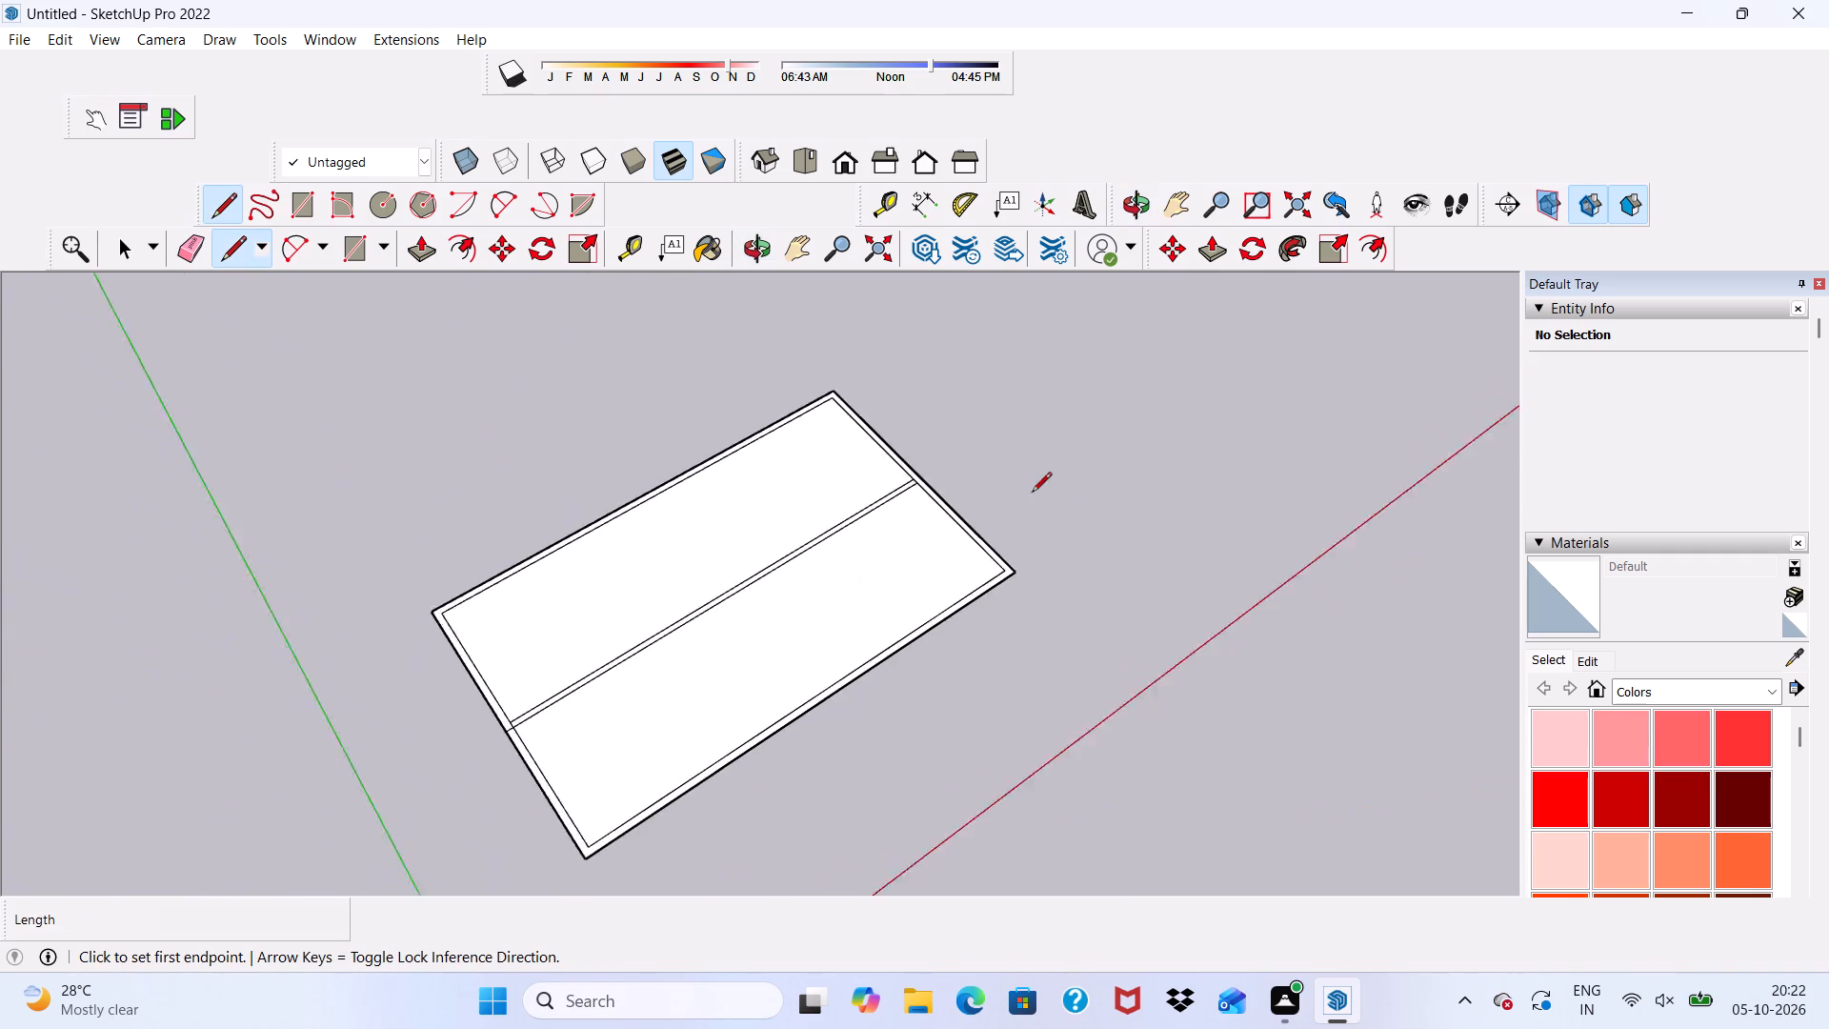
scroll(1032, 494, "up", 10)
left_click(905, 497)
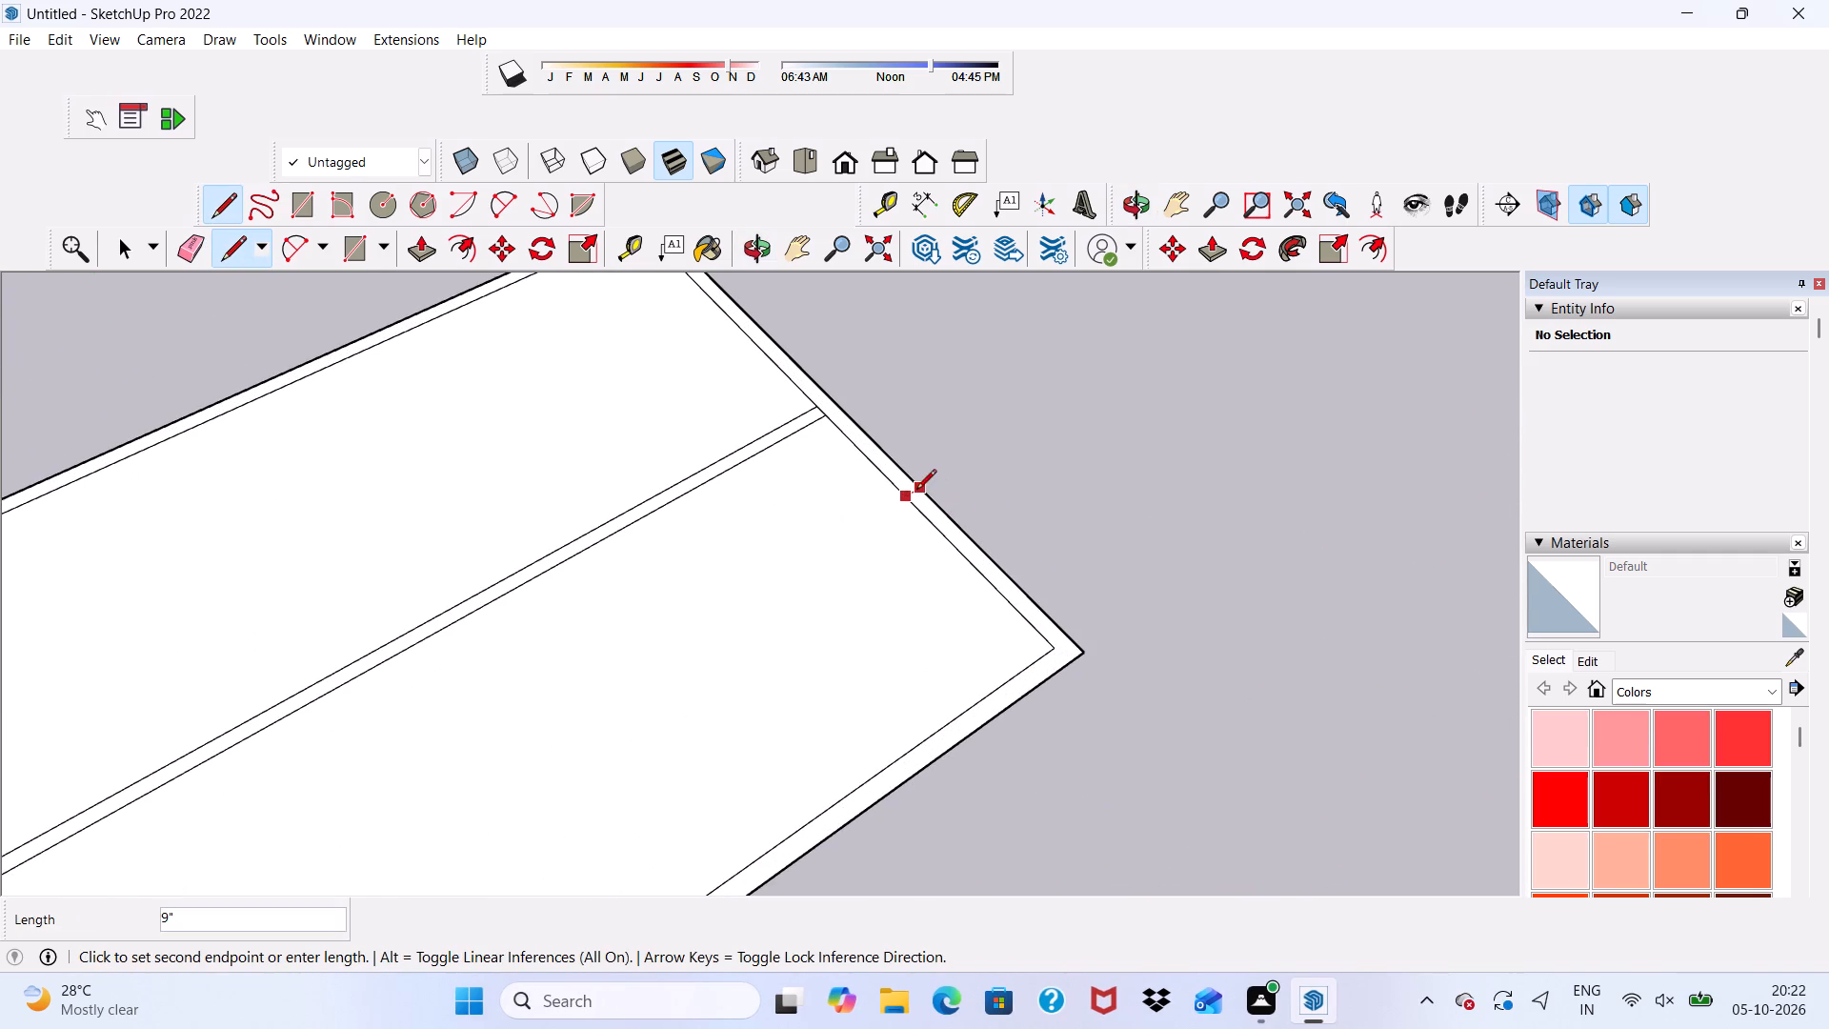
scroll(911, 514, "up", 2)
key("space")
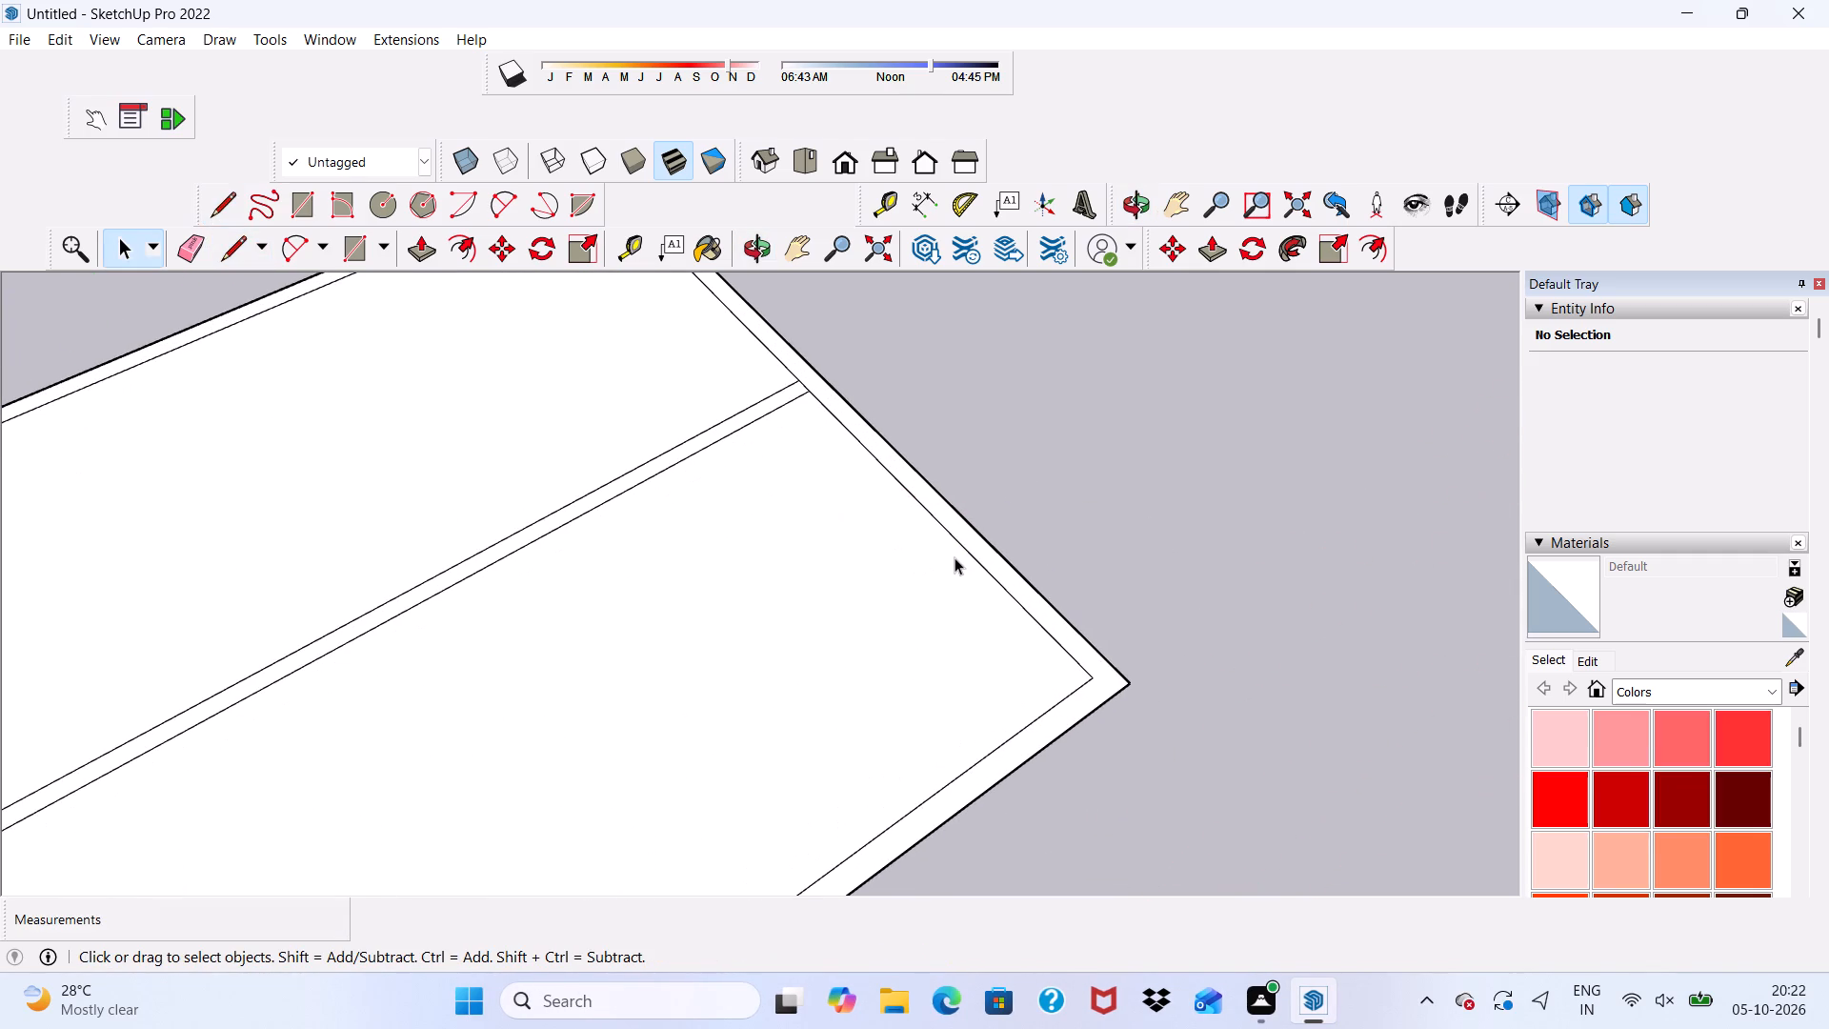
Draw a short line across the border farthest from the green axis, from the midpoint between strip and inner corner to the outer edge.
left_click(229, 196)
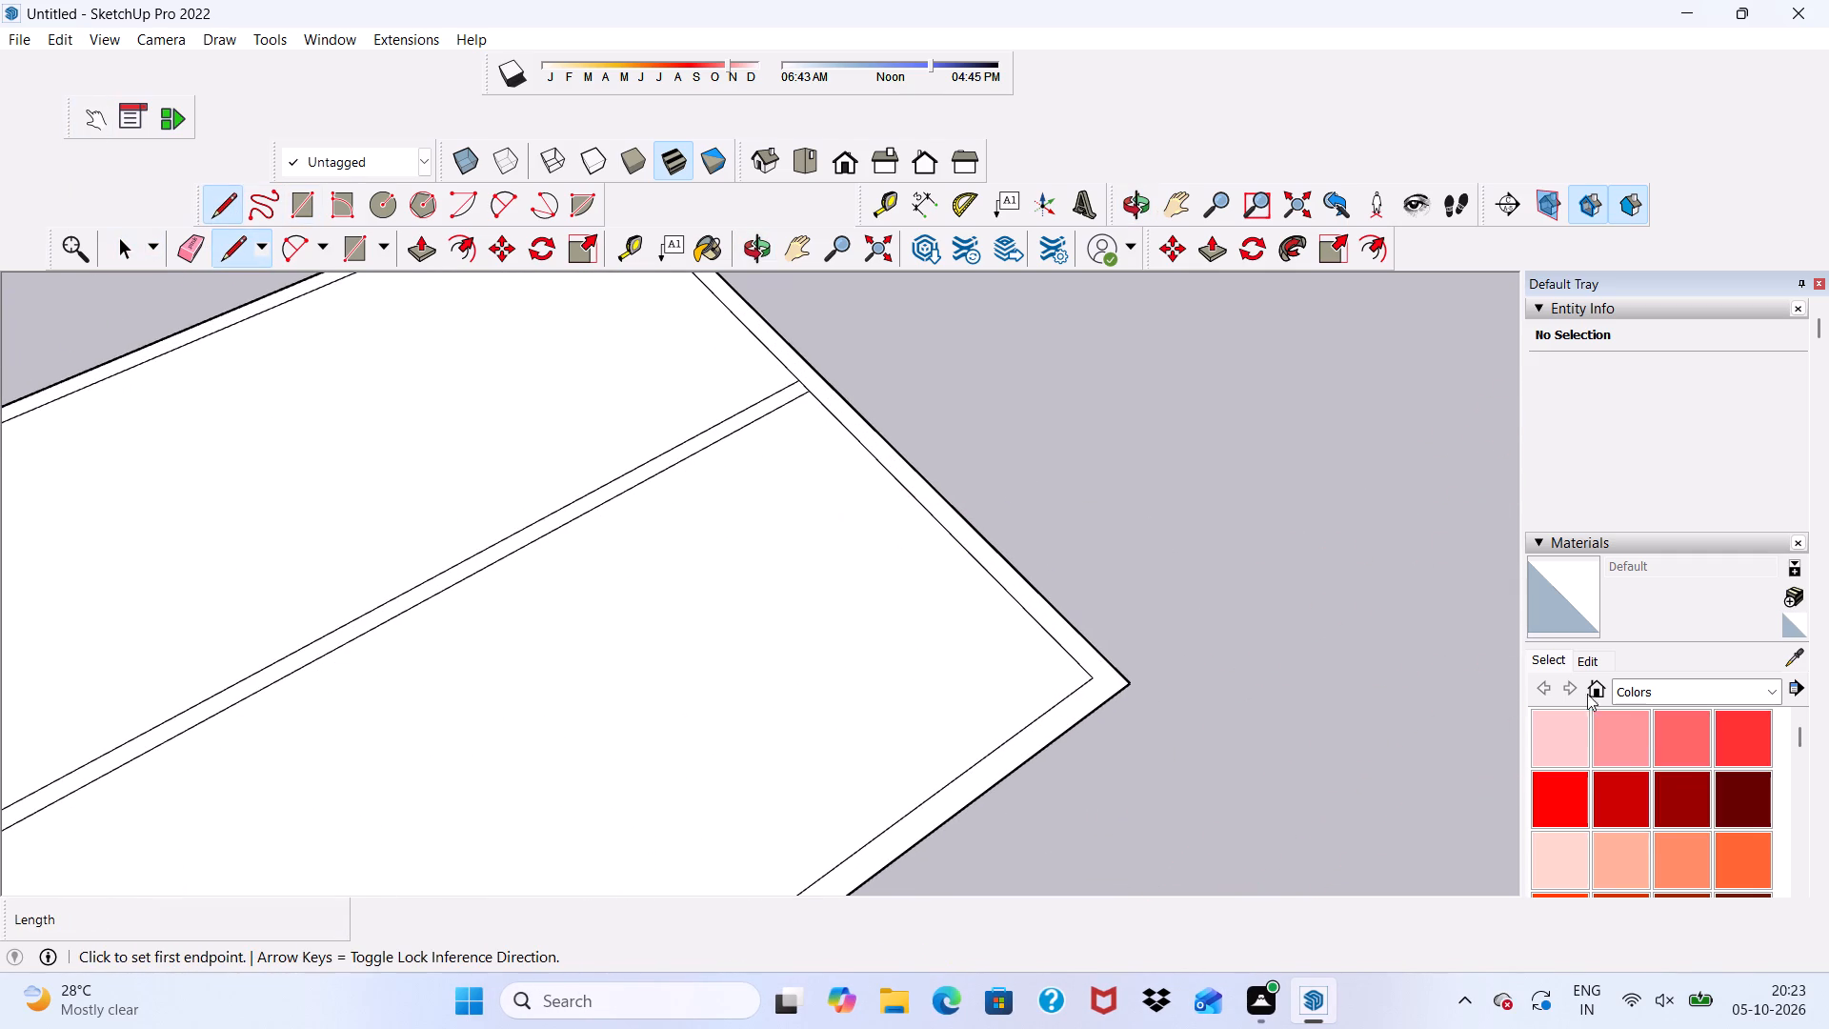
left_click(935, 522)
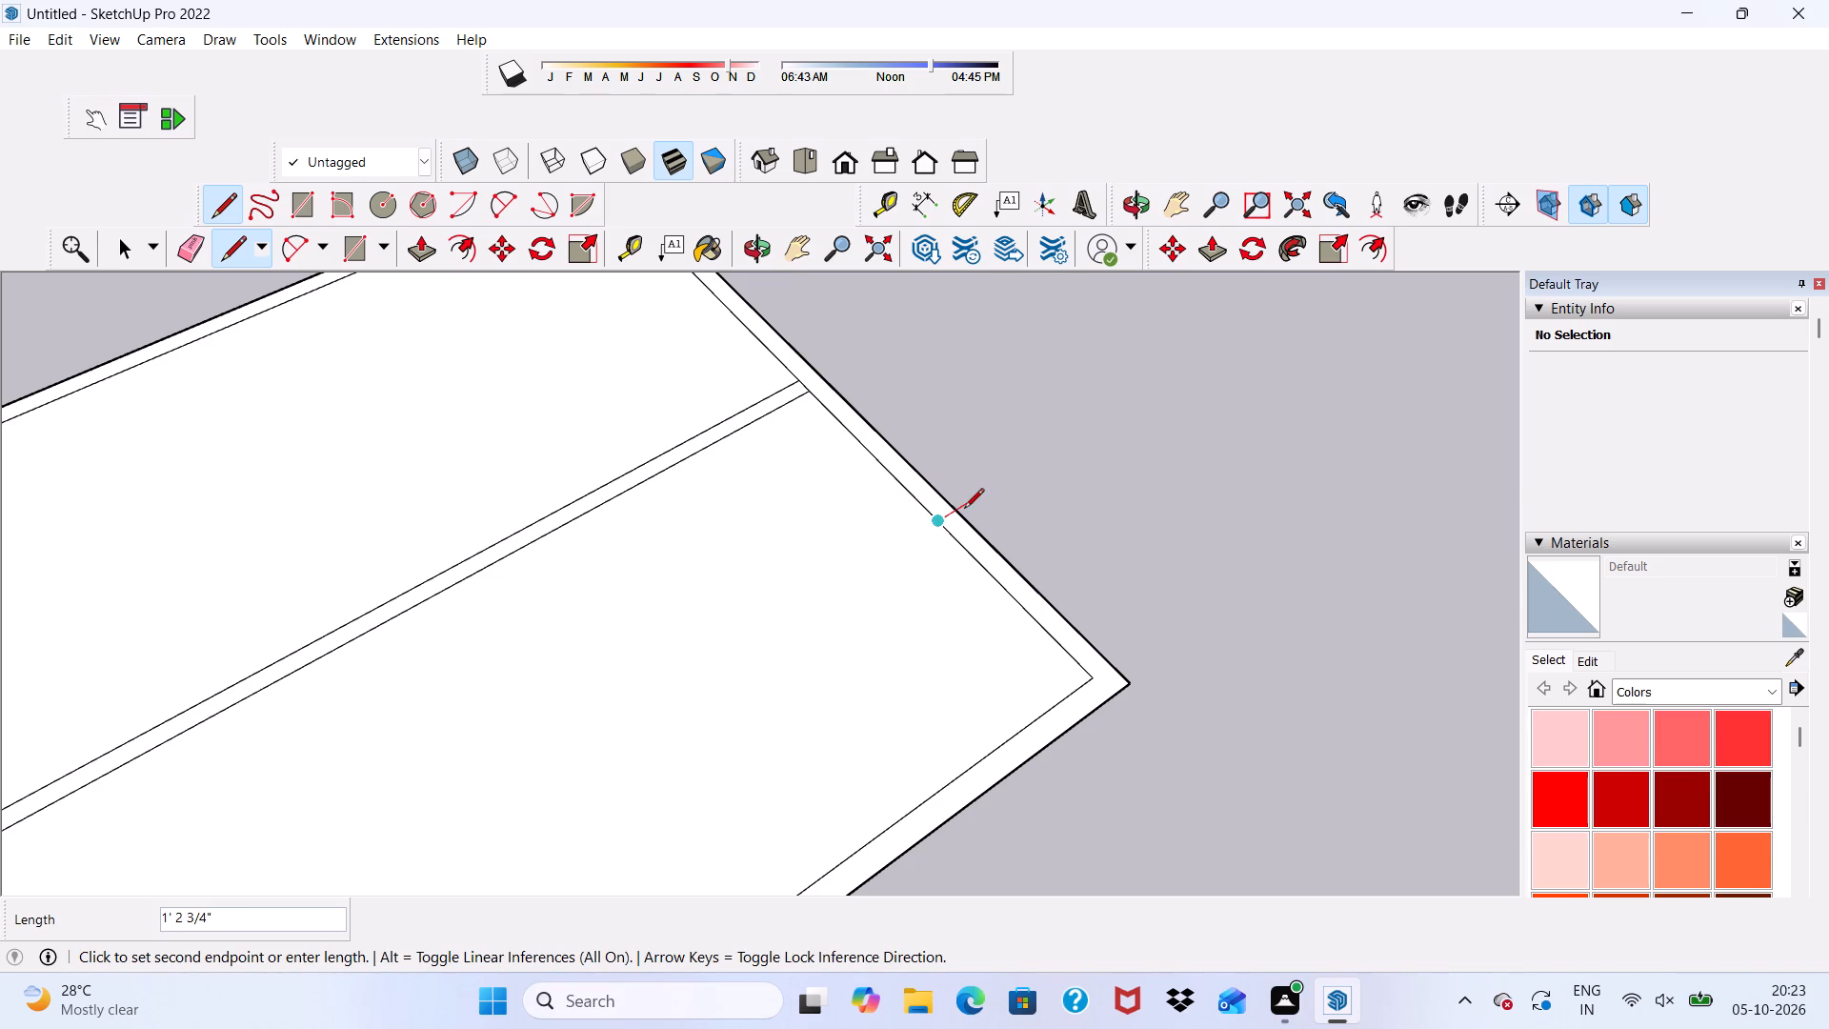
left_click(956, 507)
scroll(957, 534, "down", 2)
scroll(974, 555, "up", 1)
scroll(983, 560, "down", 2)
key("space")
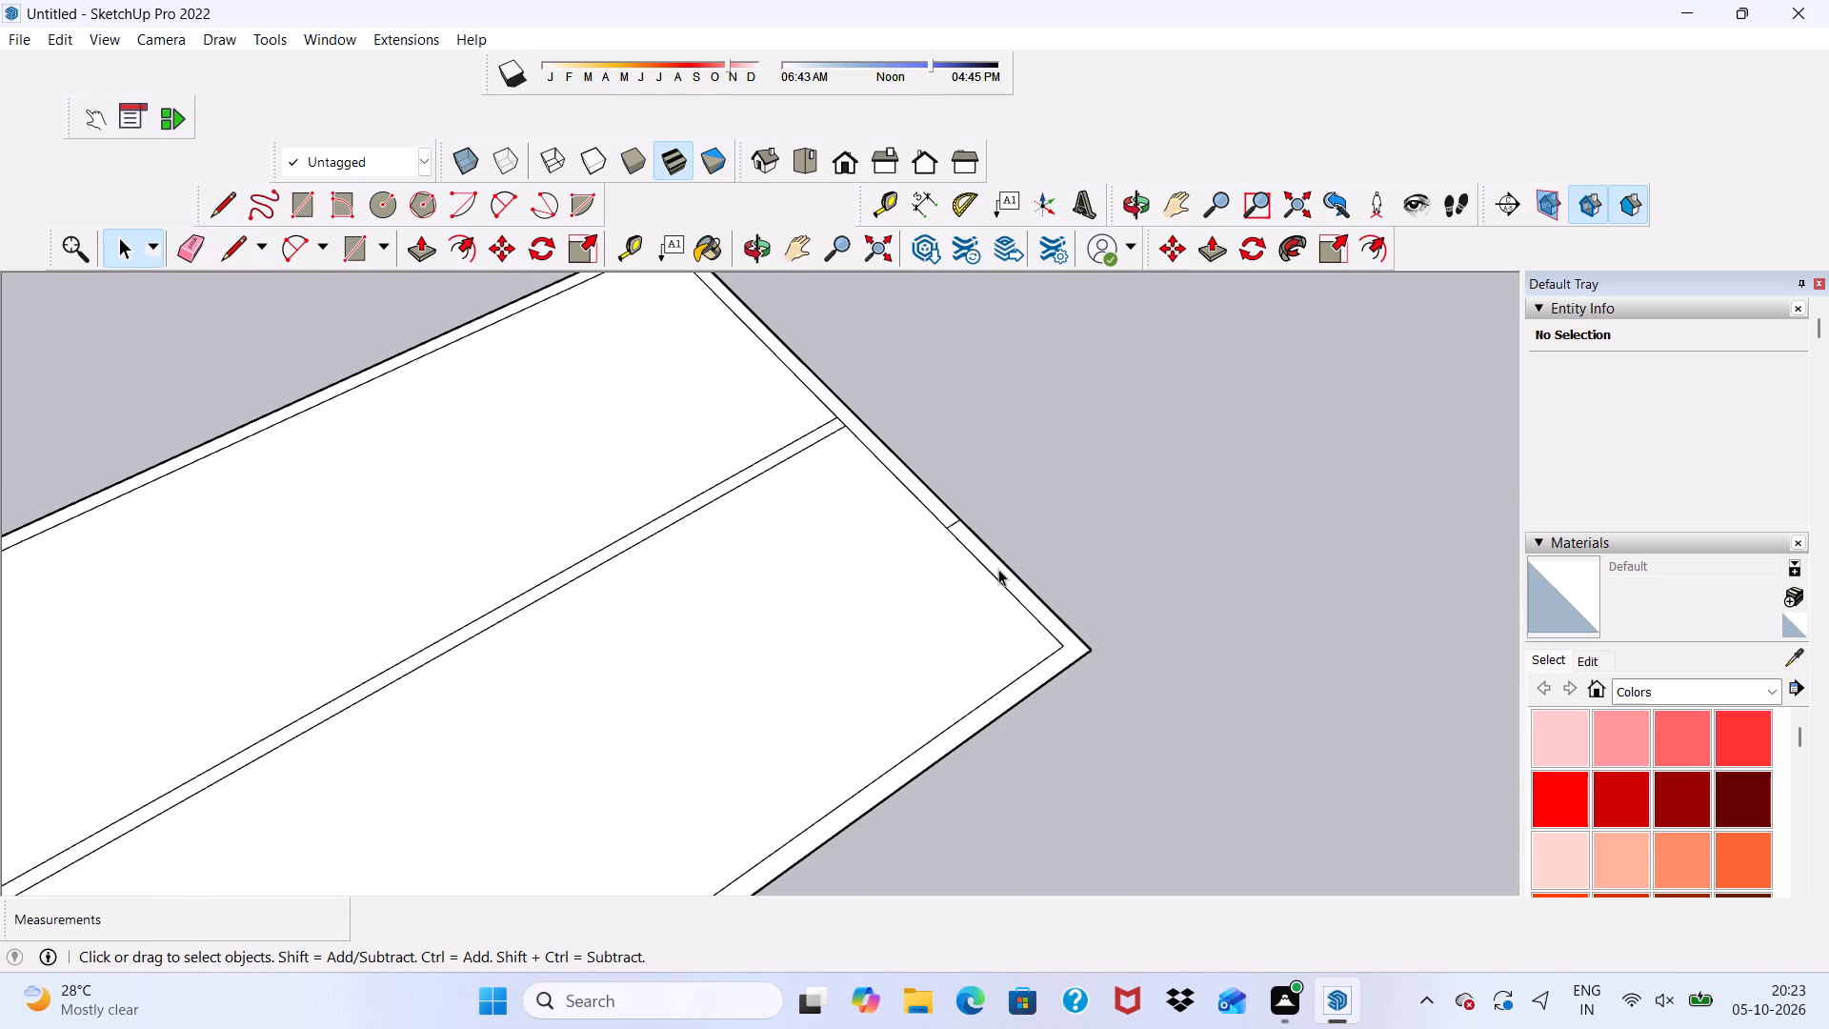
Erase the short inner outline segment closing the strip's end farthest from the green axis.
left_click(189, 247)
scroll(919, 516, "up", 10)
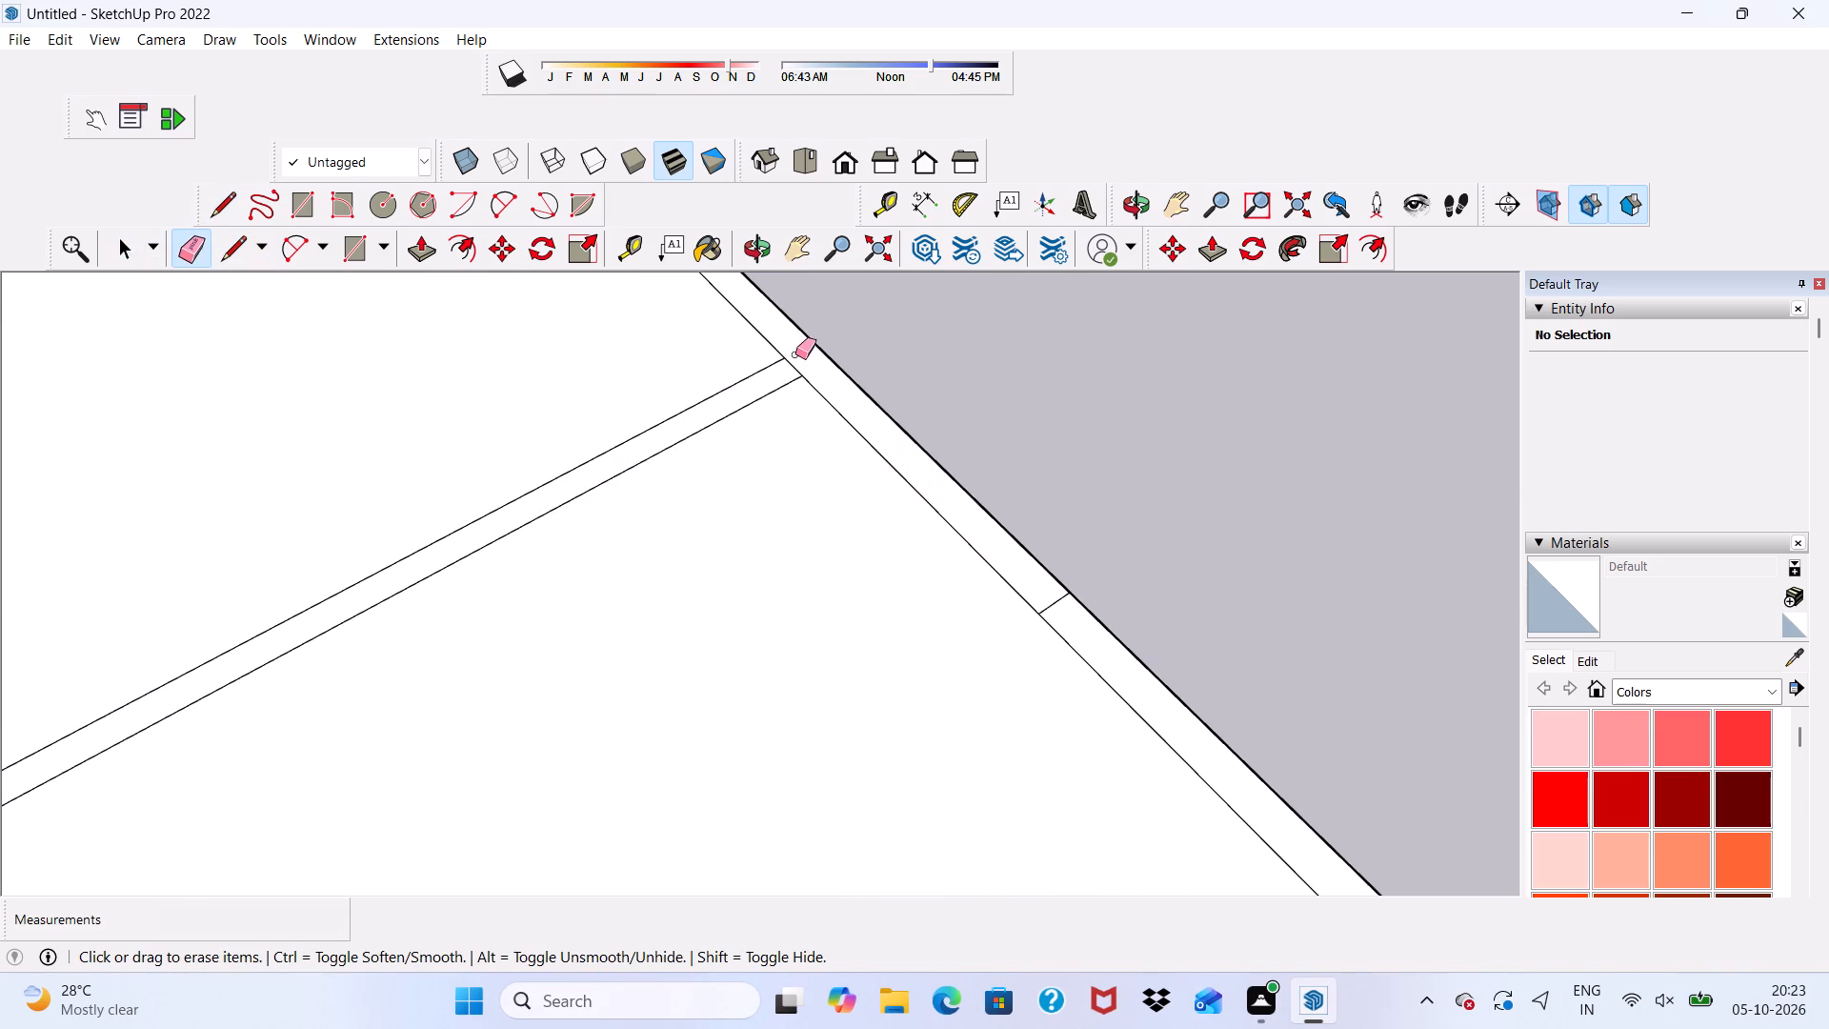
left_click(789, 366)
Erase the short inner outline segment closing the dividing strip's end nearest the green axis.
scroll(806, 356, "down", 5)
scroll(832, 373, "up", 1)
scroll(842, 376, "down", 3)
scroll(1051, 482, "up", 1)
scroll(1069, 491, "down", 1)
scroll(1100, 497, "up", 1)
scroll(1227, 490, "down", 6)
scroll(500, 629, "down", 2)
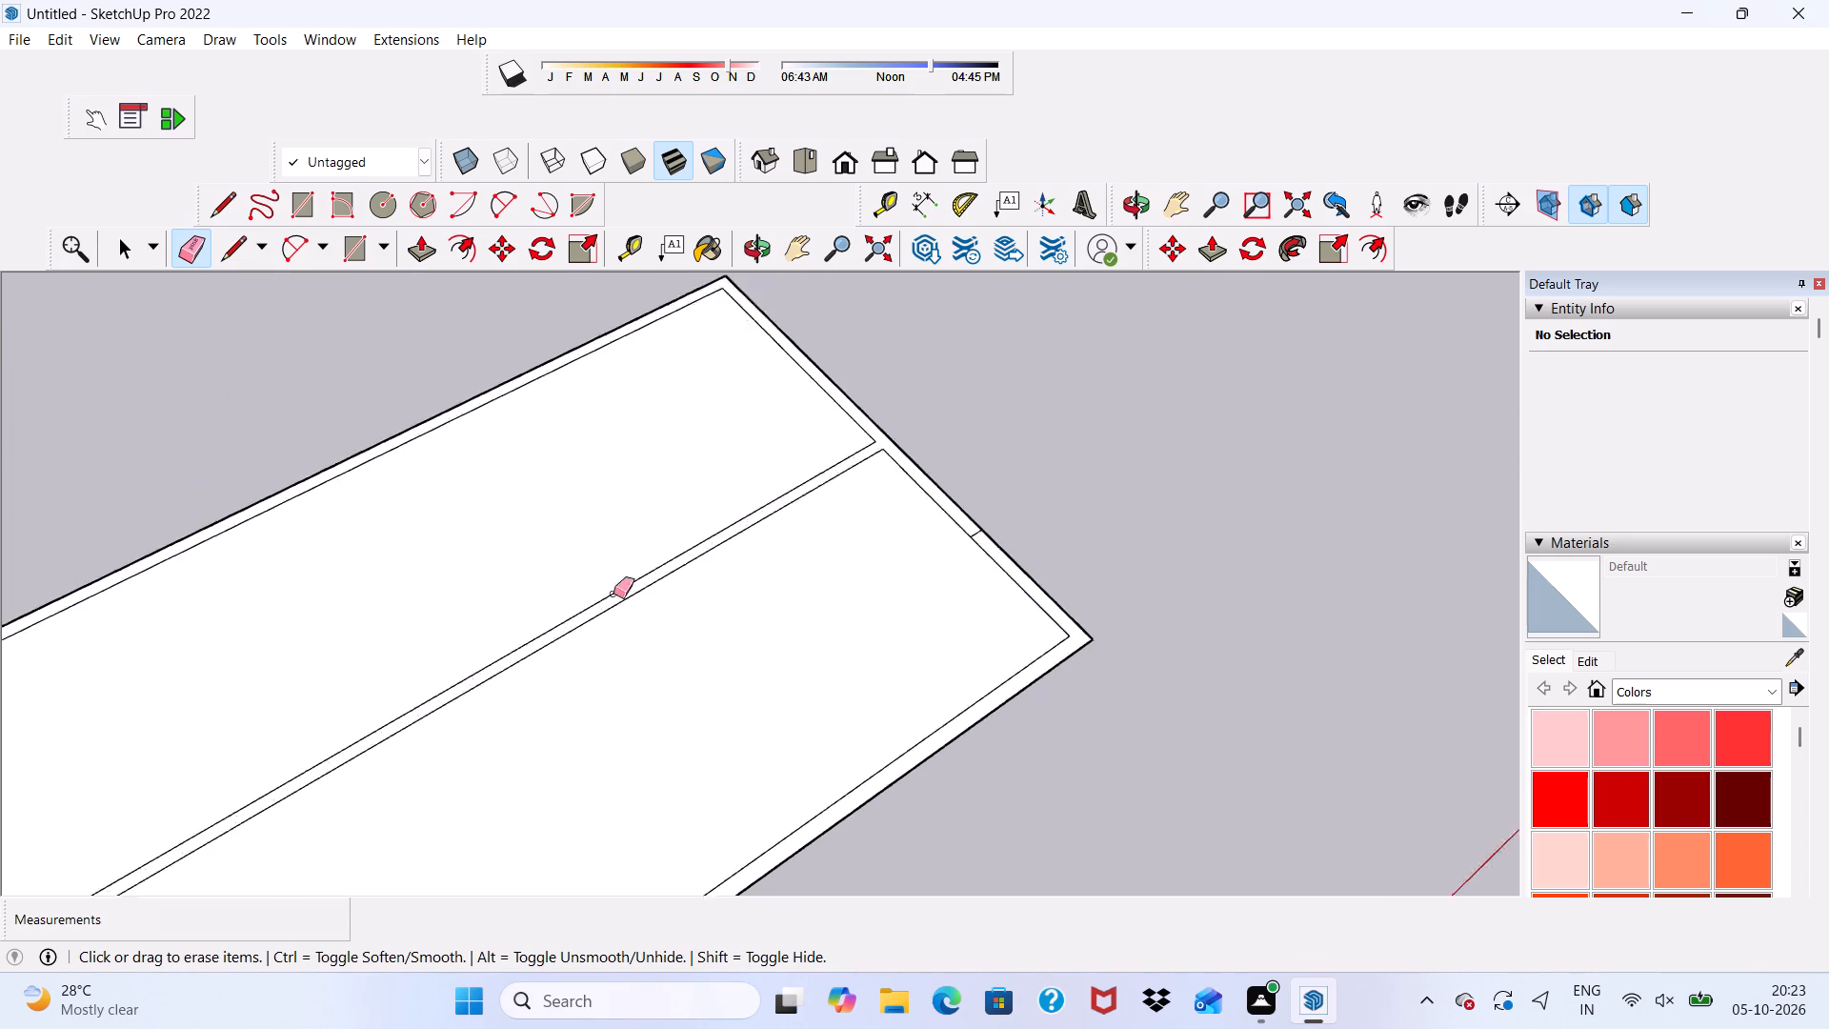
scroll(613, 594, "down", 10)
scroll(323, 737, "up", 16)
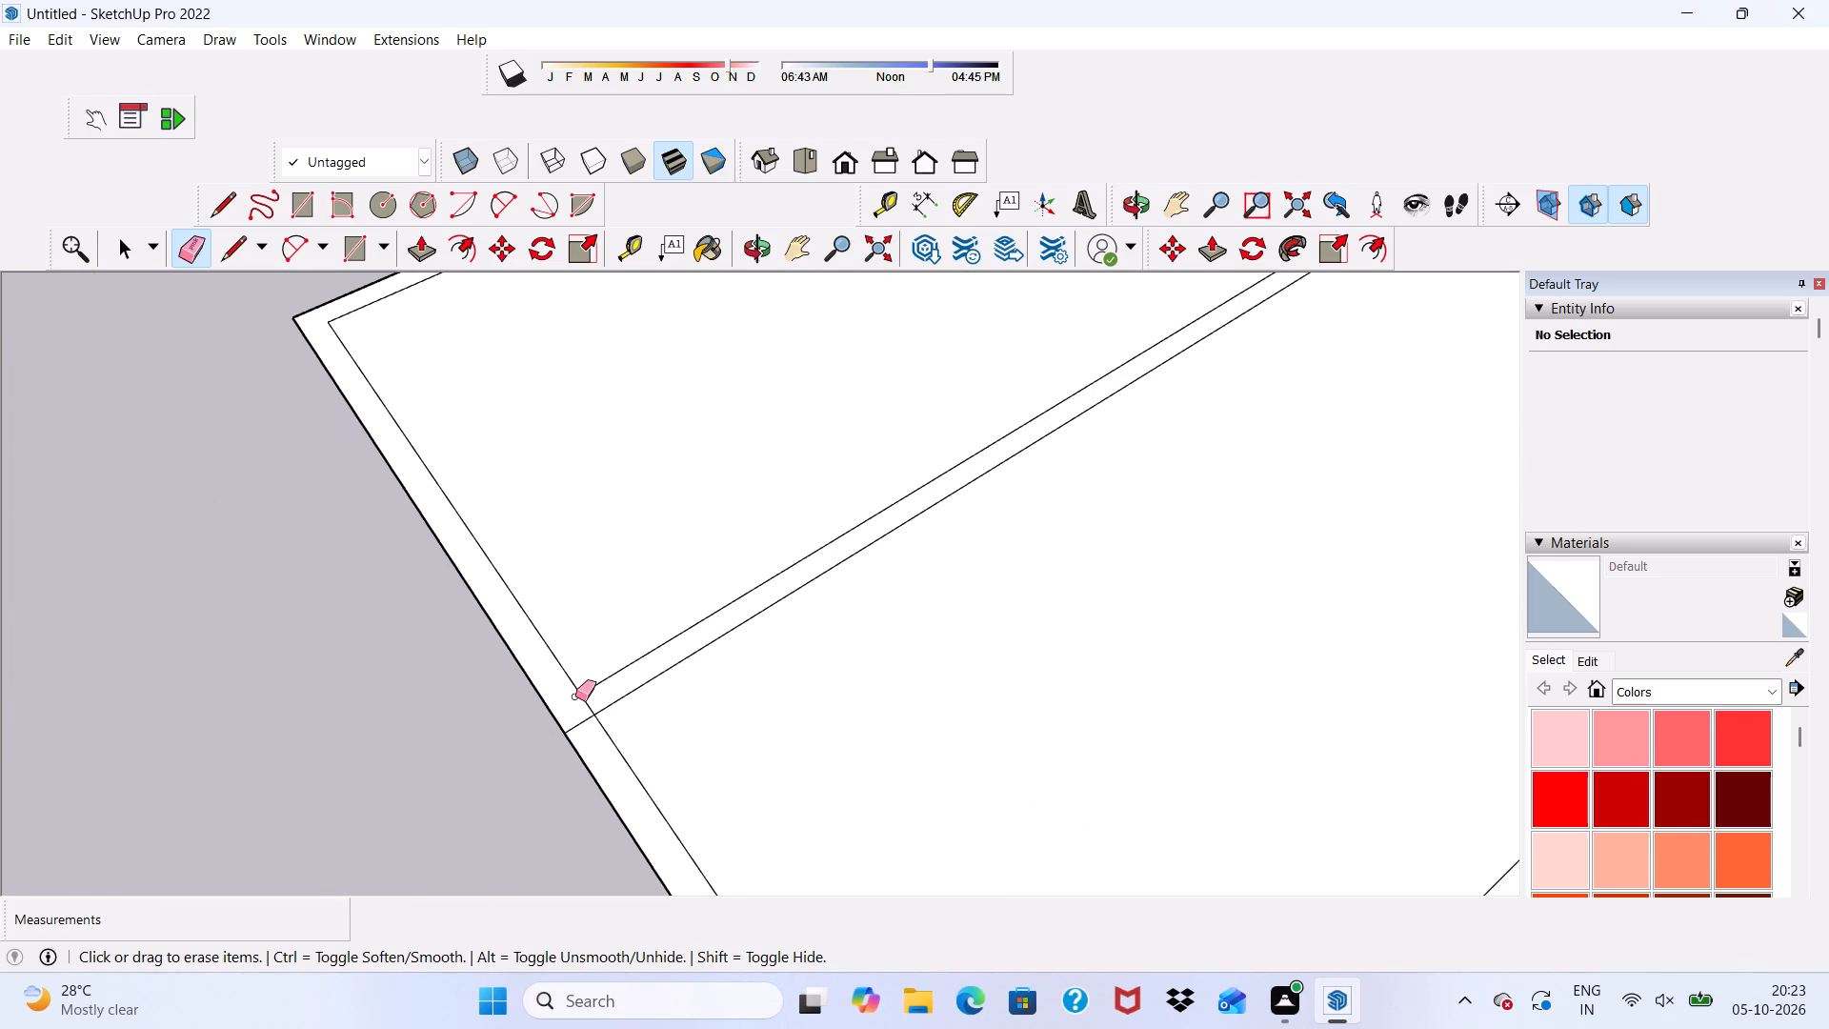
left_click(593, 708)
scroll(723, 656, "down", 5)
key("space")
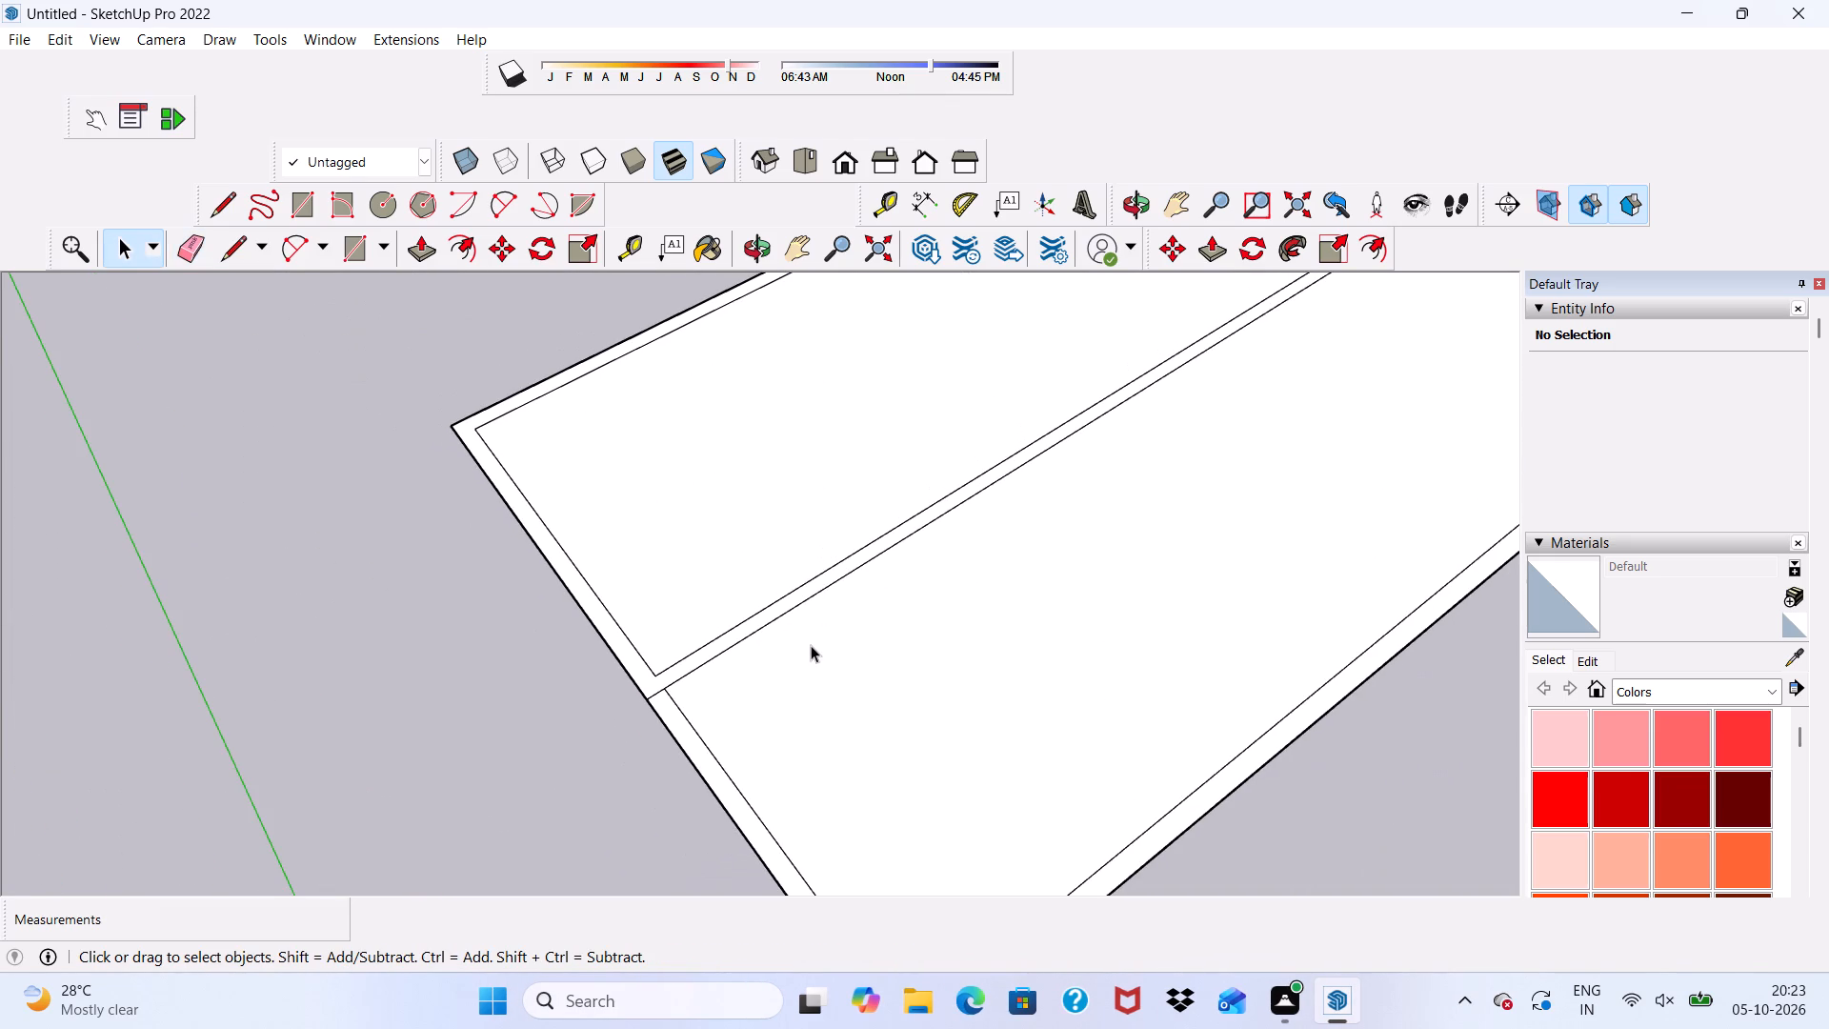
Push/Pull the joined border and dividing strip face up 10' to form walls.
scroll(707, 705, "up", 4)
left_click(613, 672)
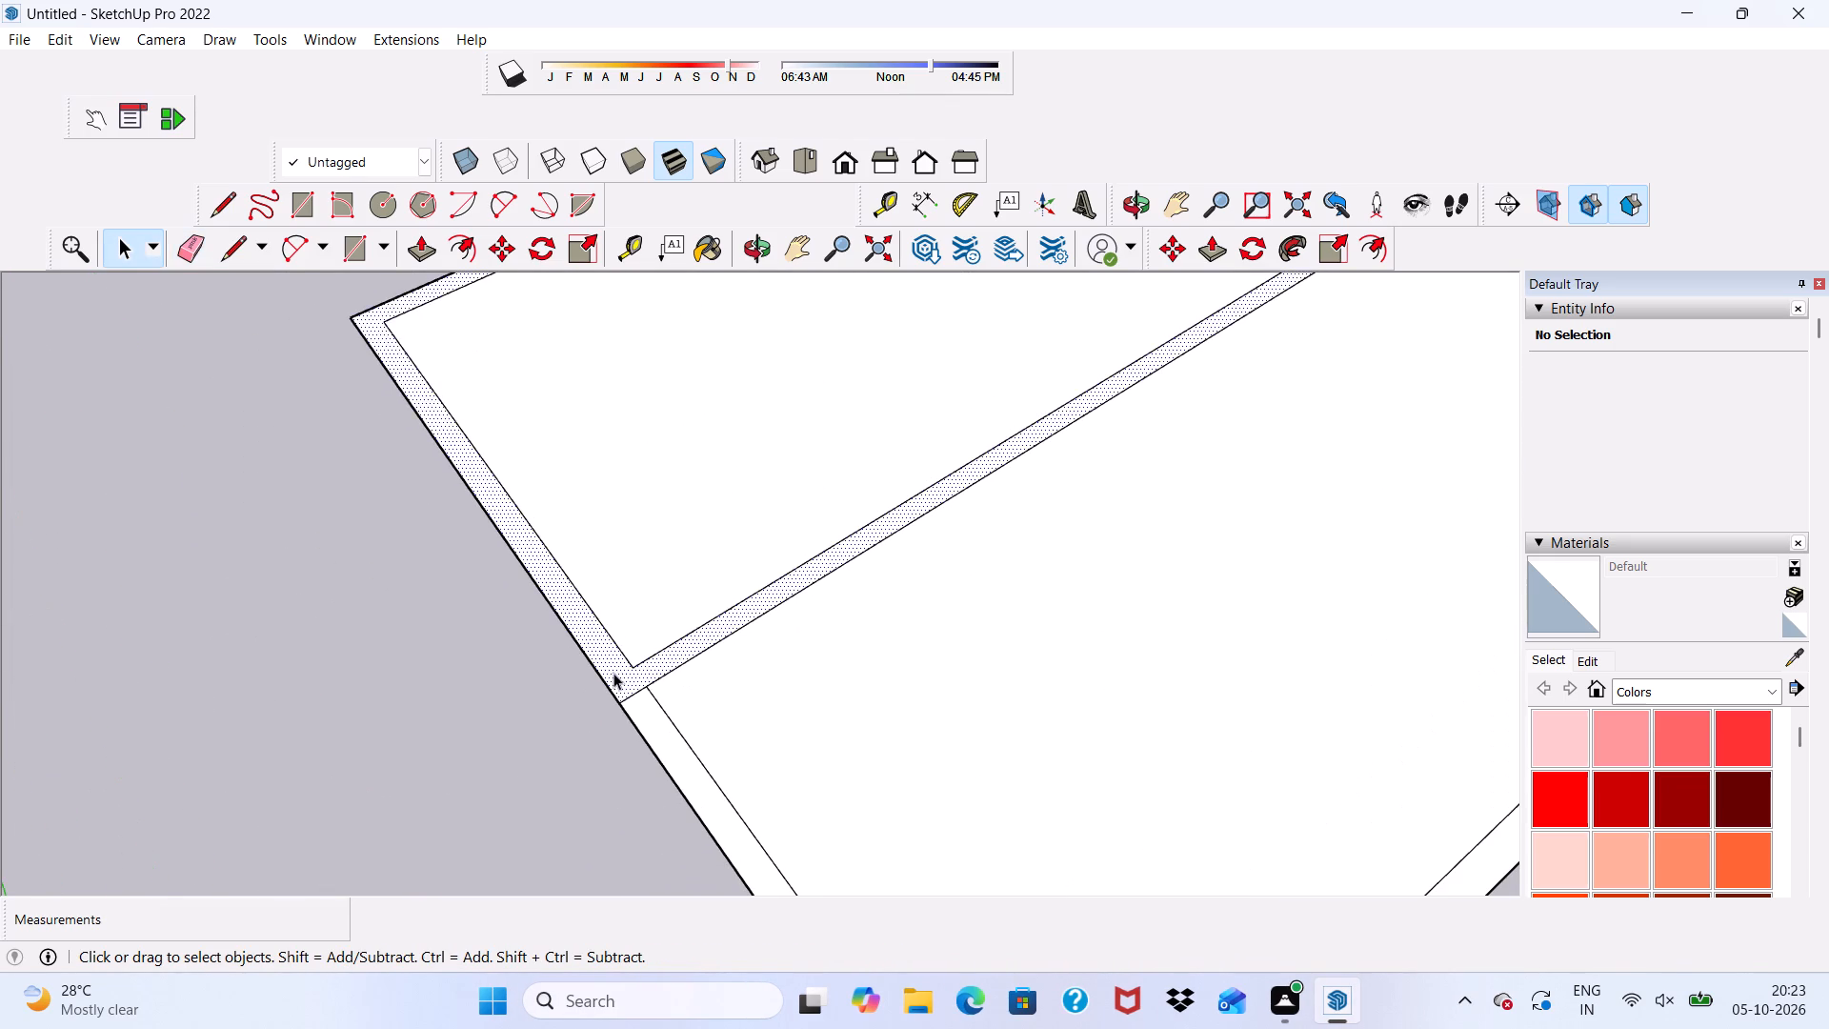
scroll(580, 694, "down", 15)
middle_click_drag(990, 792, 739, 722)
middle_click(739, 722)
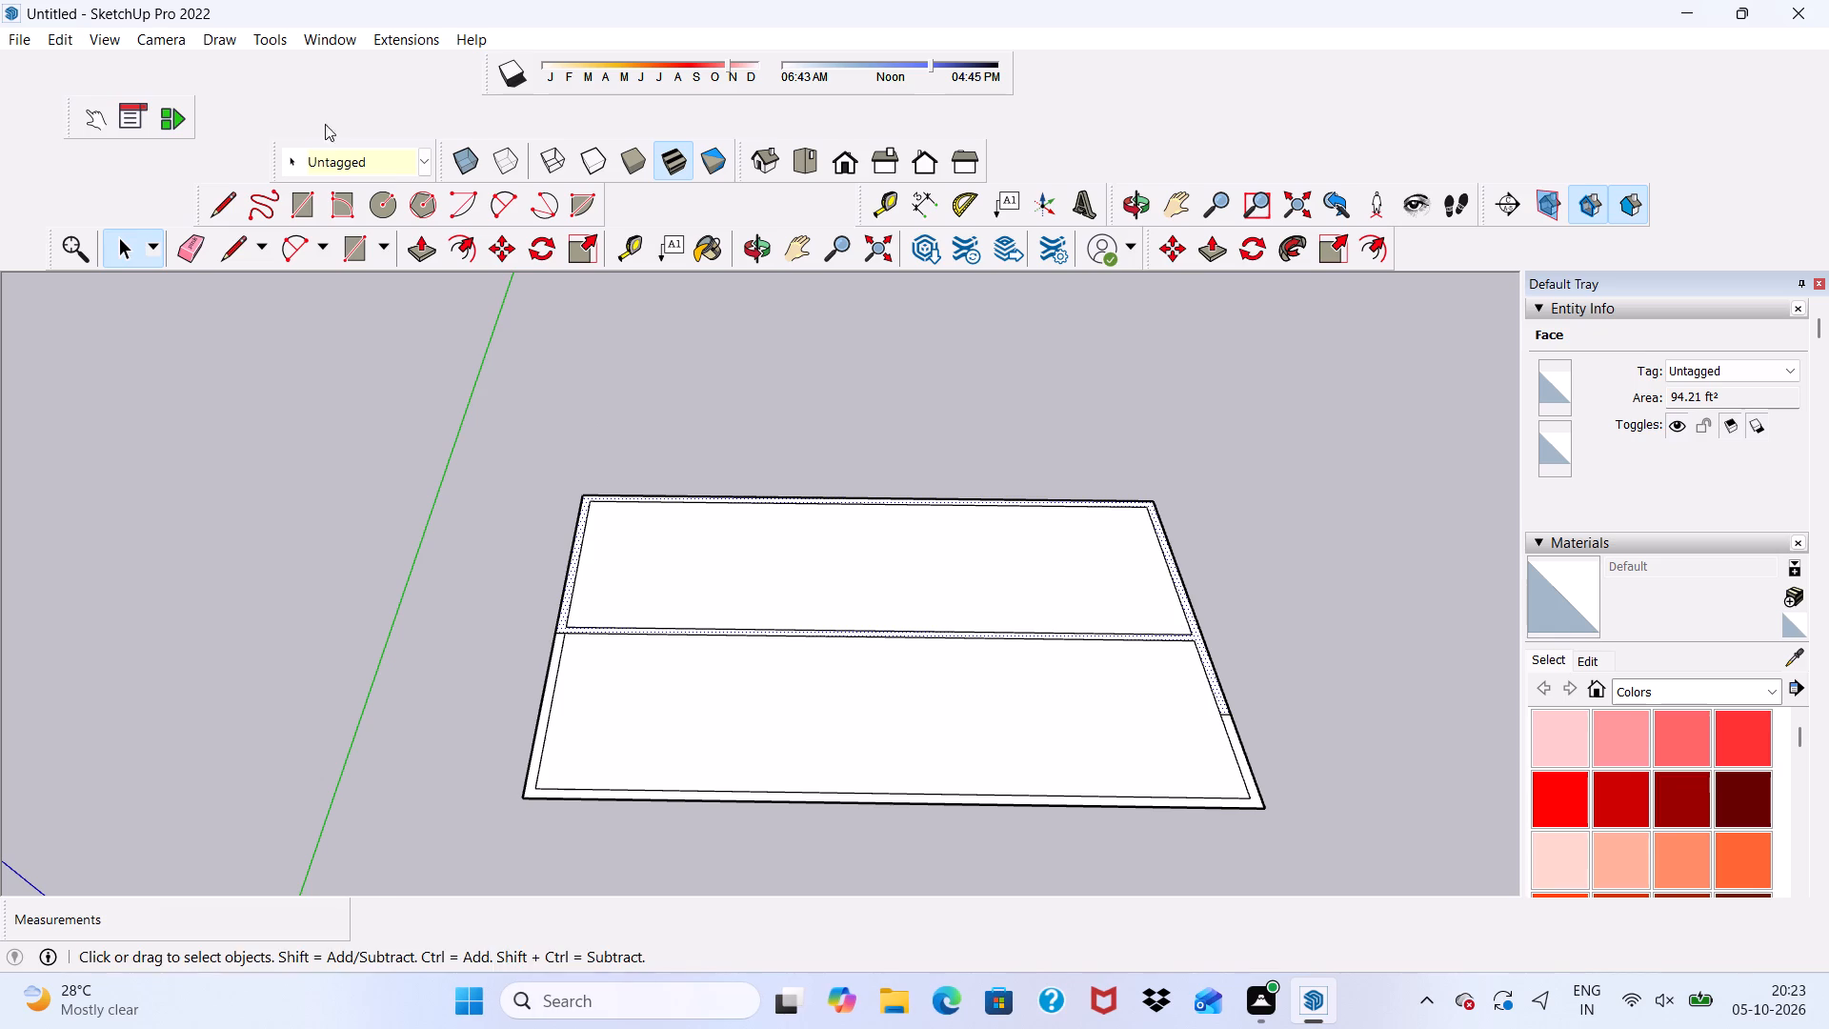
left_click(410, 248)
scroll(528, 540, "up", 8)
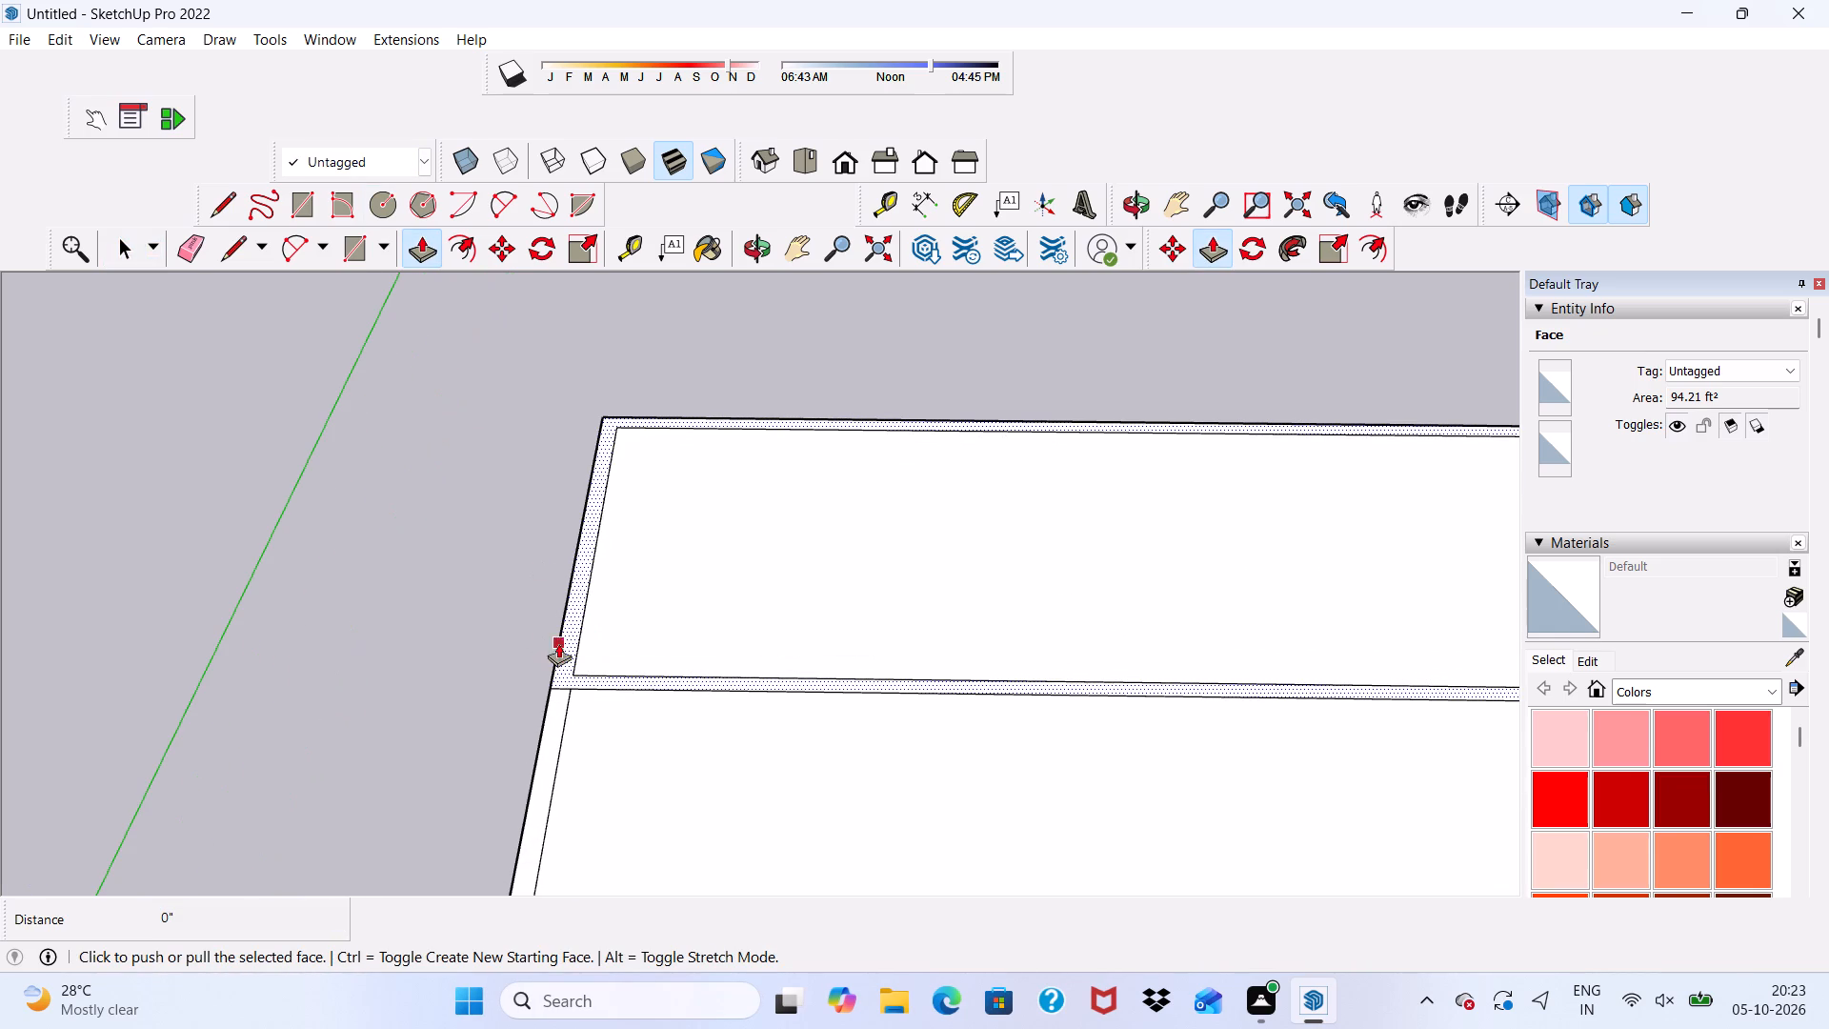
left_click(575, 635)
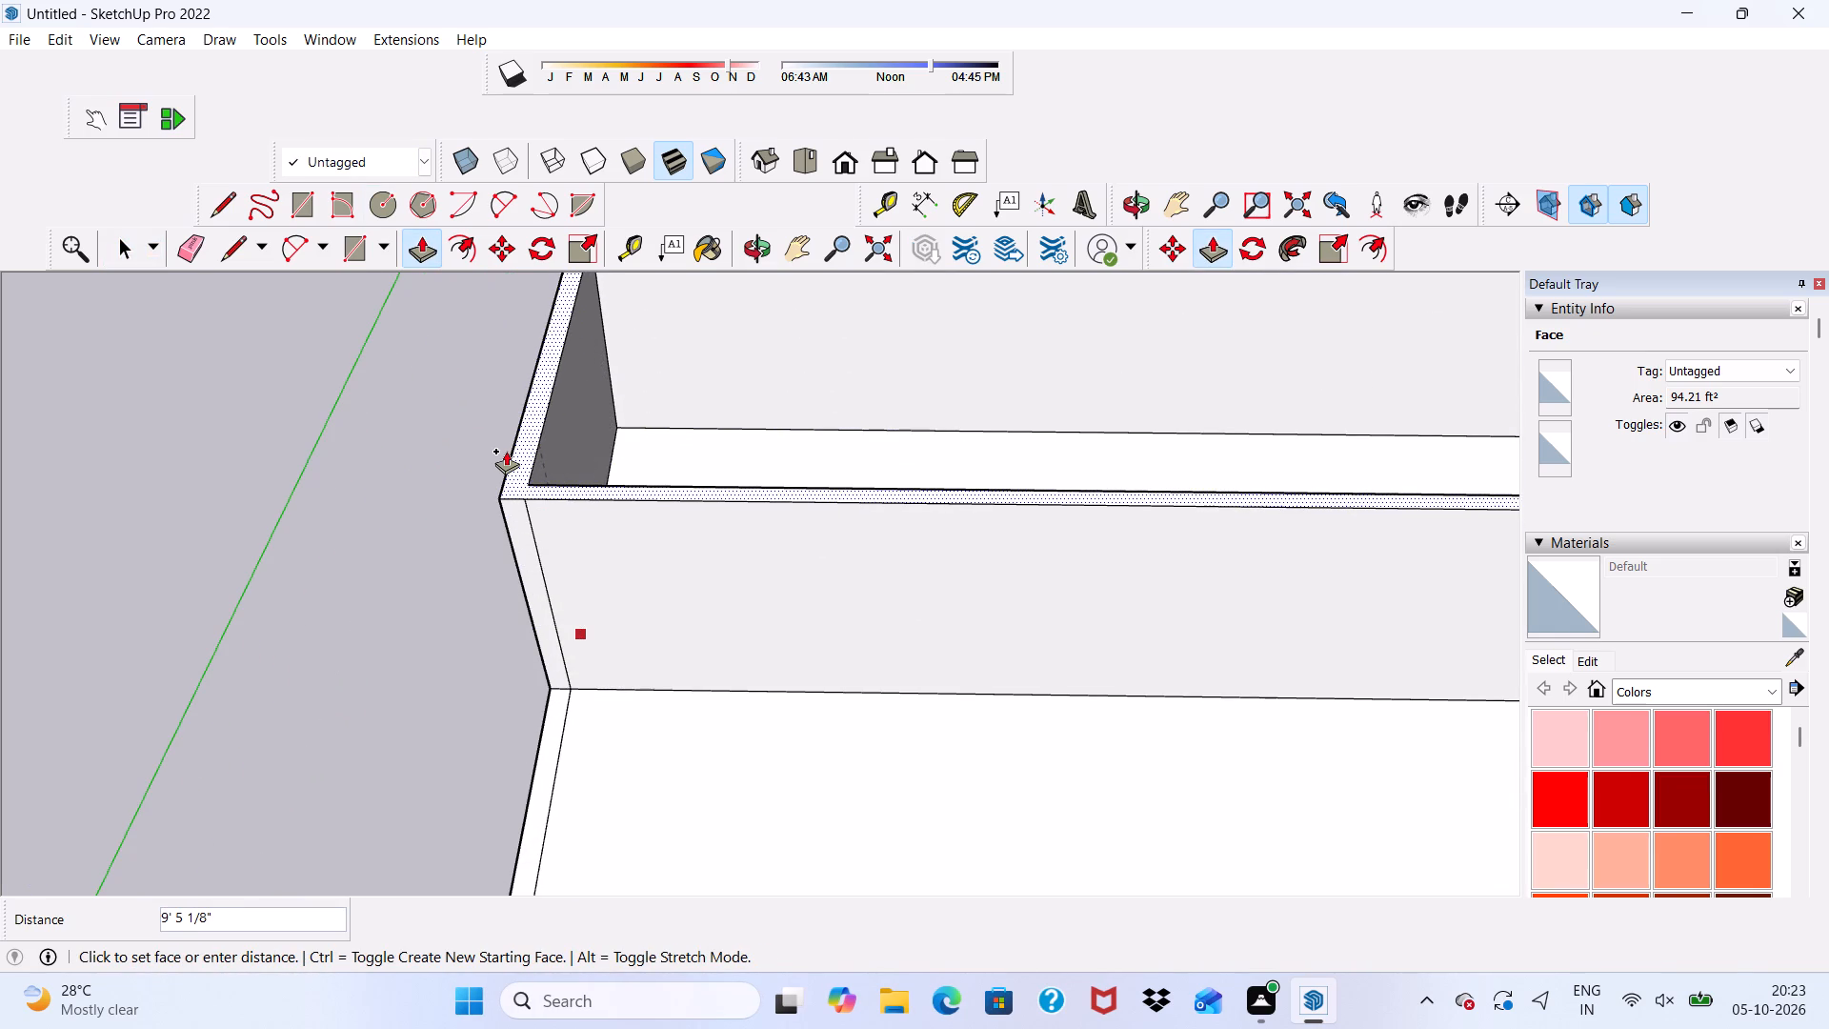
key("1")
type("0'")
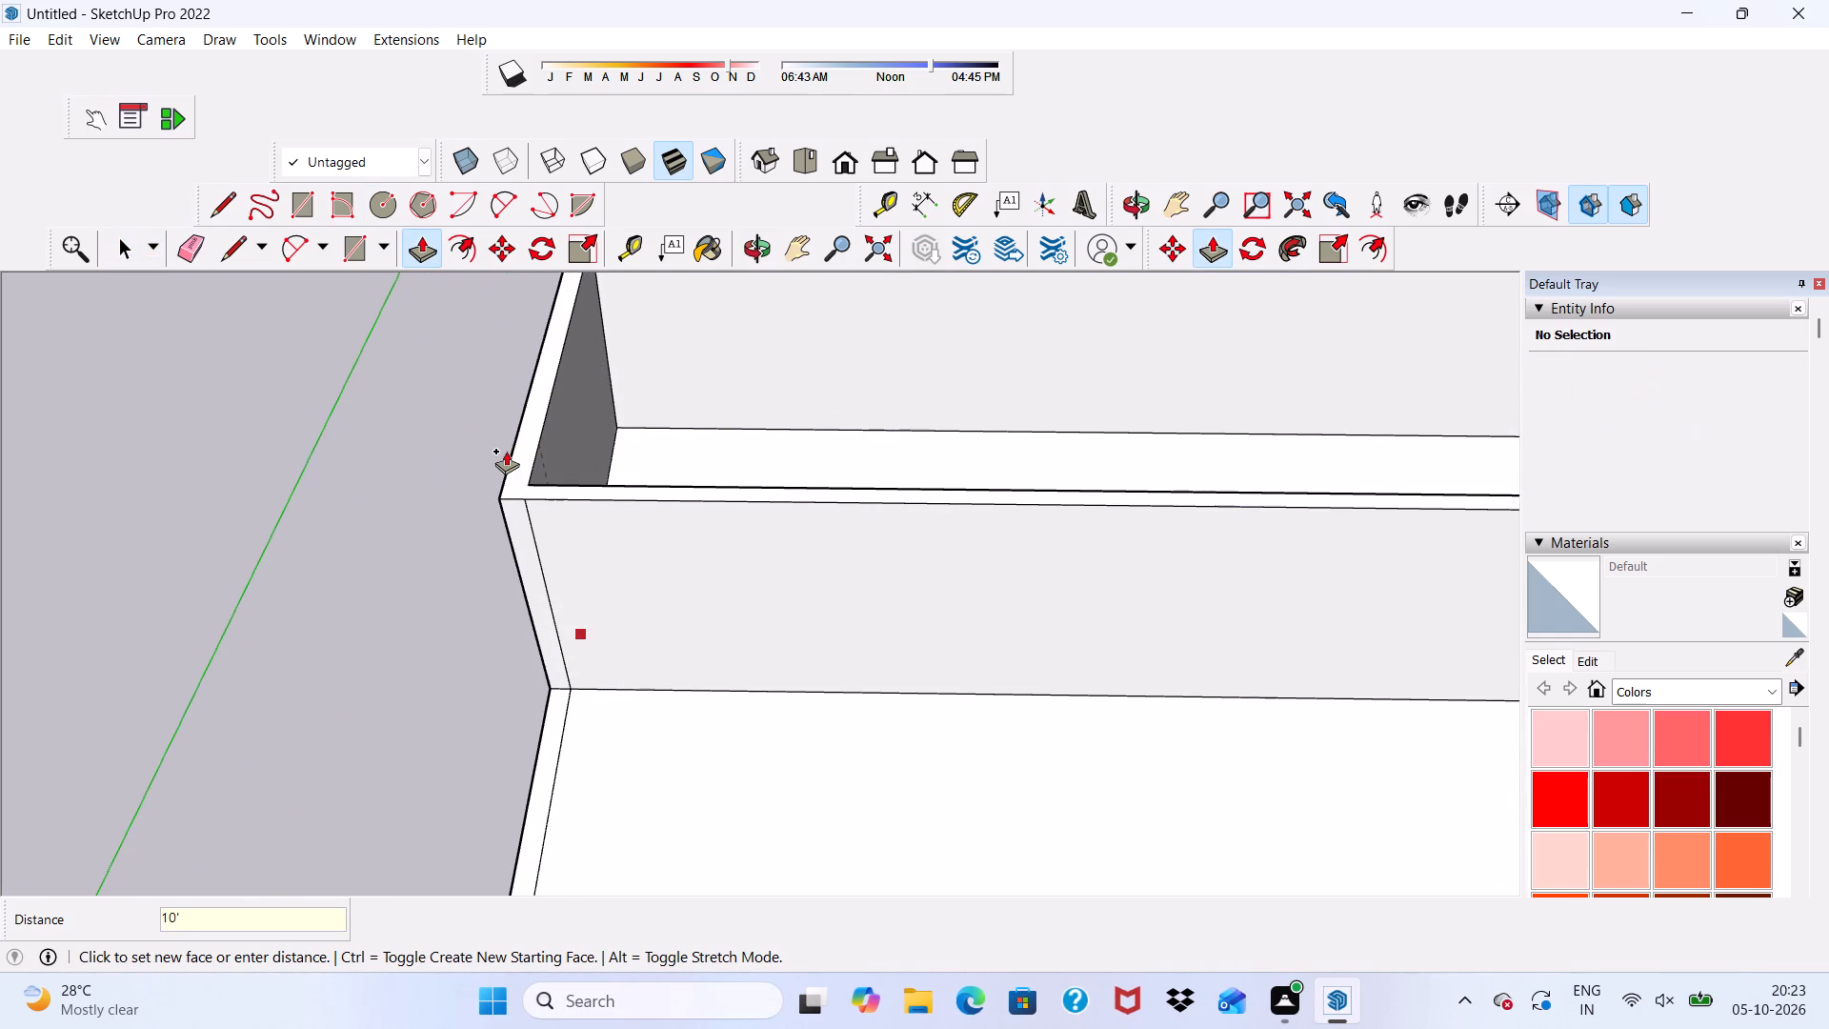
key("Return")
Examine the raised walls, the dividing wall and the flat floor area in front from several angles.
scroll(506, 451, "down", 10)
scroll(1393, 838, "up", 1)
scroll(1392, 837, "down", 1)
scroll(1390, 835, "up", 1)
scroll(1384, 831, "down", 5)
scroll(1114, 721, "up", 1)
middle_click_drag(1104, 708, 1105, 657)
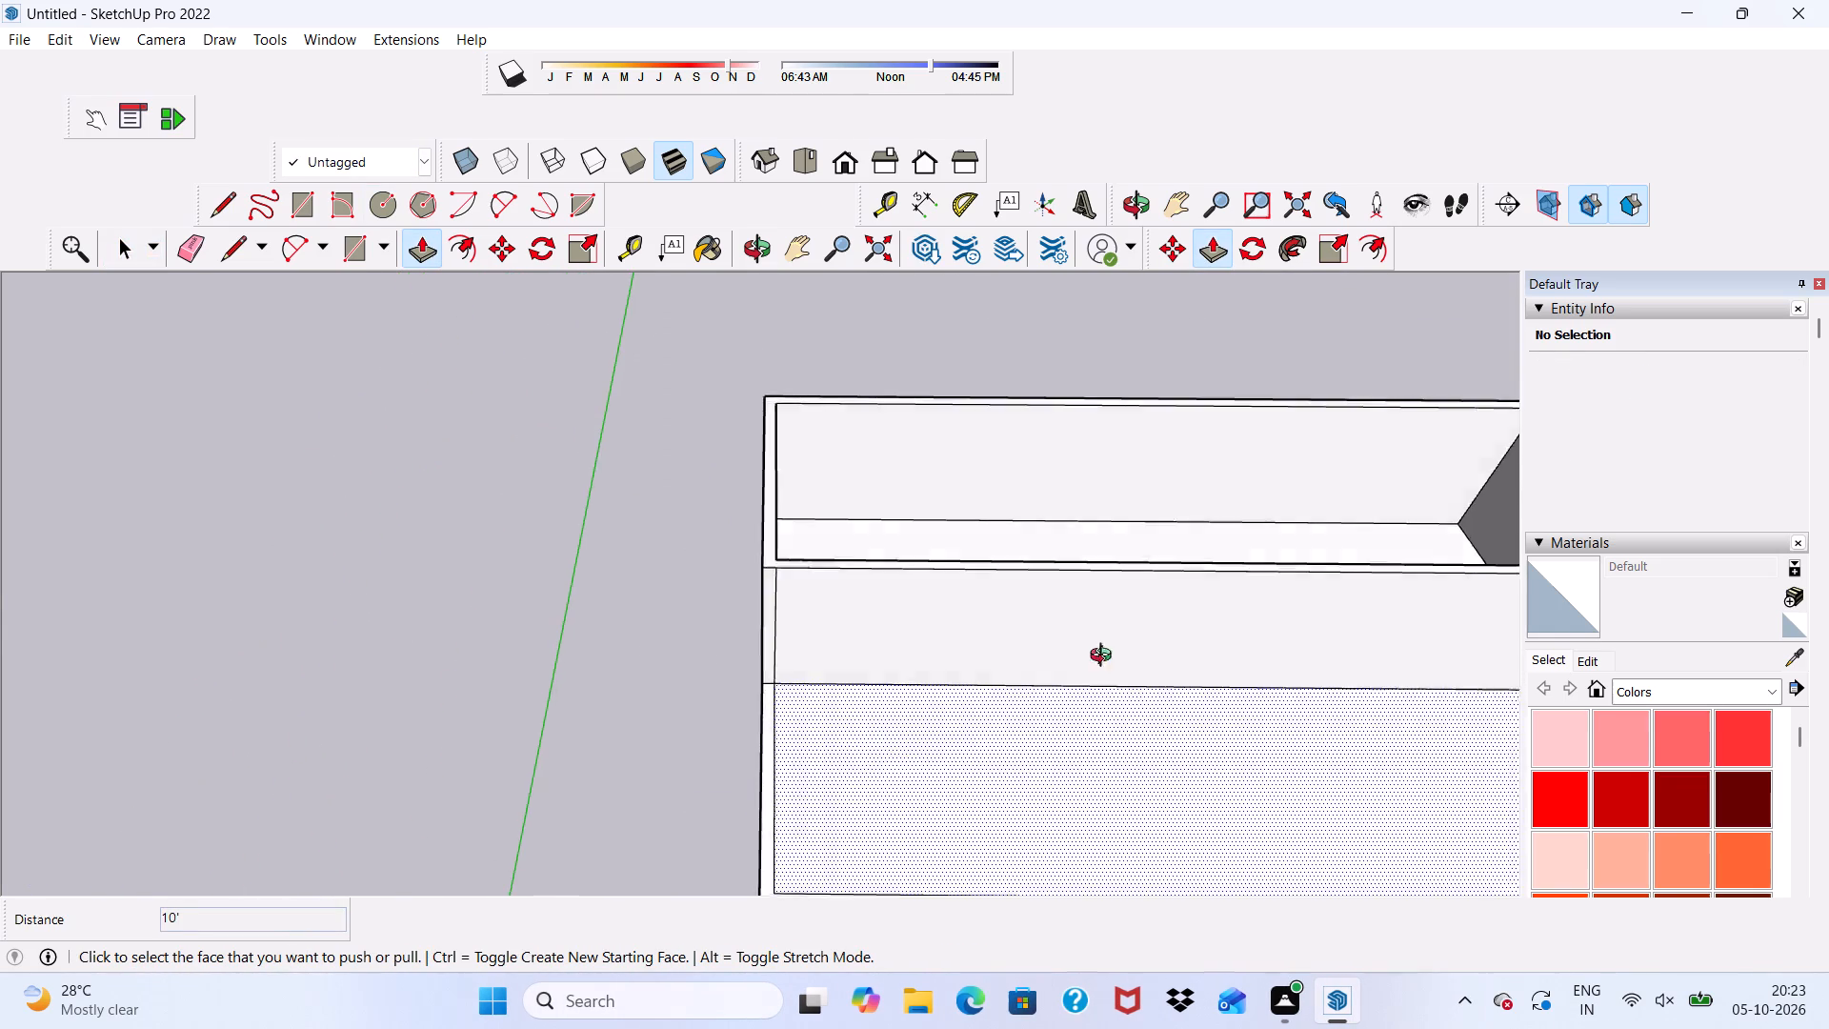
middle_click_drag(1105, 657, 1109, 536)
scroll(1000, 616, "down", 11)
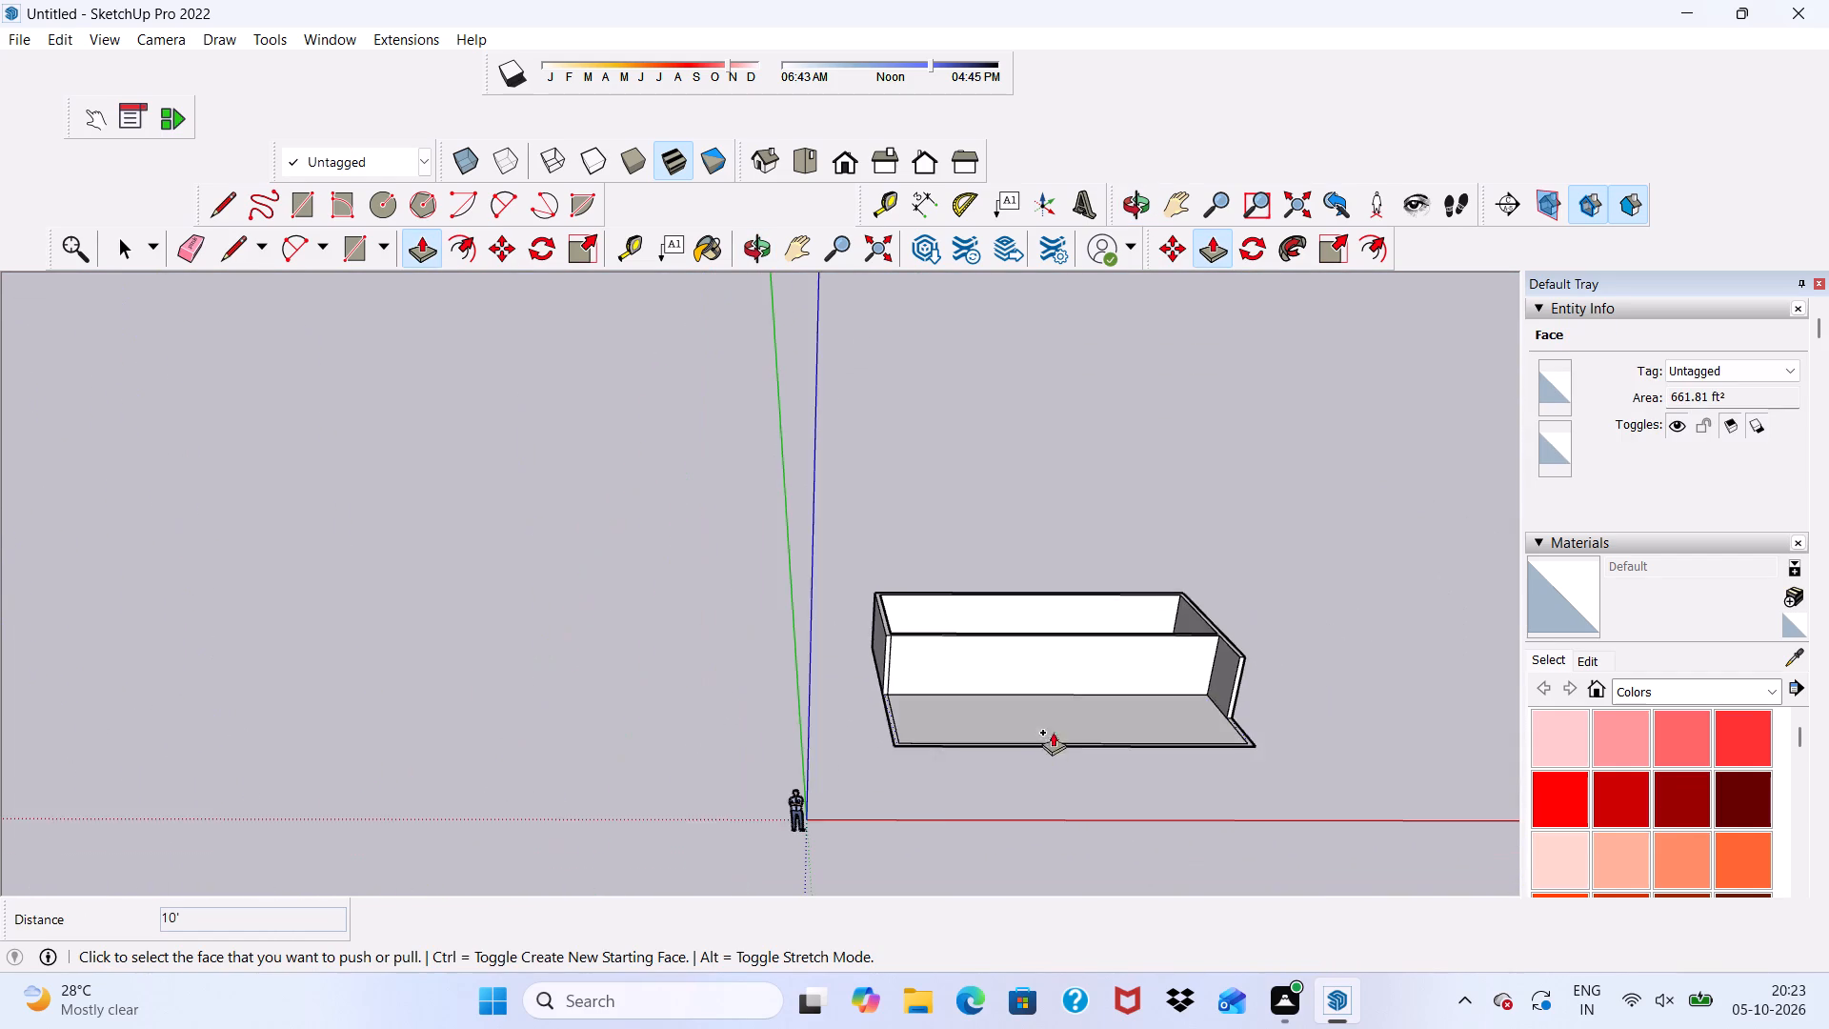
middle_click_drag(1053, 732, 1052, 709)
scroll(1052, 709, "up", 2)
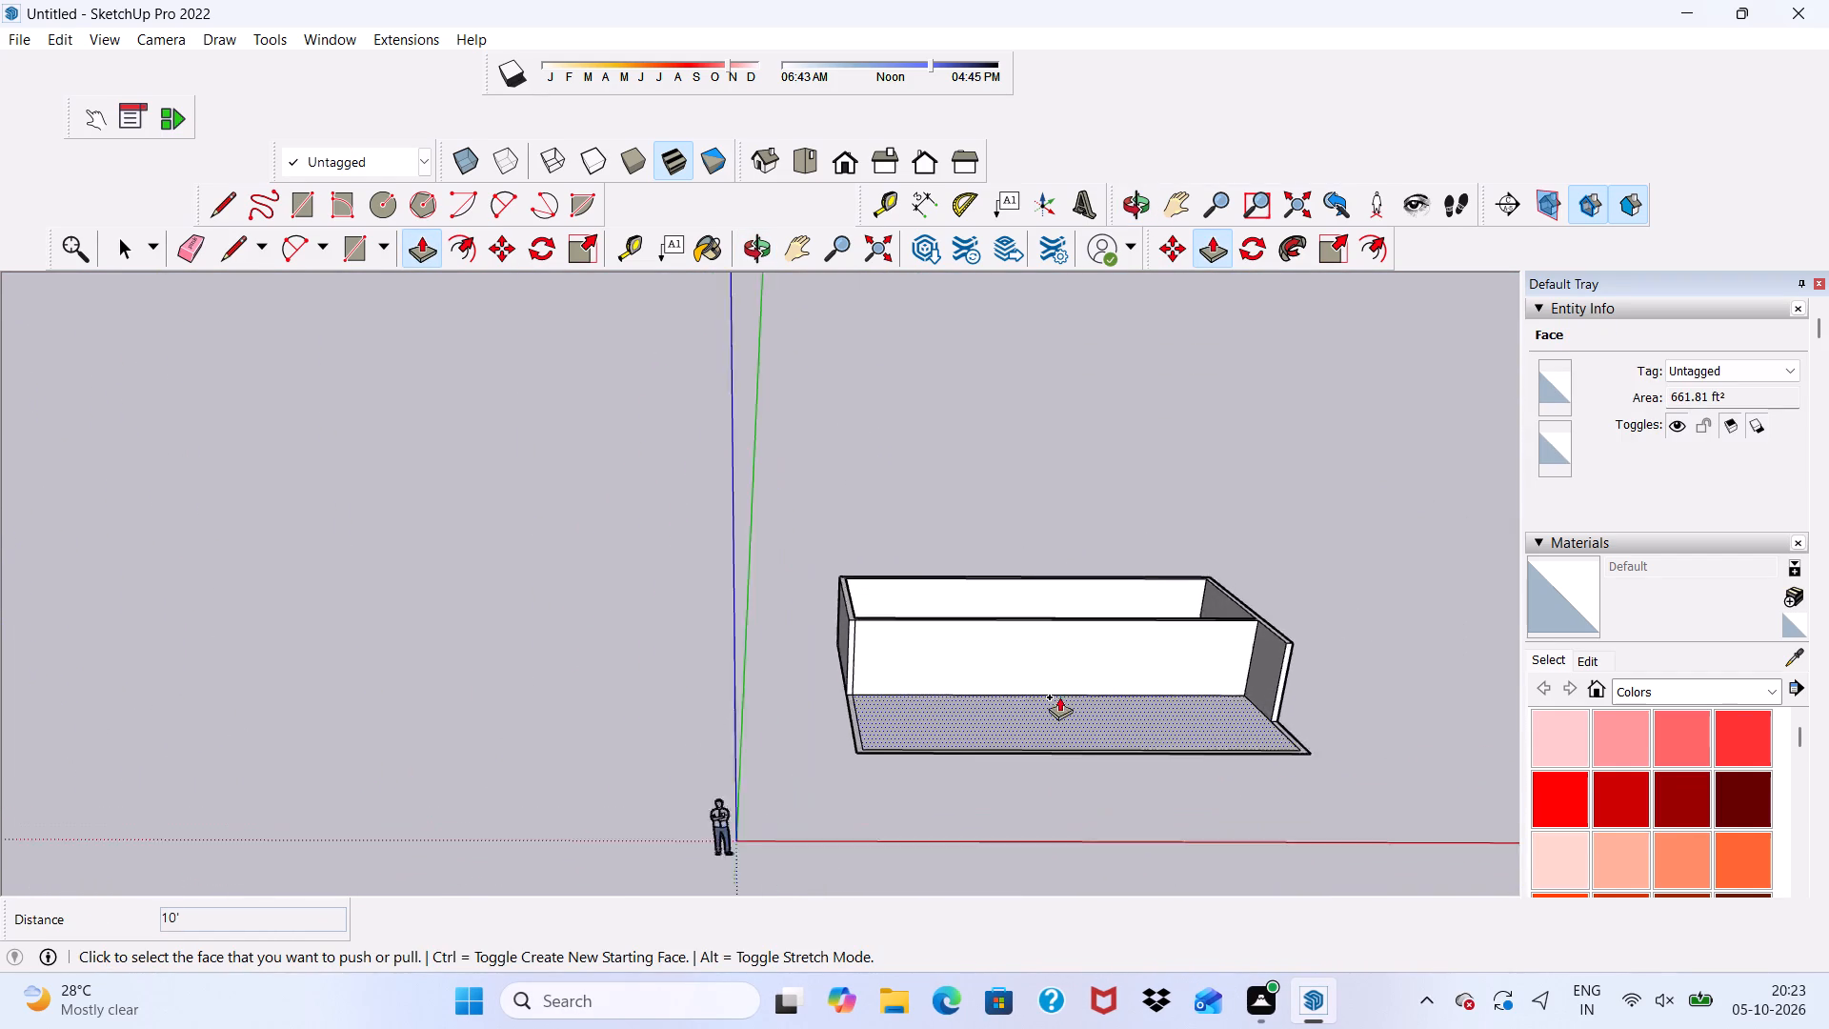
scroll(1059, 696, "up", 2)
scroll(952, 626, "down", 5)
middle_click_drag(911, 580, 768, 807)
scroll(1022, 524, "up", 5)
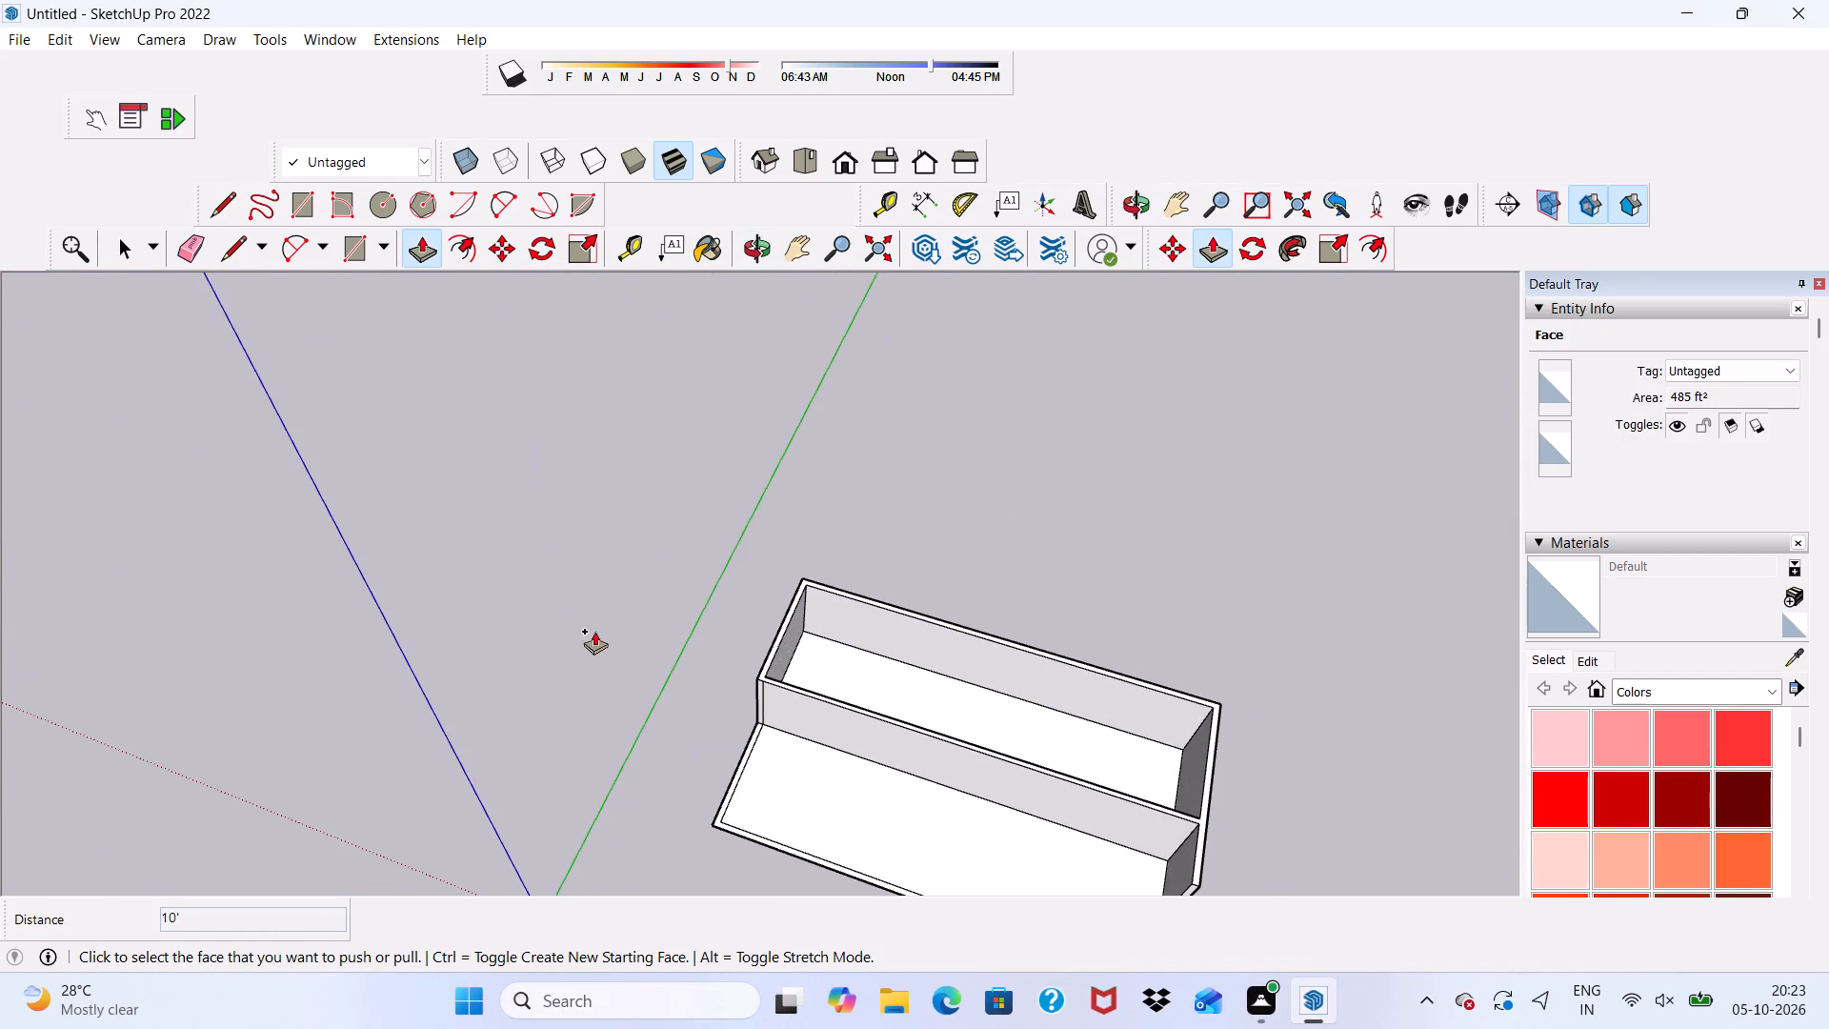
middle_click_drag(786, 646, 928, 479)
scroll(1029, 654, "up", 5)
scroll(1003, 661, "down", 3)
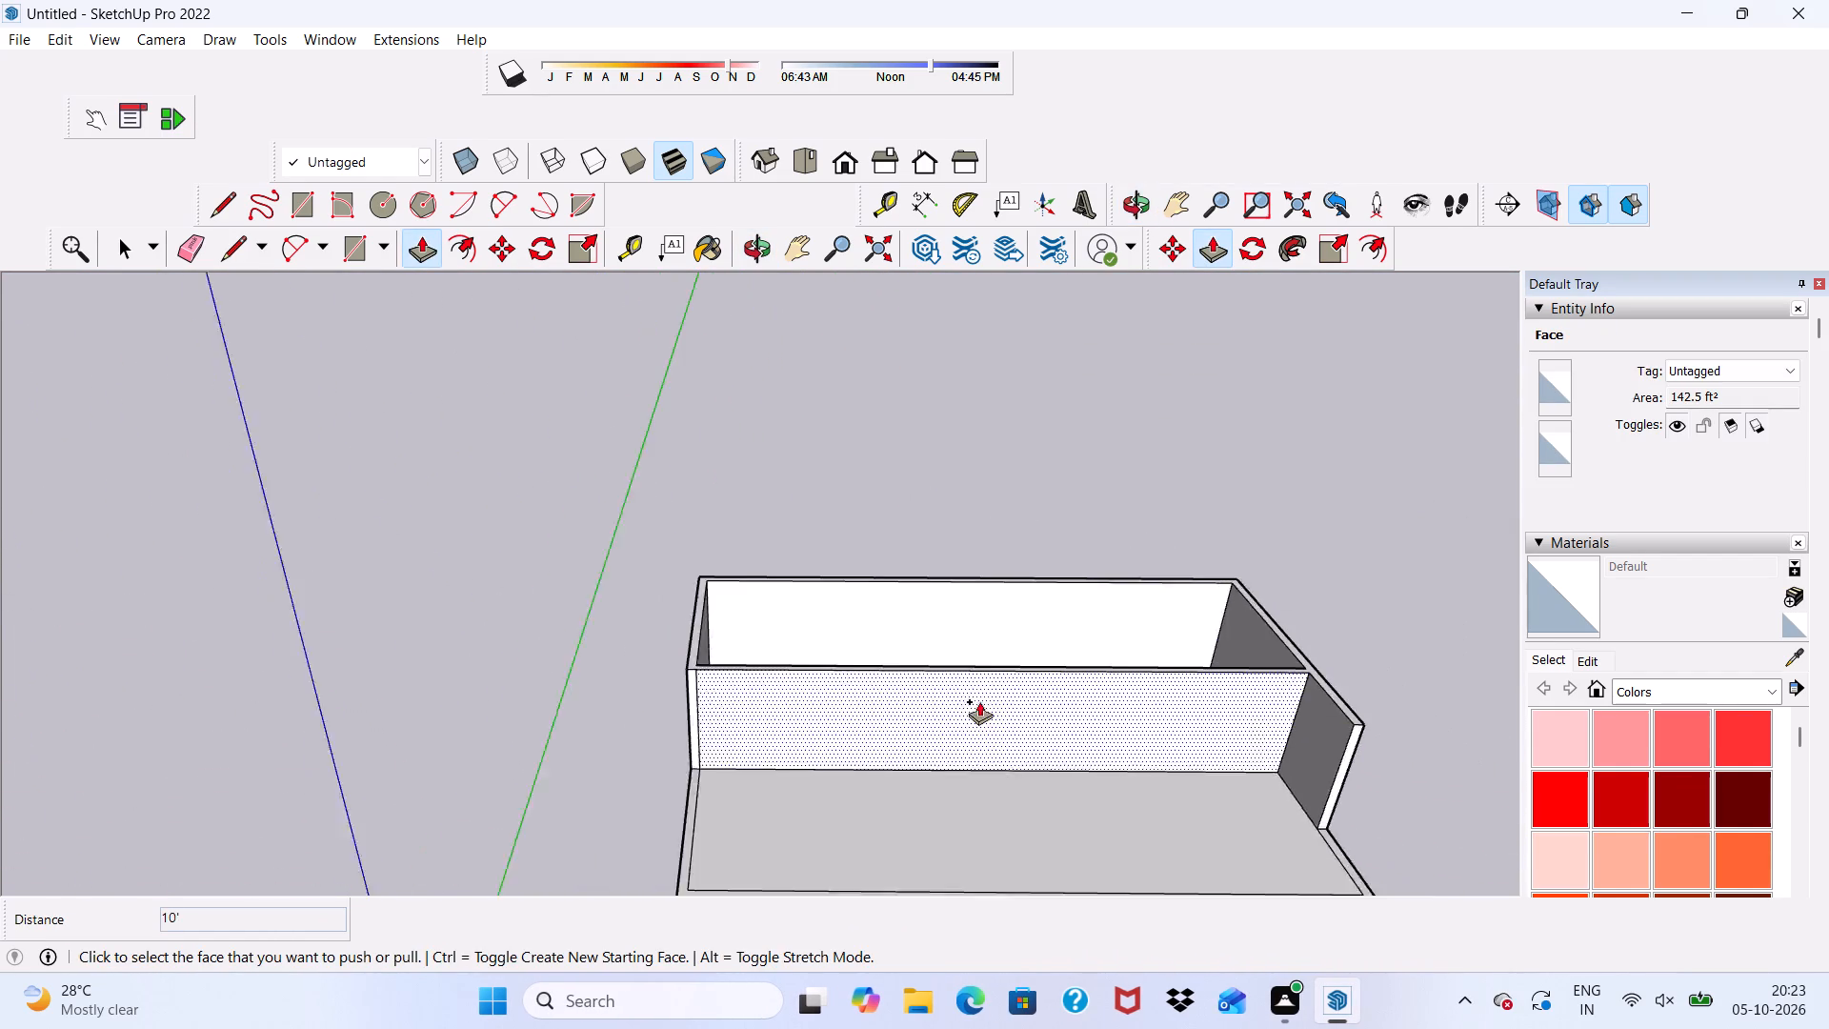
scroll(979, 701, "down", 1)
middle_click_drag(974, 709, 926, 660)
scroll(662, 767, "up", 4)
middle_click_drag(663, 728, 669, 630)
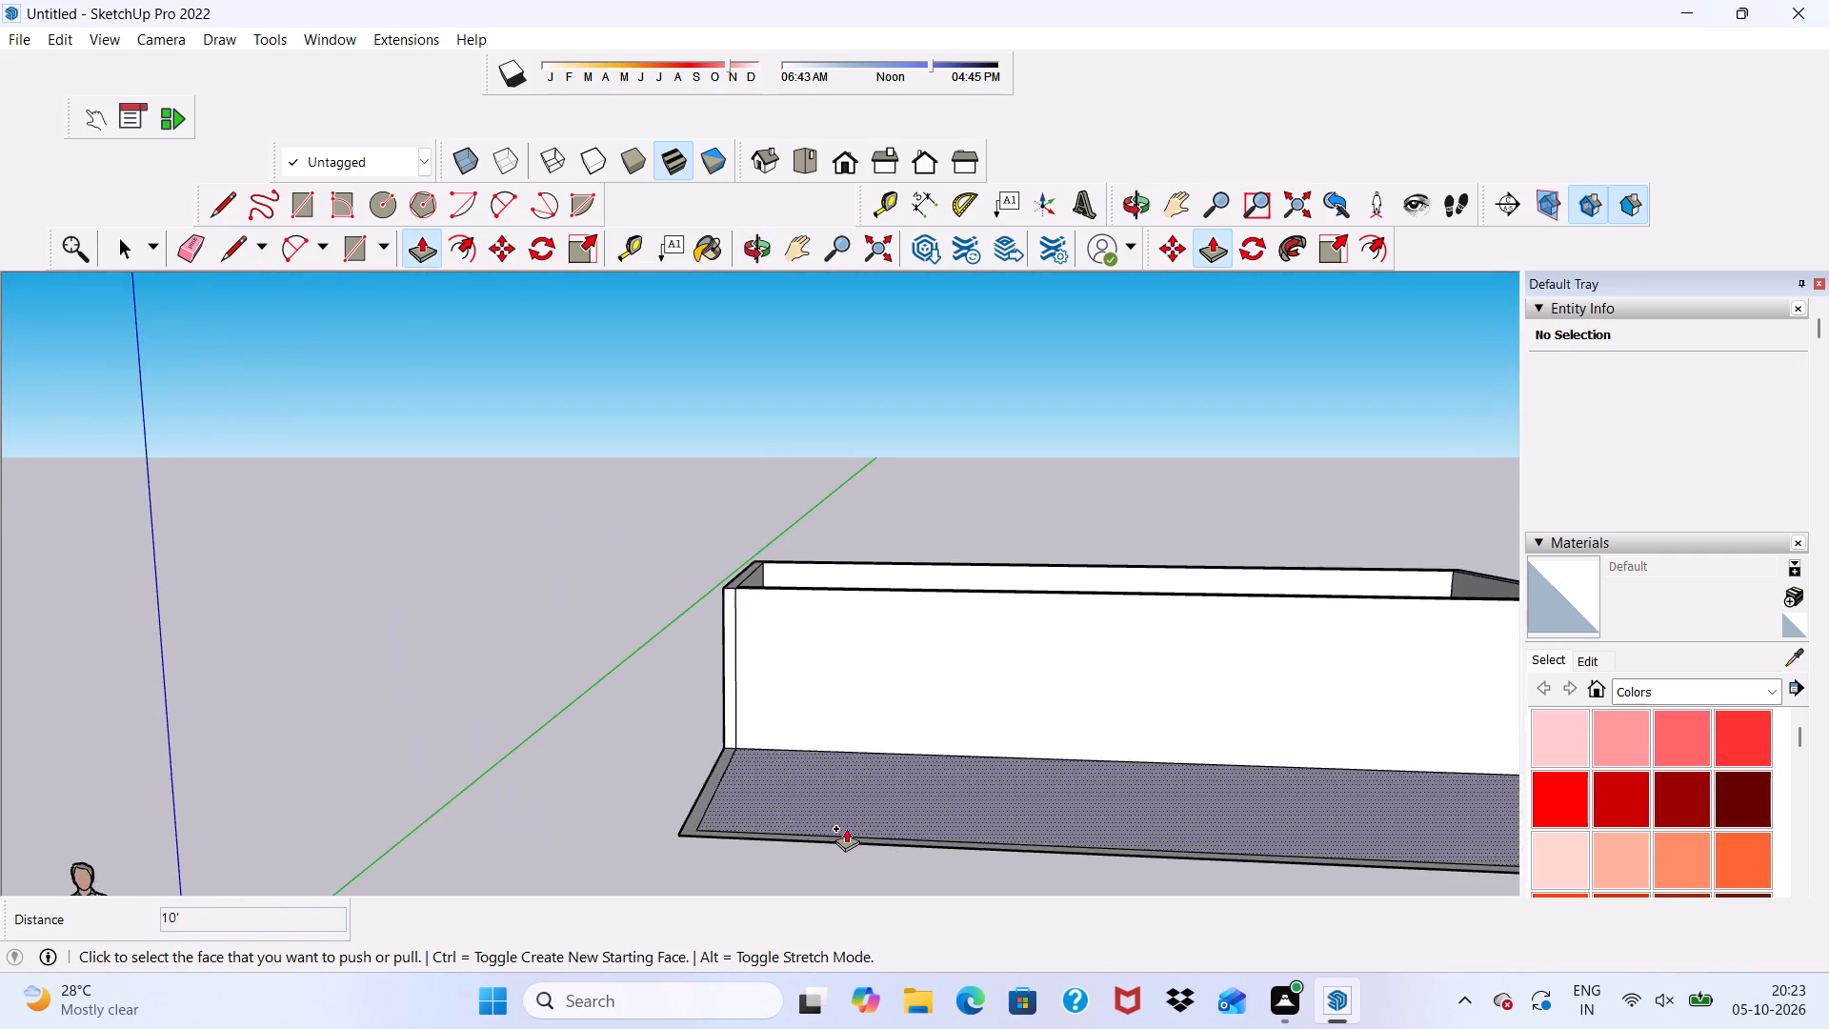
scroll(894, 661, "down", 4)
key("space")
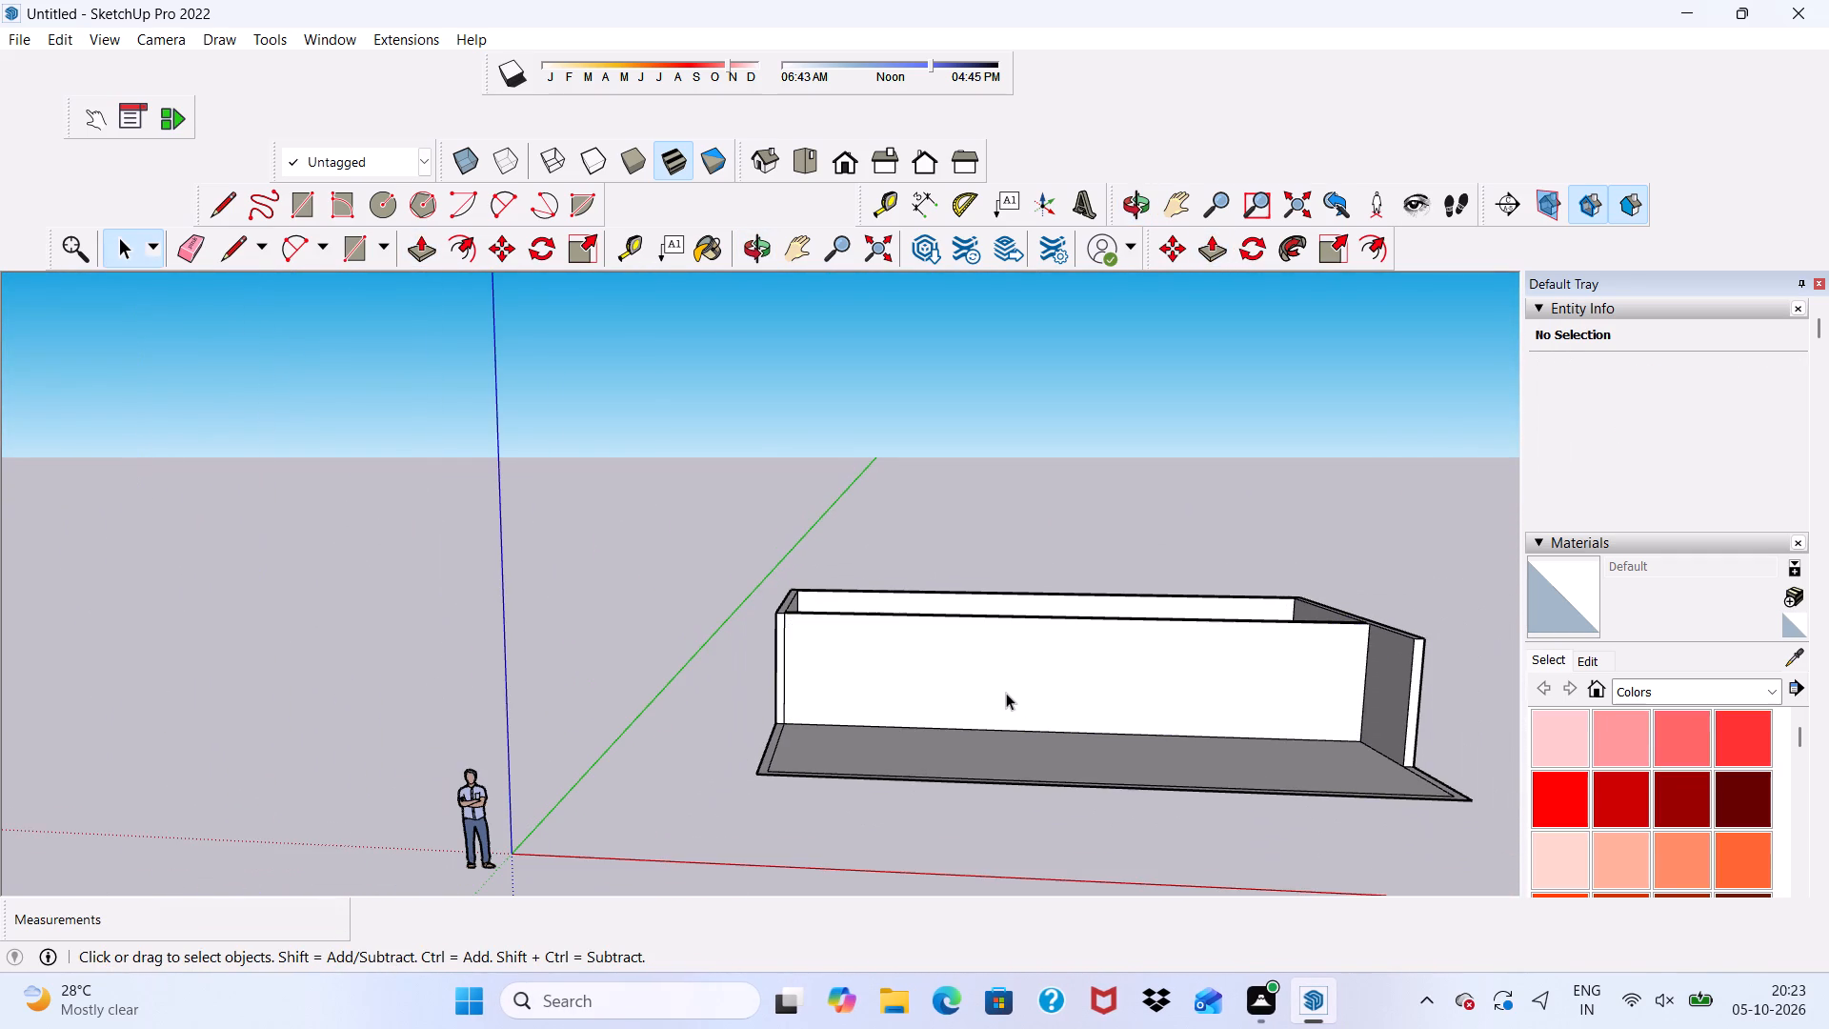
scroll(959, 702, "down", 3)
middle_click_drag(935, 716, 949, 731)
middle_click(949, 731)
scroll(557, 53, "up", 2)
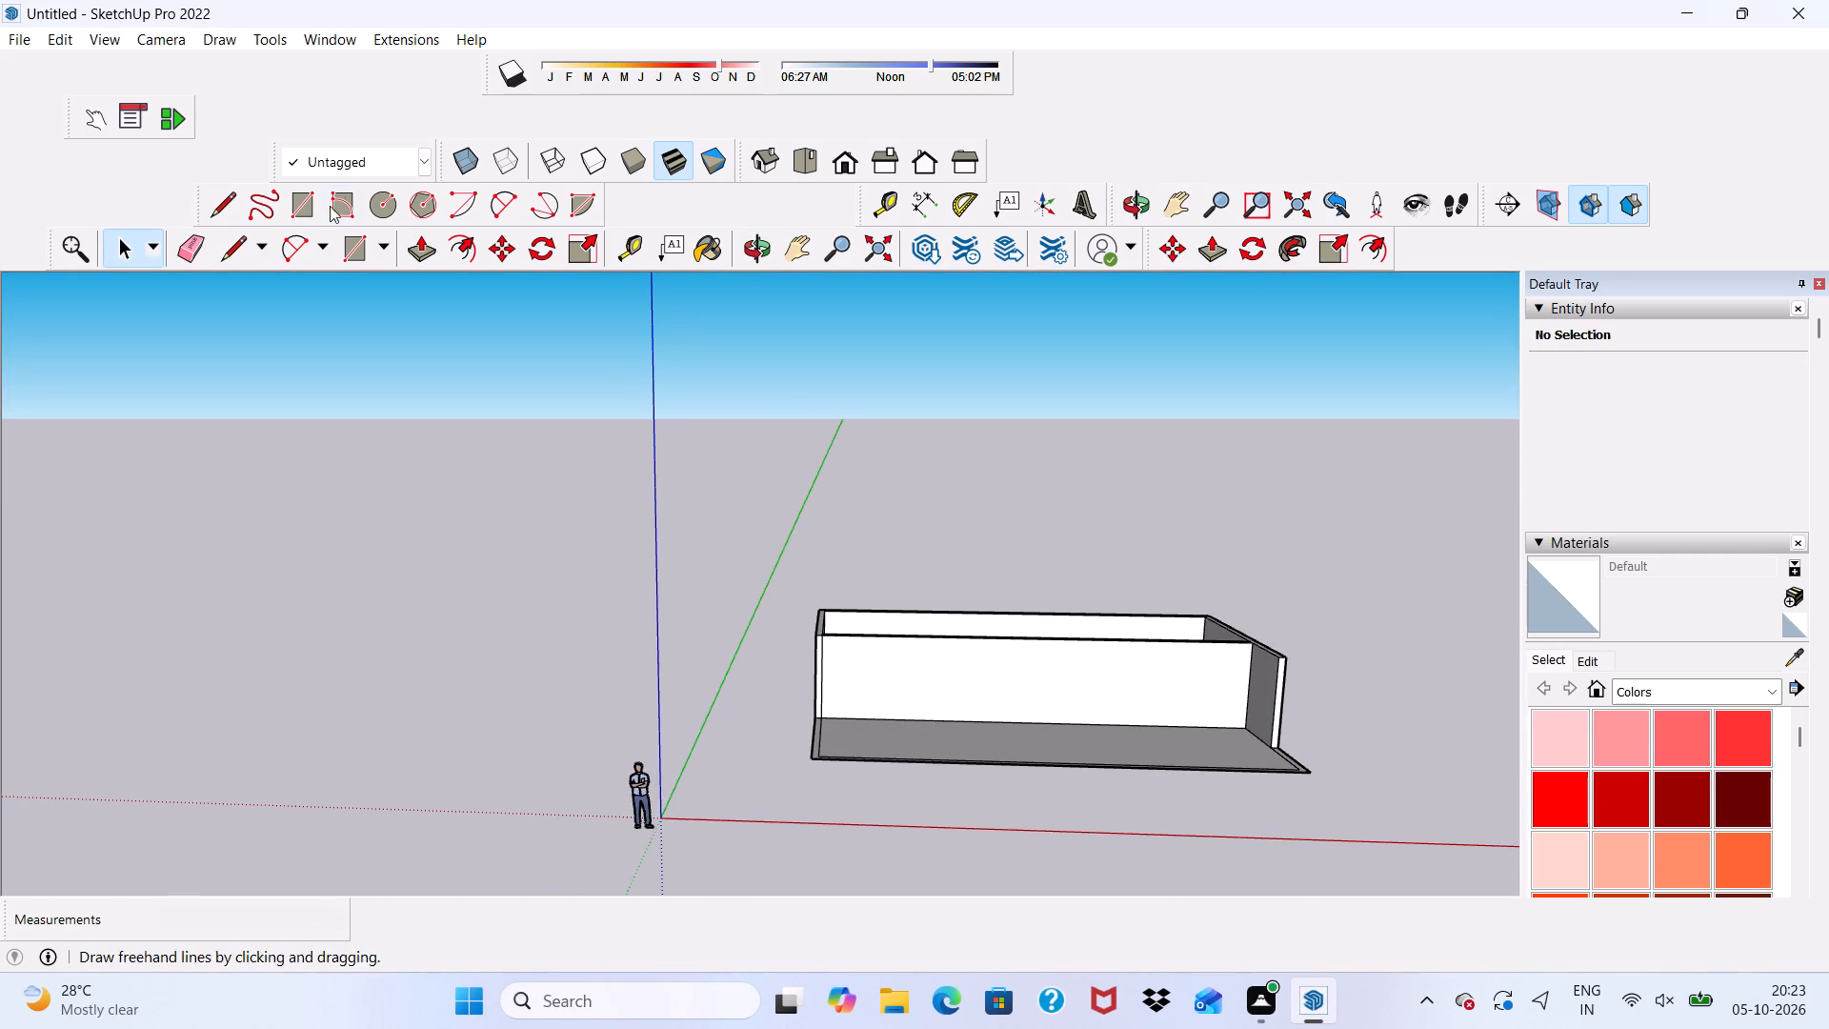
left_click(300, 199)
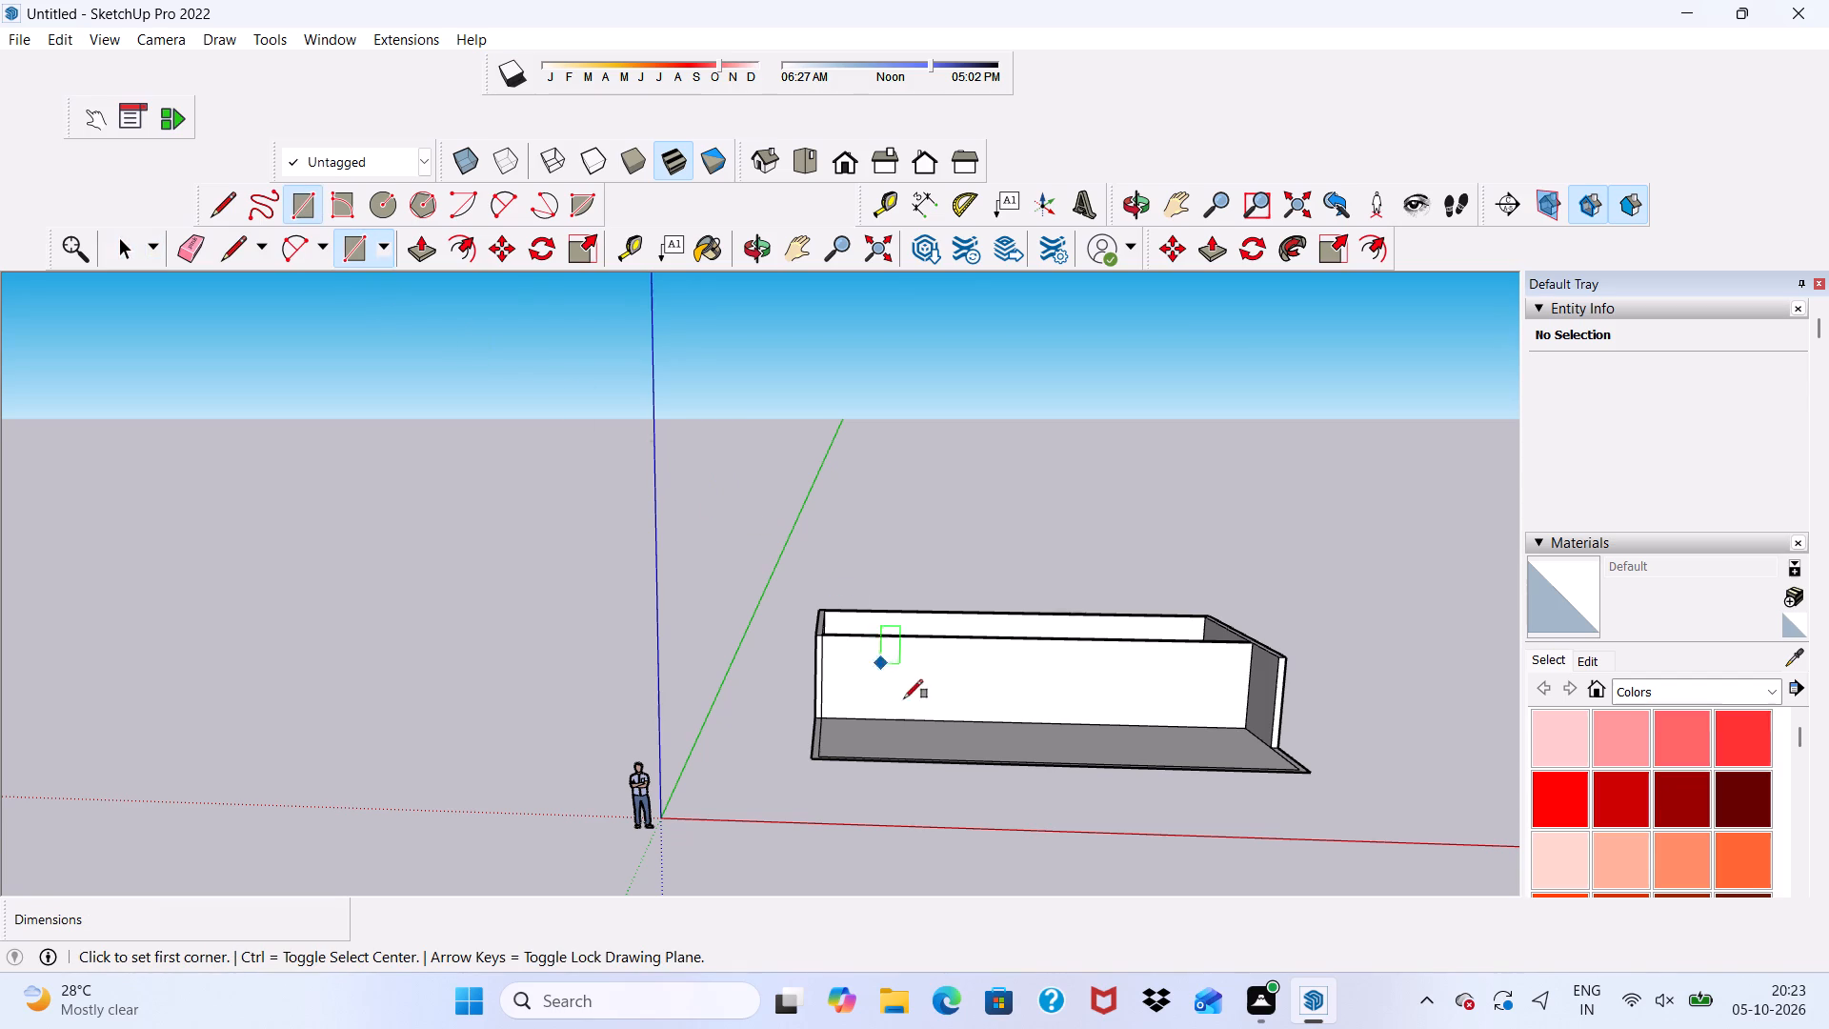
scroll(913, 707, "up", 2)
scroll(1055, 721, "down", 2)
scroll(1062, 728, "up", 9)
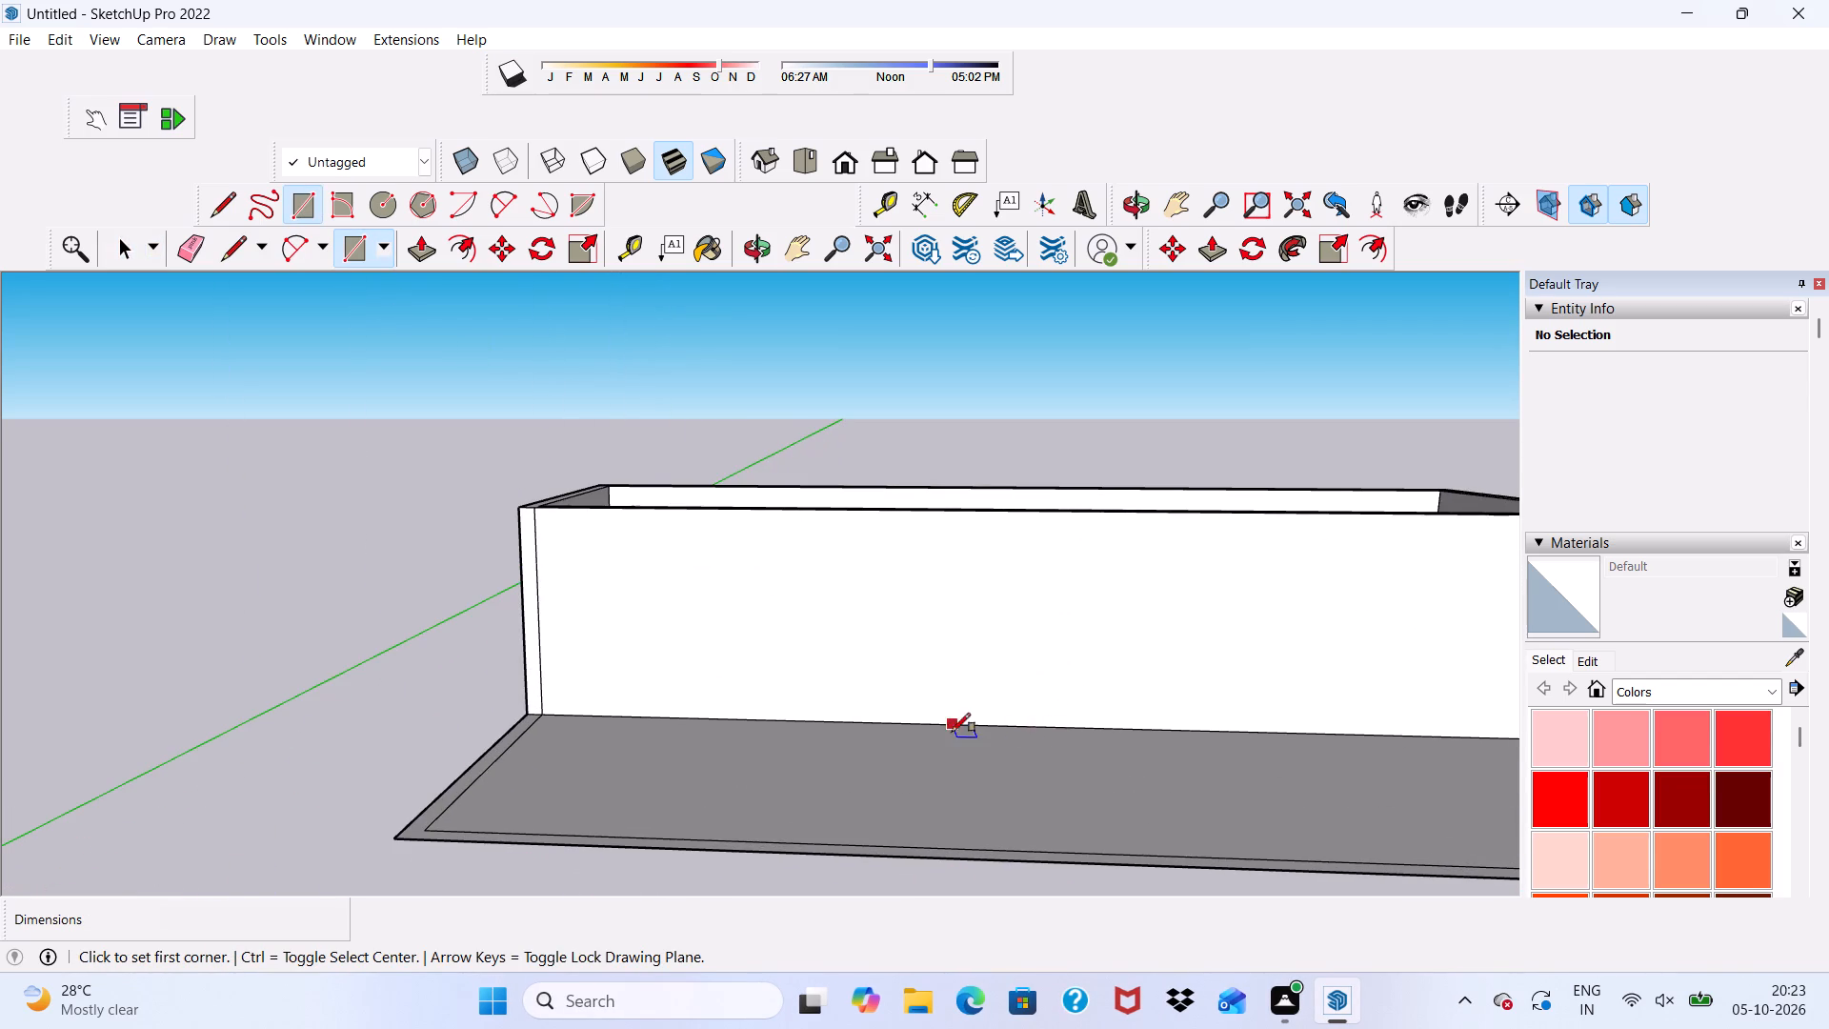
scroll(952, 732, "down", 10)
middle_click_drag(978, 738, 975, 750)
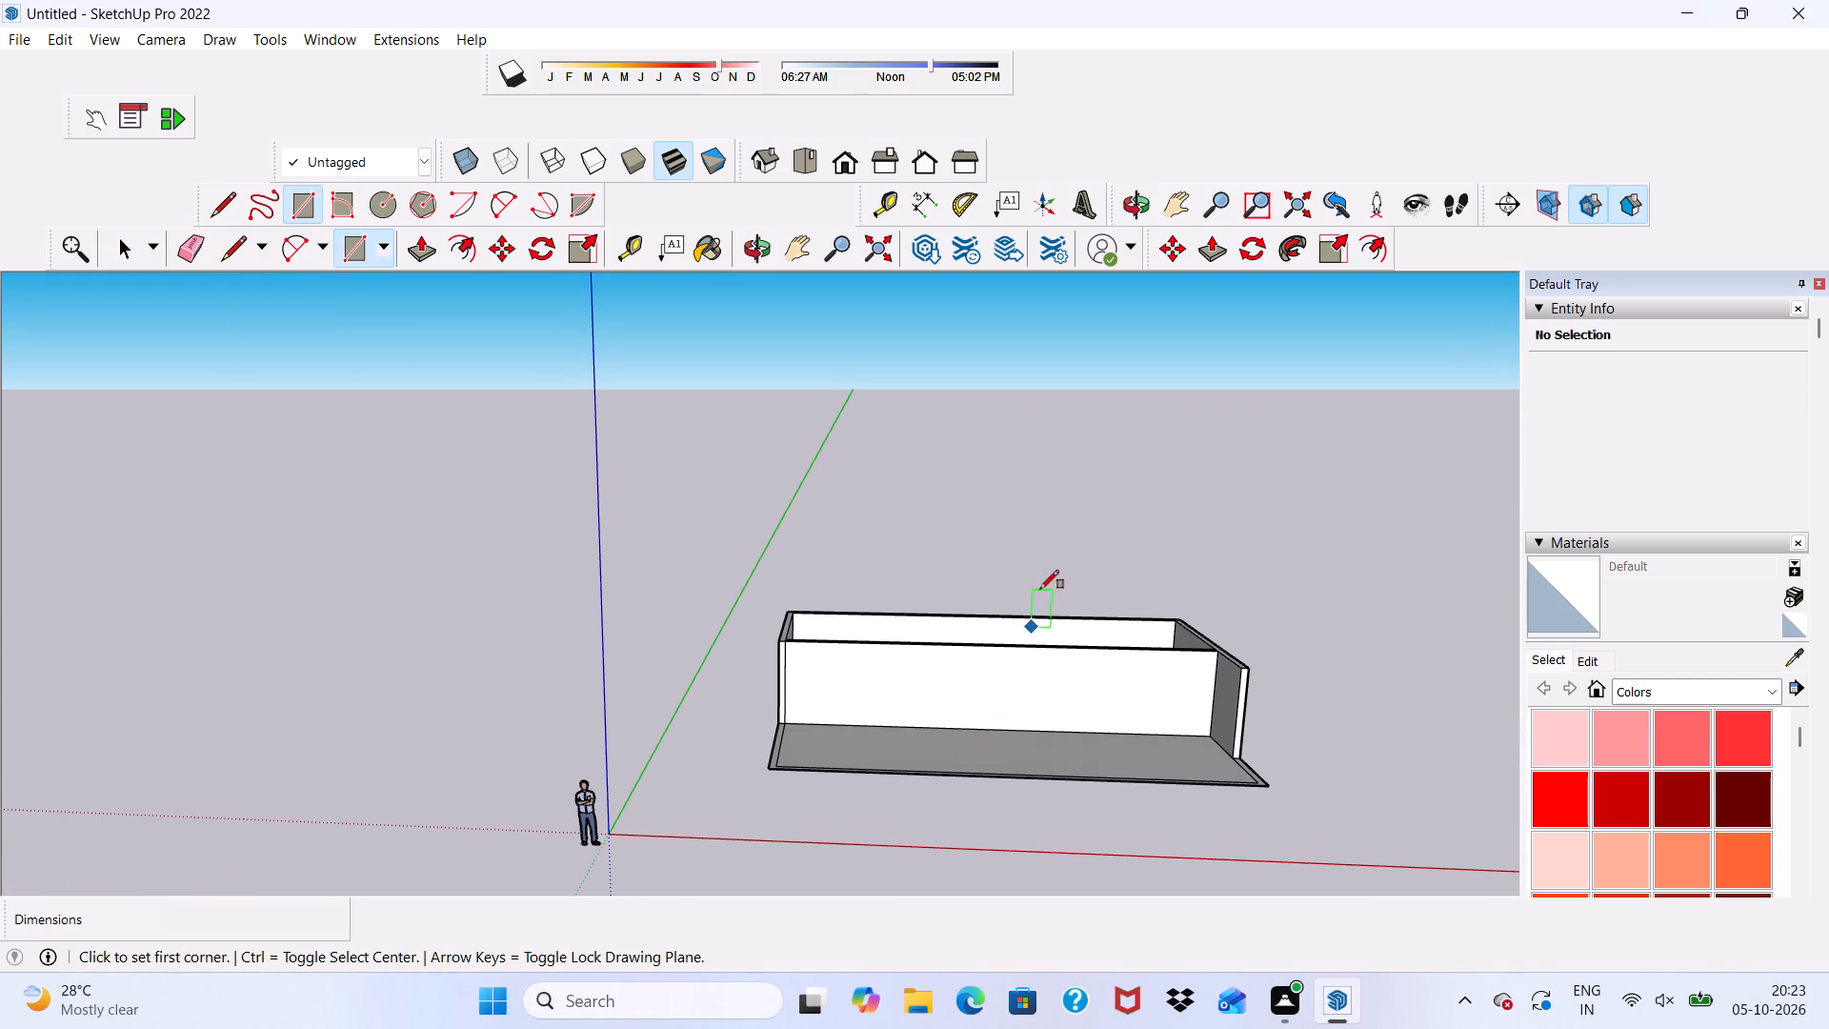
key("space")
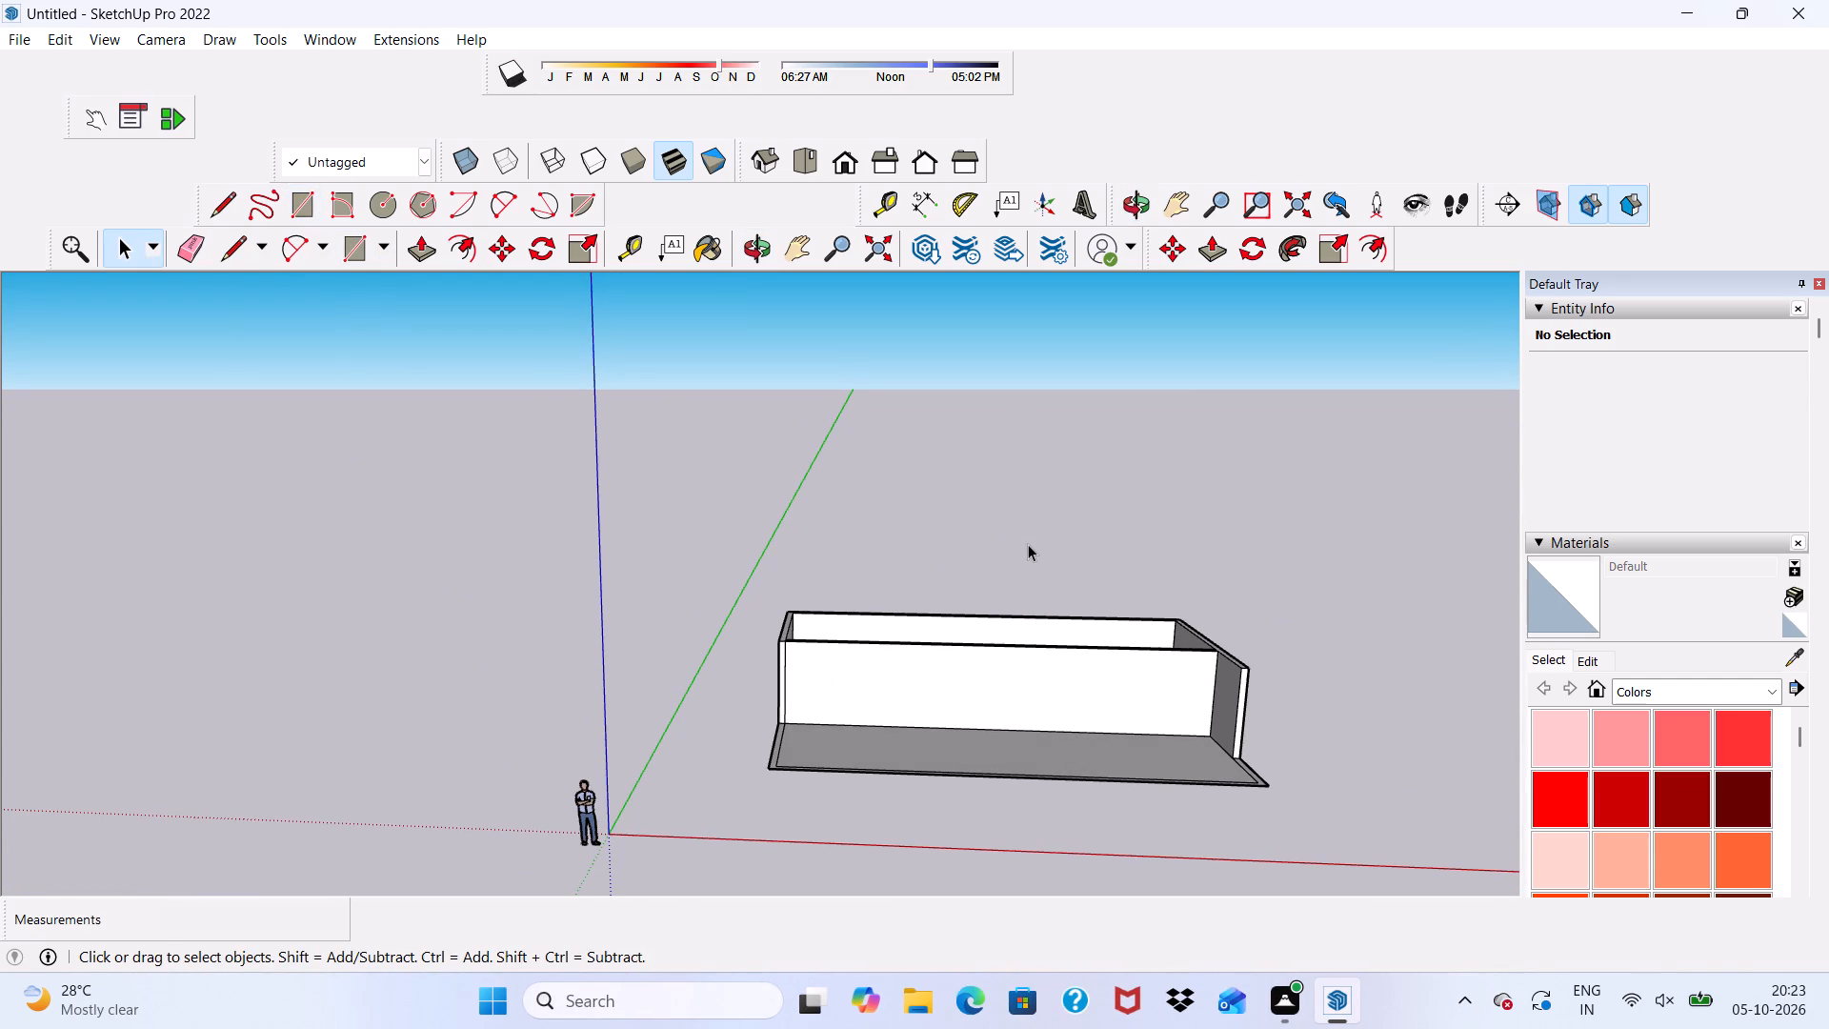
Copy the entire walled model to the open ground behind the original, about 228' away.
scroll(1055, 642, "down", 1)
scroll(1095, 667, "up", 1)
scroll(1095, 667, "down", 1)
scroll(1095, 667, "up", 1)
middle_click_drag(1095, 667, 1126, 732)
scroll(1126, 735, "up", 1)
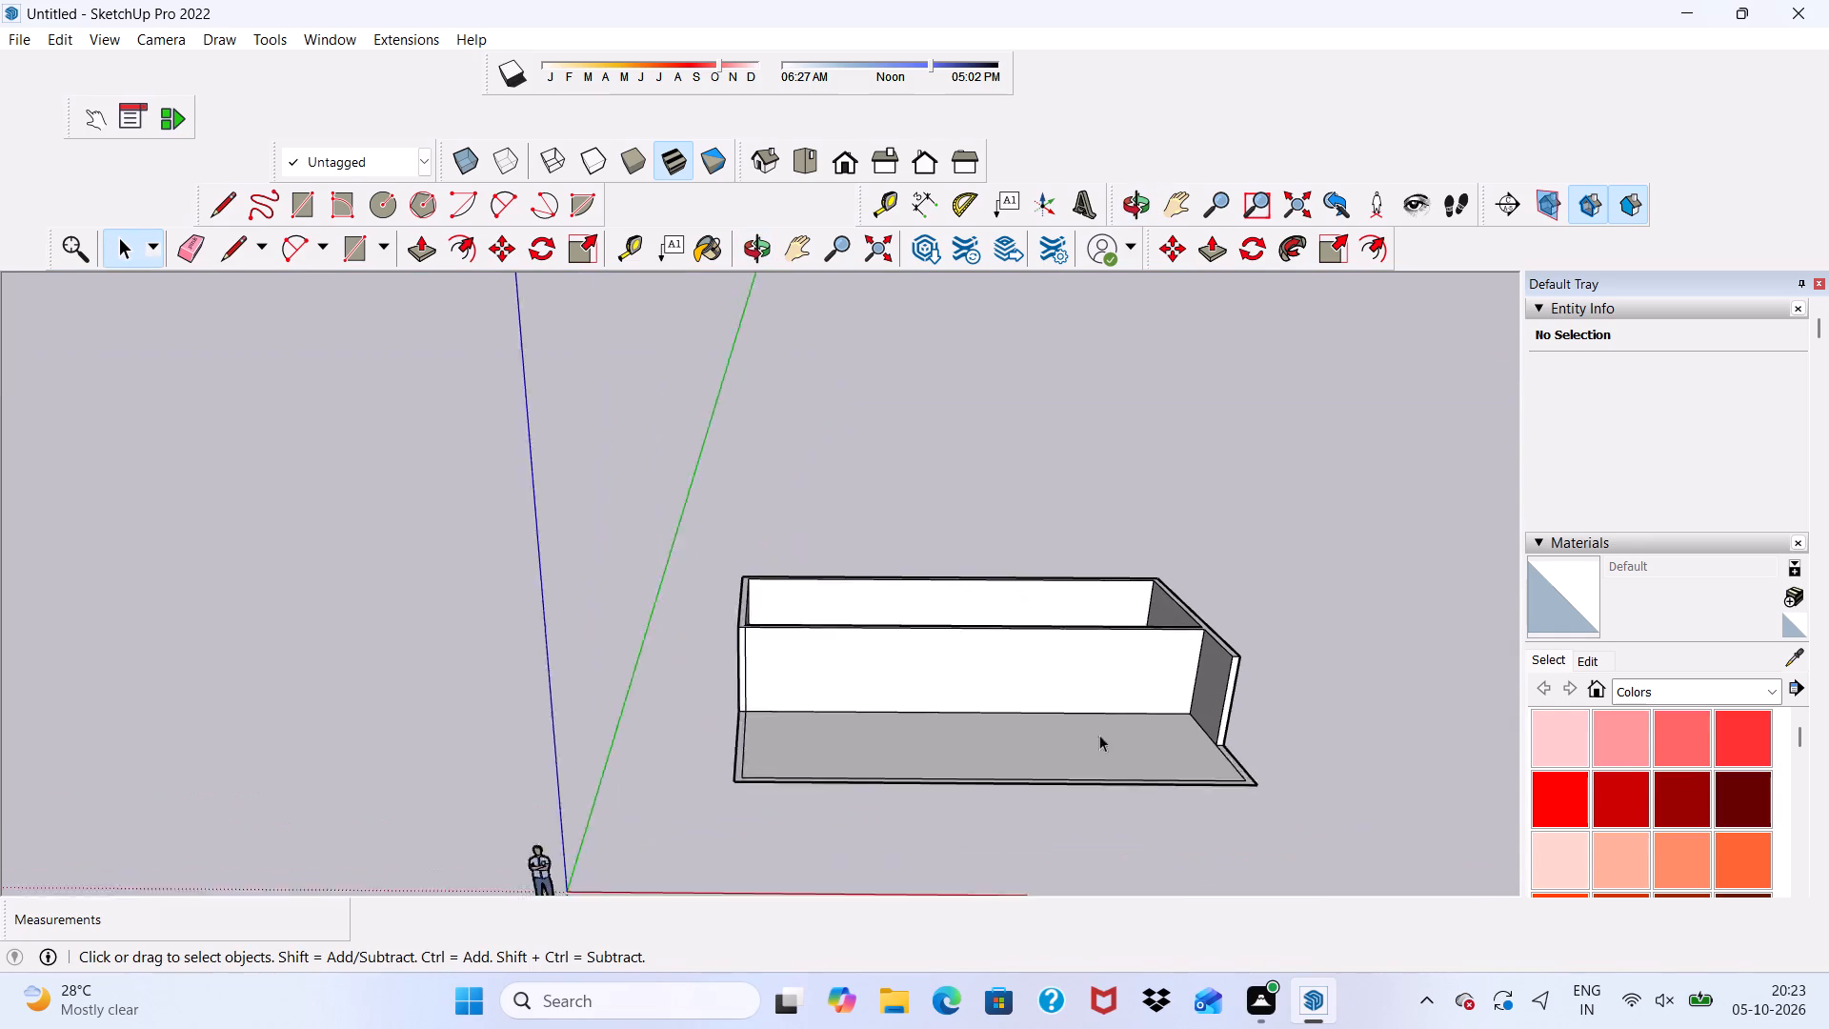
scroll(1099, 735, "up", 1)
triple_click(914, 769)
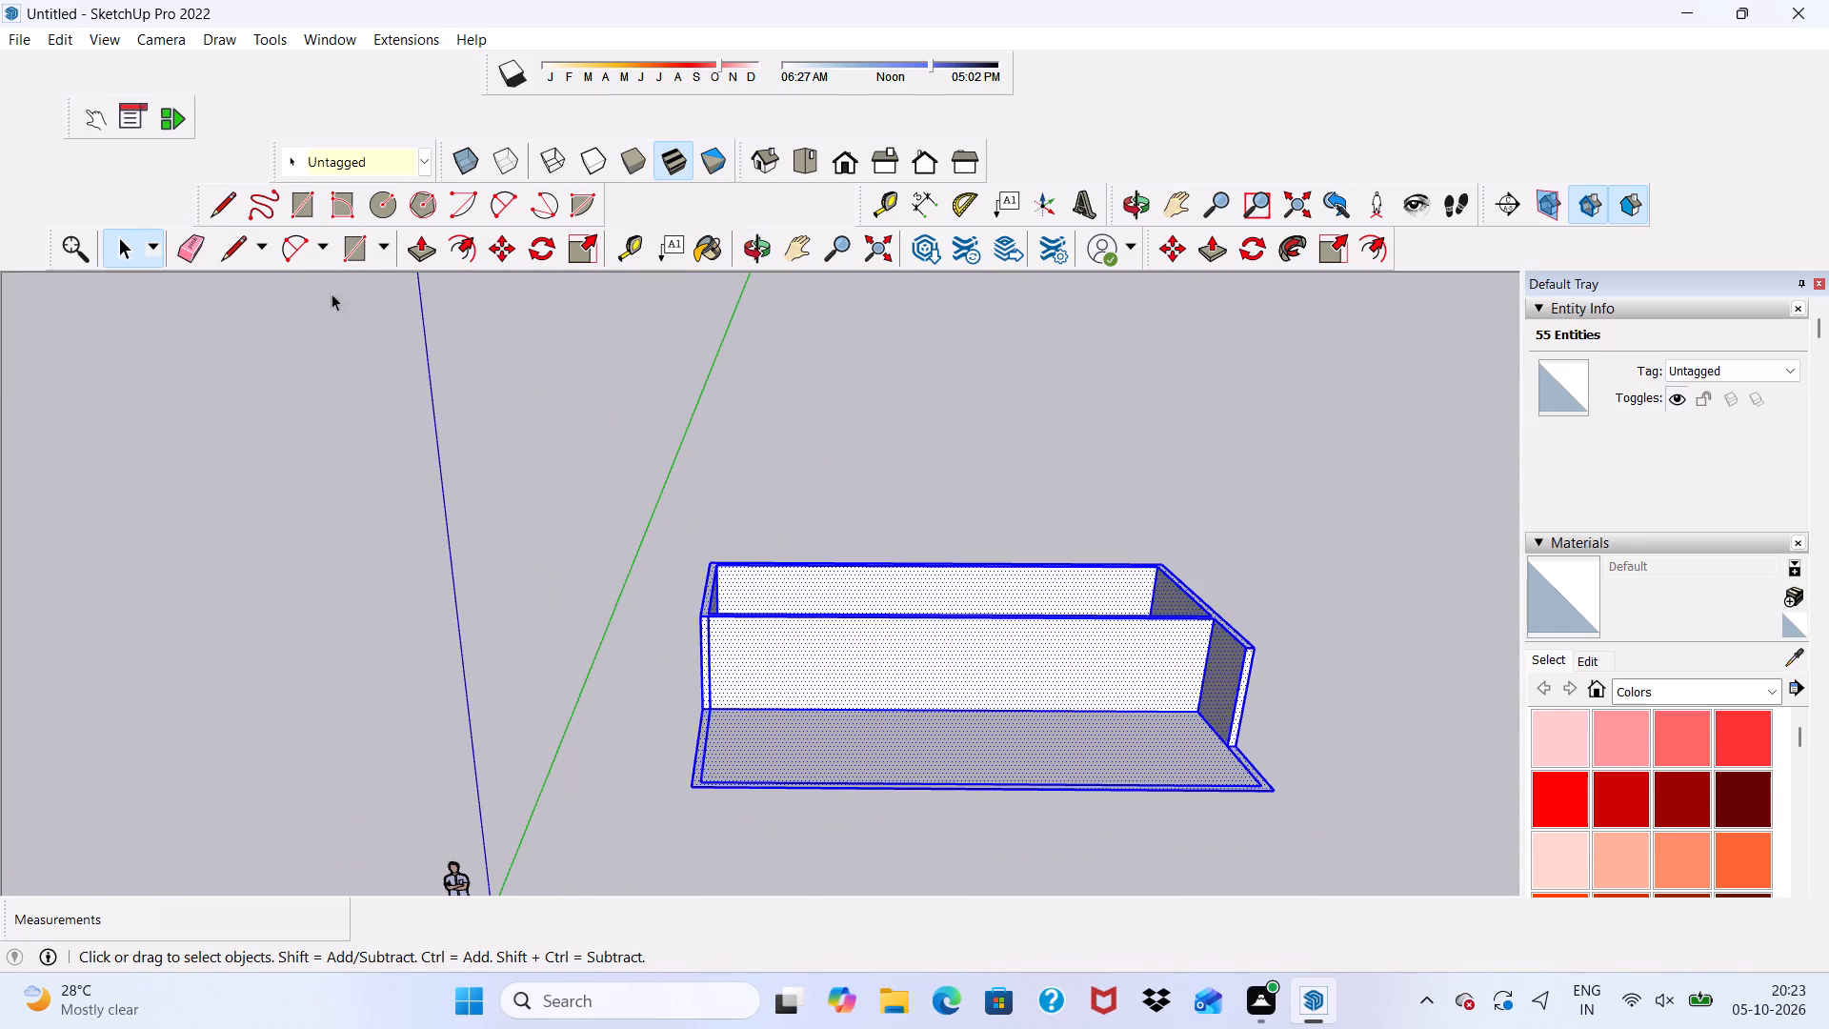
left_click(510, 252)
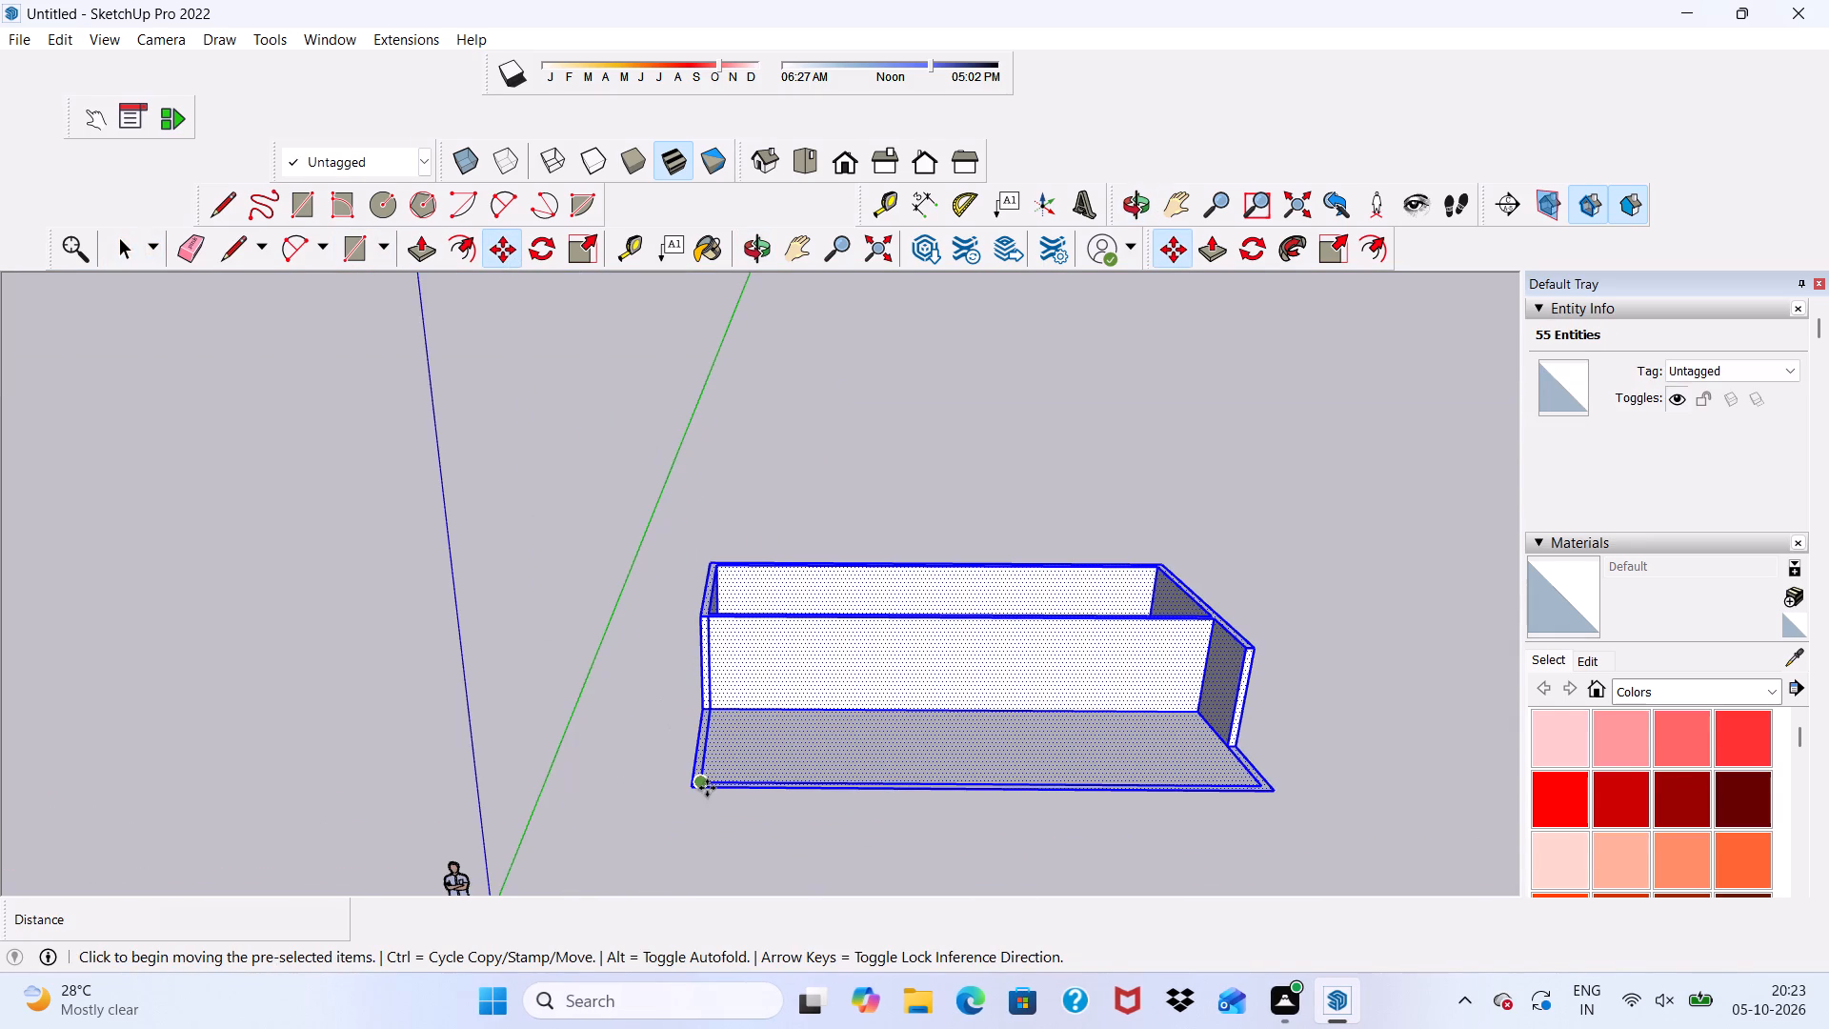
left_click(707, 788)
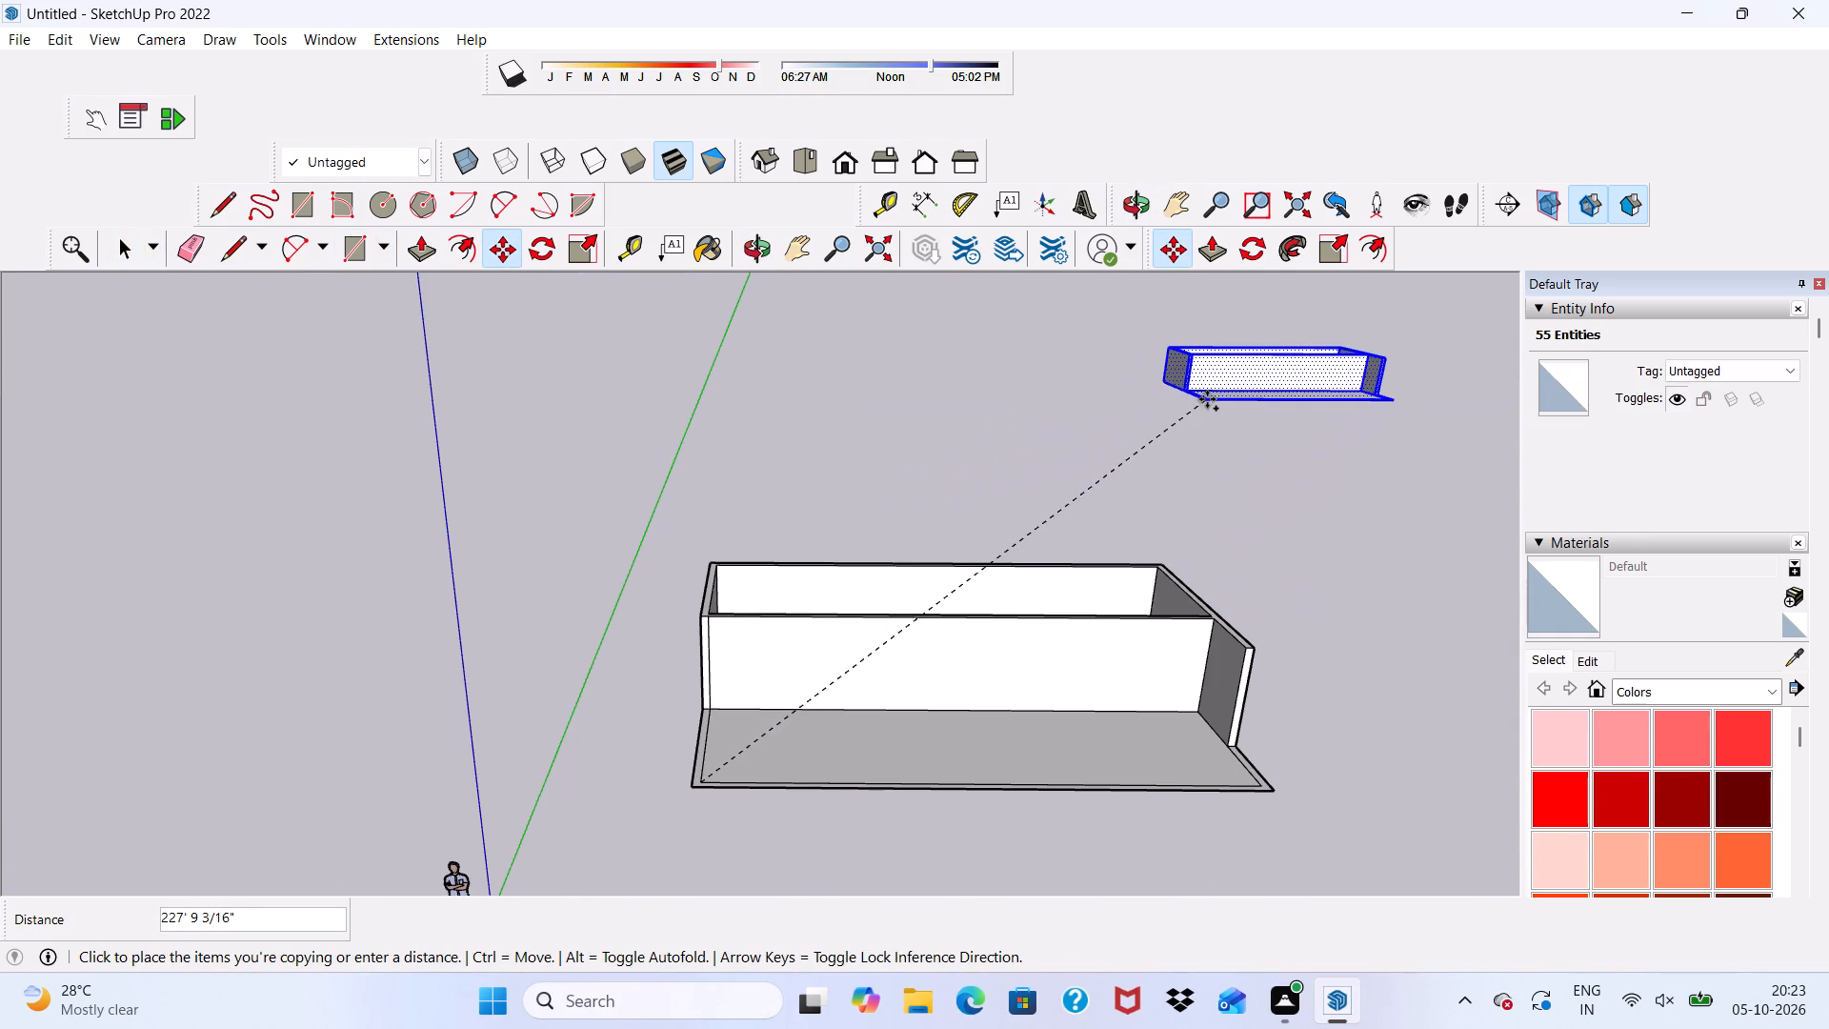
left_click(1207, 397)
key("space")
left_click(1344, 555)
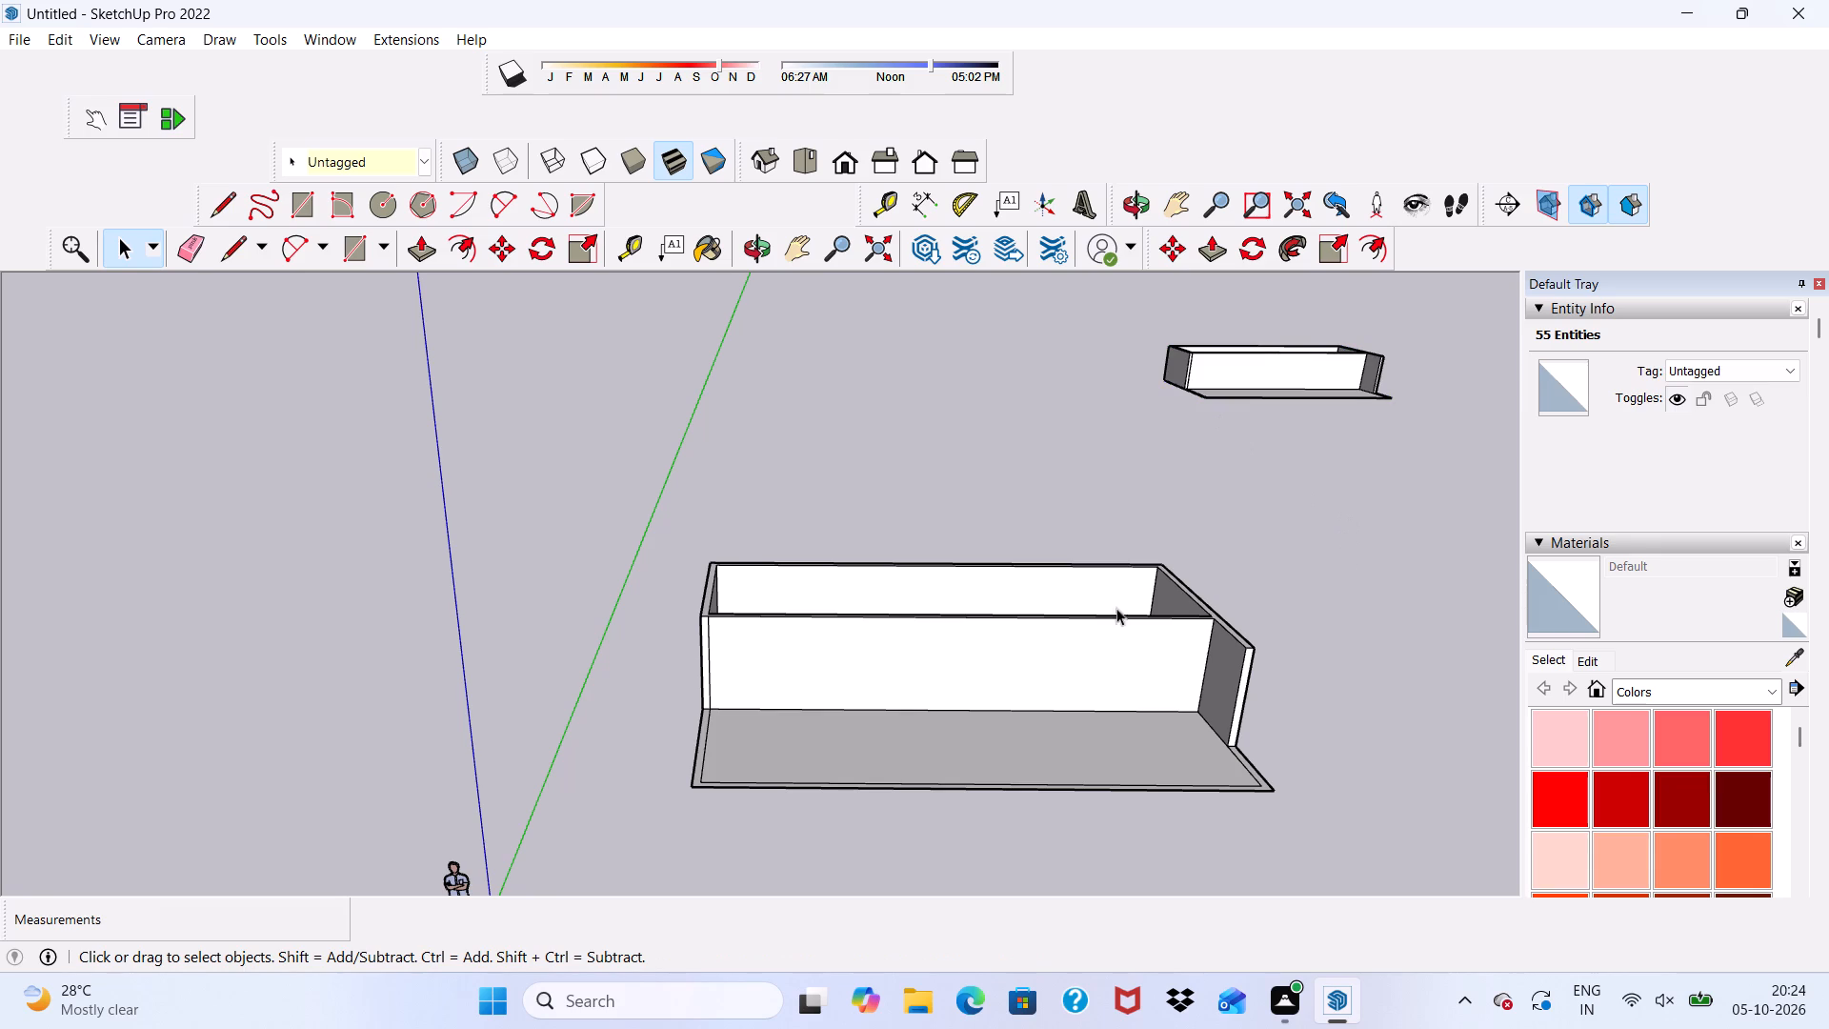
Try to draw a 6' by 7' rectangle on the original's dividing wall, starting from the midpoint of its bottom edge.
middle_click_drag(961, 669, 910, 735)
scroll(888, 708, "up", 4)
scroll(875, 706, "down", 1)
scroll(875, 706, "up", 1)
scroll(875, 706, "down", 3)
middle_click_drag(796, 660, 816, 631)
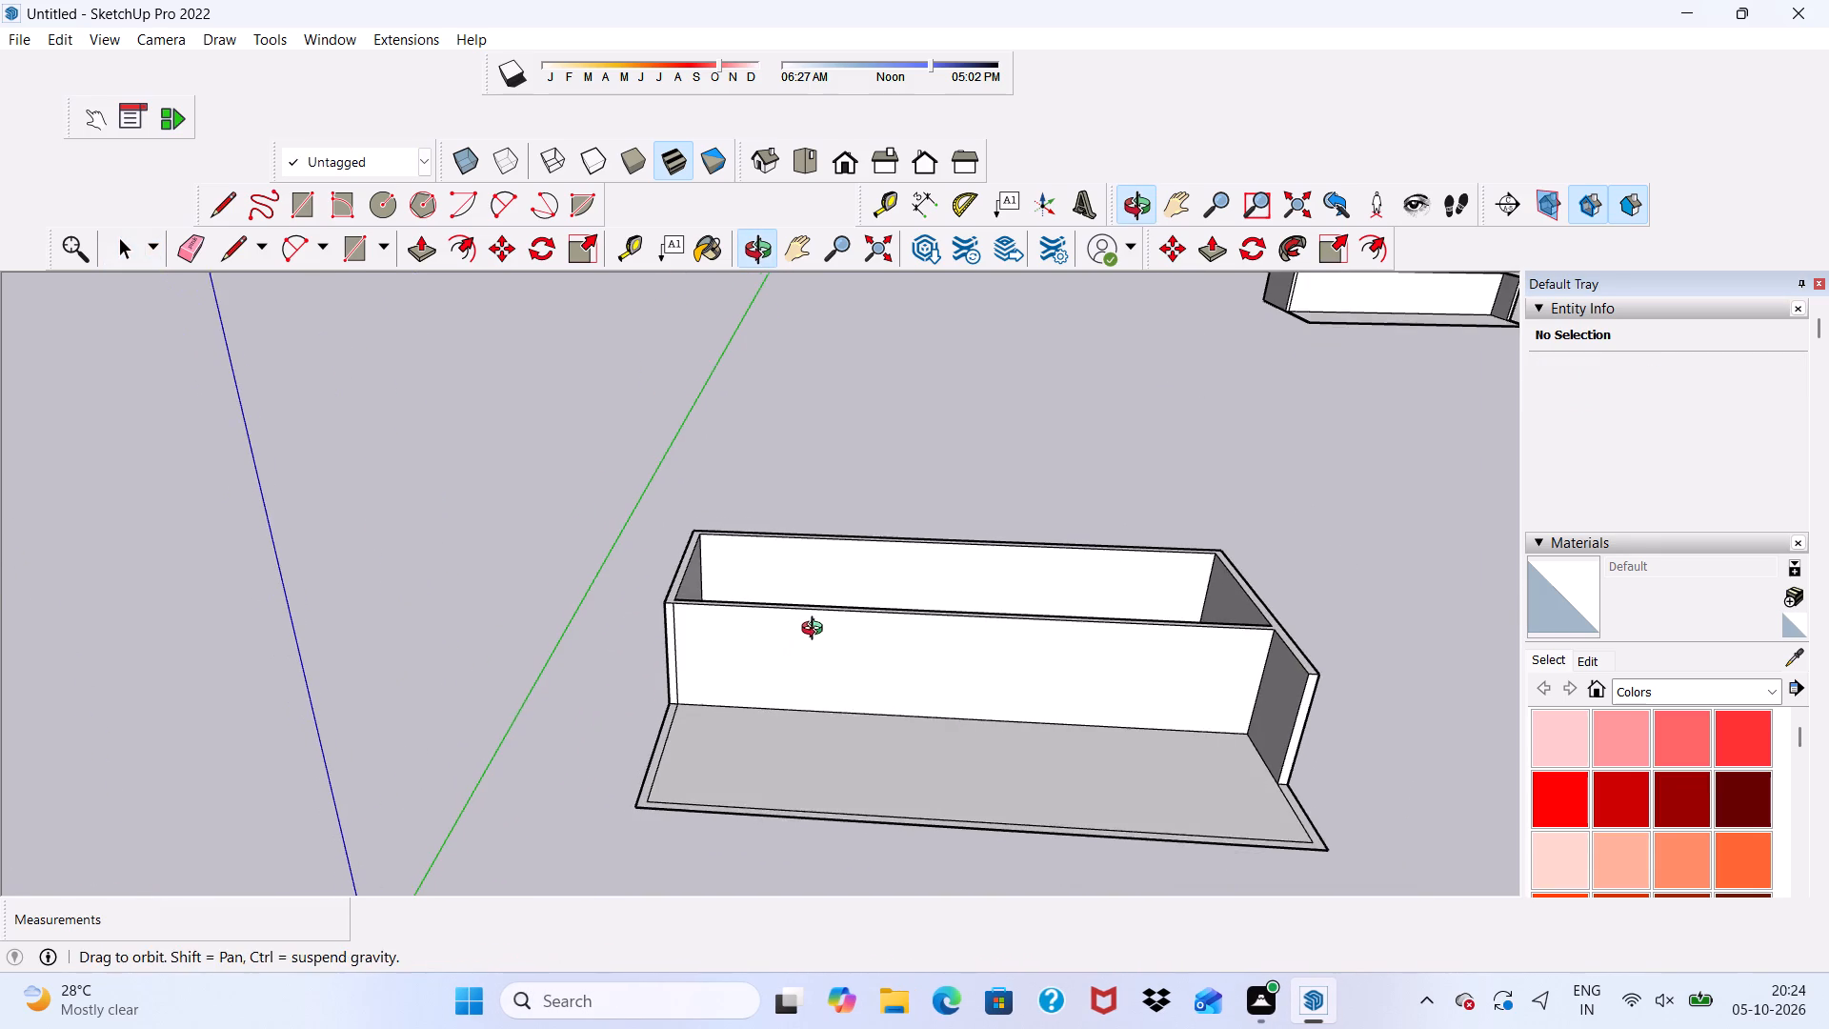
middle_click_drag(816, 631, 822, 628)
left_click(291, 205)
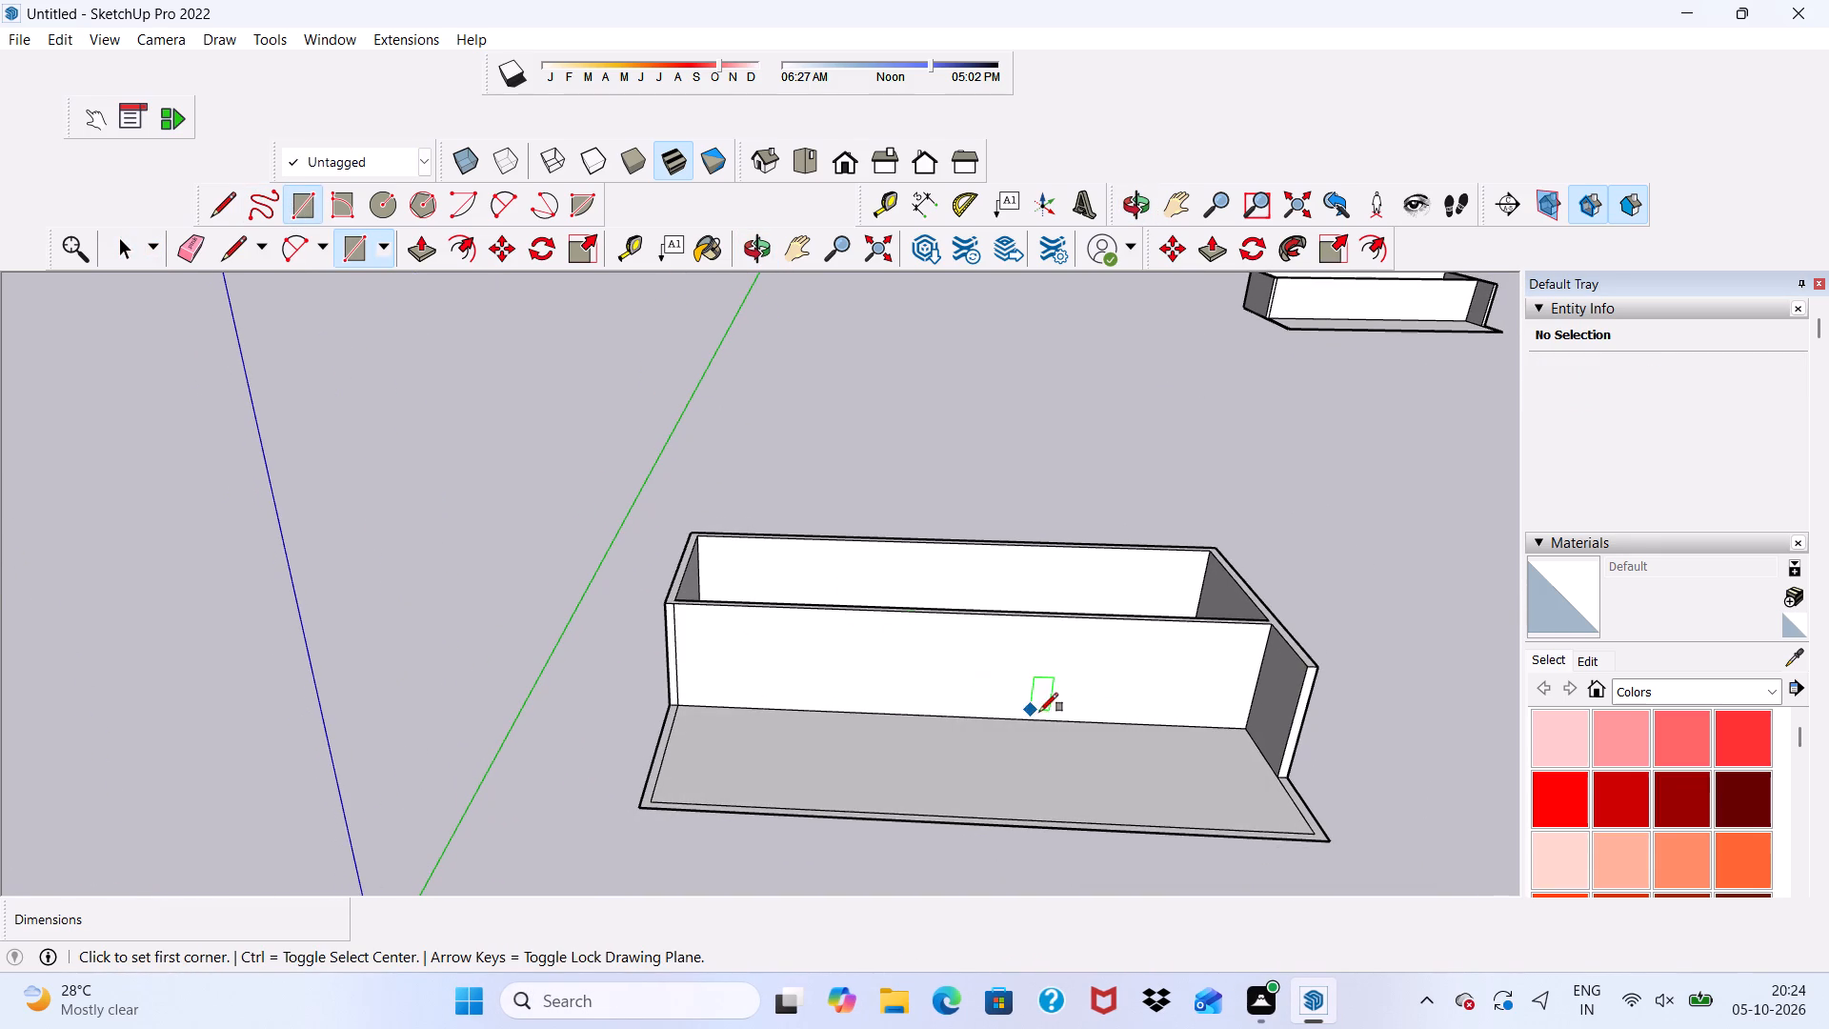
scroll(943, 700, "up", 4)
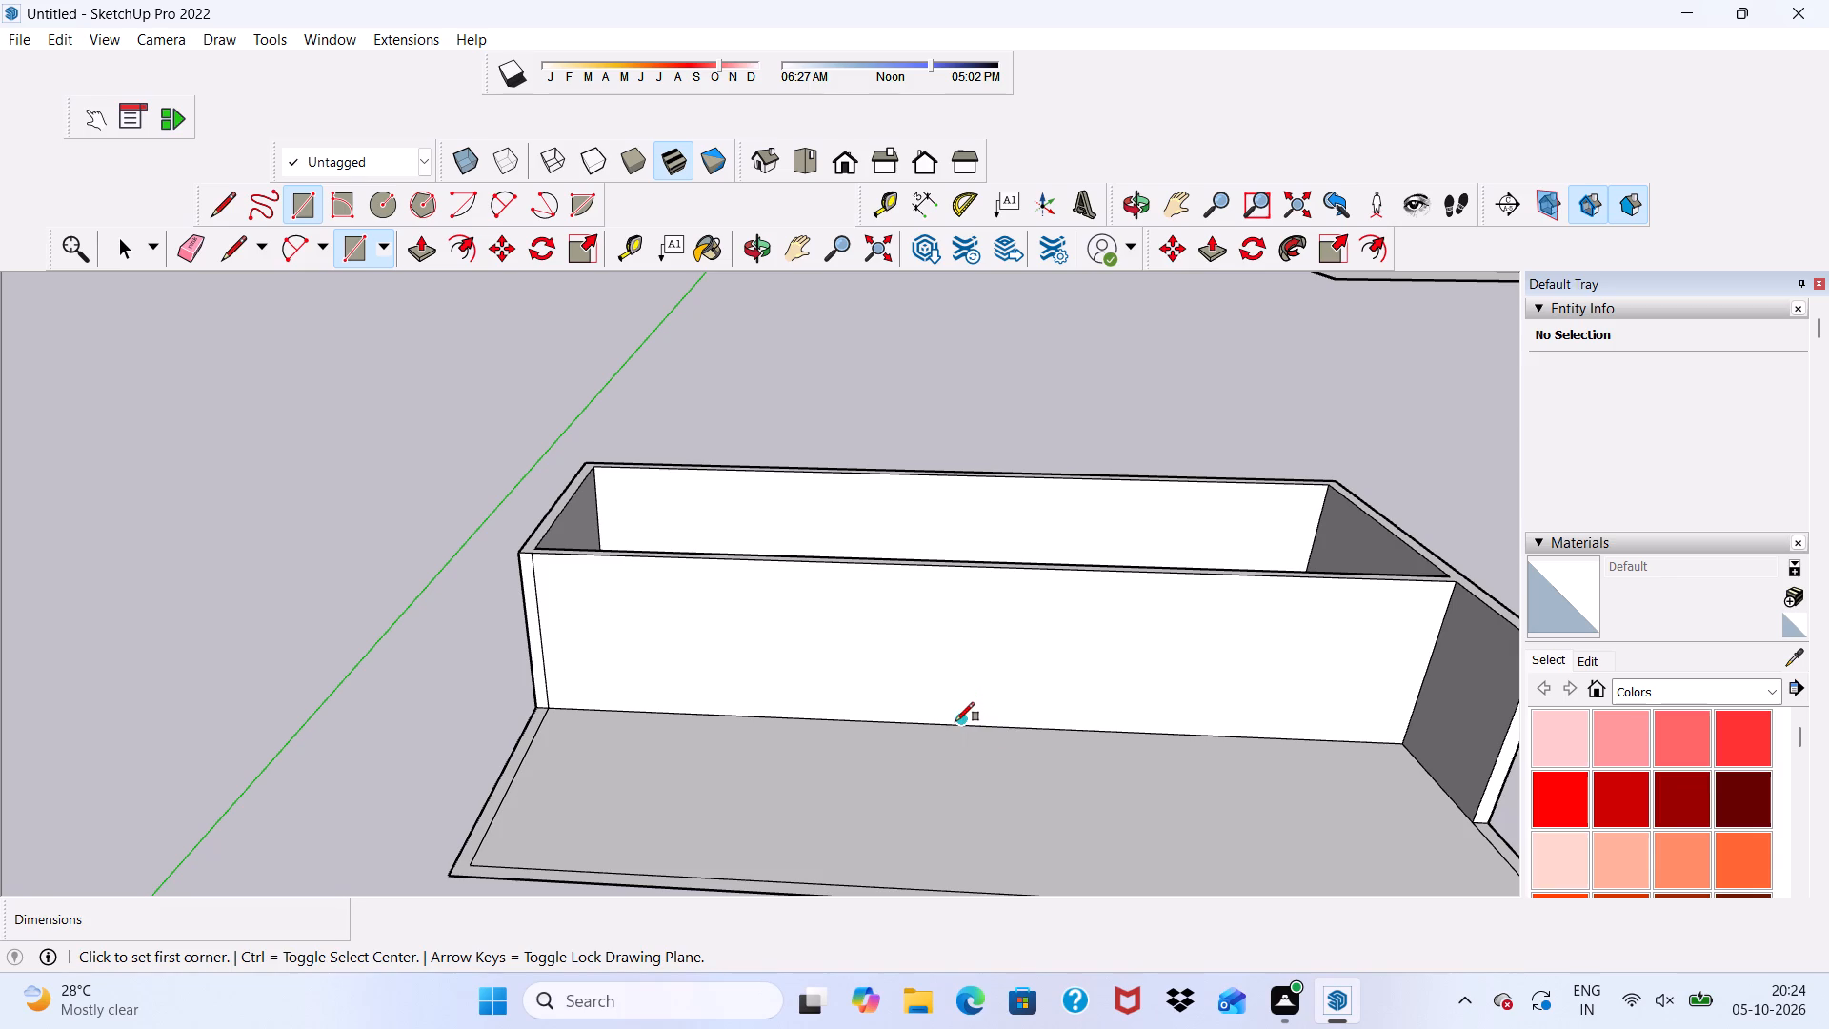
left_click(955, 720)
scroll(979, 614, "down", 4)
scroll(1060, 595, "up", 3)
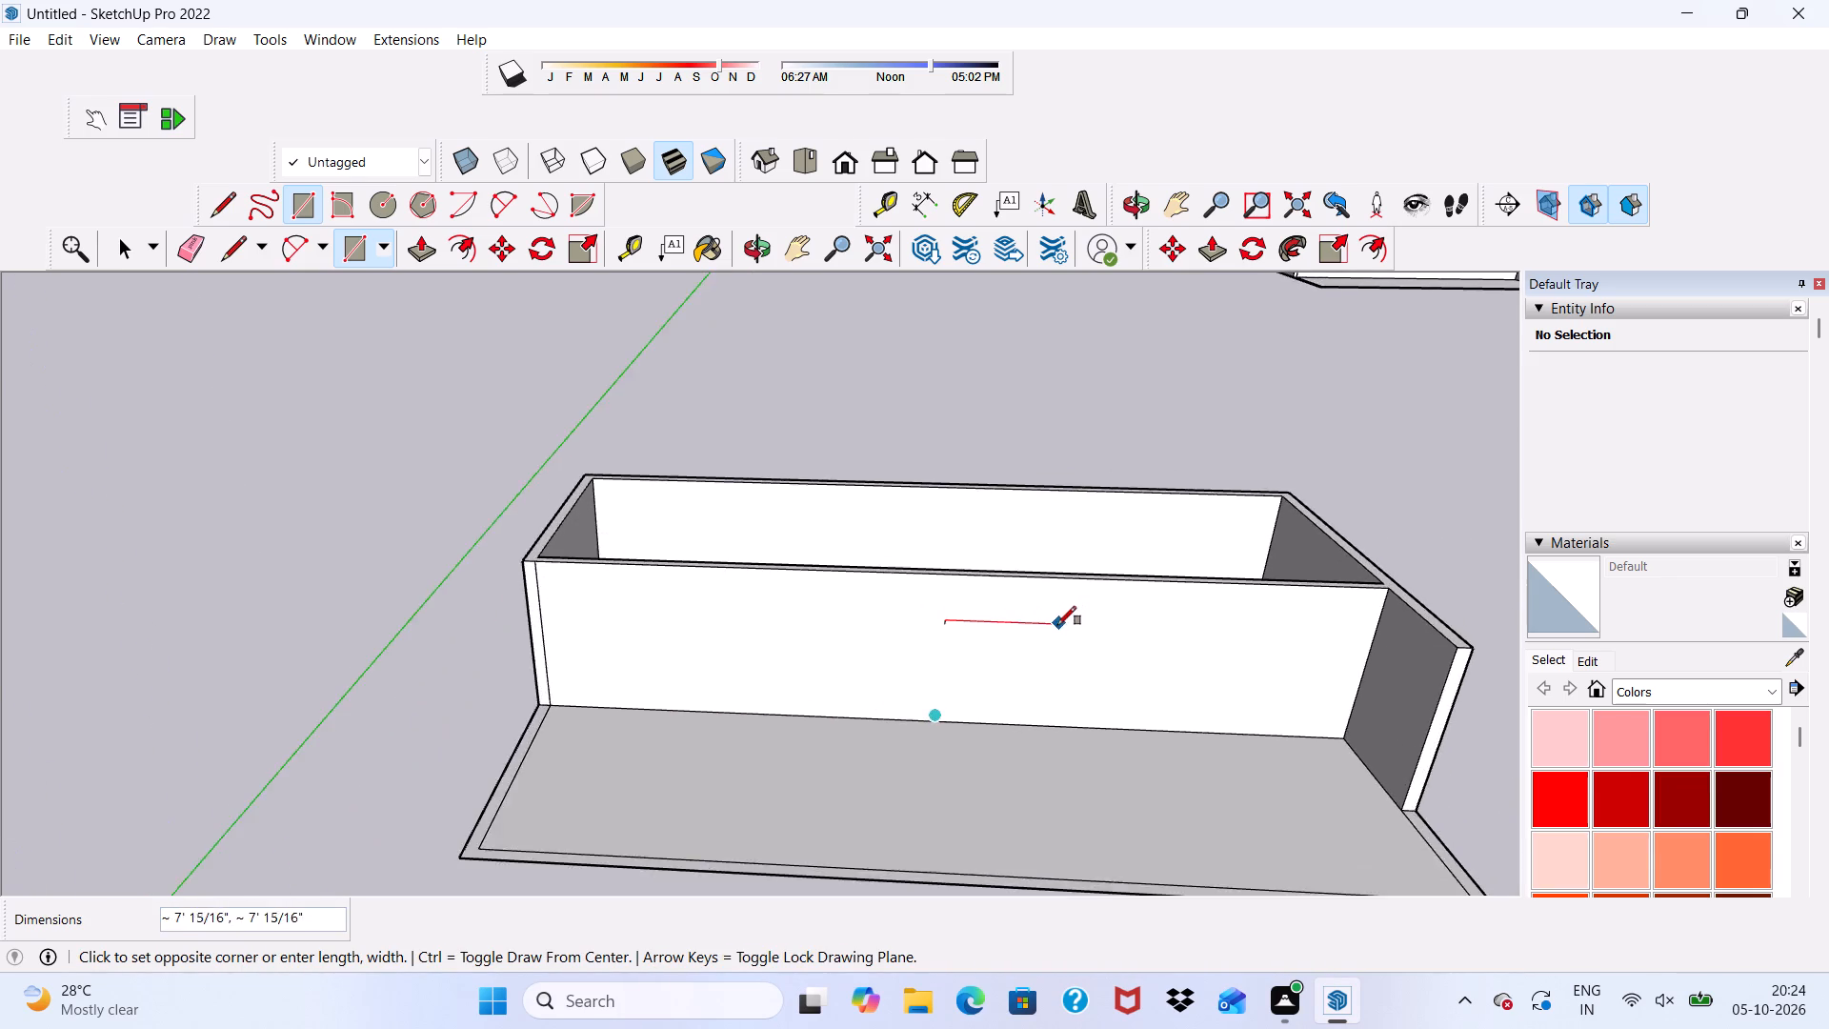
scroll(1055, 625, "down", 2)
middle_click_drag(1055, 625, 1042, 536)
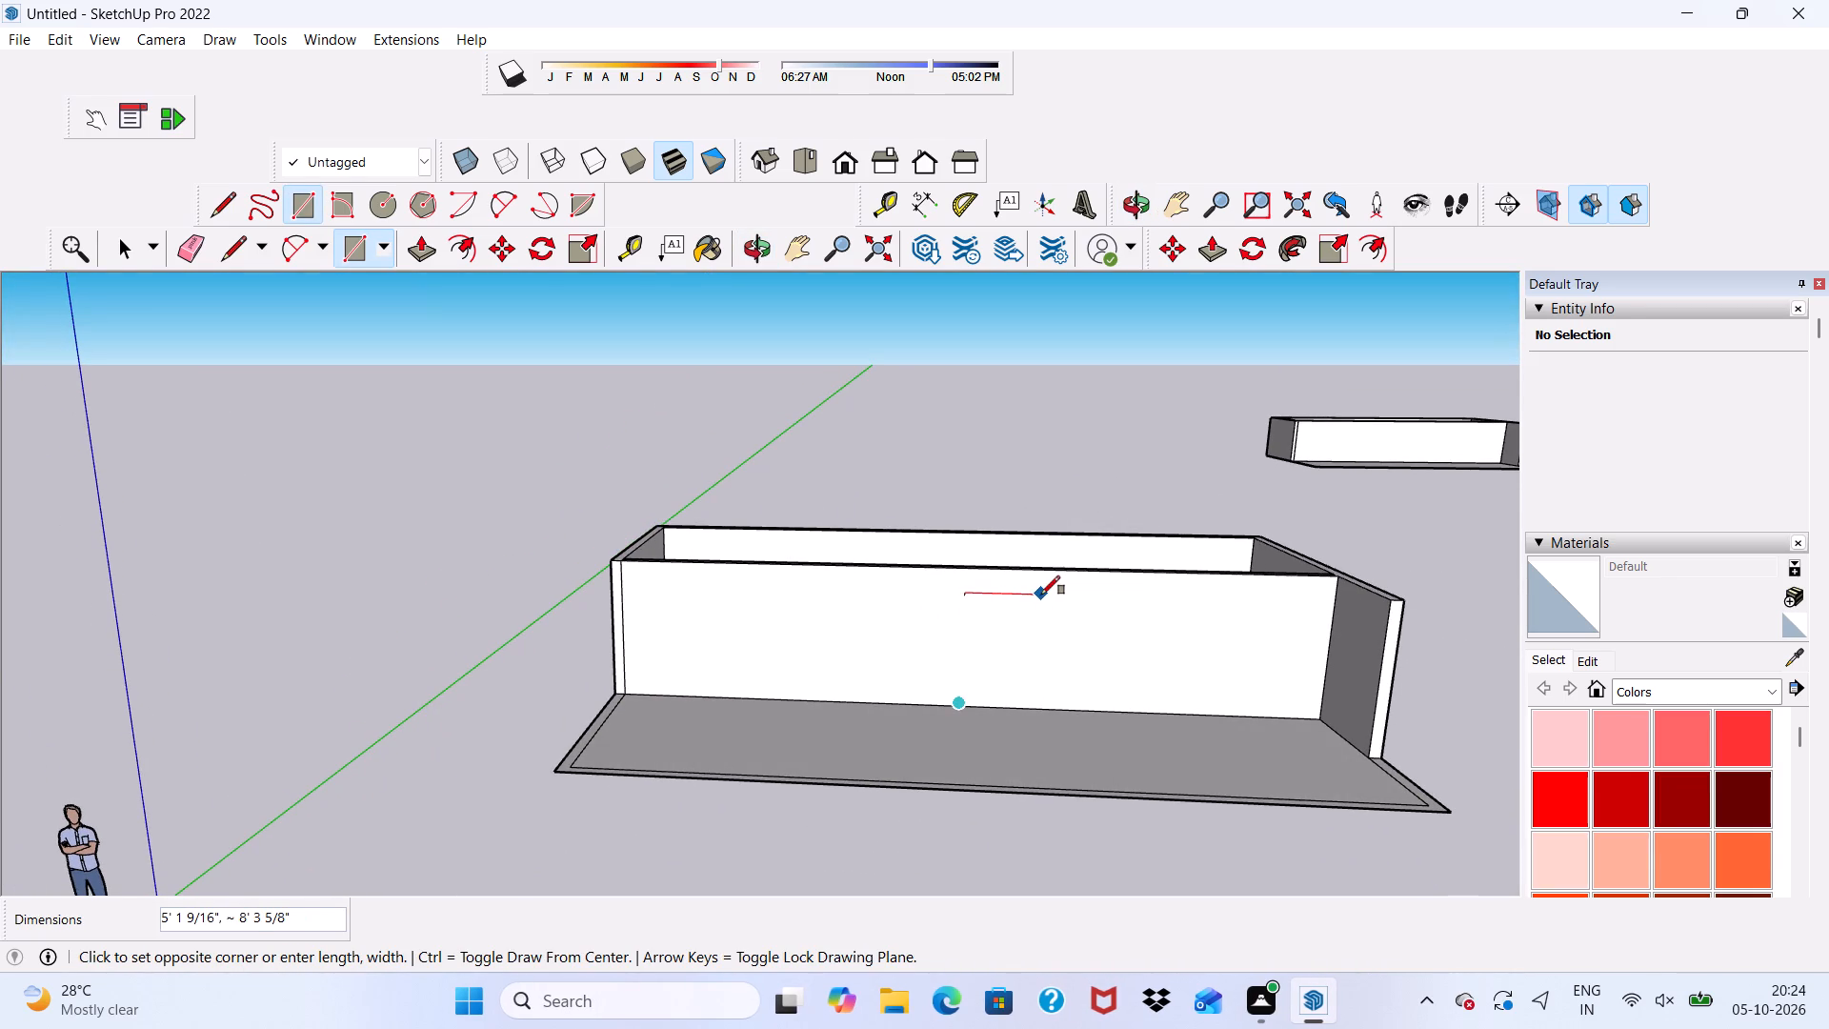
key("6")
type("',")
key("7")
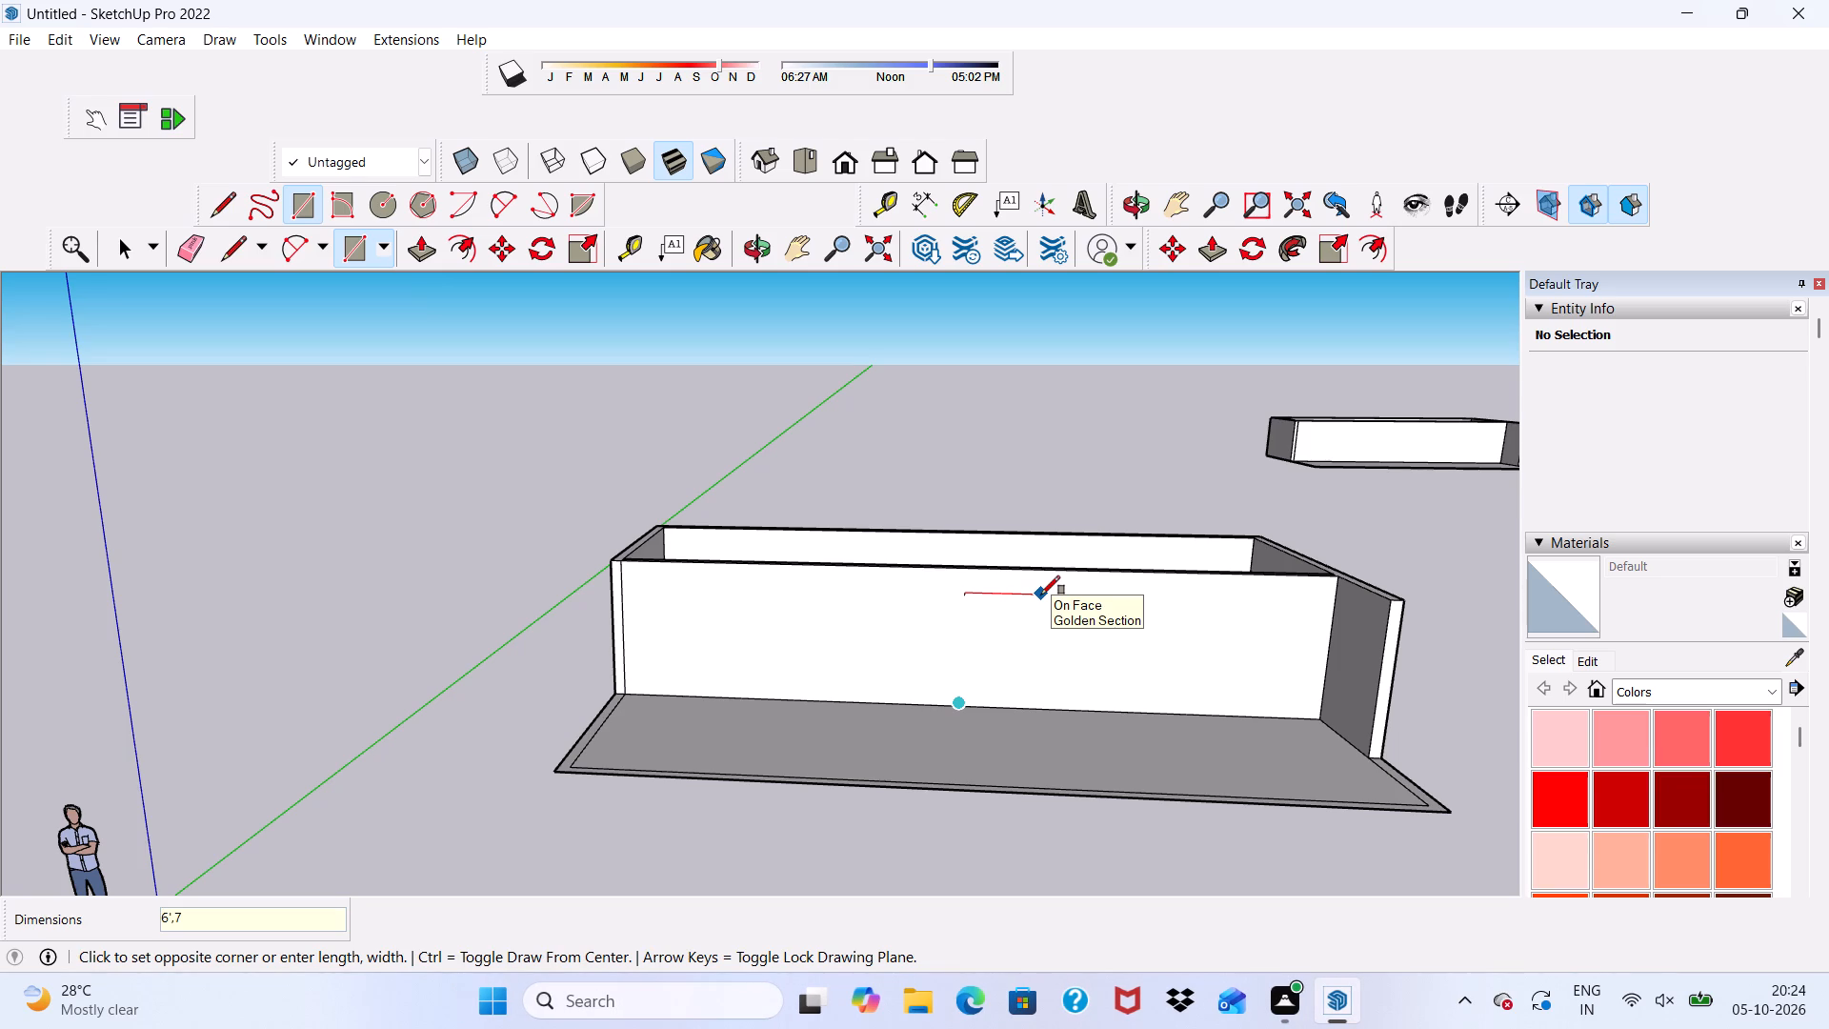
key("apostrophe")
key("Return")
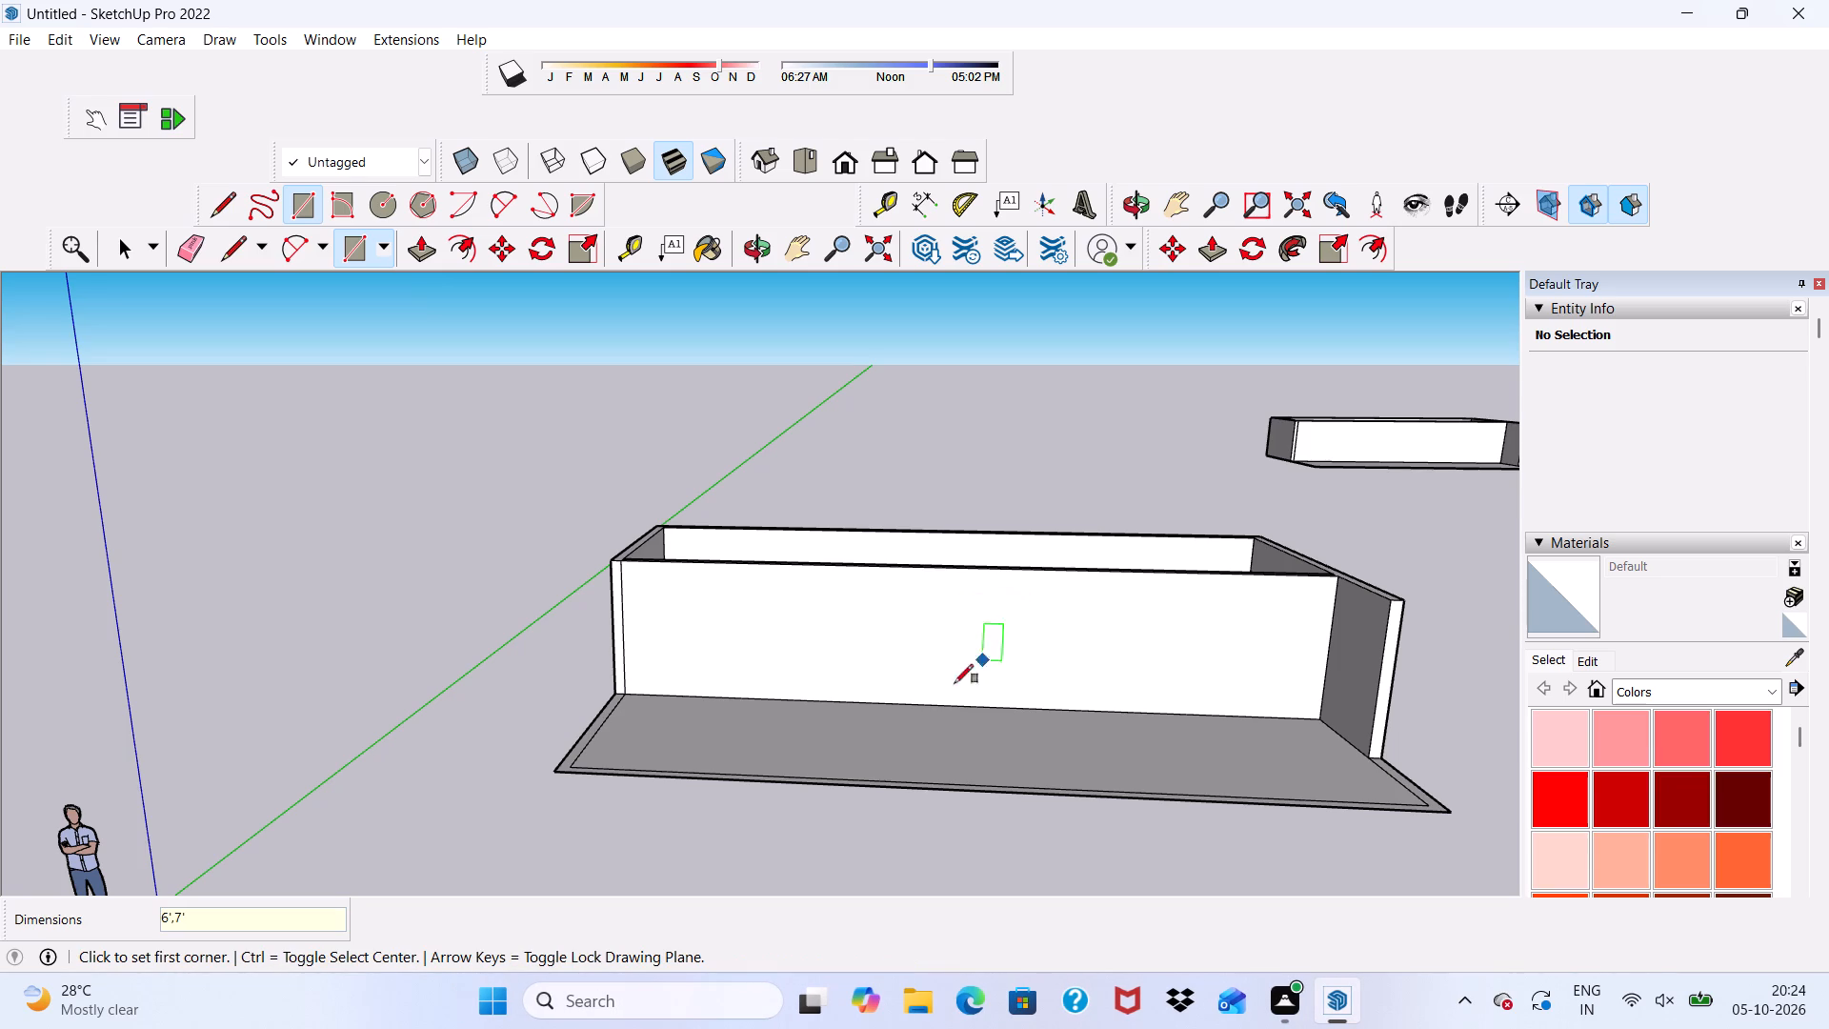
Draw a 6' by 7' rectangle on the dividing wall's front face, starting from the midpoint of its bottom edge.
scroll(1156, 985, "down", 7)
scroll(987, 702, "up", 11)
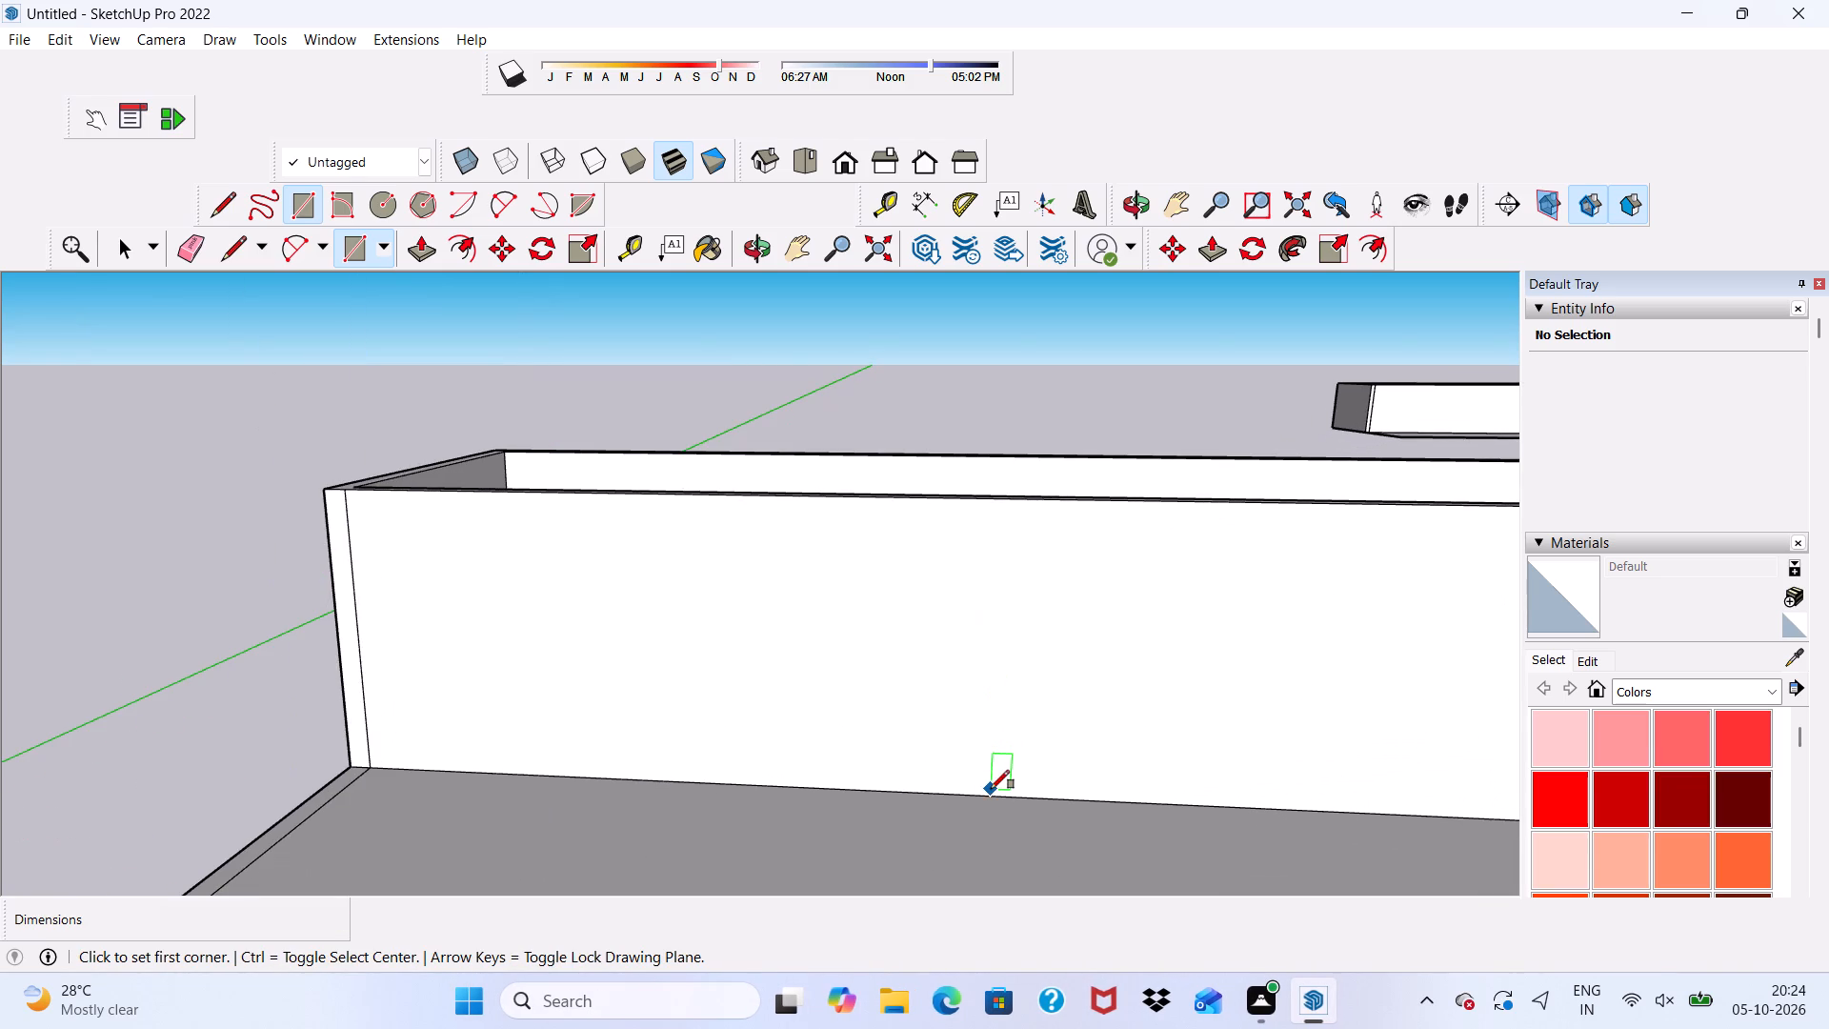
left_click(992, 791)
scroll(1079, 656, "down", 2)
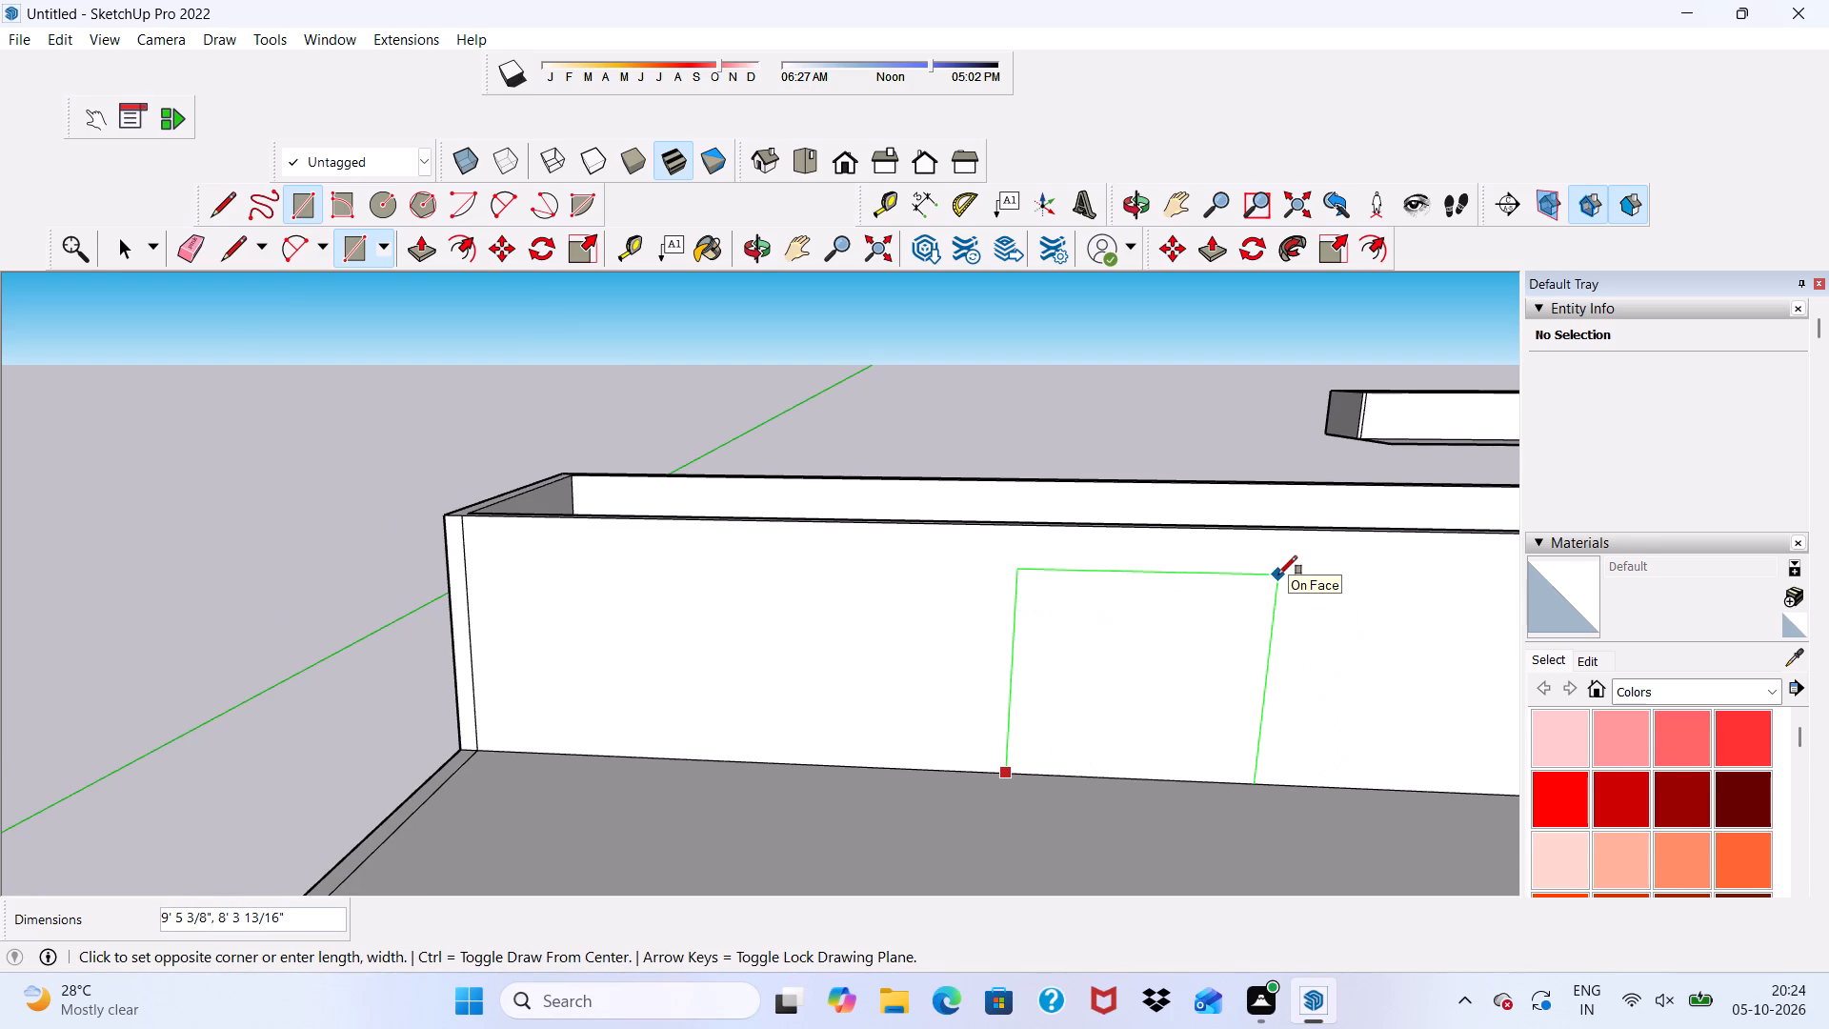
key("6")
type("',")
type("7'")
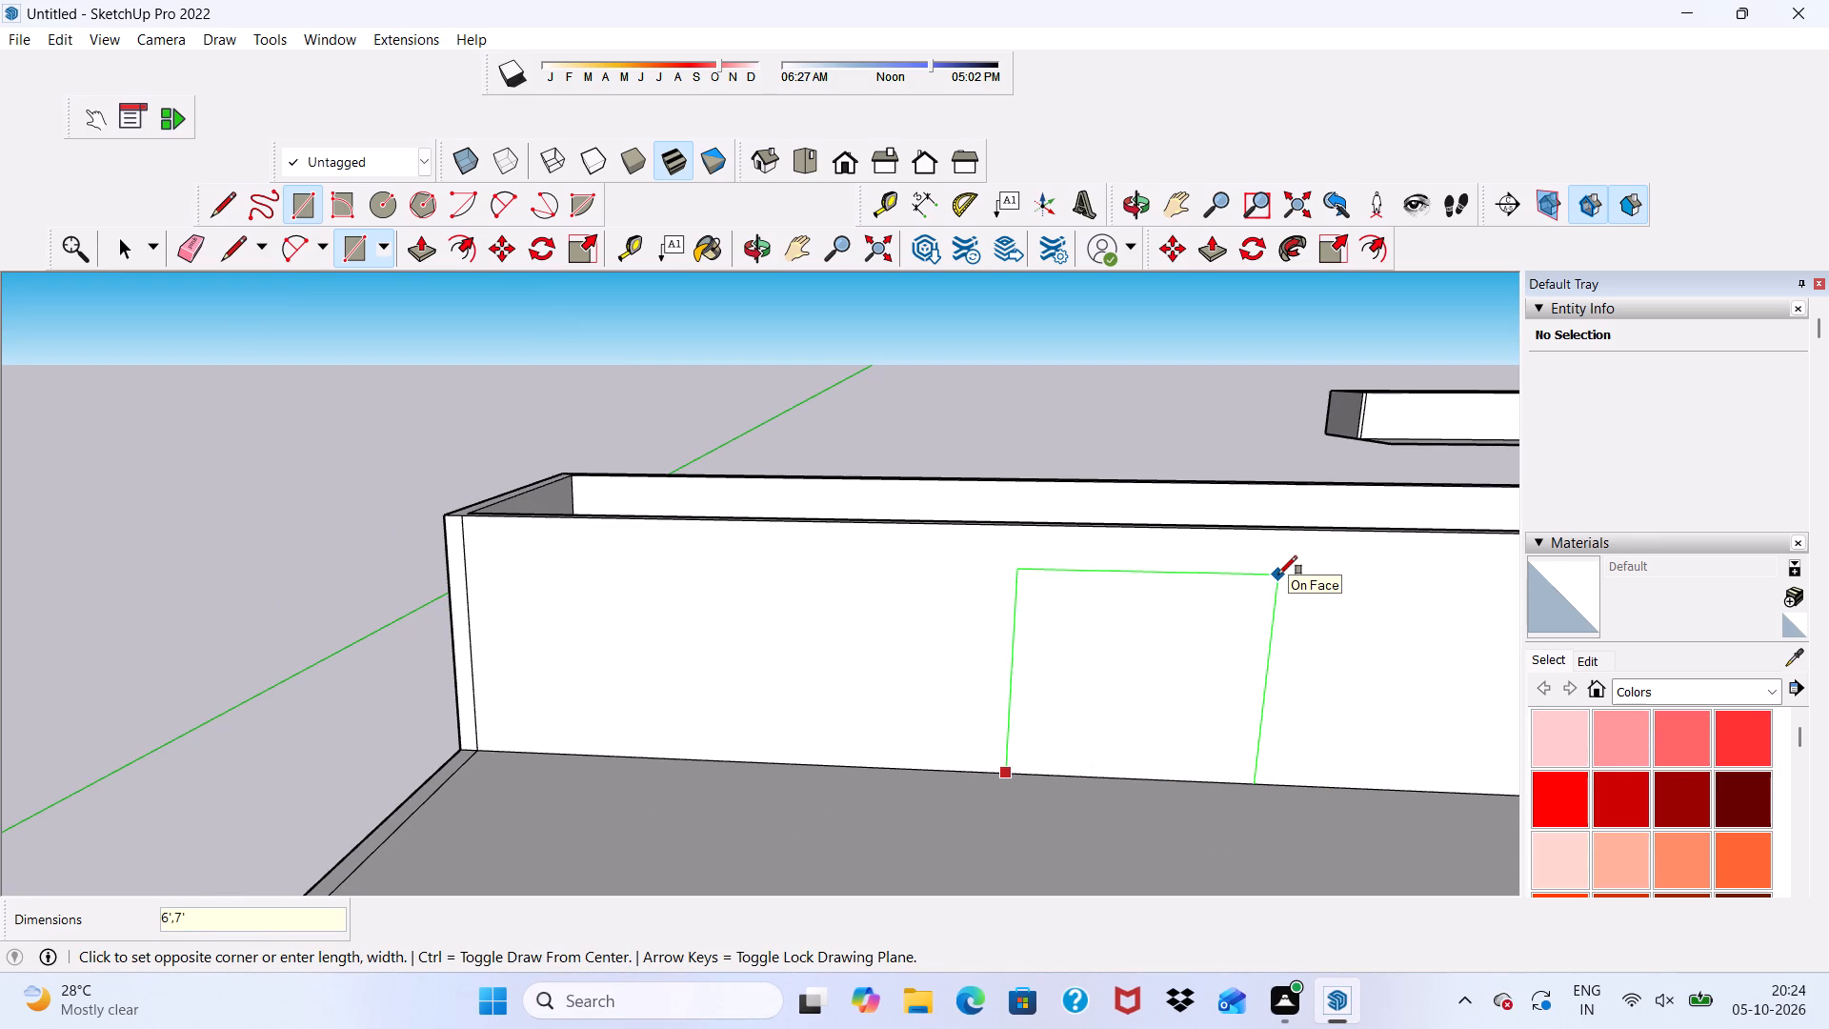
key("Return")
scroll(1232, 960, "down", 1)
scroll(1241, 992, "up", 1)
scroll(1263, 1014, "down", 4)
scroll(1395, 1028, "up", 1)
scroll(1433, 1028, "down", 2)
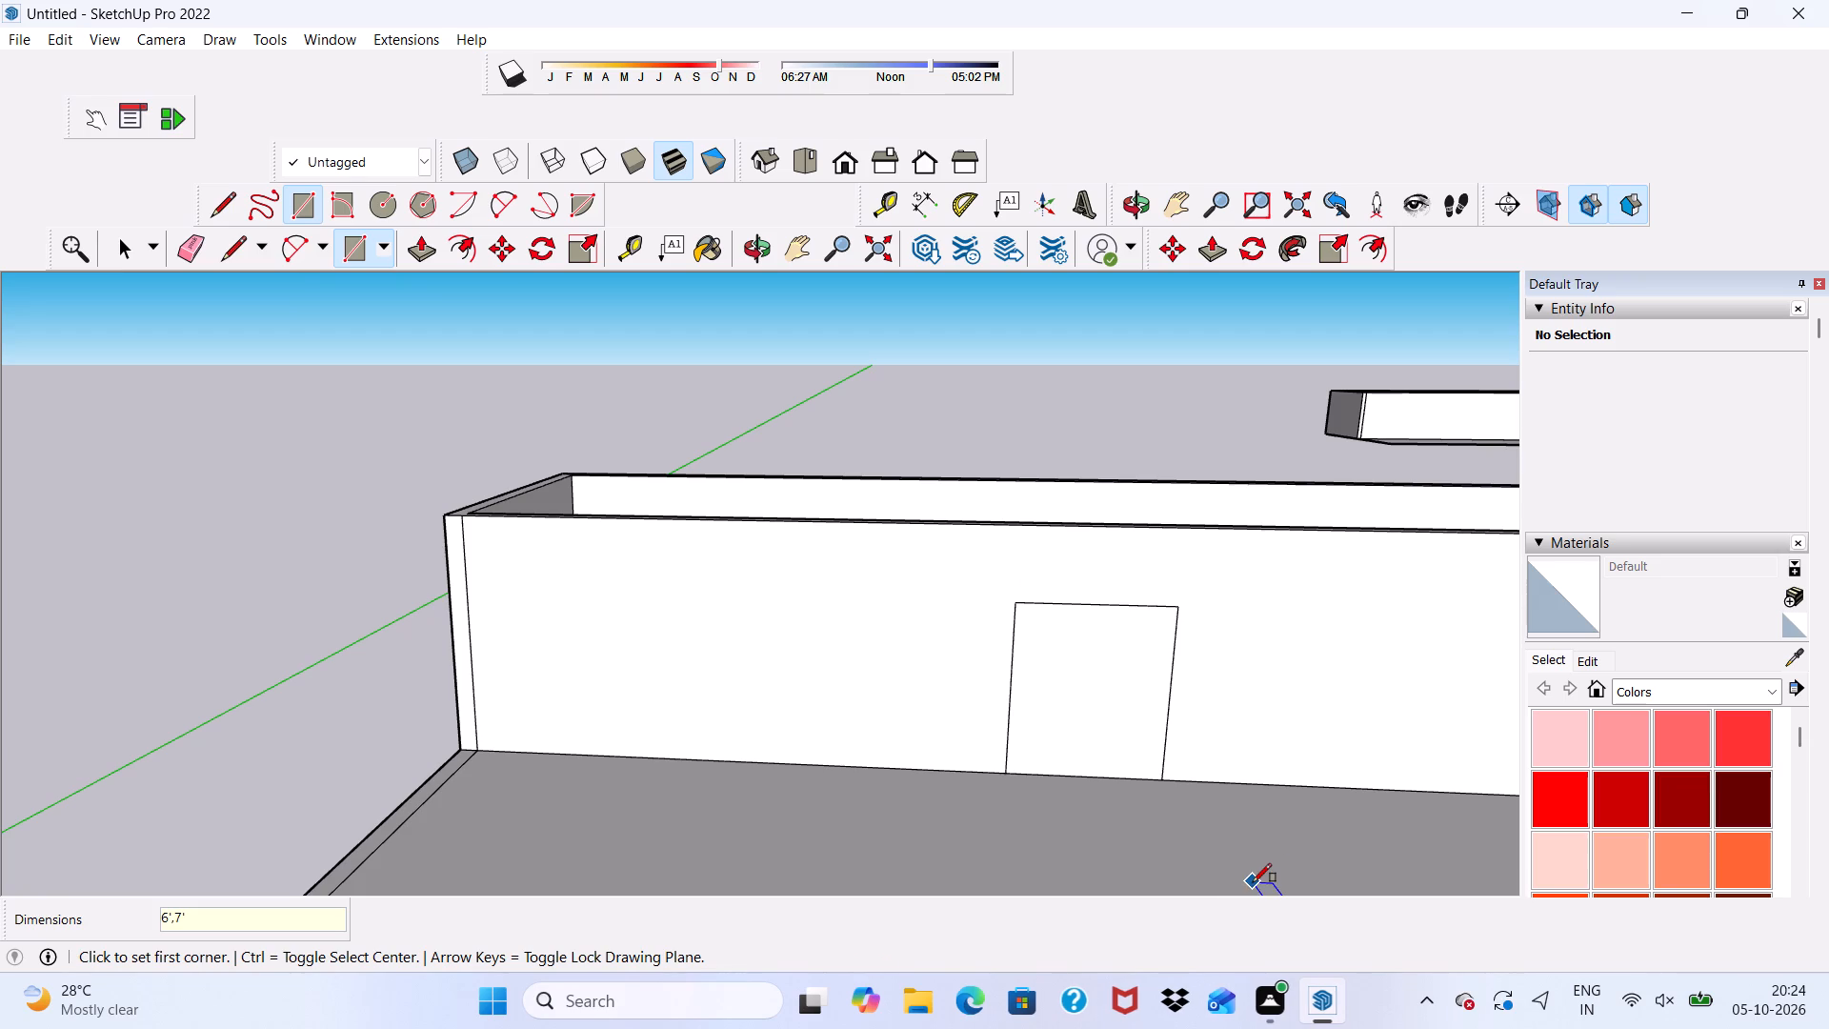
scroll(1253, 882, "up", 3)
scroll(1171, 813, "down", 4)
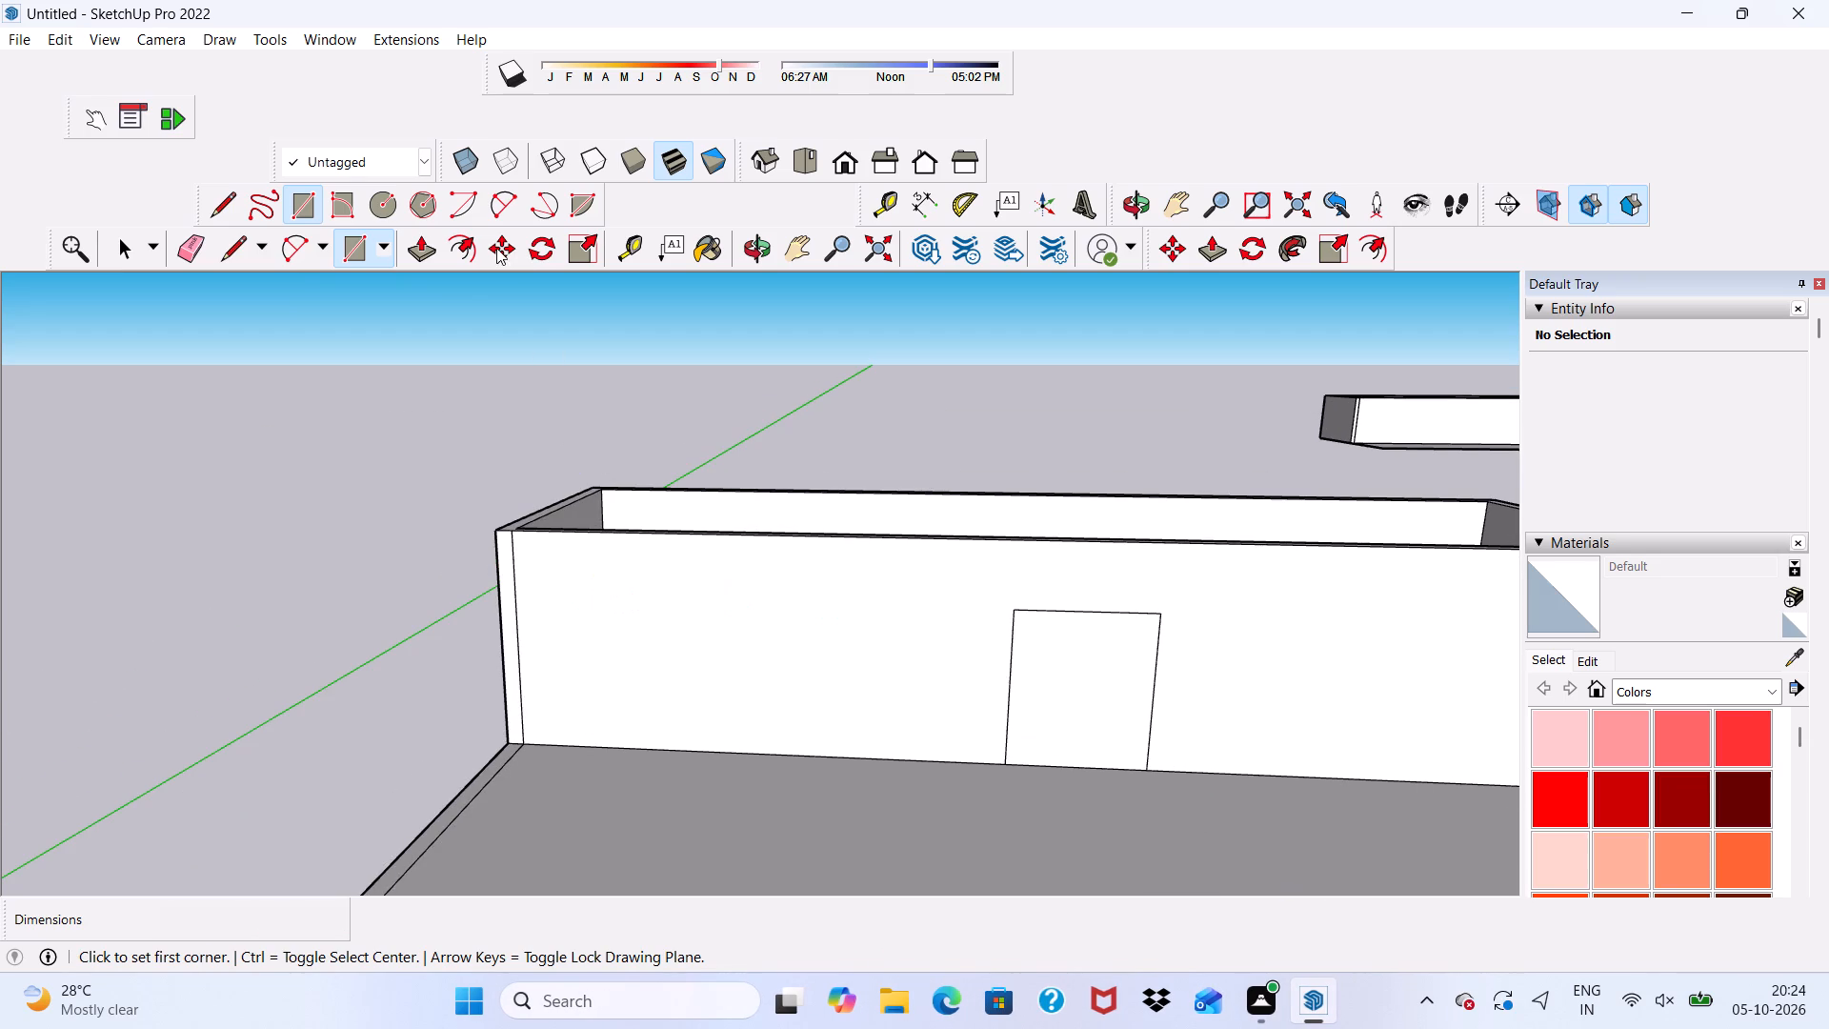
Offset the door rectangle's top and side edges outward by about 8 11/16" to outline a frame.
left_click(460, 249)
scroll(1110, 618, "up", 2)
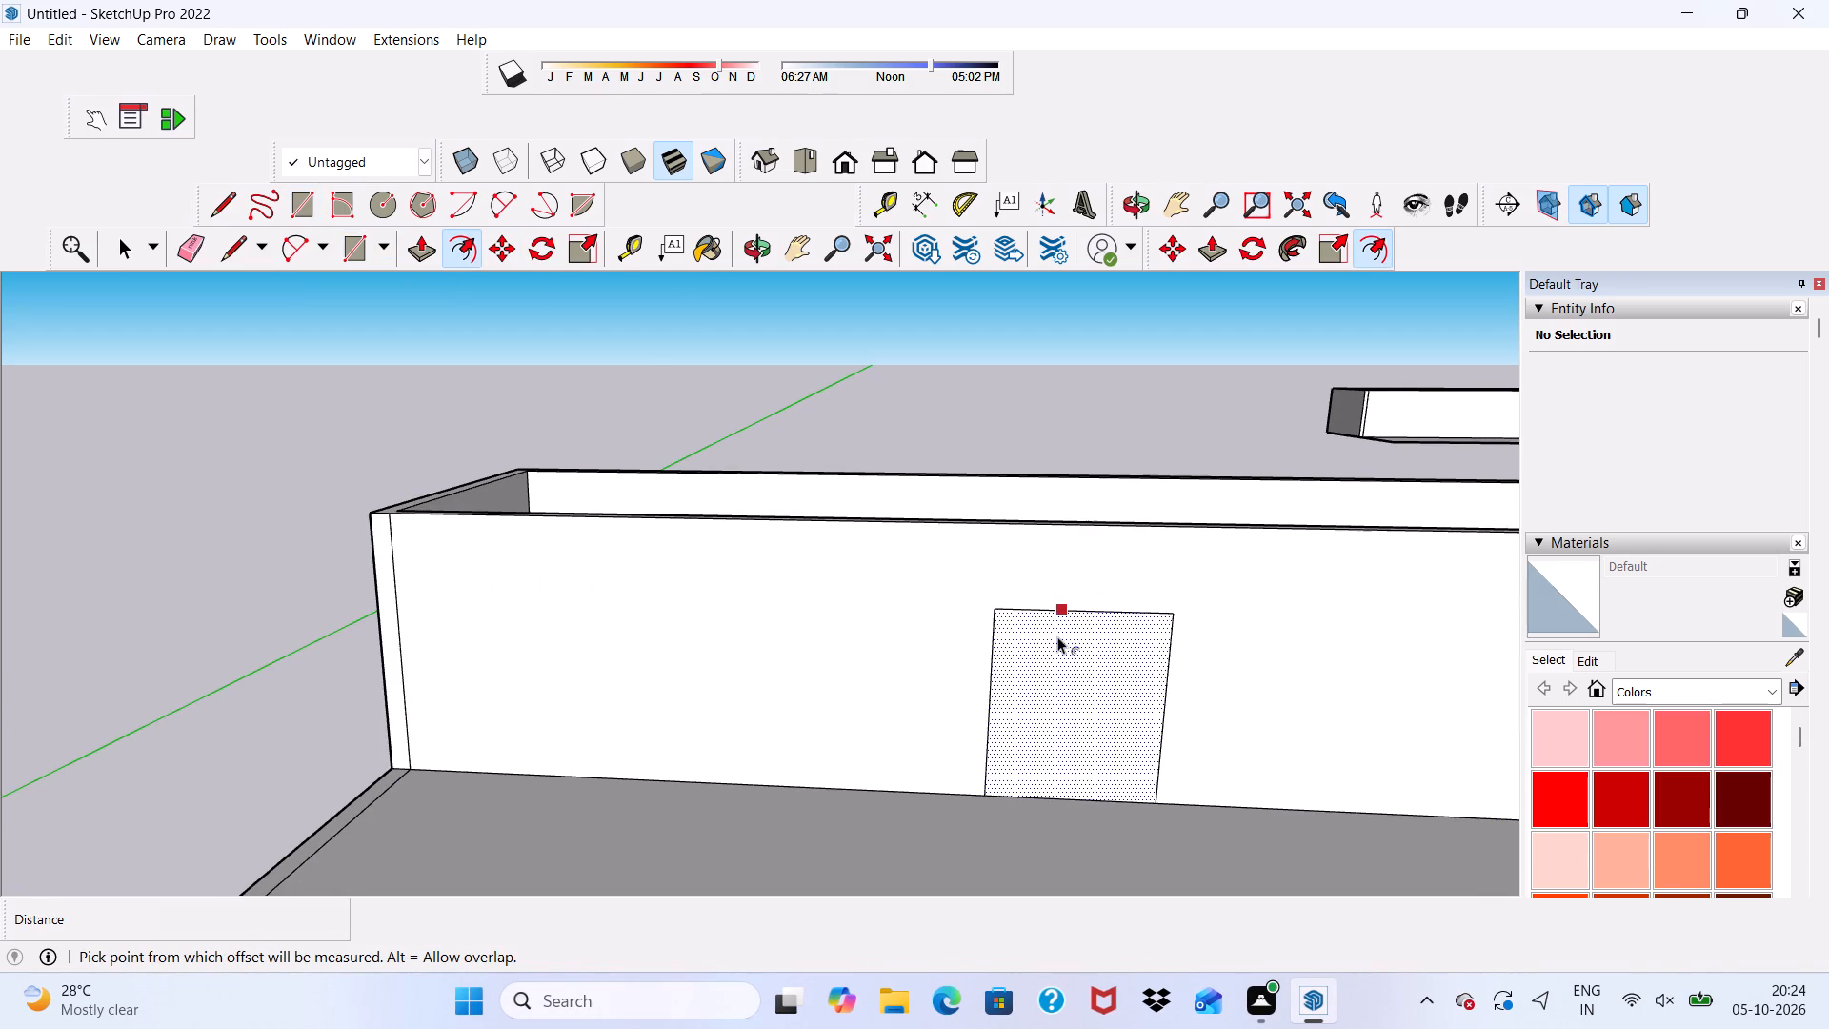
left_click(1054, 632)
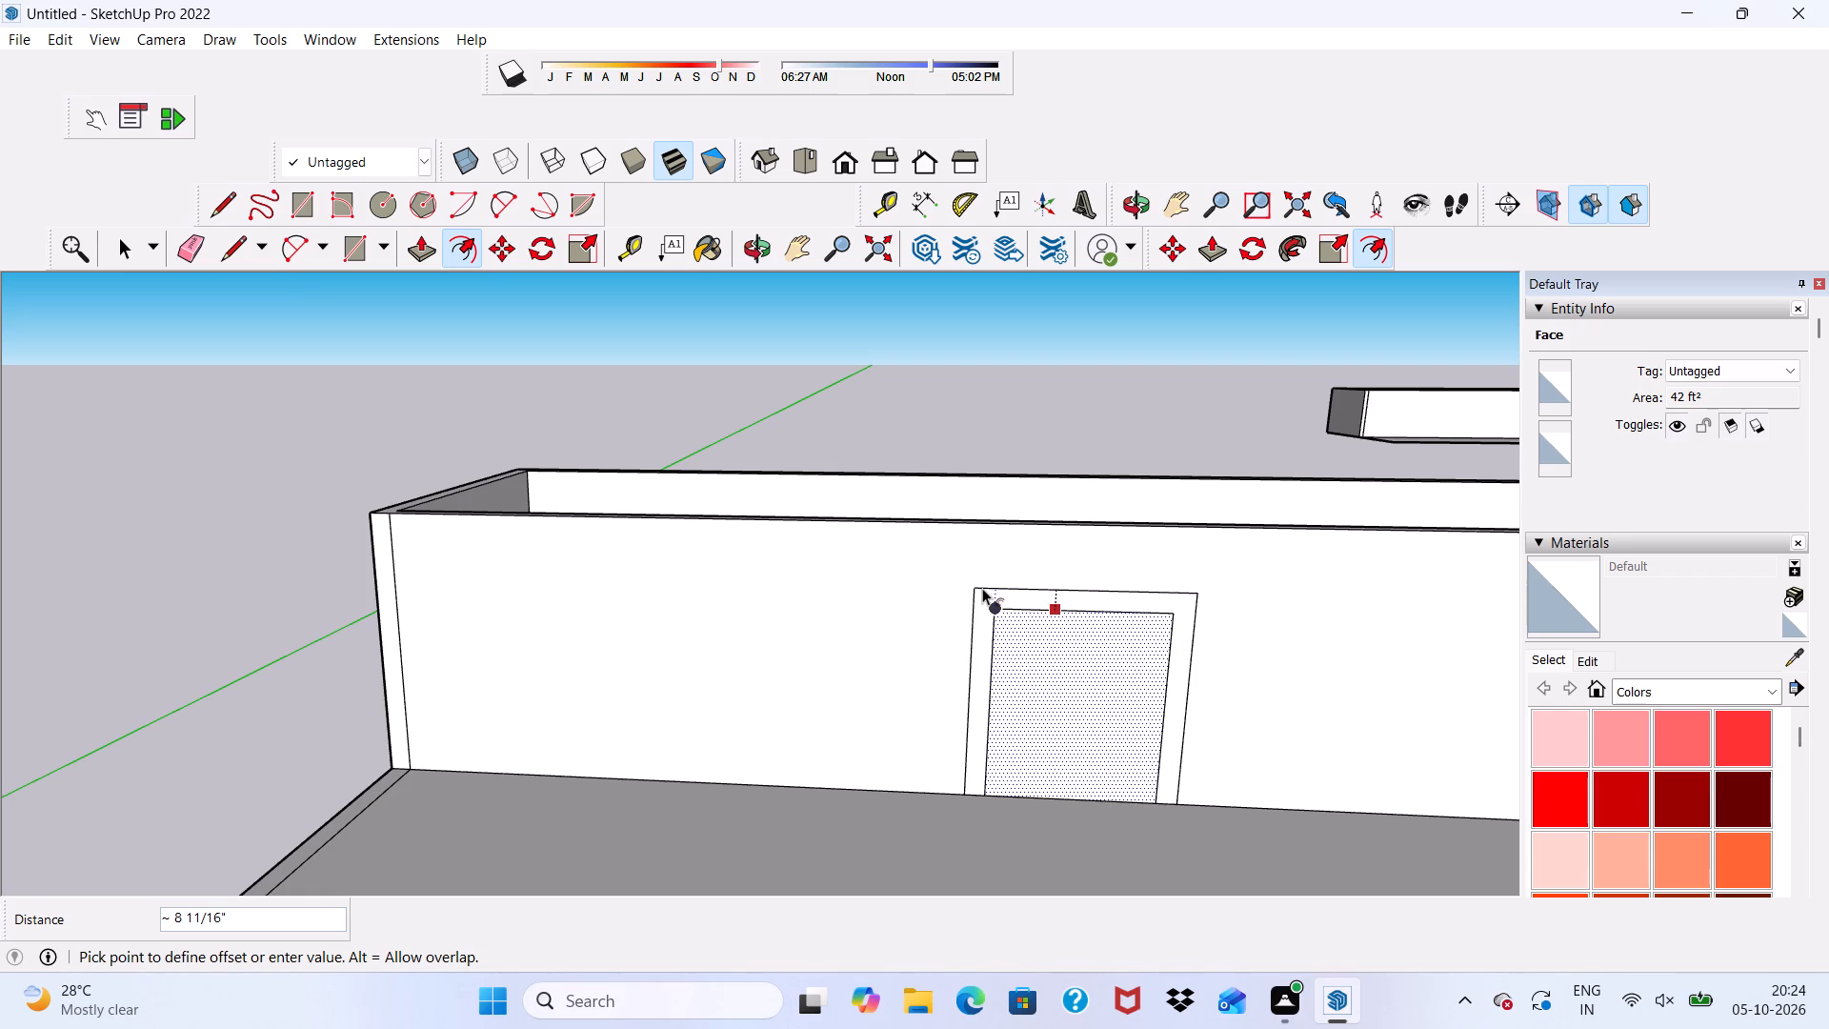
left_click(980, 594)
Examine the door and frame outlines on the dividing wall from low and elevated viewpoints.
scroll(1002, 726, "down", 2)
middle_click_drag(1111, 791, 1101, 637)
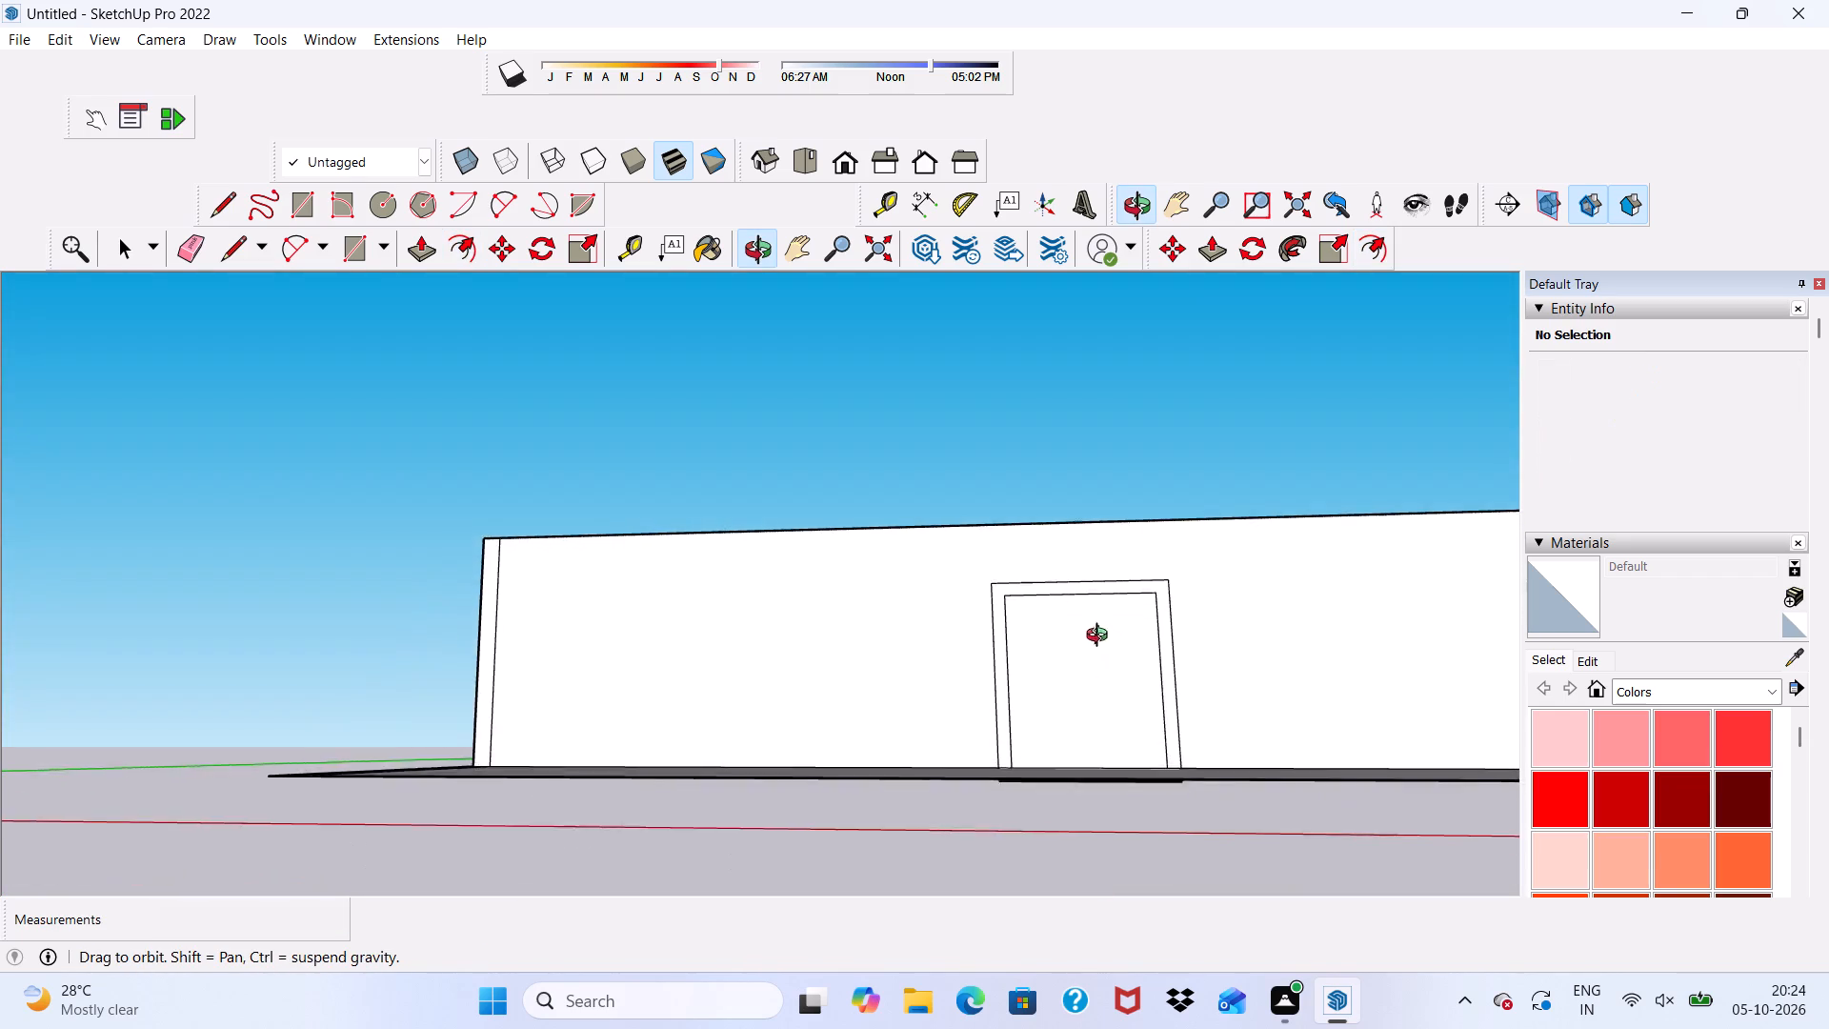
middle_click_drag(1101, 637, 1099, 637)
middle_click(1097, 637)
middle_click(1029, 683)
scroll(517, 620, "up", 4)
scroll(536, 784, "down", 13)
scroll(910, 678, "up", 1)
scroll(912, 688, "down", 1)
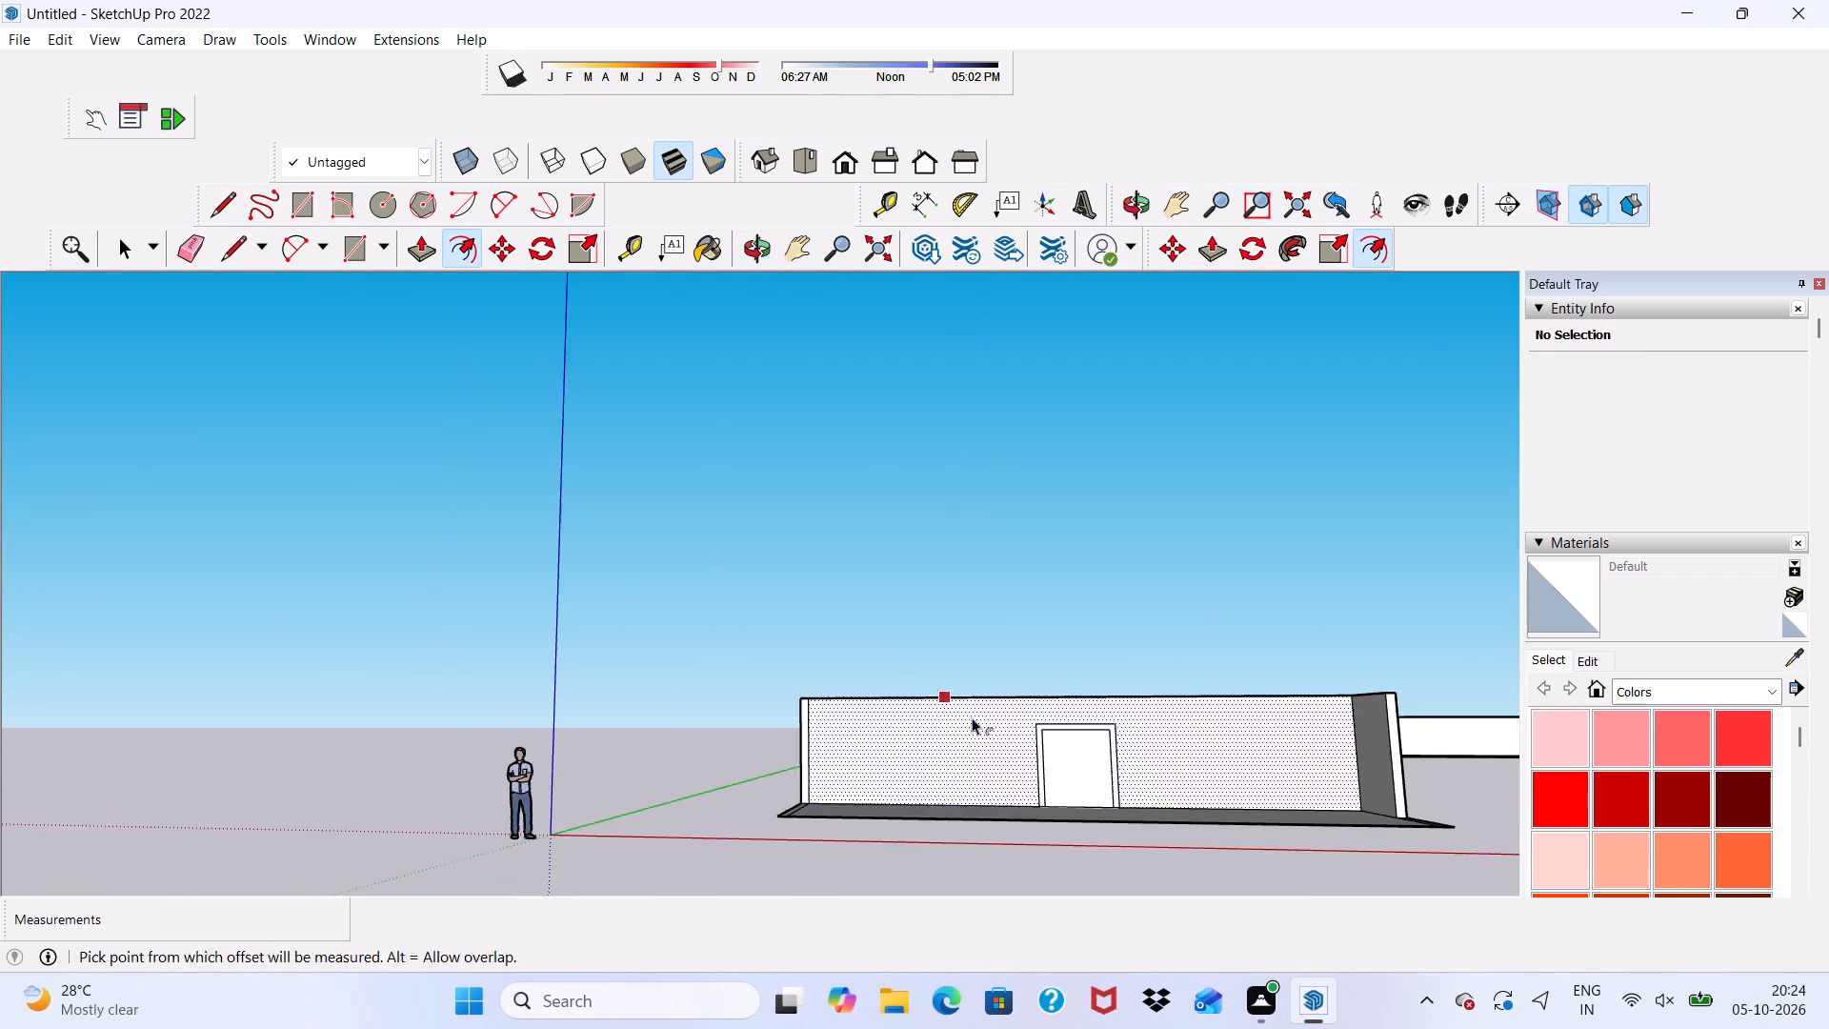
scroll(972, 717, "down", 3)
middle_click_drag(1196, 697, 1201, 788)
scroll(1196, 786, "up", 2)
key("space")
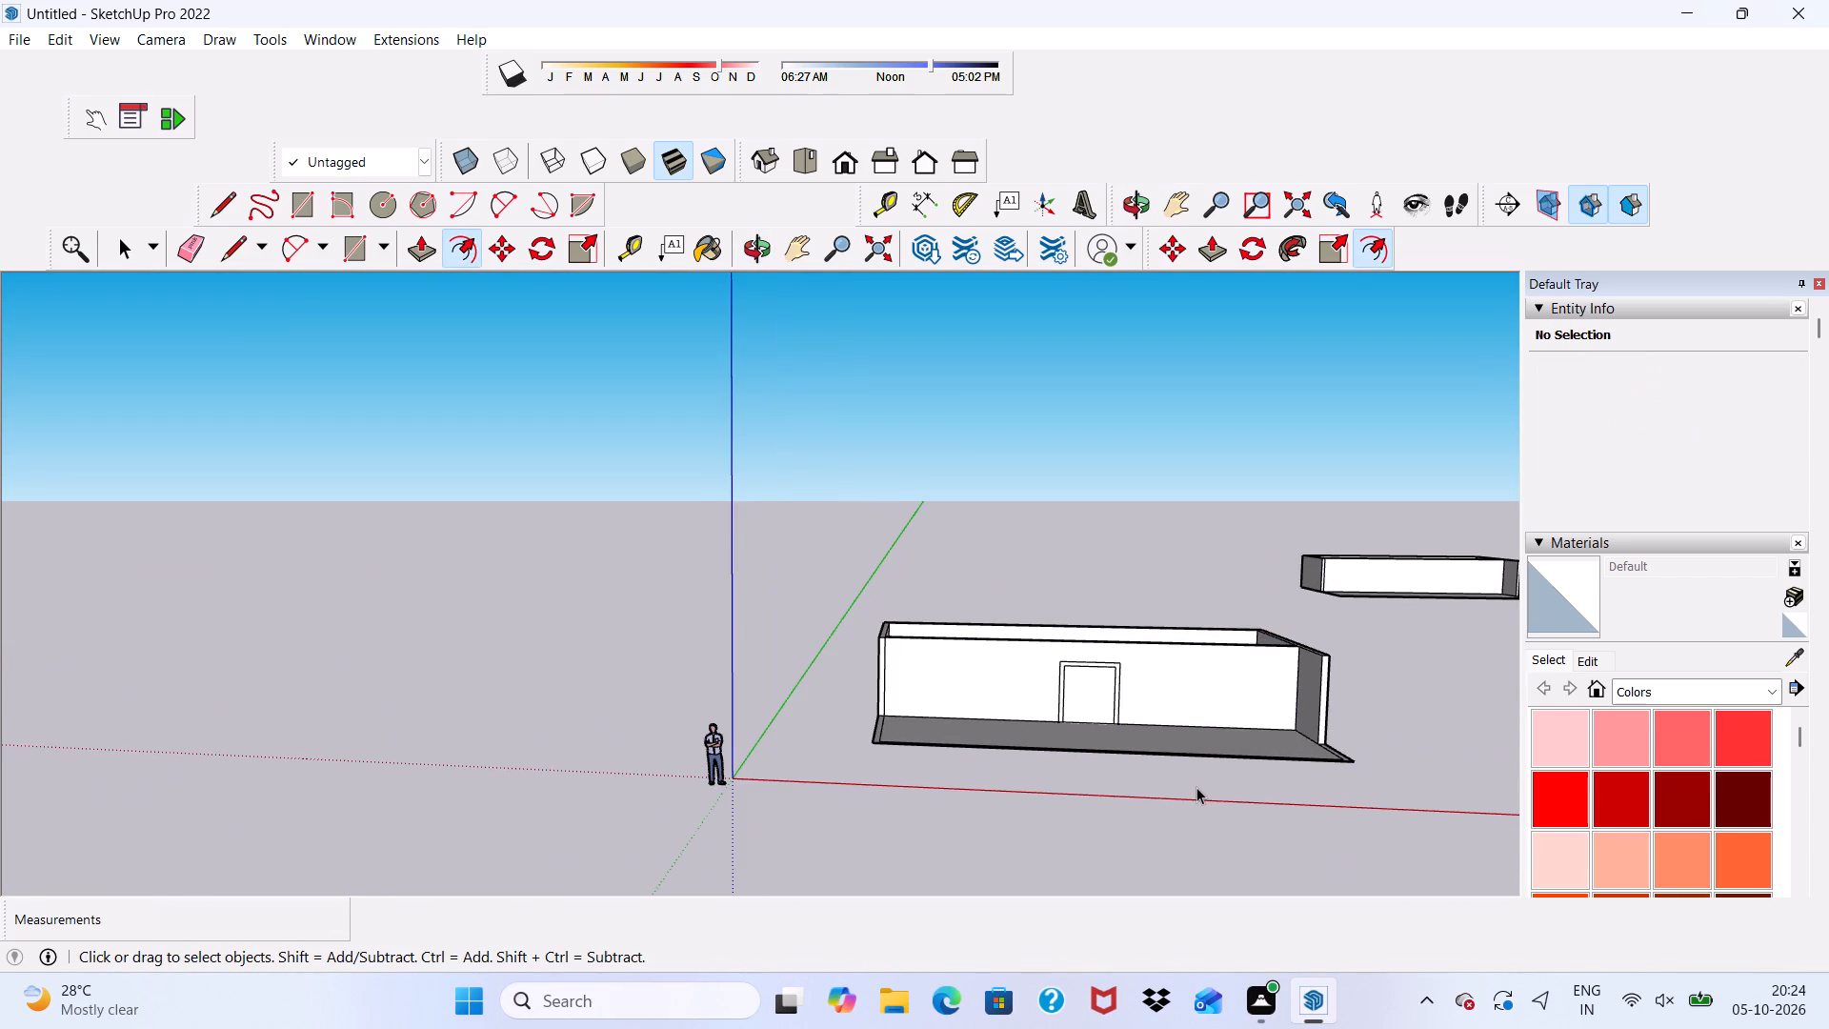
Erase the short edge across the dividing wall's underside at one end of the doorway section.
scroll(1072, 665, "down", 4)
middle_click_drag(971, 851, 1019, 594)
middle_click_drag(1024, 593, 1037, 590)
scroll(1083, 567, "up", 6)
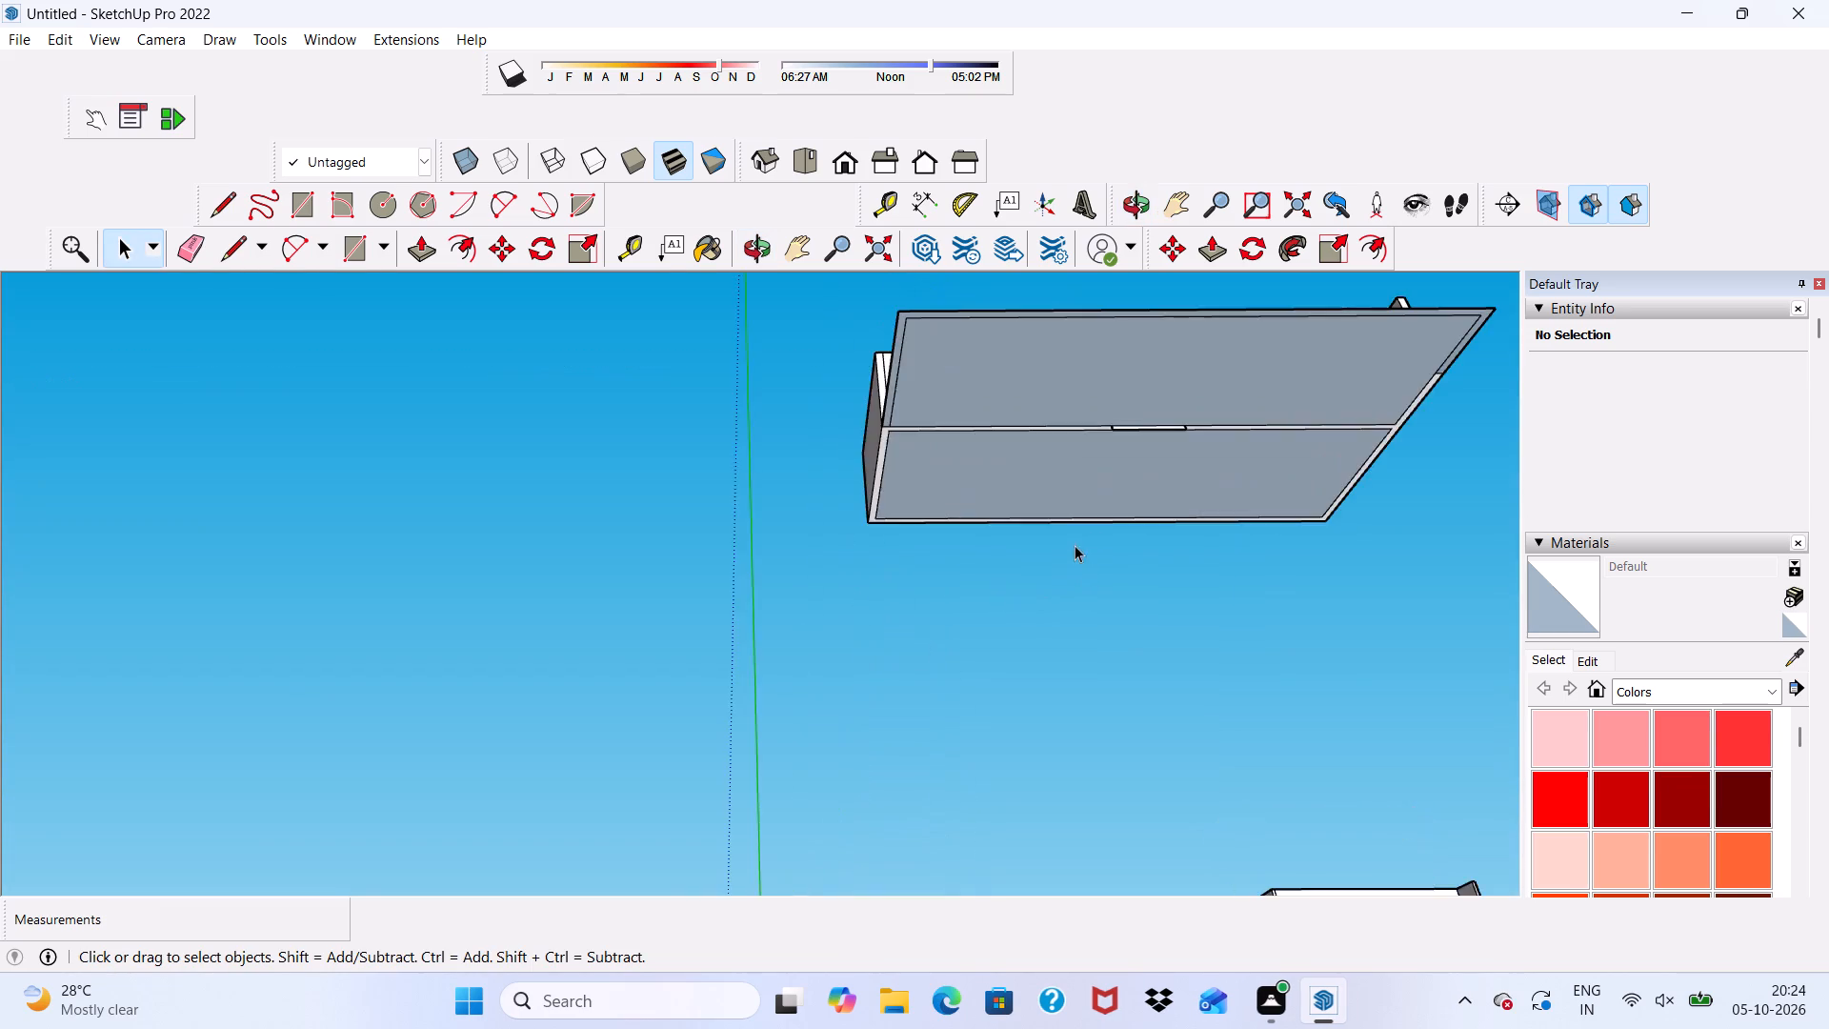
scroll(1075, 545, "up", 4)
scroll(1126, 364, "up", 4)
middle_click_drag(1151, 474, 1122, 487)
scroll(1155, 394, "up", 4)
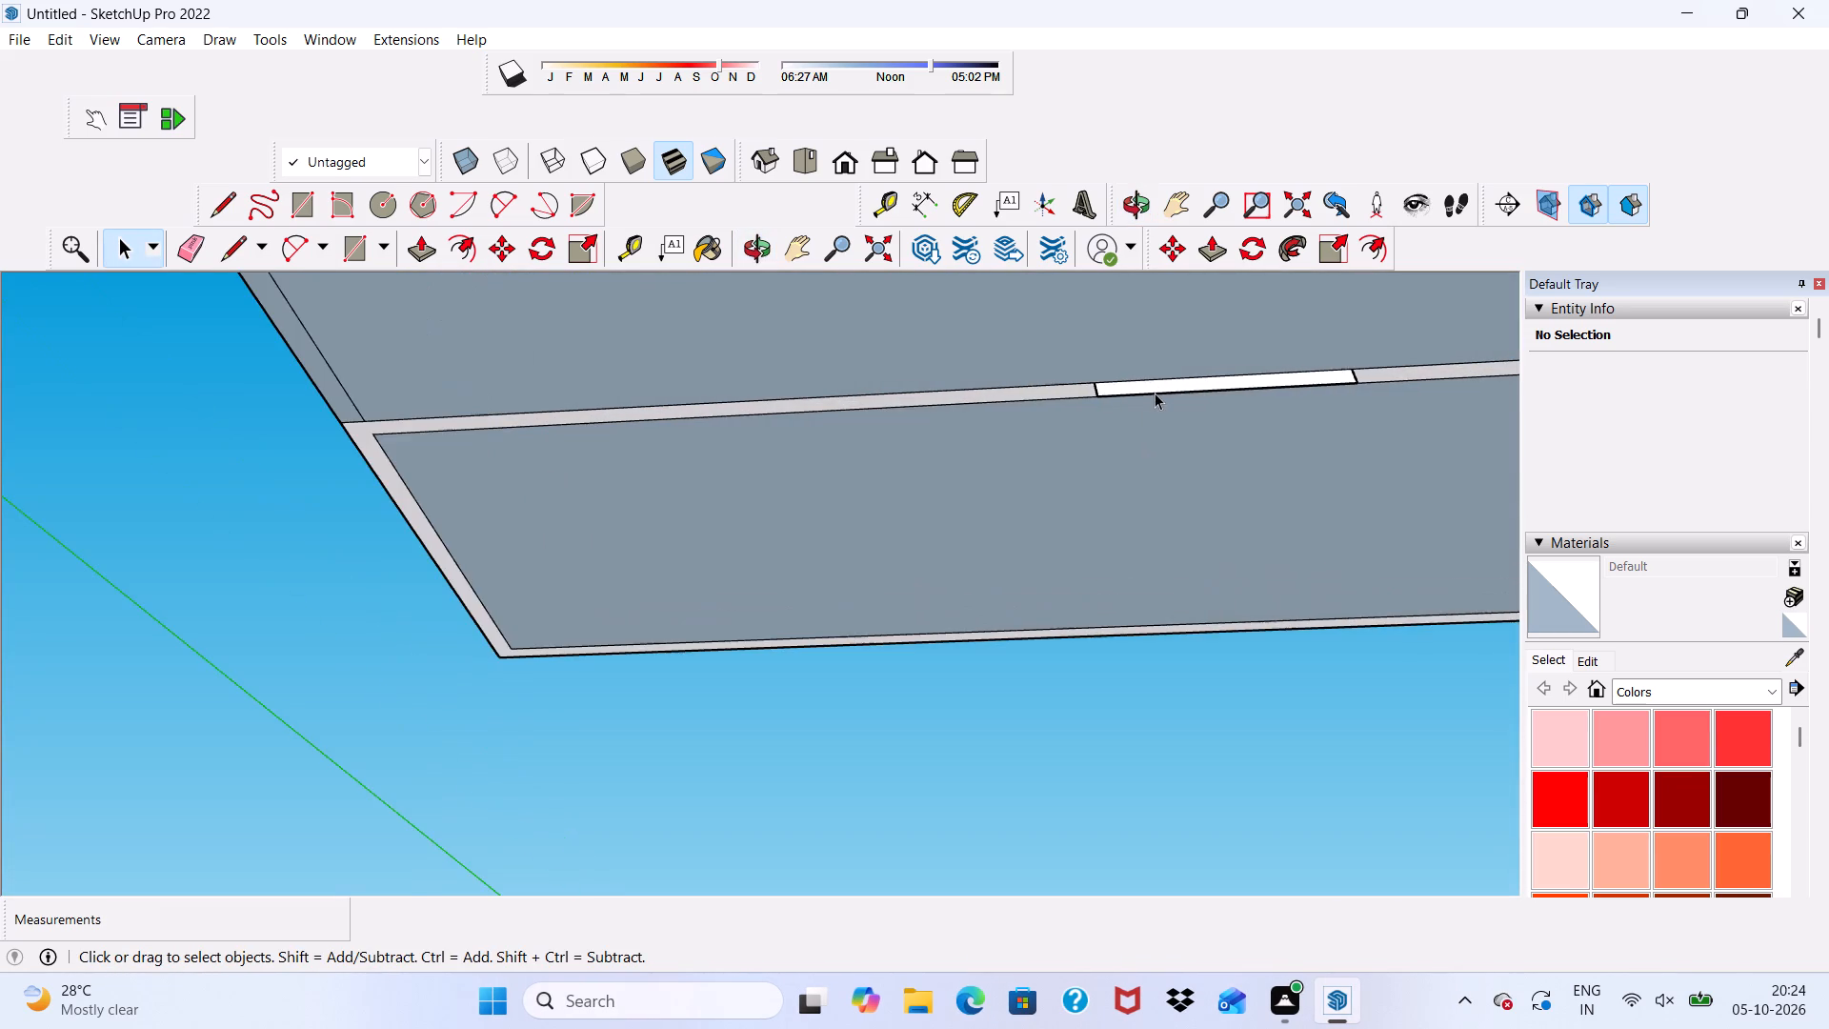
scroll(686, 329, "up", 1)
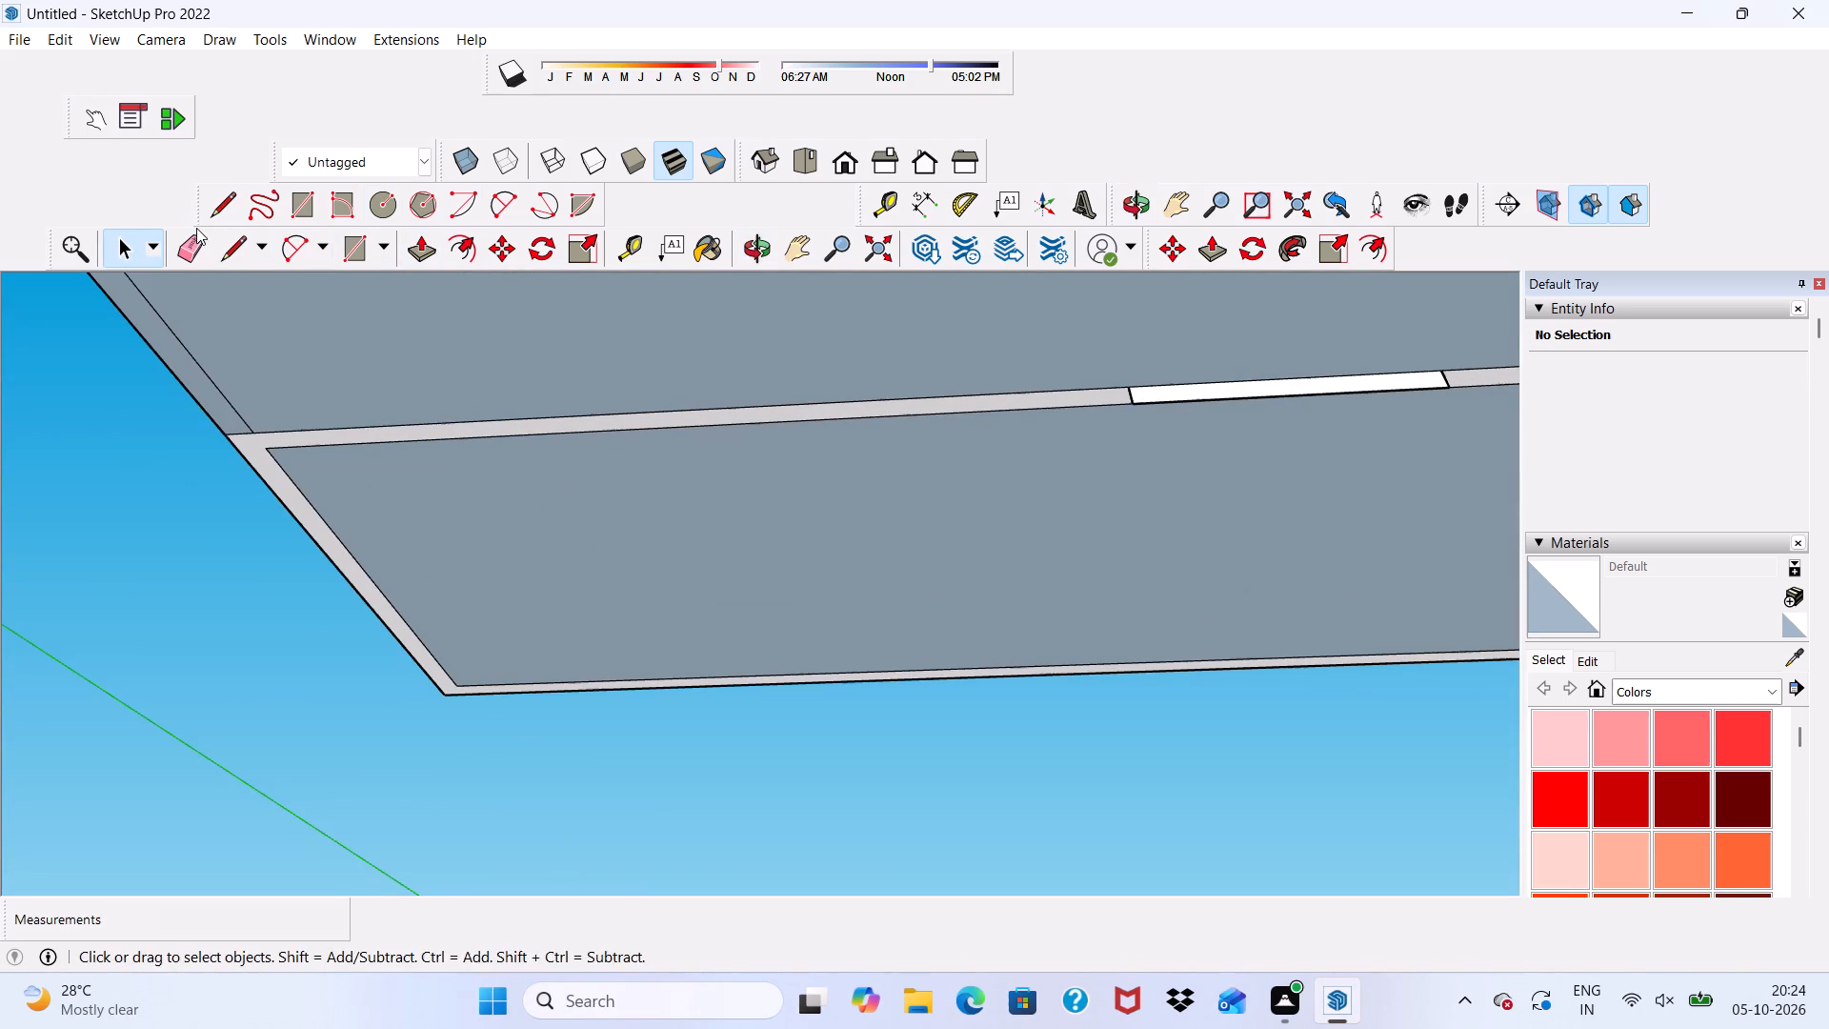
left_click(189, 244)
scroll(1075, 527, "up", 2)
left_click_drag(1137, 359, 1158, 363)
scroll(1137, 361, "down", 3)
scroll(1314, 361, "up", 2)
scroll(1382, 339, "down", 4)
scroll(1494, 328, "up", 6)
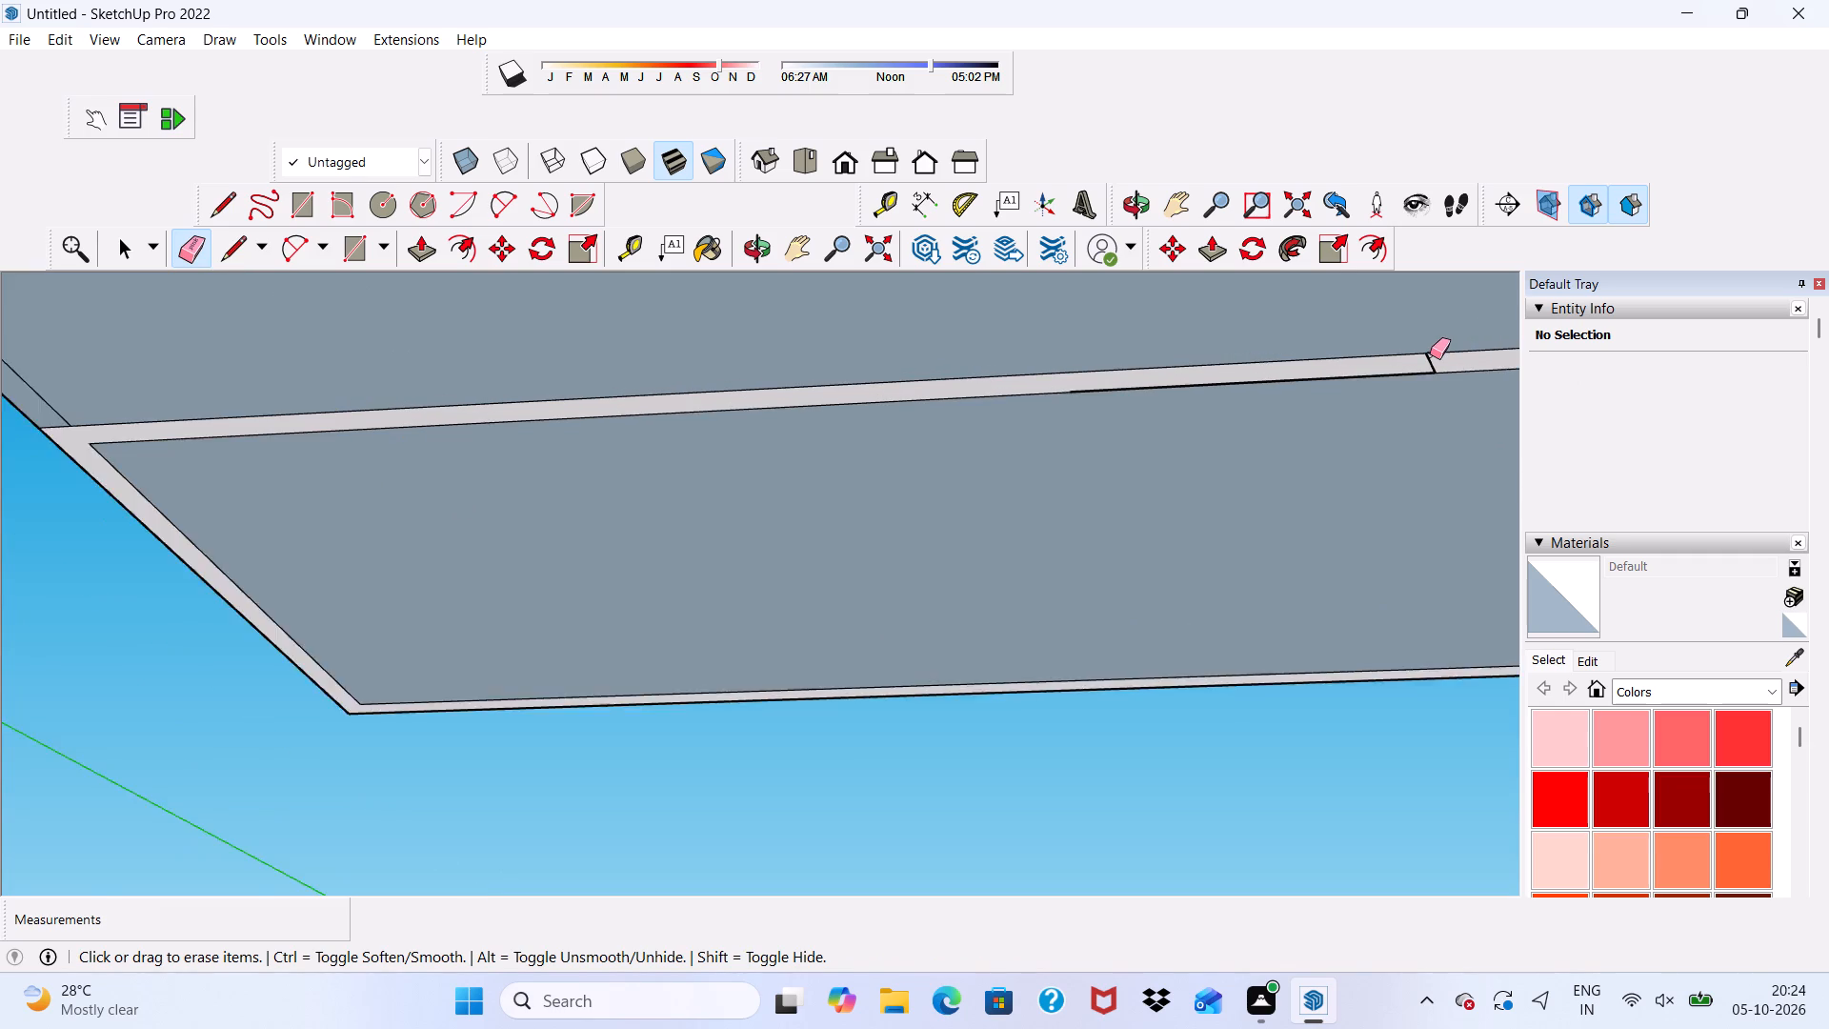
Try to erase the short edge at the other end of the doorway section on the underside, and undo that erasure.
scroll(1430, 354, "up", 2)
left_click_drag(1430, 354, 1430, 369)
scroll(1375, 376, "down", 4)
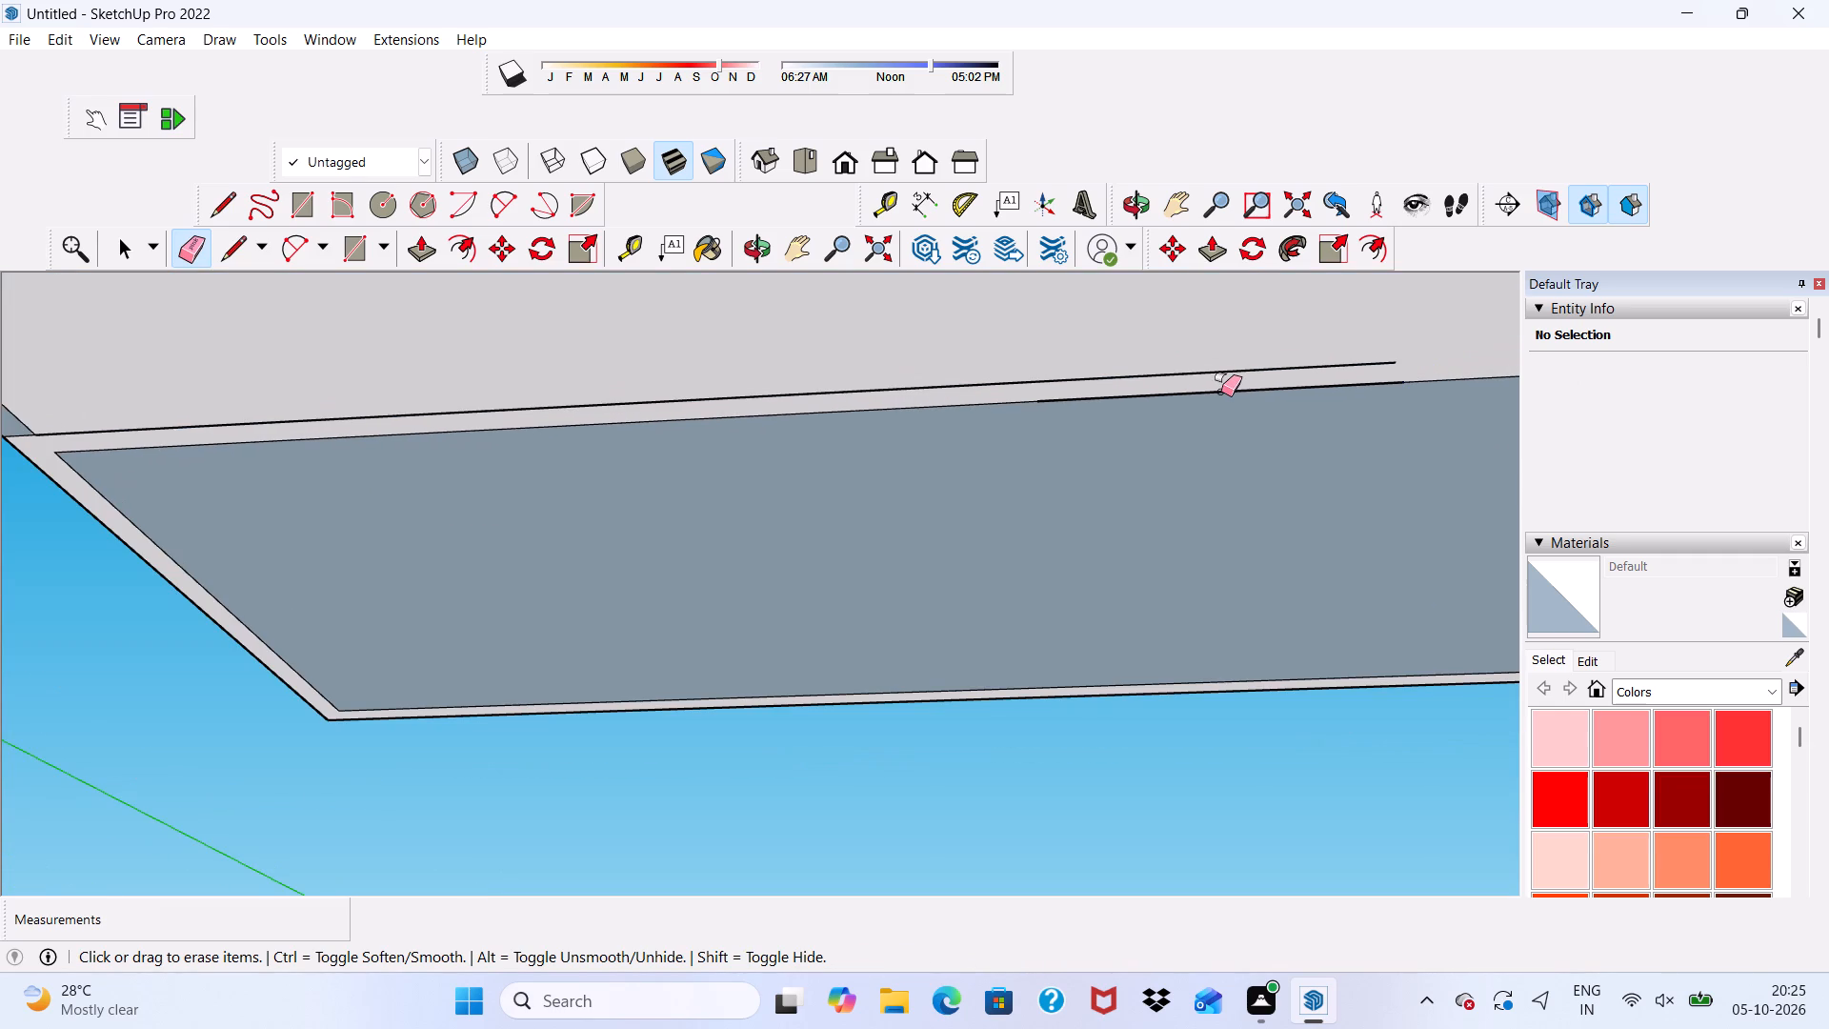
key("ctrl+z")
Erase only the remaining short edge across the dividing wall's underside at the other end of the doorway section.
scroll(1476, 431, "up", 4)
scroll(1393, 298, "up", 1)
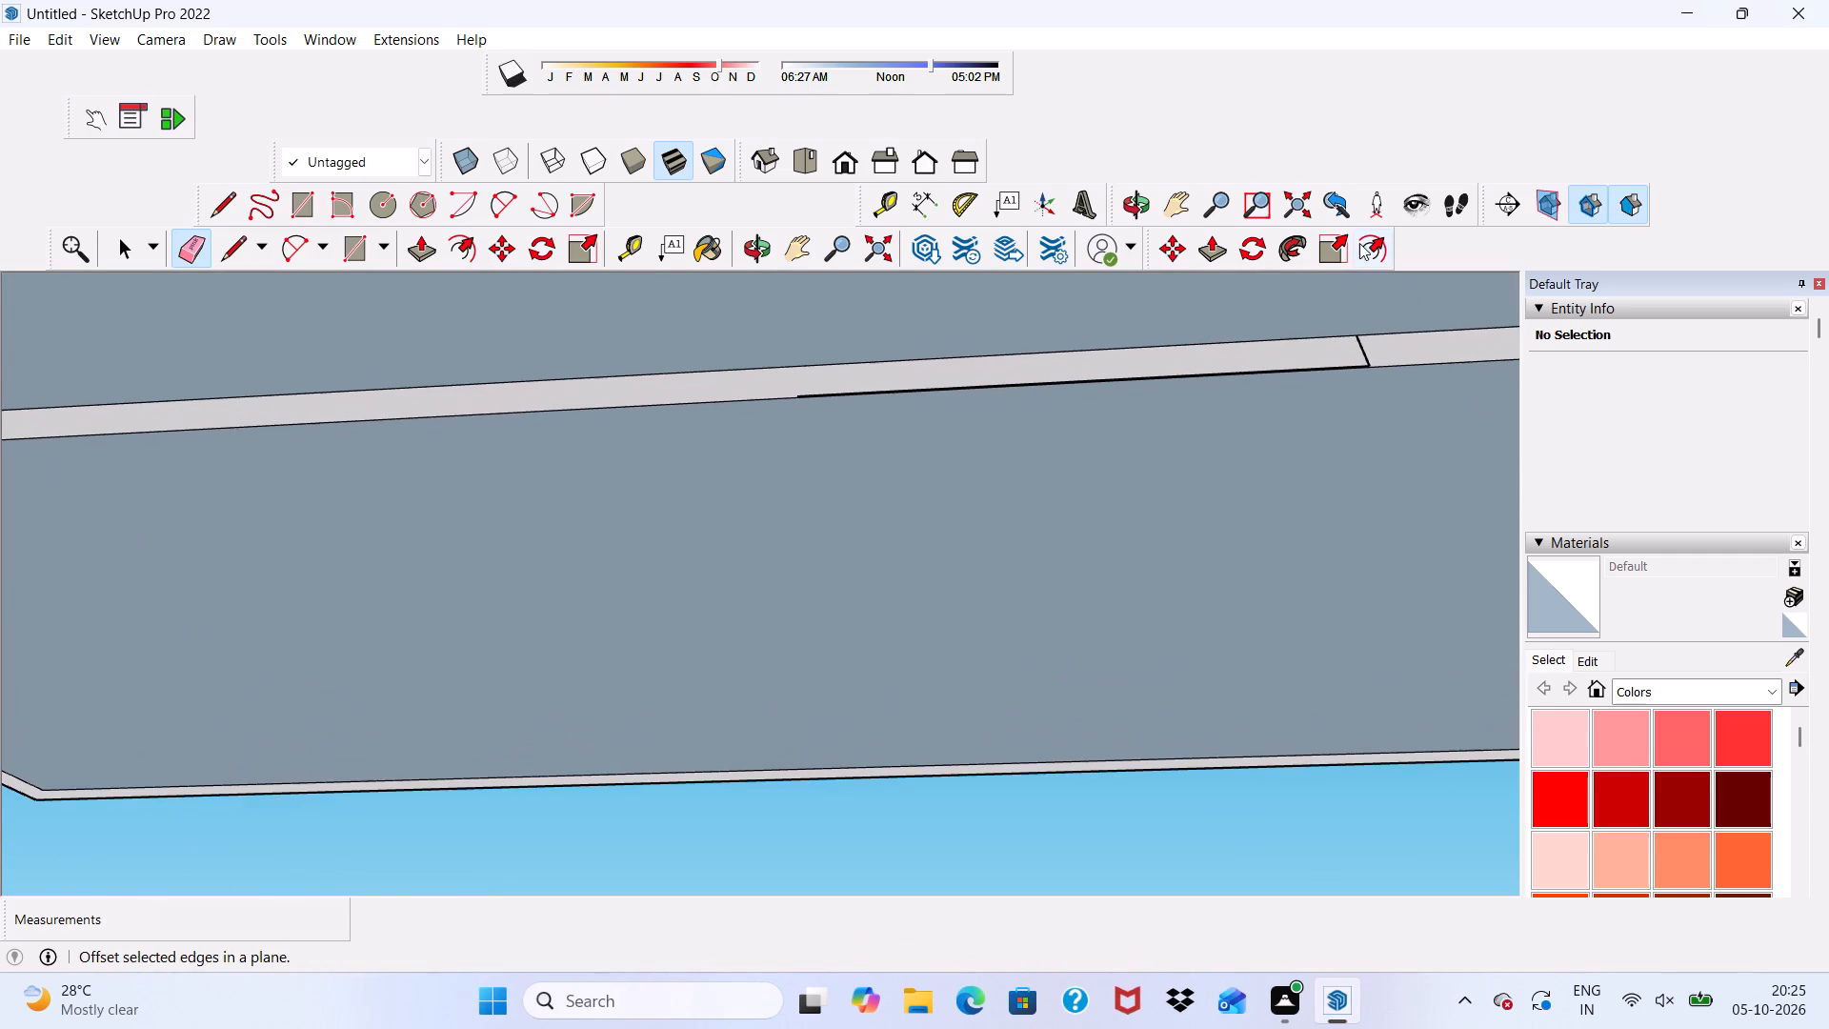
left_click(1363, 356)
scroll(1290, 381, "down", 1)
scroll(1276, 399, "up", 1)
scroll(1271, 406, "down", 5)
scroll(1051, 474, "up", 1)
scroll(1050, 477, "down", 9)
Push/Pull the door frame face 3" outward from the front of the dividing wall.
middle_click_drag(1042, 494, 1081, 629)
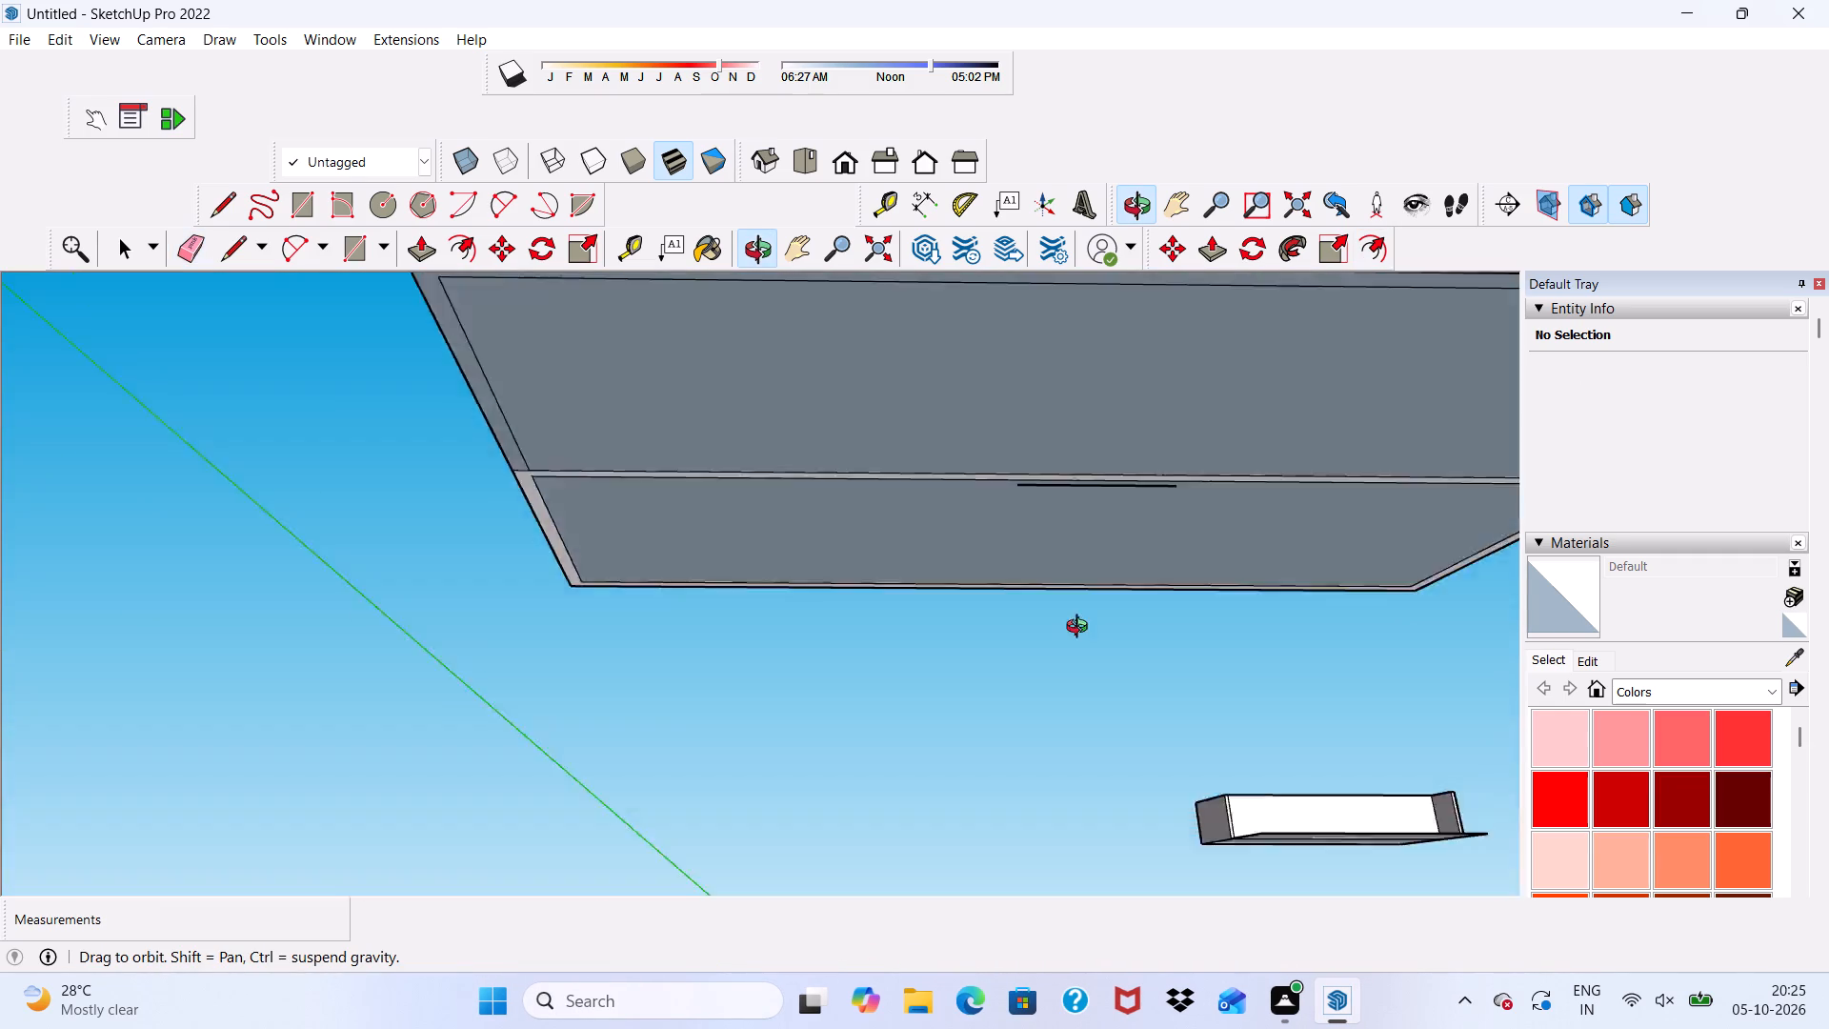
middle_click_drag(1081, 629, 1009, 822)
key("space")
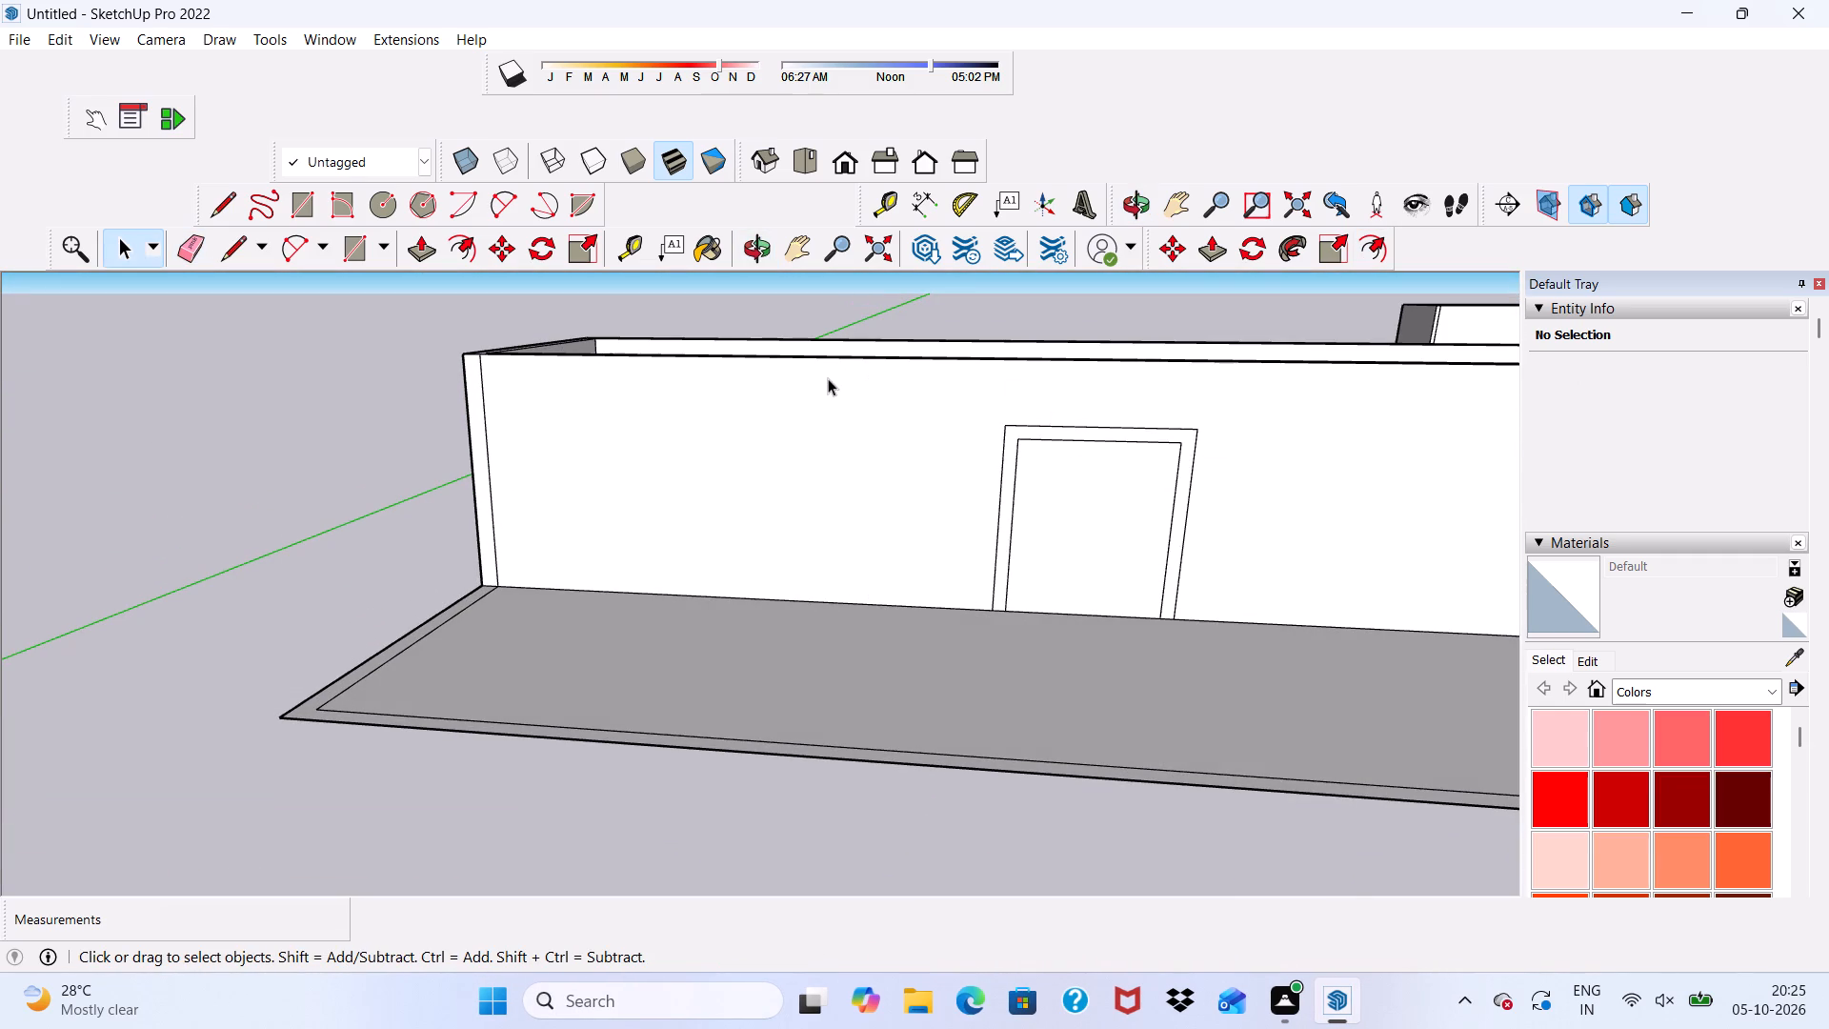
scroll(707, 290, "up", 3)
left_click(419, 249)
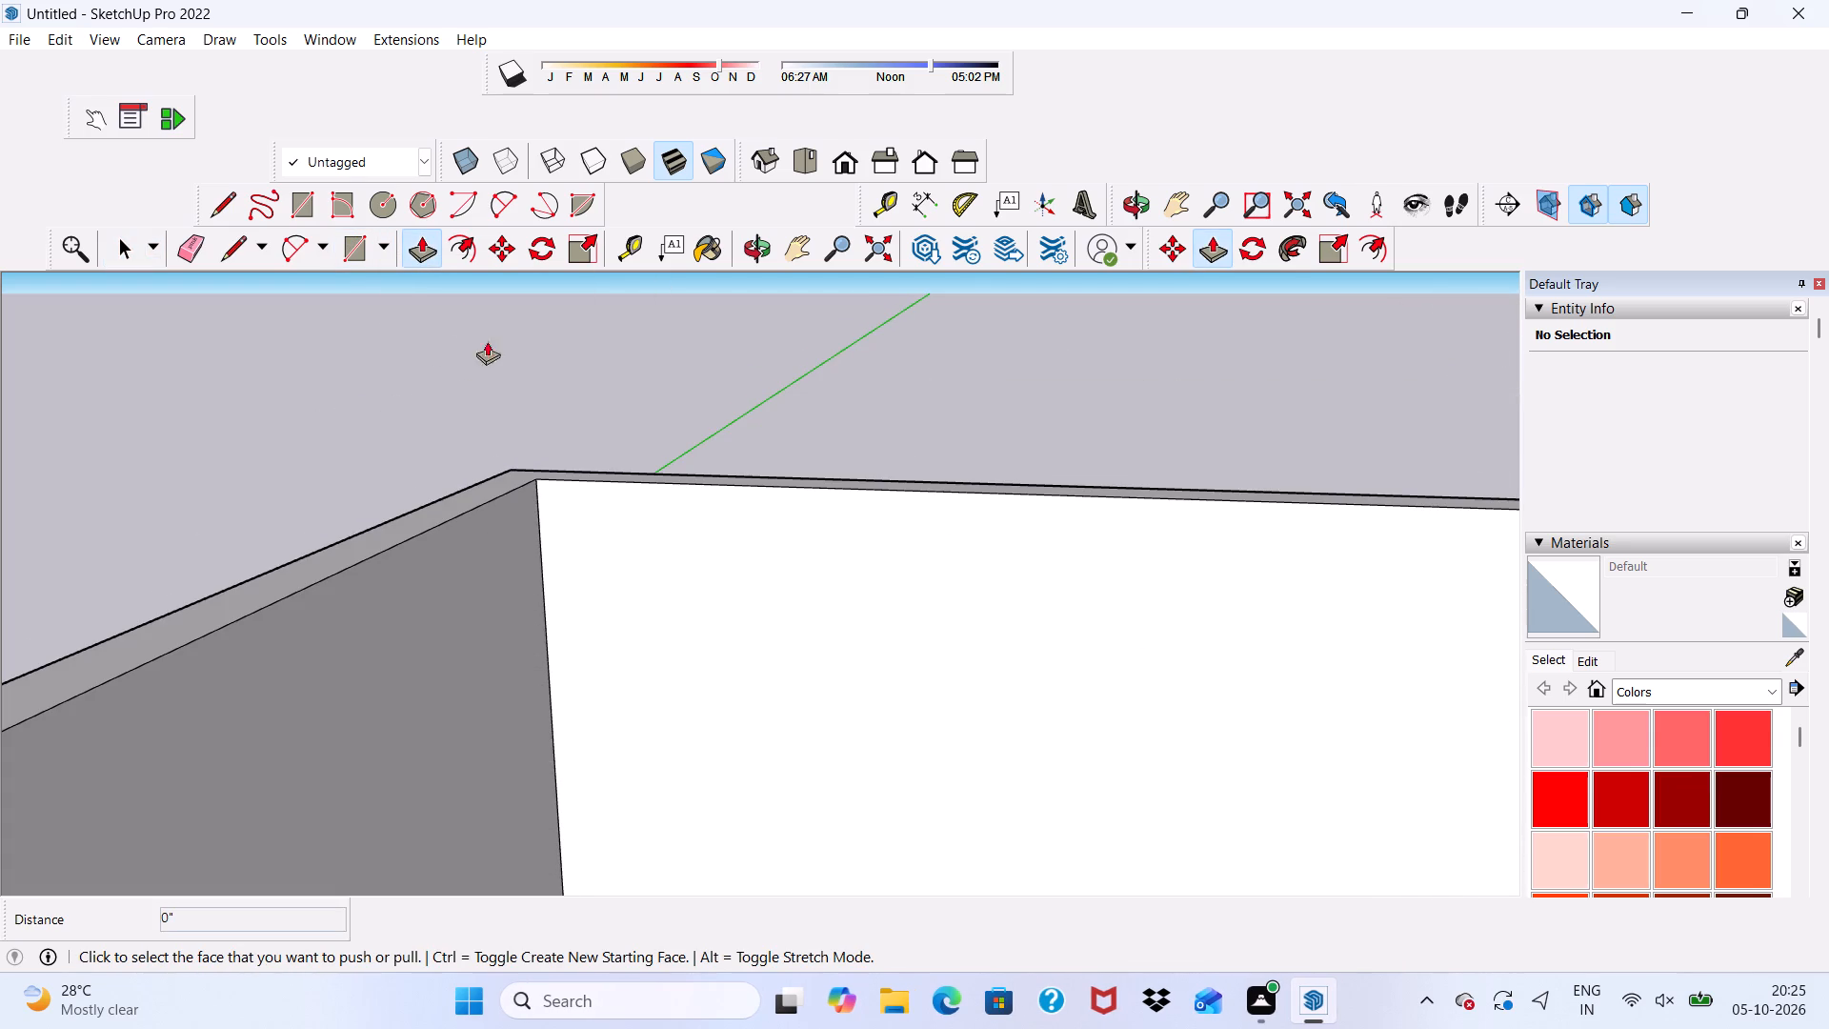
scroll(550, 419, "down", 9)
scroll(1238, 783, "up", 6)
left_click(1244, 764)
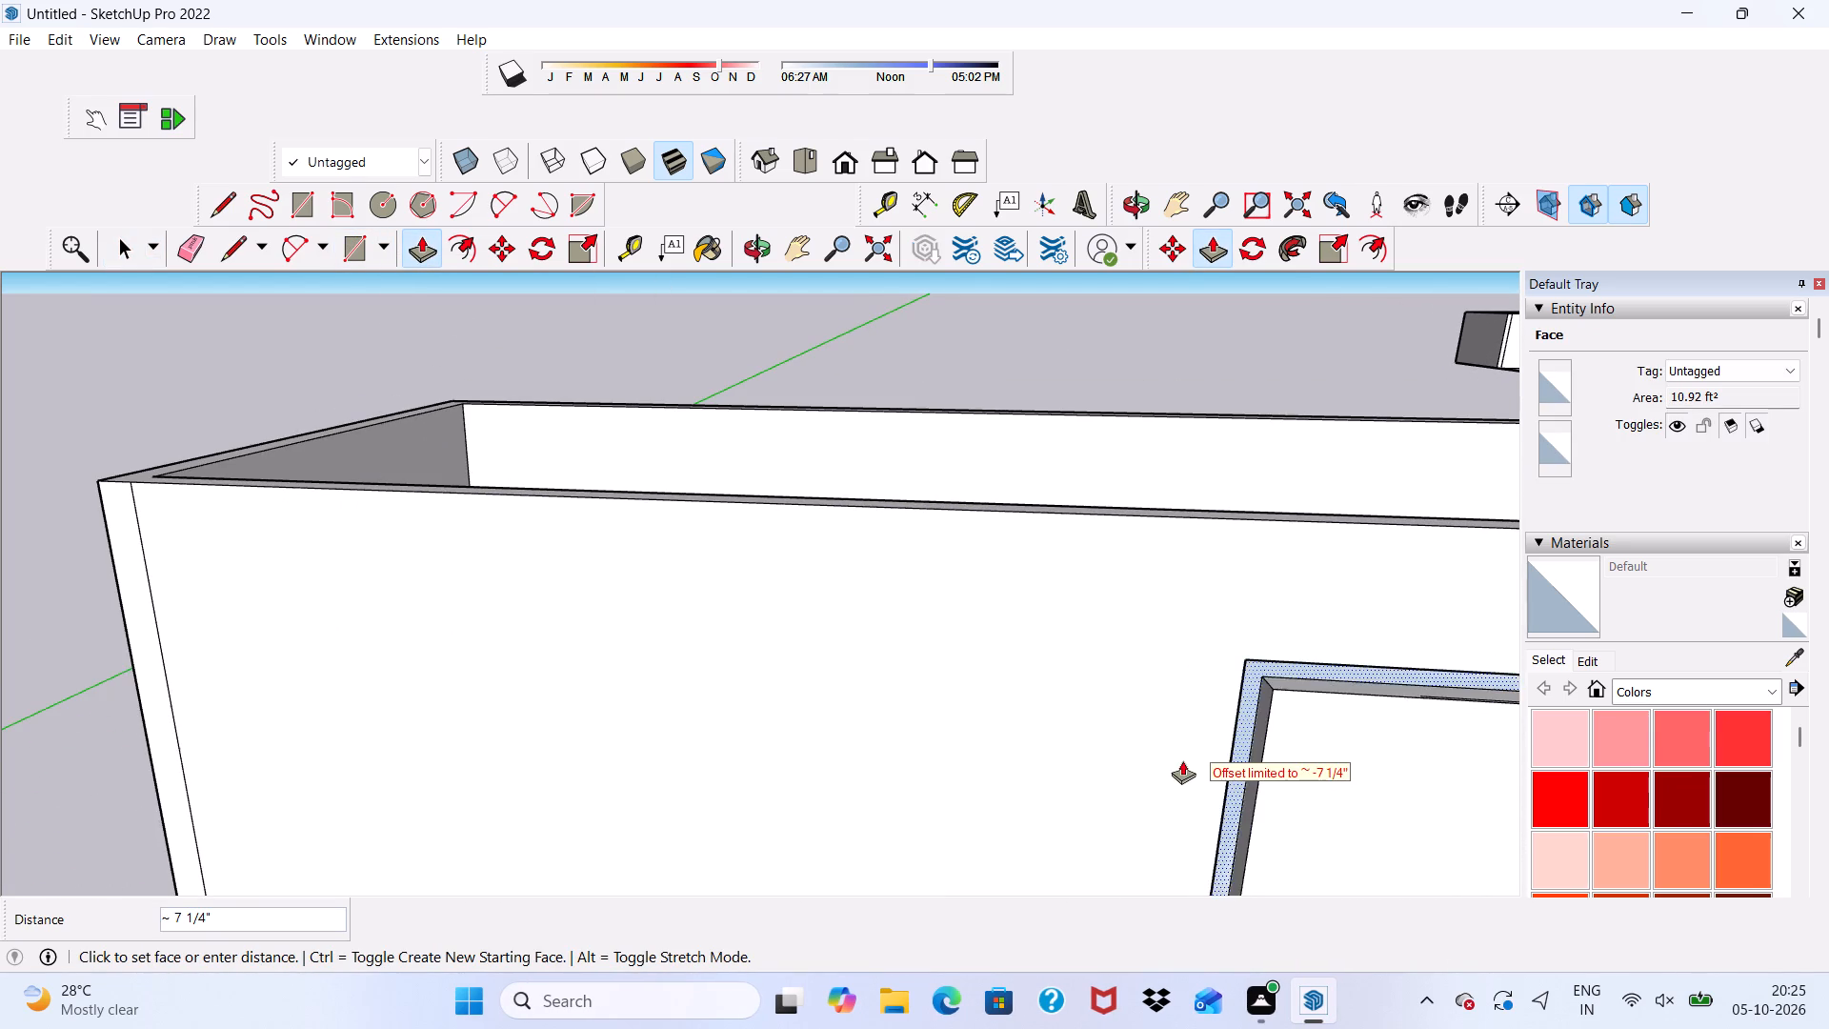
scroll(1184, 706, "down", 6)
scroll(1137, 656, "up", 1)
scroll(1137, 660, "down", 7)
scroll(1162, 618, "up", 1)
scroll(1174, 636, "down", 1)
scroll(1250, 756, "up", 1)
scroll(1243, 758, "down", 4)
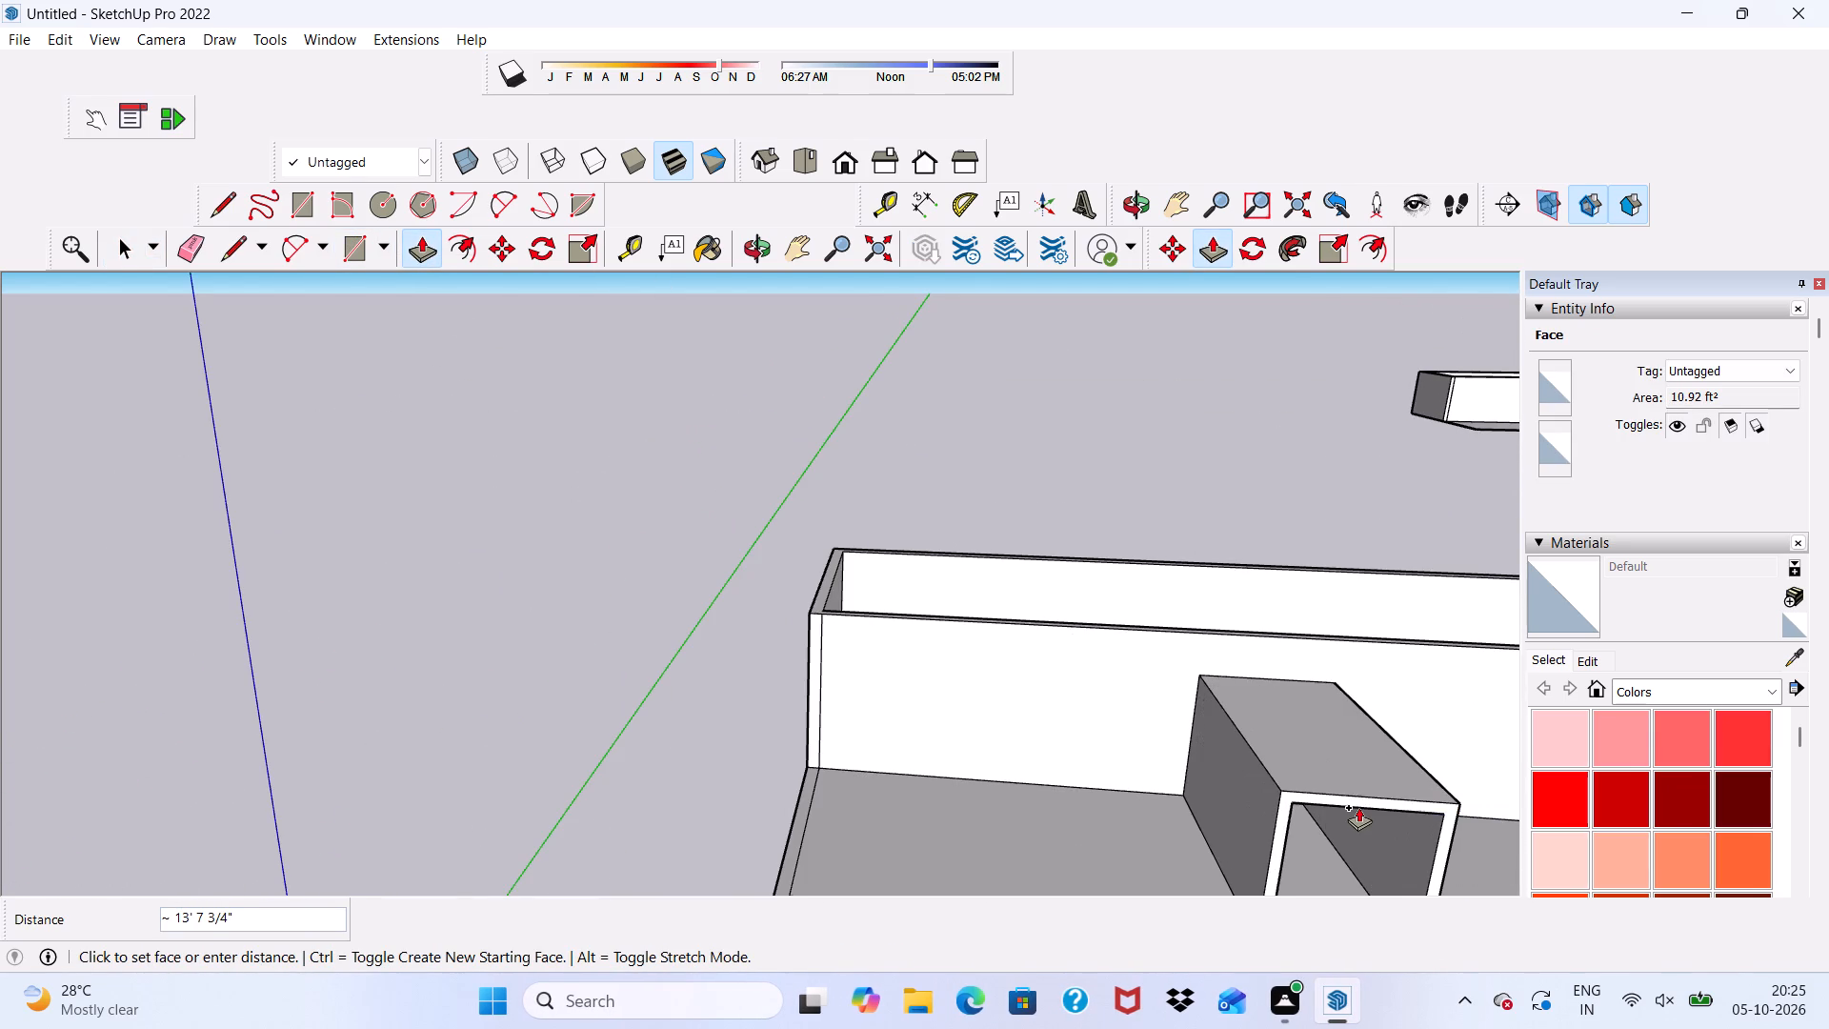
key("3")
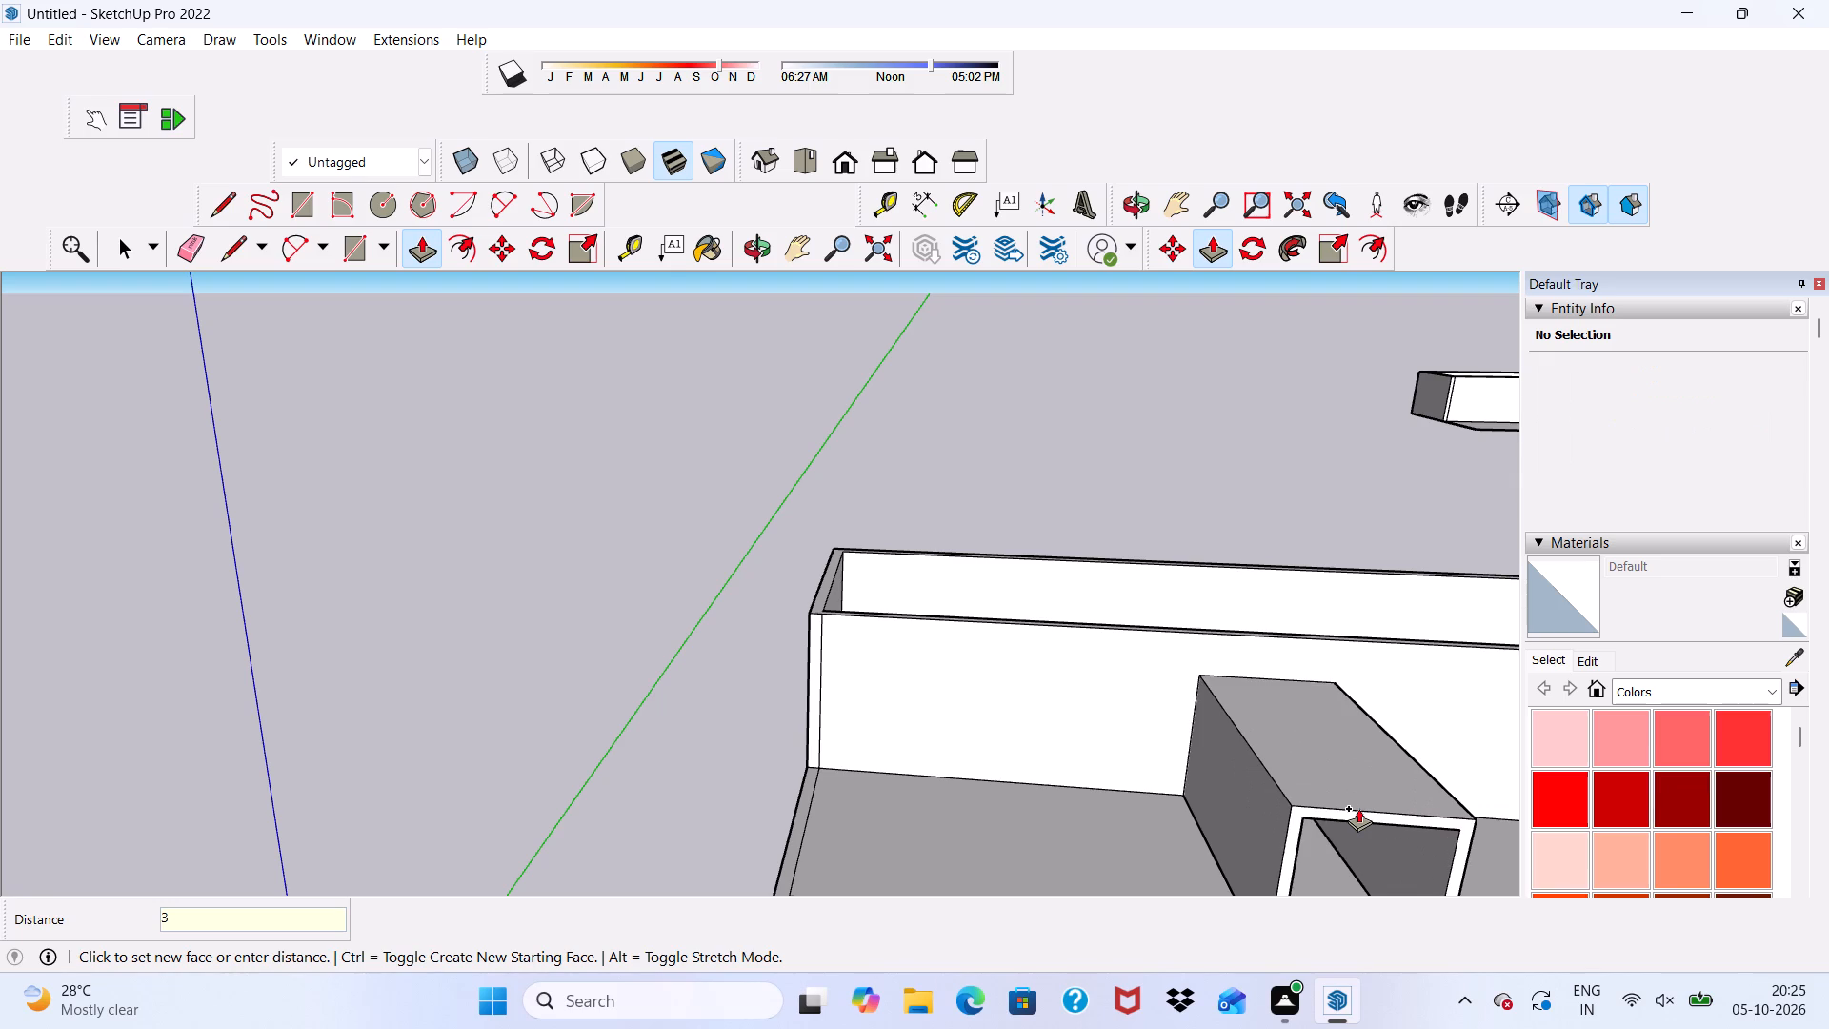
key("shift+quotedbl")
key("Return")
scroll(1345, 818, "down", 3)
scroll(1293, 816, "up", 3)
scroll(1281, 819, "down", 3)
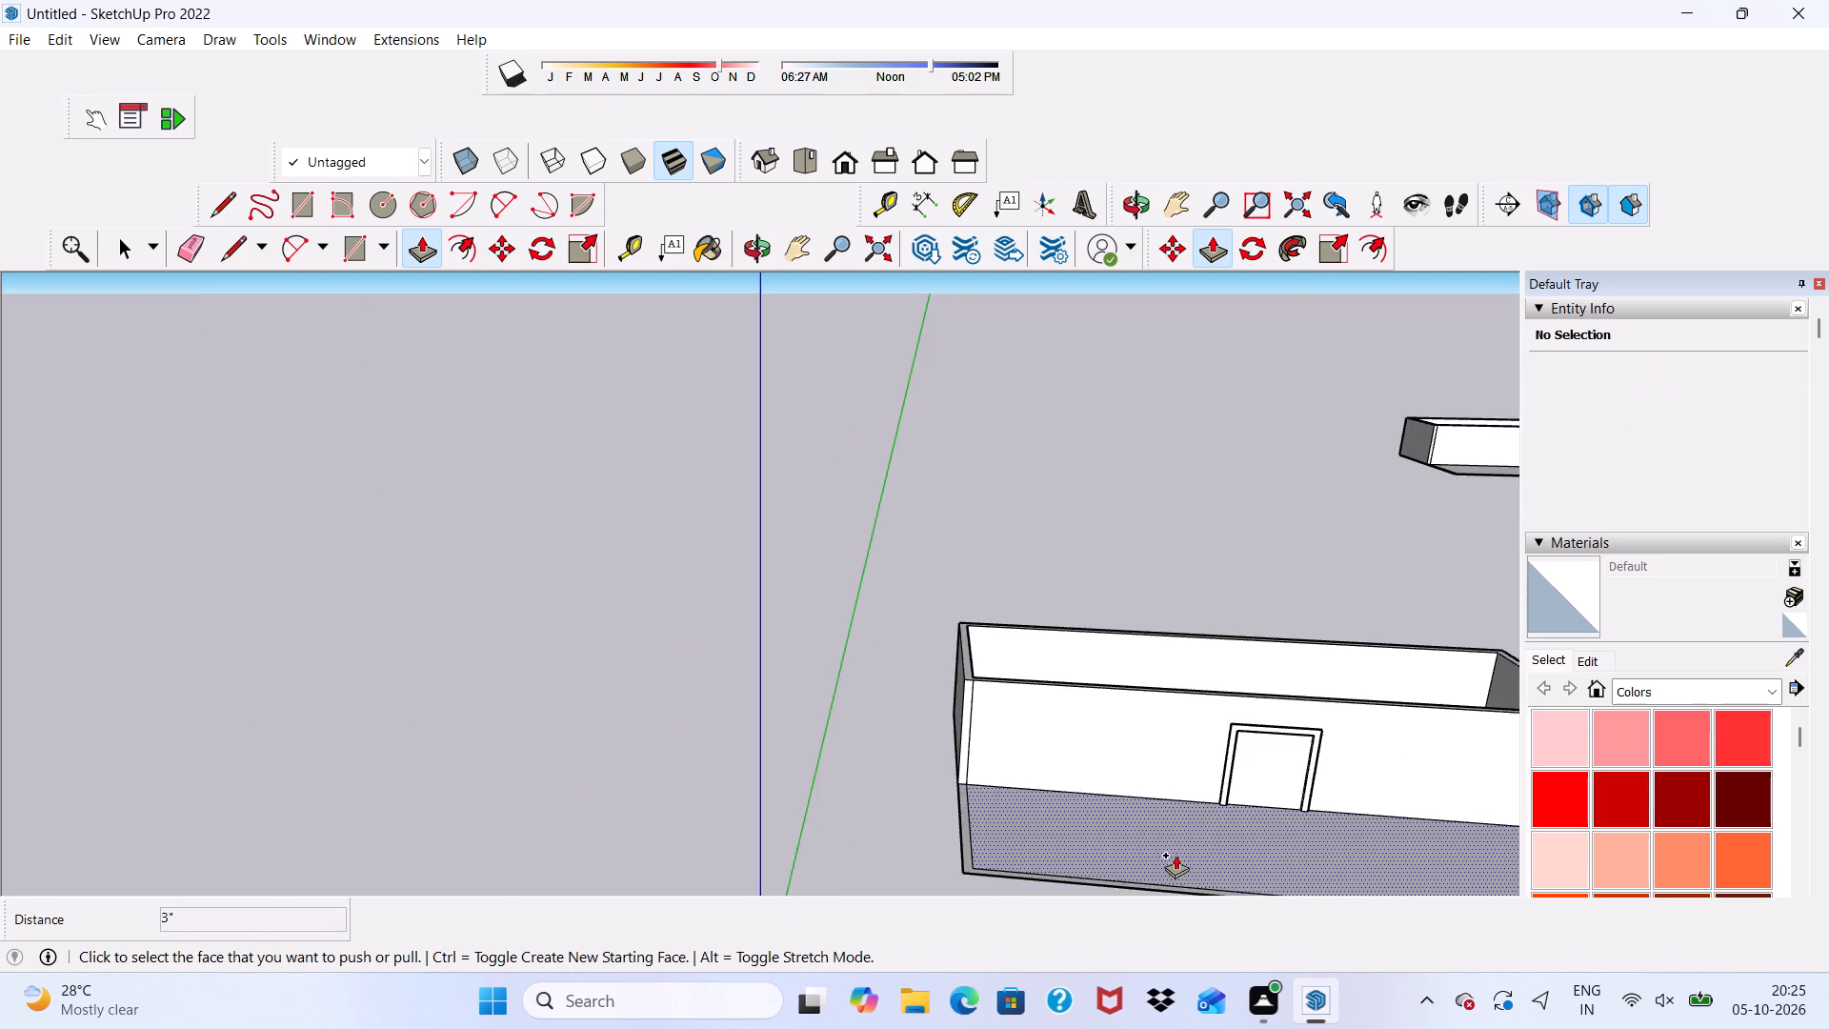
Examine the raised door frame, the dividing wall and the floor in front of it from several angles.
scroll(1176, 855, "down", 6)
scroll(1268, 862, "up", 1)
scroll(1269, 867, "down", 8)
scroll(1179, 870, "up", 1)
scroll(1179, 870, "down", 3)
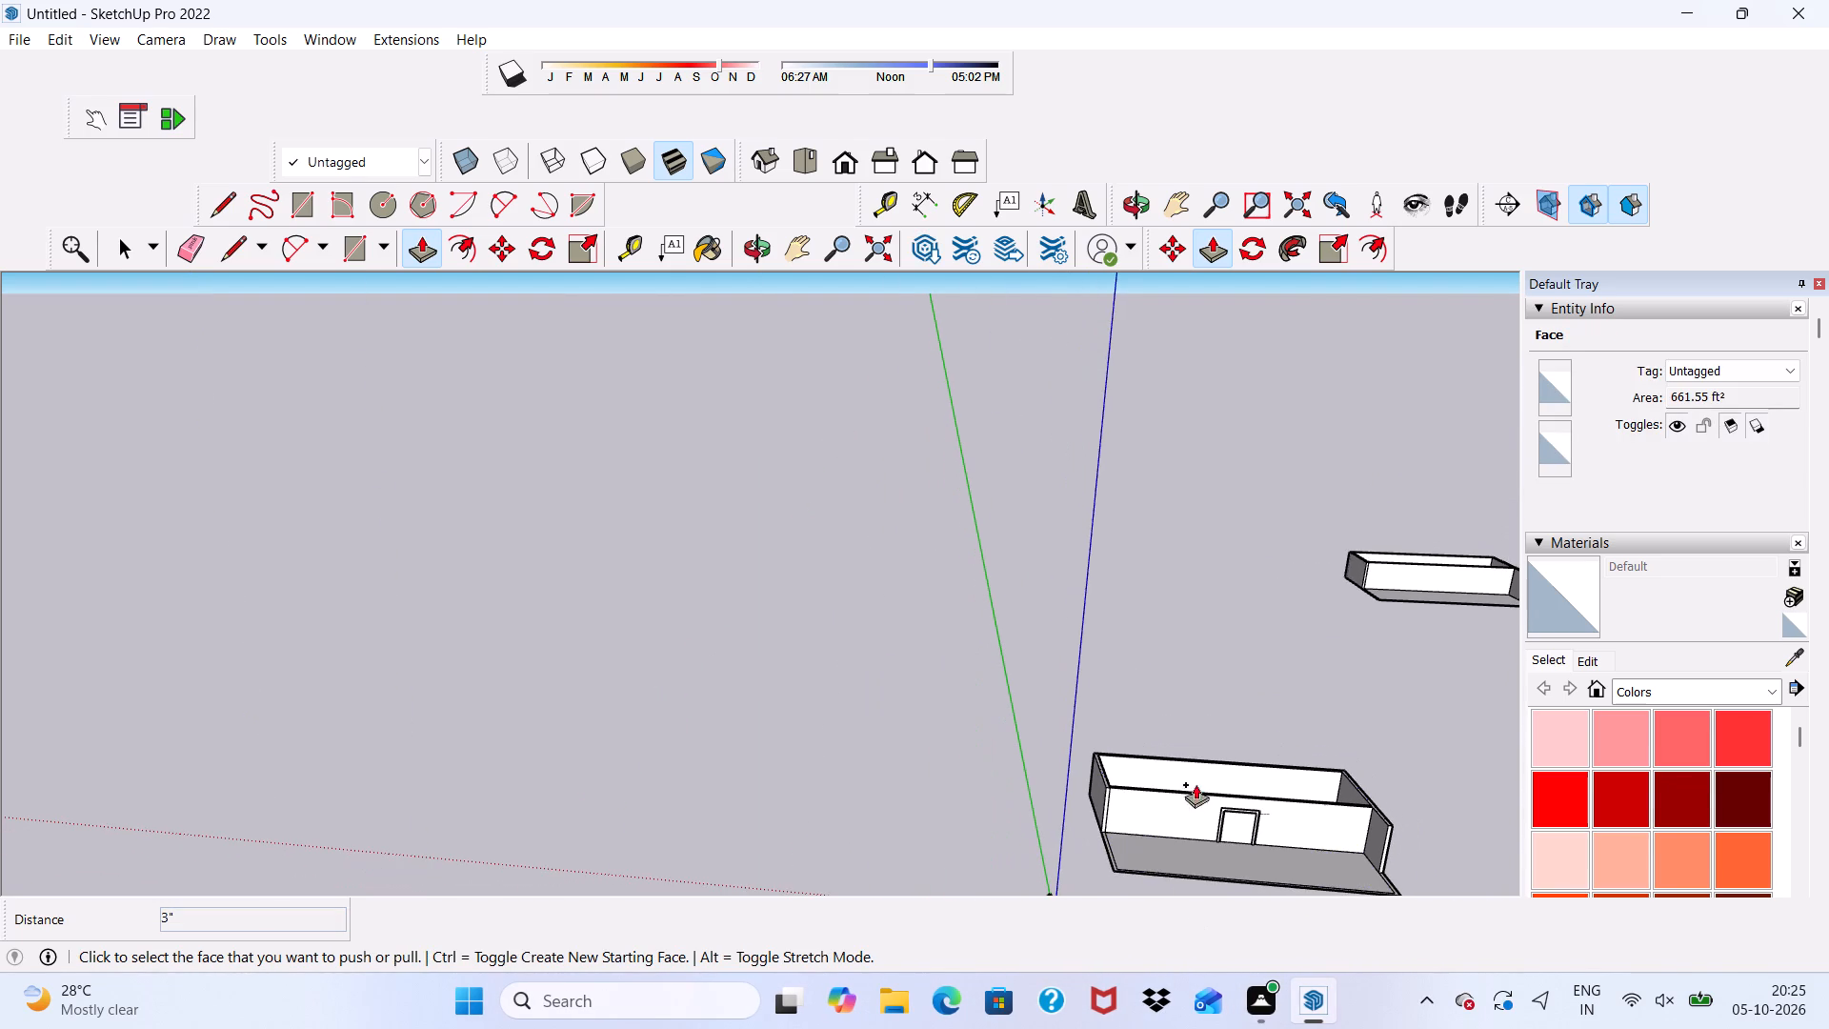
scroll(1197, 768, "down", 3)
scroll(1221, 812, "up", 1)
scroll(1233, 821, "down", 1)
middle_click_drag(1233, 820, 1177, 849)
key("space")
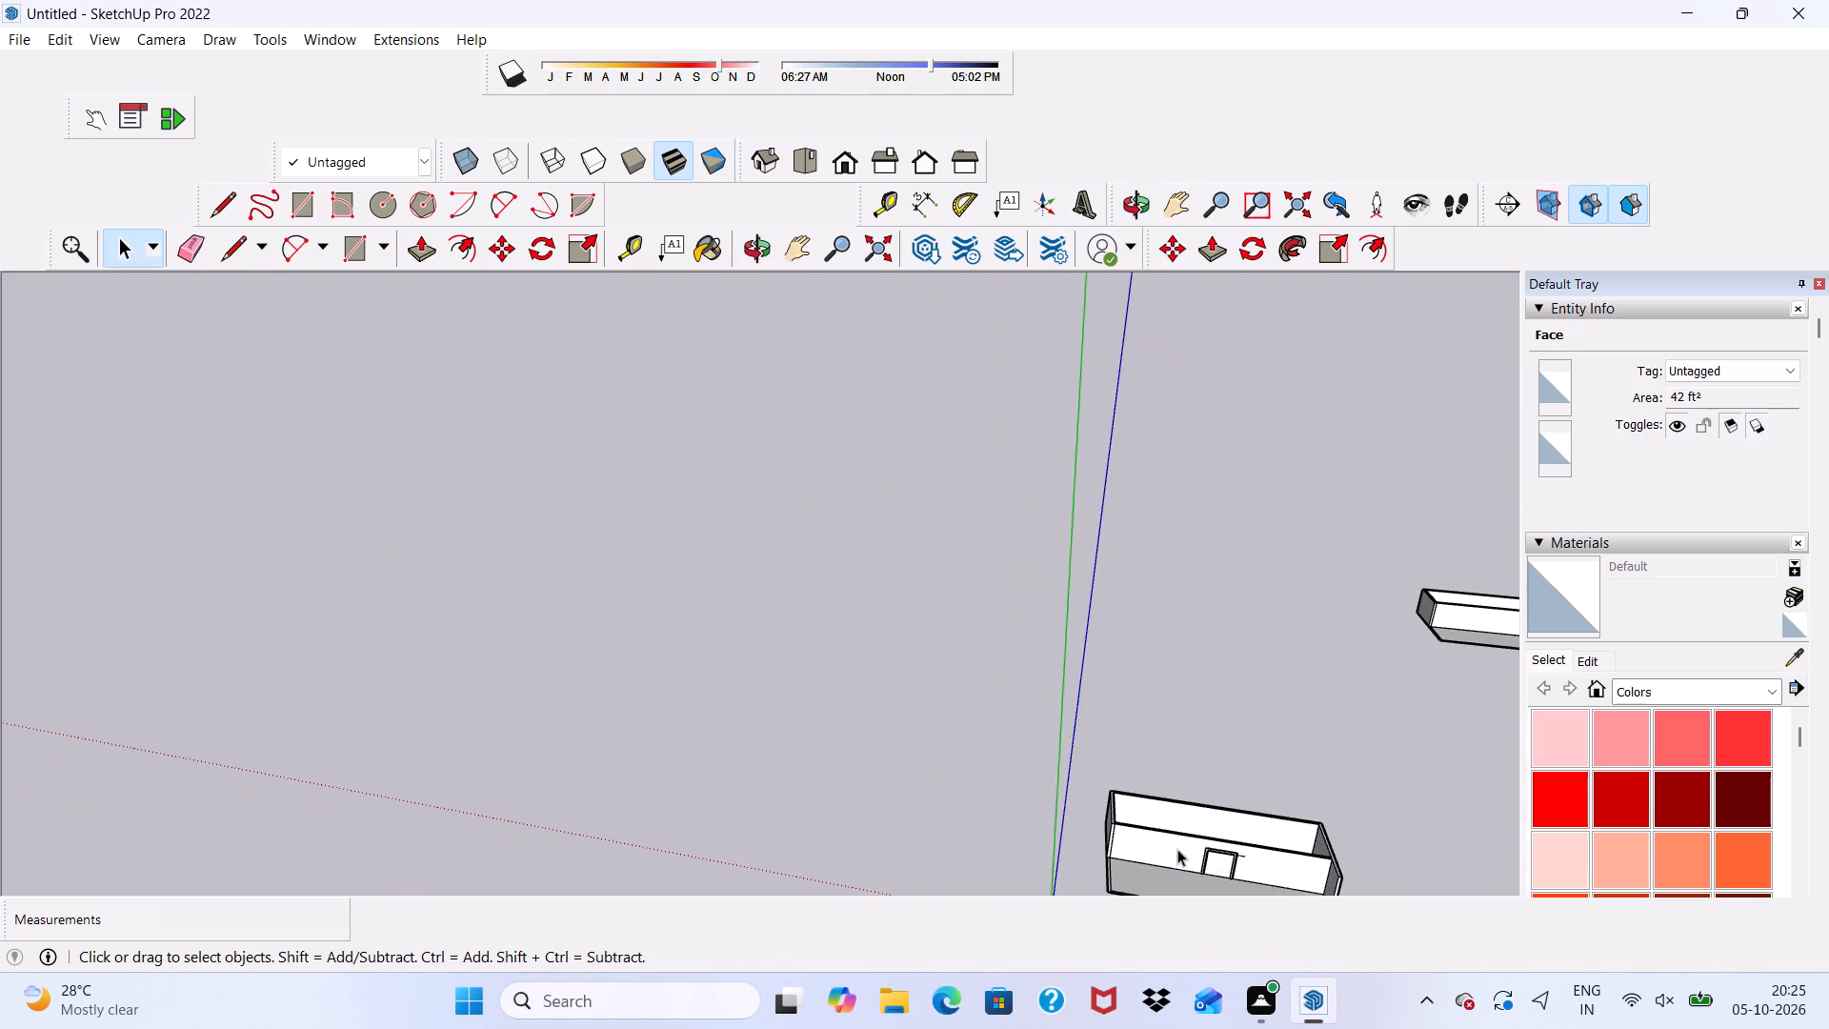
scroll(1177, 849, "up", 1)
scroll(1177, 849, "down", 4)
scroll(1451, 607, "up", 1)
scroll(1414, 516, "down", 6)
middle_click_drag(1274, 786, 1241, 877)
scroll(1207, 801, "up", 12)
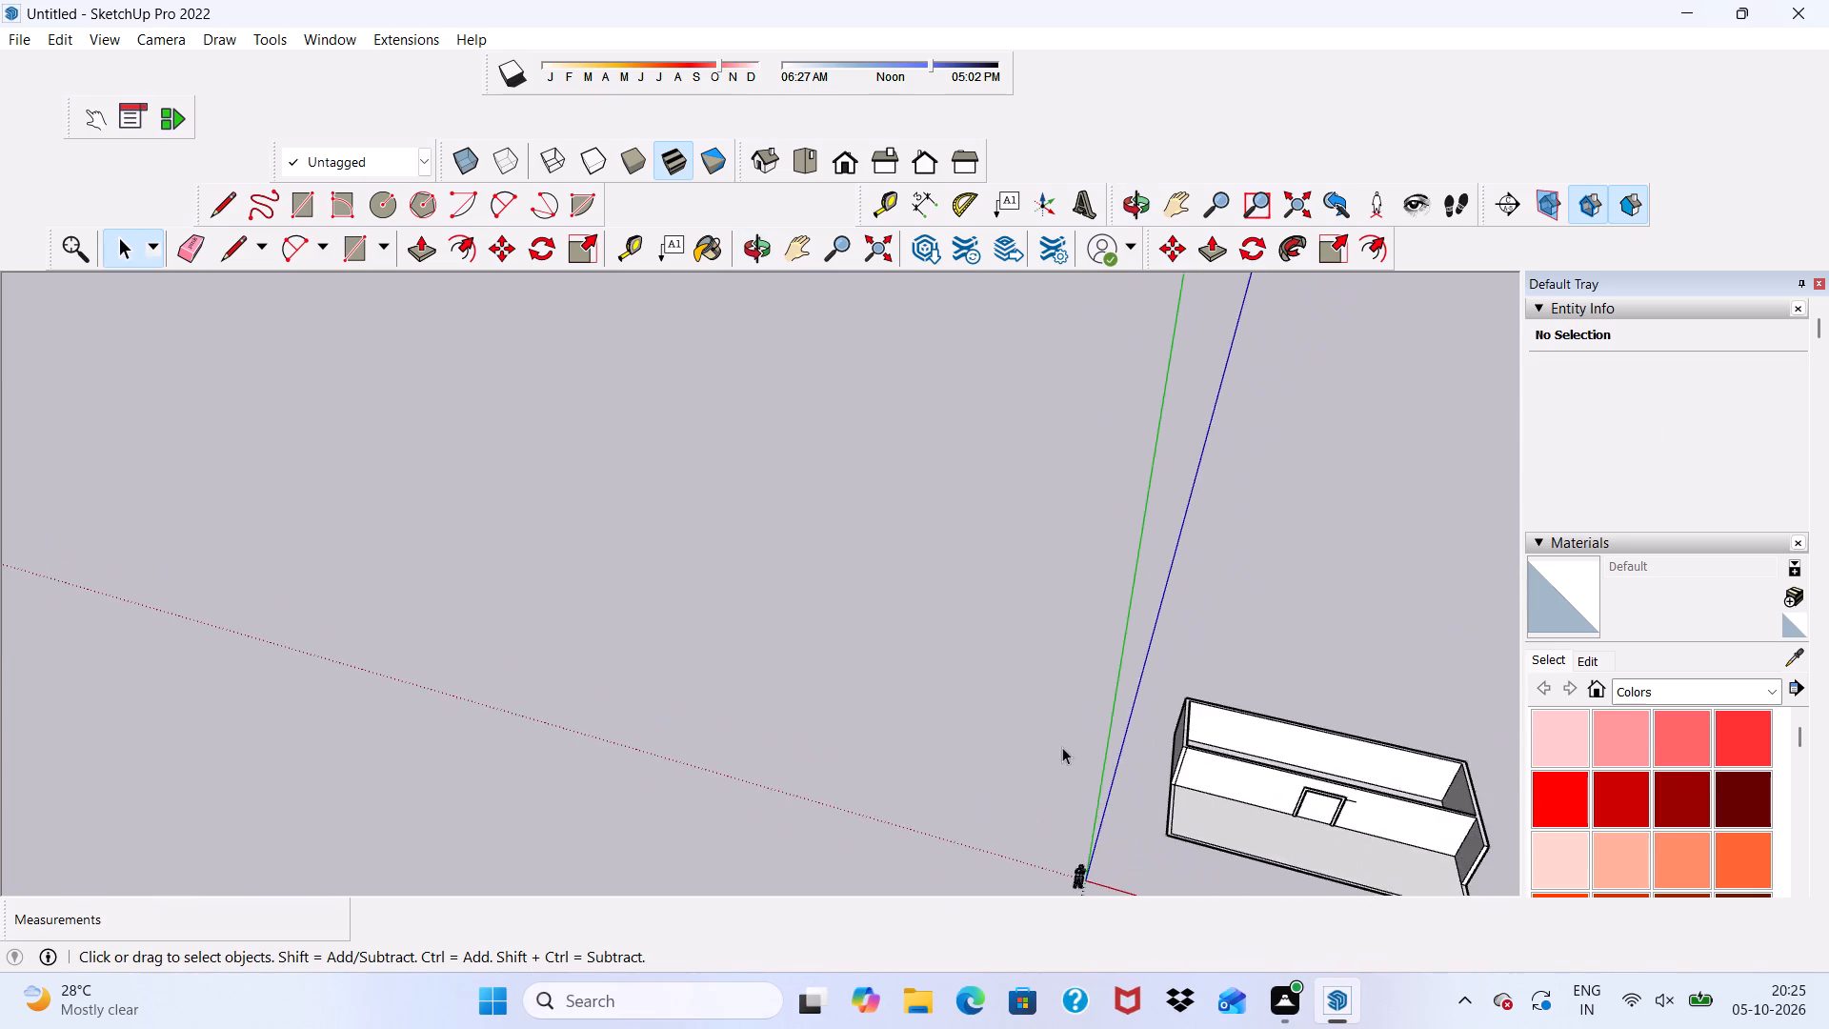
scroll(1062, 747, "up", 14)
scroll(807, 664, "down", 8)
scroll(874, 662, "up", 1)
scroll(859, 676, "down", 2)
scroll(966, 745, "up", 6)
scroll(977, 713, "down", 2)
middle_click_drag(979, 712, 1138, 665)
middle_click(1129, 661)
scroll(1123, 660, "down", 7)
scroll(1245, 844, "up", 10)
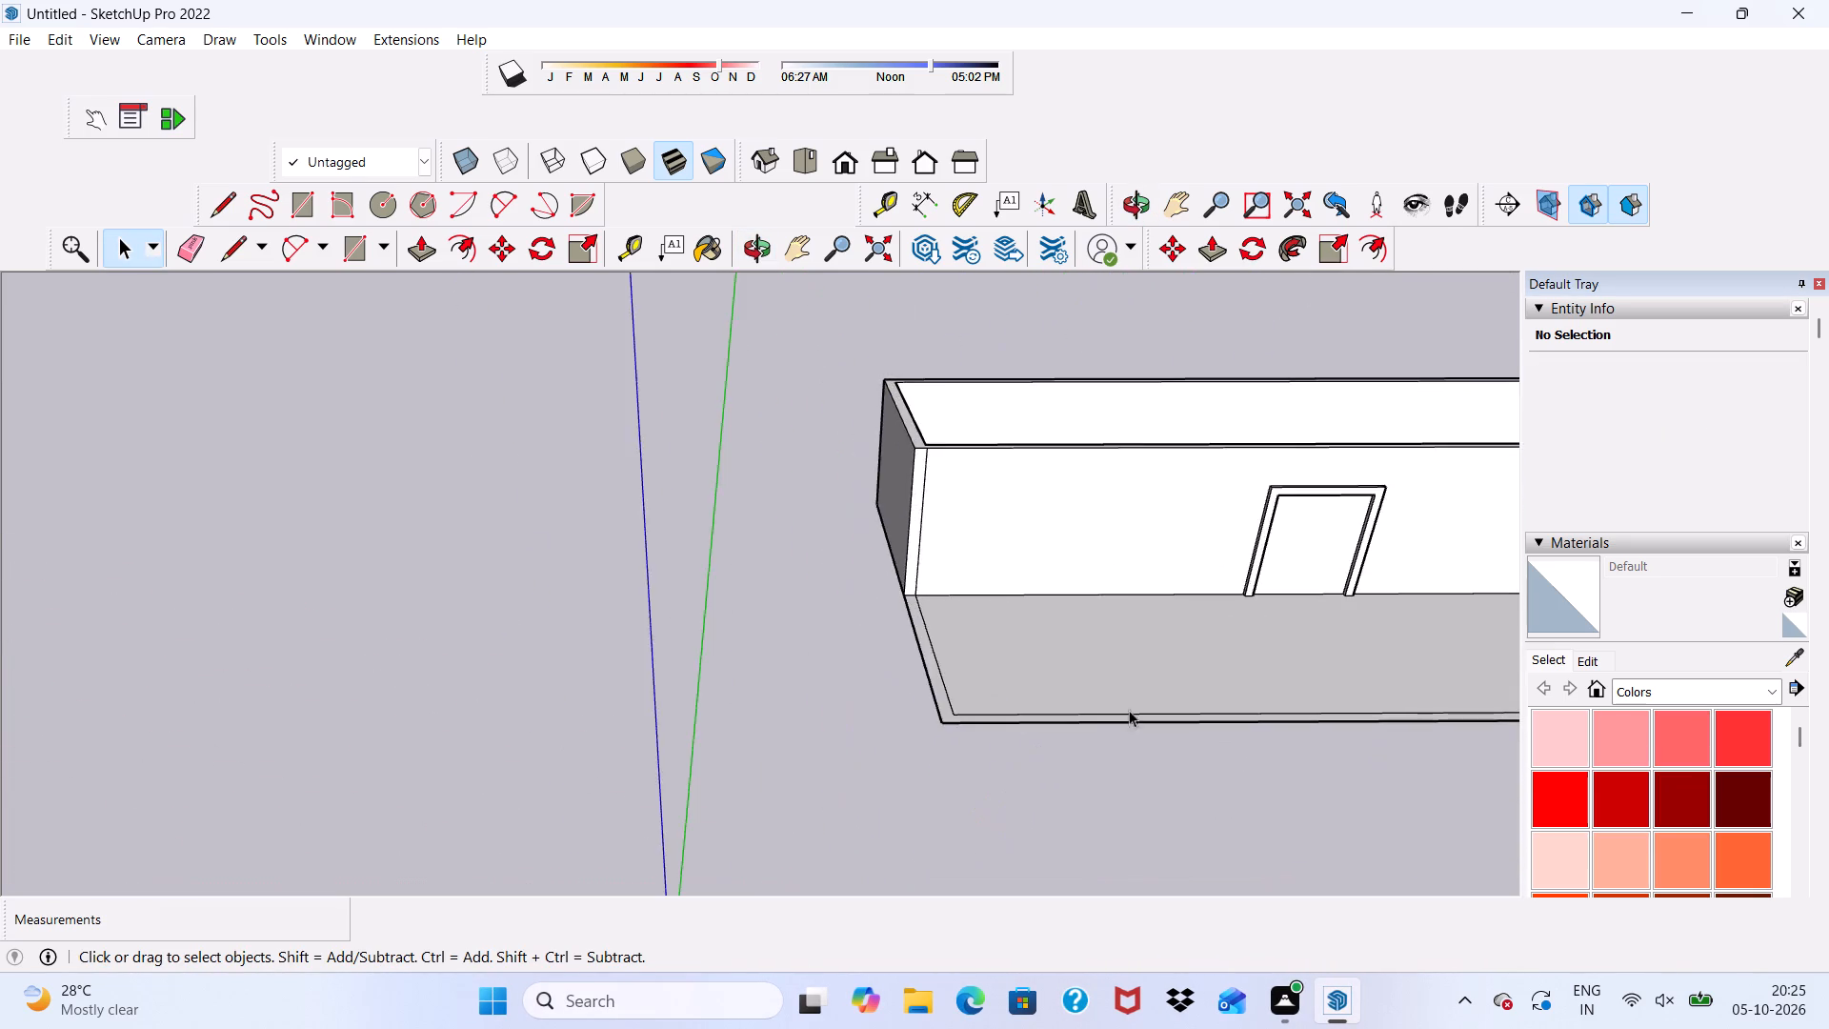
scroll(1129, 710, "up", 5)
middle_click_drag(1017, 658, 991, 628)
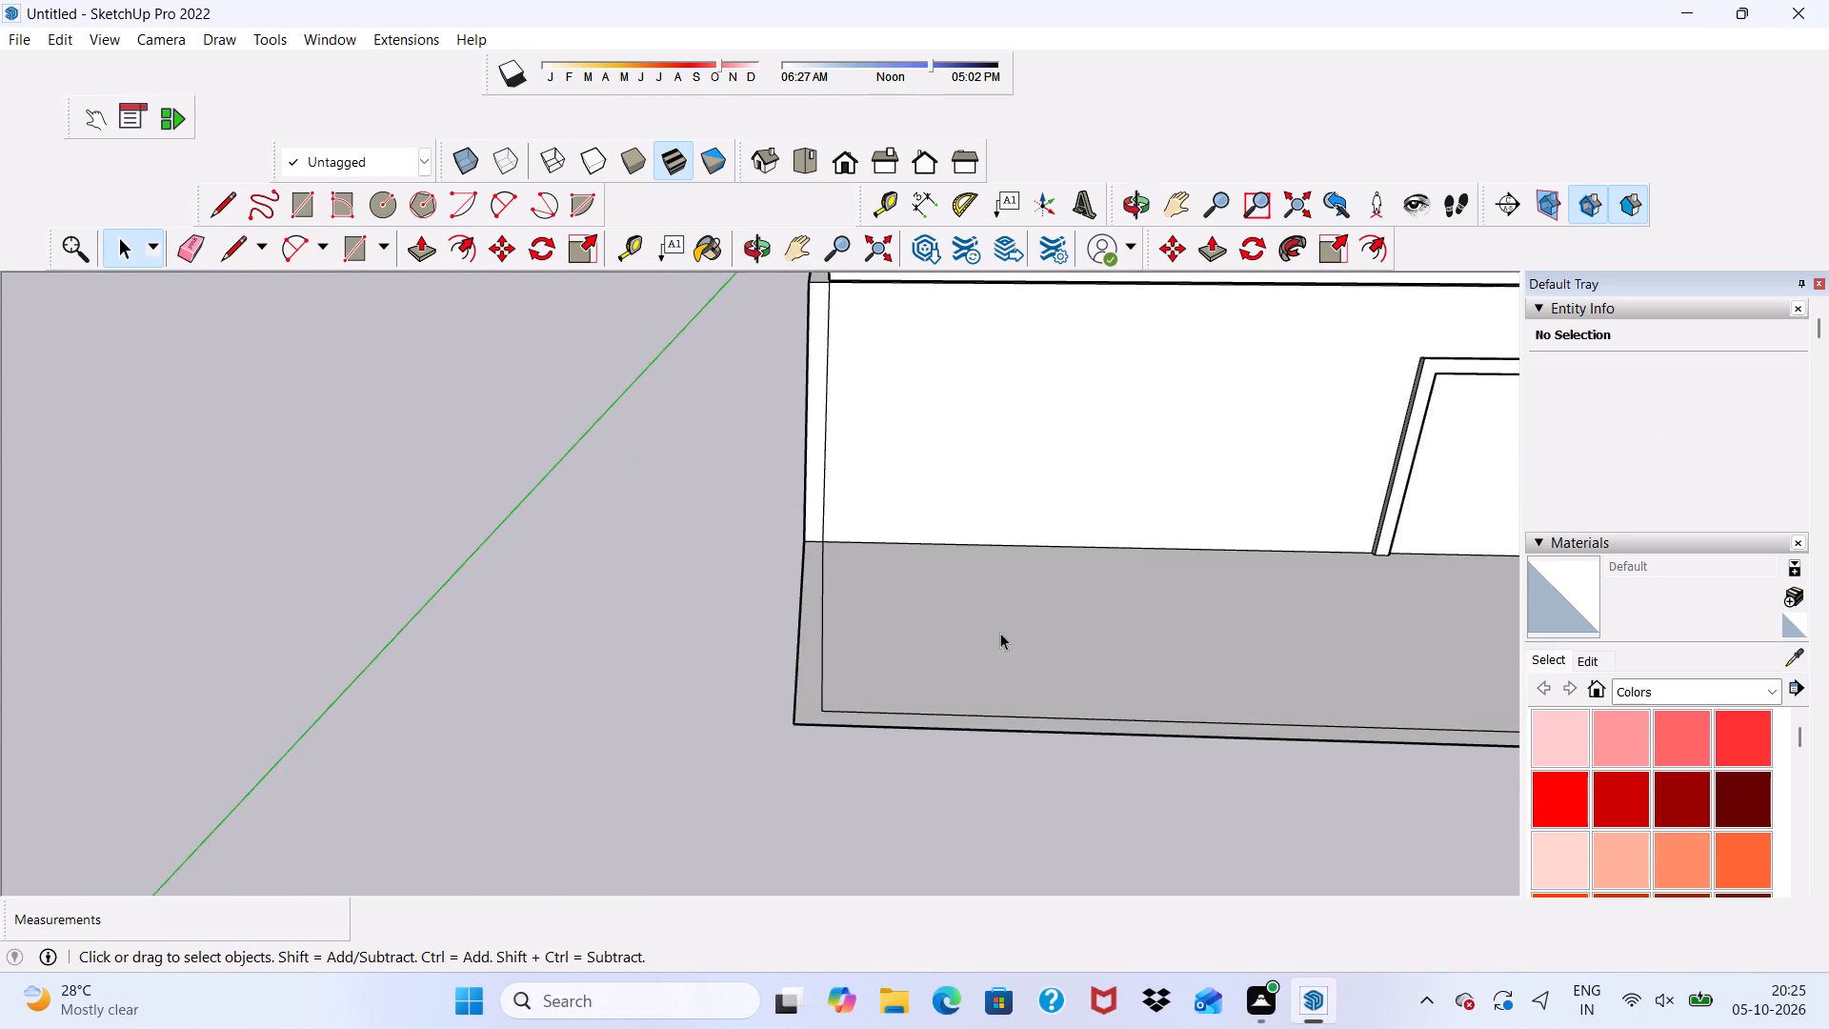
scroll(1000, 633, "down", 3)
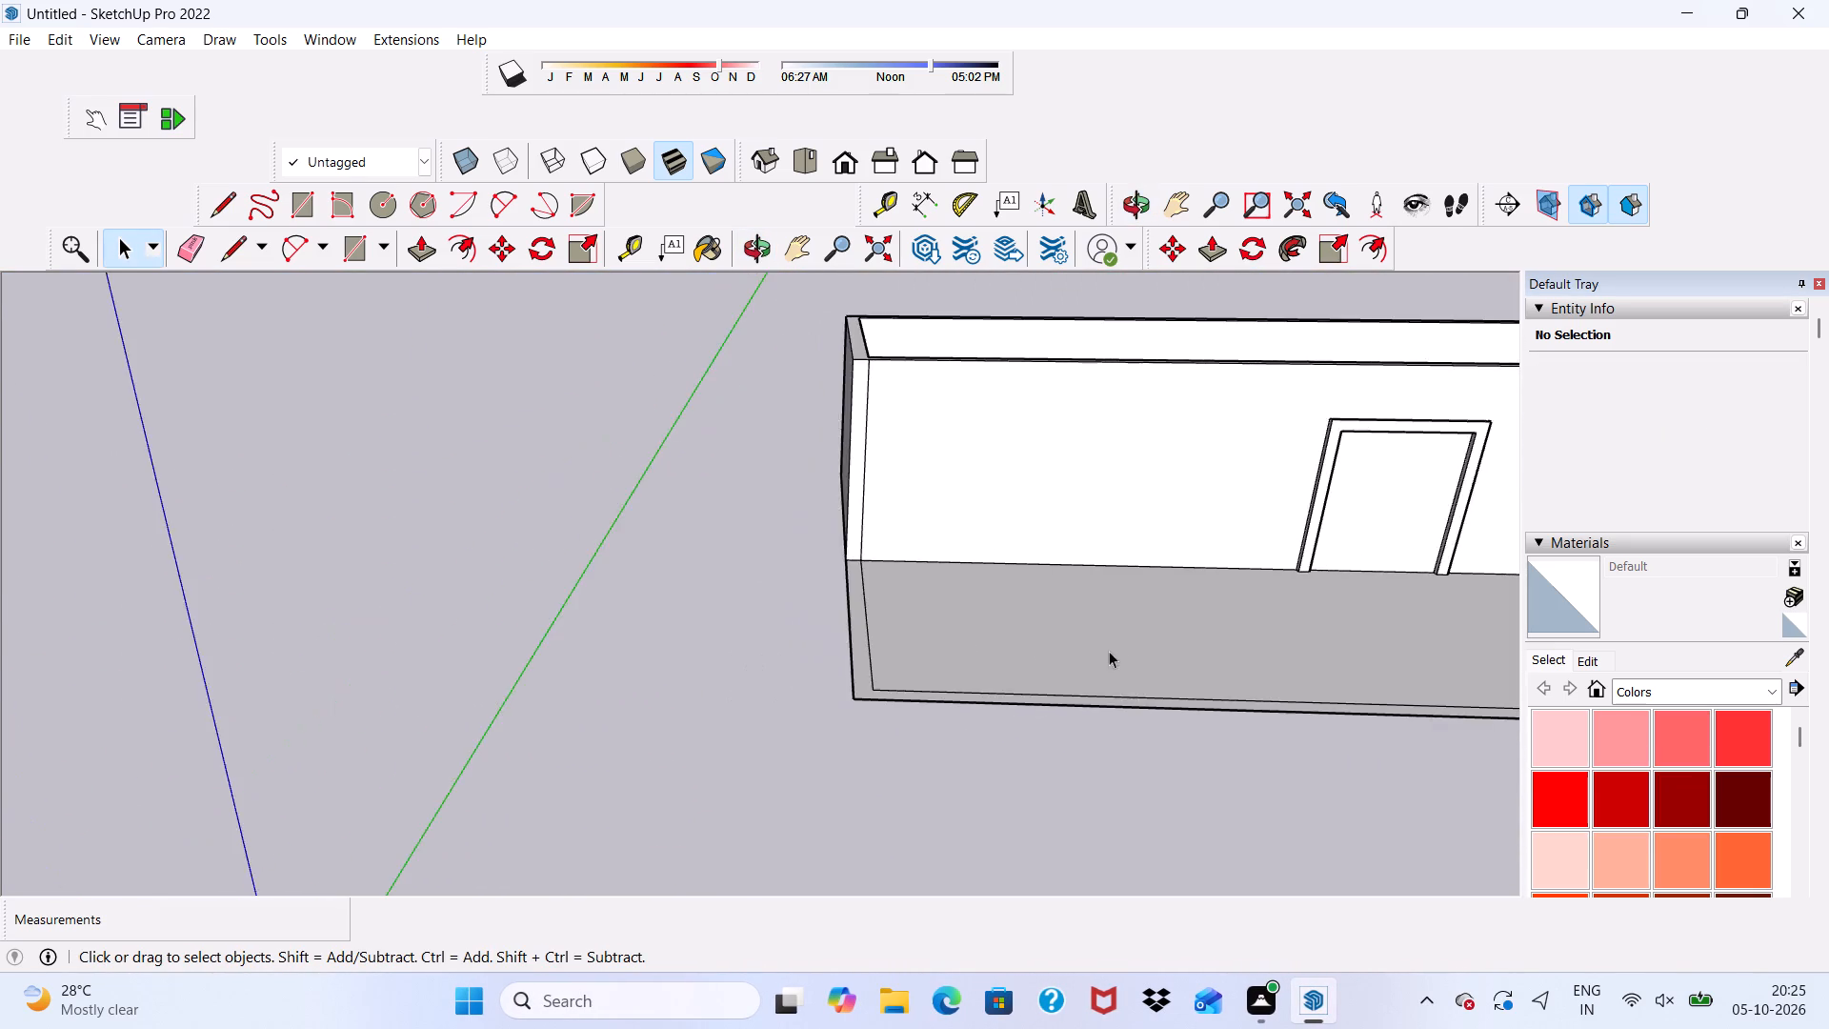
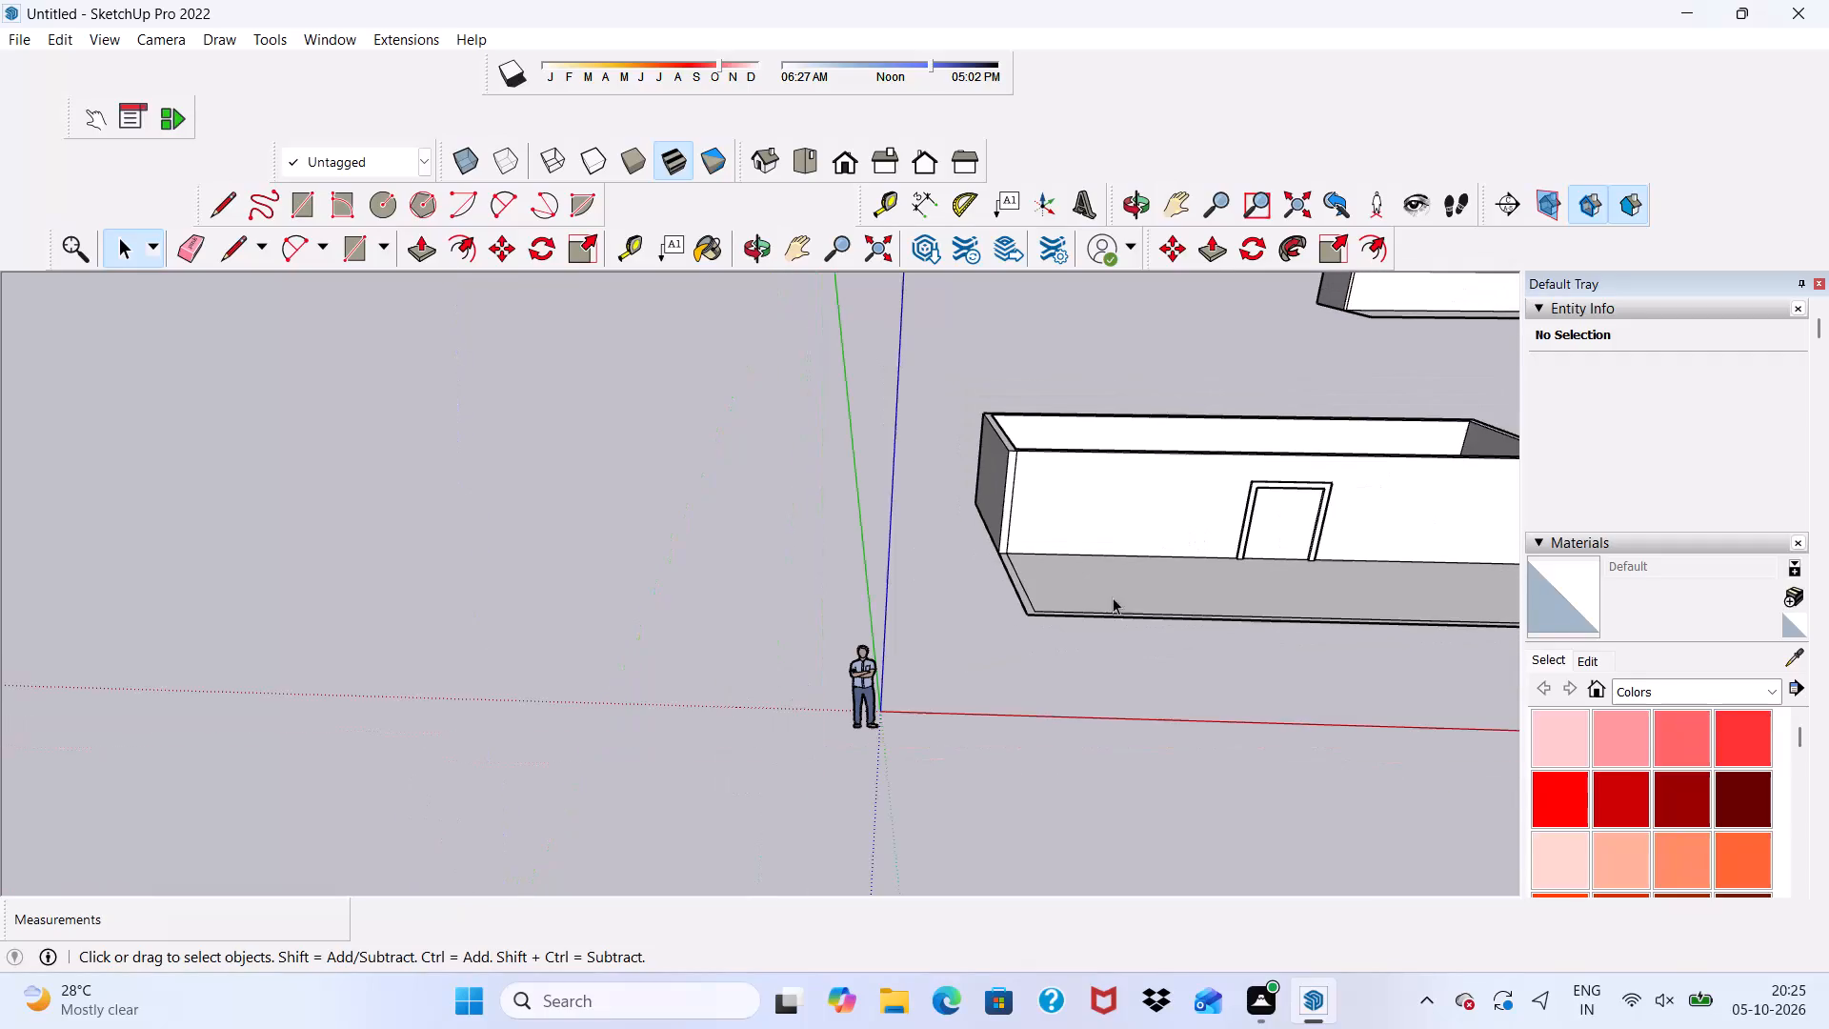
Draw a window rectangle about 6' 1" by 5' 5 3/4" on the dividing wall's front face, beside the doorway.
scroll(1806, 384, "up", 4)
scroll(1146, 483, "down", 7)
scroll(1390, 504, "up", 6)
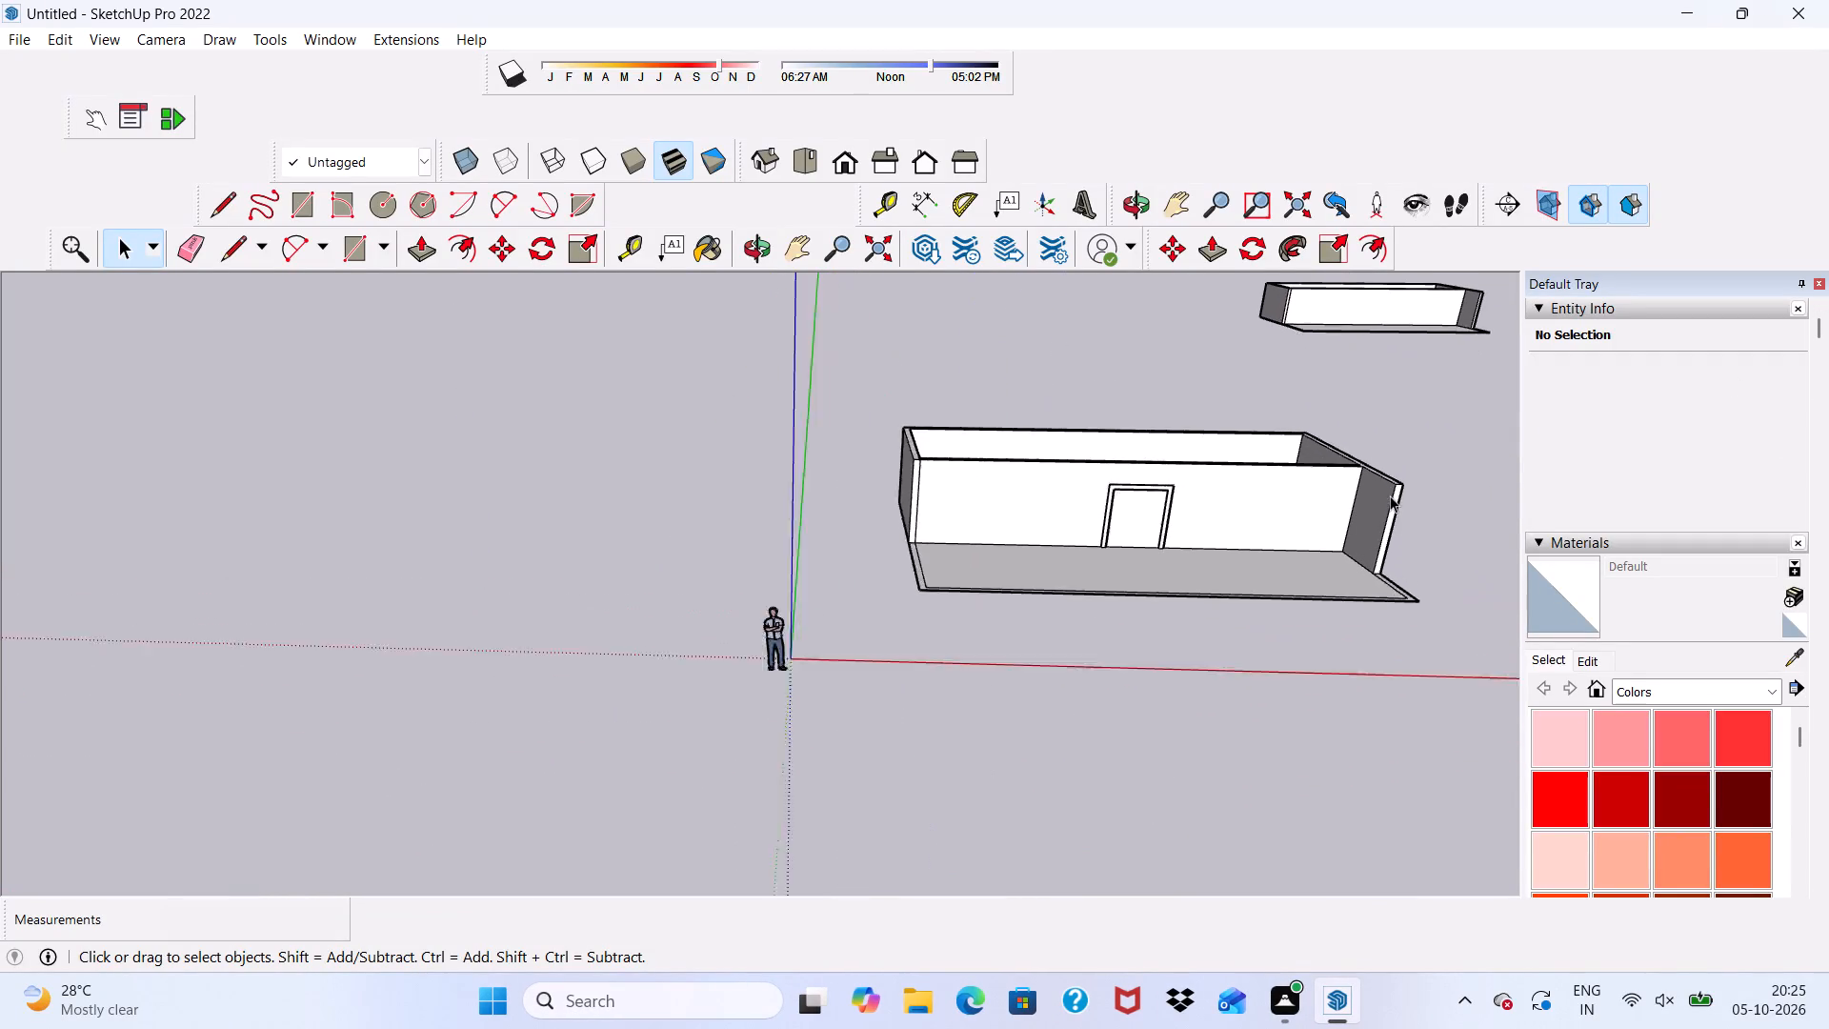
scroll(1390, 495, "up", 1)
scroll(1268, 506, "up", 13)
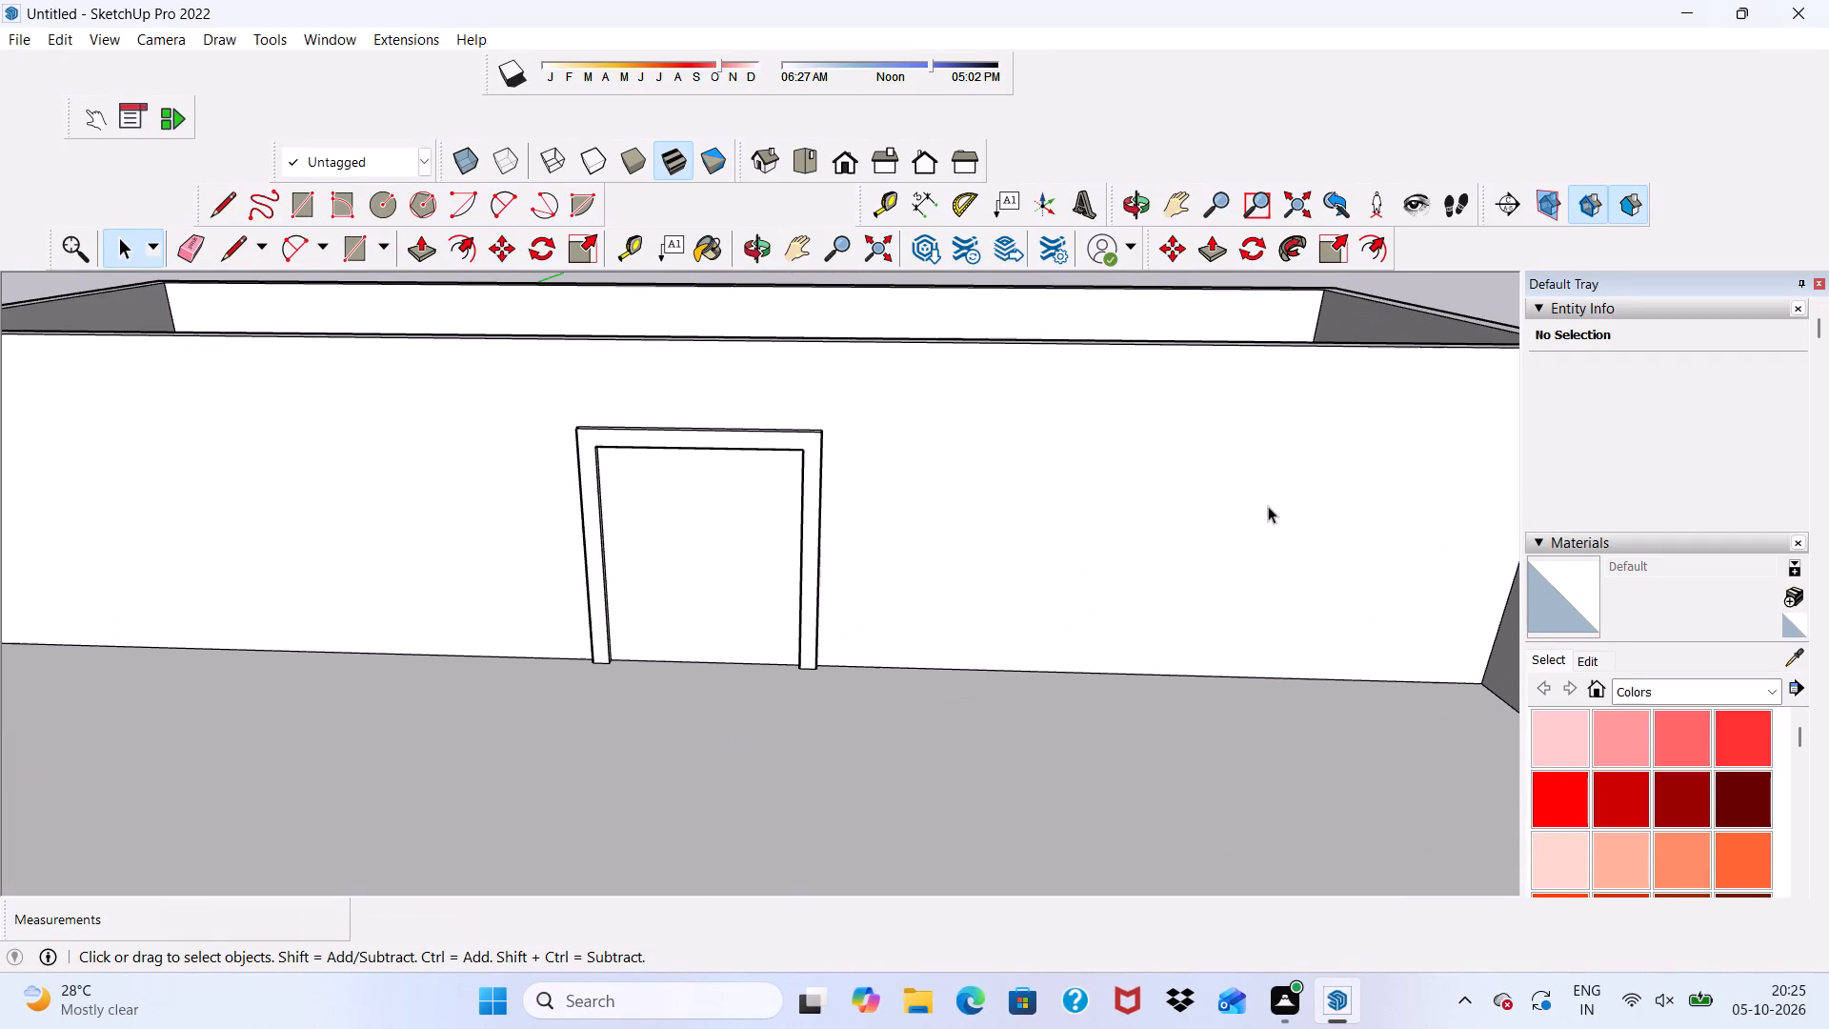
left_click(298, 200)
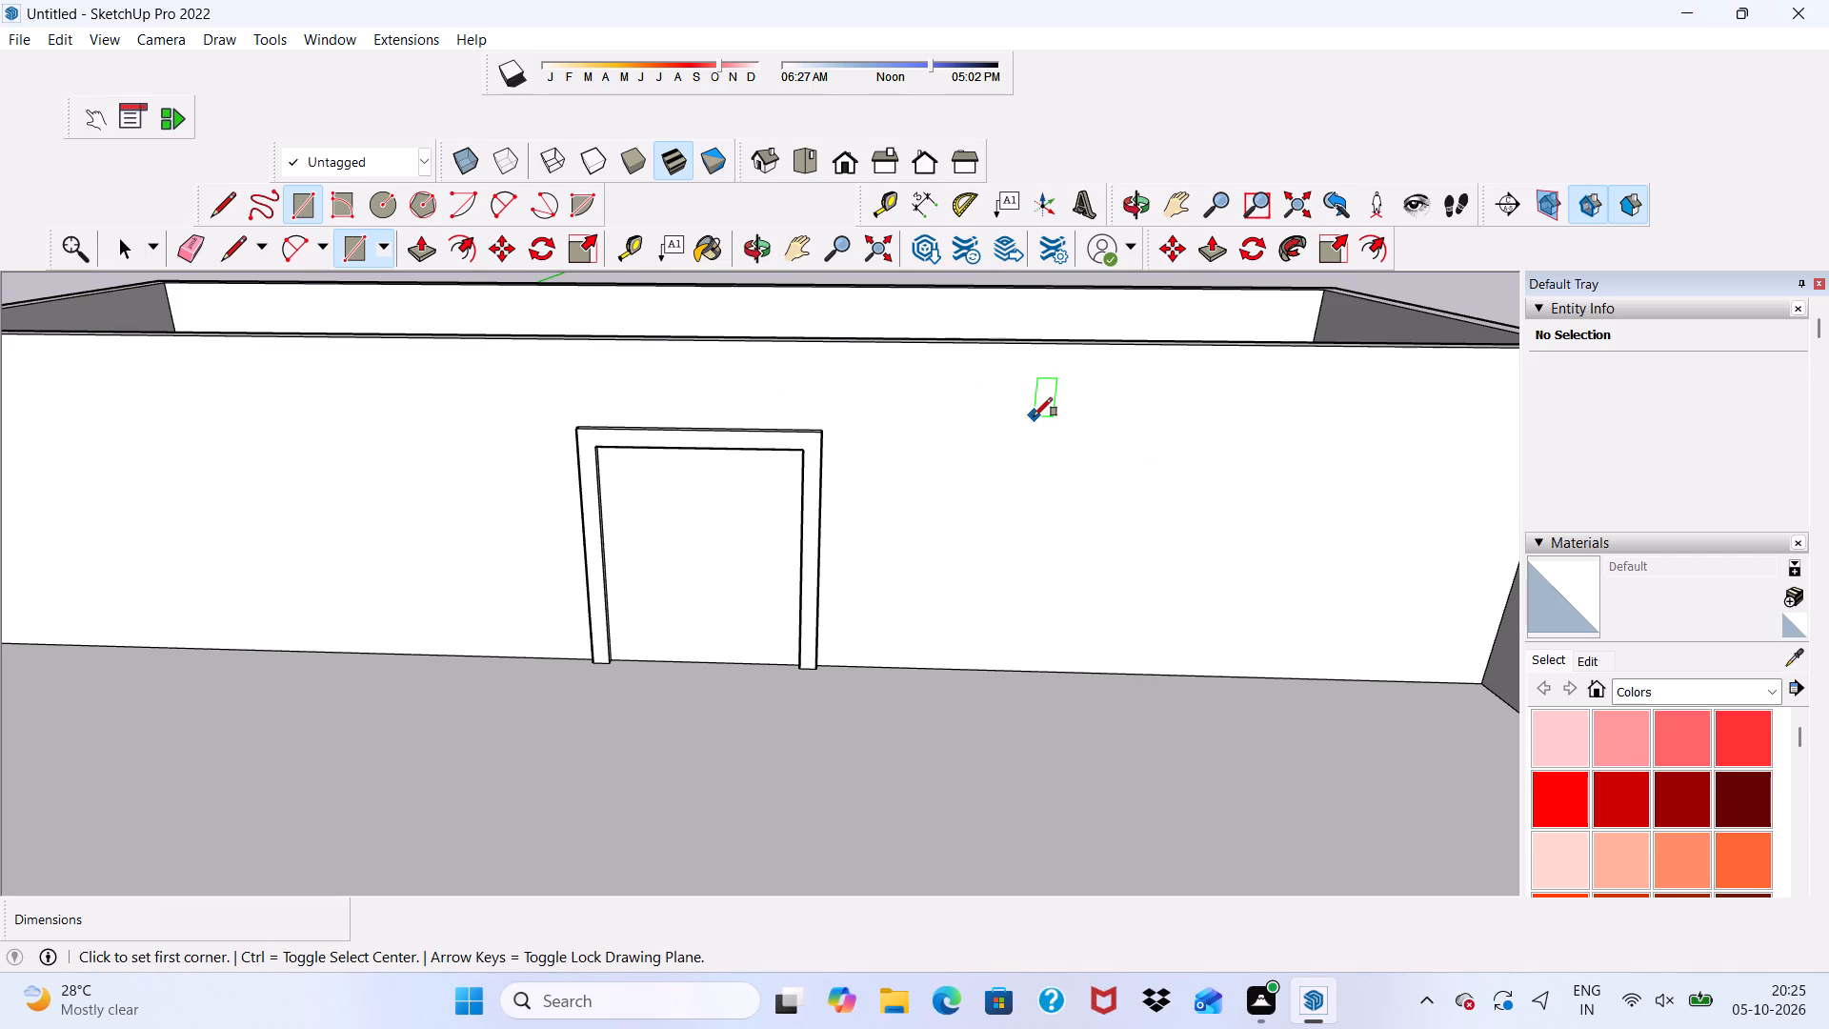
left_click(1034, 416)
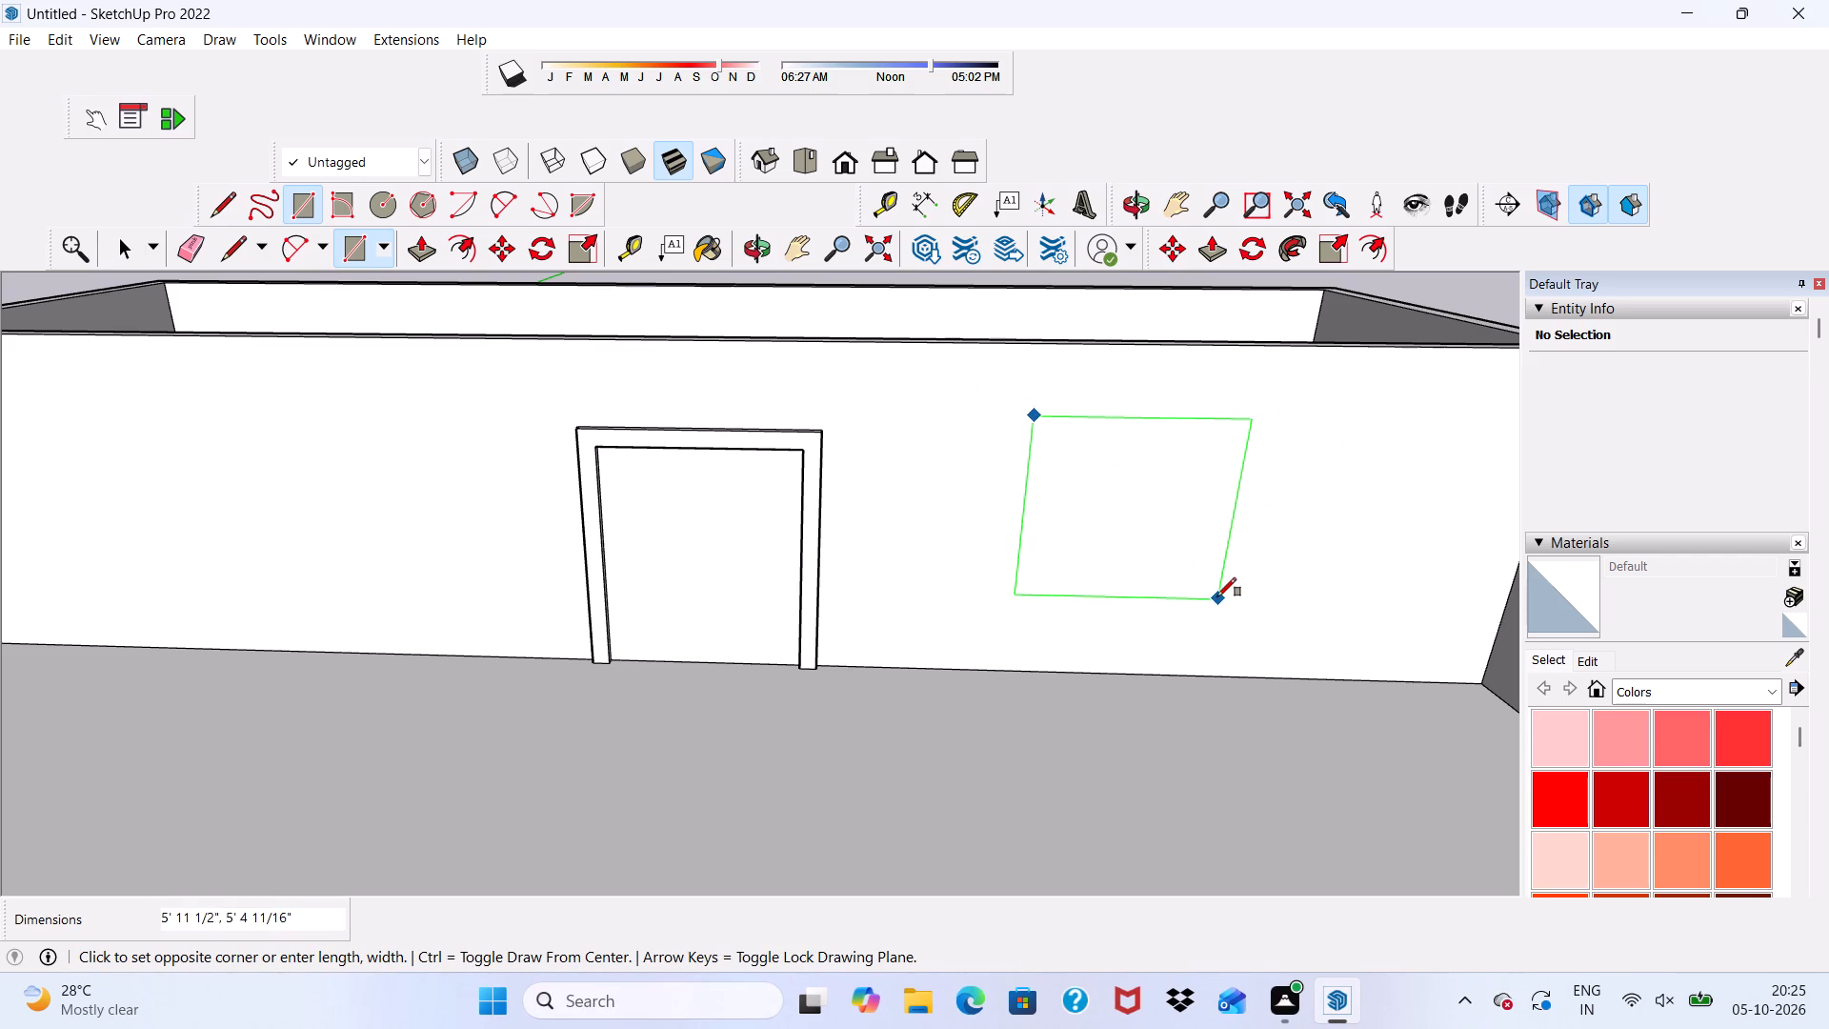
left_click(1221, 601)
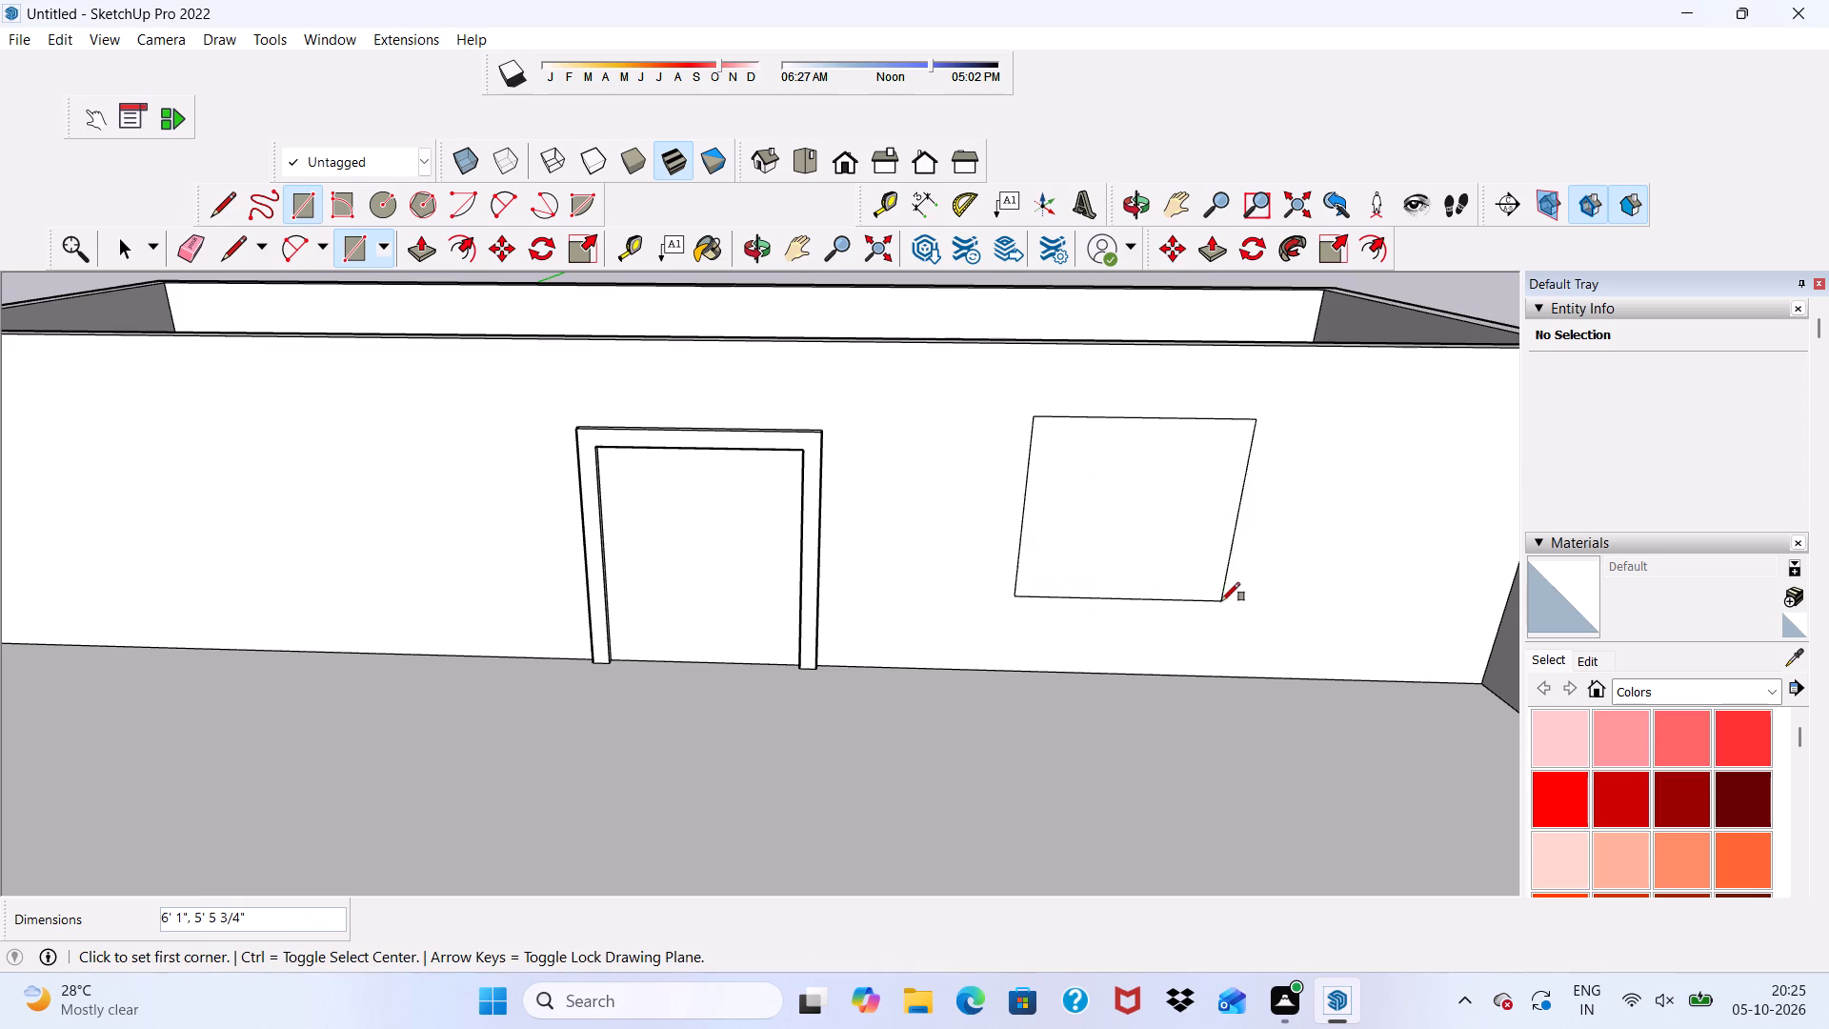
Offset the window rectangle's outline outward by about 7" to form a frame border.
left_click(461, 258)
left_click(1049, 494)
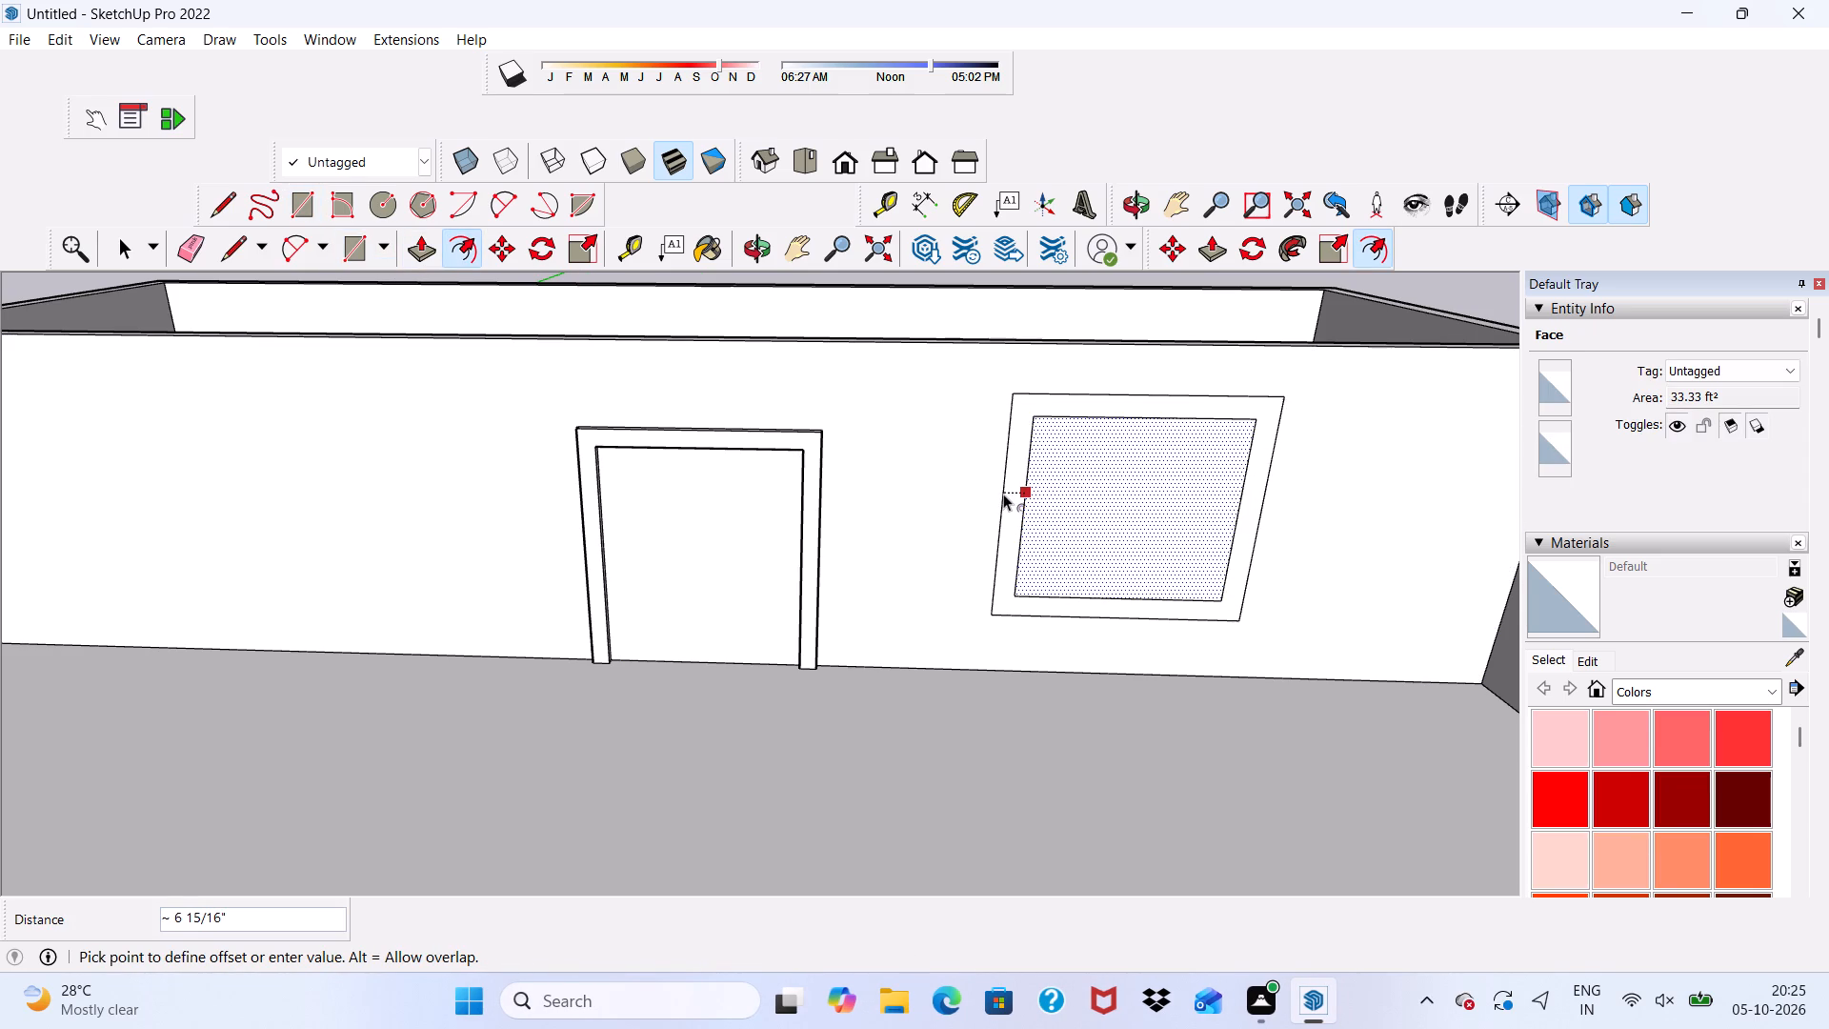
left_click(1005, 497)
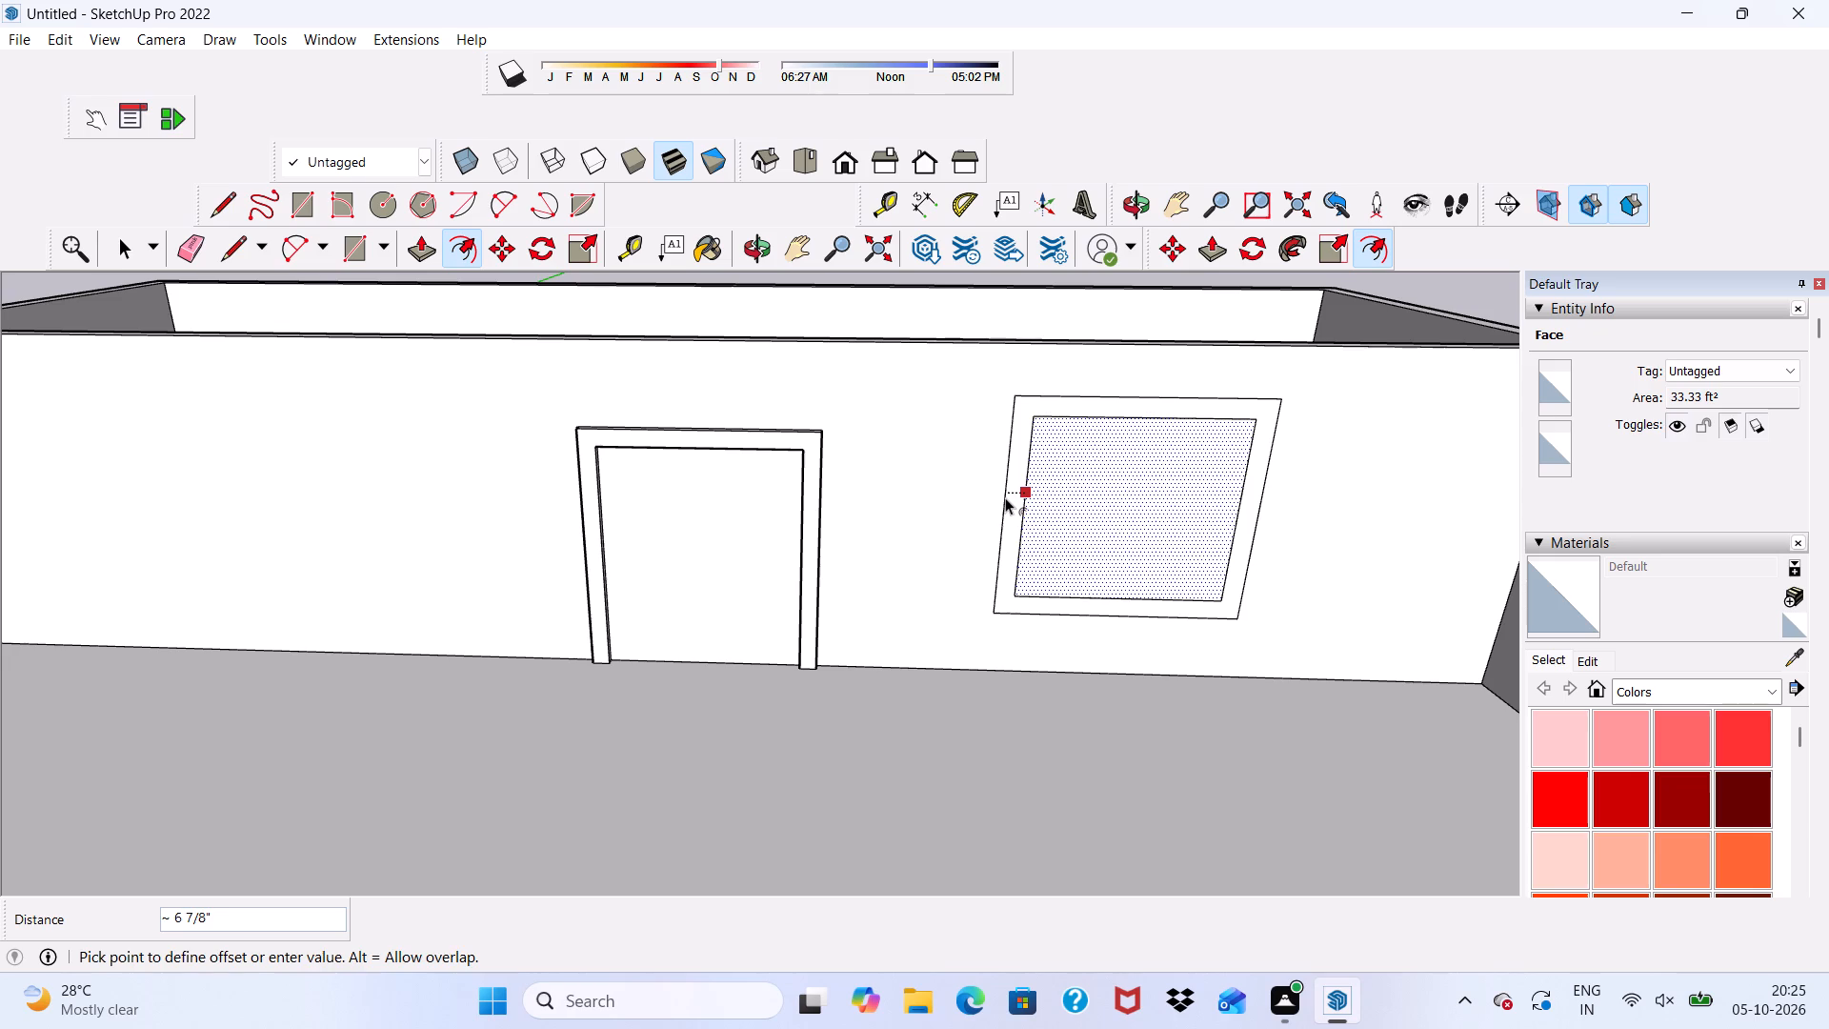
Push/Pull the window frame face 3" outward from the front of the dividing wall.
left_click(428, 252)
scroll(1128, 598, "up", 1)
scroll(935, 493, "up", 2)
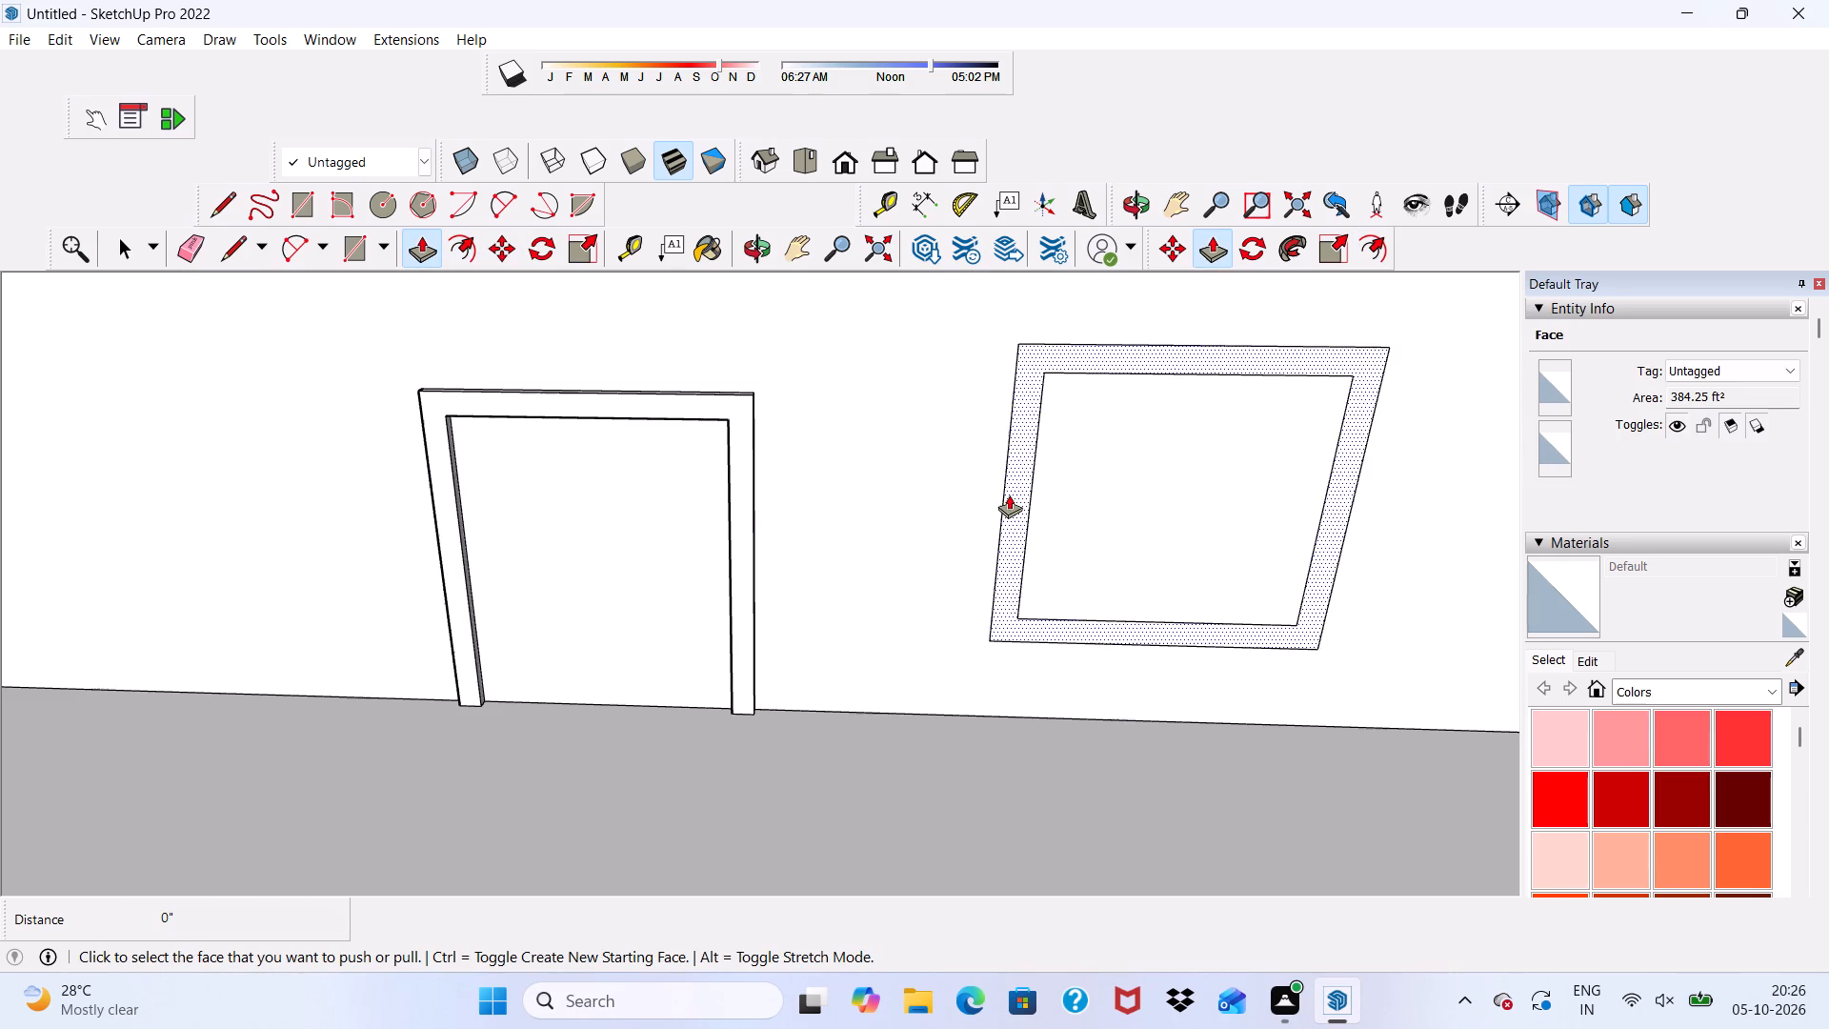
left_click(1009, 494)
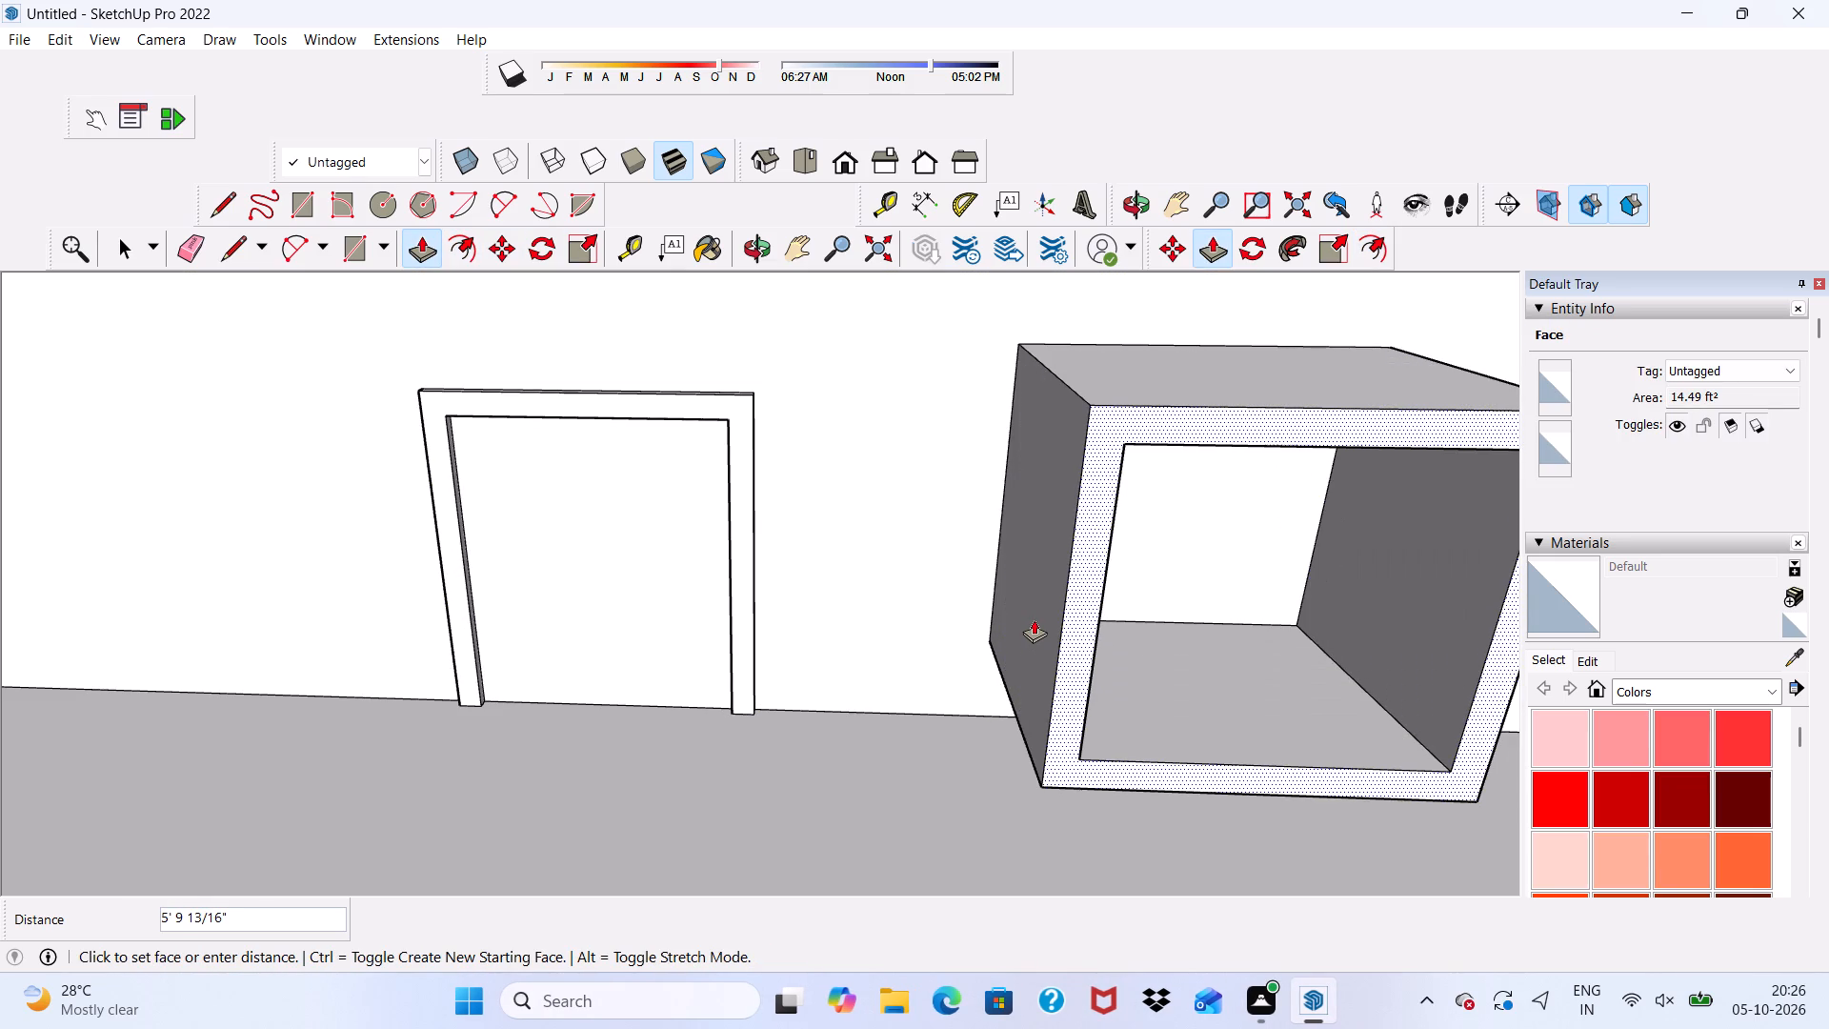
key("3")
key("shift+quotedbl")
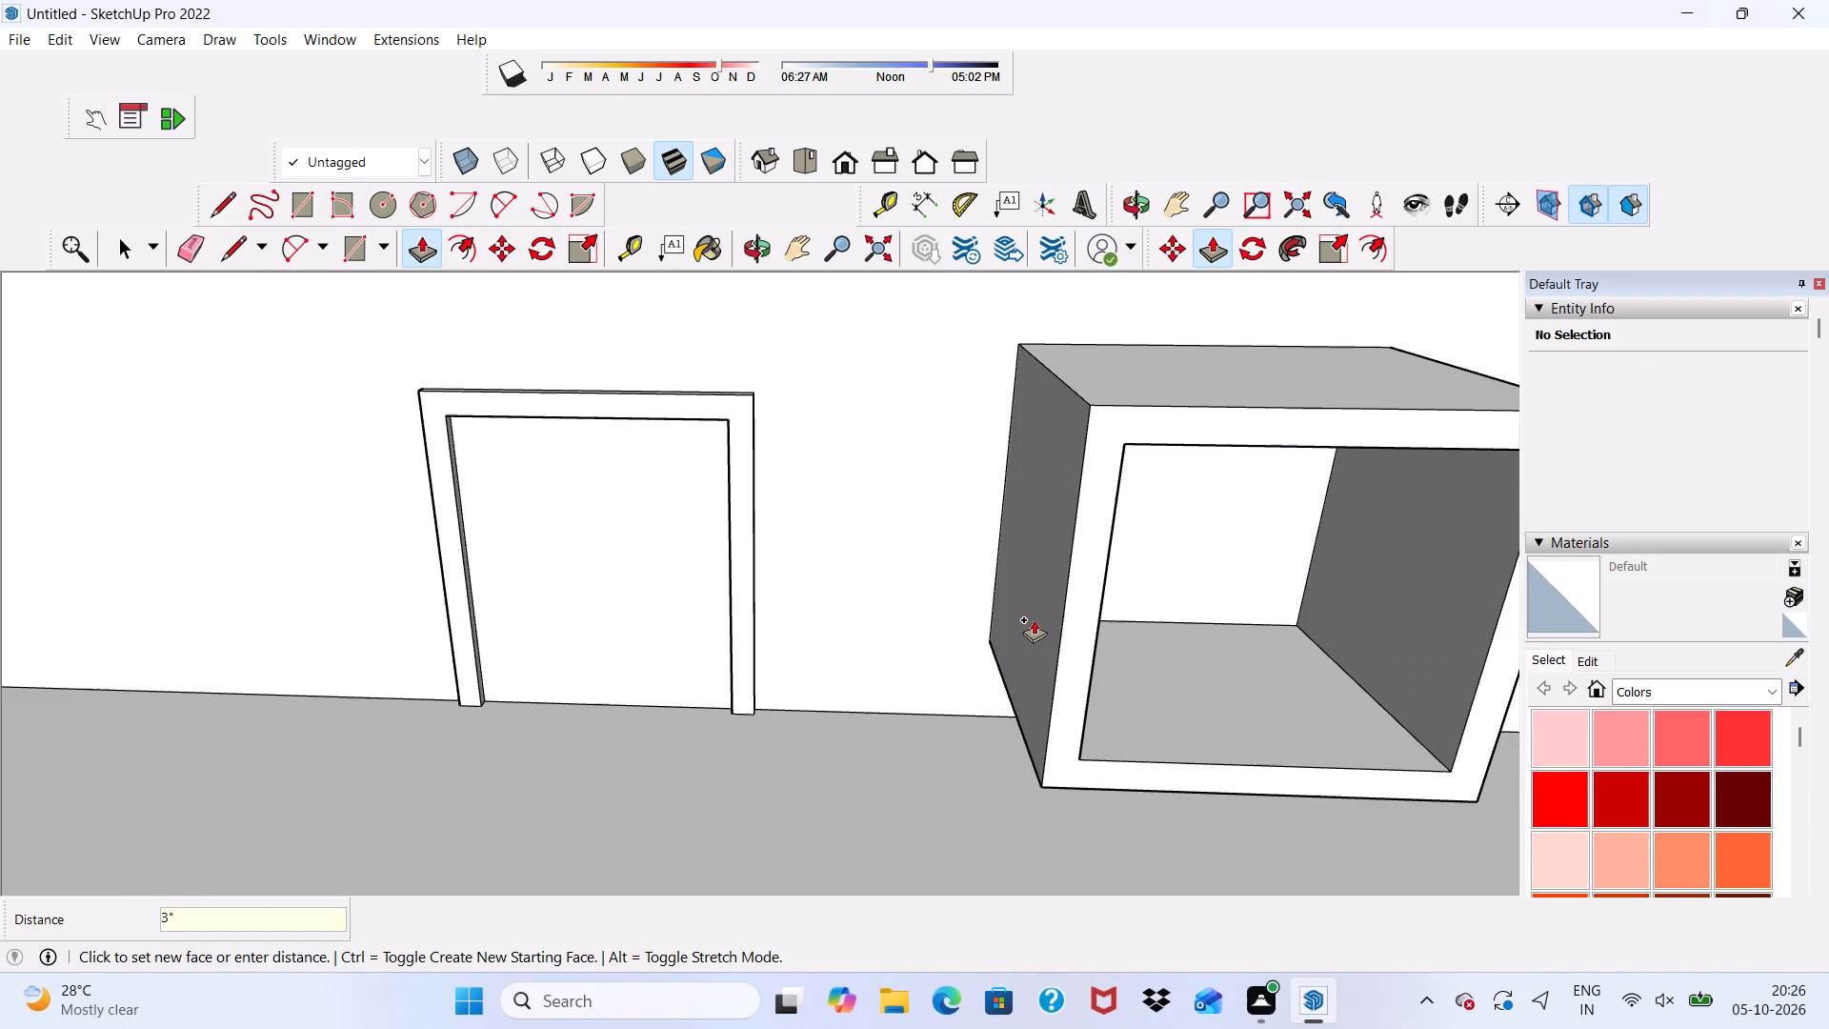
key("Return")
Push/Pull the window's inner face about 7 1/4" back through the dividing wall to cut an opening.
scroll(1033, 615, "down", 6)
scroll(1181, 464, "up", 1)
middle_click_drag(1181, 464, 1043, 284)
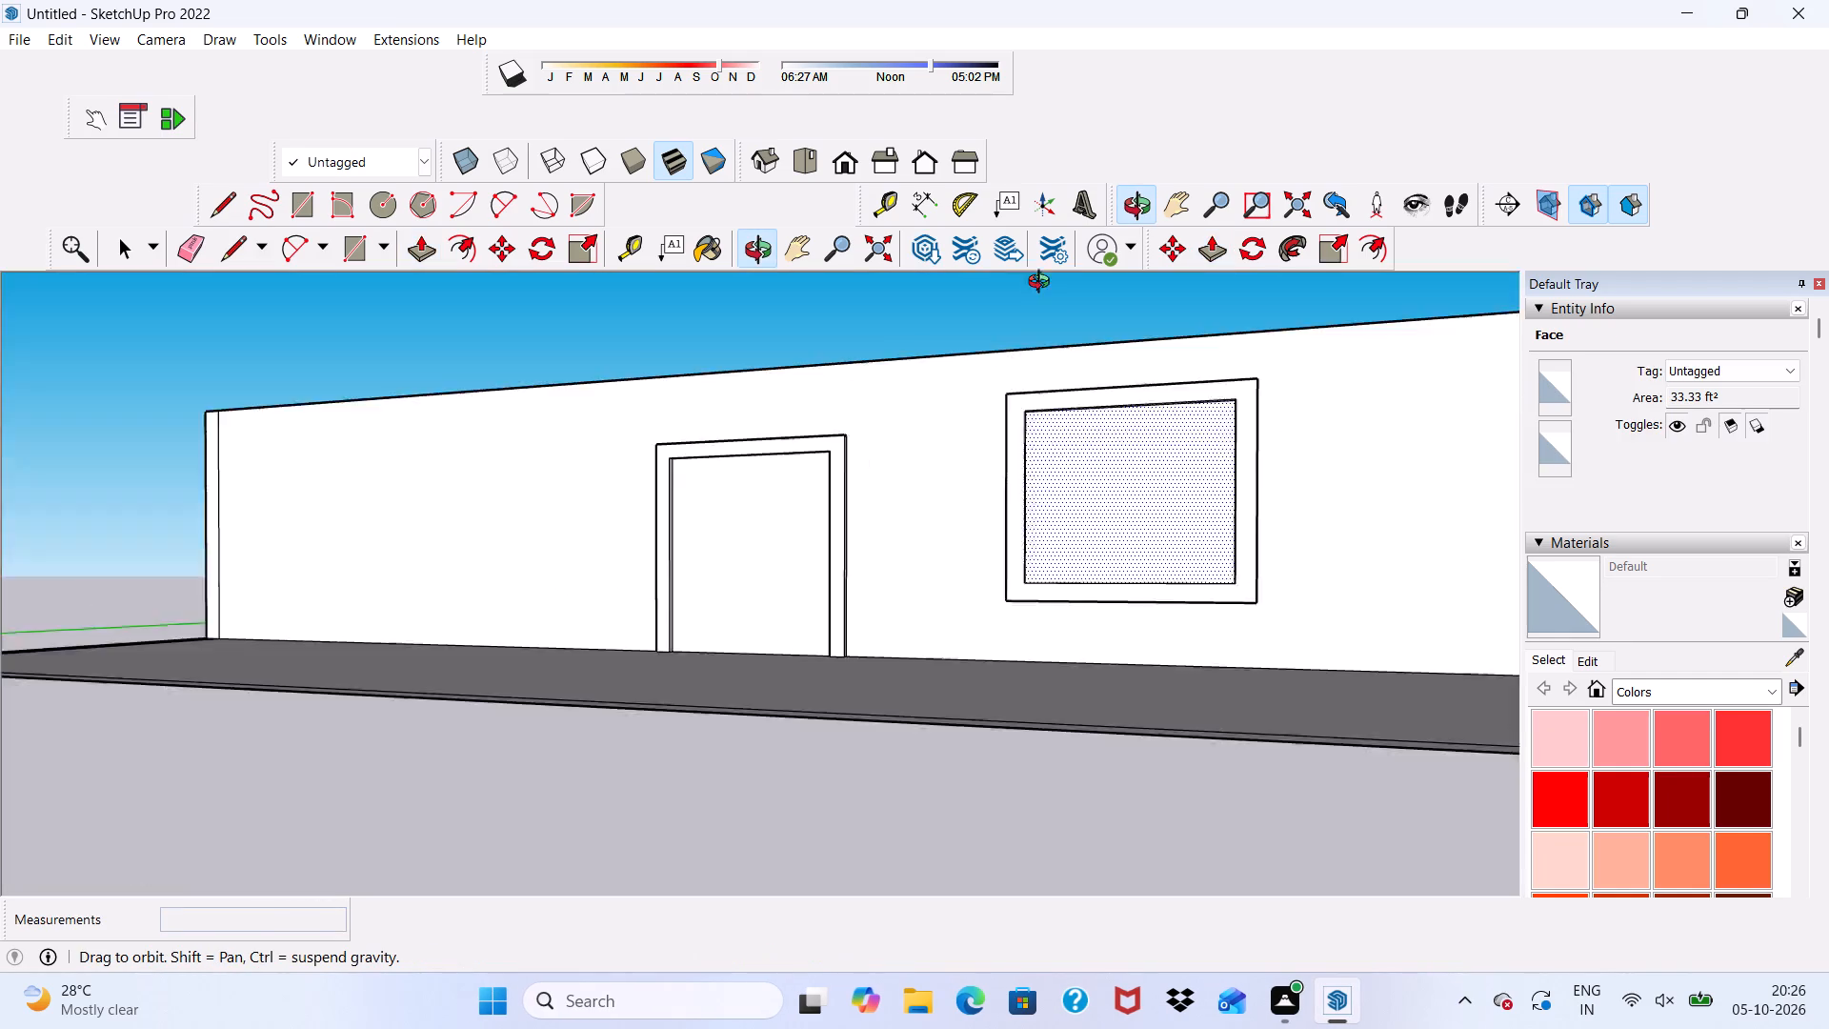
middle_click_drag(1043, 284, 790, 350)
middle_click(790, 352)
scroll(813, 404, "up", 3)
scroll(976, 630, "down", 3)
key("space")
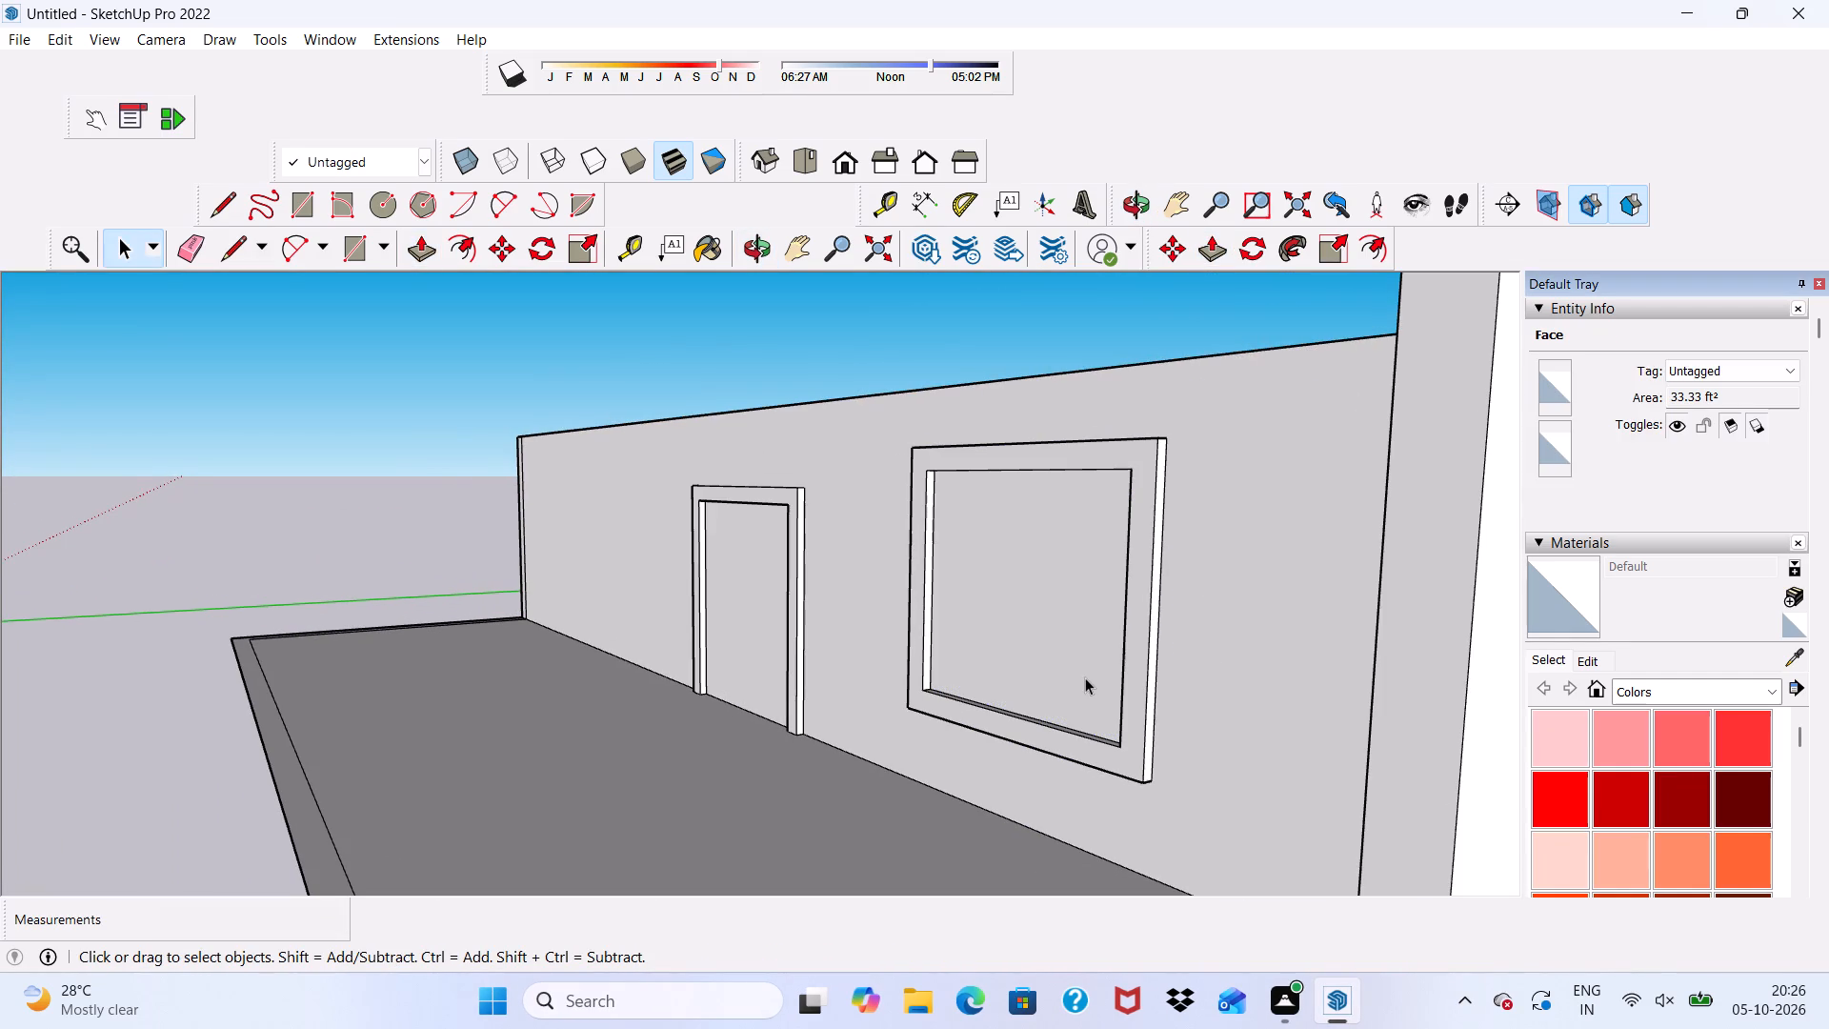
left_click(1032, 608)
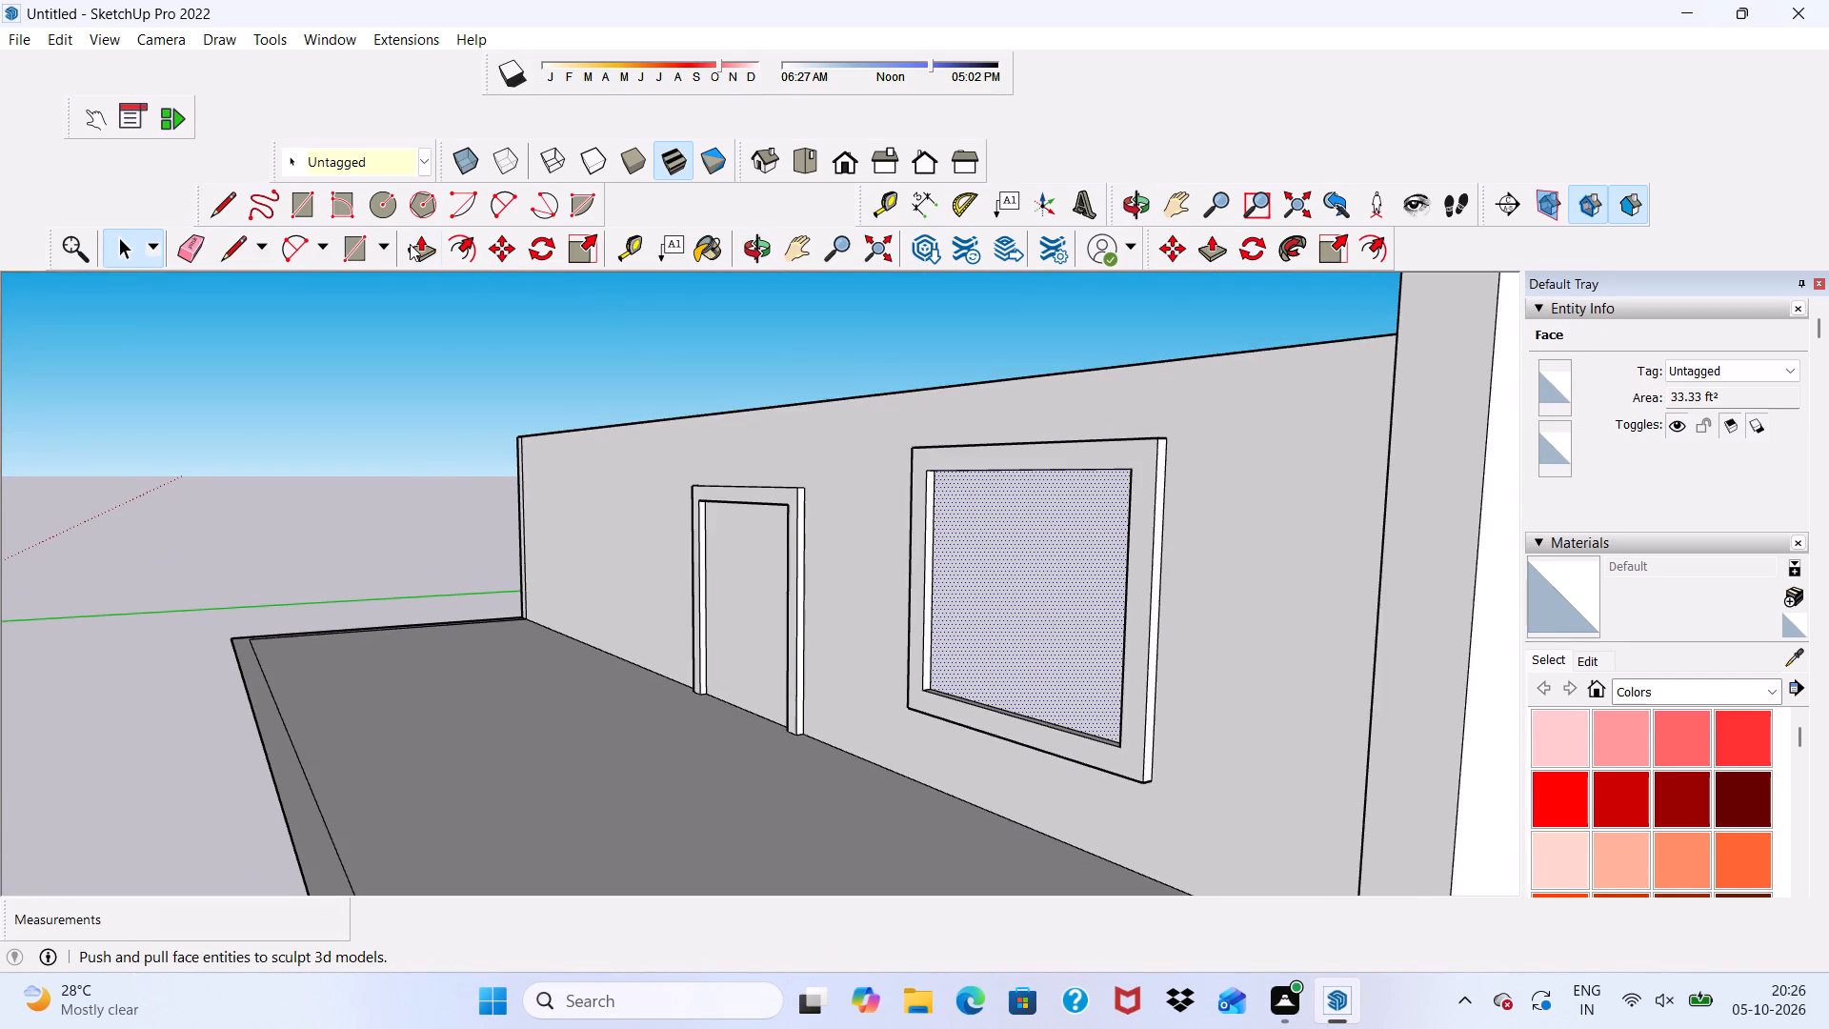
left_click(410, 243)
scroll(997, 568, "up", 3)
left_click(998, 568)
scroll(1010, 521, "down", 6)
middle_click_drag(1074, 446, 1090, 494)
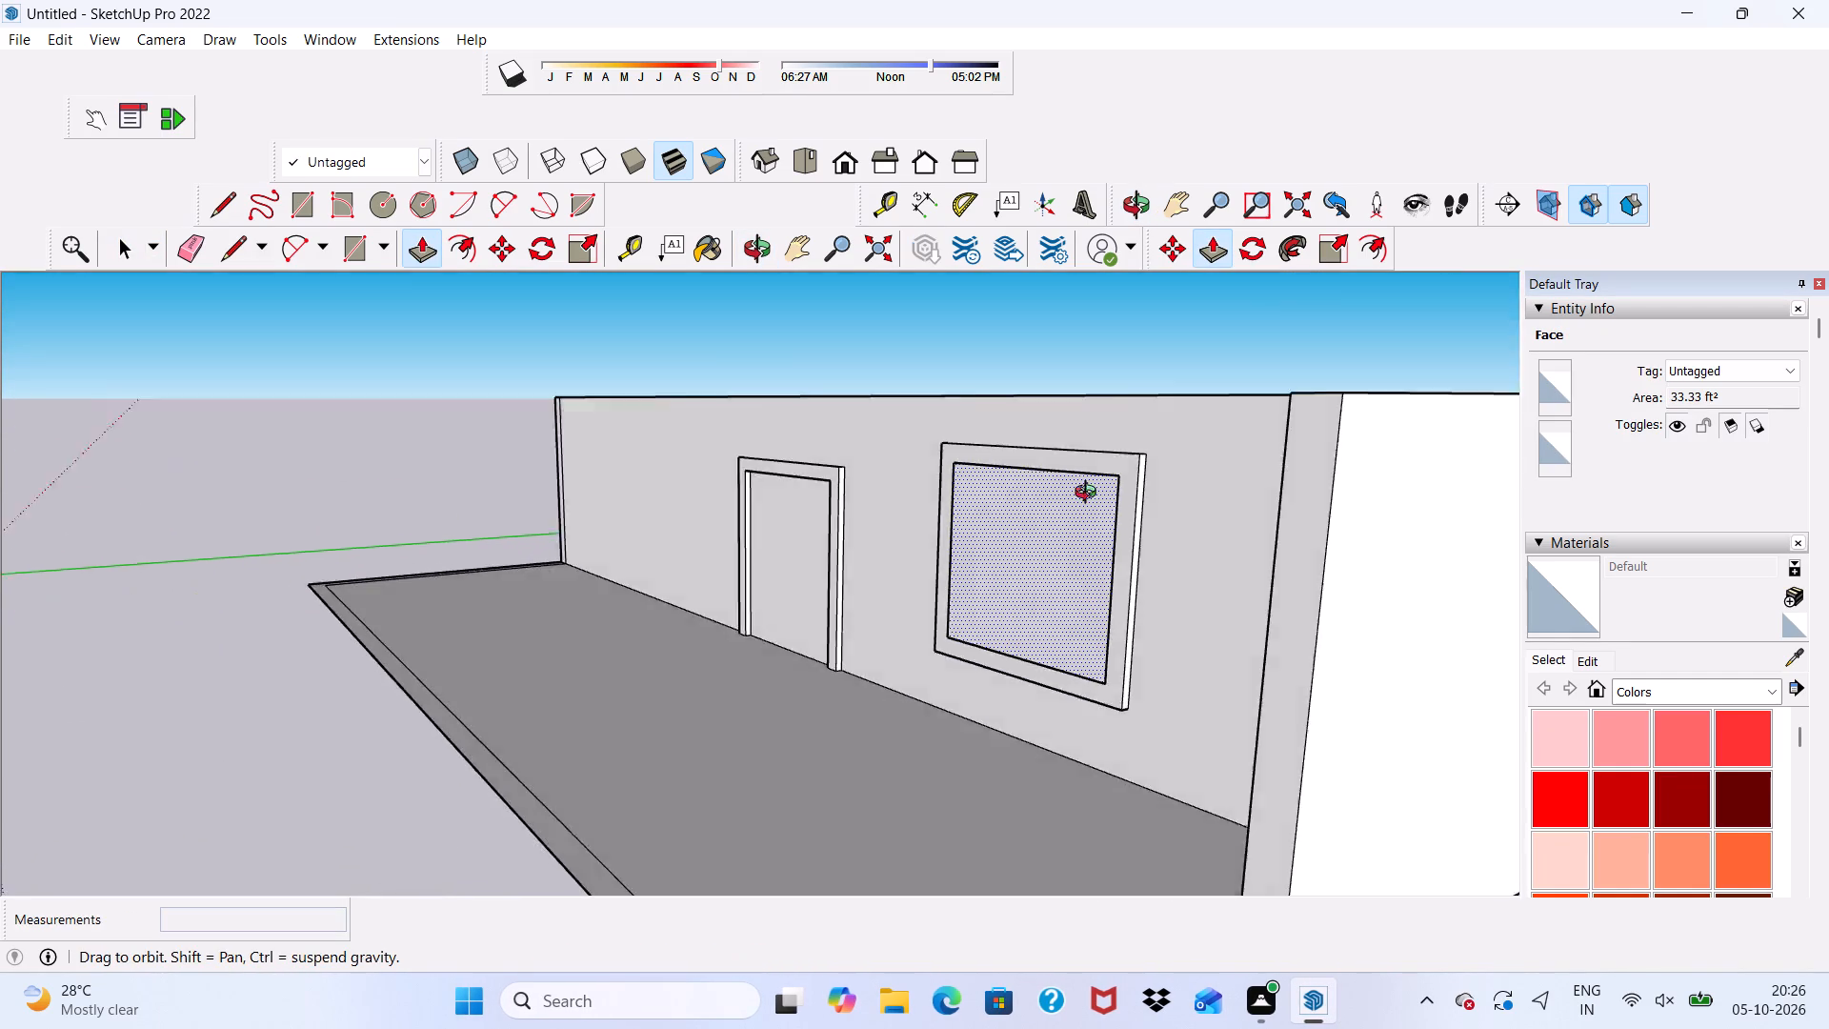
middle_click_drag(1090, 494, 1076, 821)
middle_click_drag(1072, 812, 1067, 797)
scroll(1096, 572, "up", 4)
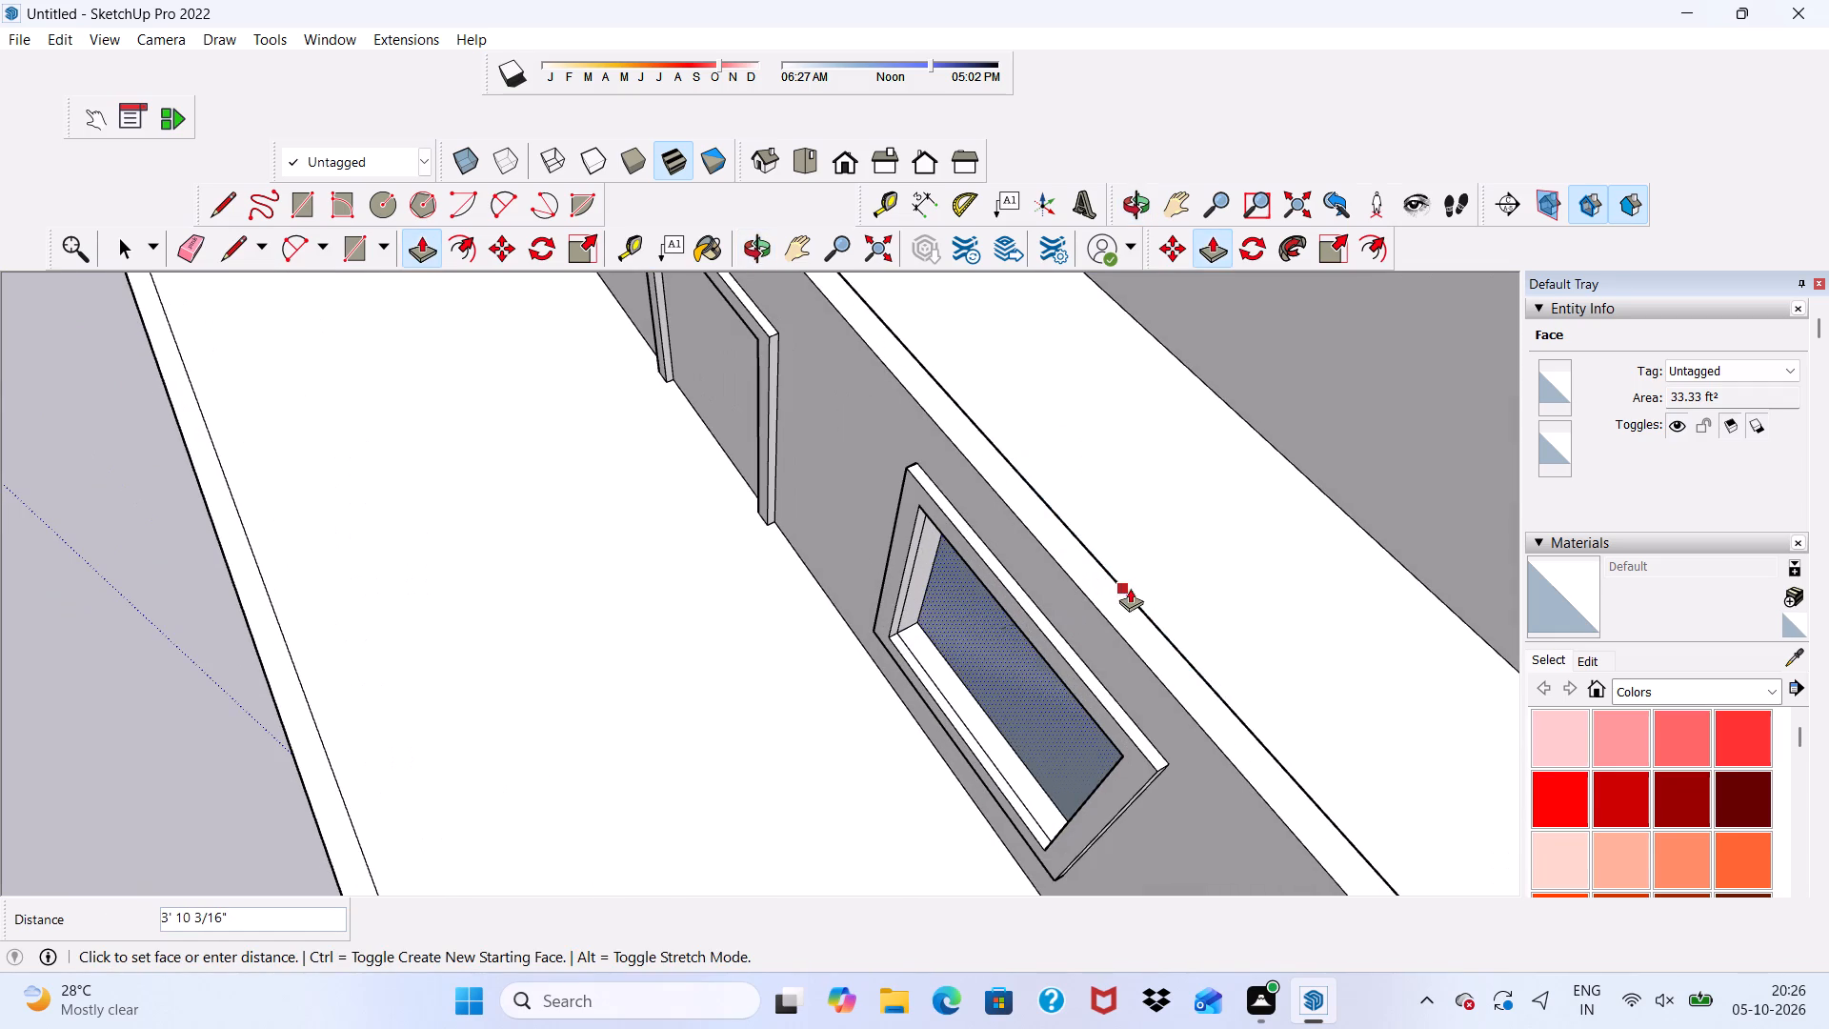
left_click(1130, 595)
Examine the window opening, its frame and the room behind it from several angles.
scroll(1038, 621, "down", 5)
middle_click_drag(798, 729, 808, 520)
middle_click_drag(780, 501, 772, 496)
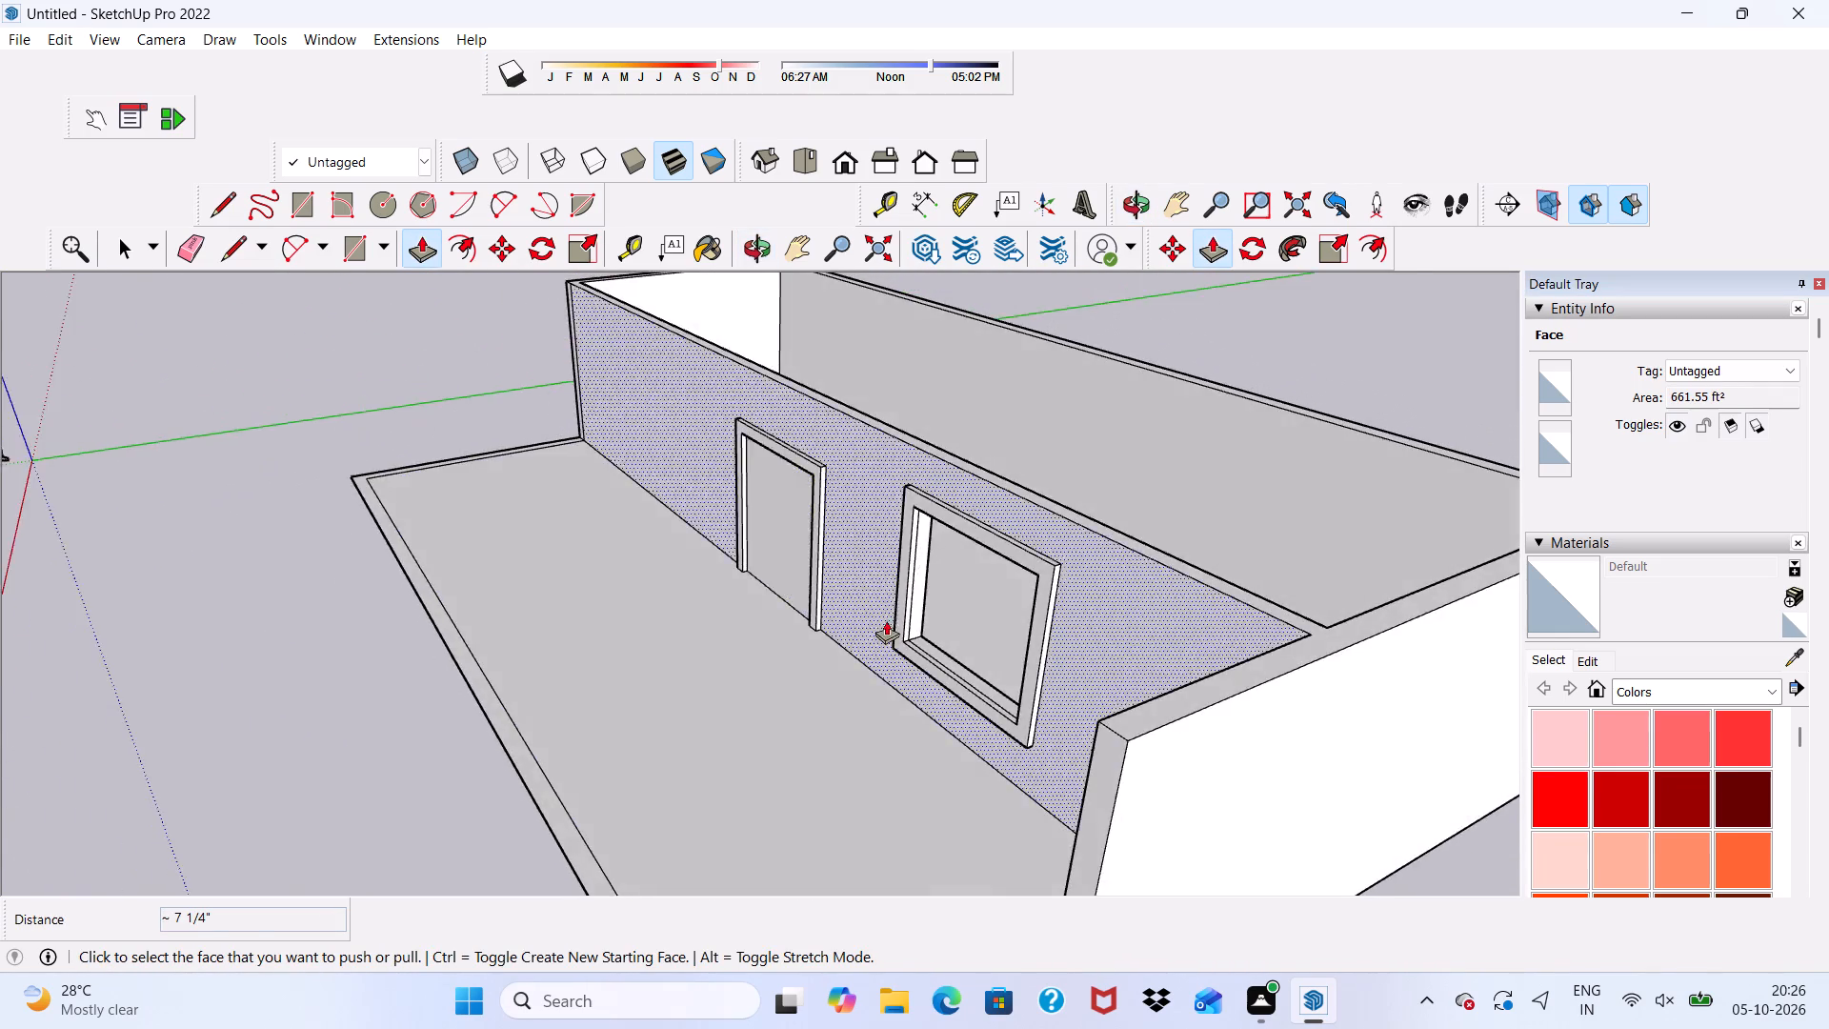
scroll(878, 618, "up", 6)
scroll(852, 506, "up", 4)
scroll(865, 496, "down", 5)
middle_click_drag(895, 511, 854, 447)
middle_click(854, 447)
scroll(870, 446, "up", 2)
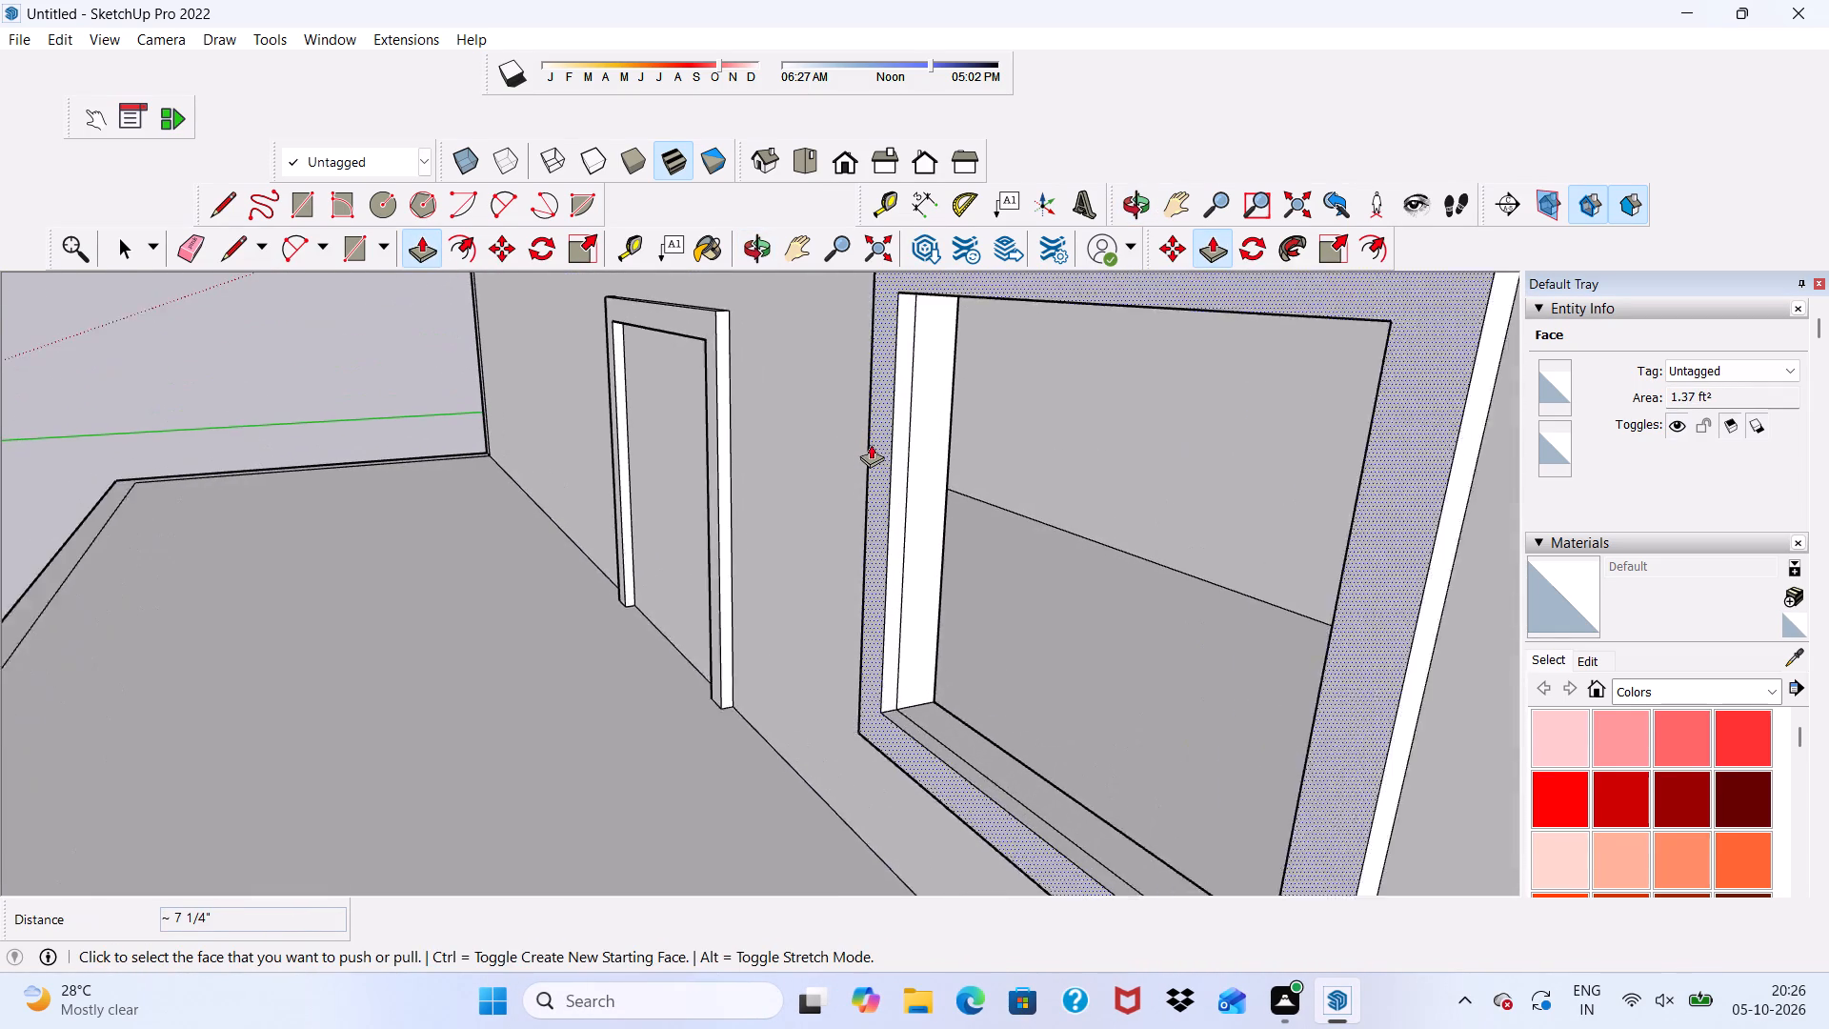
scroll(871, 444, "up", 2)
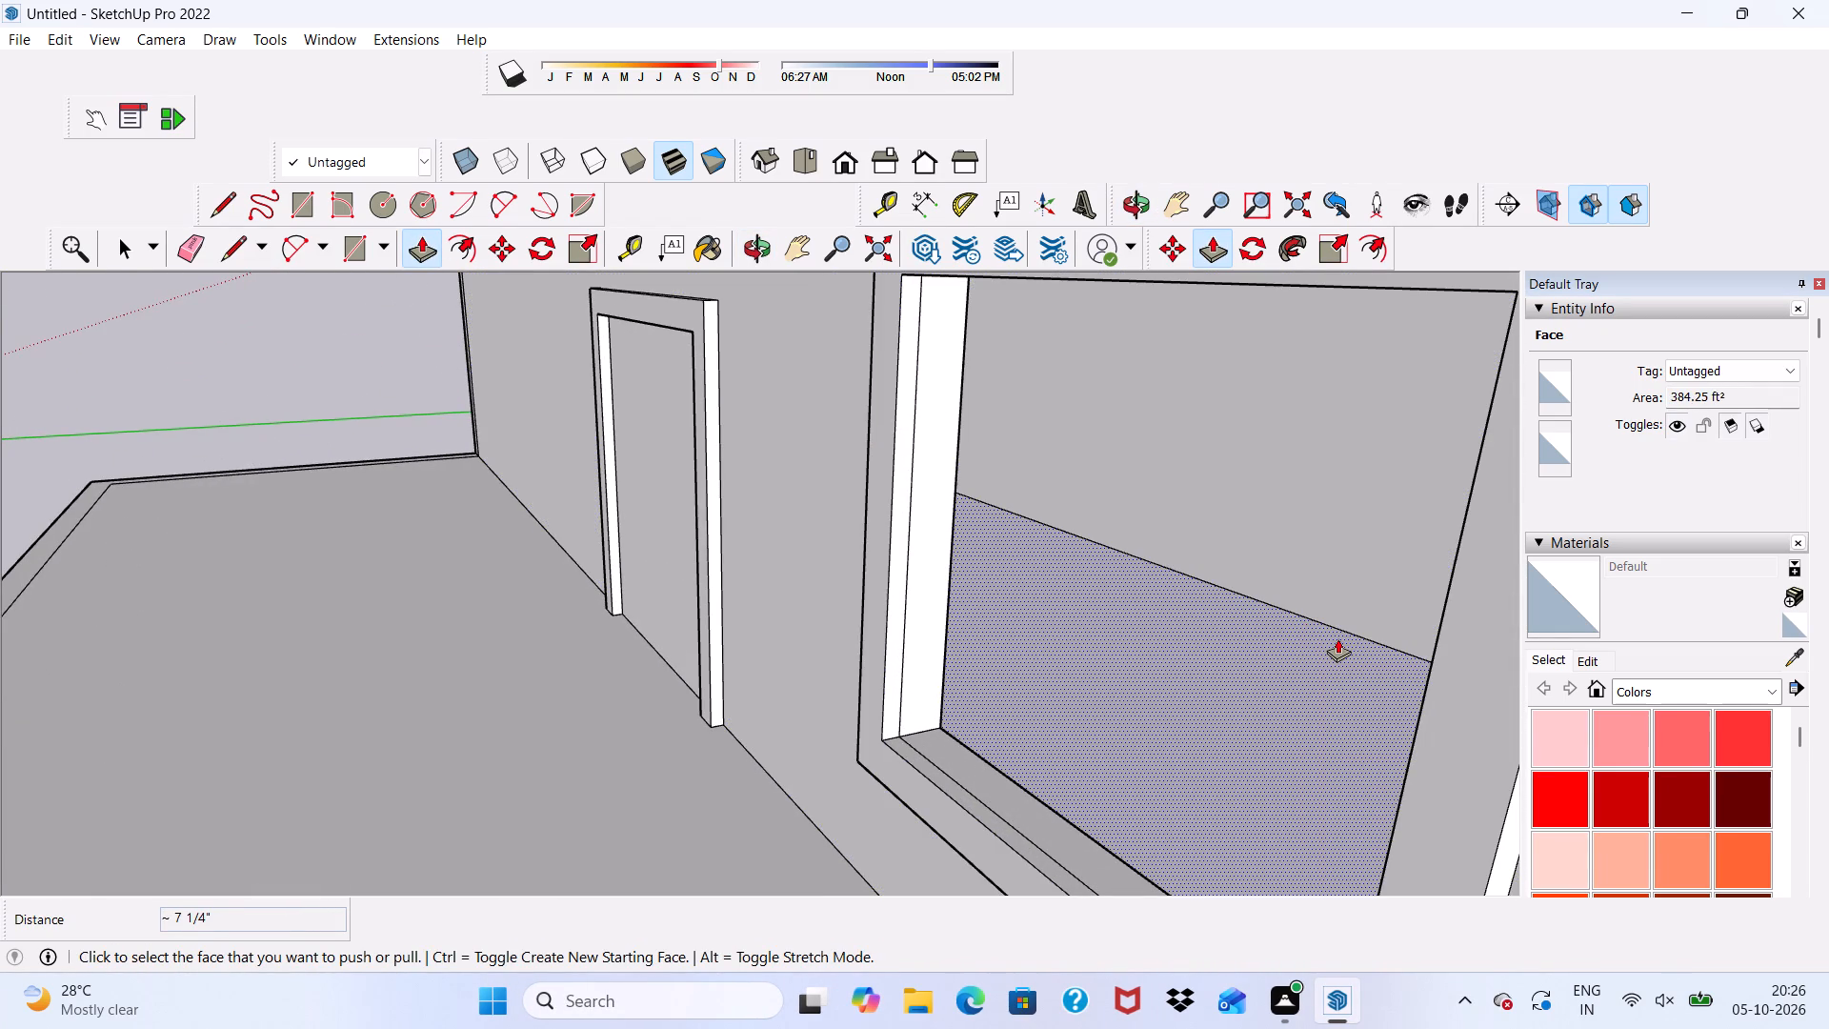
key("space")
scroll(1337, 638, "down", 4)
scroll(814, 479, "up", 1)
scroll(814, 479, "down", 5)
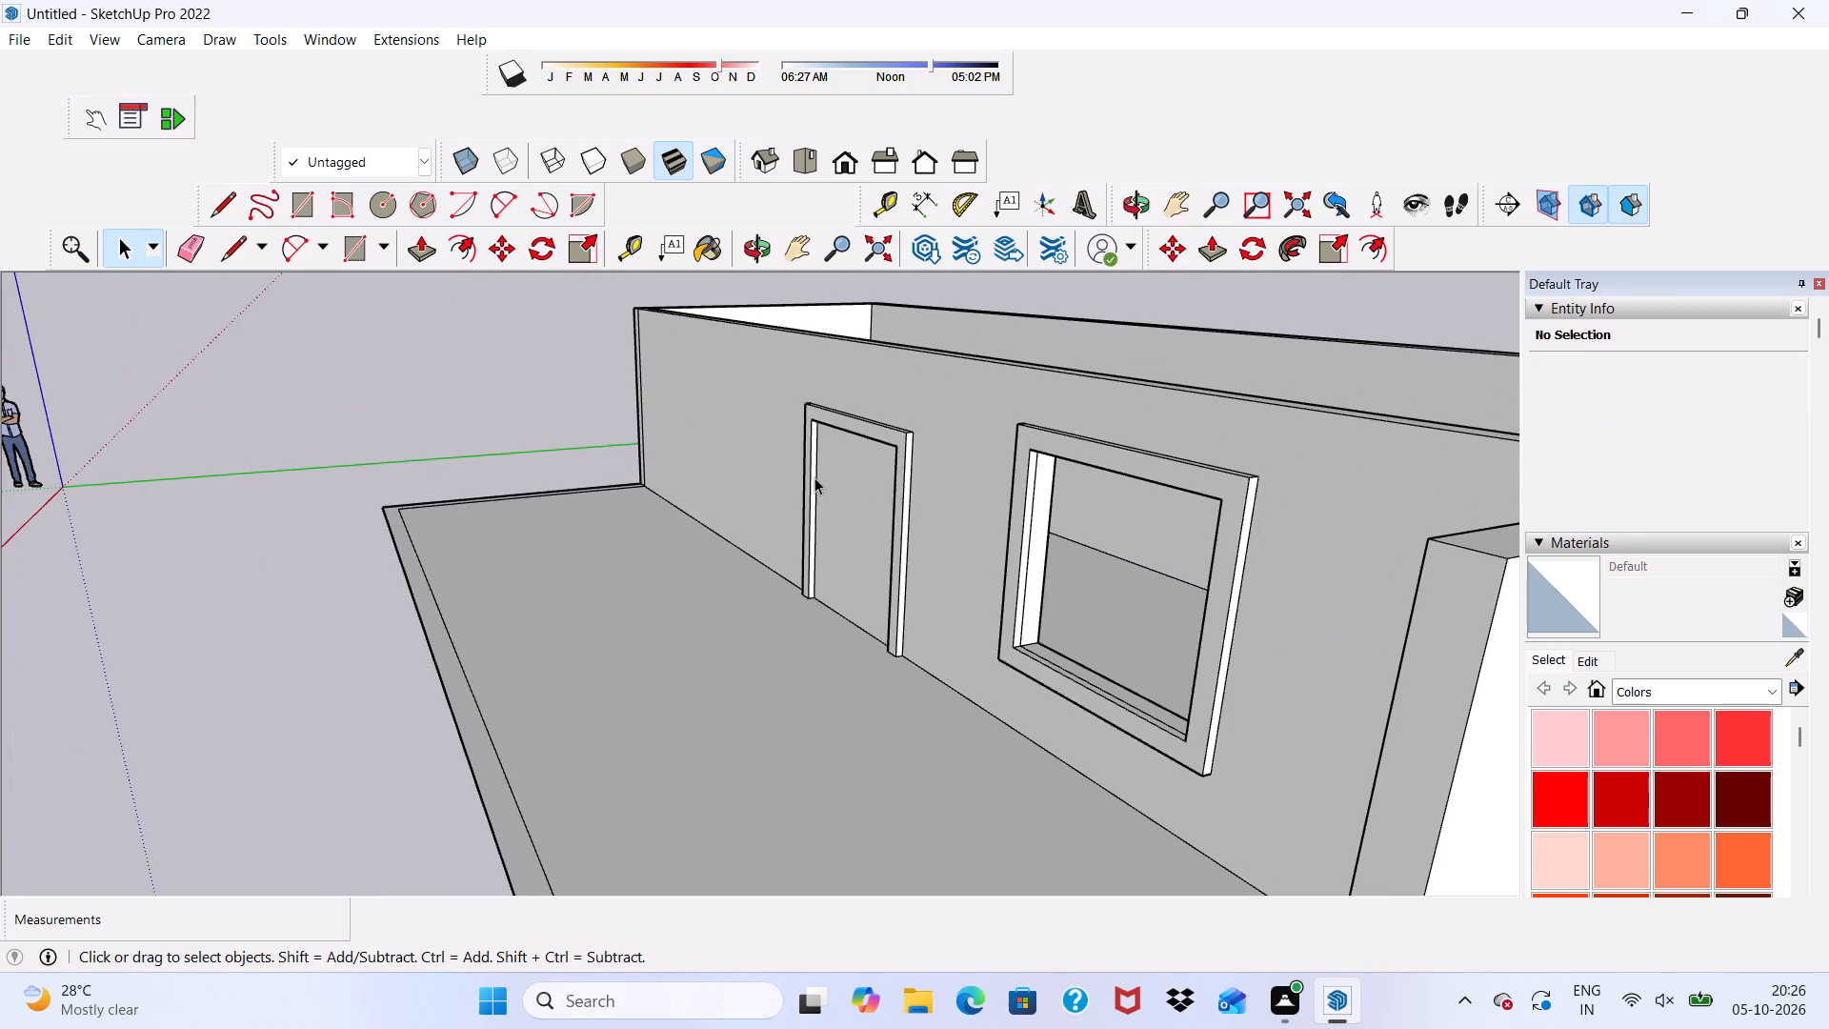
middle_click_drag(814, 477, 1136, 370)
scroll(1147, 386, "up", 9)
middle_click_drag(1170, 418, 1174, 425)
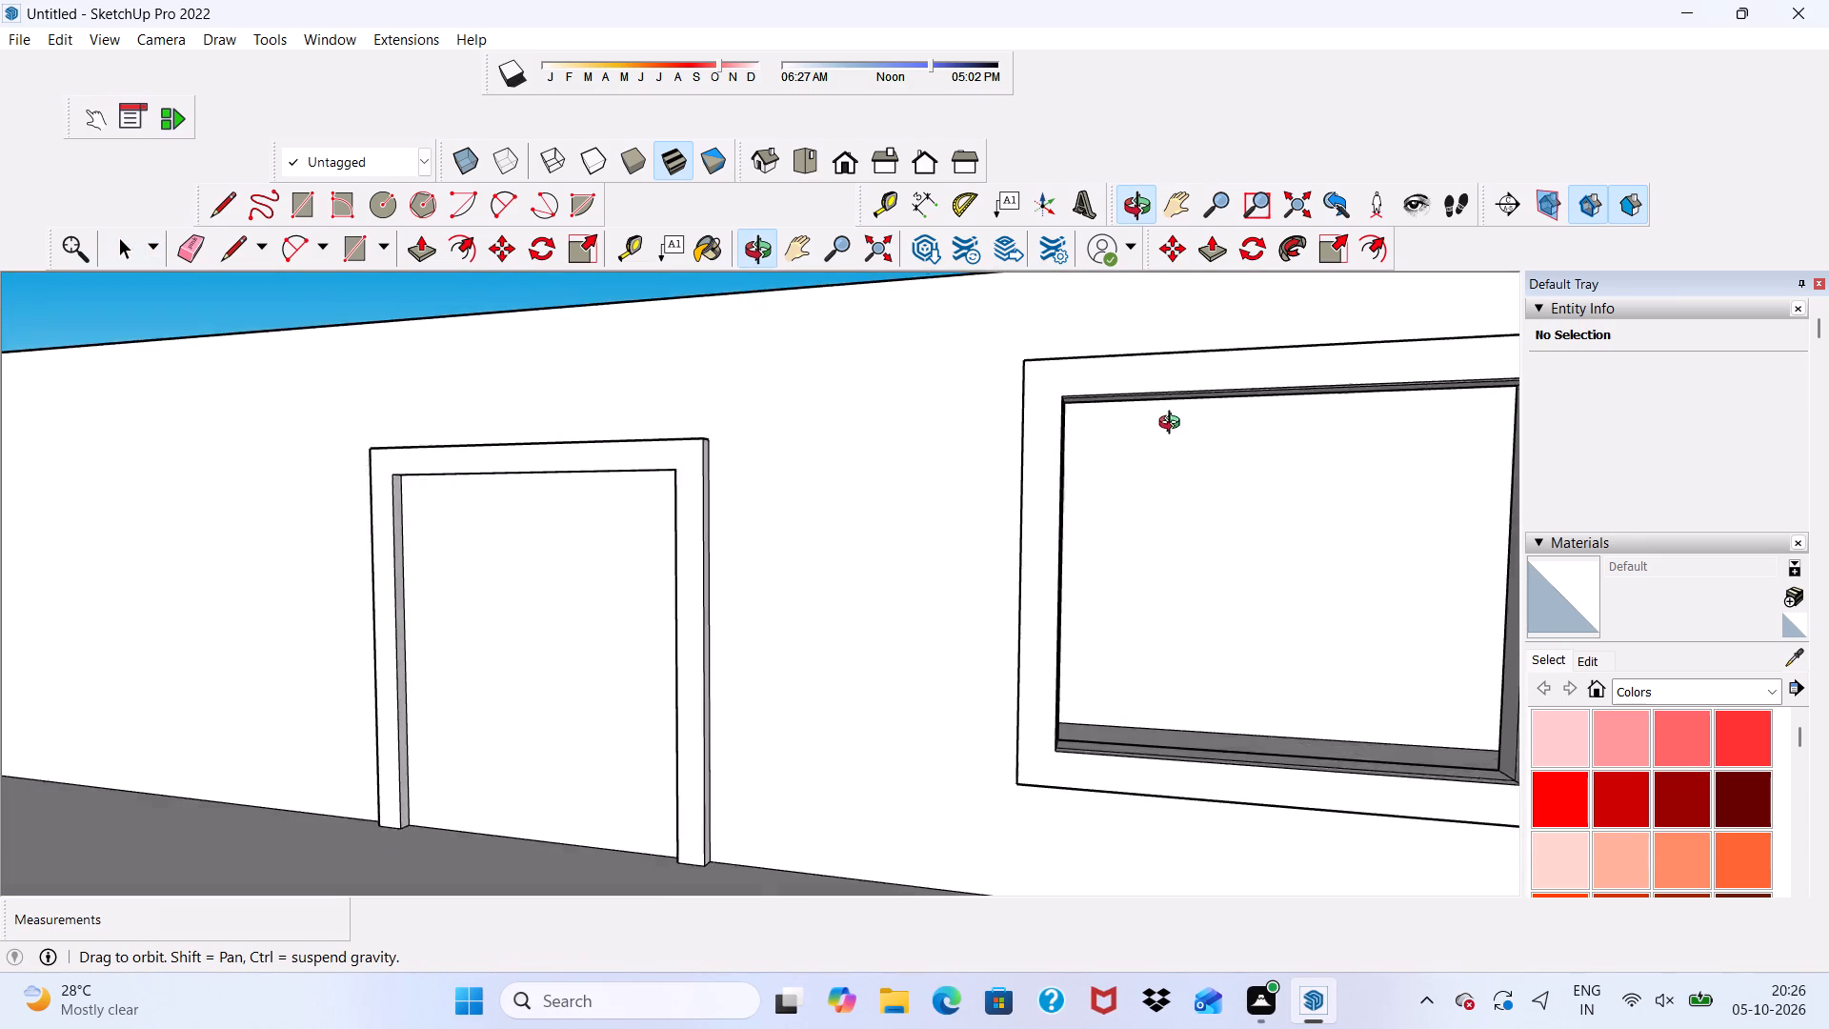
middle_click_drag(1174, 425, 919, 451)
scroll(916, 407, "up", 2)
scroll(917, 407, "down", 4)
middle_click_drag(918, 405, 1174, 320)
scroll(1175, 319, "up", 4)
scroll(958, 399, "up", 2)
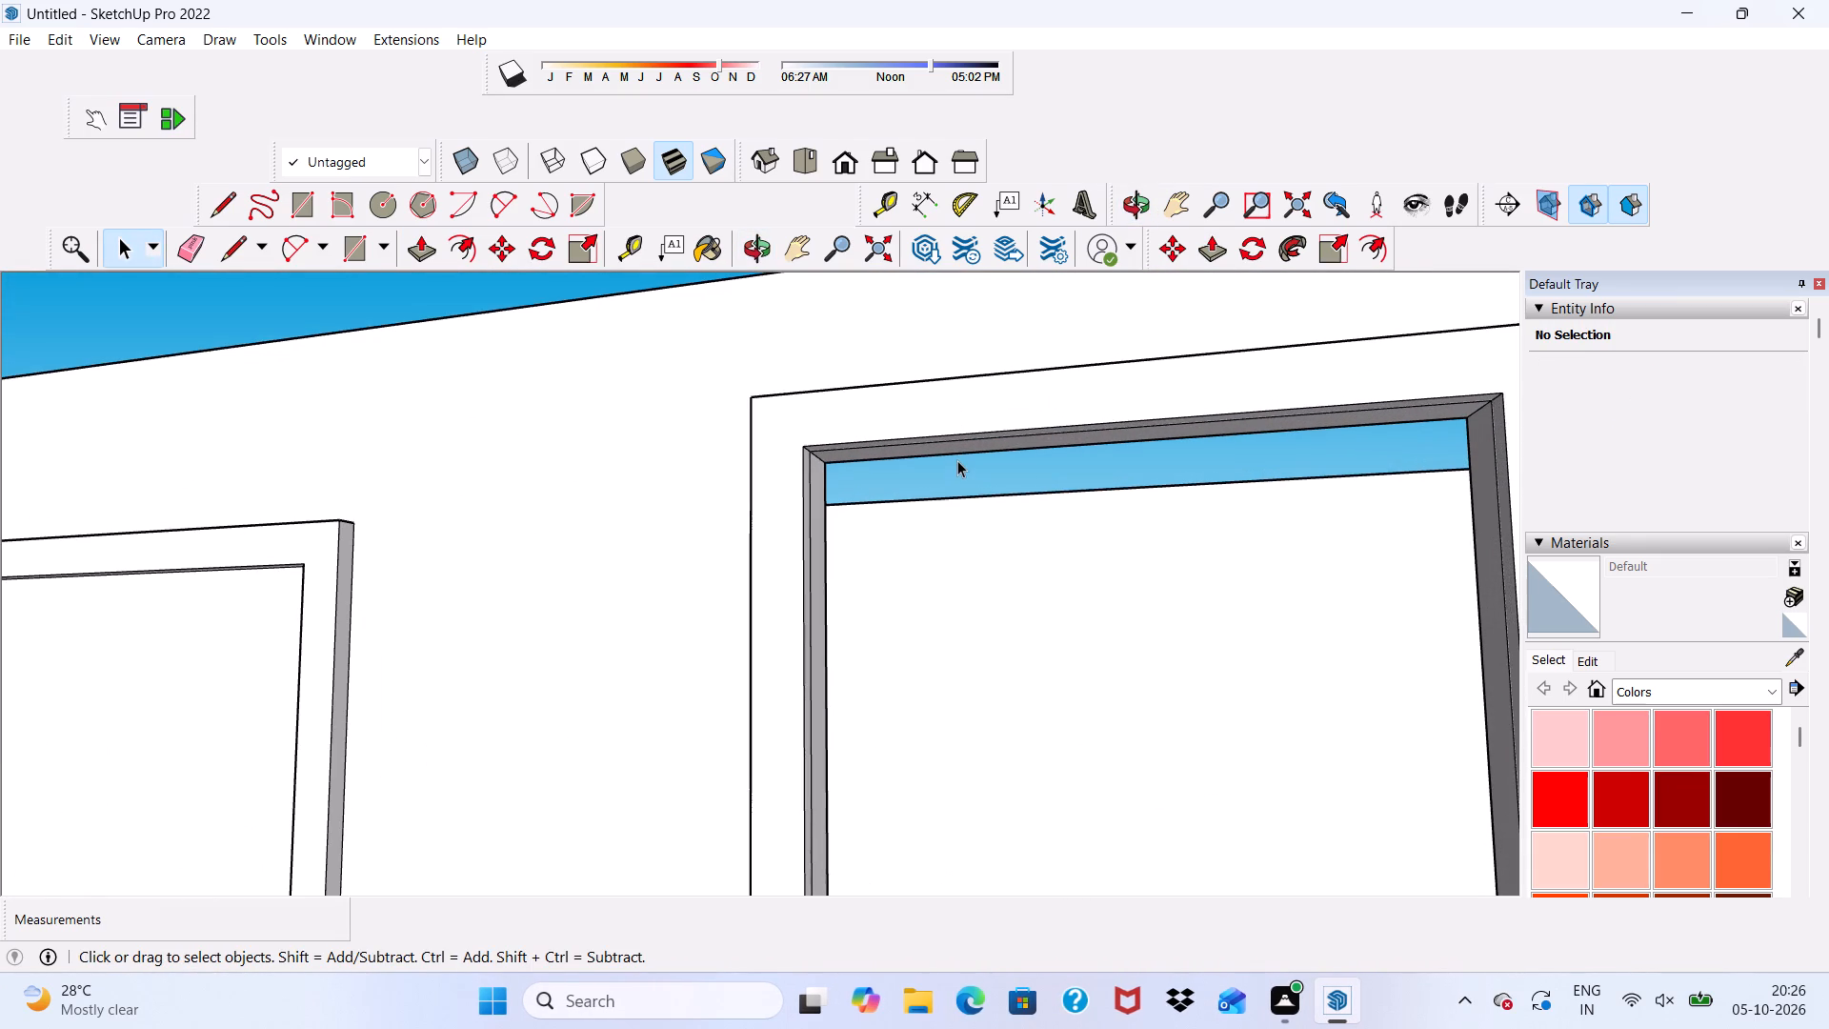
scroll(955, 465, "down", 9)
middle_click_drag(979, 496, 1008, 651)
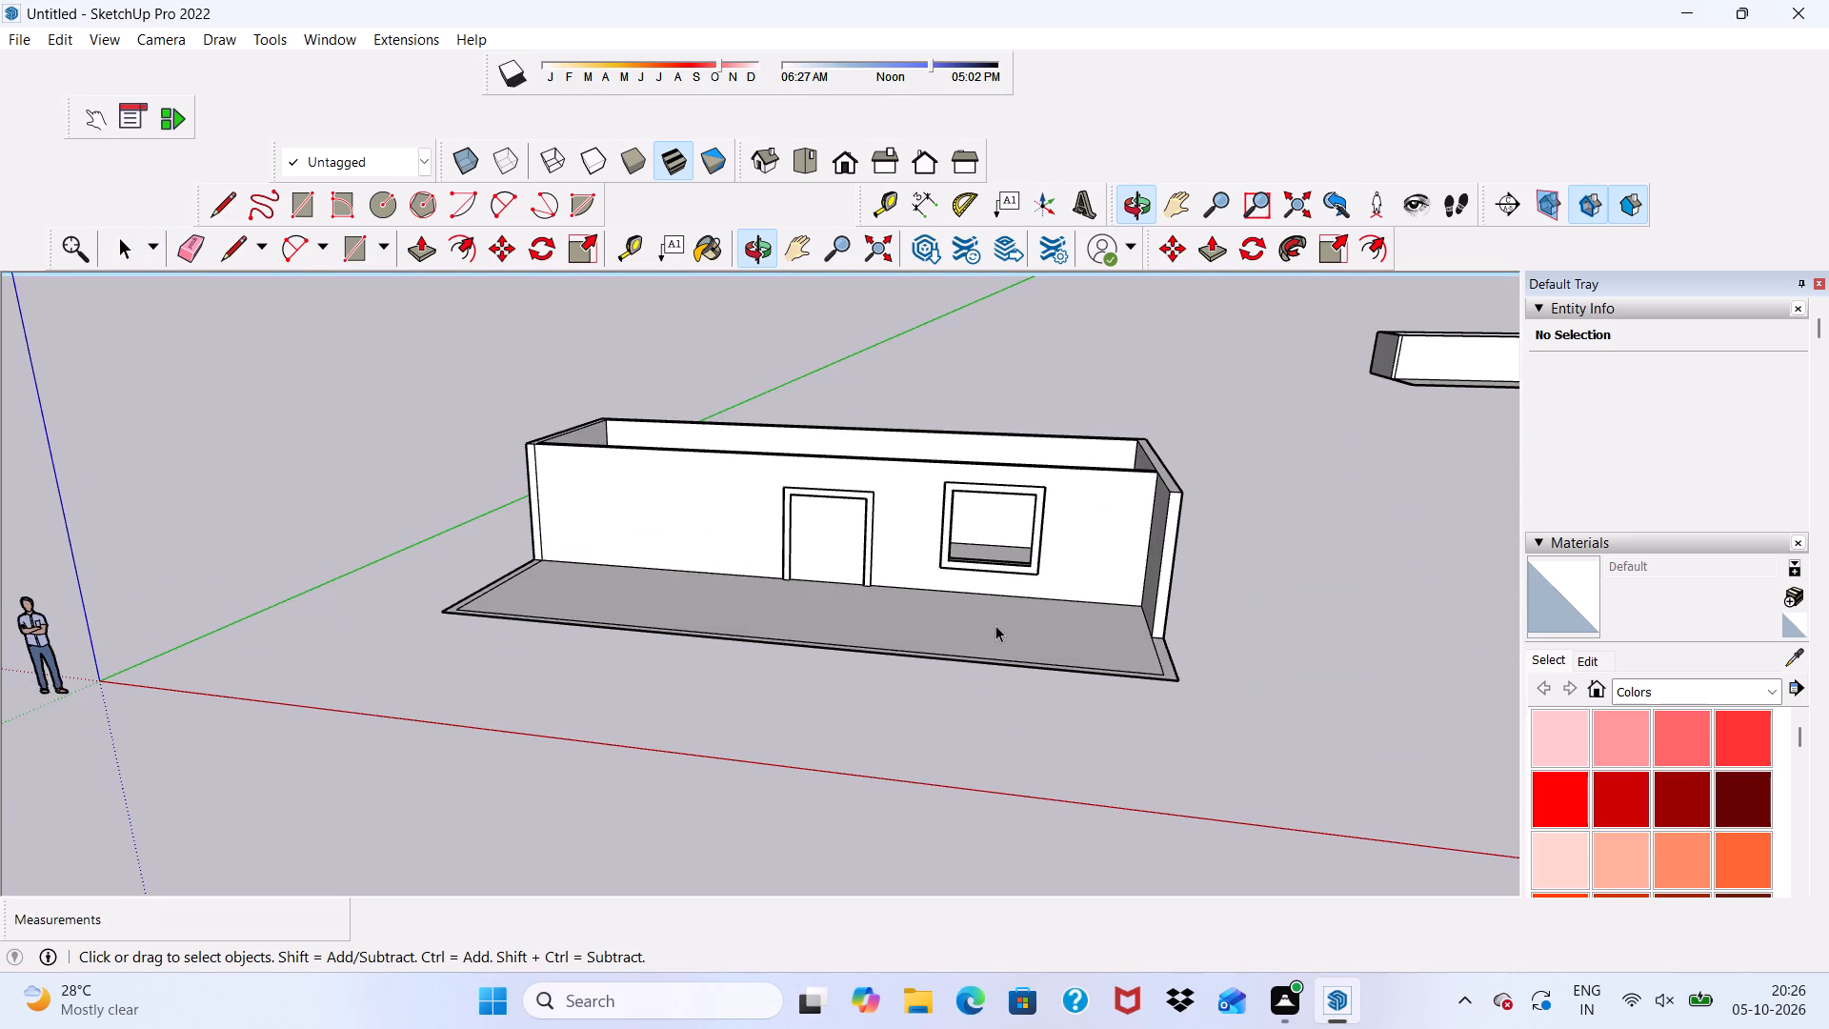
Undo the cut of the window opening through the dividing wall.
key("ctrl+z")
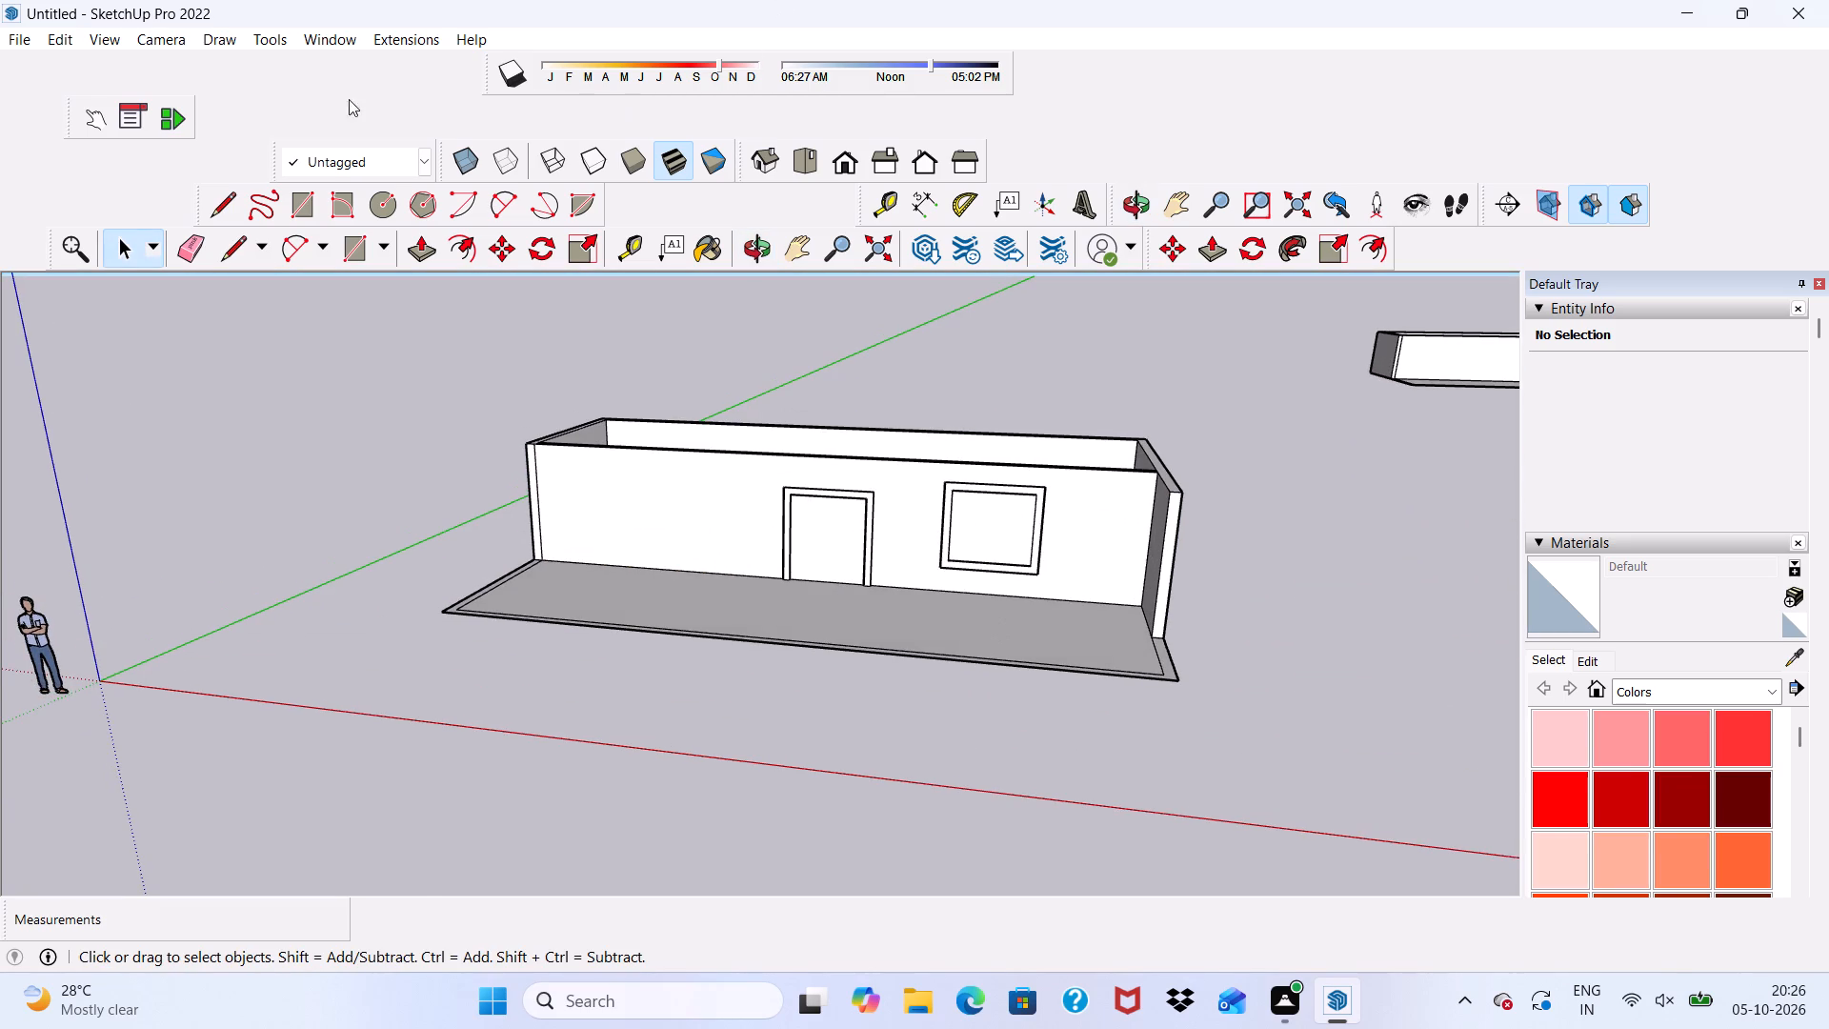
Draw a vertical mullion rectangle about 4 3/8" by 5' 5 3/4" on the window's inner face, from its top edge to its bottom edge.
left_click(291, 194)
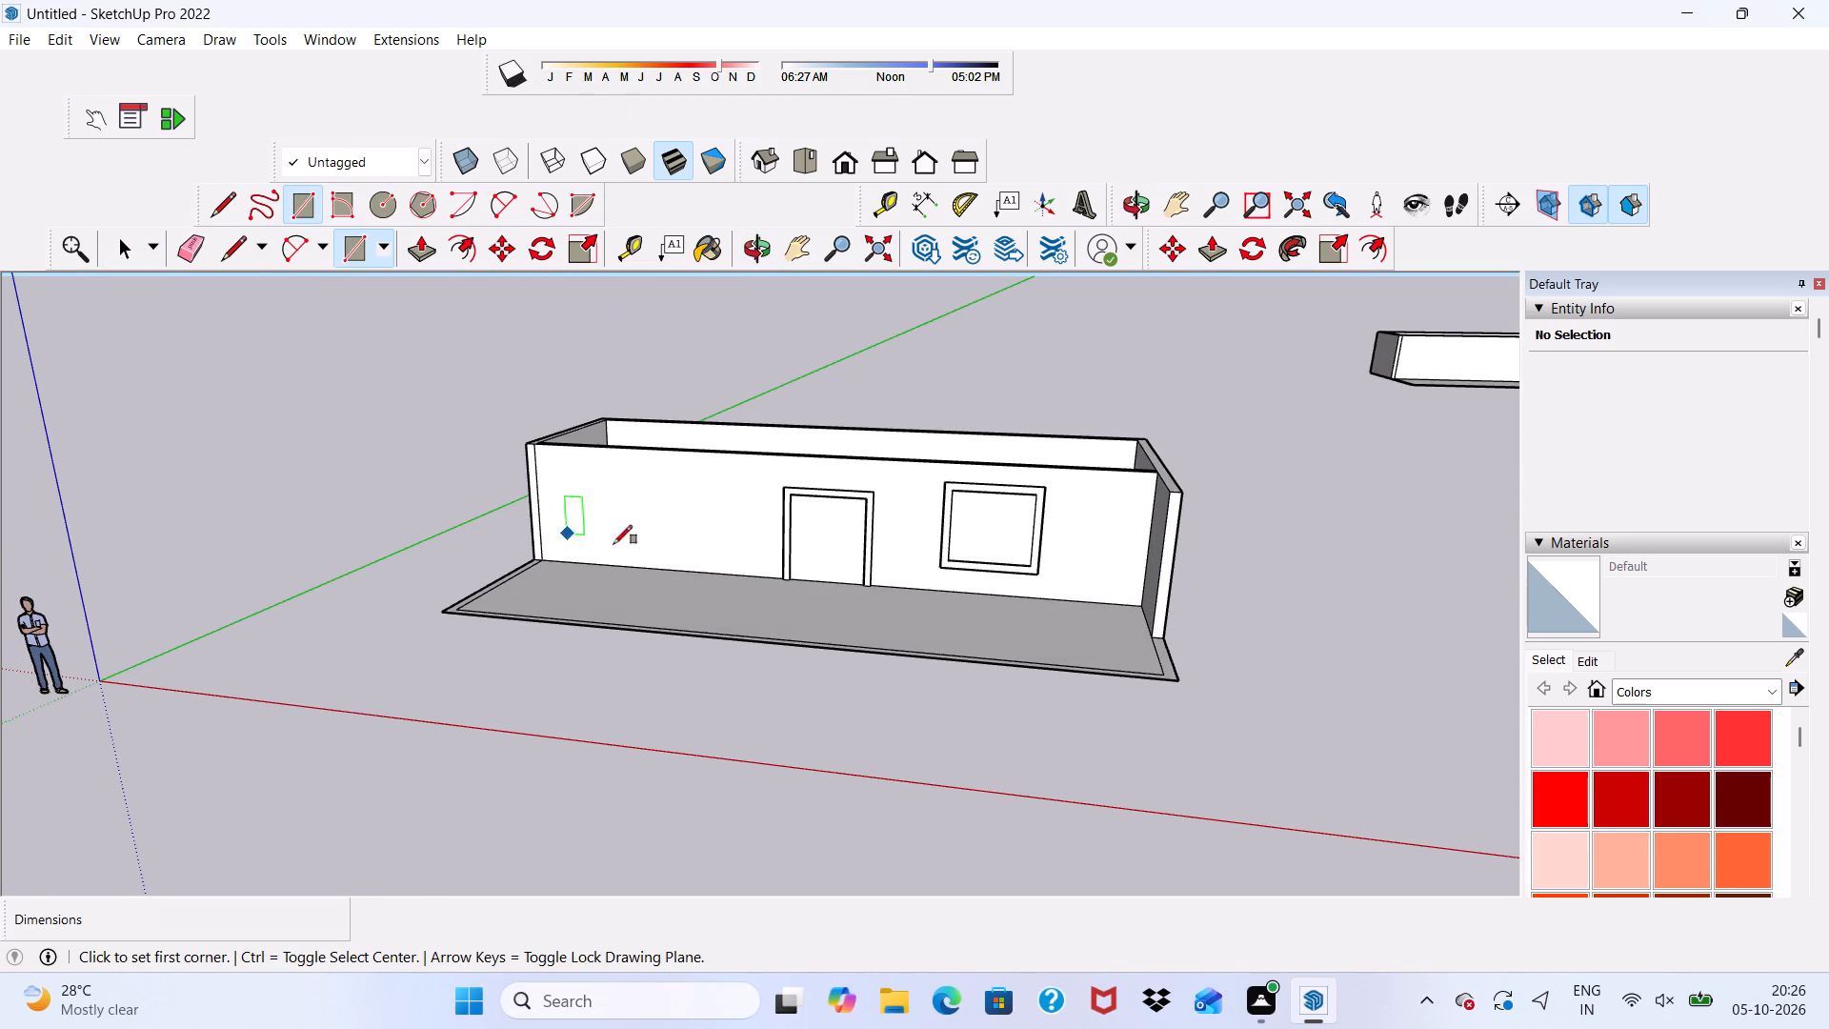
scroll(1370, 696, "up", 3)
scroll(896, 442, "up", 11)
middle_click_drag(896, 454, 937, 378)
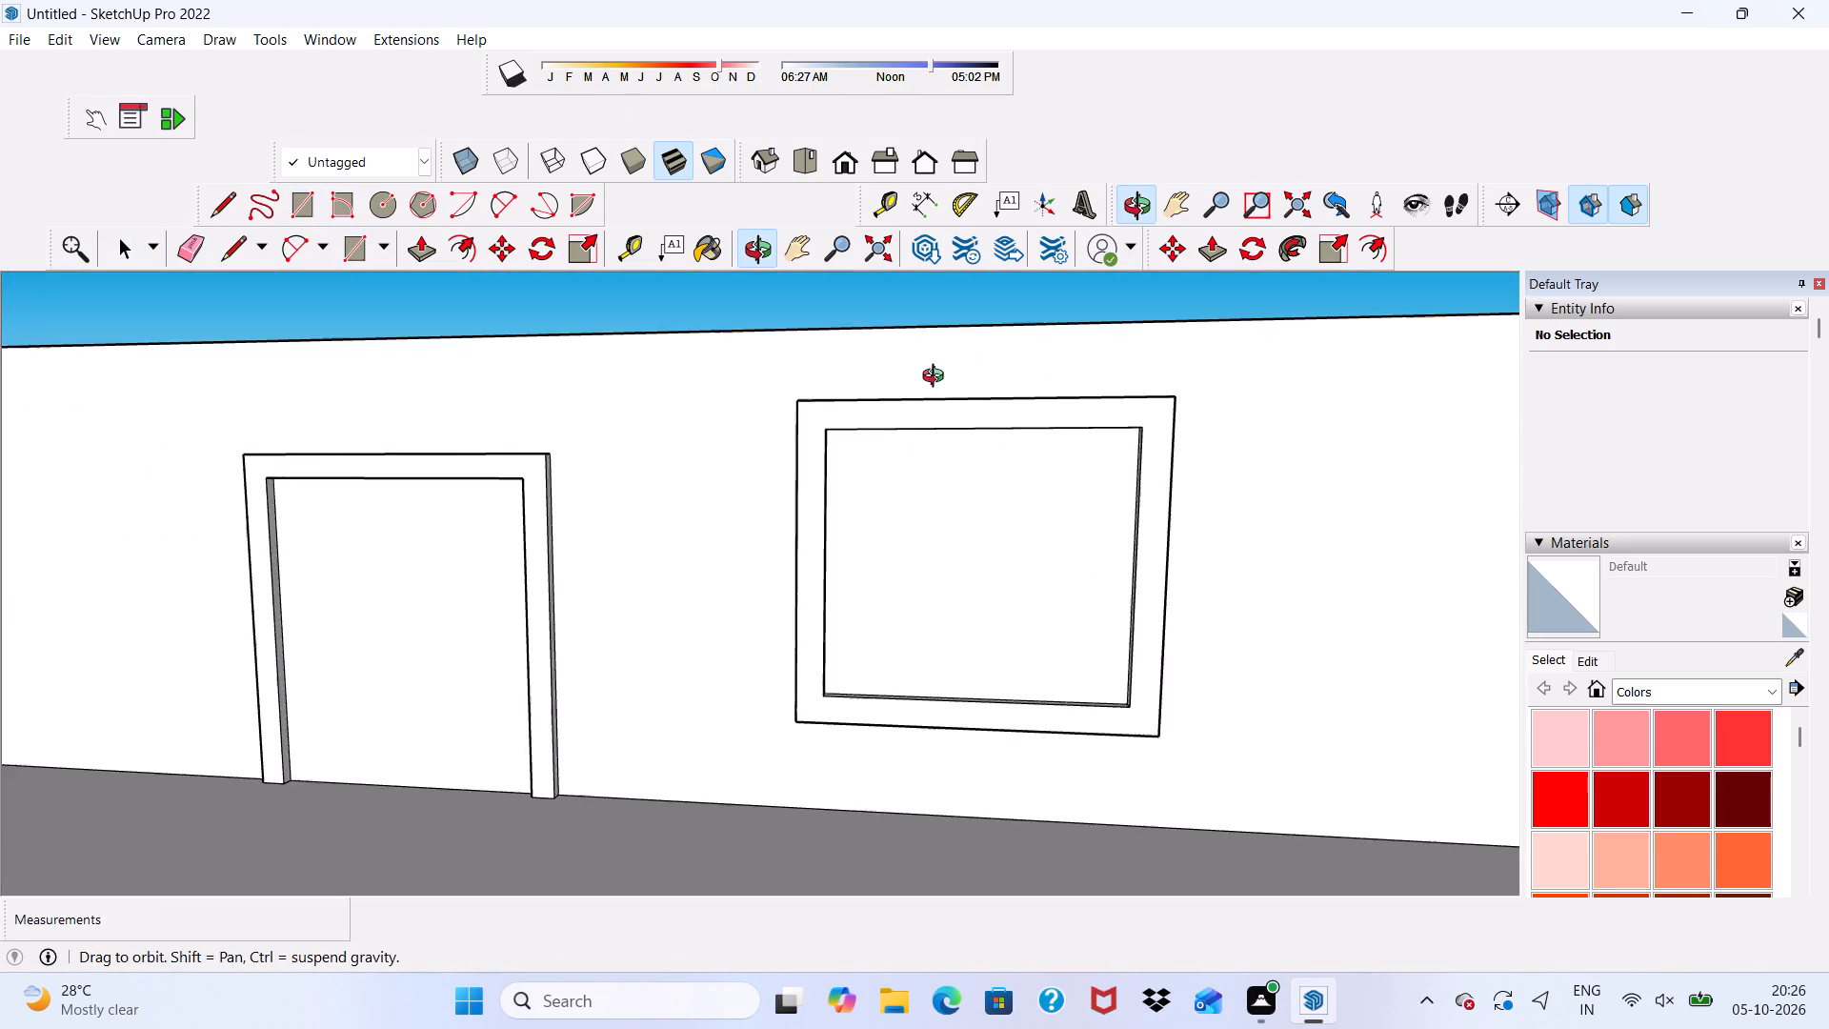
middle_click_drag(937, 378, 938, 375)
scroll(1035, 520, "up", 4)
middle_click_drag(988, 445, 987, 340)
scroll(915, 419, "up", 8)
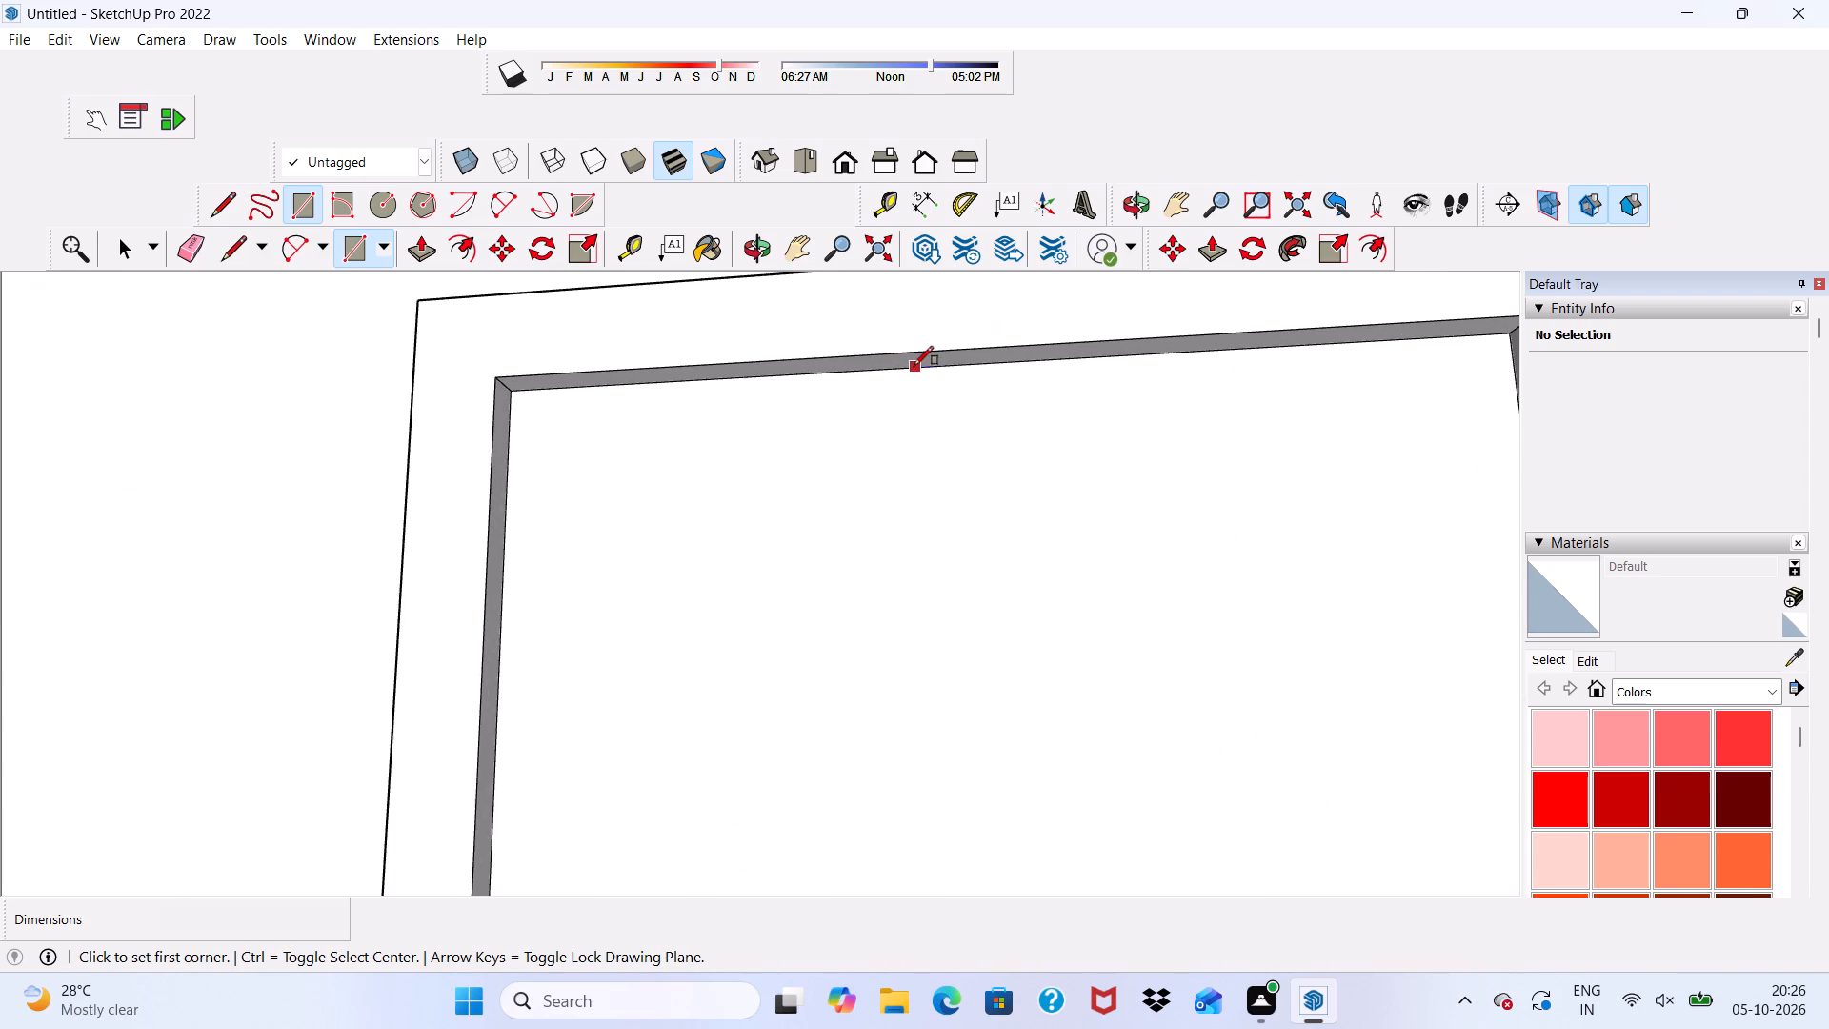
left_click(914, 366)
scroll(918, 417, "down", 2)
scroll(935, 461, "up", 1)
scroll(949, 478, "down", 3)
scroll(1001, 464, "up", 1)
scroll(1001, 464, "down", 1)
scroll(1001, 464, "up", 1)
scroll(1003, 466, "down", 7)
scroll(1005, 546, "up", 1)
scroll(993, 545, "down", 4)
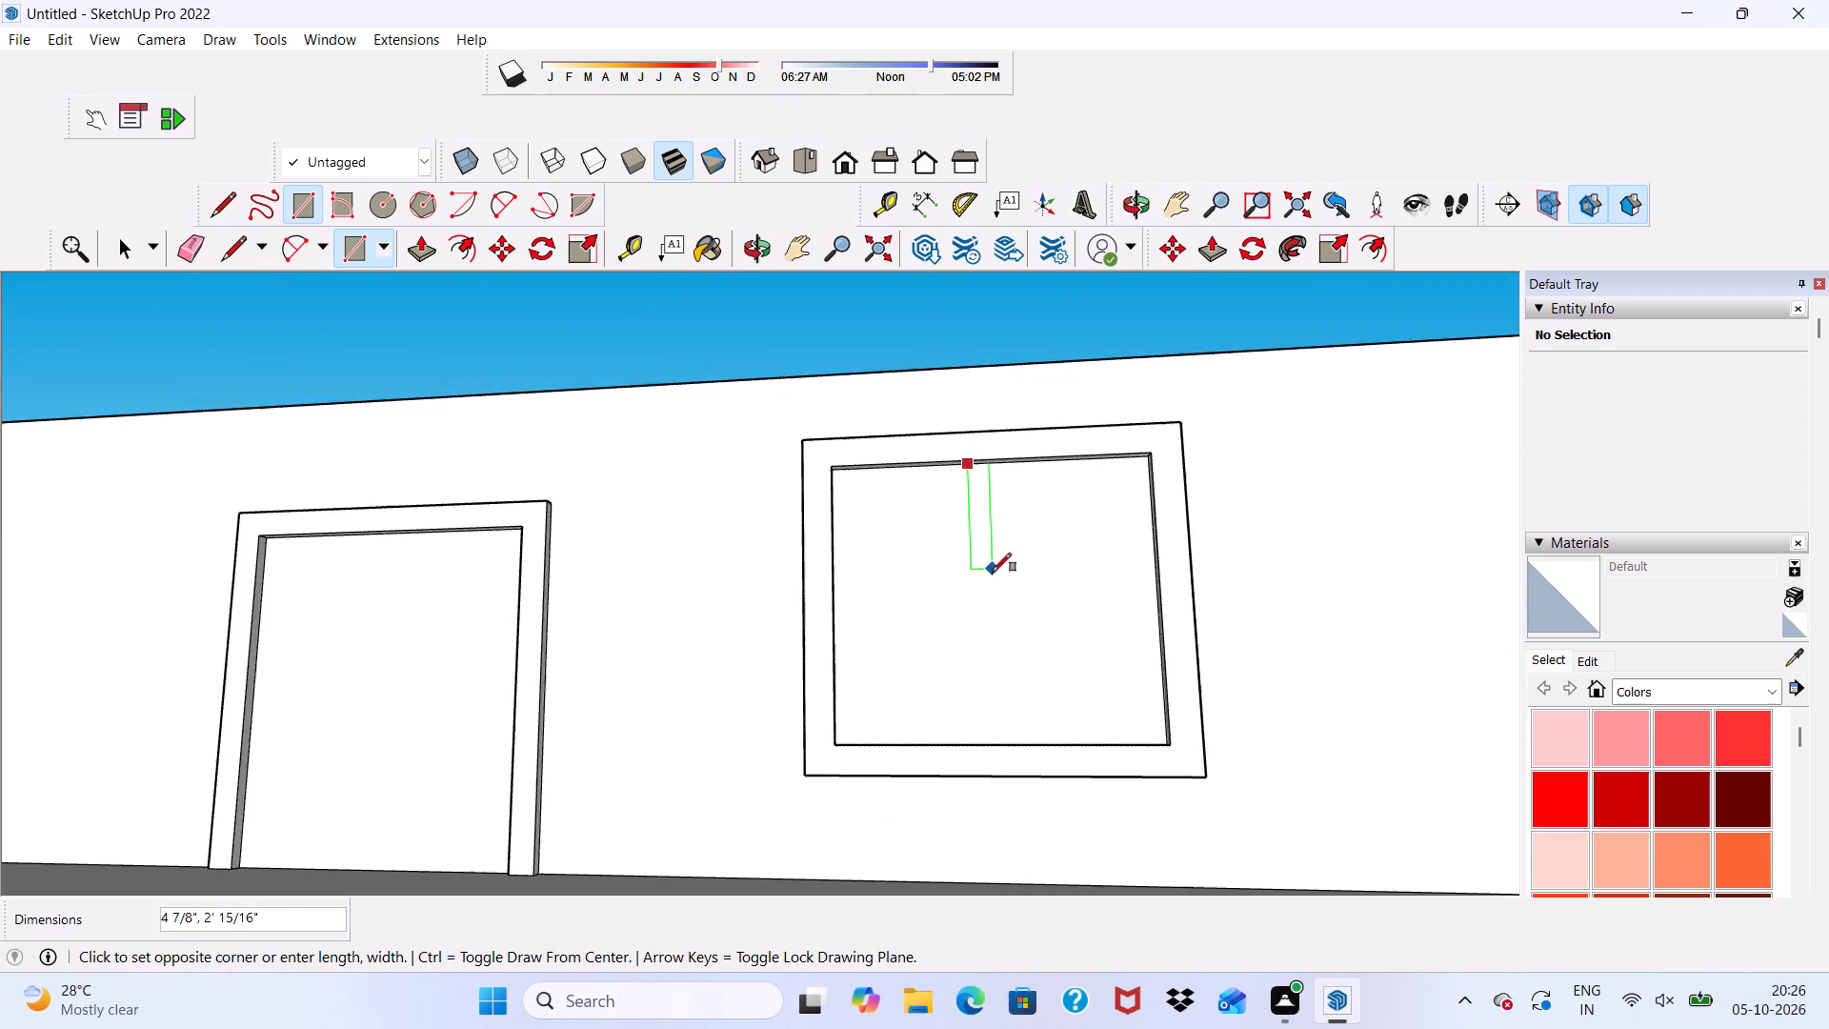
middle_click_drag(994, 607, 1000, 811)
scroll(1003, 733, "up", 5)
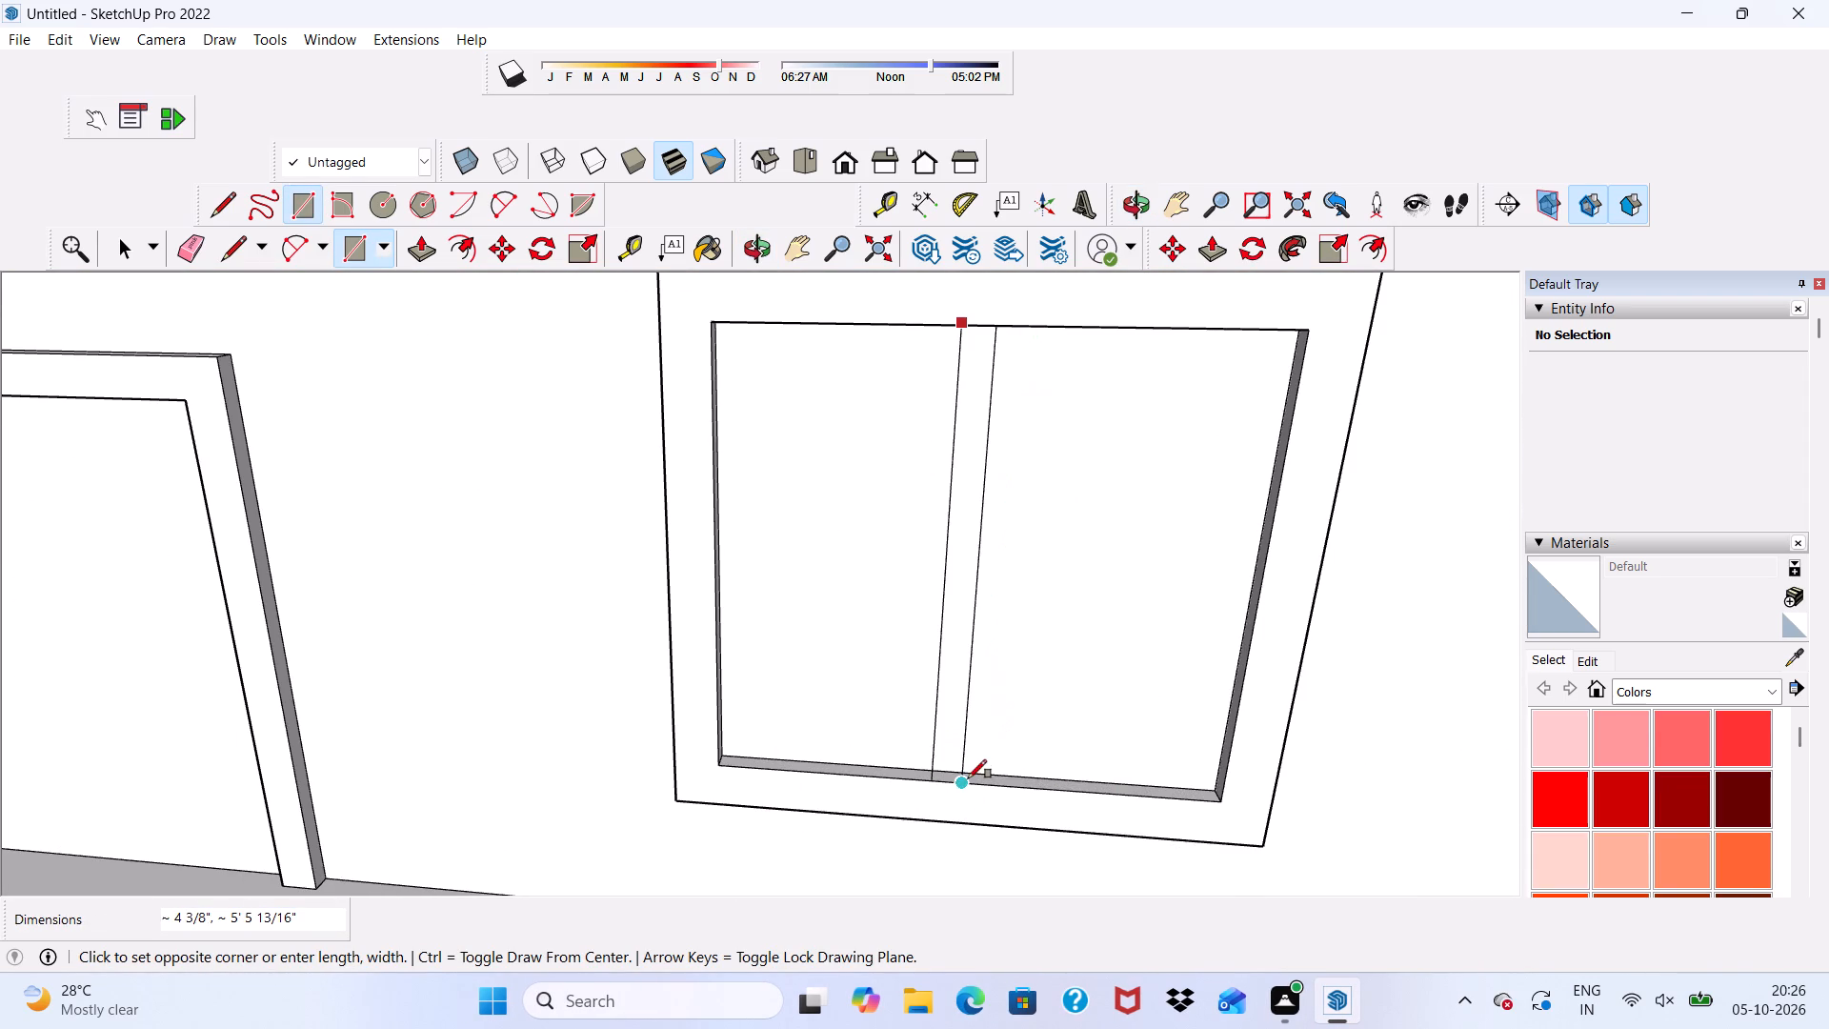
left_click(965, 771)
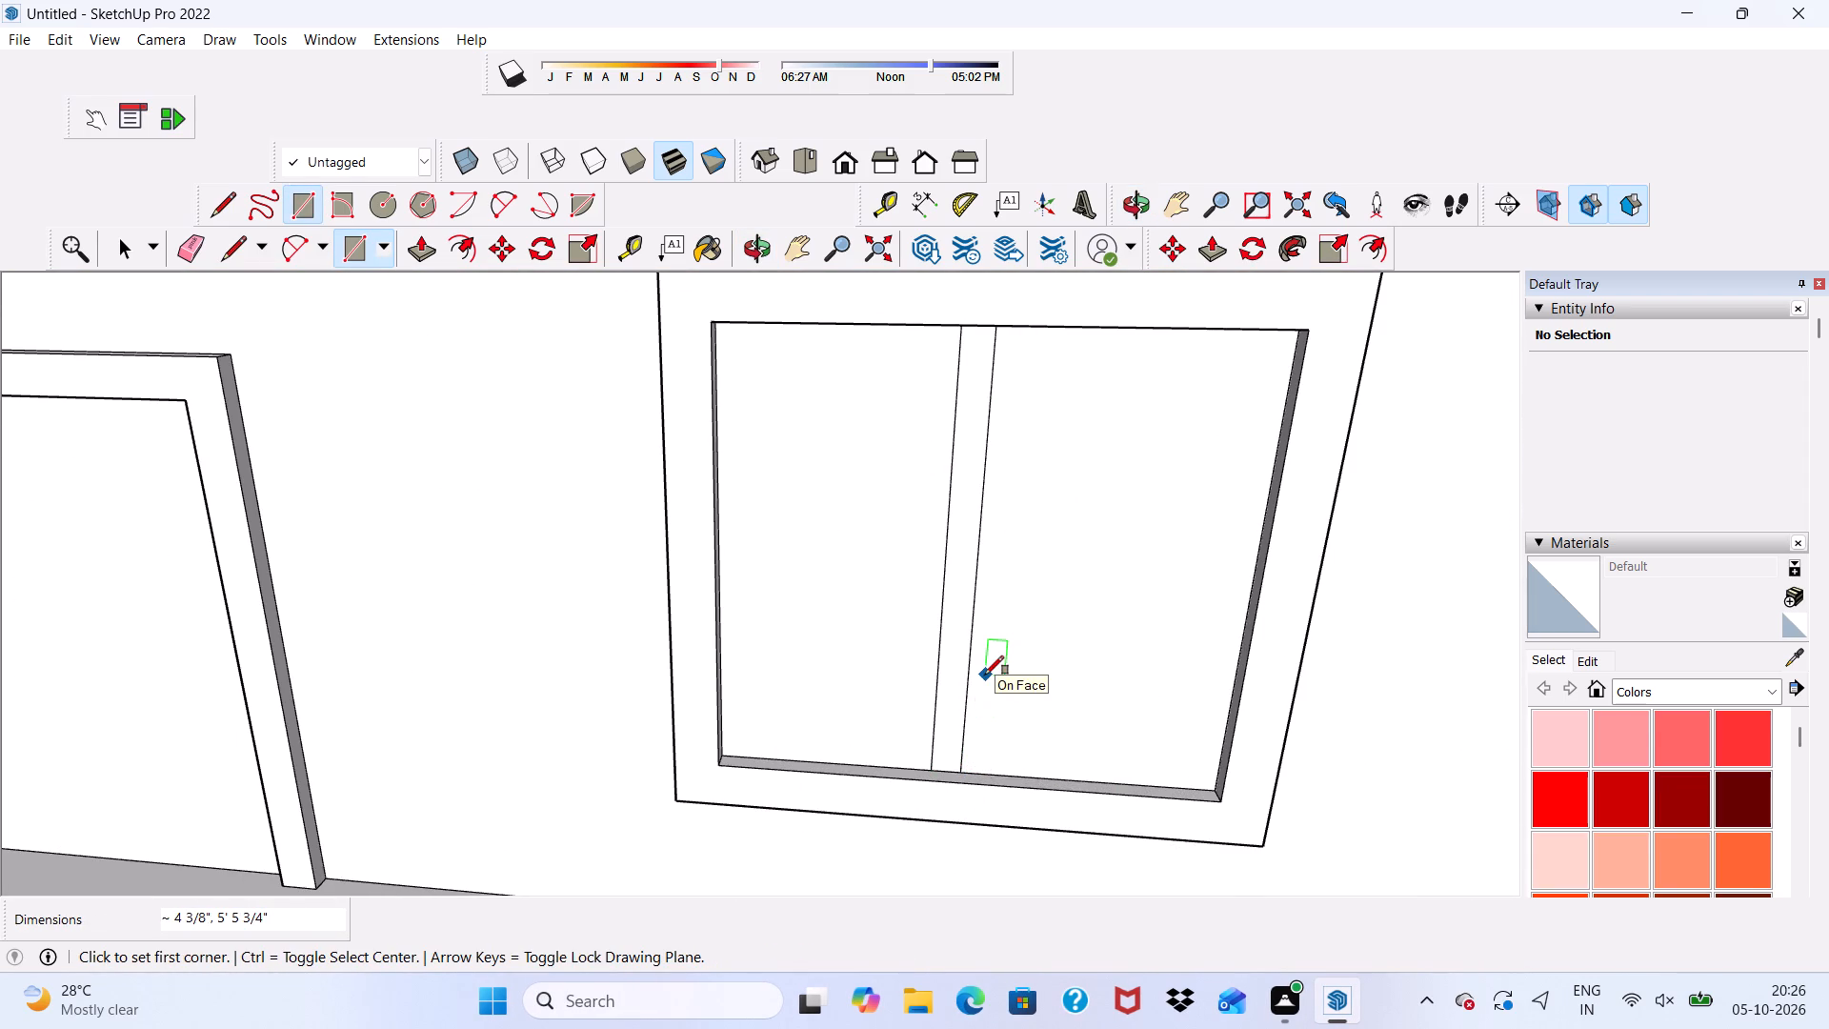
key("space")
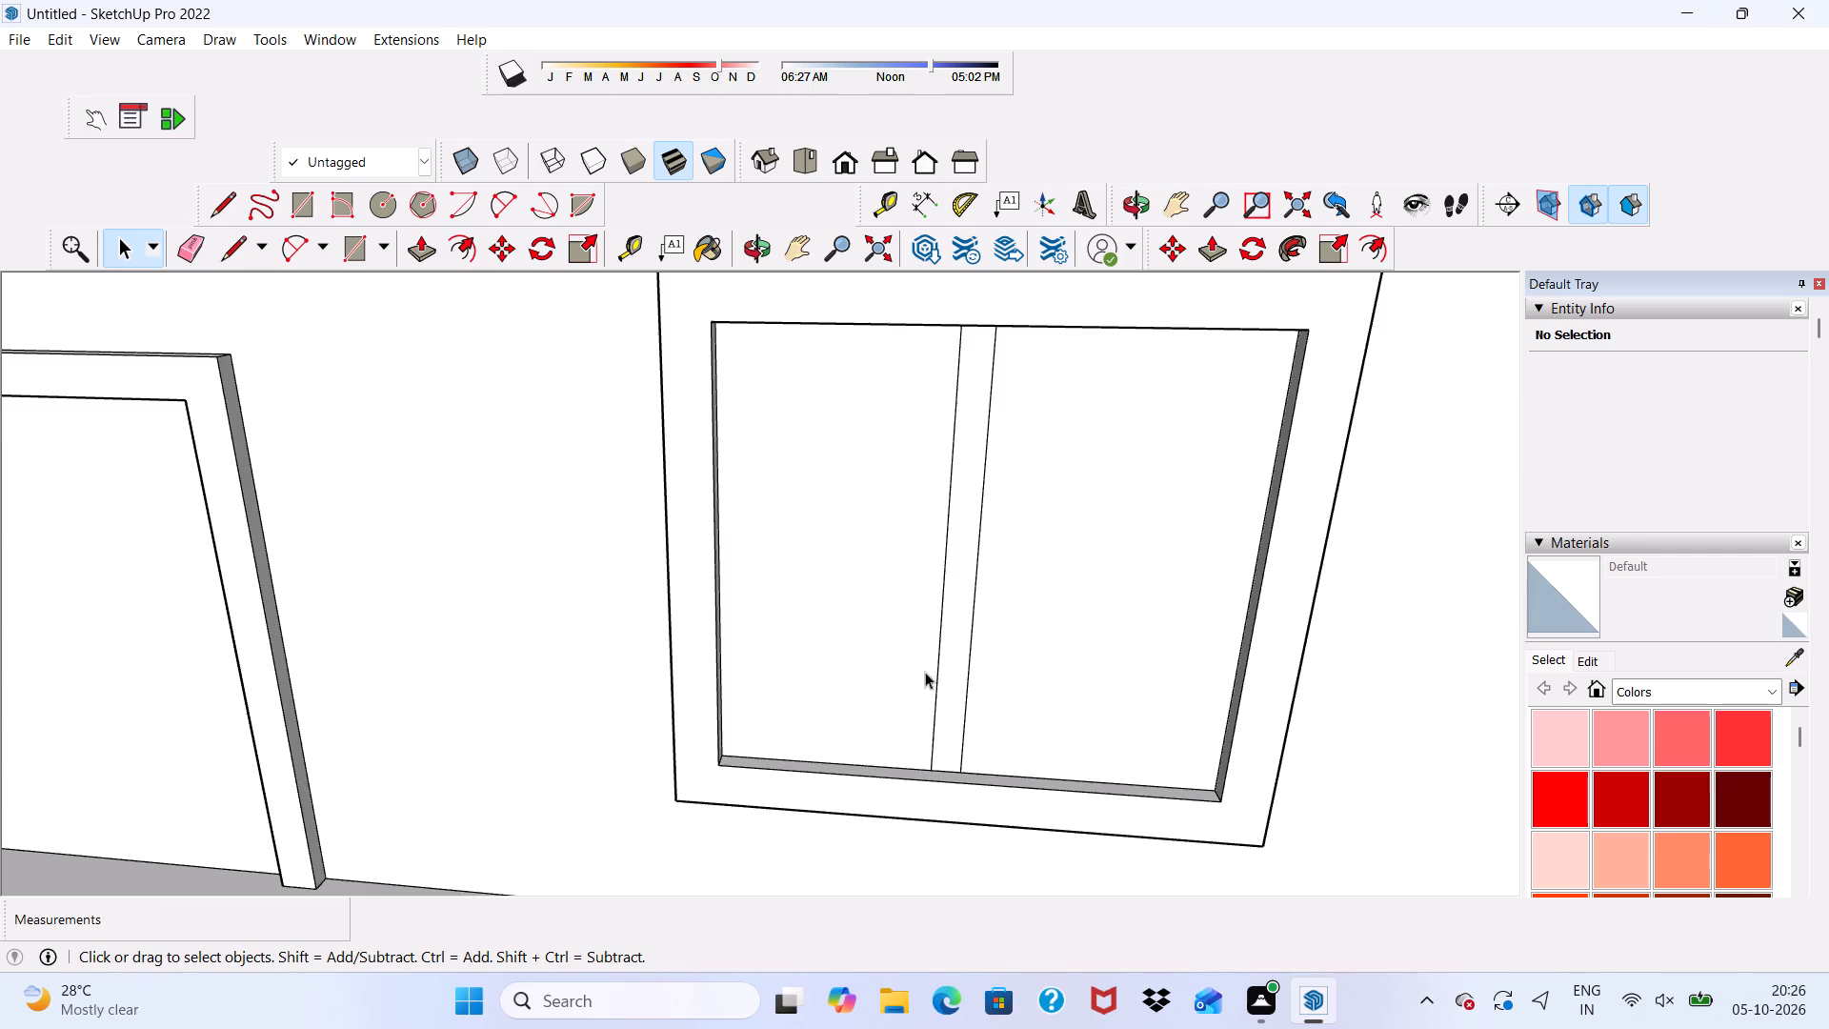
Push/Pull the vertical mullion face outward until it is level with the window frame's front face.
scroll(930, 672, "down", 3)
middle_click_drag(930, 672, 1023, 616)
scroll(1023, 616, "up", 3)
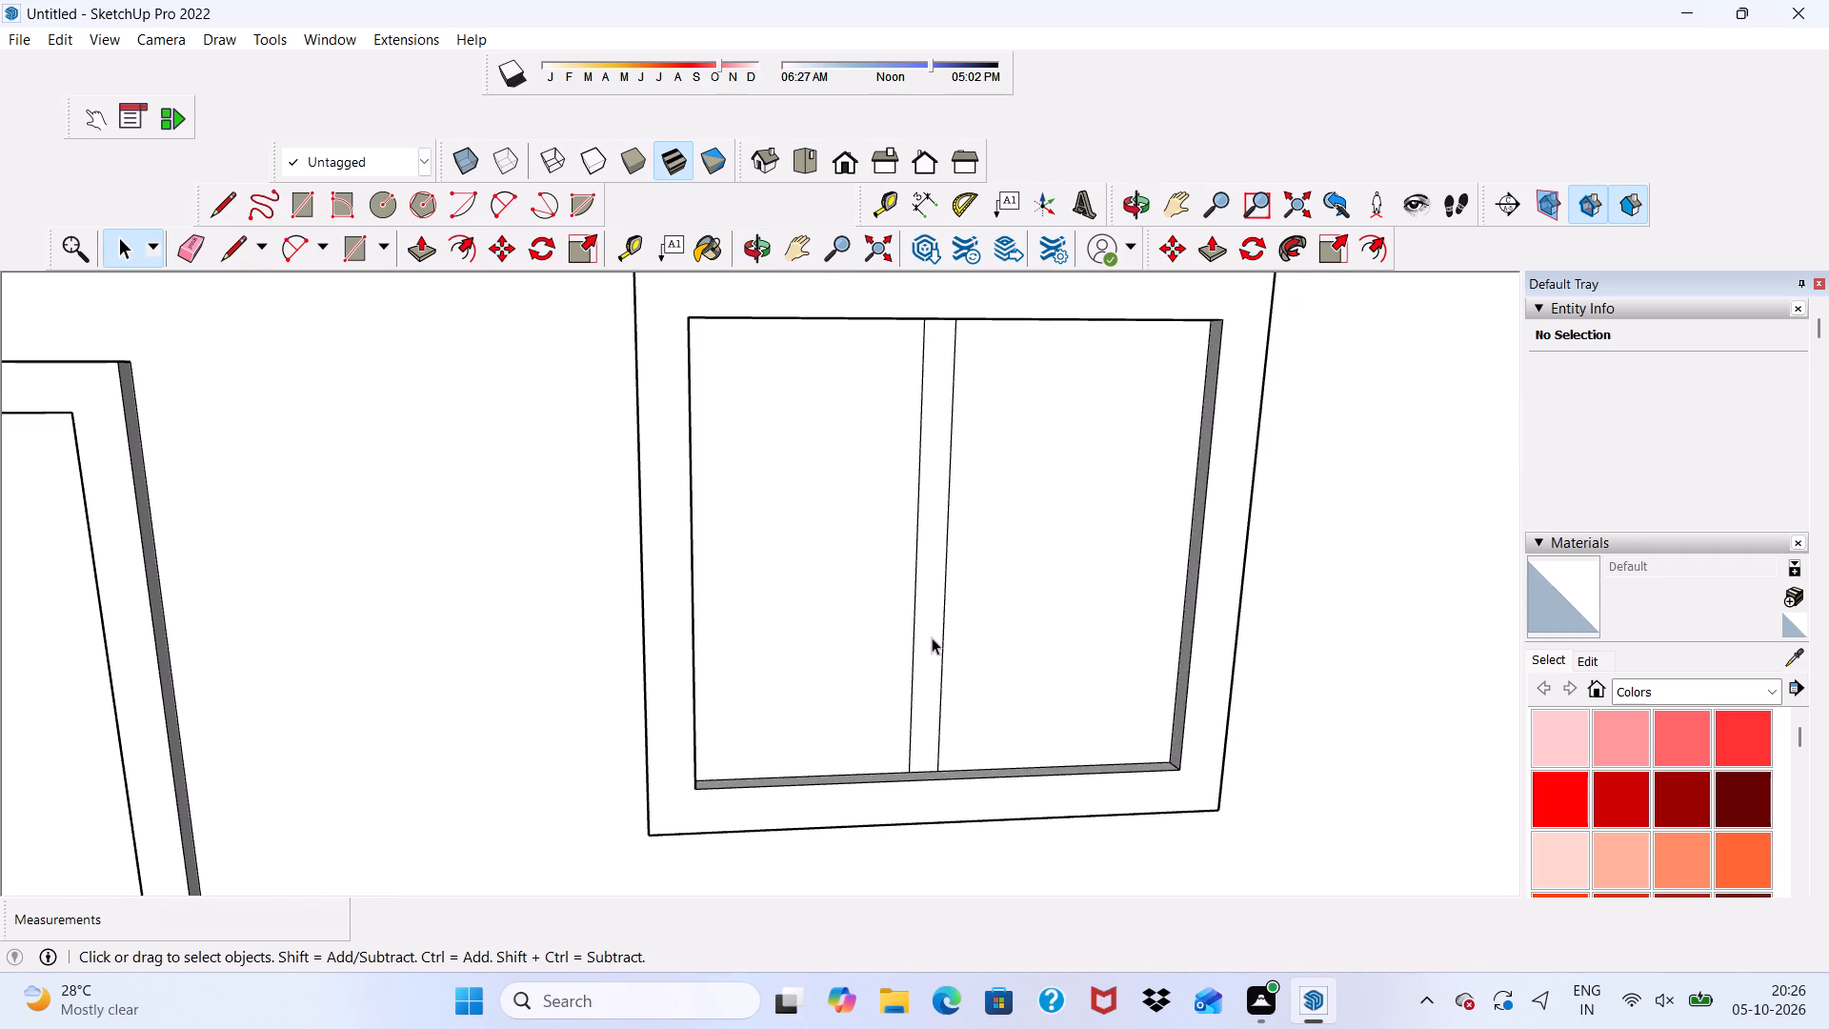
left_click(932, 637)
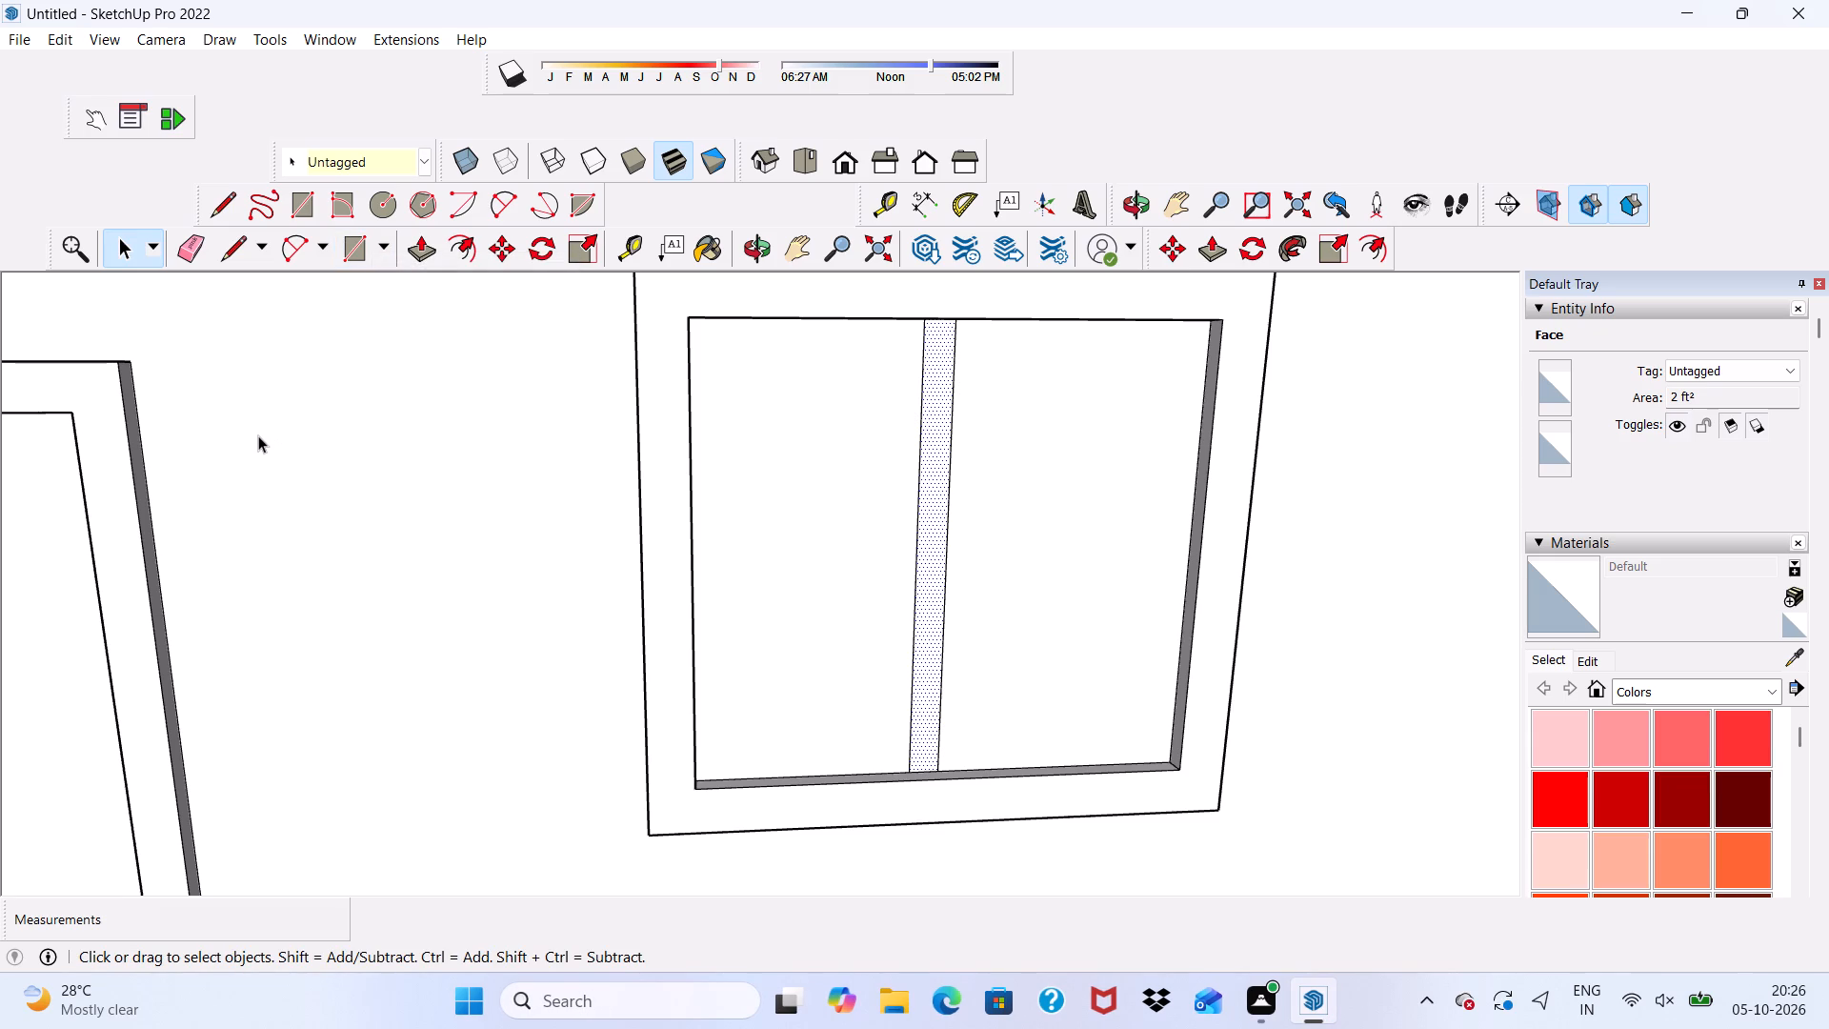
left_click(432, 246)
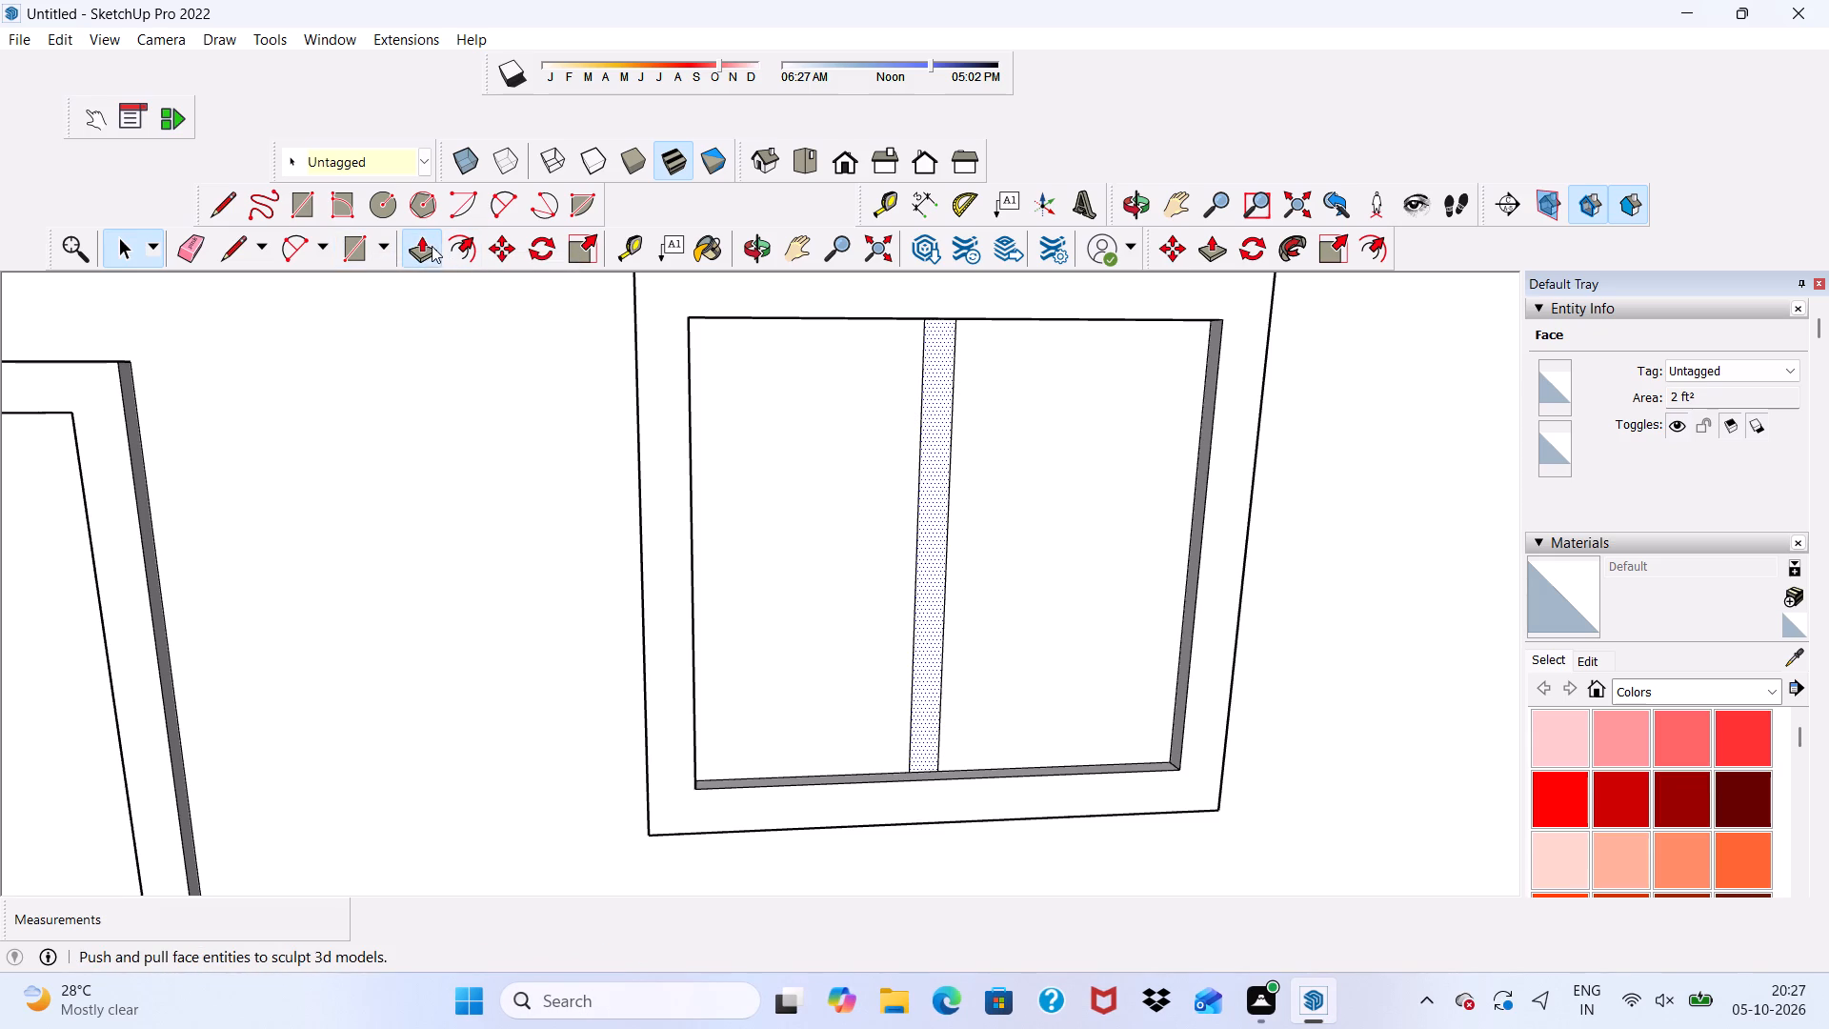
scroll(1785, 513, "down", 6)
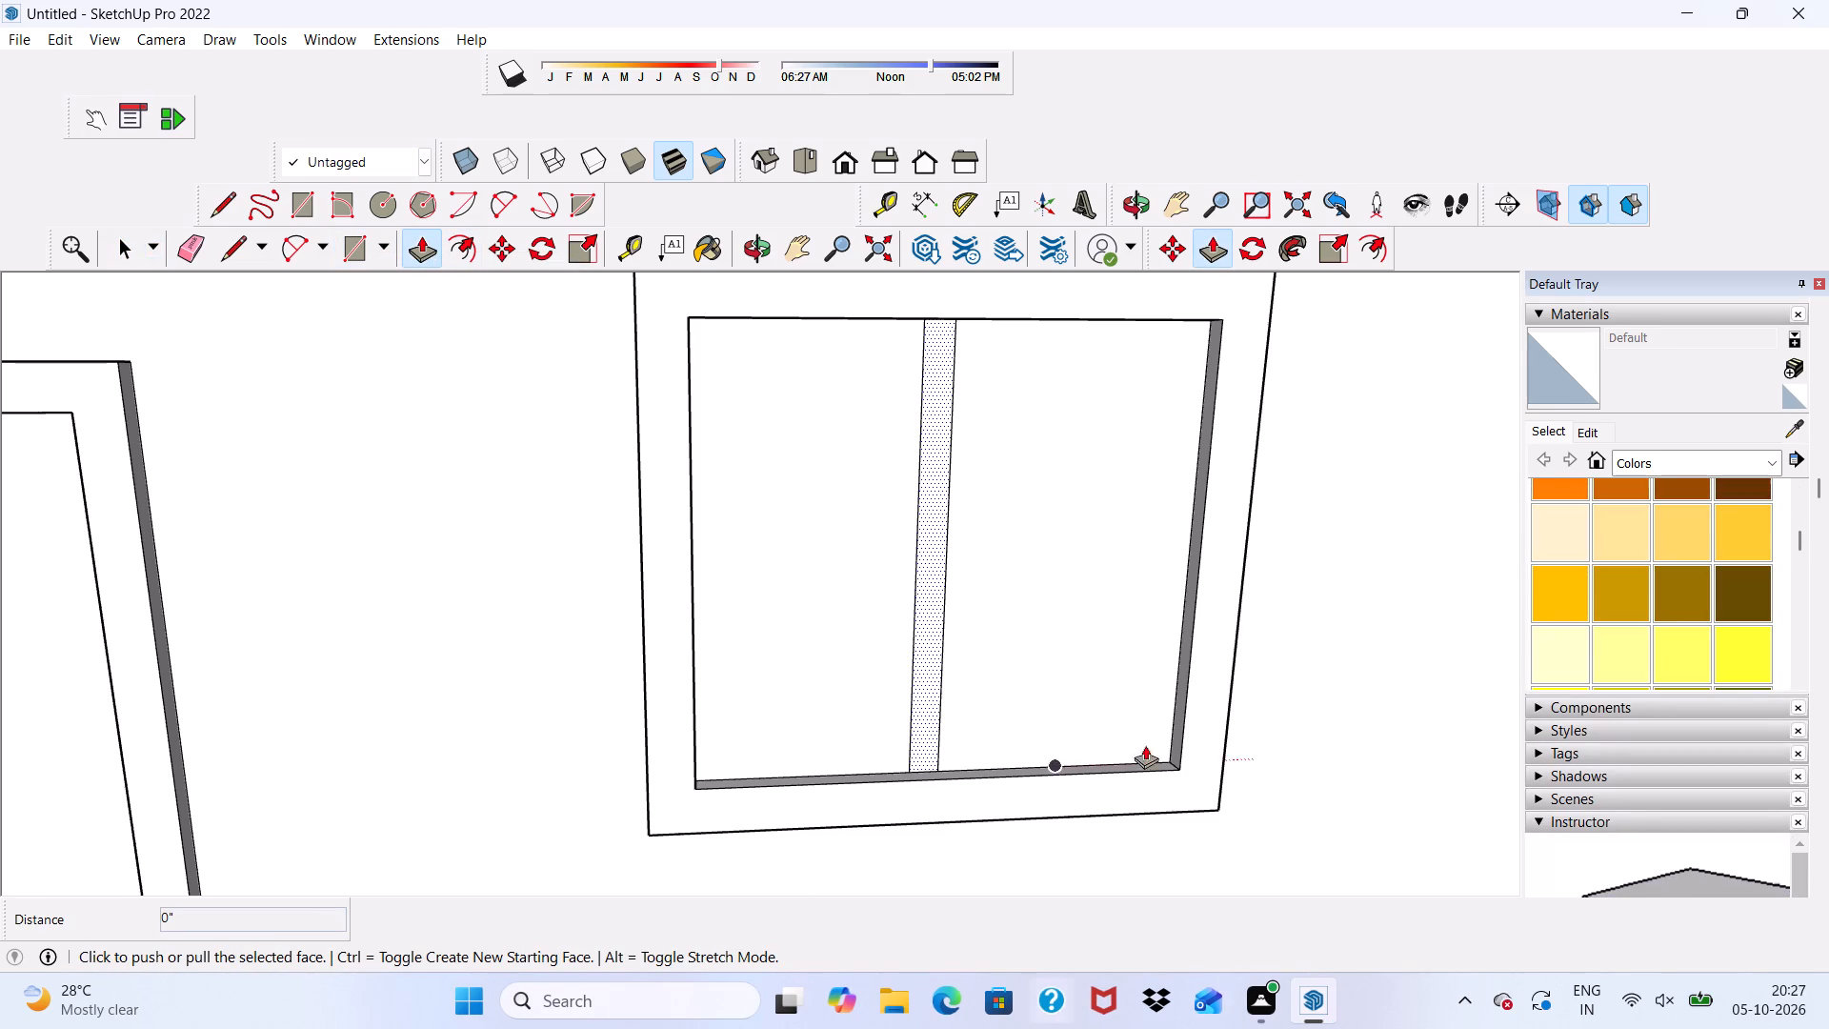
left_click(935, 569)
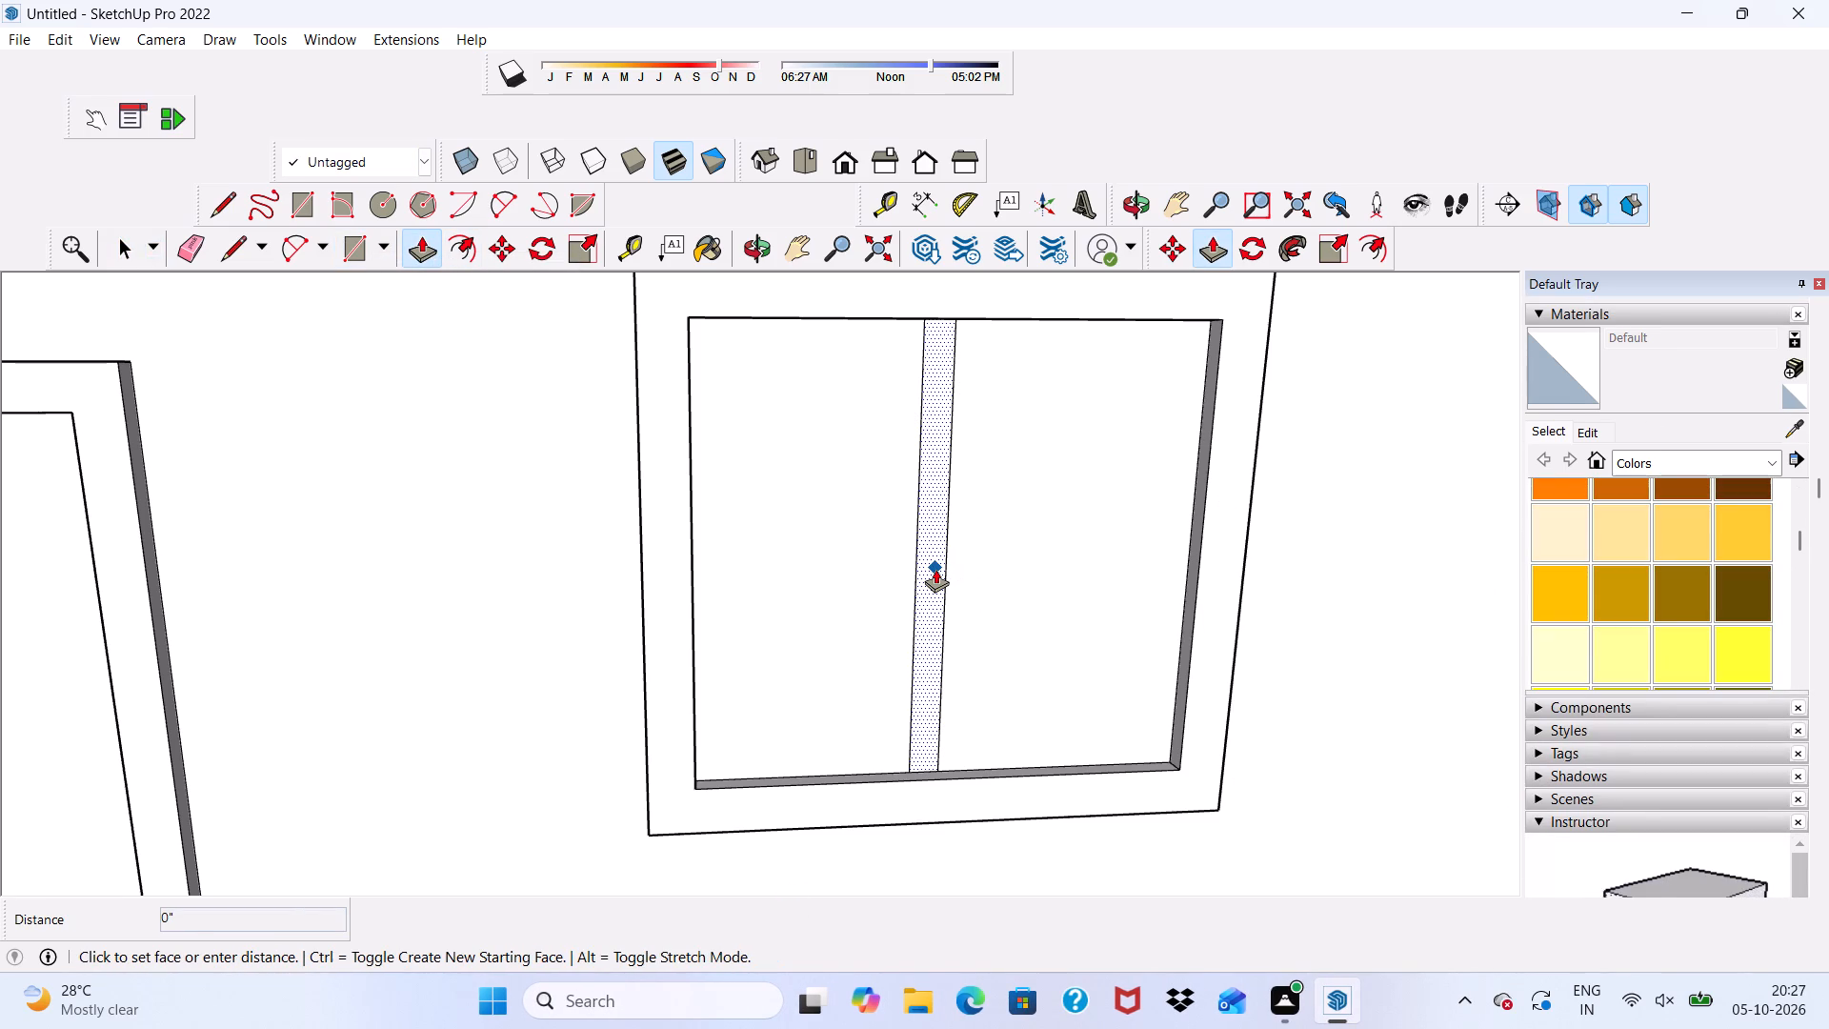
scroll(906, 516, "up", 3)
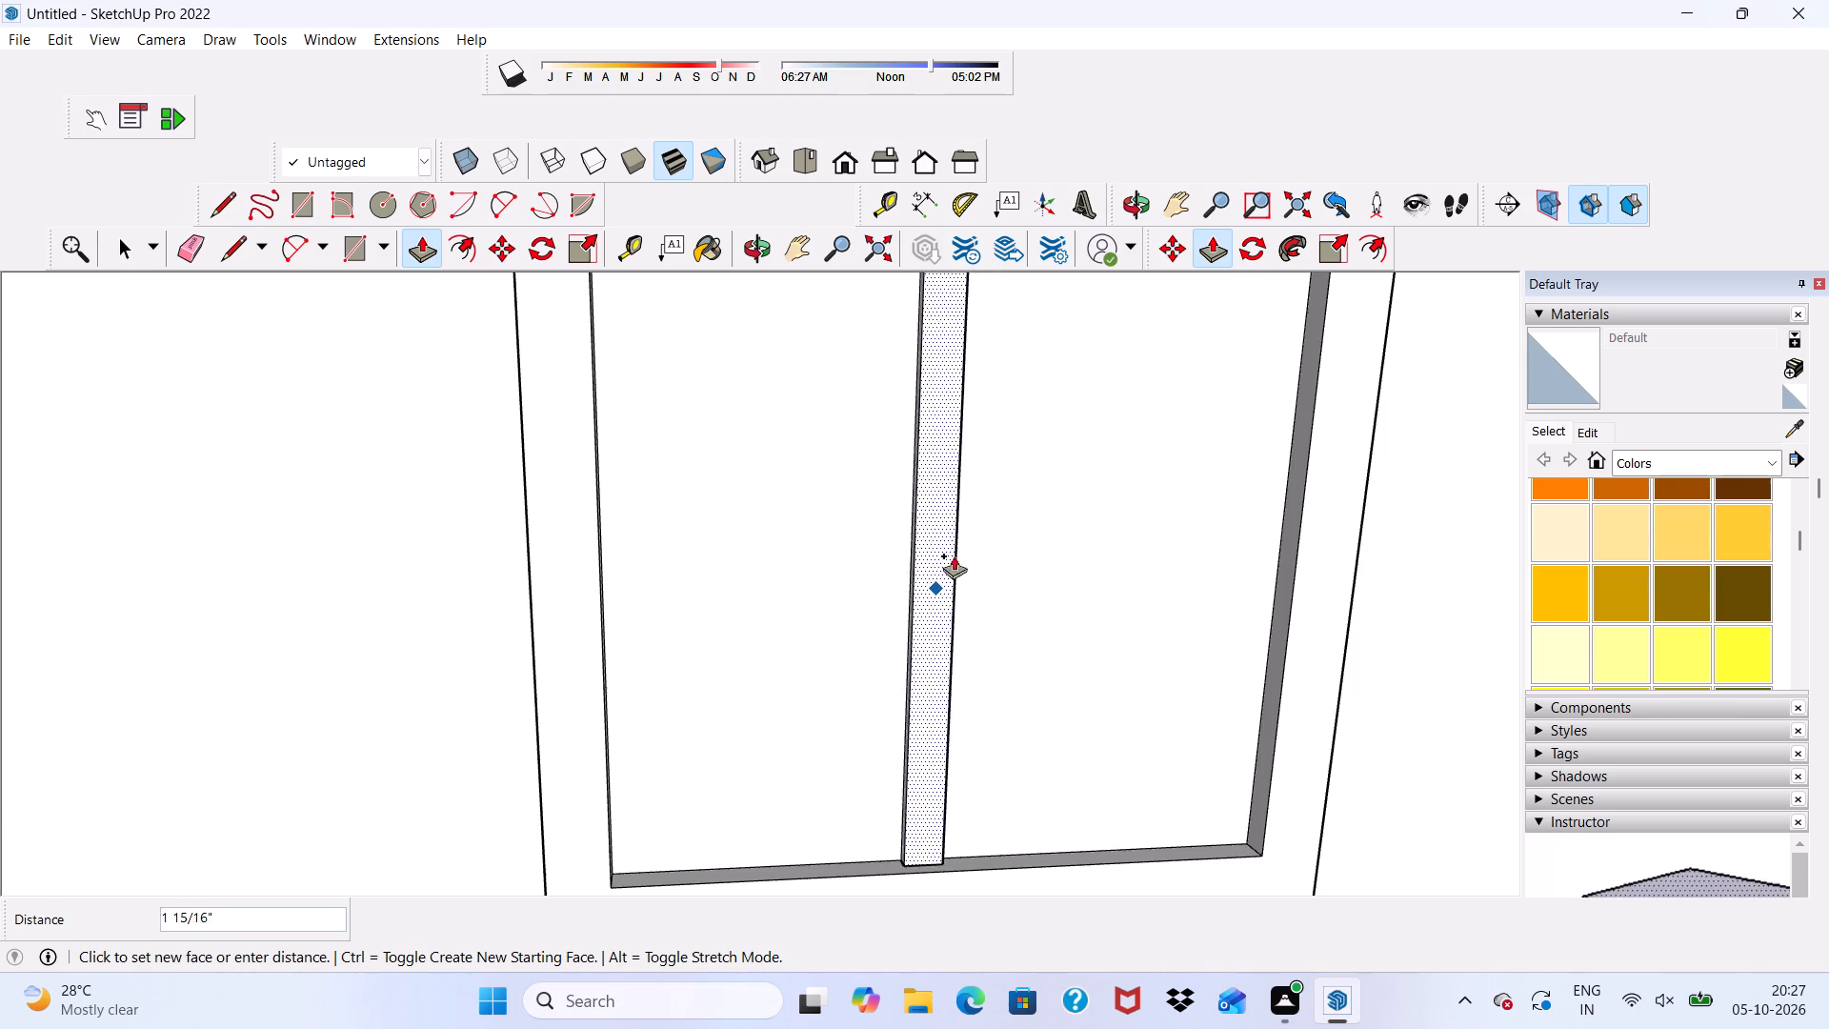
left_click(583, 590)
scroll(753, 585, "down", 3)
scroll(963, 623, "up", 1)
scroll(1015, 622, "down", 5)
scroll(1262, 532, "up", 1)
middle_click_drag(1262, 531, 1241, 620)
scroll(1225, 676, "up", 1)
key("space")
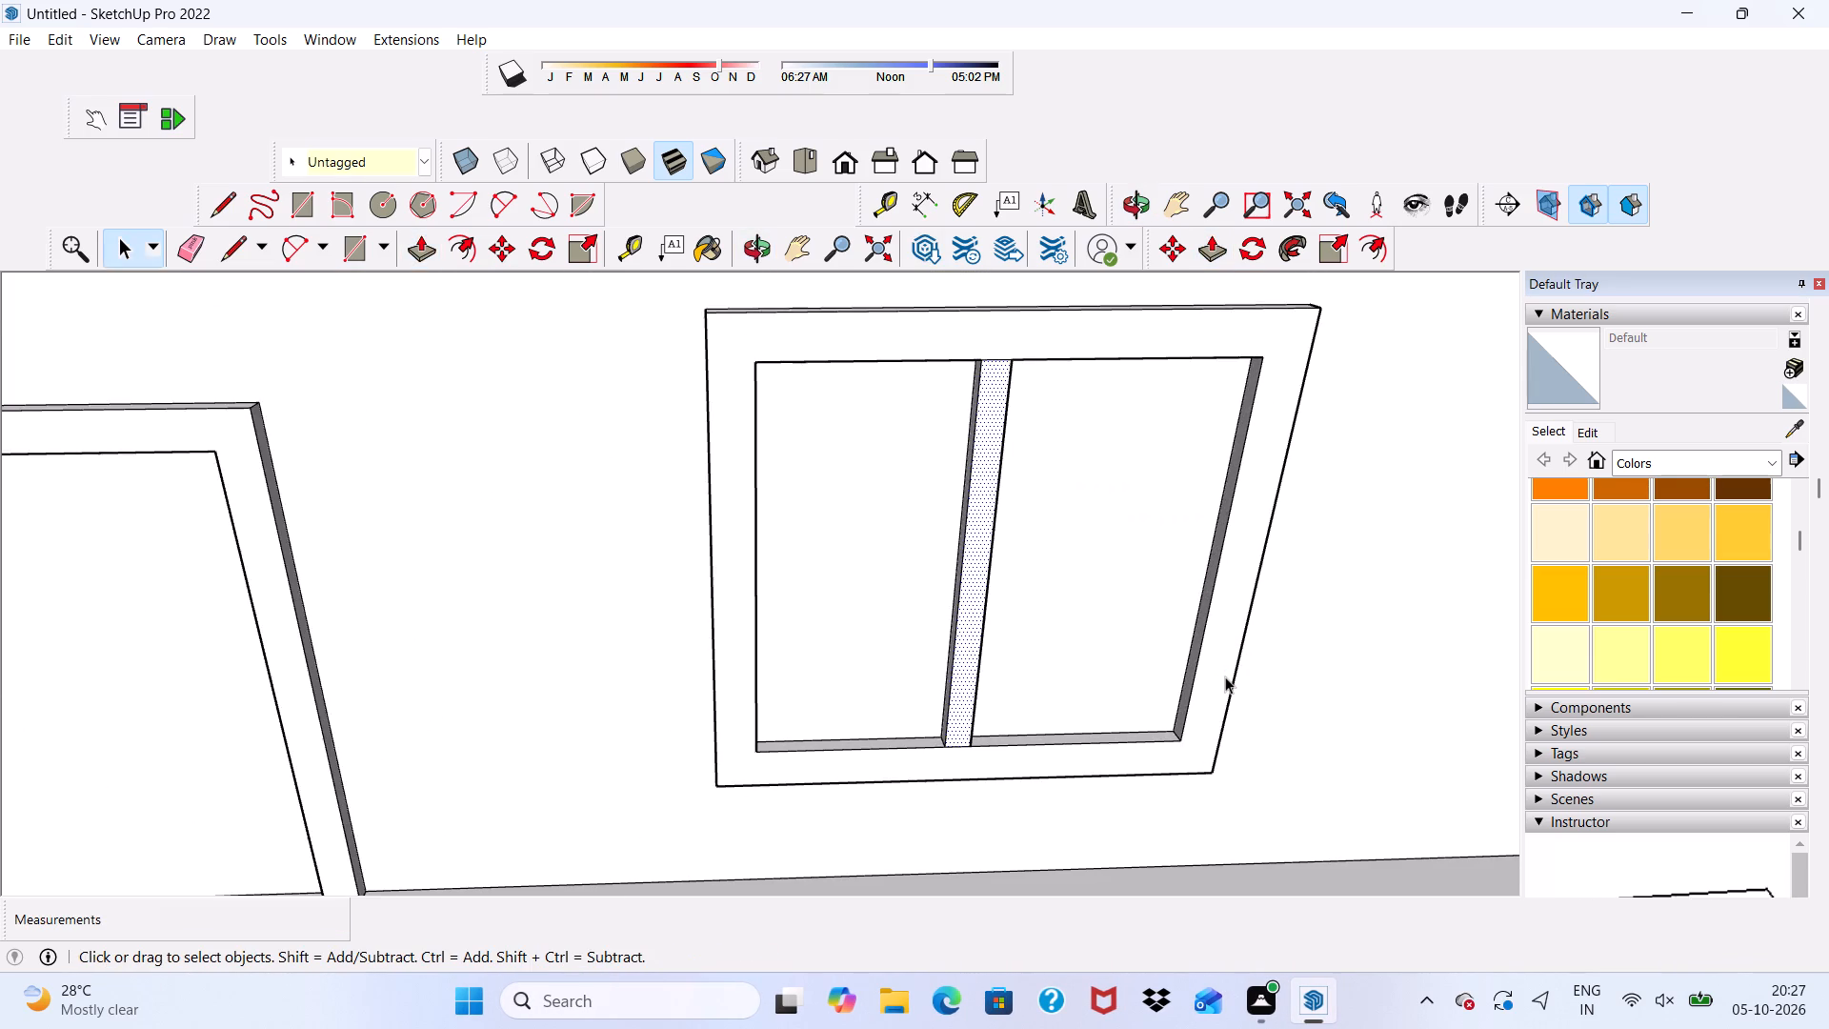
Push/Pull the left window pane about 7 1/4" back through the dividing wall to cut an opening.
scroll(1225, 676, "down", 7)
middle_click_drag(1043, 625, 864, 369)
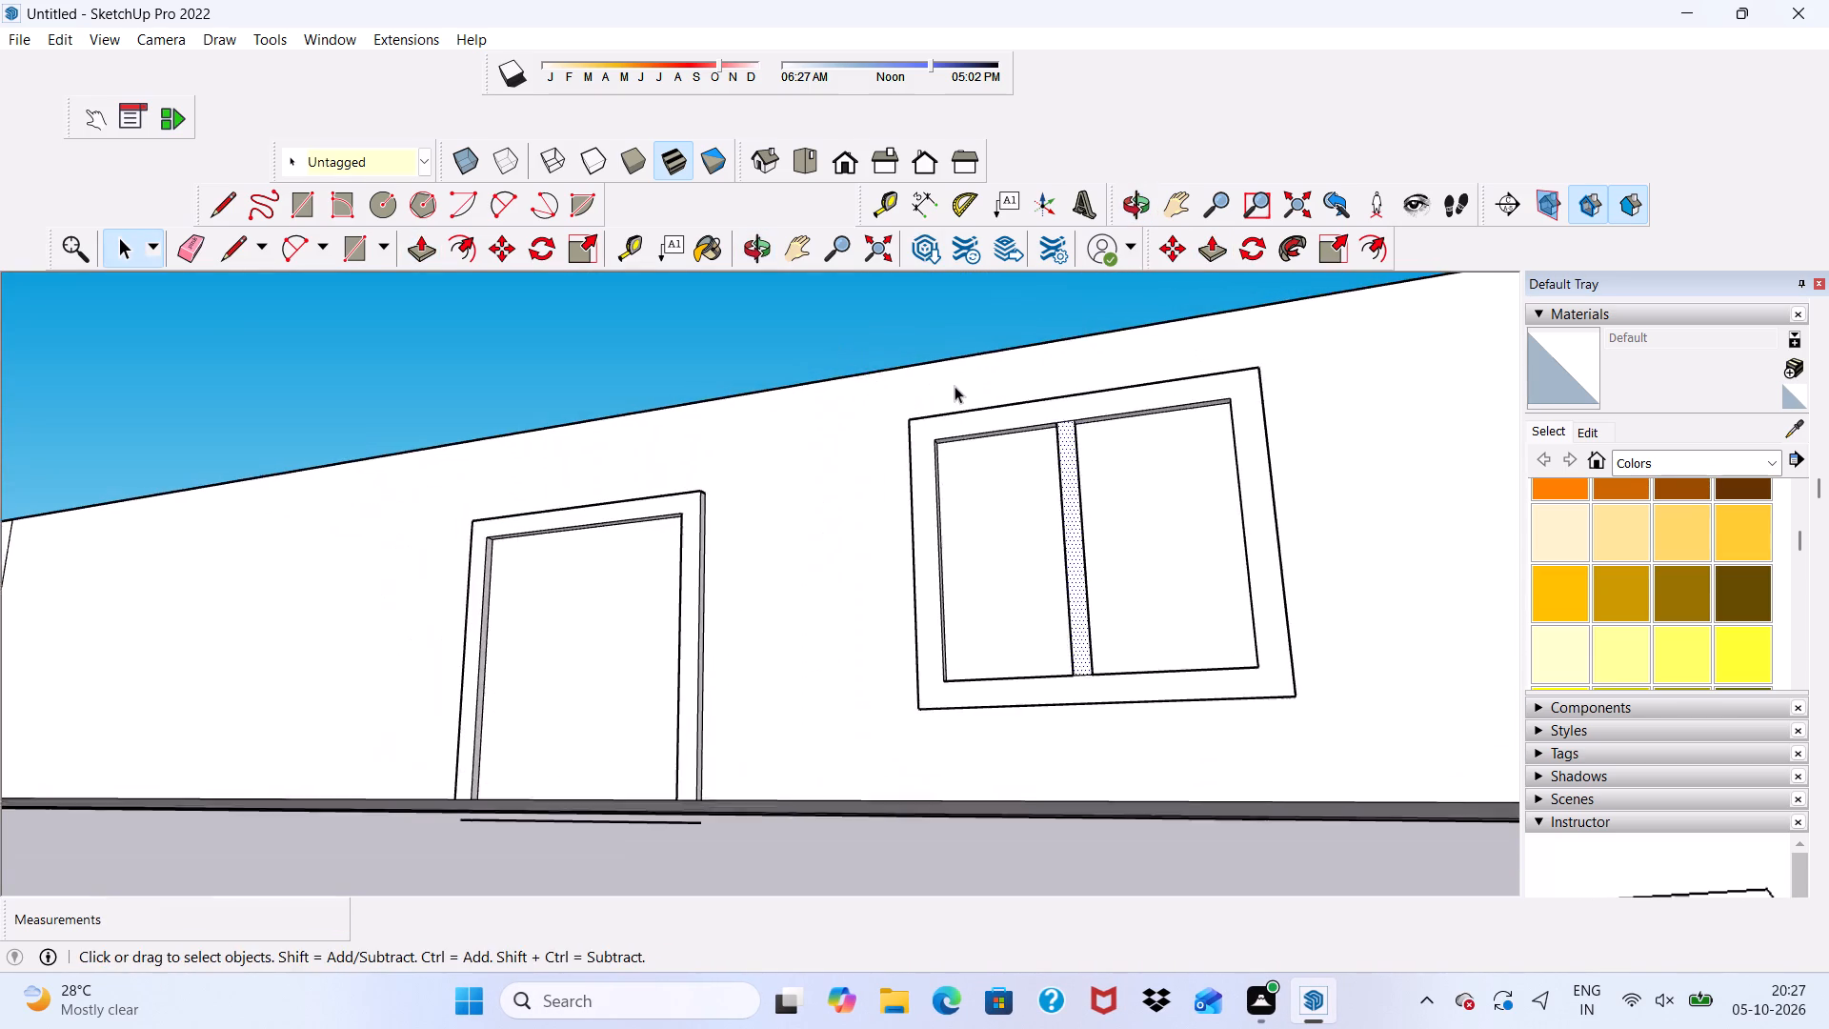
scroll(955, 386, "up", 3)
left_click(411, 248)
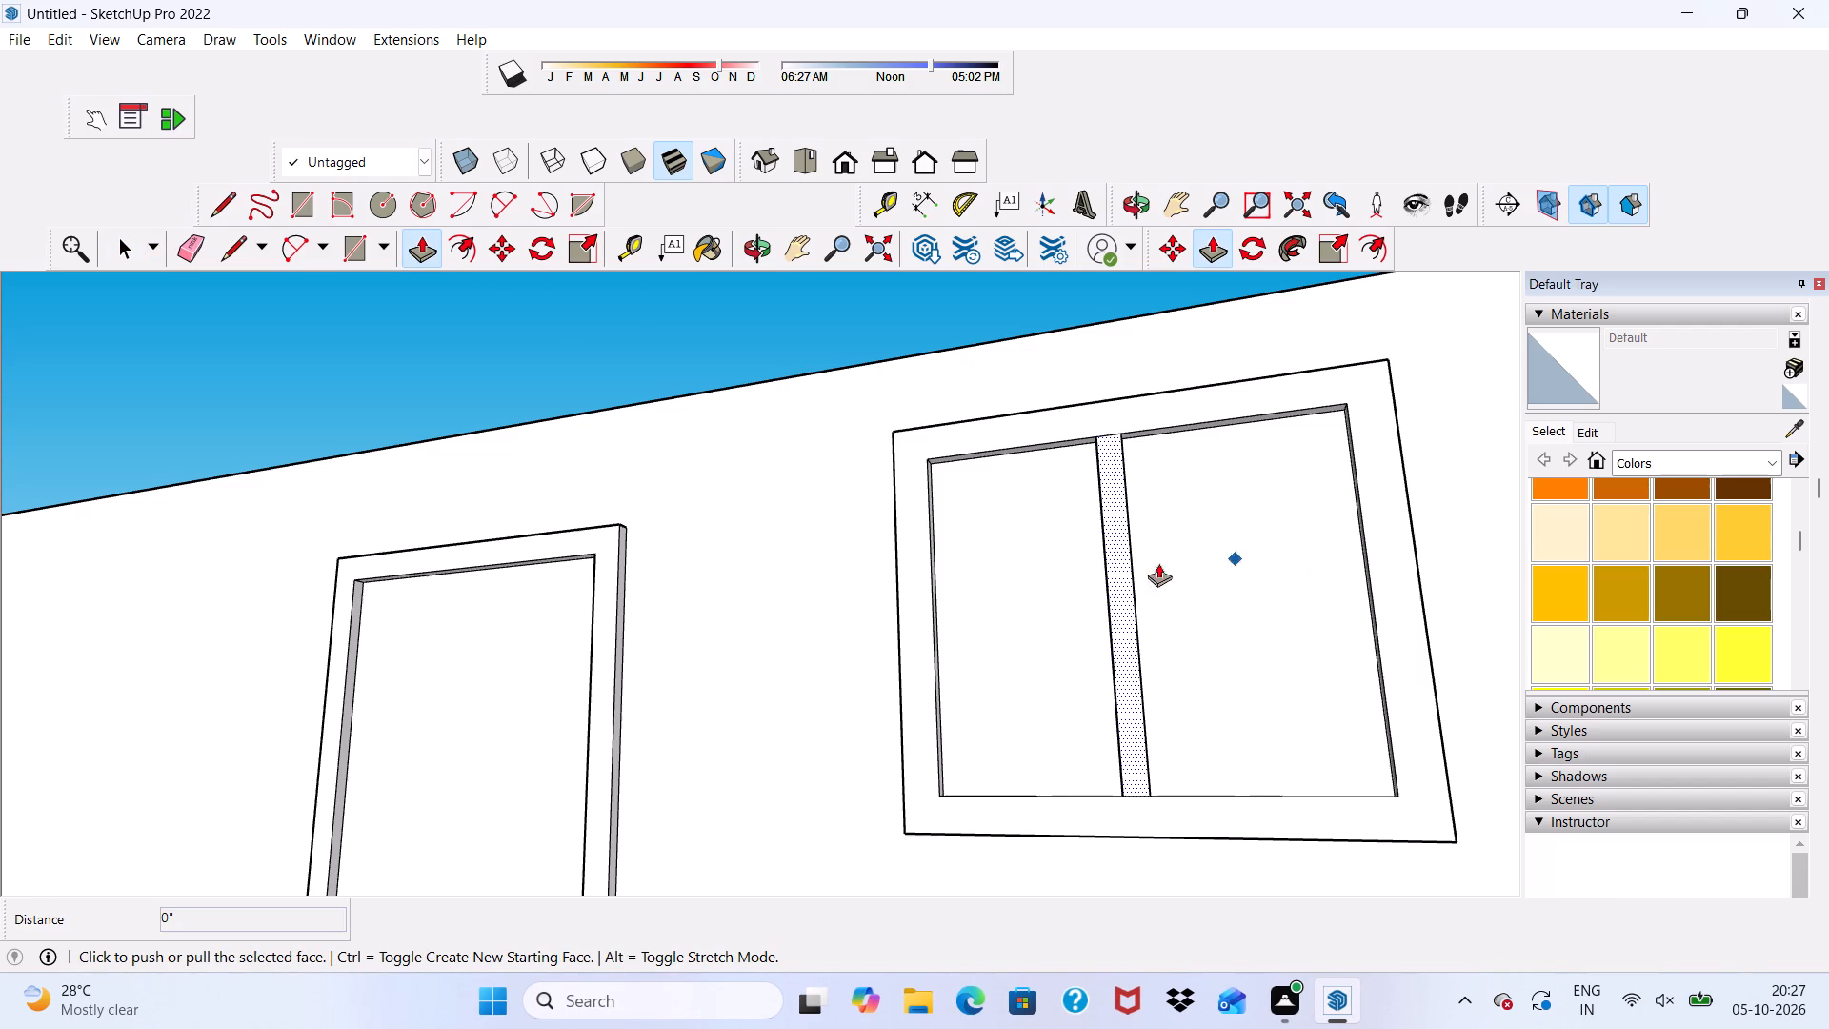
scroll(1073, 566, "up", 3)
key("space")
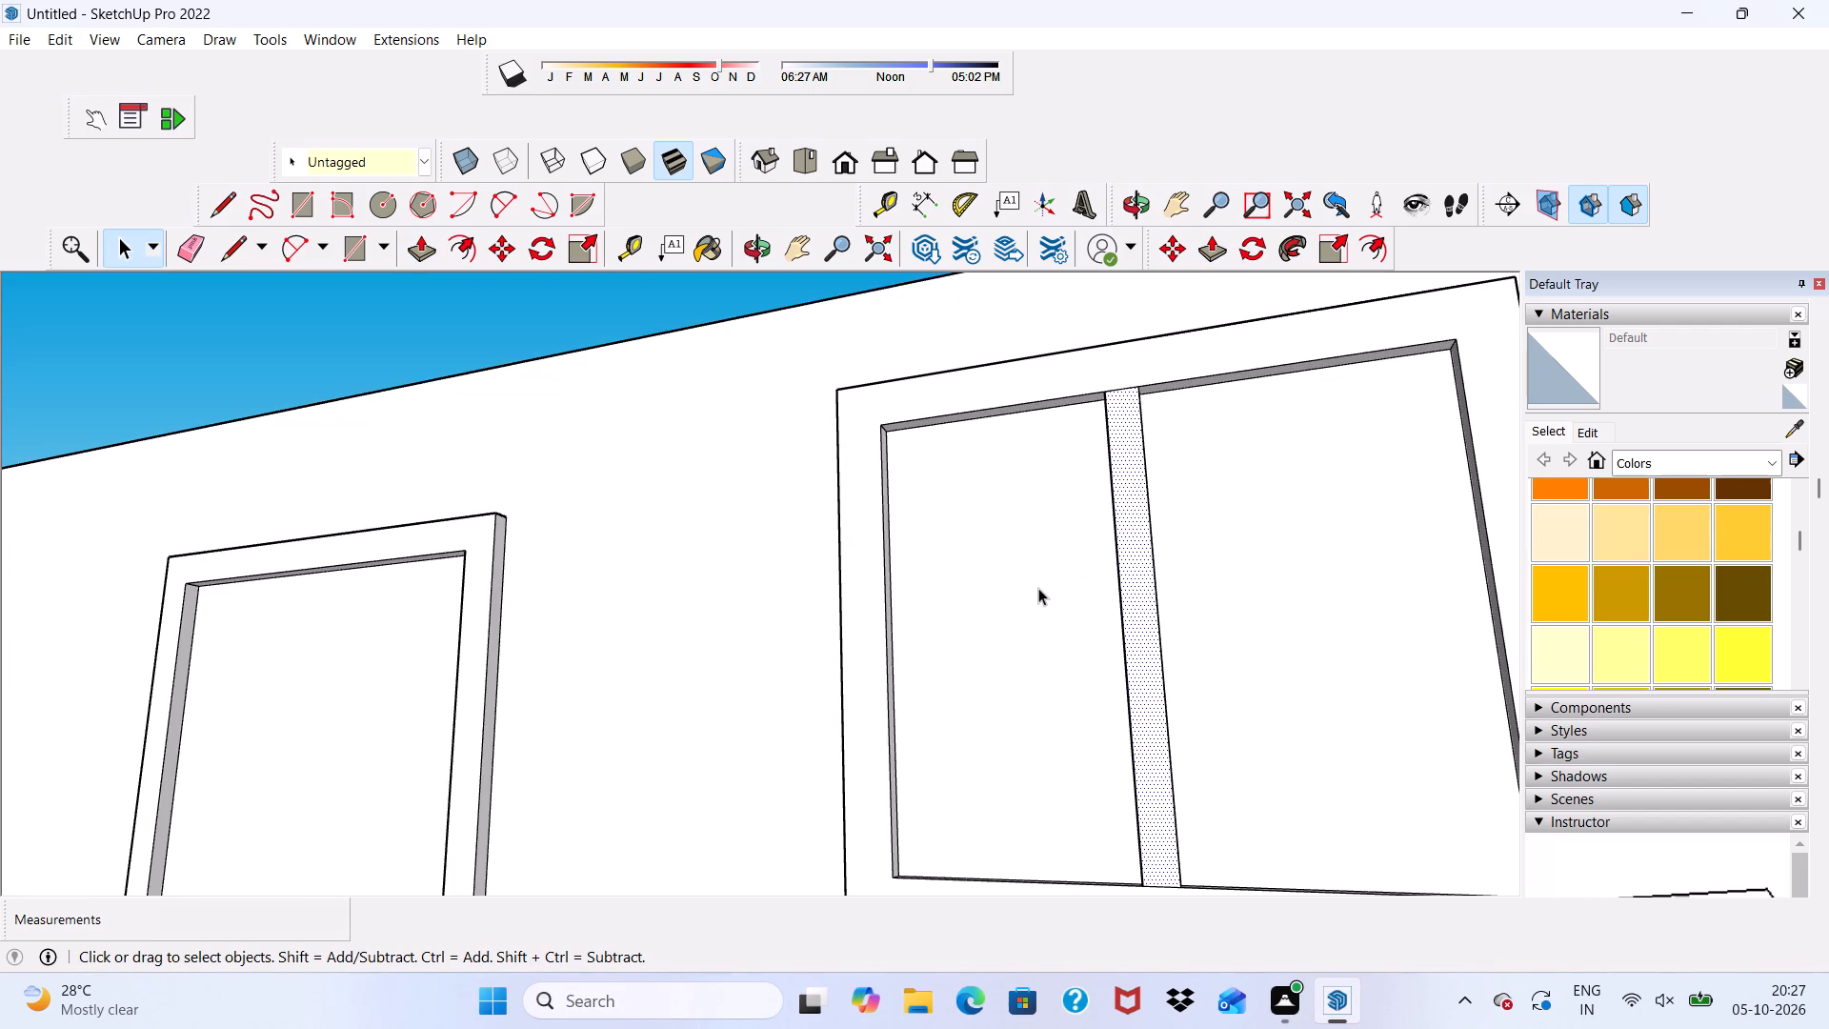
left_click(1038, 588)
scroll(1037, 591, "down", 1)
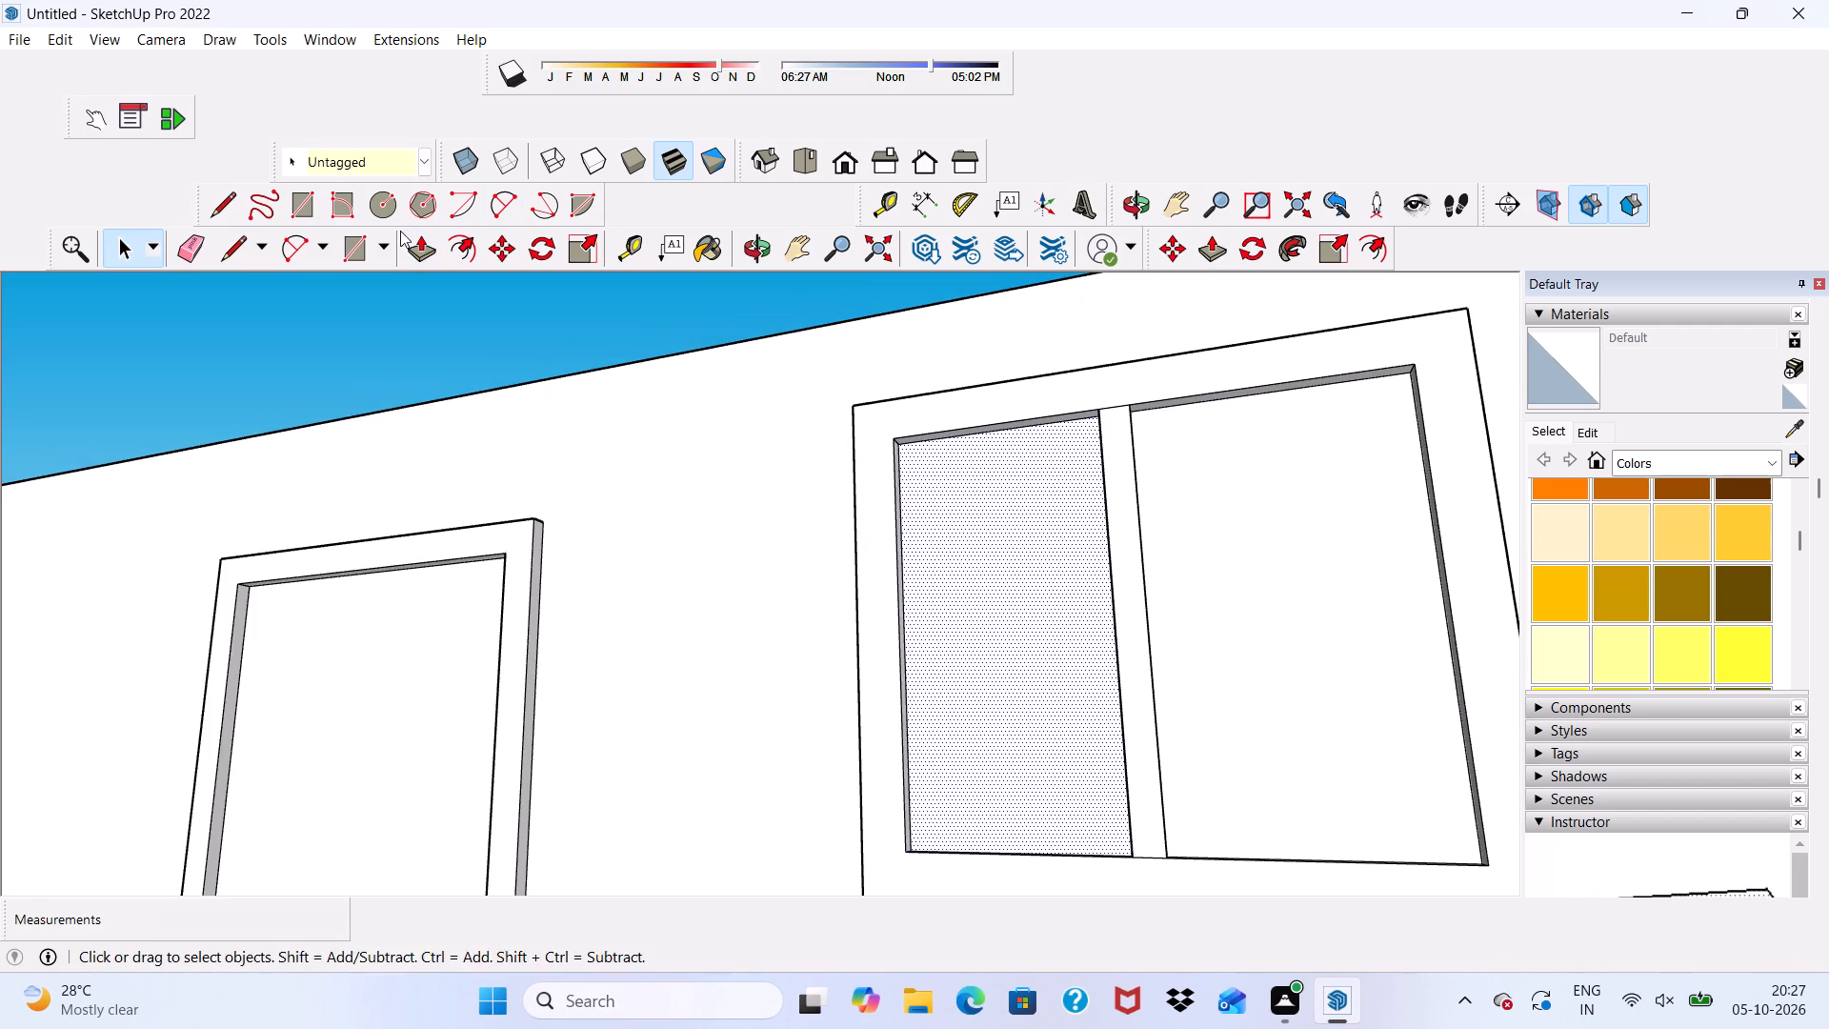
left_click(417, 234)
scroll(996, 456, "up", 1)
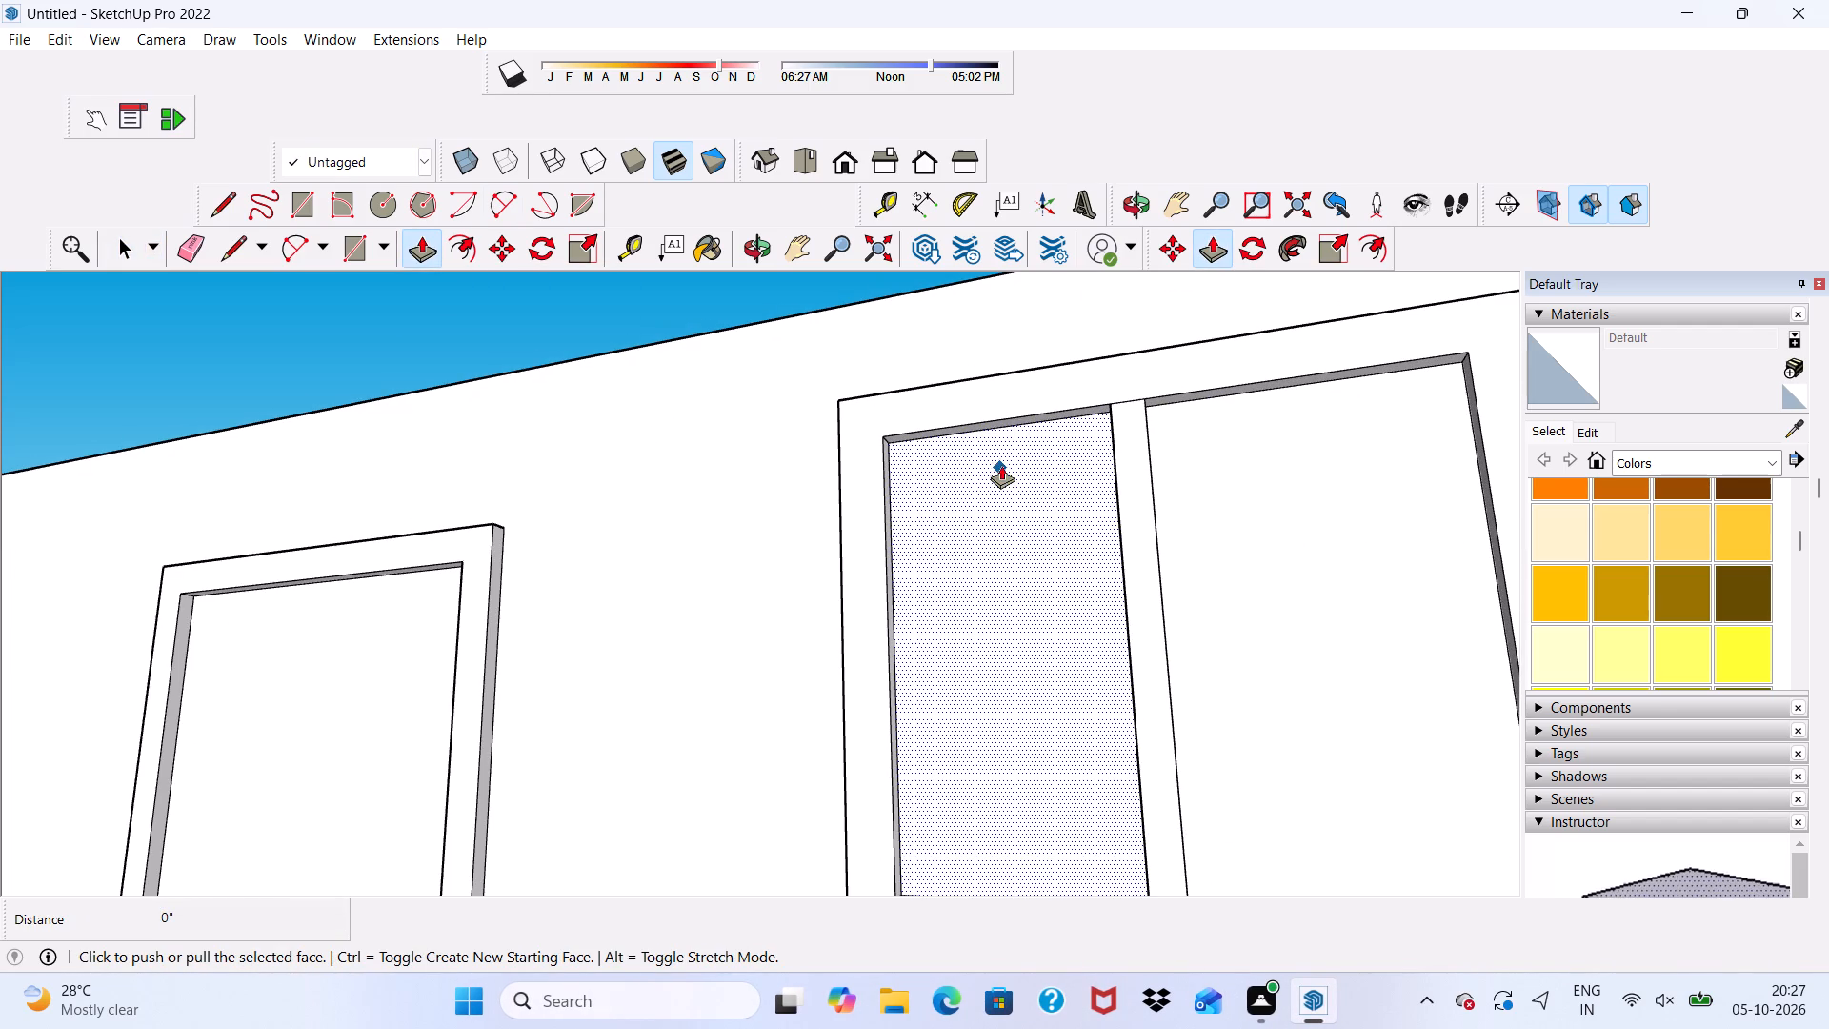
left_click_drag(975, 495, 993, 522)
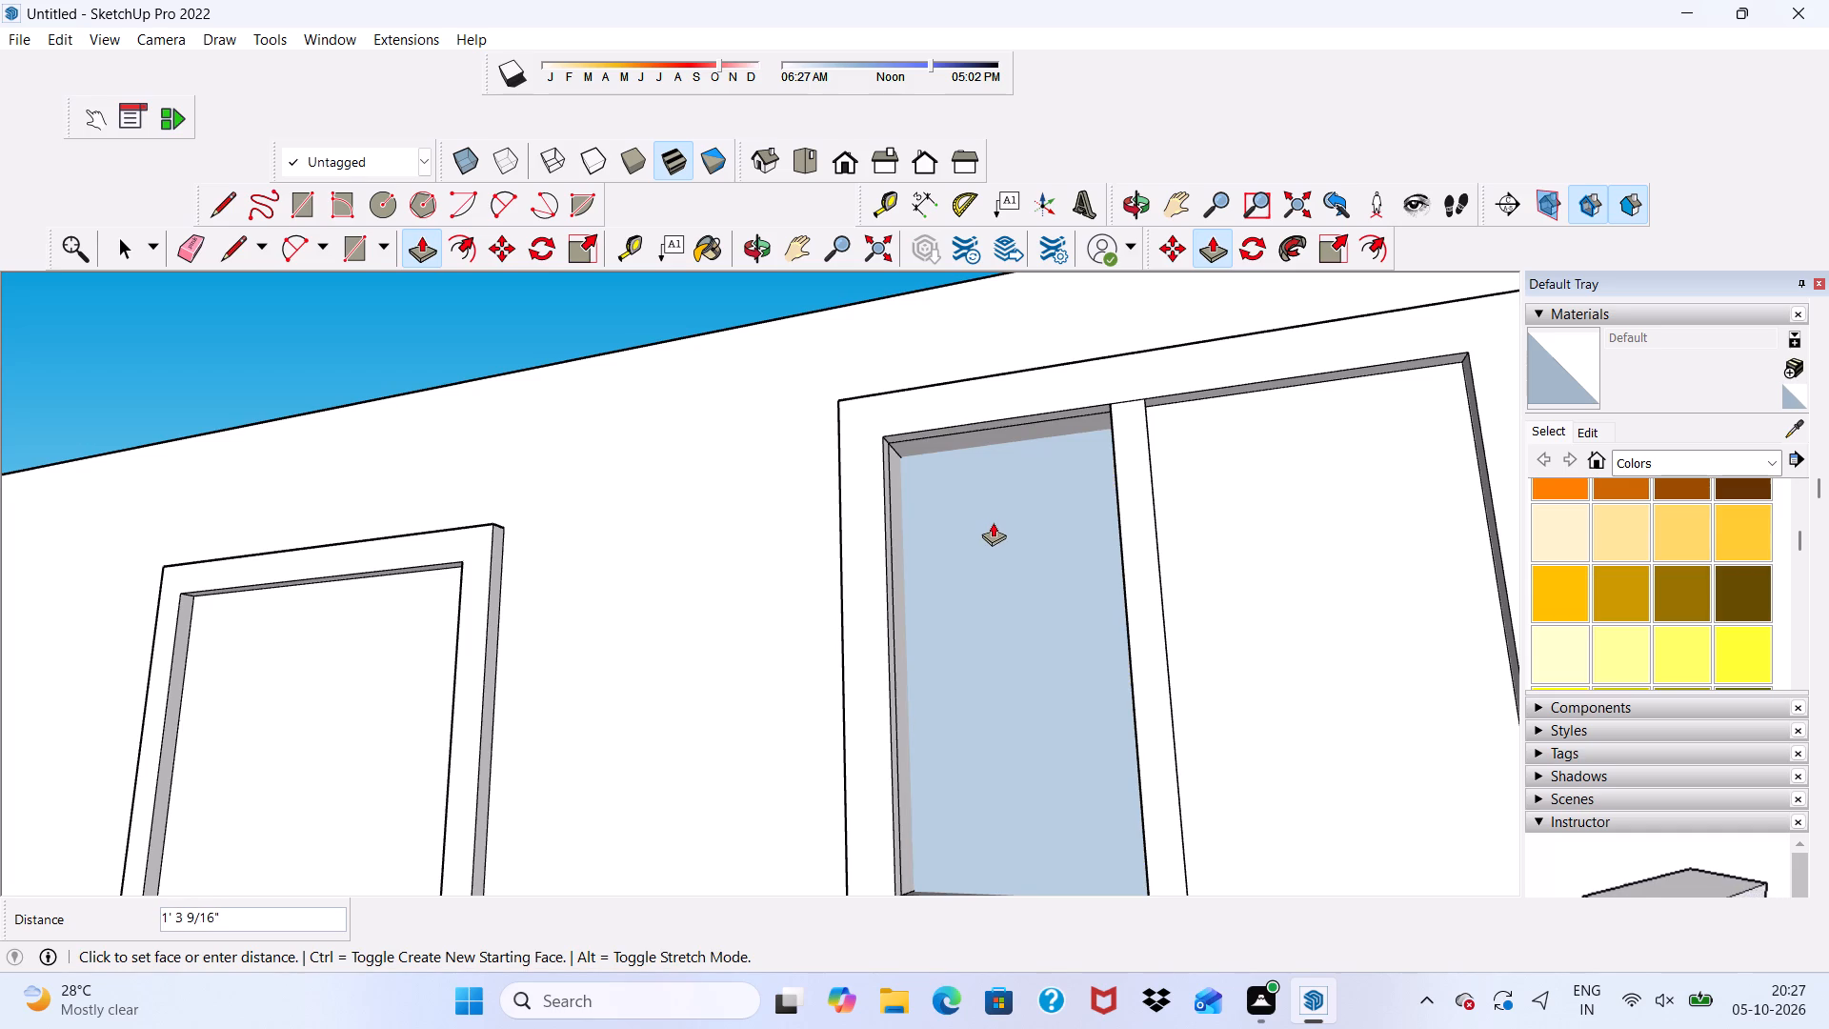
left_click_drag(993, 522, 966, 620)
scroll(995, 516, "down", 2)
middle_click_drag(981, 573, 966, 620)
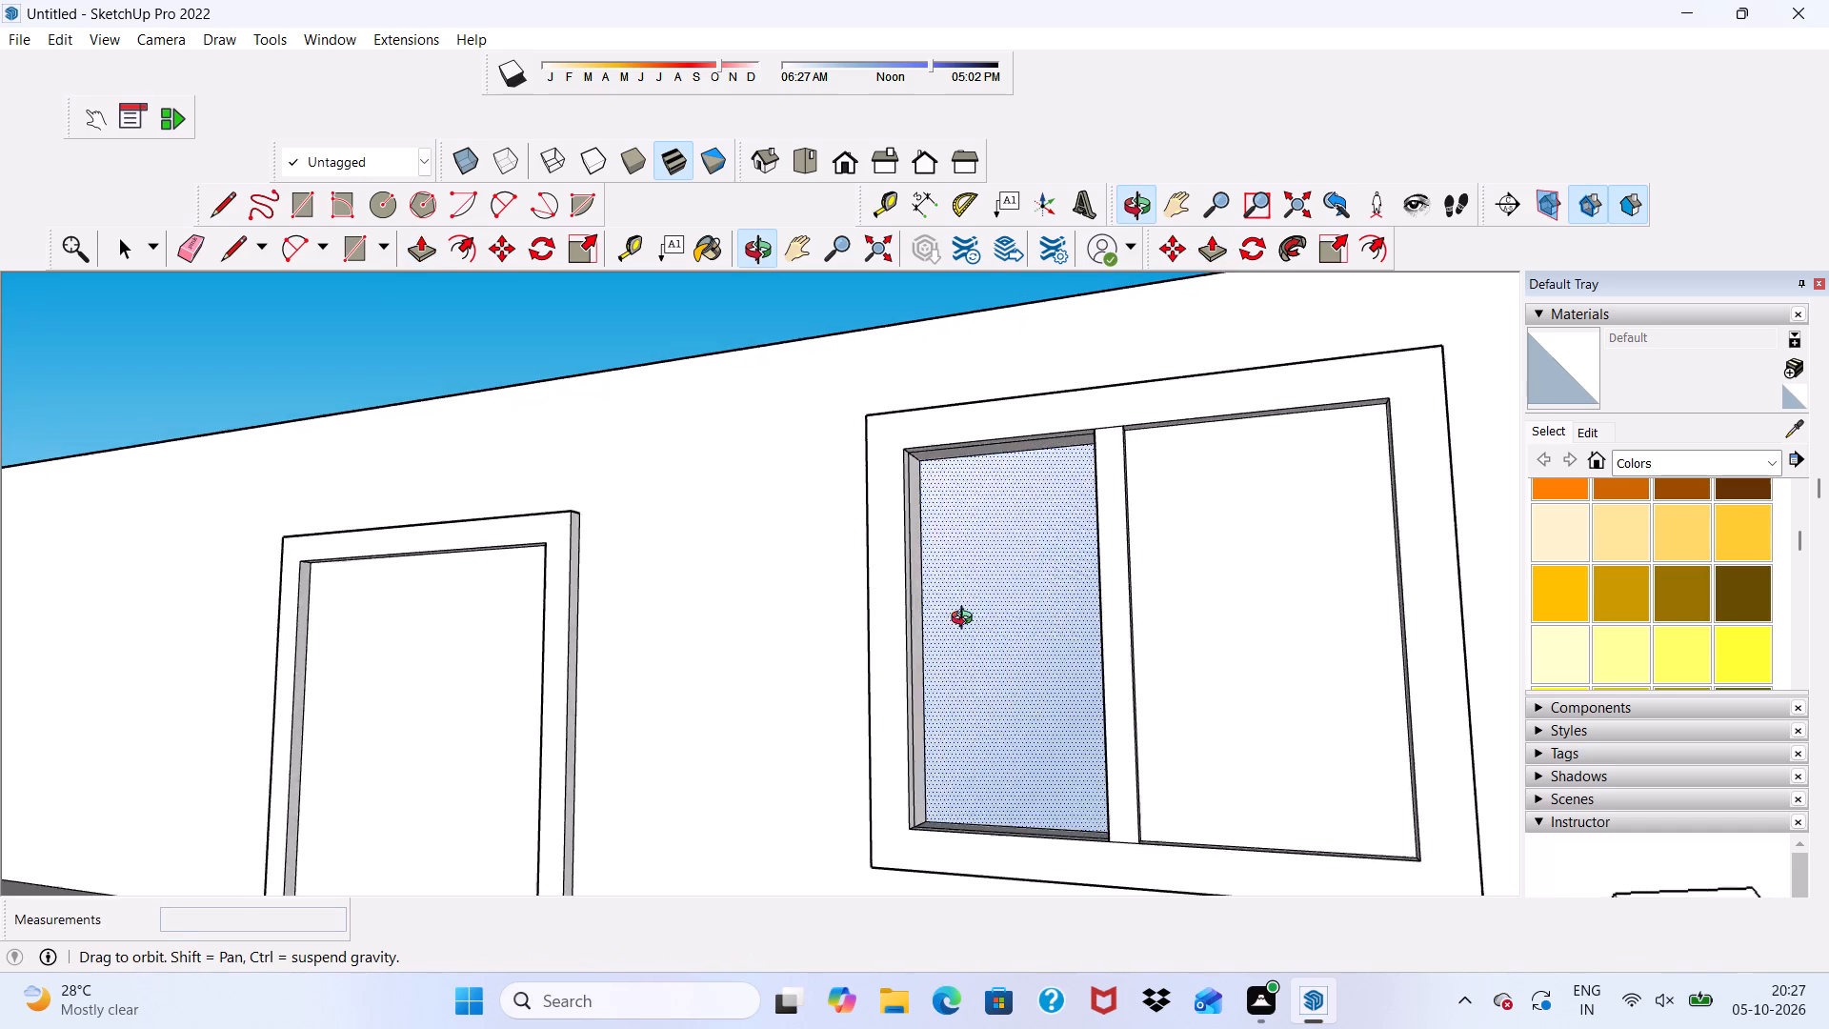
left_click_drag(966, 620, 953, 644)
middle_click_drag(966, 620, 953, 644)
middle_click_drag(1001, 344, 906, 648)
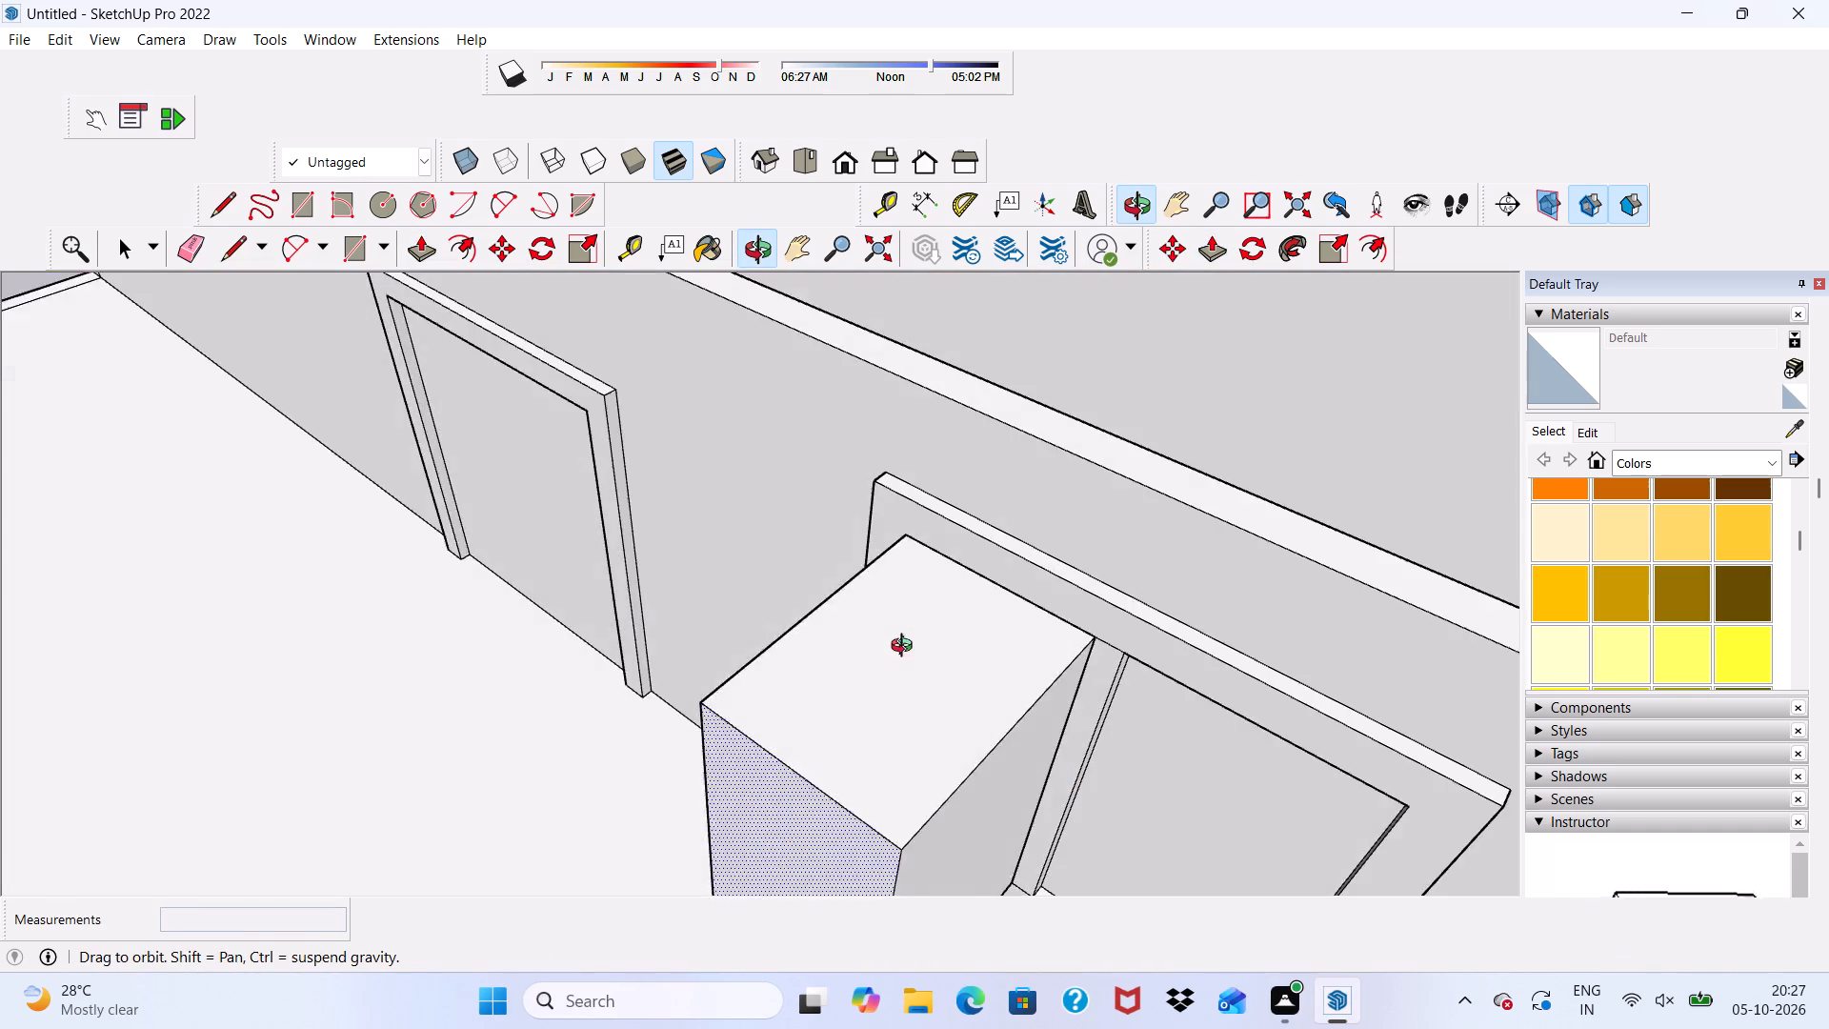
middle_click_drag(906, 648, 904, 650)
scroll(1091, 418, "up", 4)
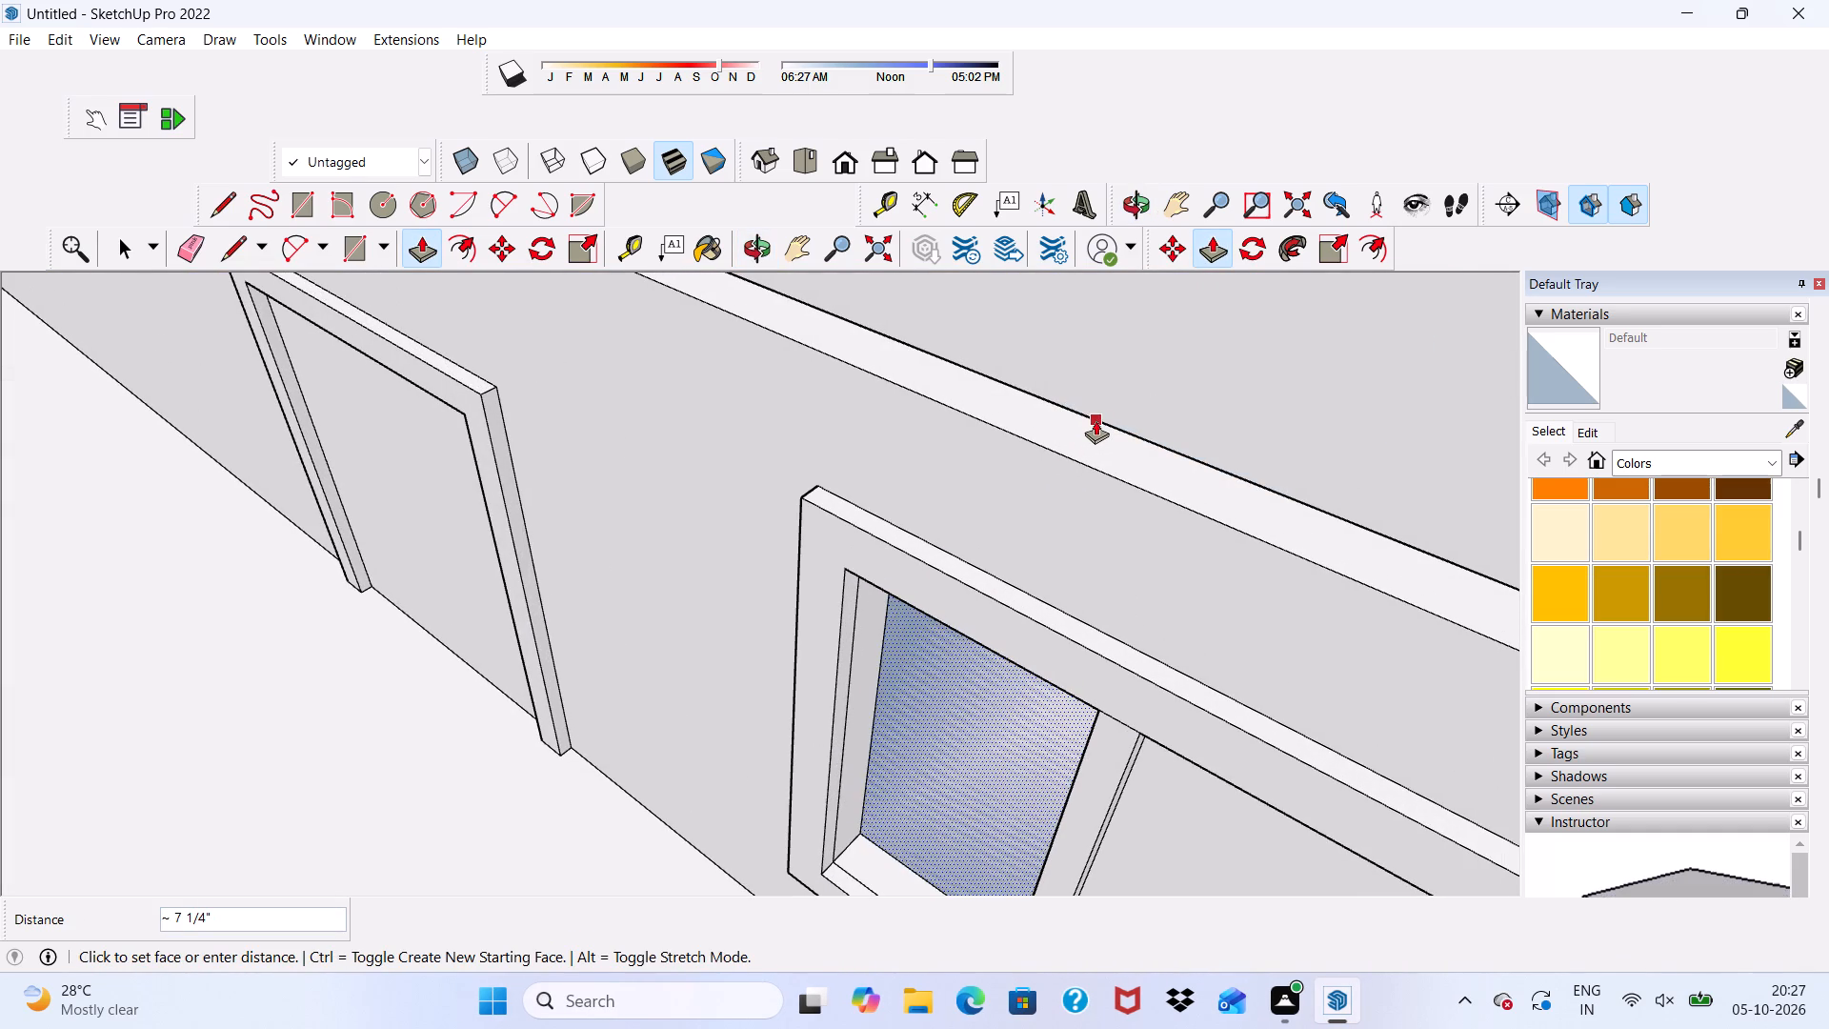
left_click(1095, 419)
Push/Pull the right window pane about 7 3/16" back through the dividing wall to cut the second opening.
scroll(990, 422, "down", 1)
scroll(881, 422, "up", 1)
scroll(819, 423, "down", 1)
scroll(787, 423, "up", 1)
scroll(783, 423, "down", 2)
middle_click_drag(1012, 506, 1157, 411)
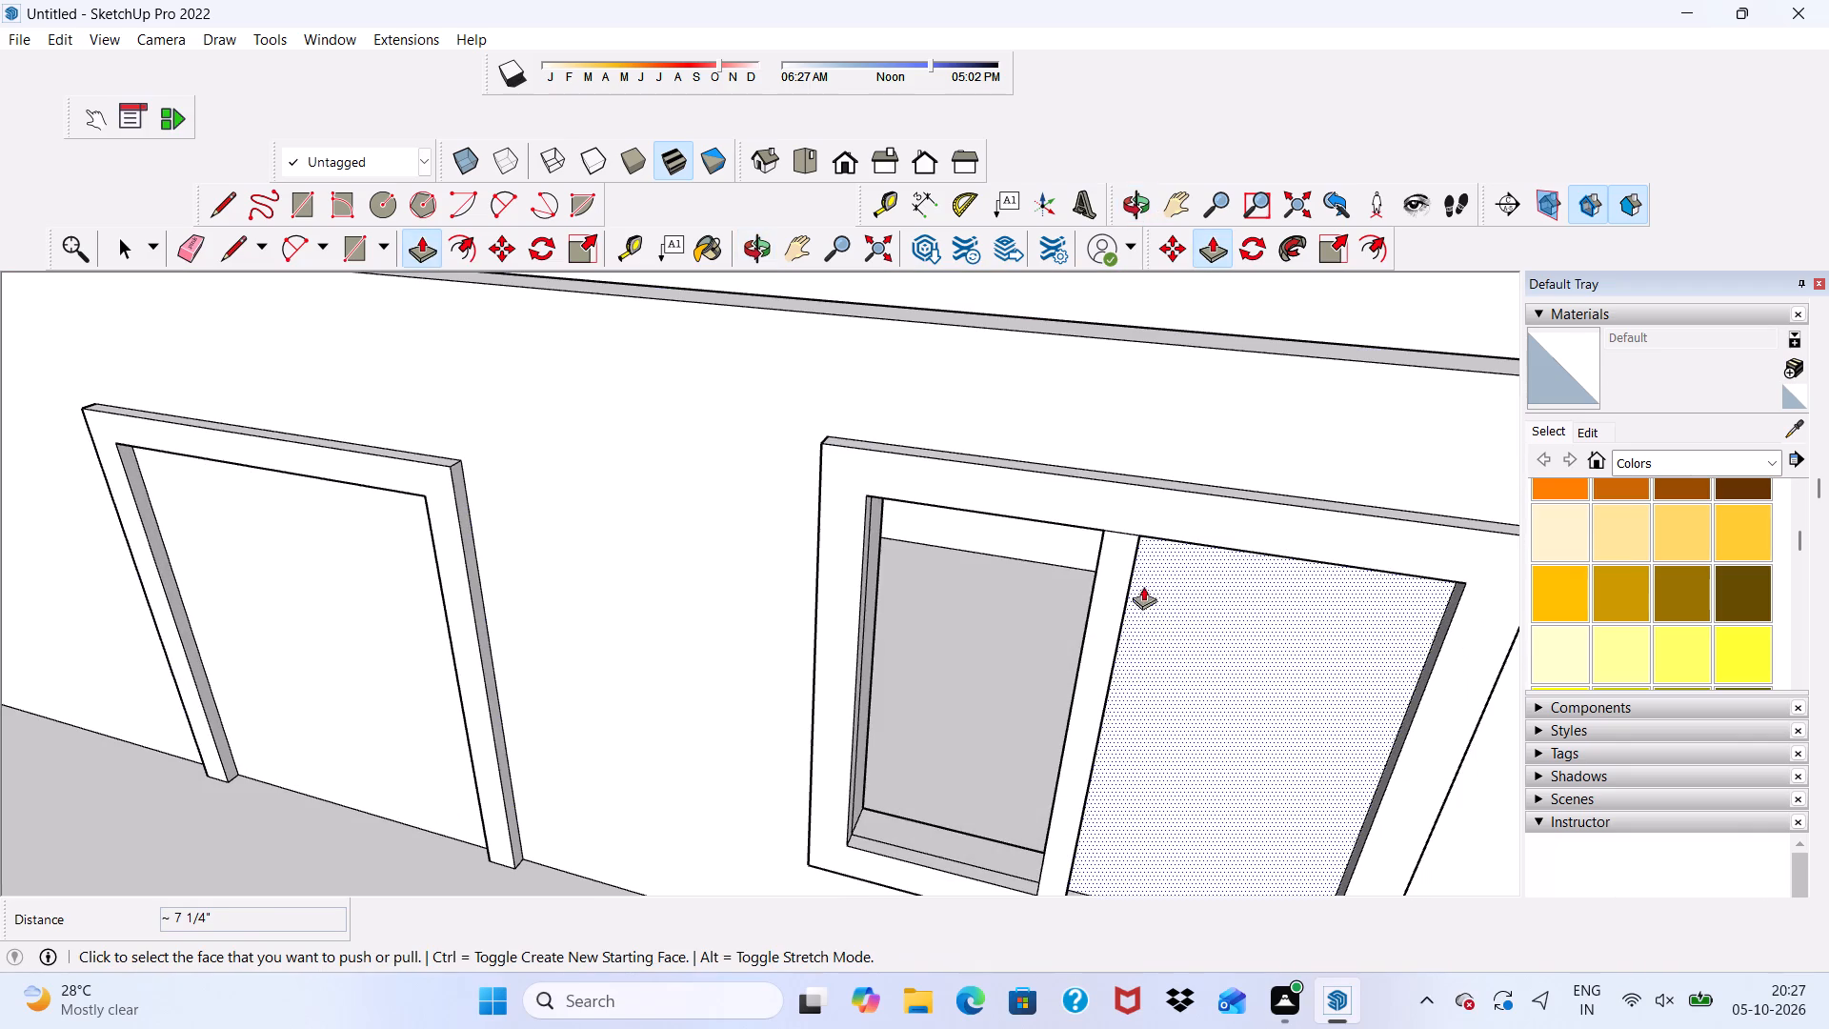
left_click(1167, 603)
scroll(1279, 345, "up", 5)
scroll(1235, 358, "down", 5)
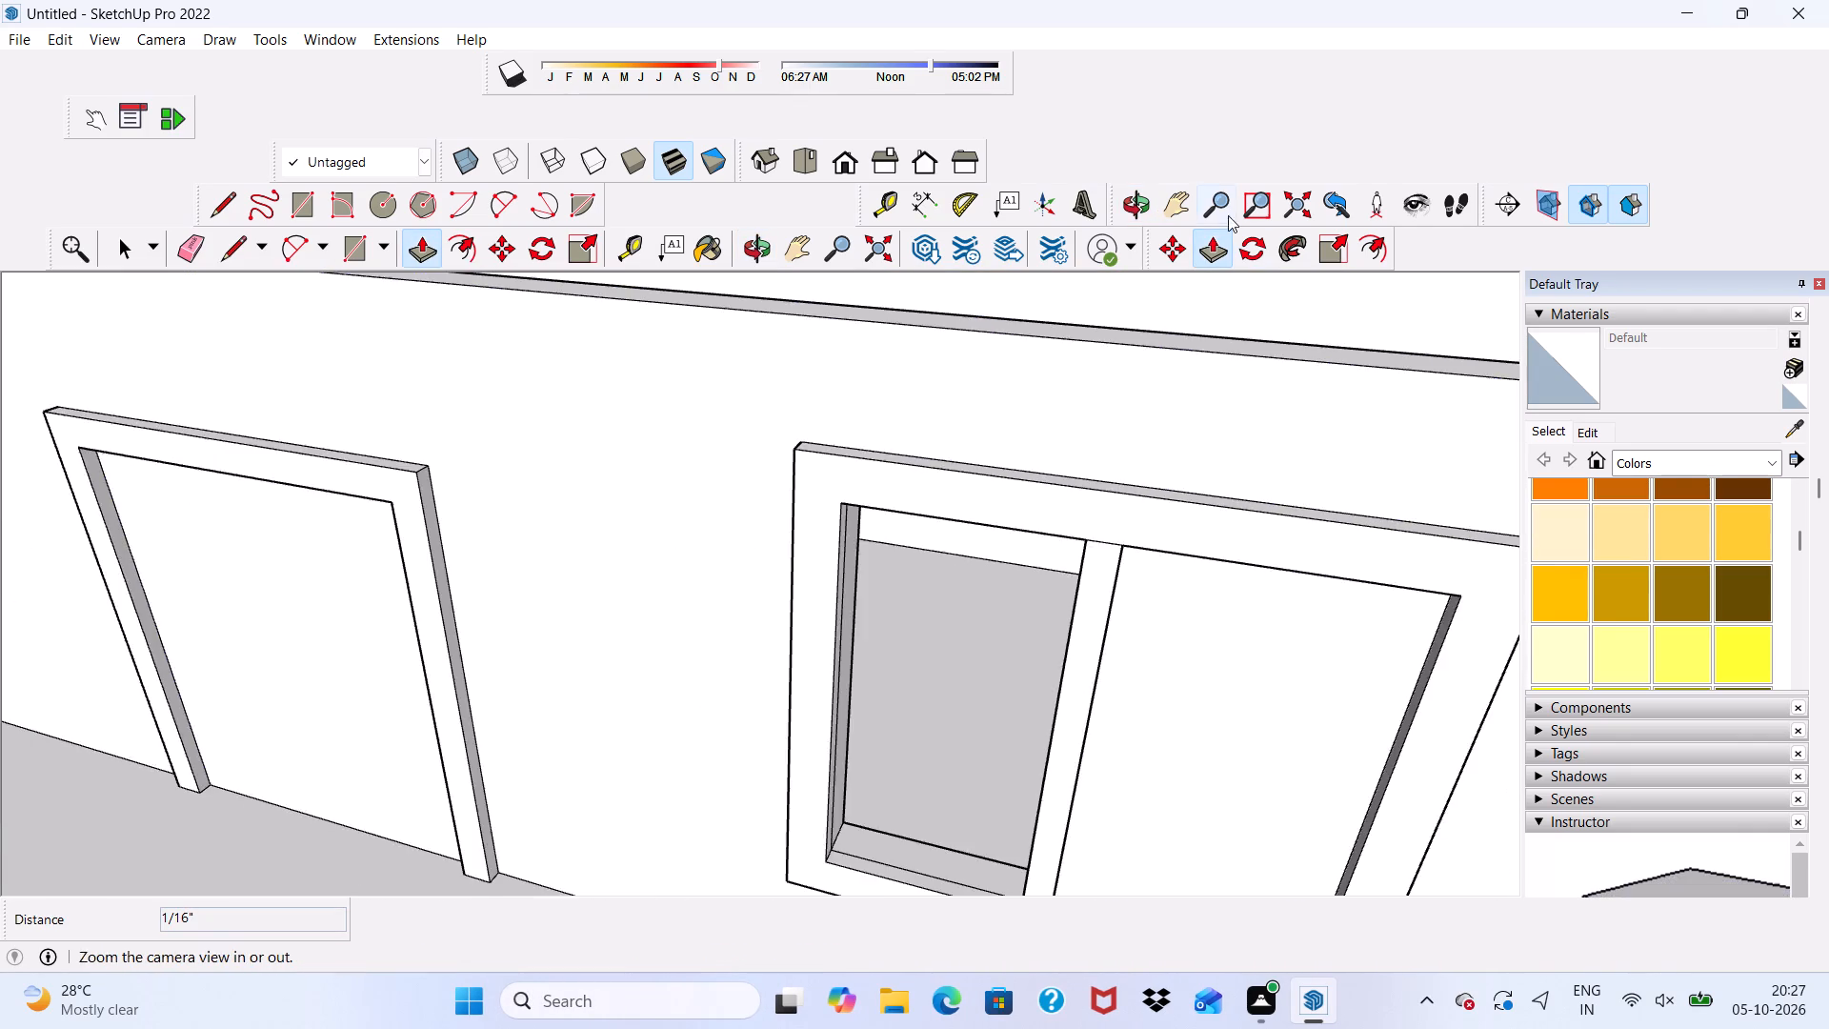
scroll(1228, 215, "down", 8)
scroll(654, 1028, "up", 1)
scroll(654, 1028, "down", 2)
scroll(670, 1021, "up", 1)
scroll(619, 1028, "down", 4)
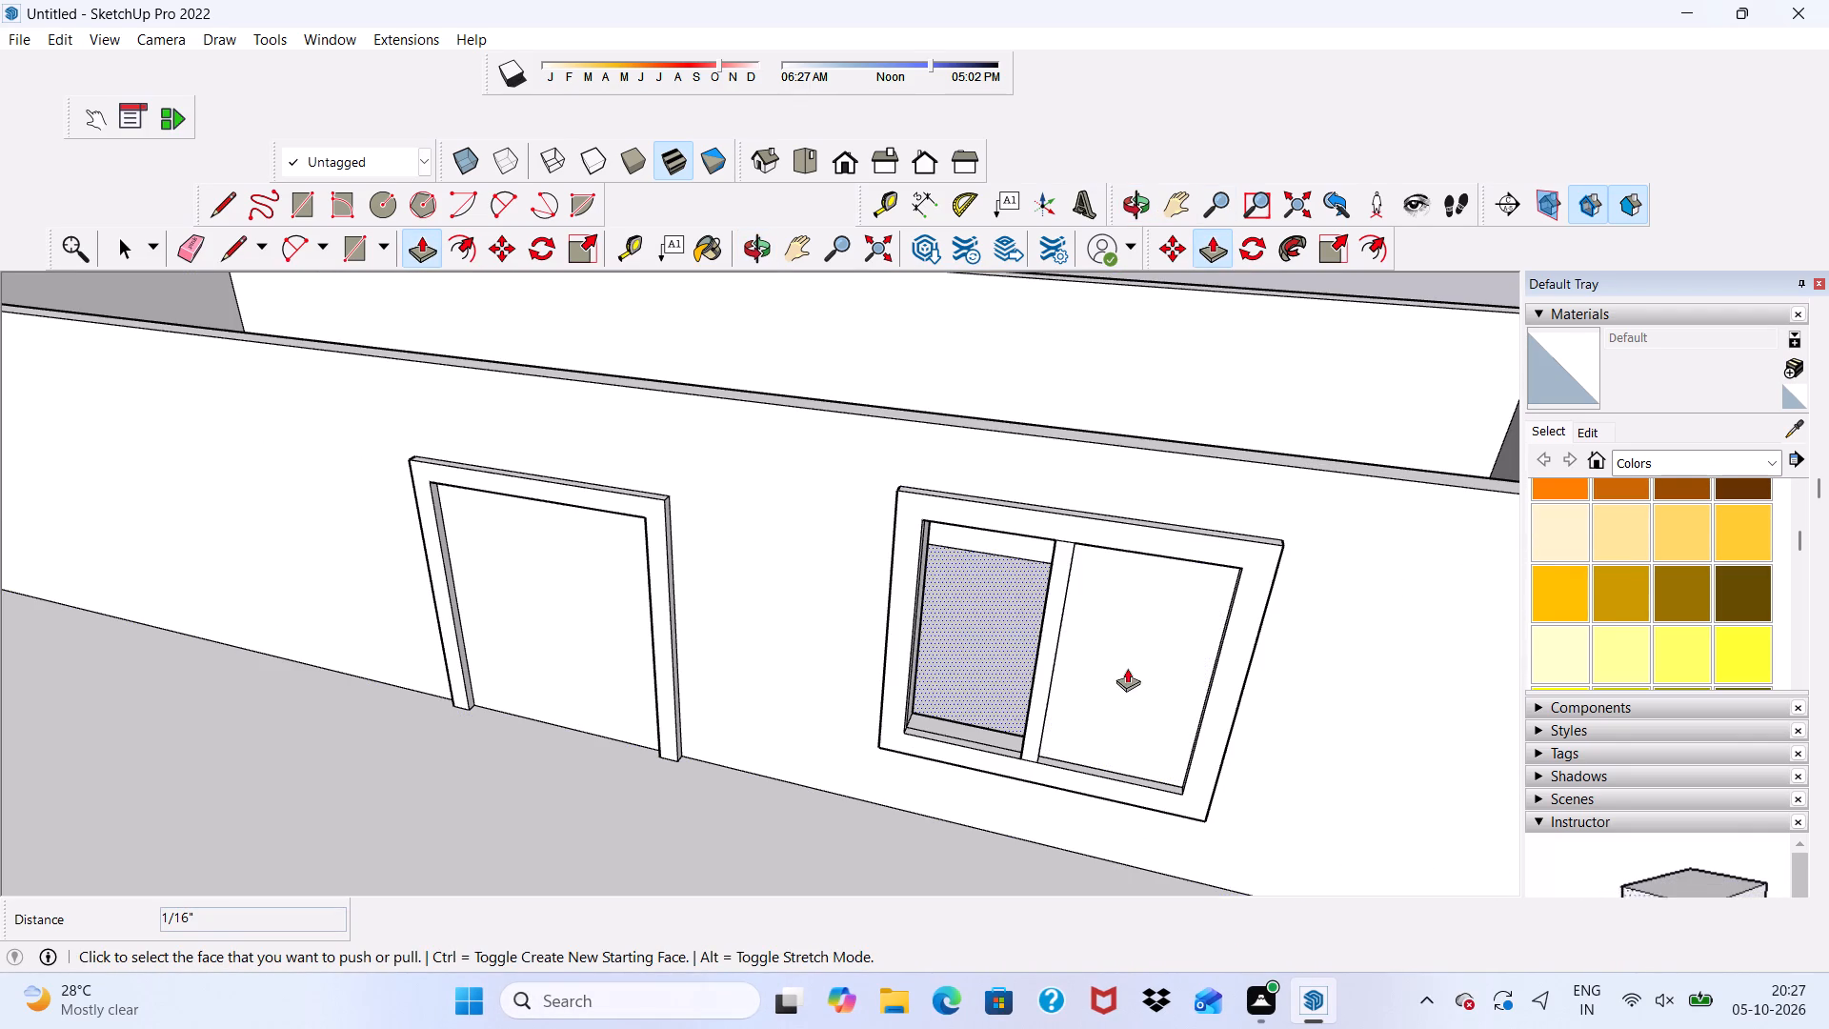
left_click(1137, 660)
scroll(1201, 425, "up", 3)
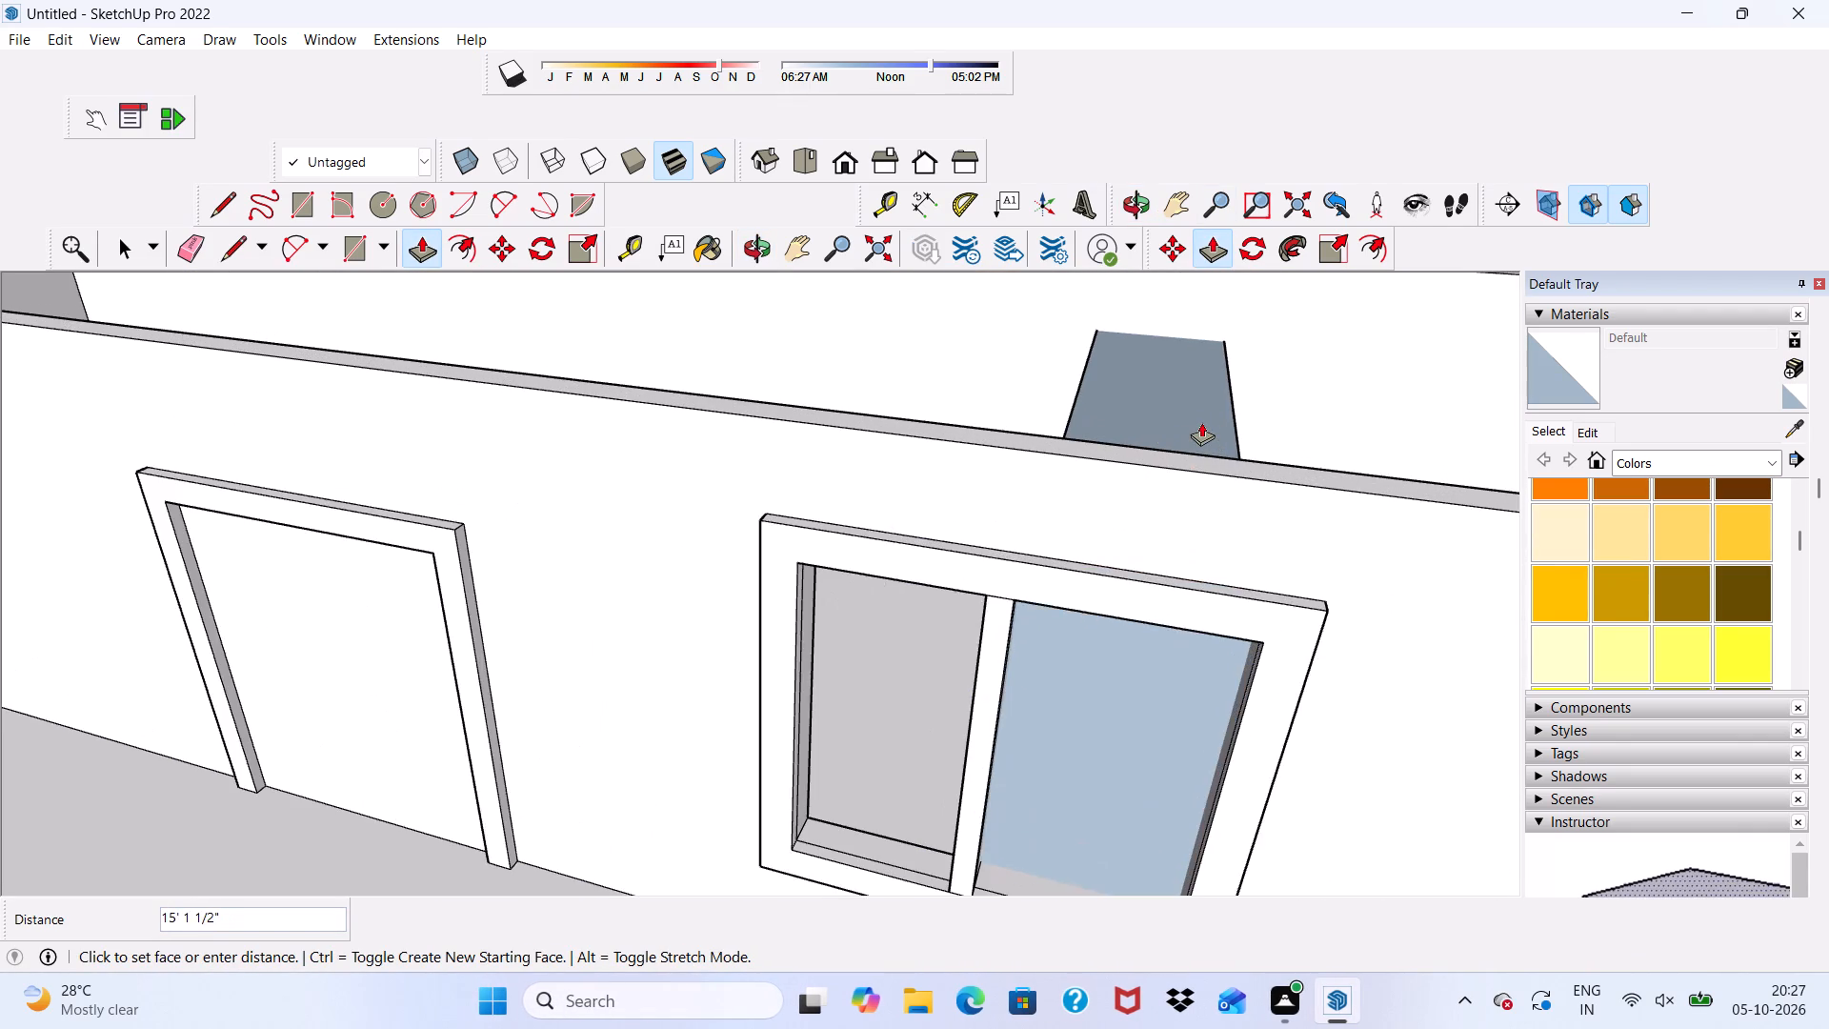
scroll(1201, 422, "up", 3)
scroll(1202, 424, "down", 2)
middle_click_drag(1201, 425, 1090, 568)
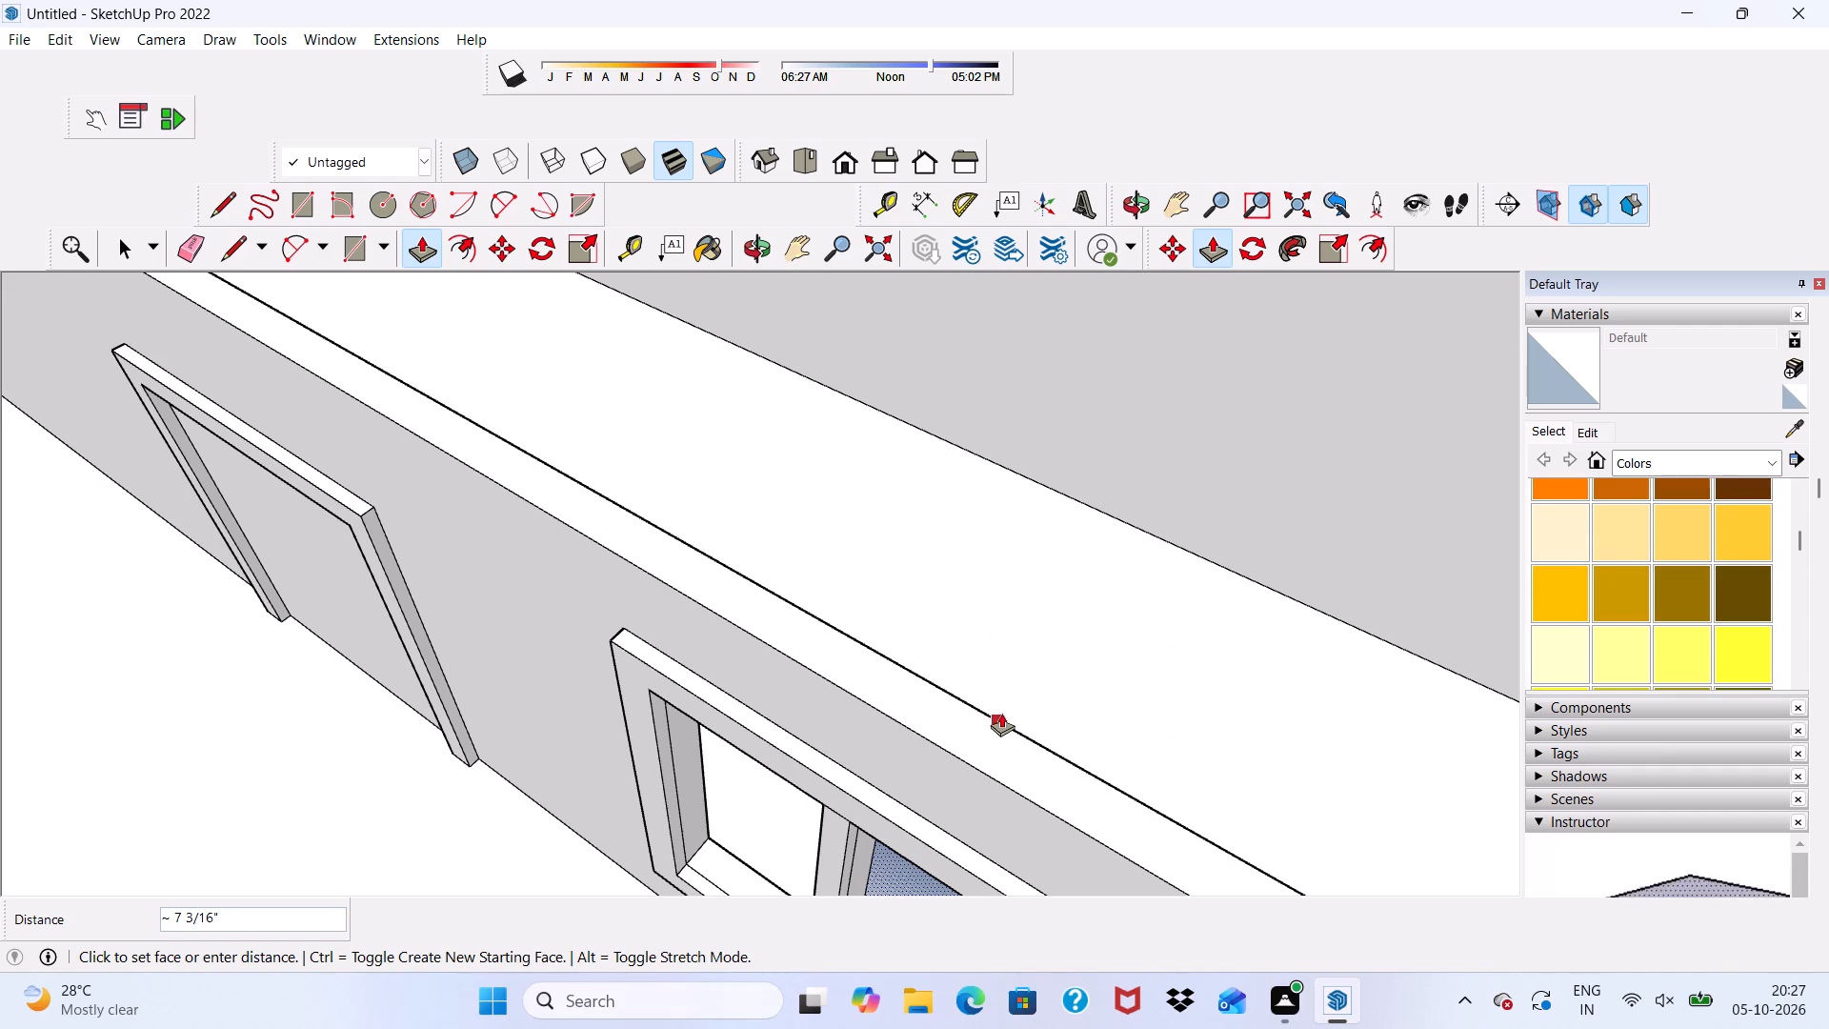
left_click(1001, 715)
Examine the divided window's openings, frame and mullion from several angles.
scroll(957, 702, "down", 4)
middle_click_drag(954, 692, 812, 343)
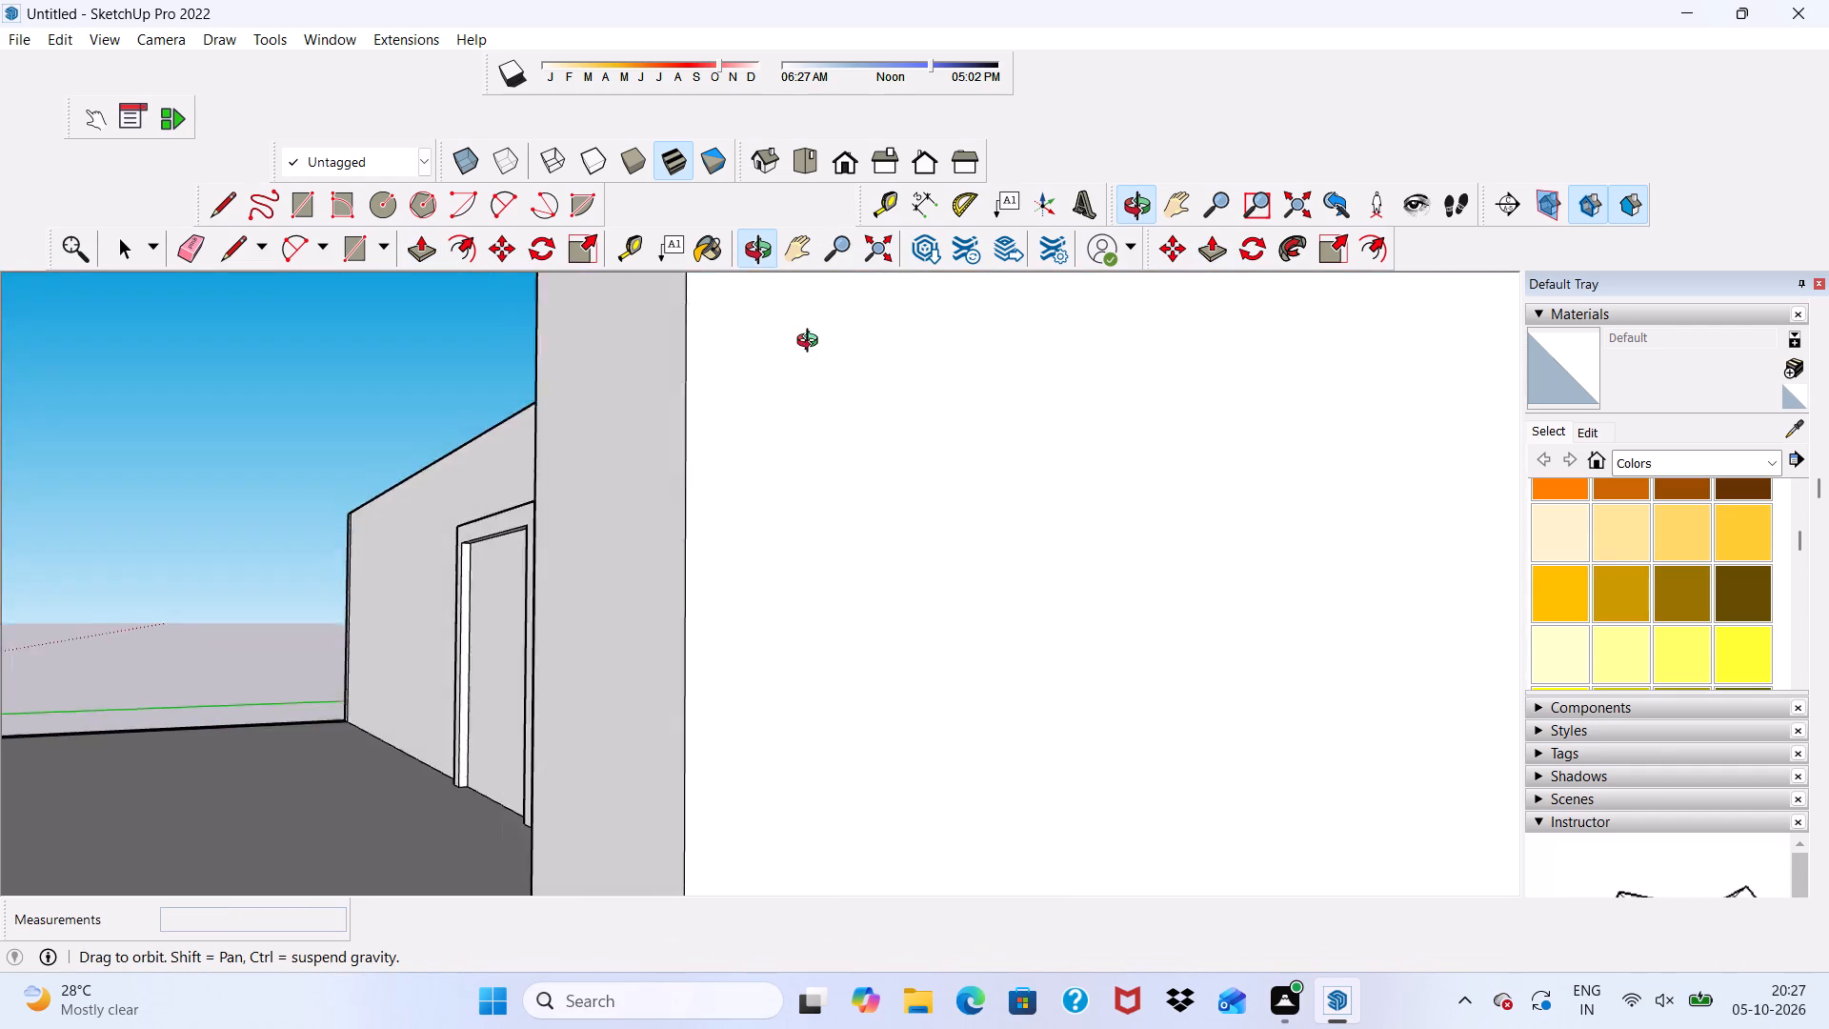
middle_click_drag(812, 343, 867, 350)
scroll(731, 449, "up", 5)
scroll(731, 450, "down", 7)
scroll(754, 434, "up", 3)
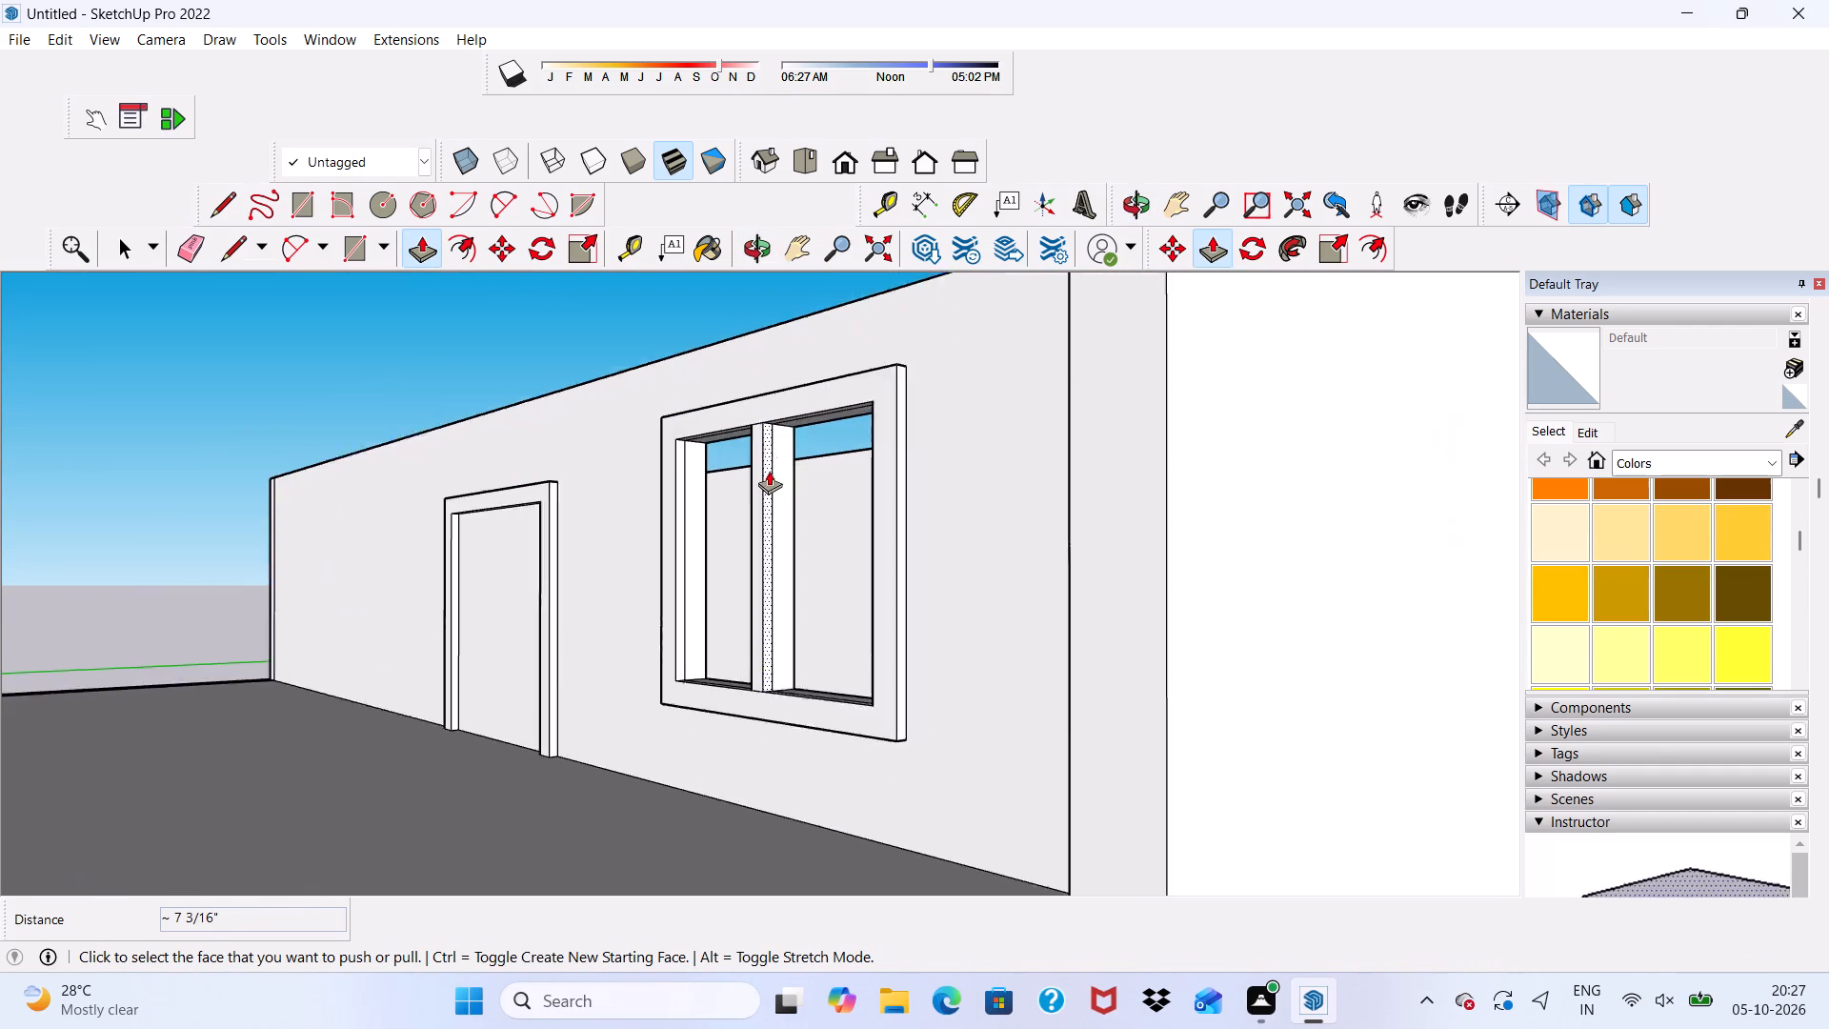
scroll(769, 471, "up", 3)
scroll(747, 380, "up", 5)
key("space")
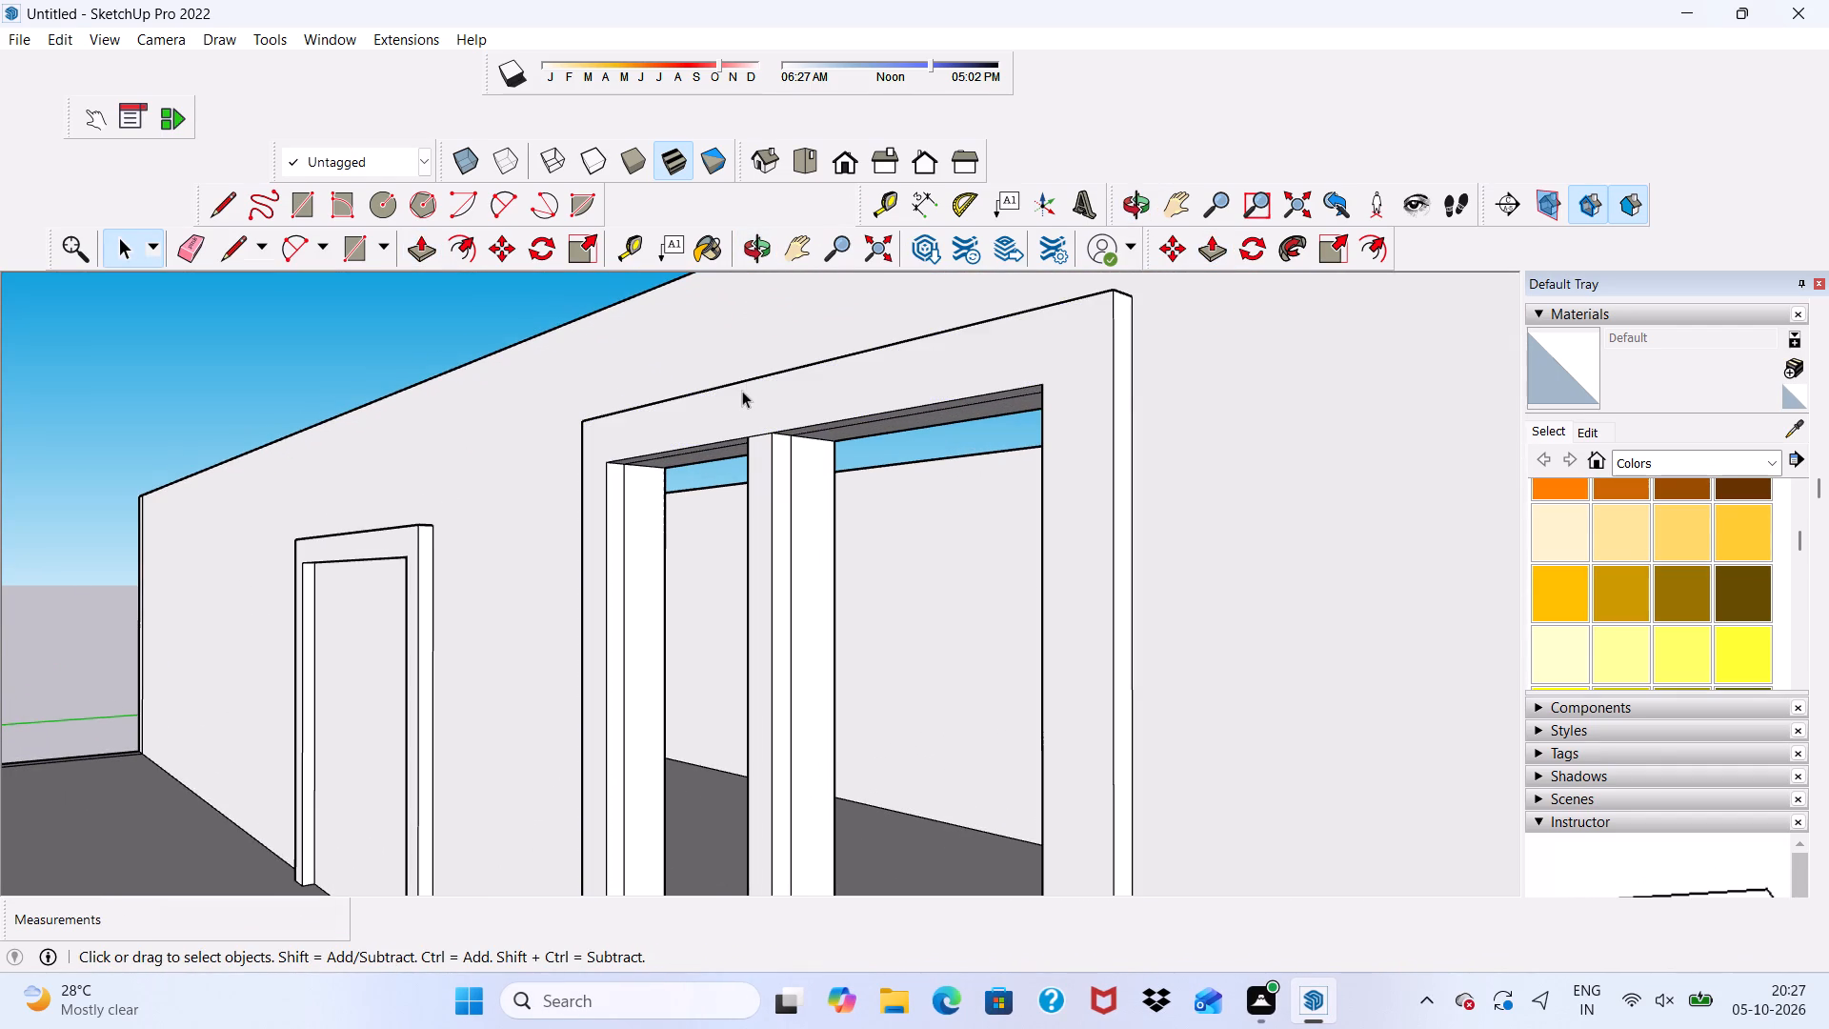
scroll(725, 429, "up", 2)
scroll(706, 532, "down", 3)
scroll(719, 557, "up", 1)
scroll(749, 516, "down", 5)
middle_click_drag(851, 556, 1085, 574)
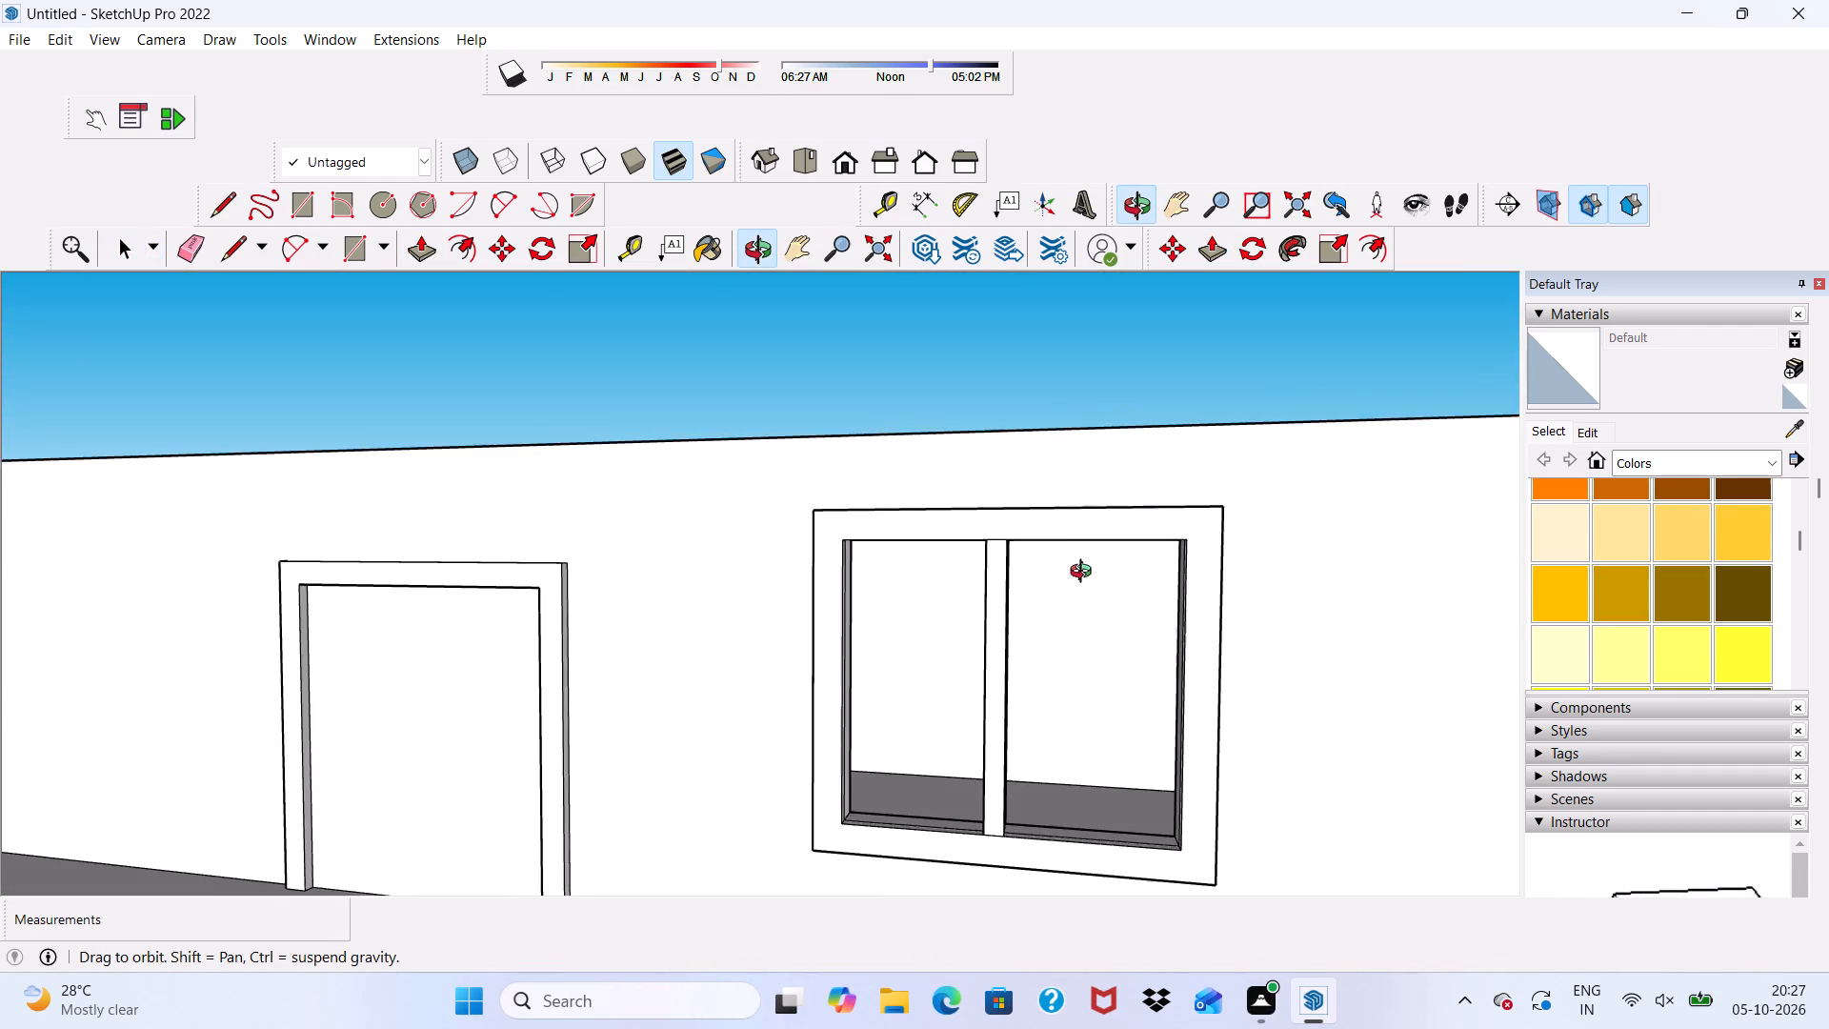
middle_click_drag(1085, 574, 901, 552)
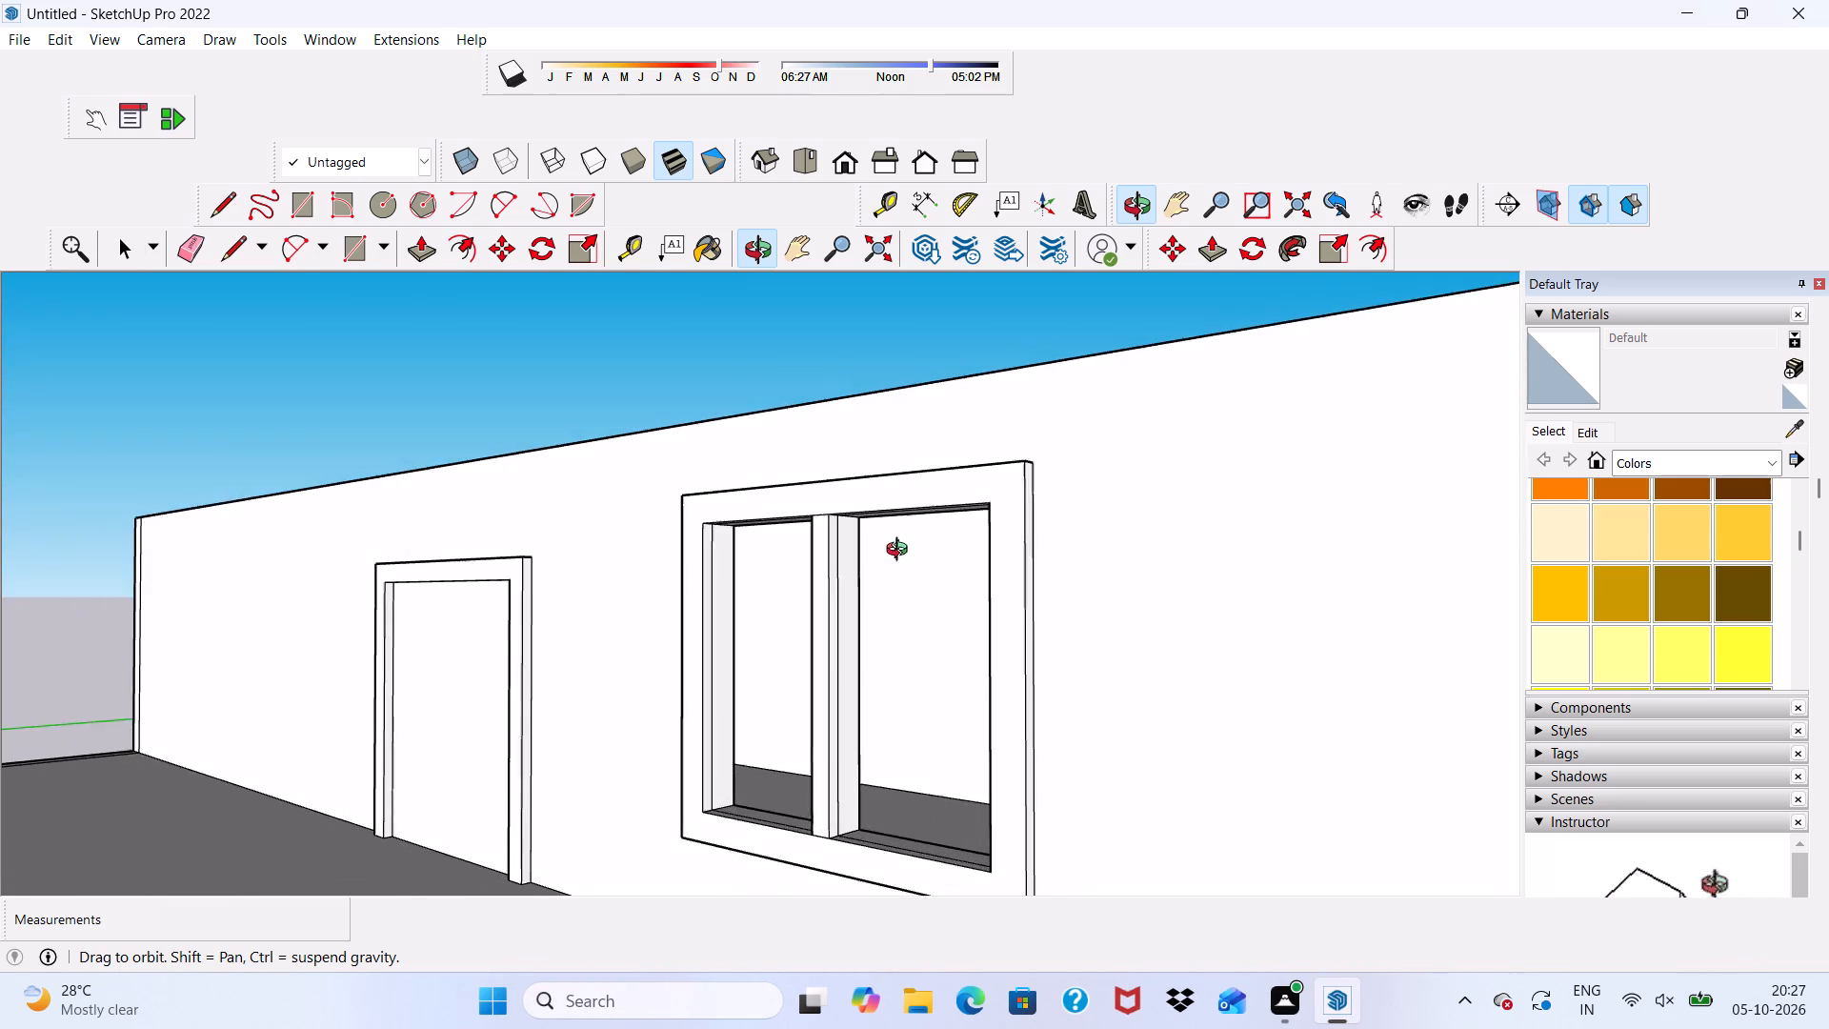
middle_click_drag(901, 552, 859, 541)
scroll(453, 340, "up", 5)
scroll(169, 237, "down", 5)
Erase the leftover seam line on the mullion's side facing the right window opening.
left_click(184, 248)
scroll(331, 325, "down", 5)
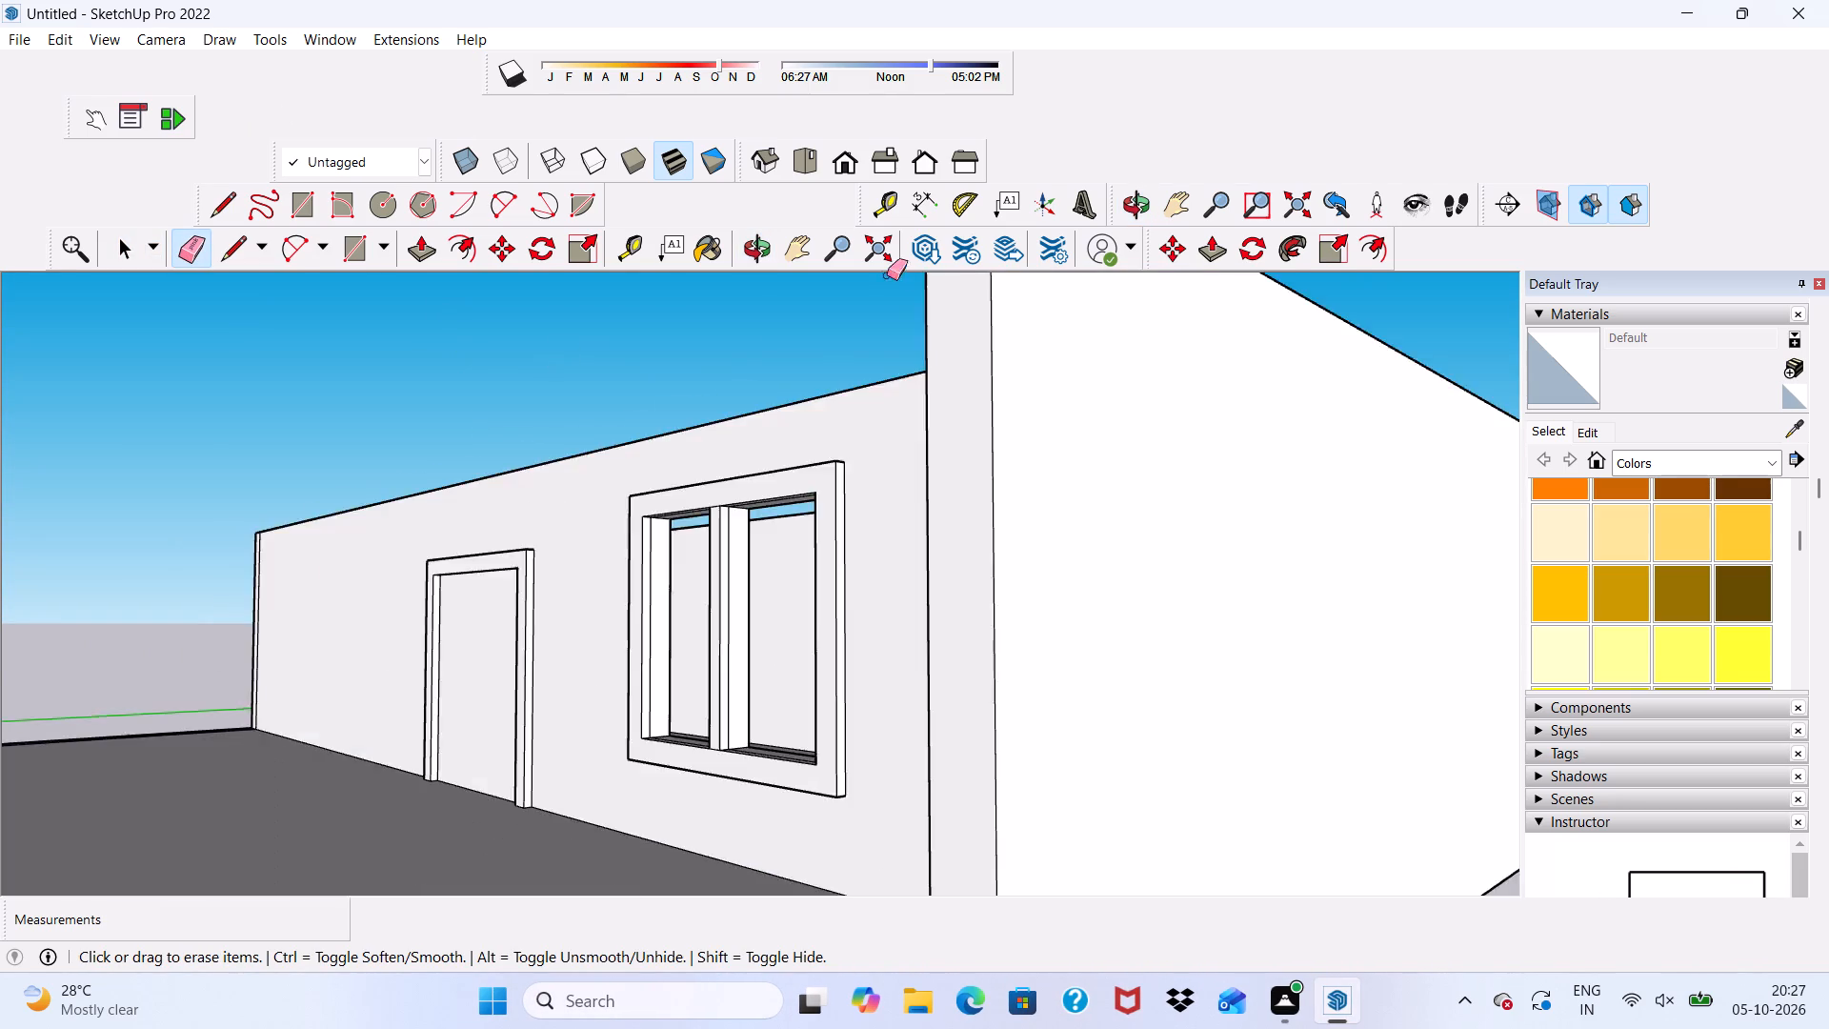
scroll(887, 275, "down", 3)
scroll(870, 315, "up", 1)
scroll(864, 322, "down", 1)
scroll(608, 458, "up", 2)
scroll(787, 484, "up", 9)
scroll(586, 484, "down", 11)
scroll(656, 477, "up", 1)
scroll(656, 477, "down", 5)
scroll(845, 430, "up", 1)
scroll(858, 439, "down", 1)
scroll(888, 455, "up", 1)
scroll(973, 477, "down", 9)
scroll(619, 461, "up", 1)
scroll(619, 461, "down", 1)
scroll(619, 461, "up", 4)
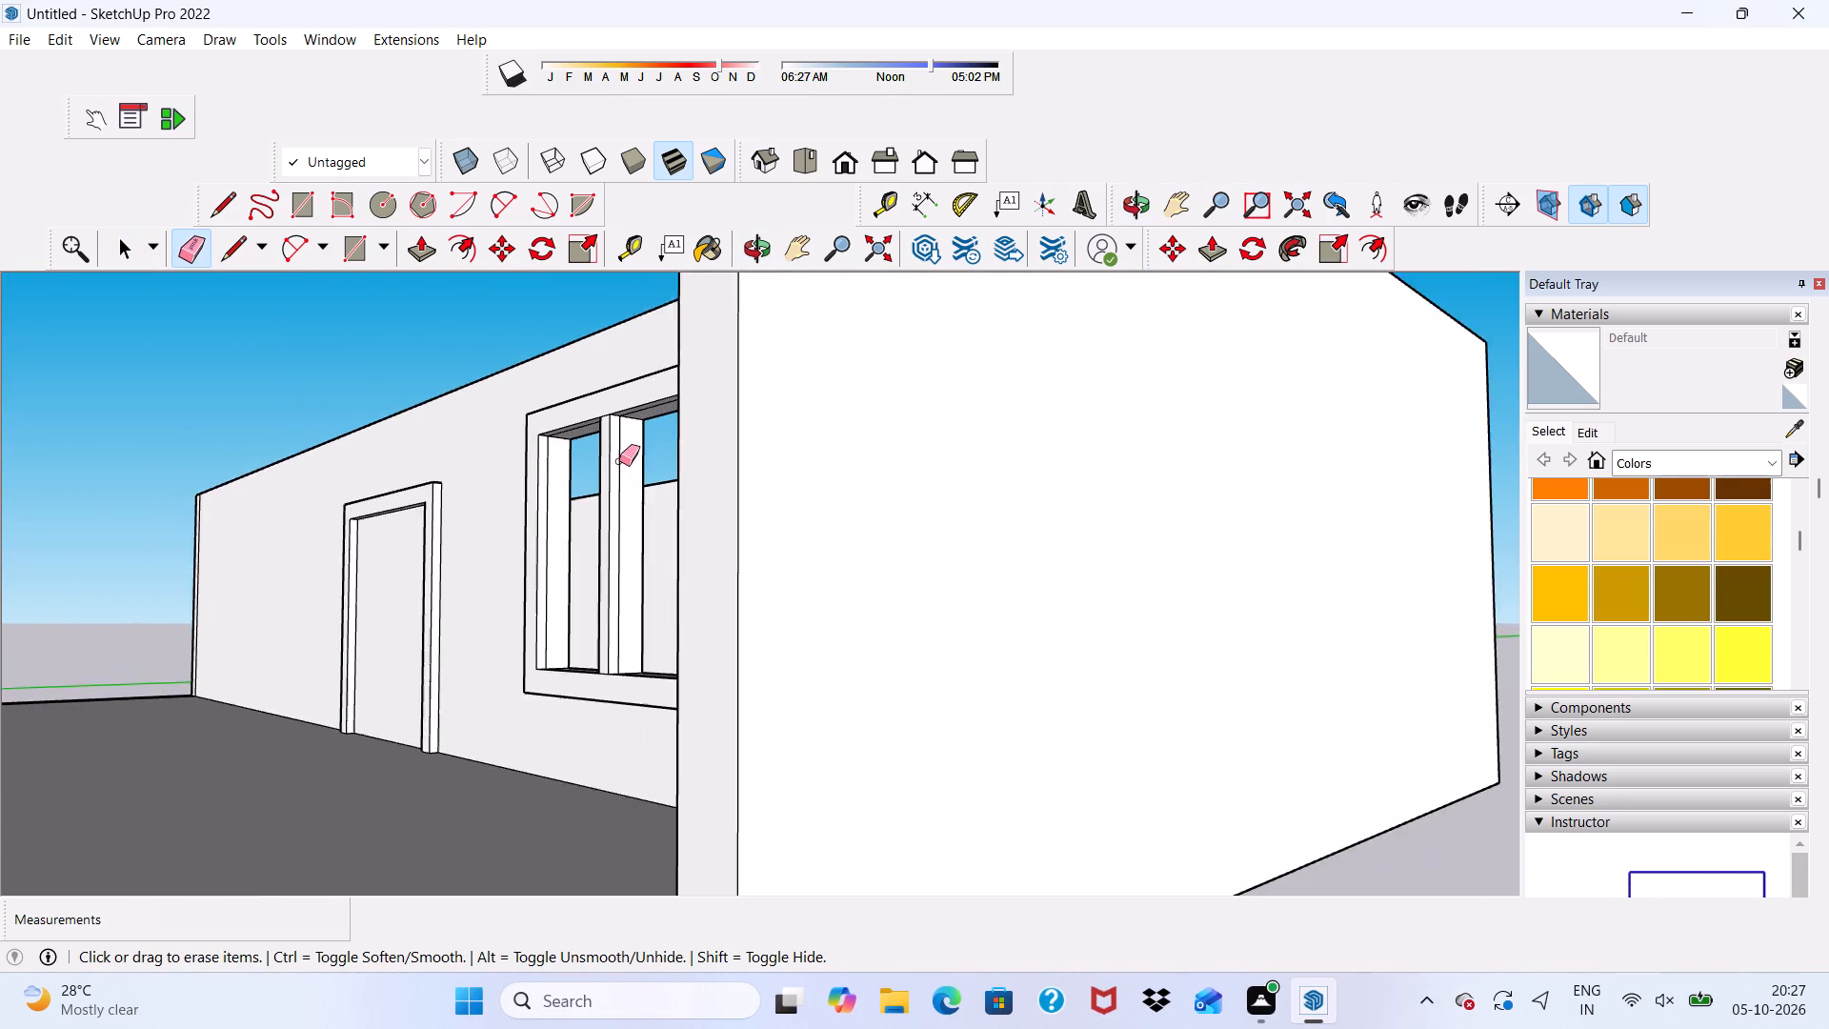
scroll(619, 461, "up", 3)
left_click(623, 449)
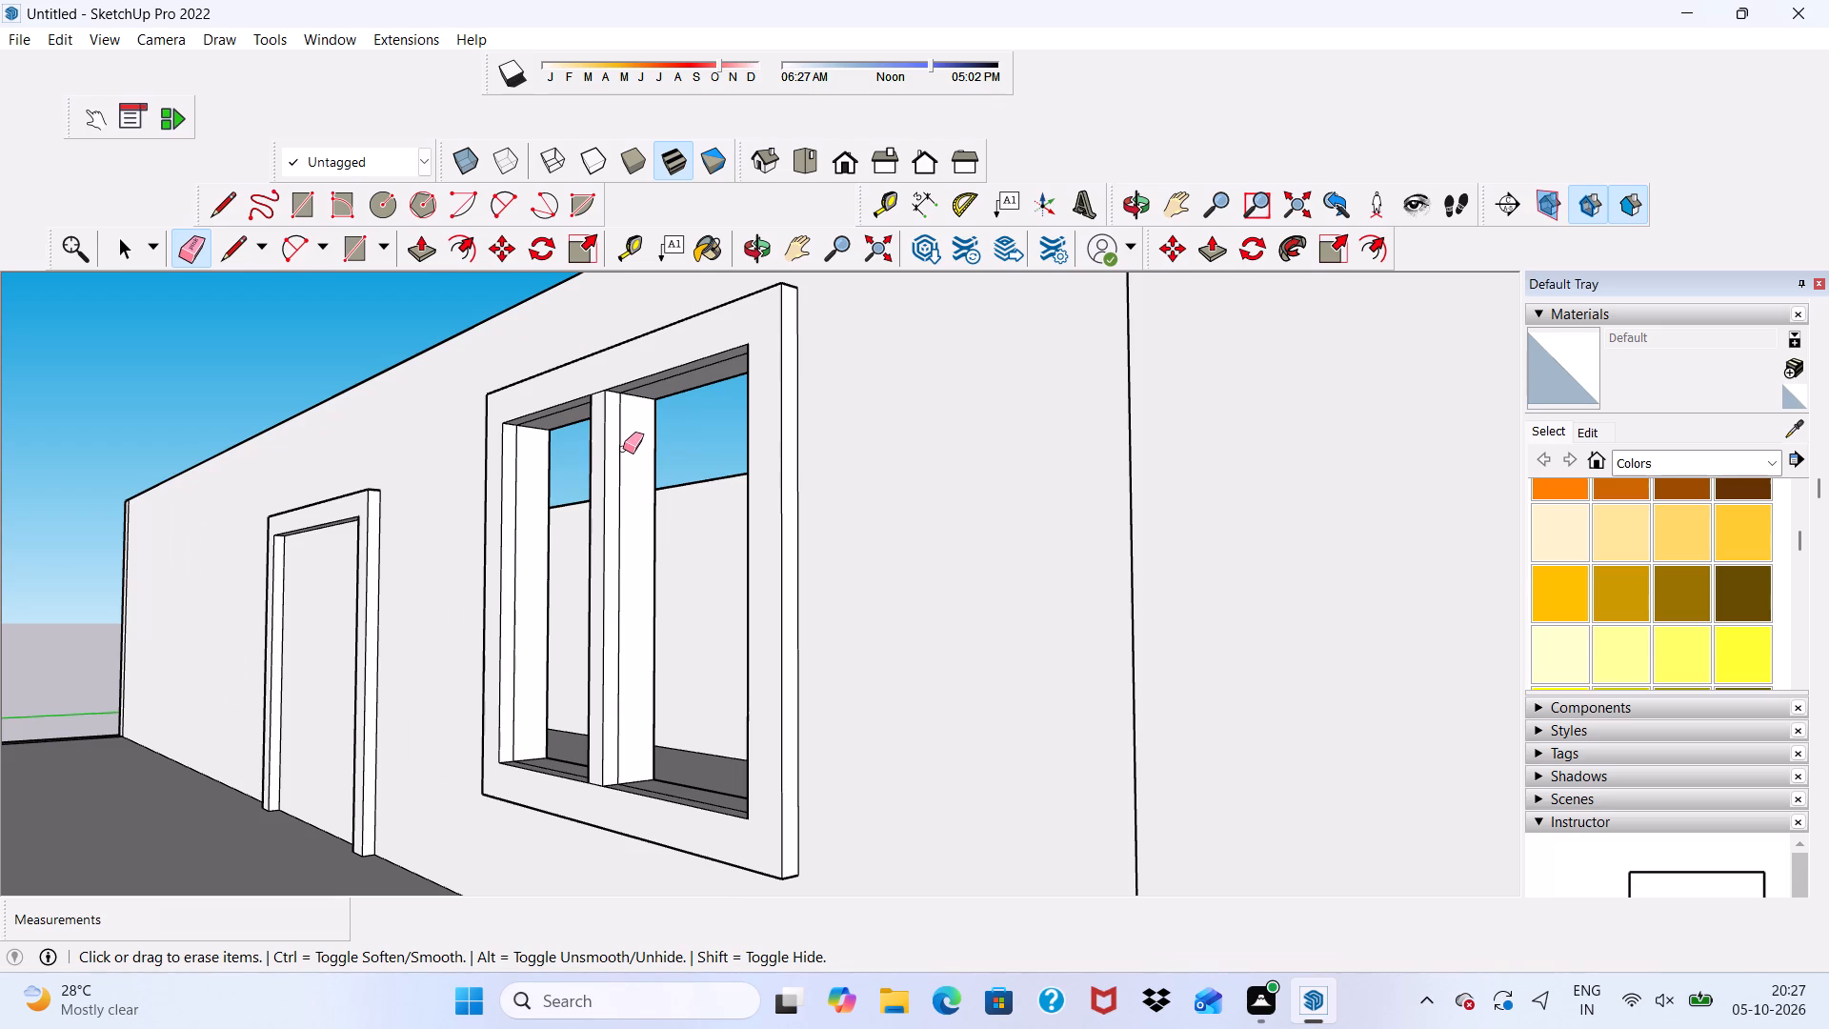
left_click(623, 449)
Erase the leftover seam line on the mullion's side facing the left window opening.
scroll(621, 457, "down", 5)
middle_click_drag(621, 457, 1238, 484)
scroll(1001, 482, "up", 5)
scroll(708, 448, "up", 4)
scroll(752, 394, "down", 6)
scroll(828, 380, "up", 5)
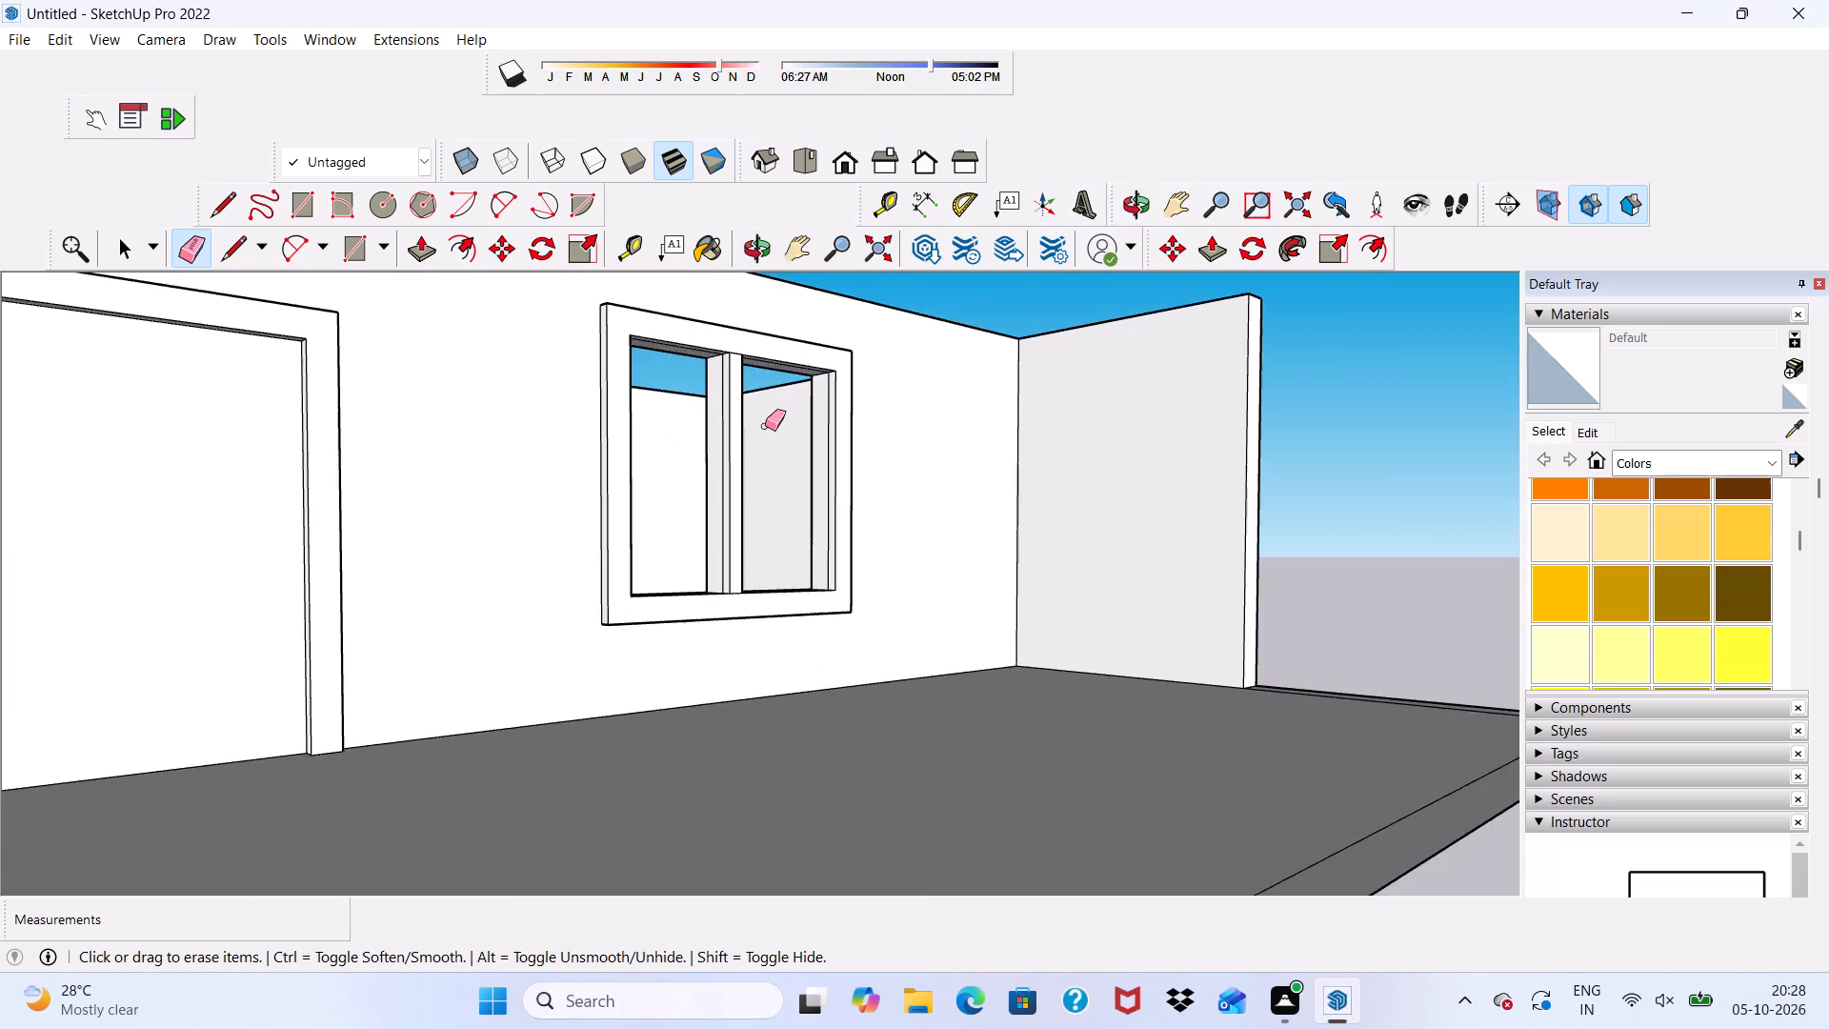
scroll(682, 434, "up", 4)
left_click(782, 413)
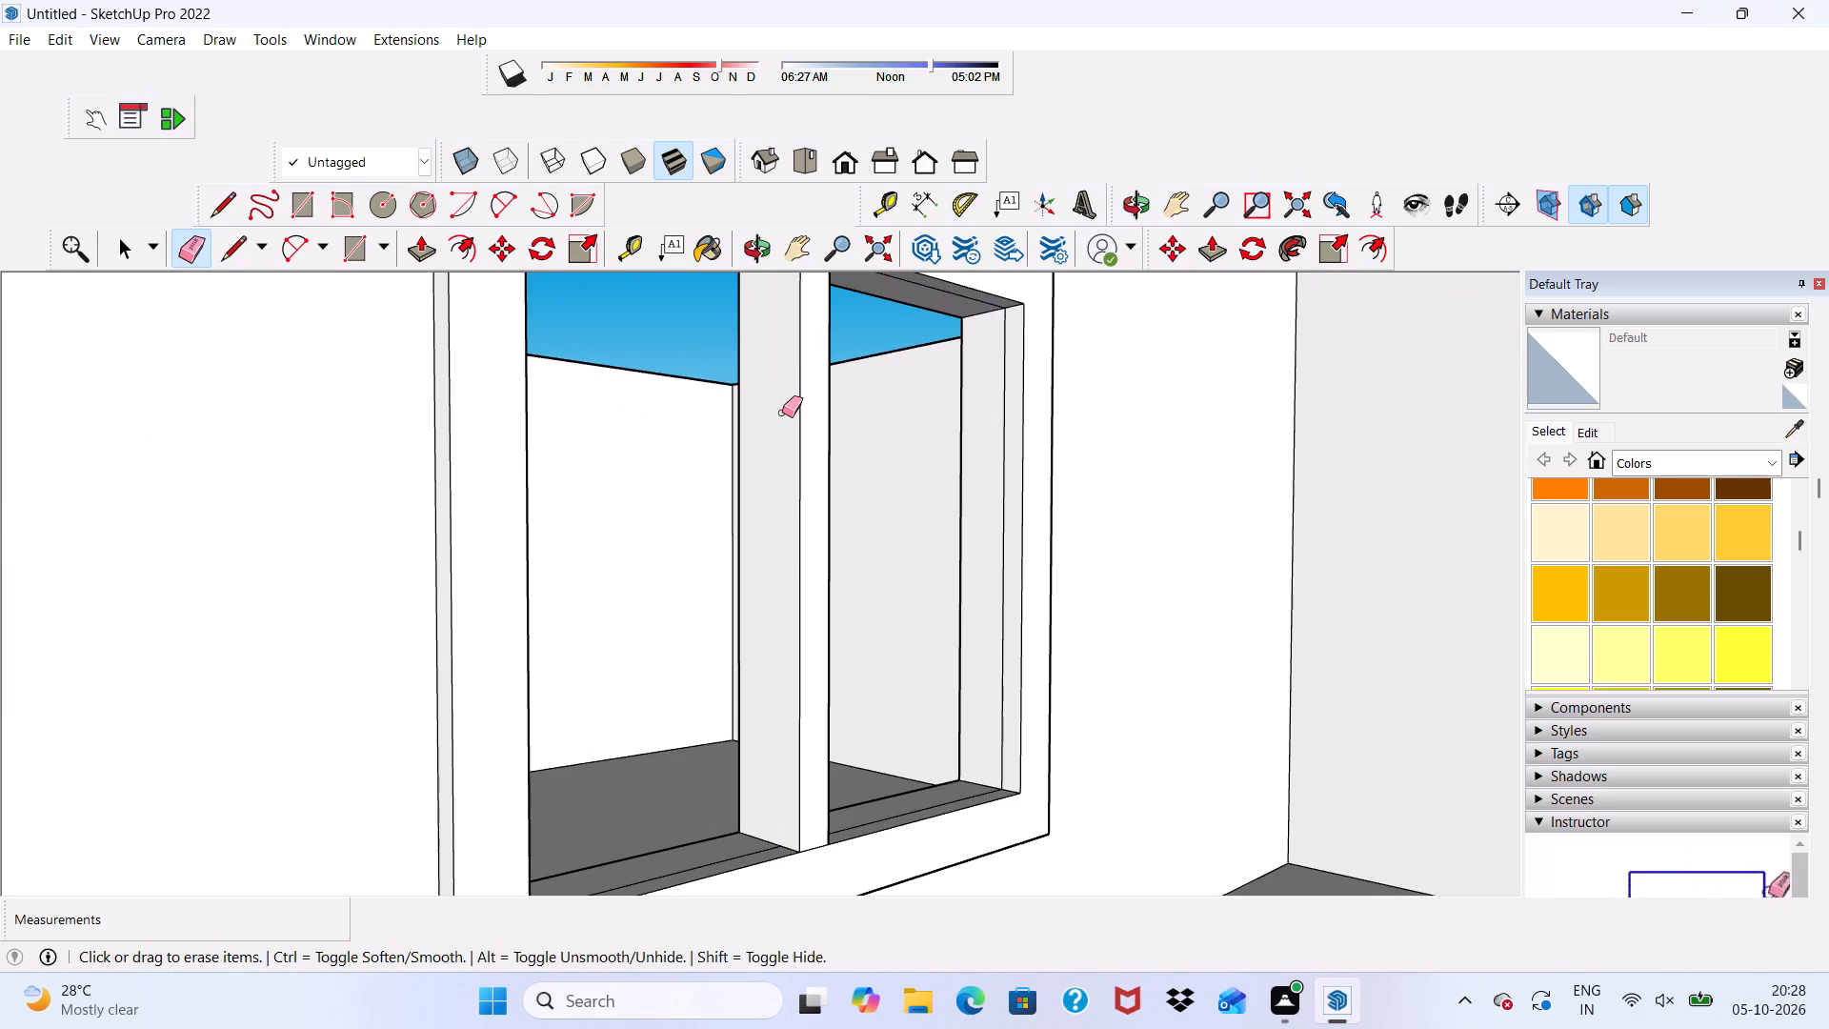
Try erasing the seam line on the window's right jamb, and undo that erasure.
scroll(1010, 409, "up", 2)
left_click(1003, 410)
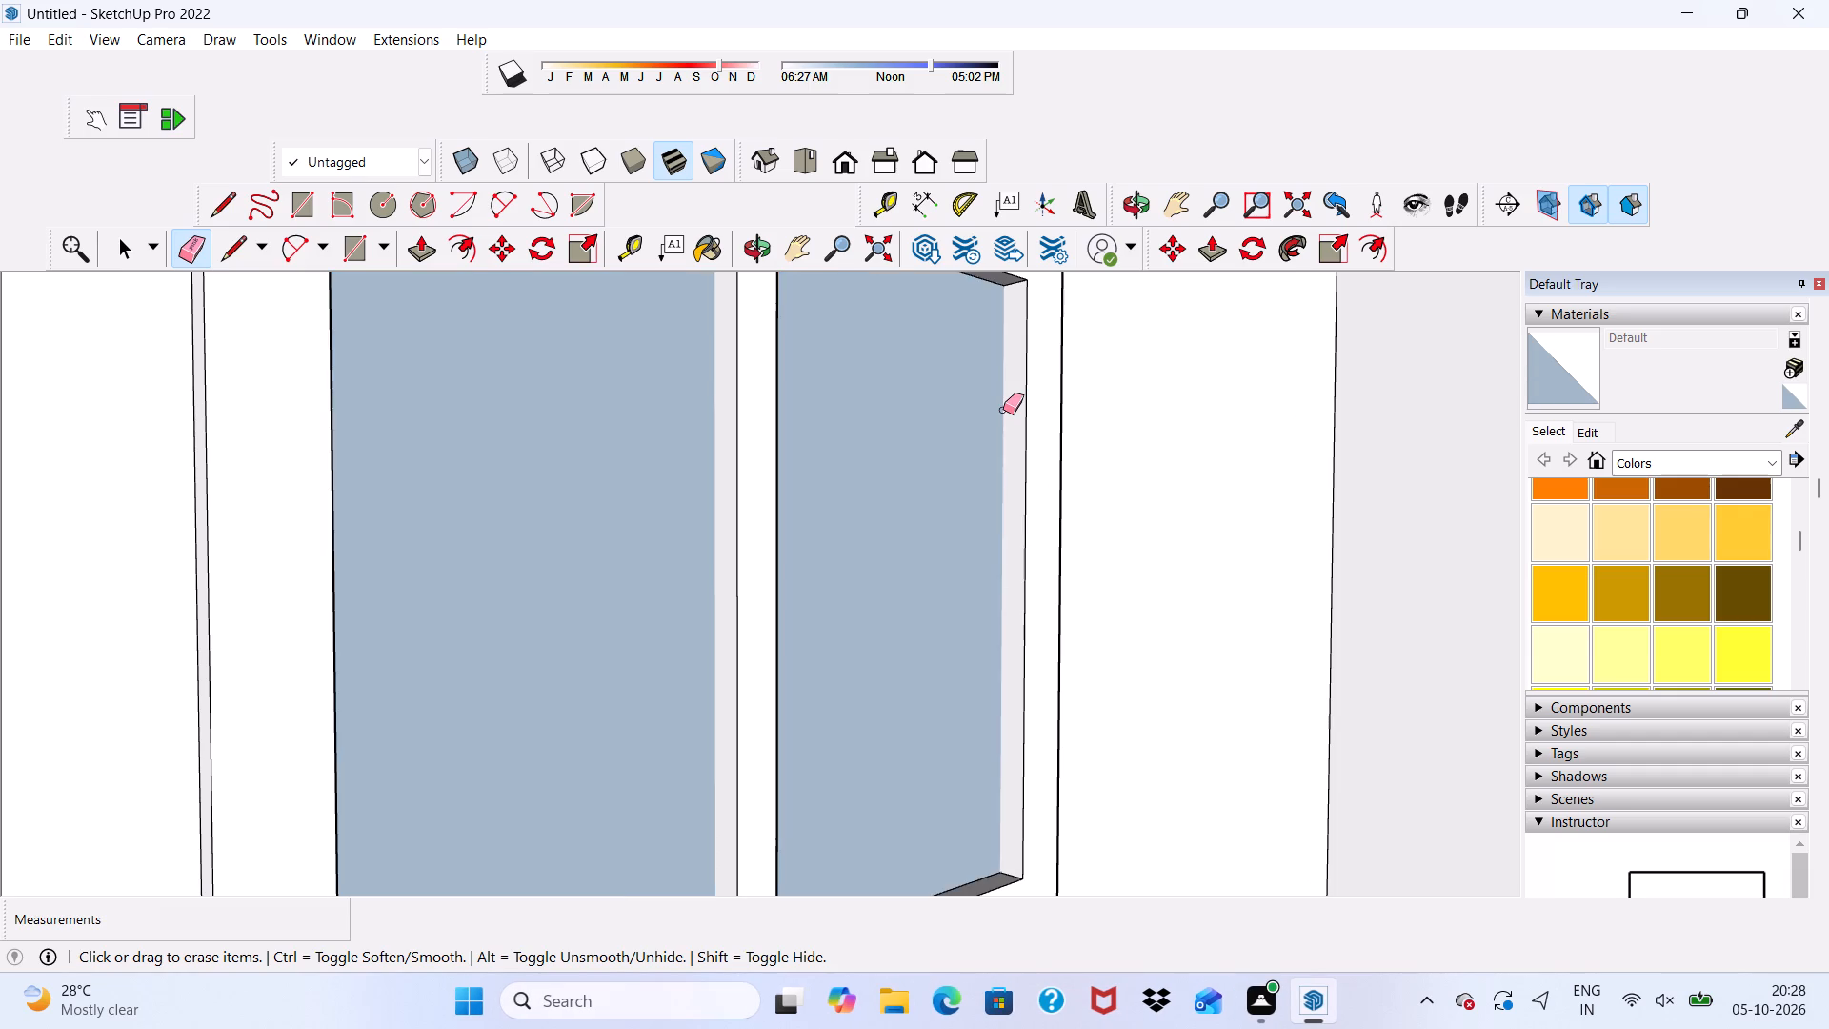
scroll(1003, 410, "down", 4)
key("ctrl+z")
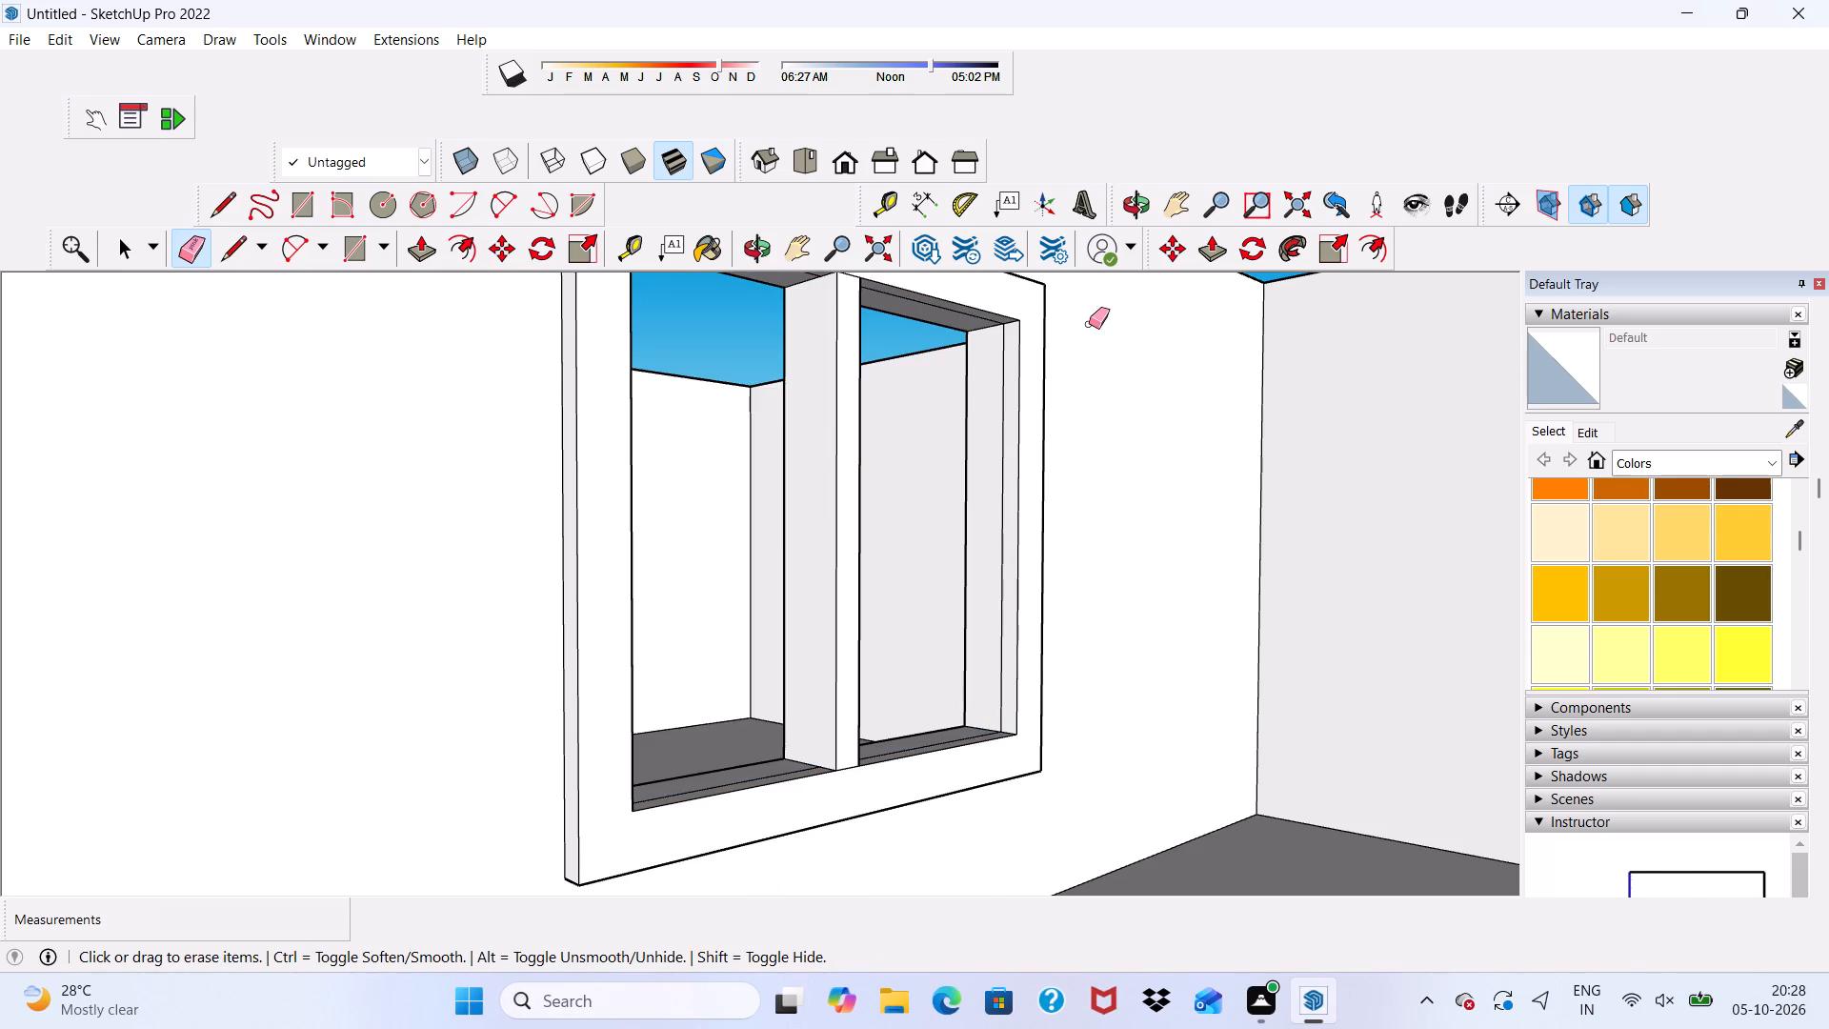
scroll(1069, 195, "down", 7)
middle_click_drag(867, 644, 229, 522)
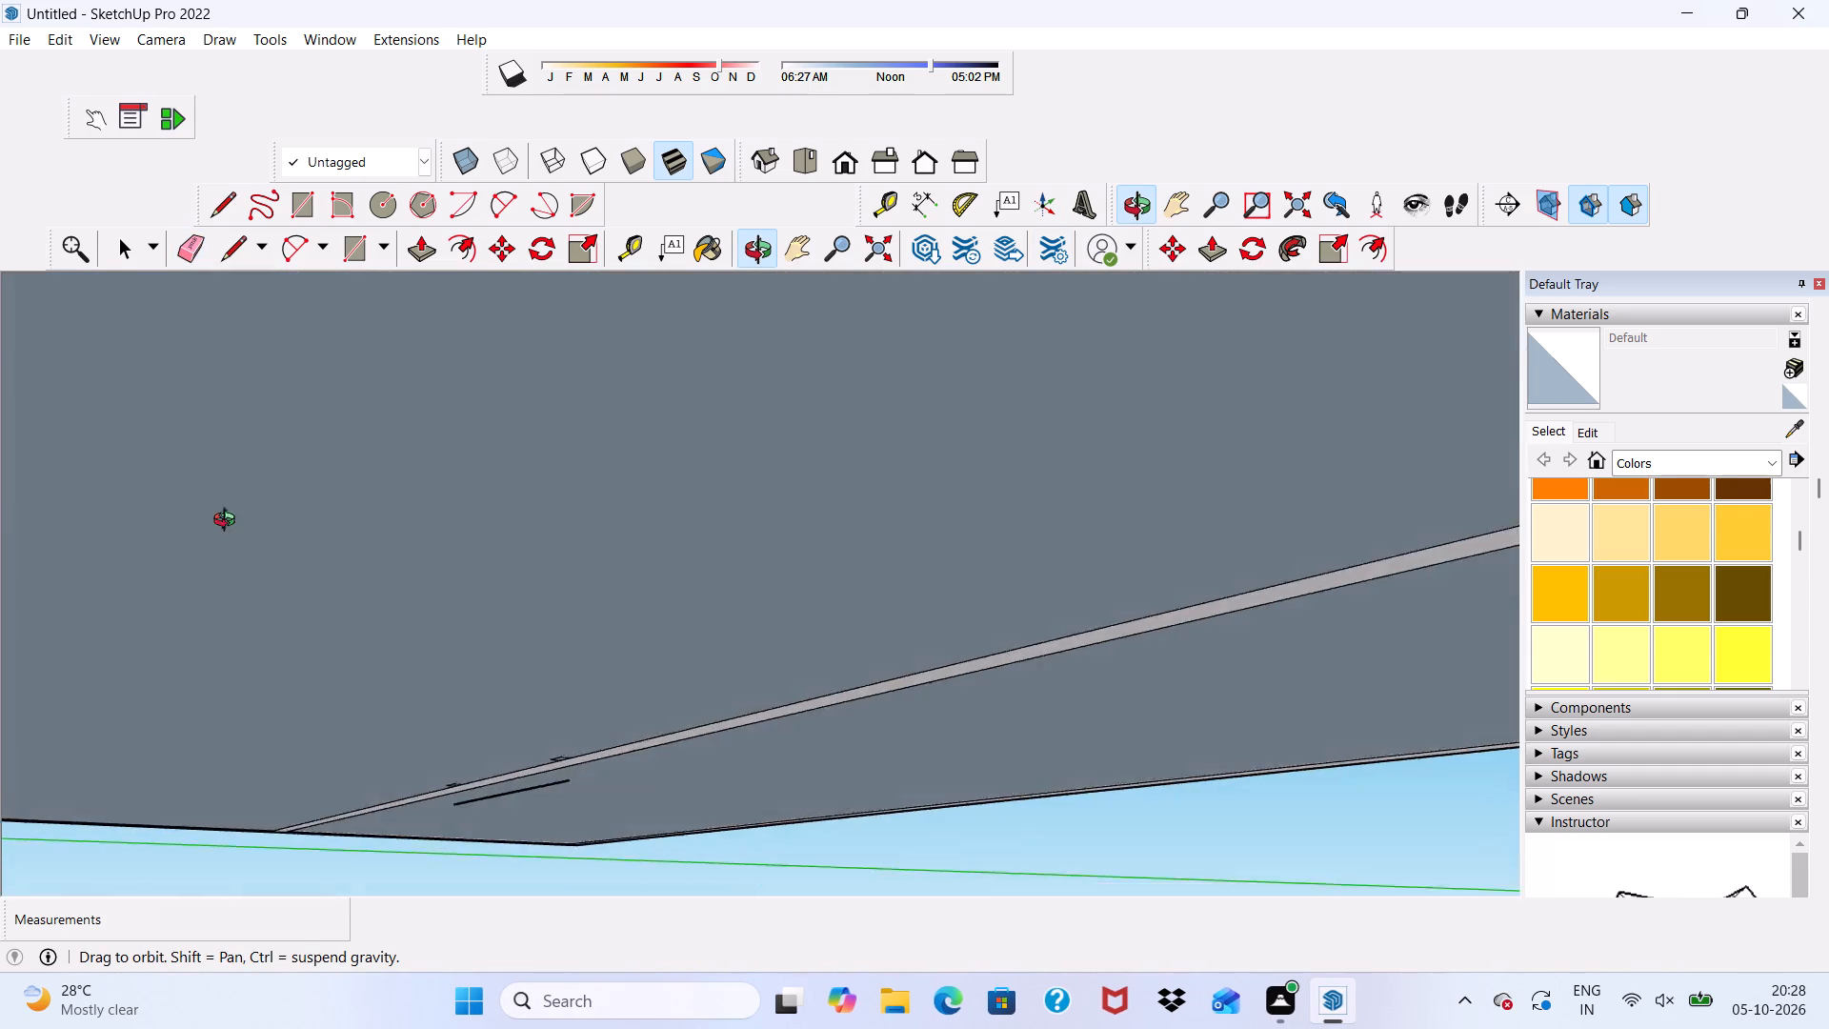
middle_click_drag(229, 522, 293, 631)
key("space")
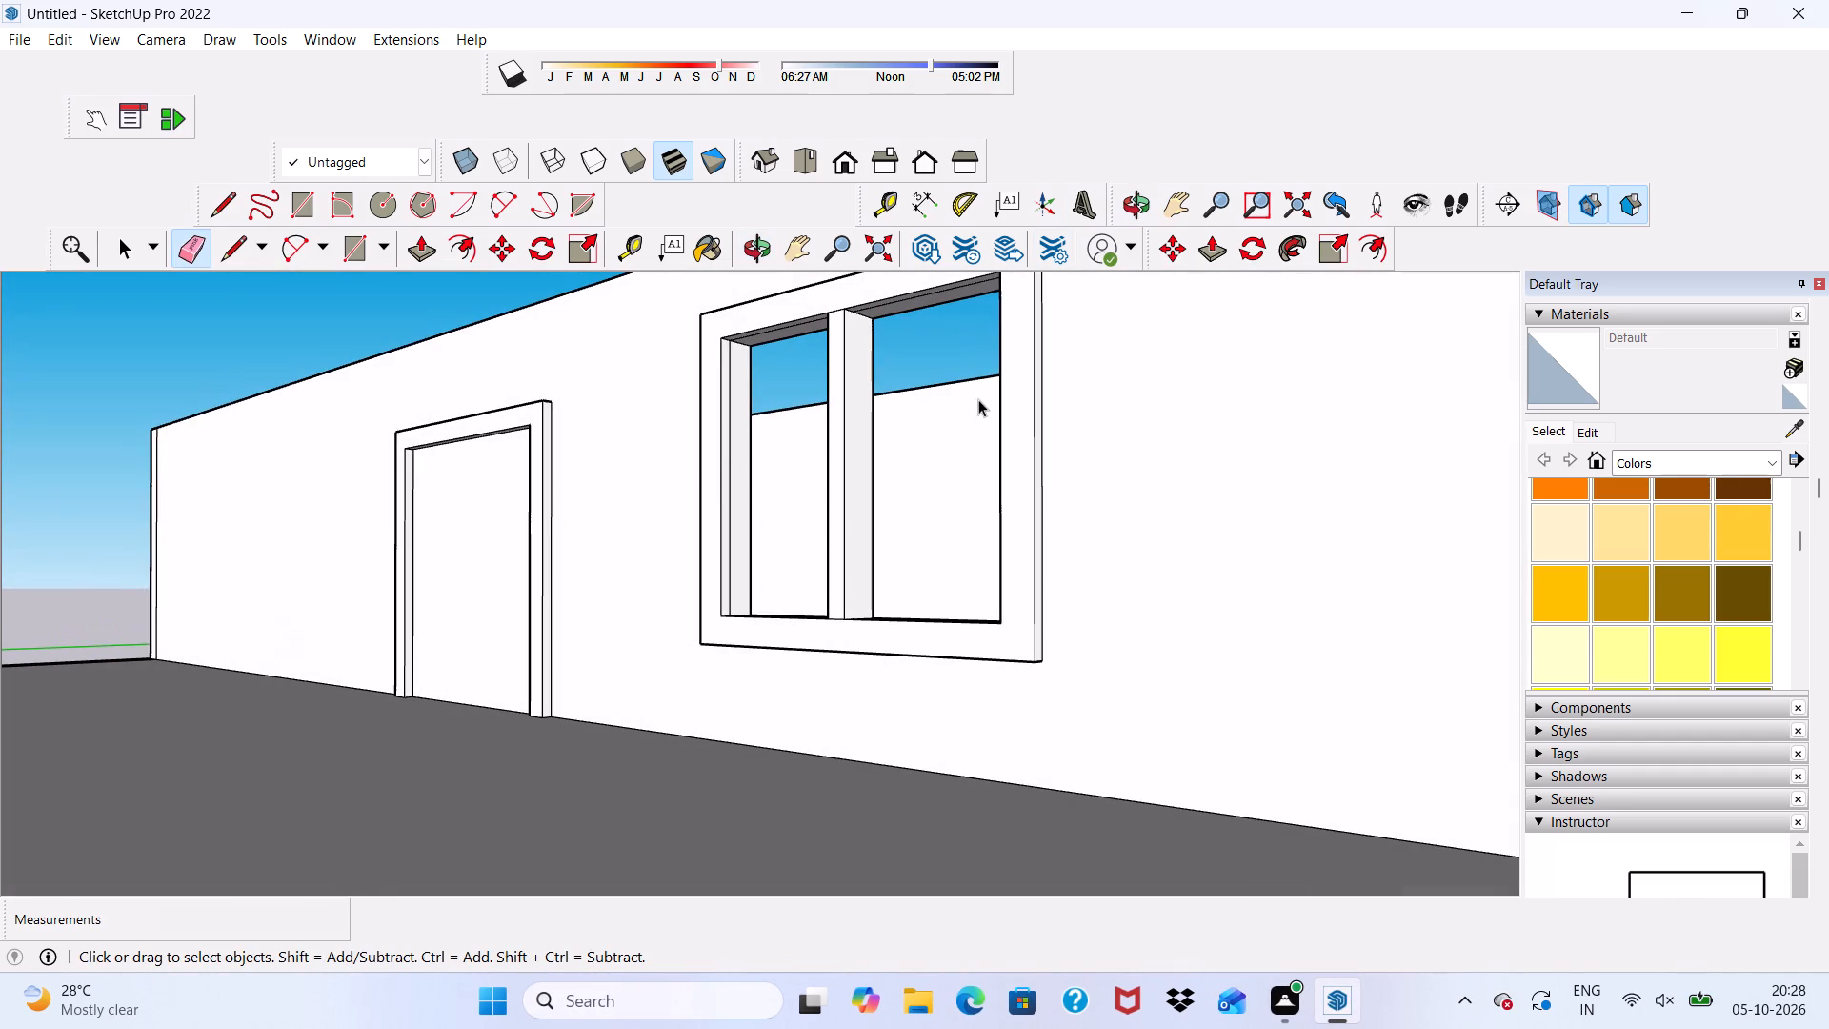
Draw a circle of about 1 3/4" radius near the top of the window's left jamb, on its inner side.
scroll(962, 420, "up", 1)
scroll(695, 341, "up", 4)
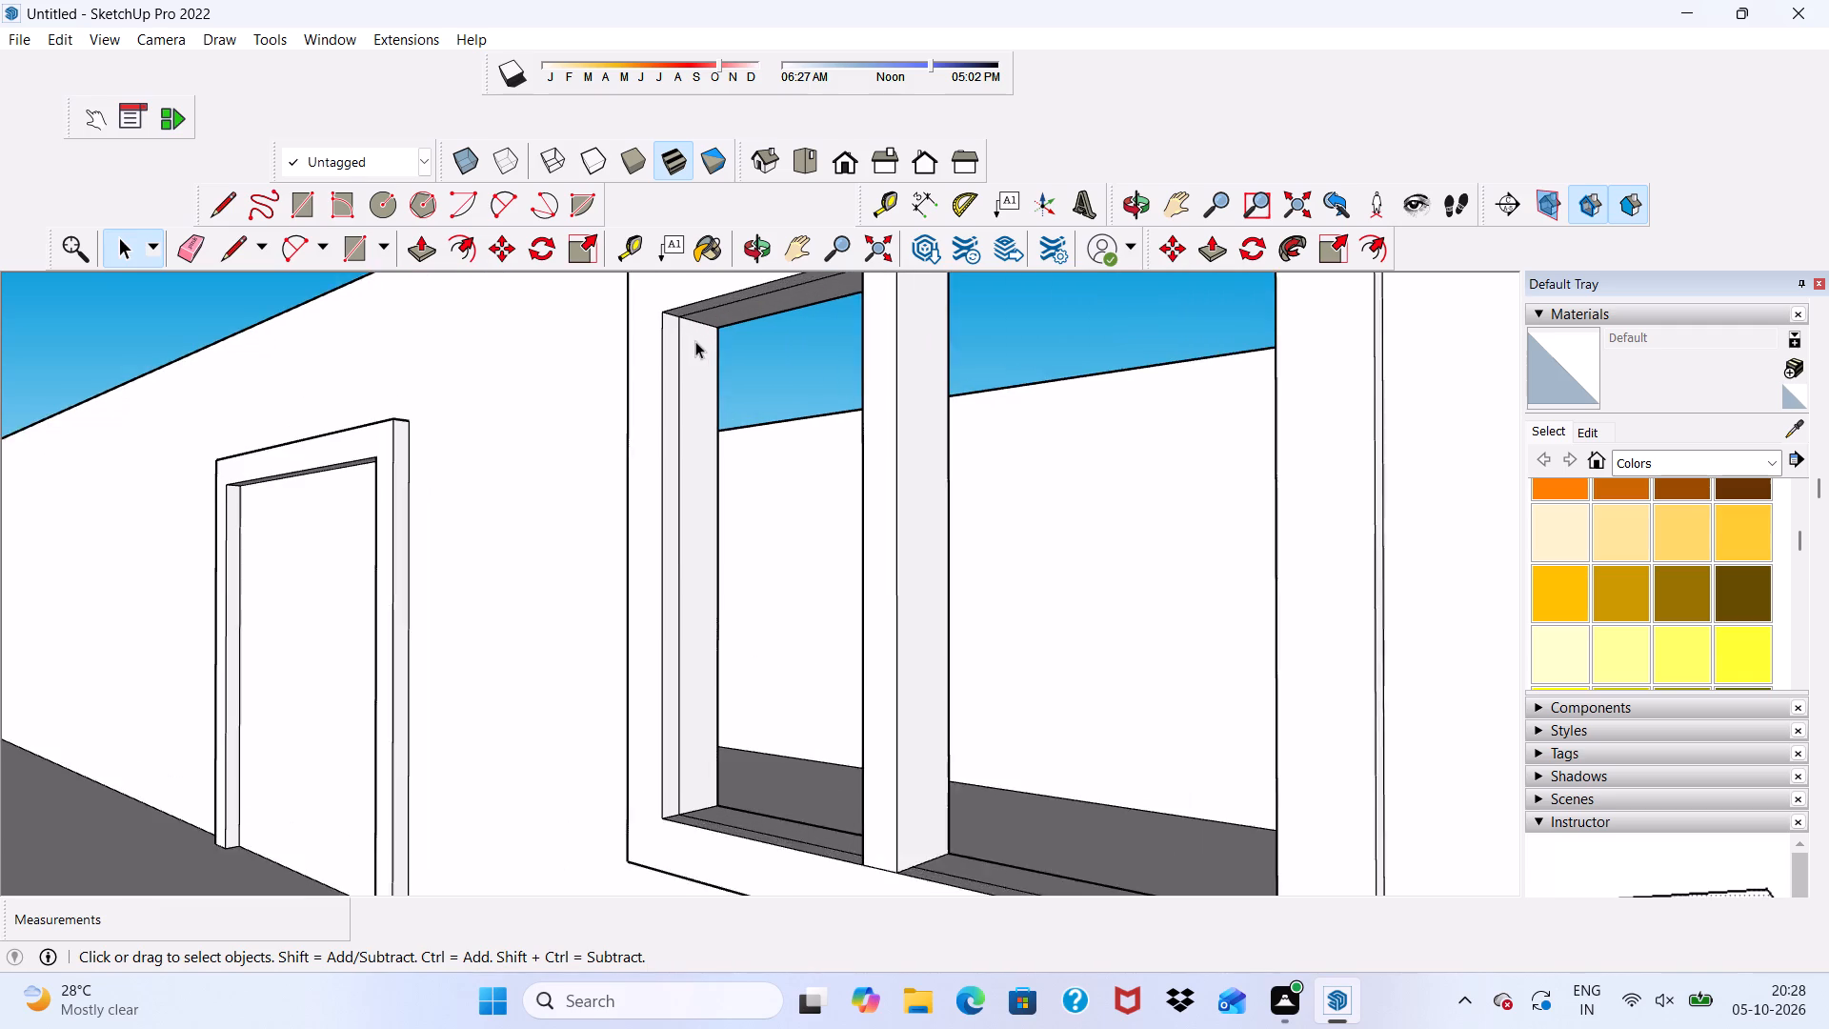
scroll(695, 341, "up", 1)
left_click(375, 197)
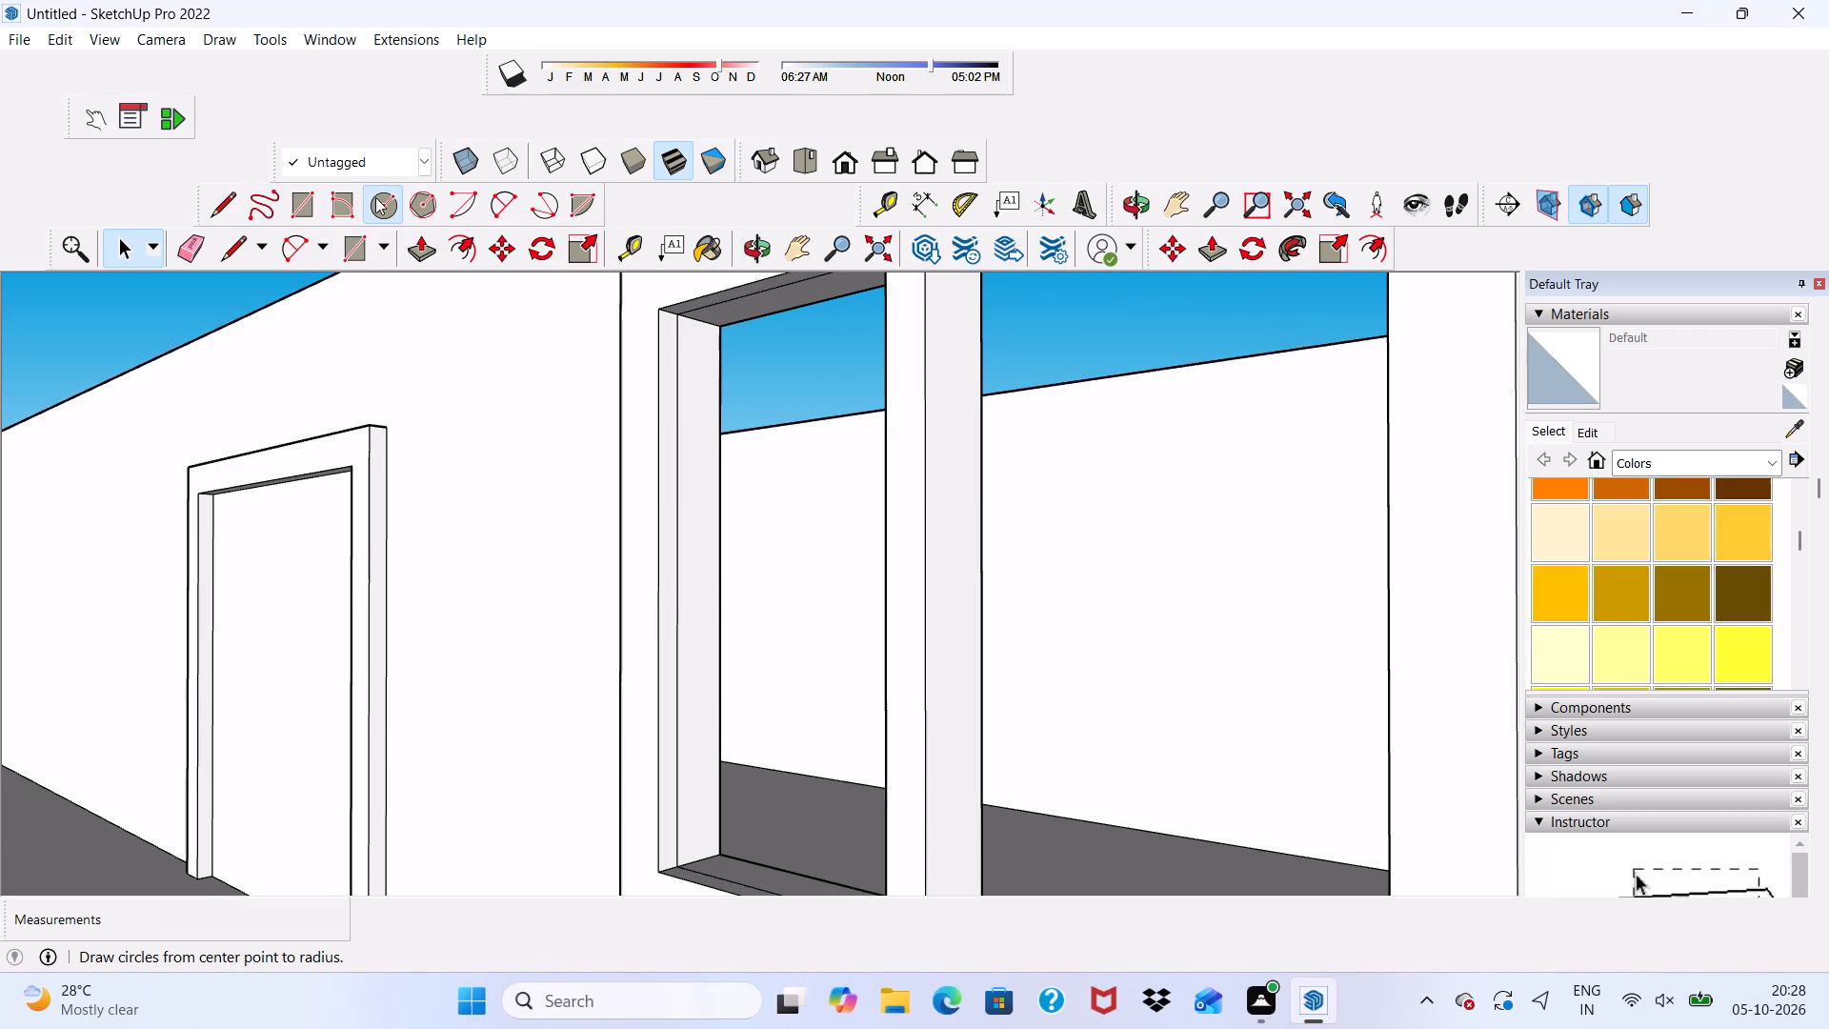
scroll(740, 336, "up", 4)
scroll(722, 345, "down", 10)
middle_click_drag(811, 293, 801, 301)
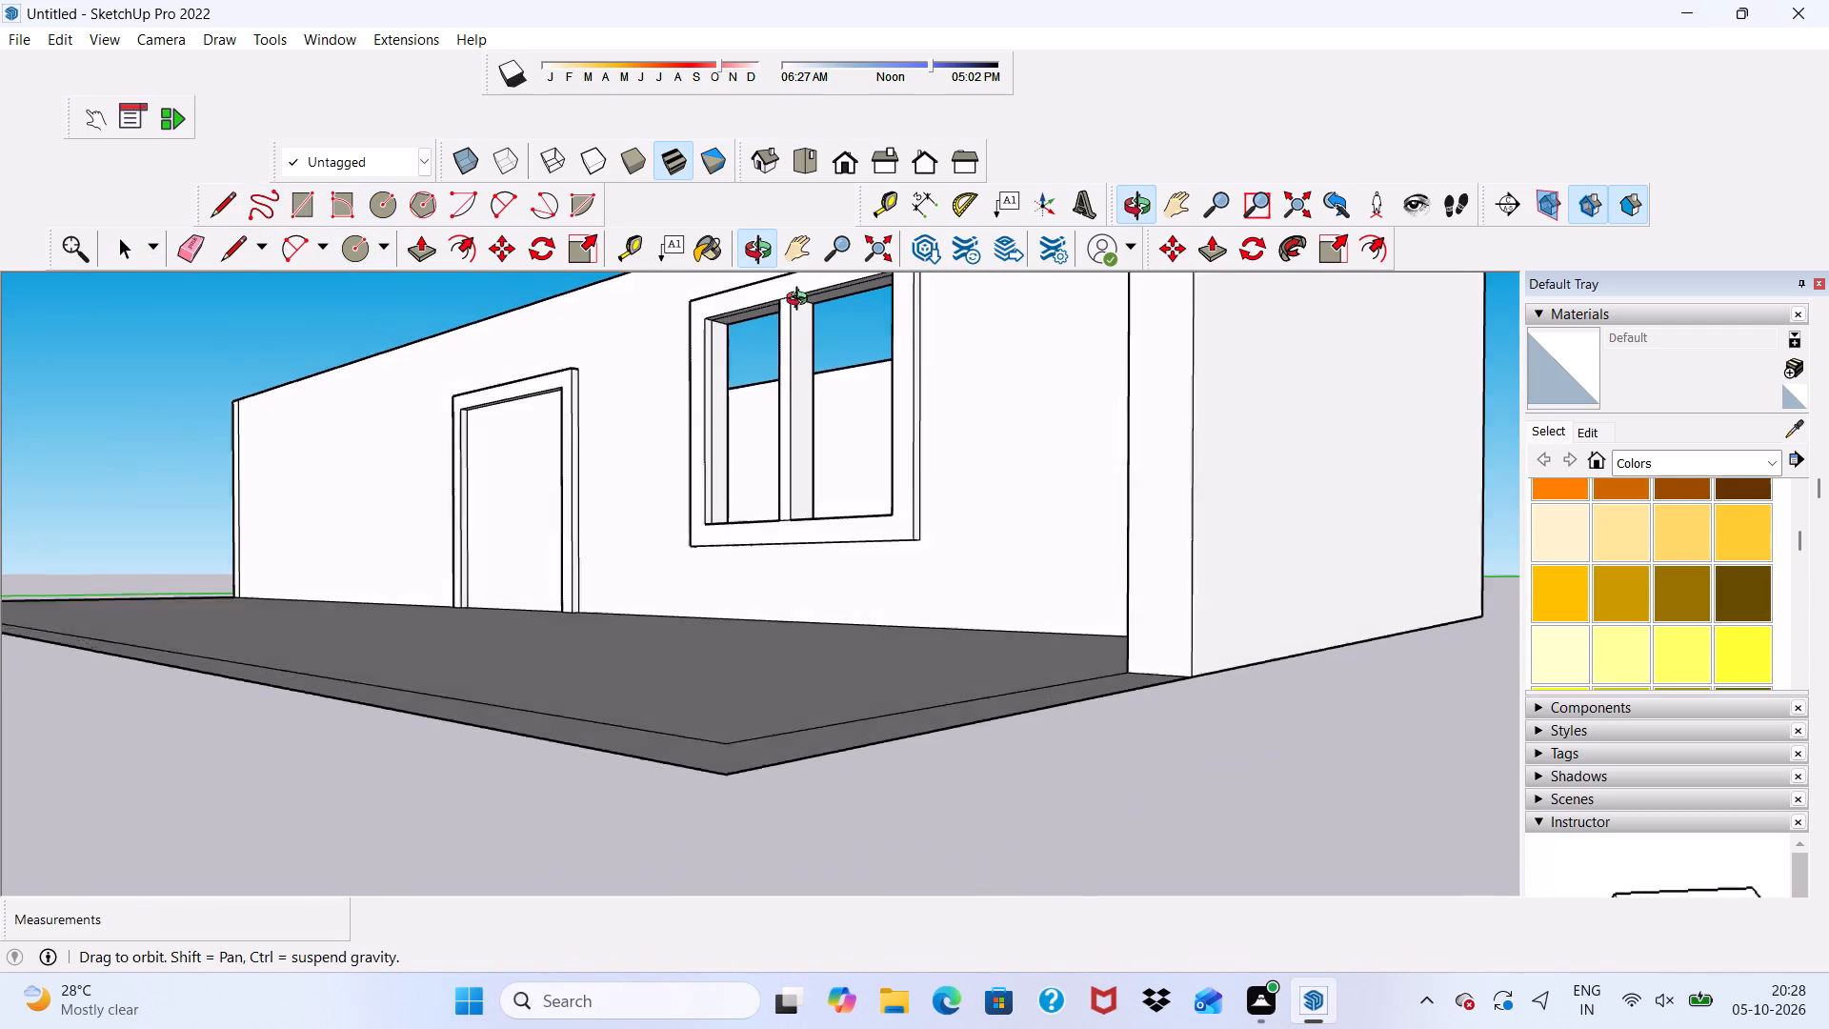
middle_click_drag(801, 301, 717, 339)
scroll(717, 338, "up", 13)
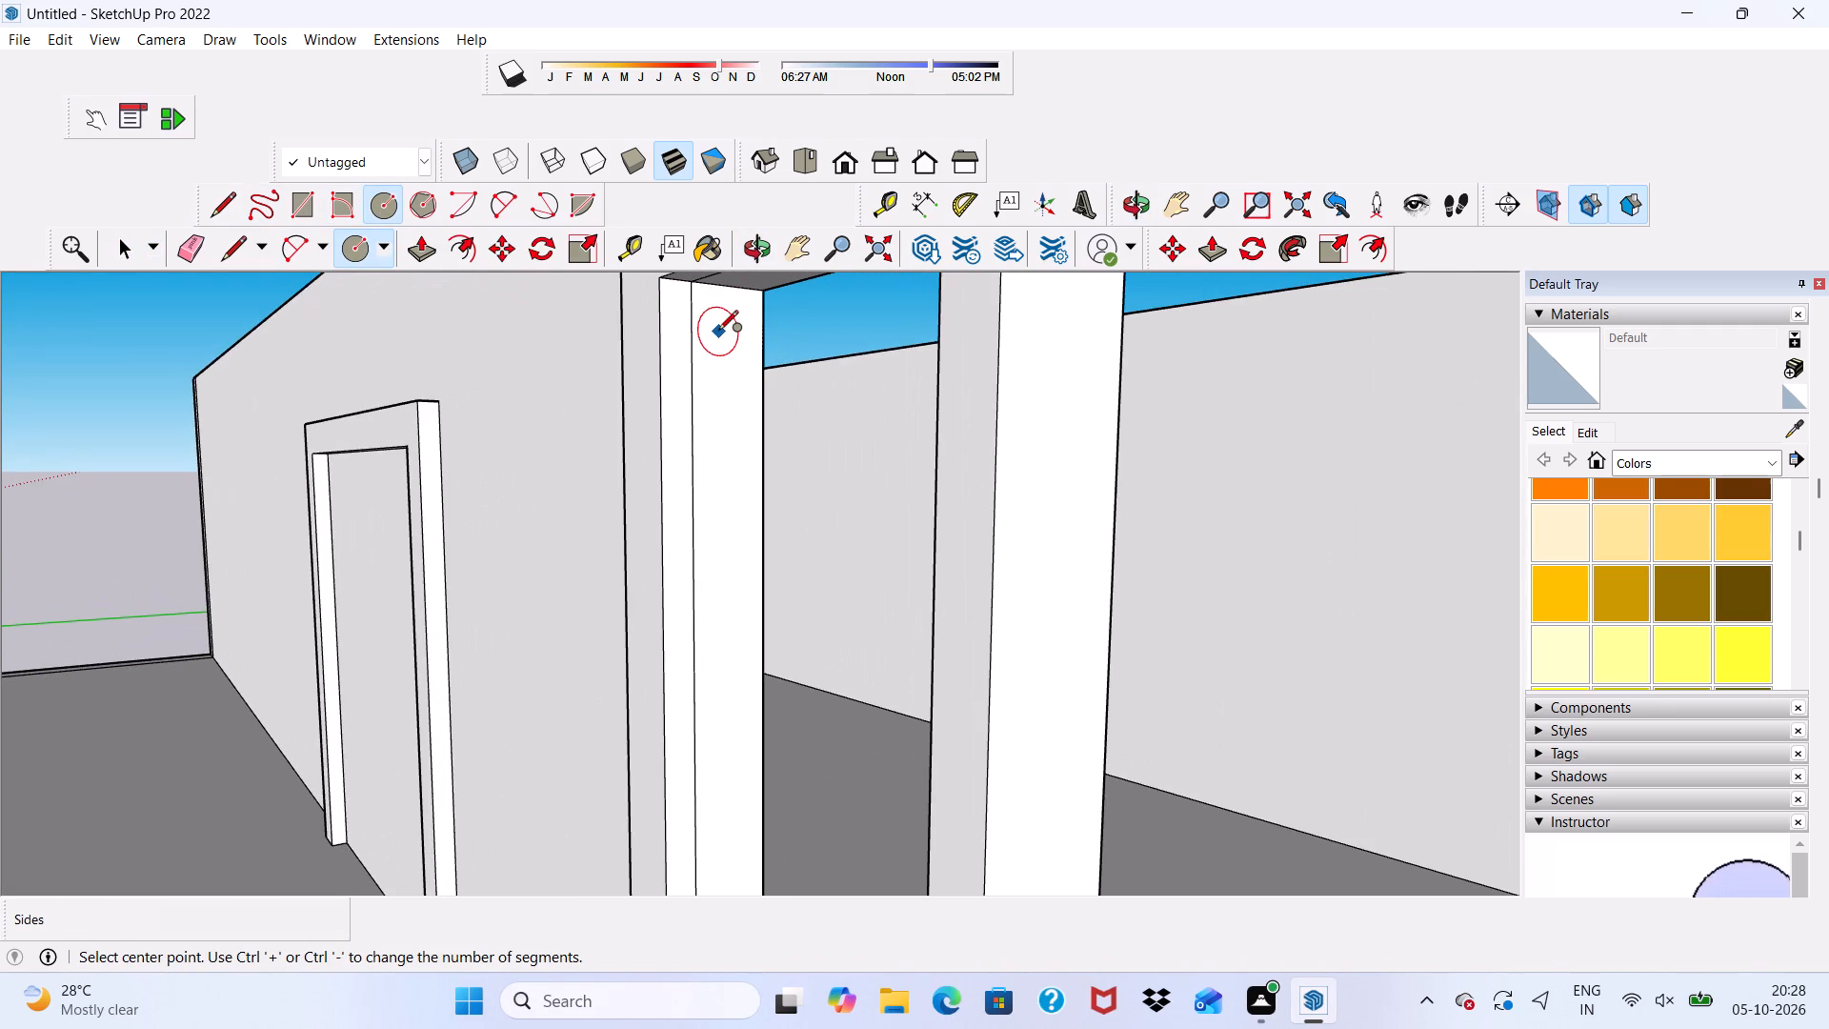
left_click(727, 322)
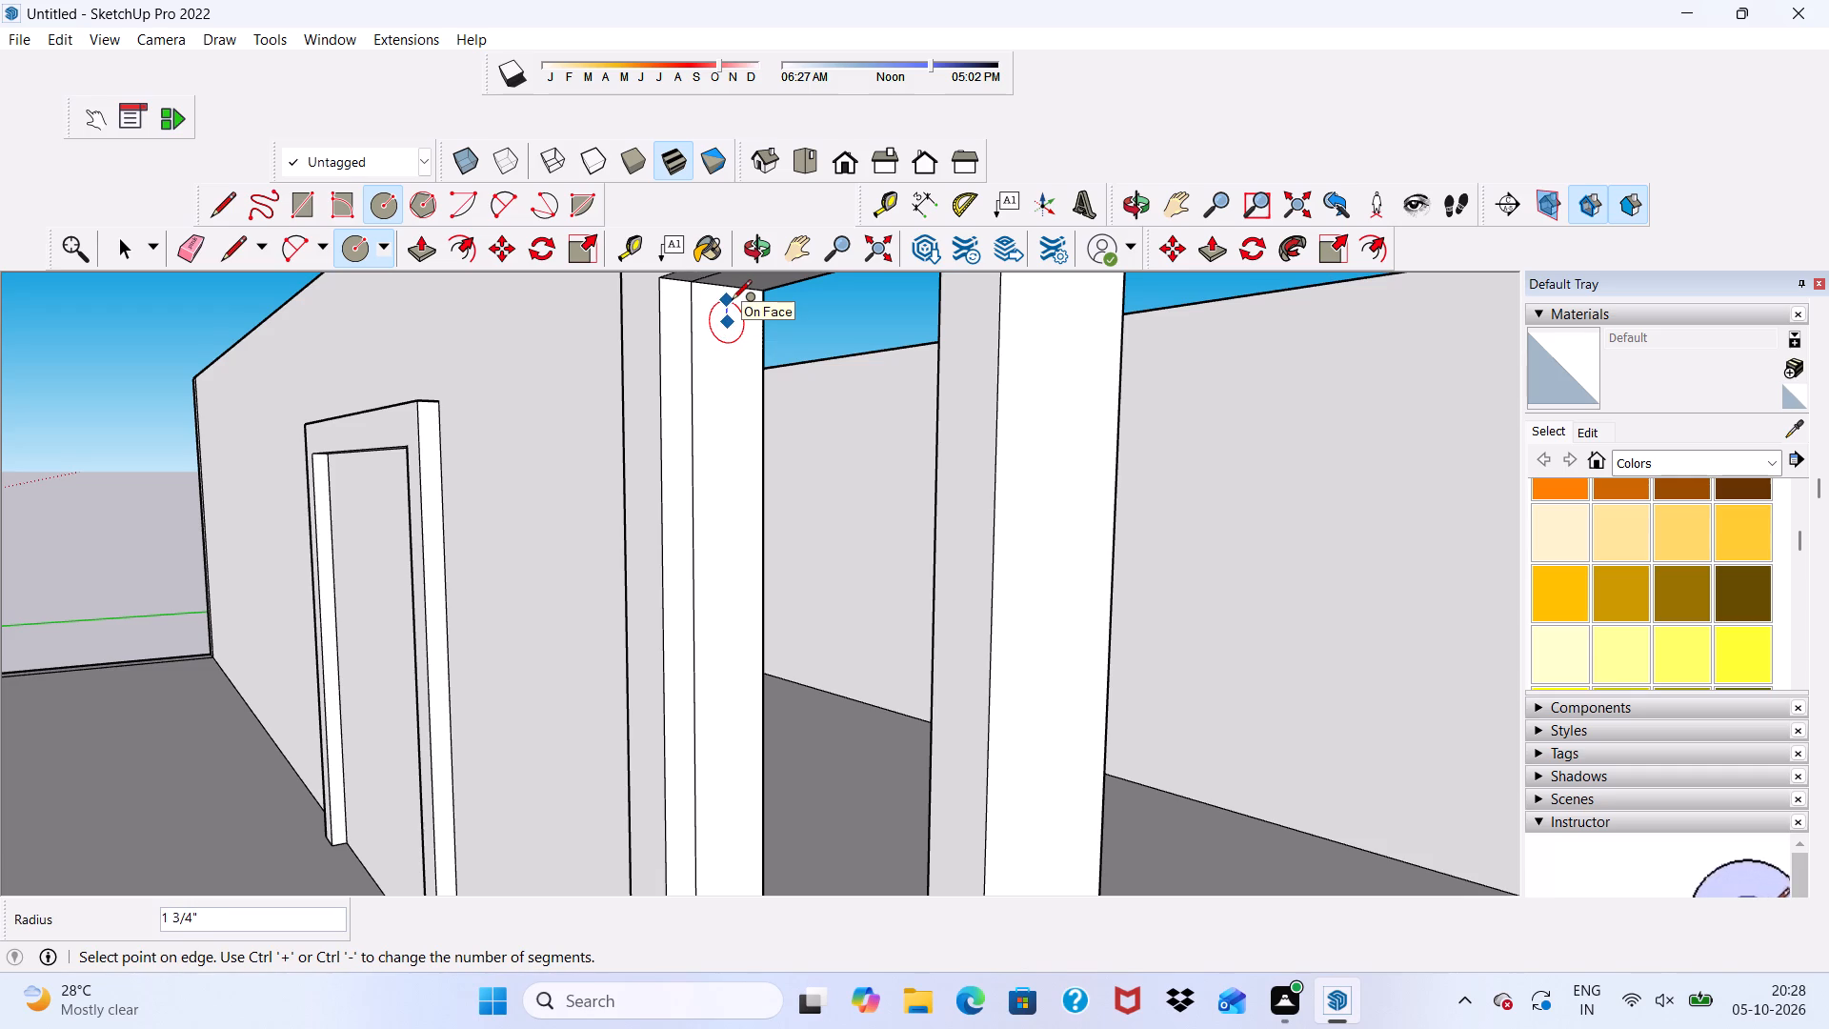
left_click(732, 301)
scroll(732, 301, "down", 4)
scroll(658, 435, "down", 4)
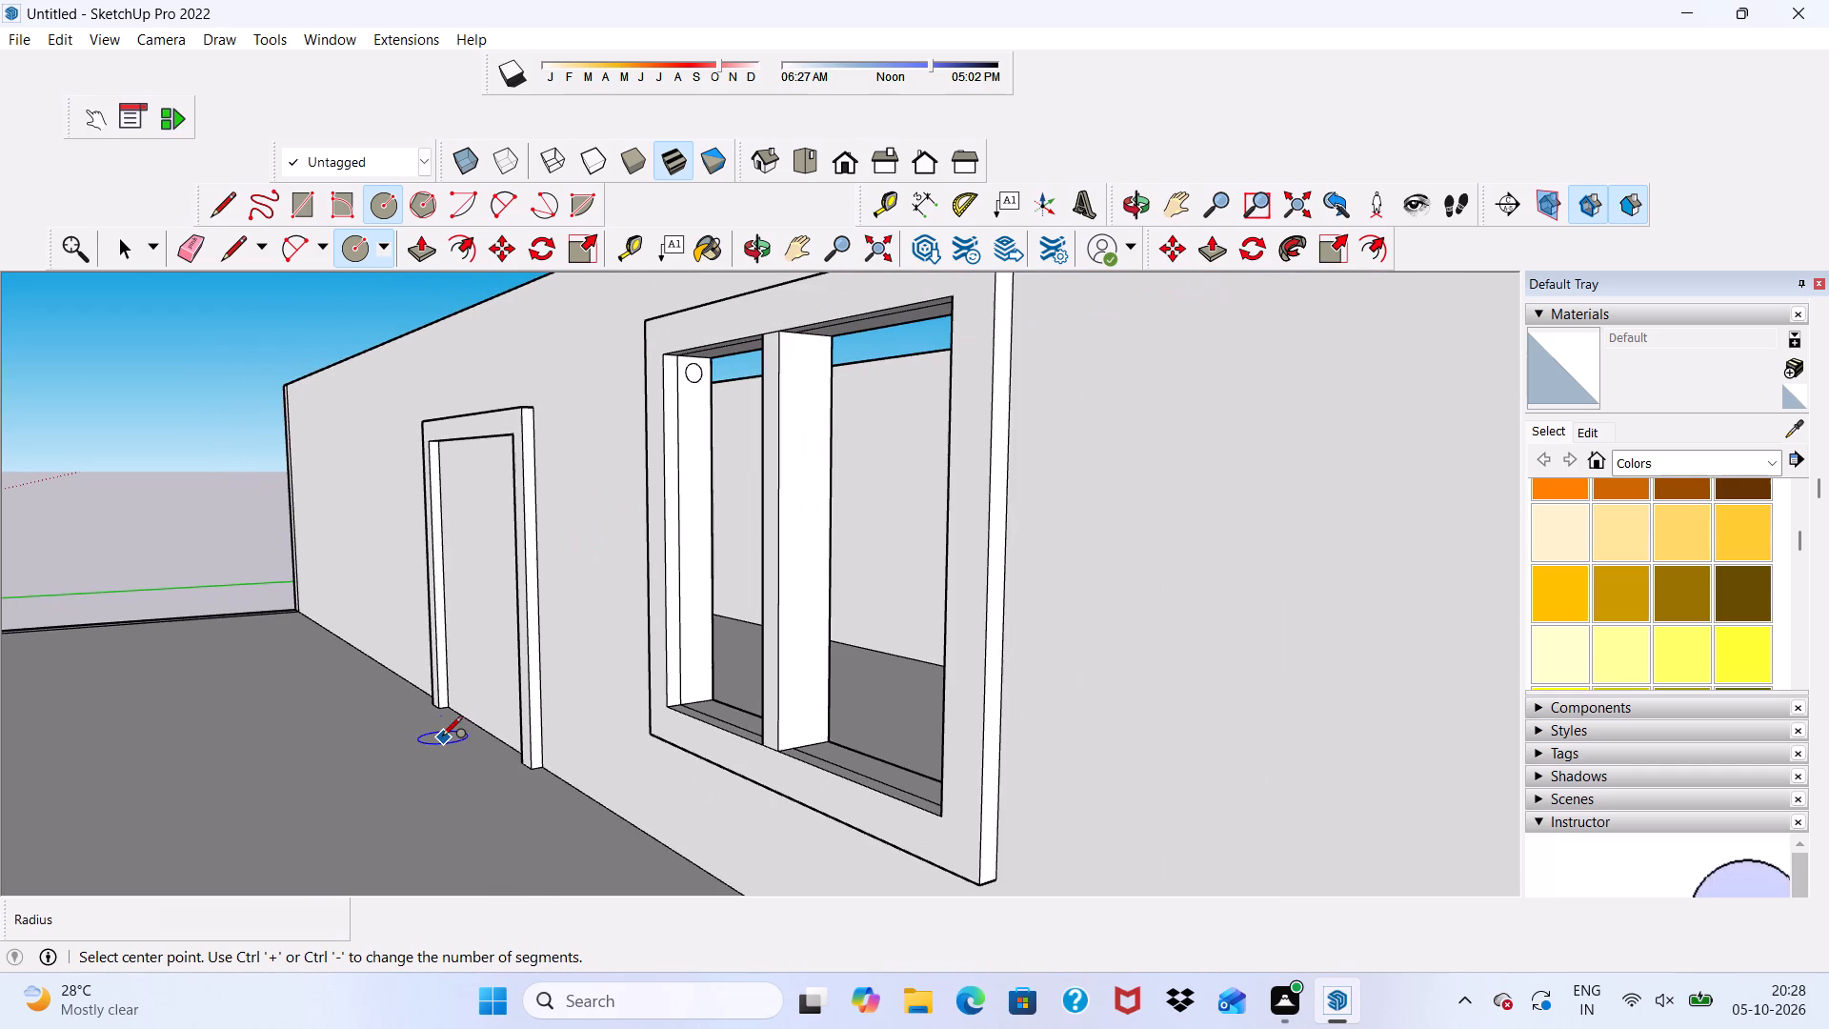
Copy the circle straight down the jamb by about 5 9/16" and array it as 10 evenly spaced copies.
key("space")
scroll(703, 430, "up", 1)
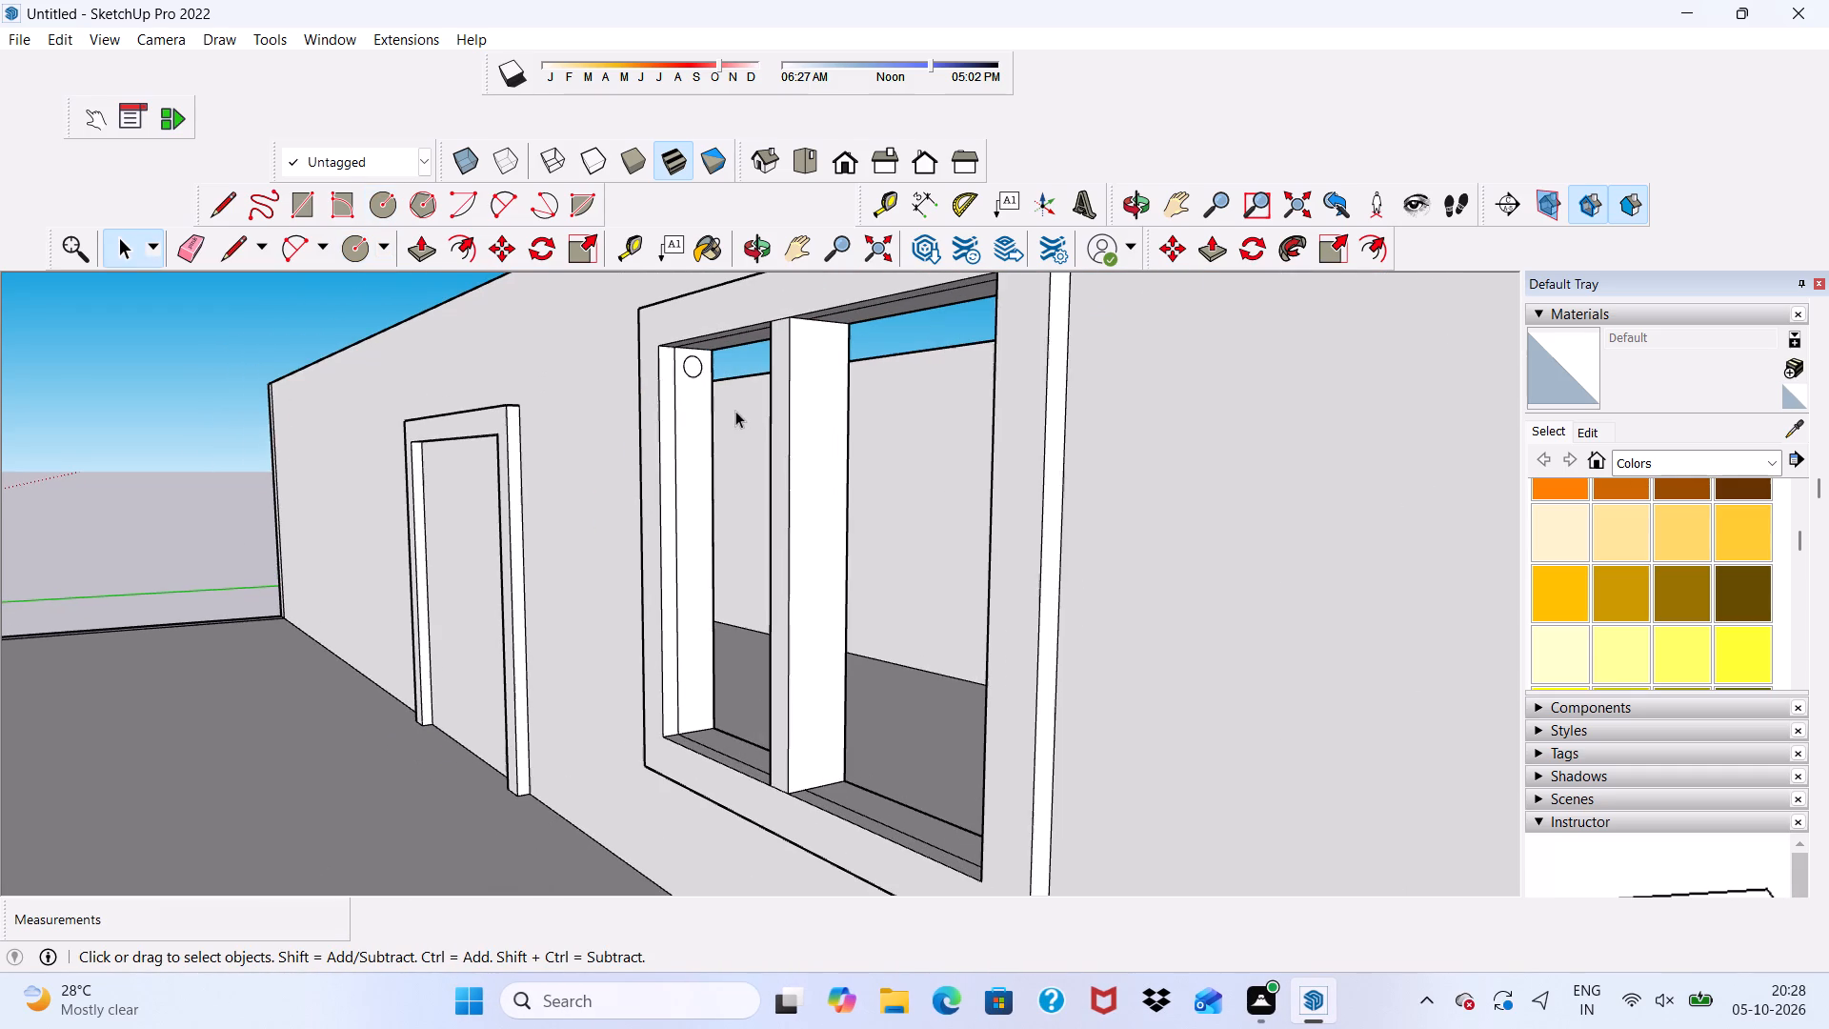
double_click(696, 365)
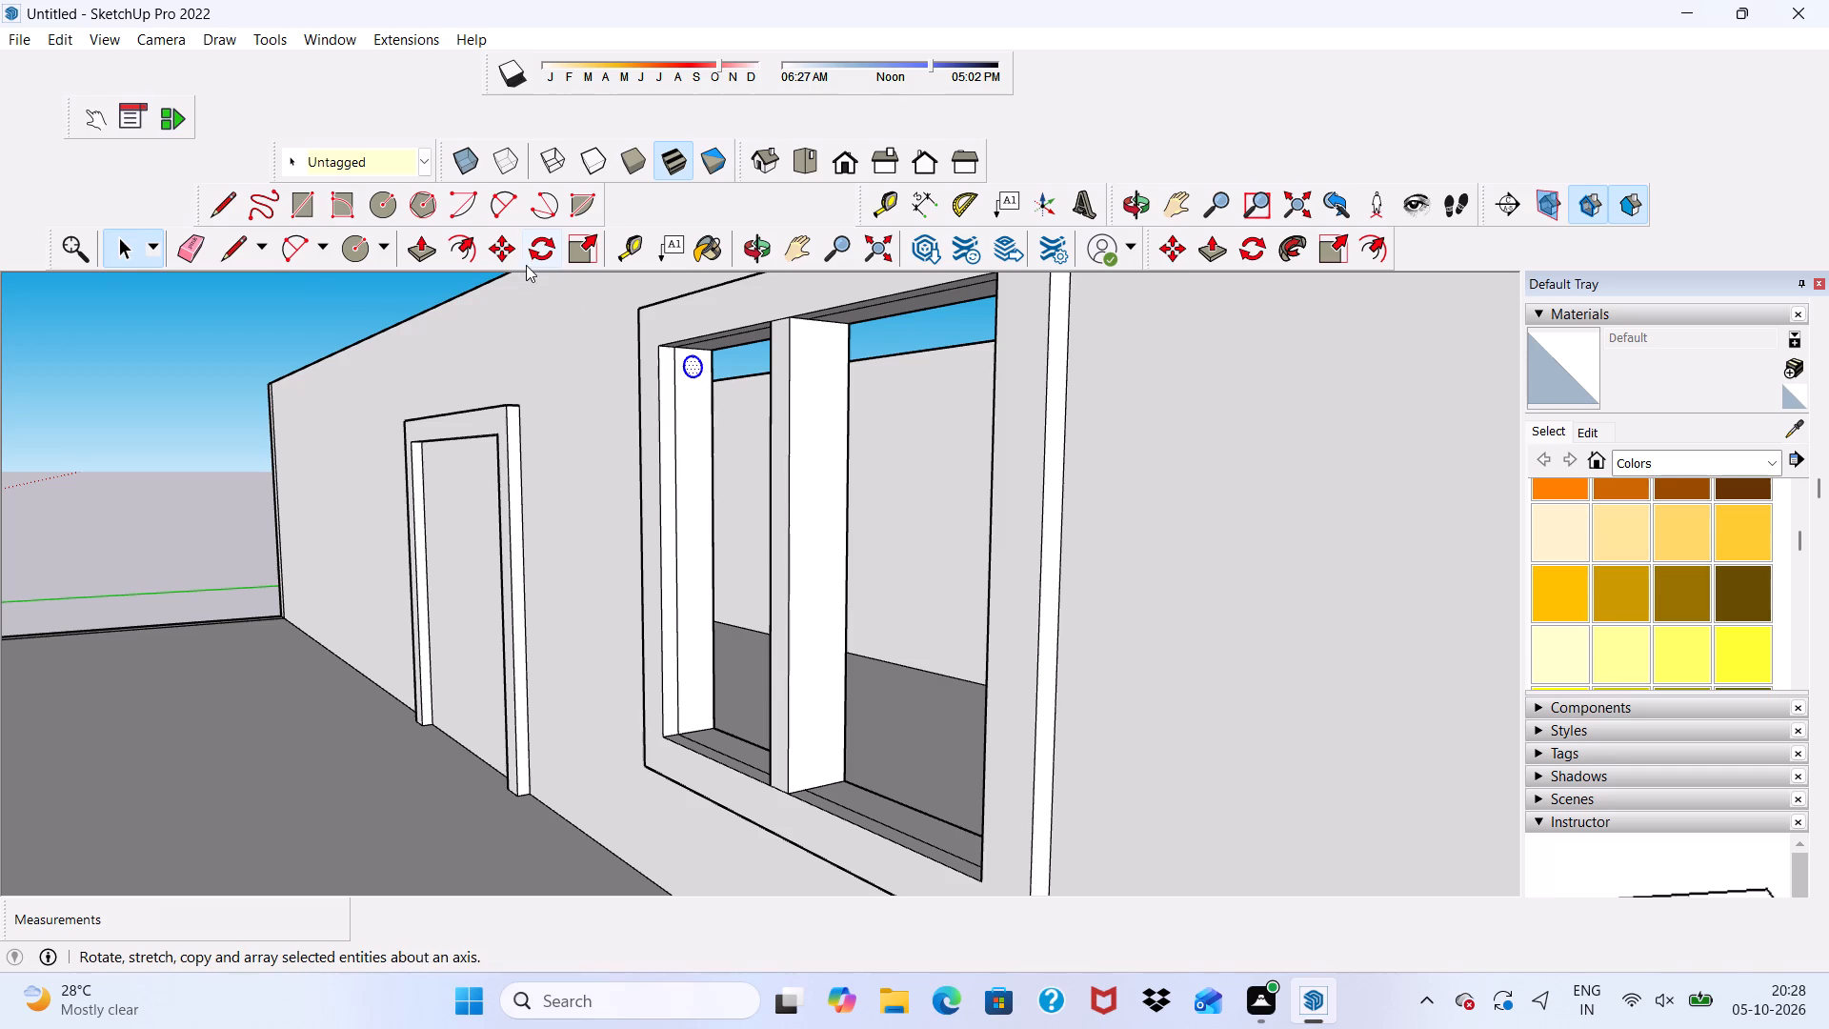
left_click(501, 252)
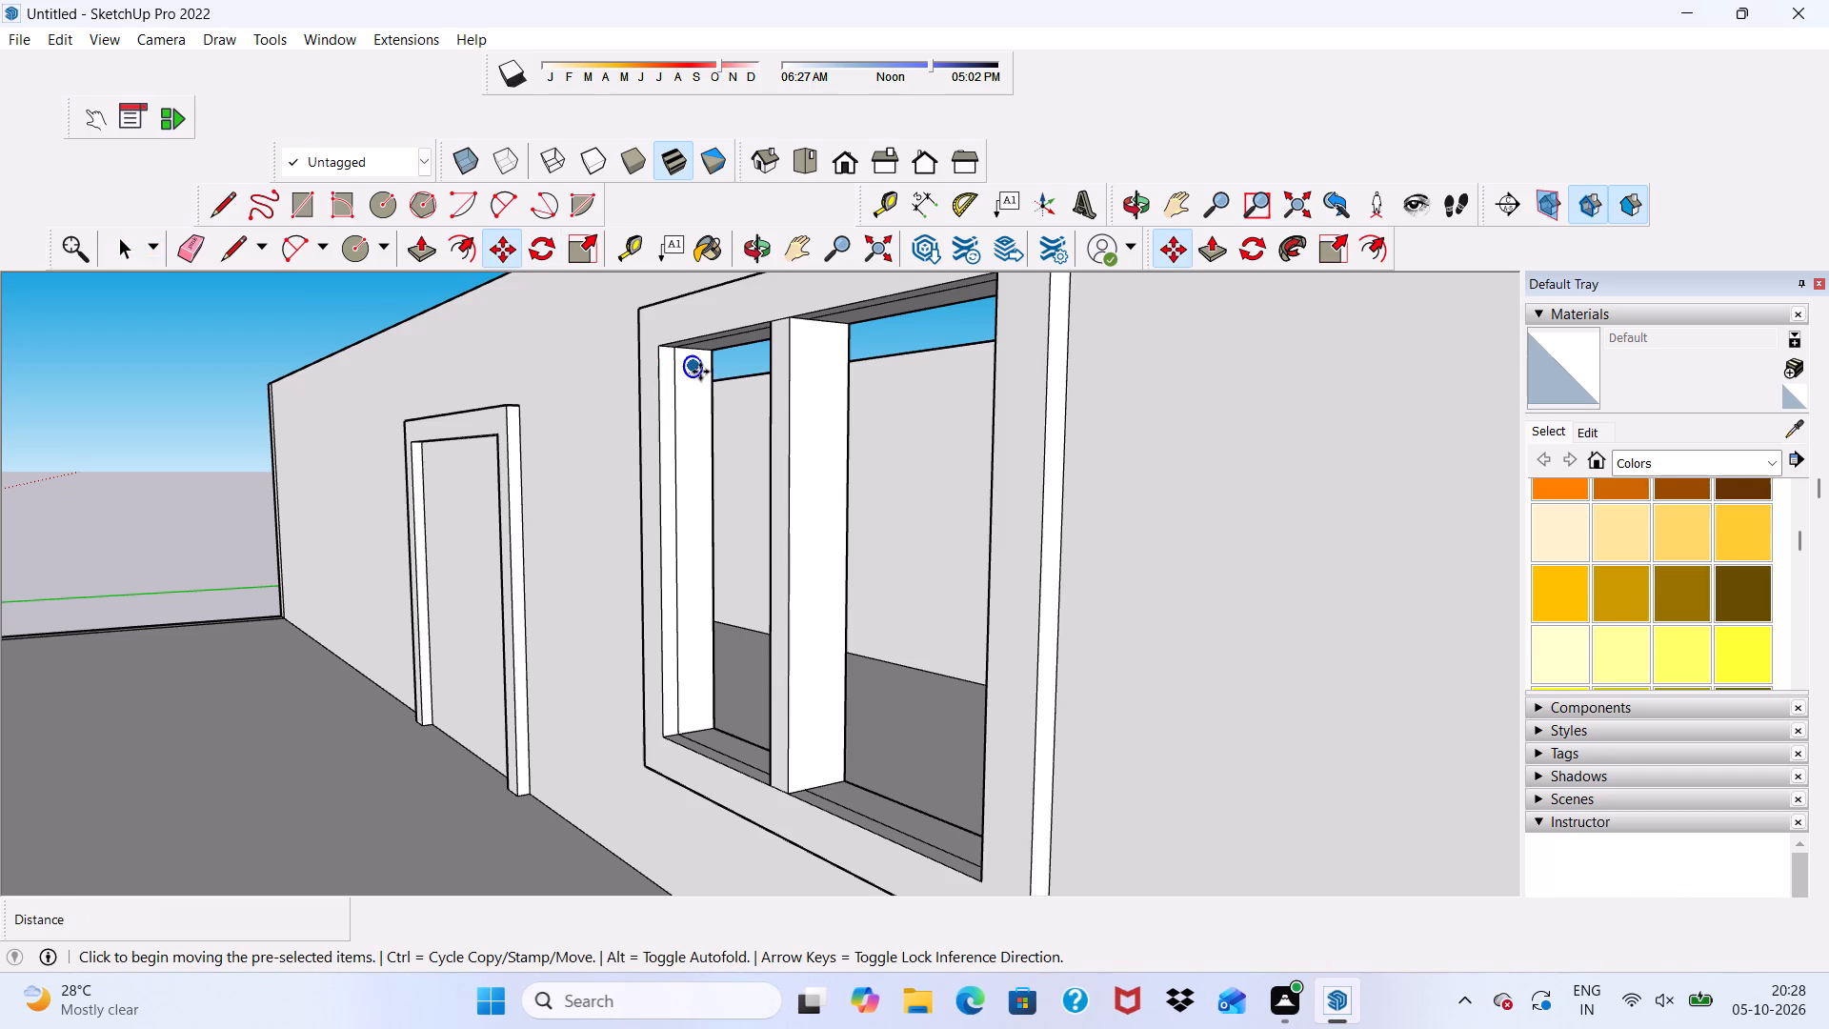
left_click(699, 371)
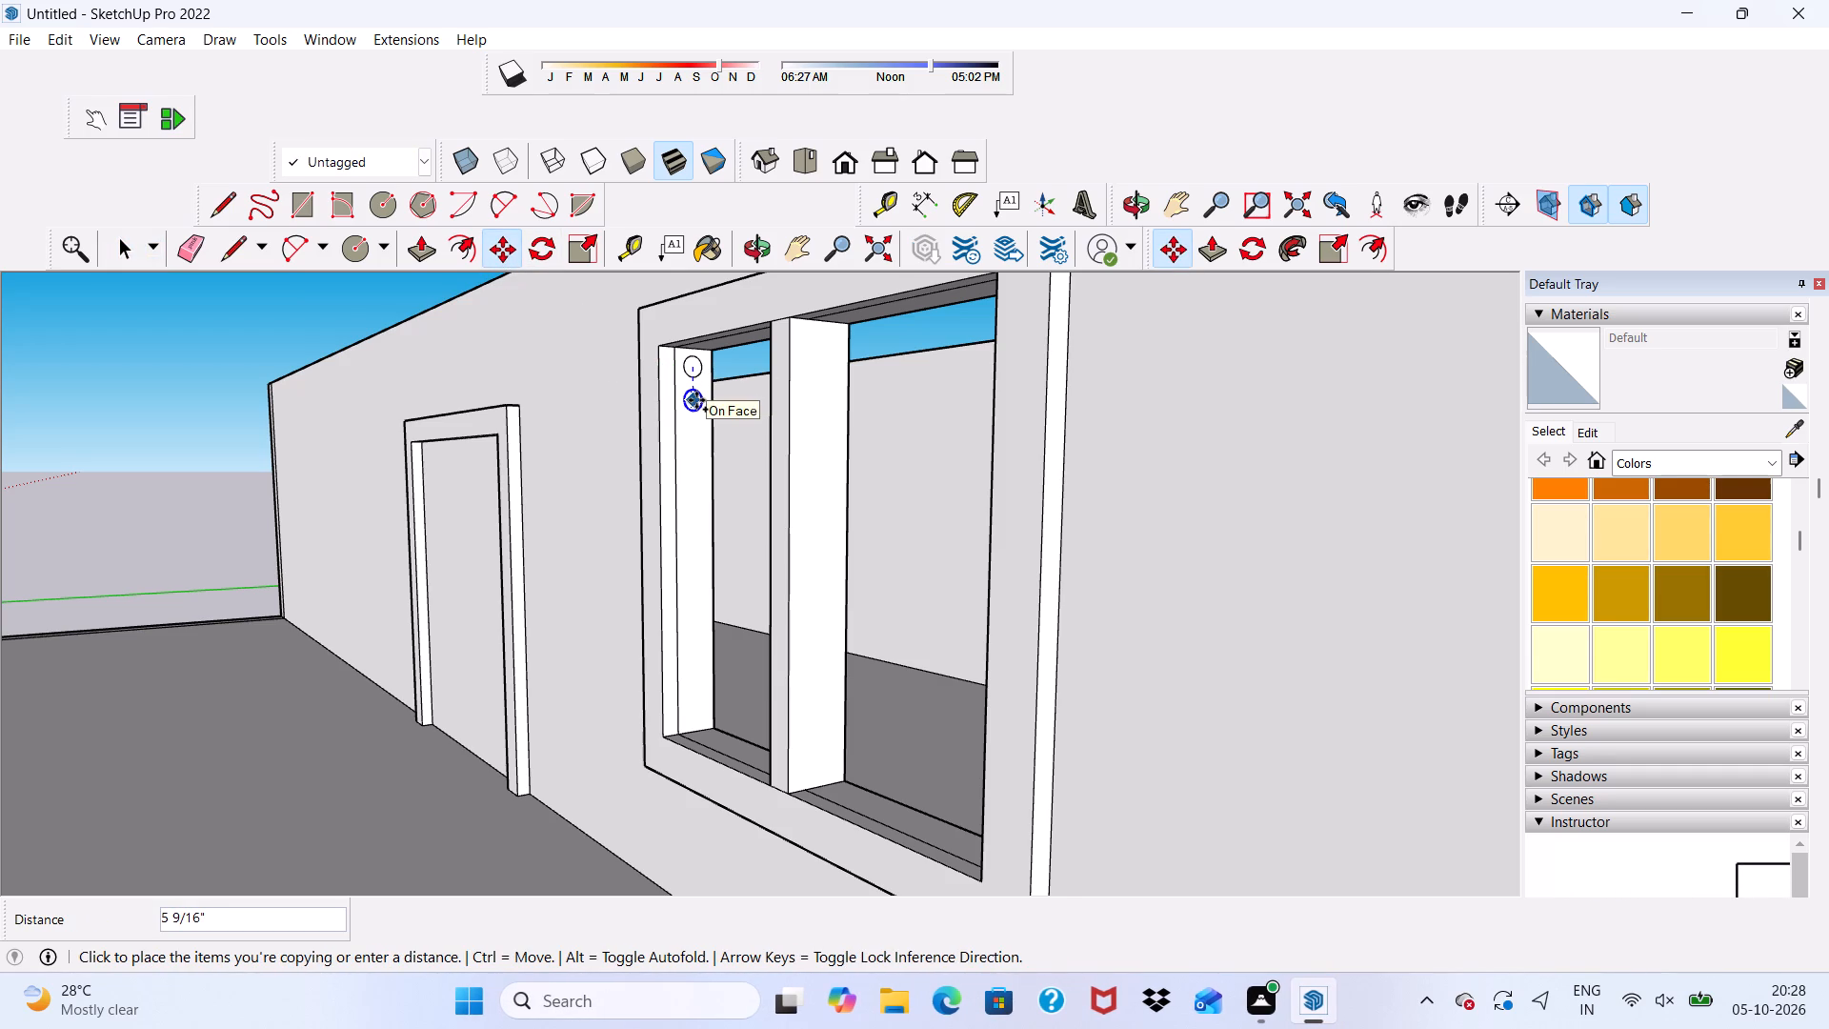
left_click(696, 400)
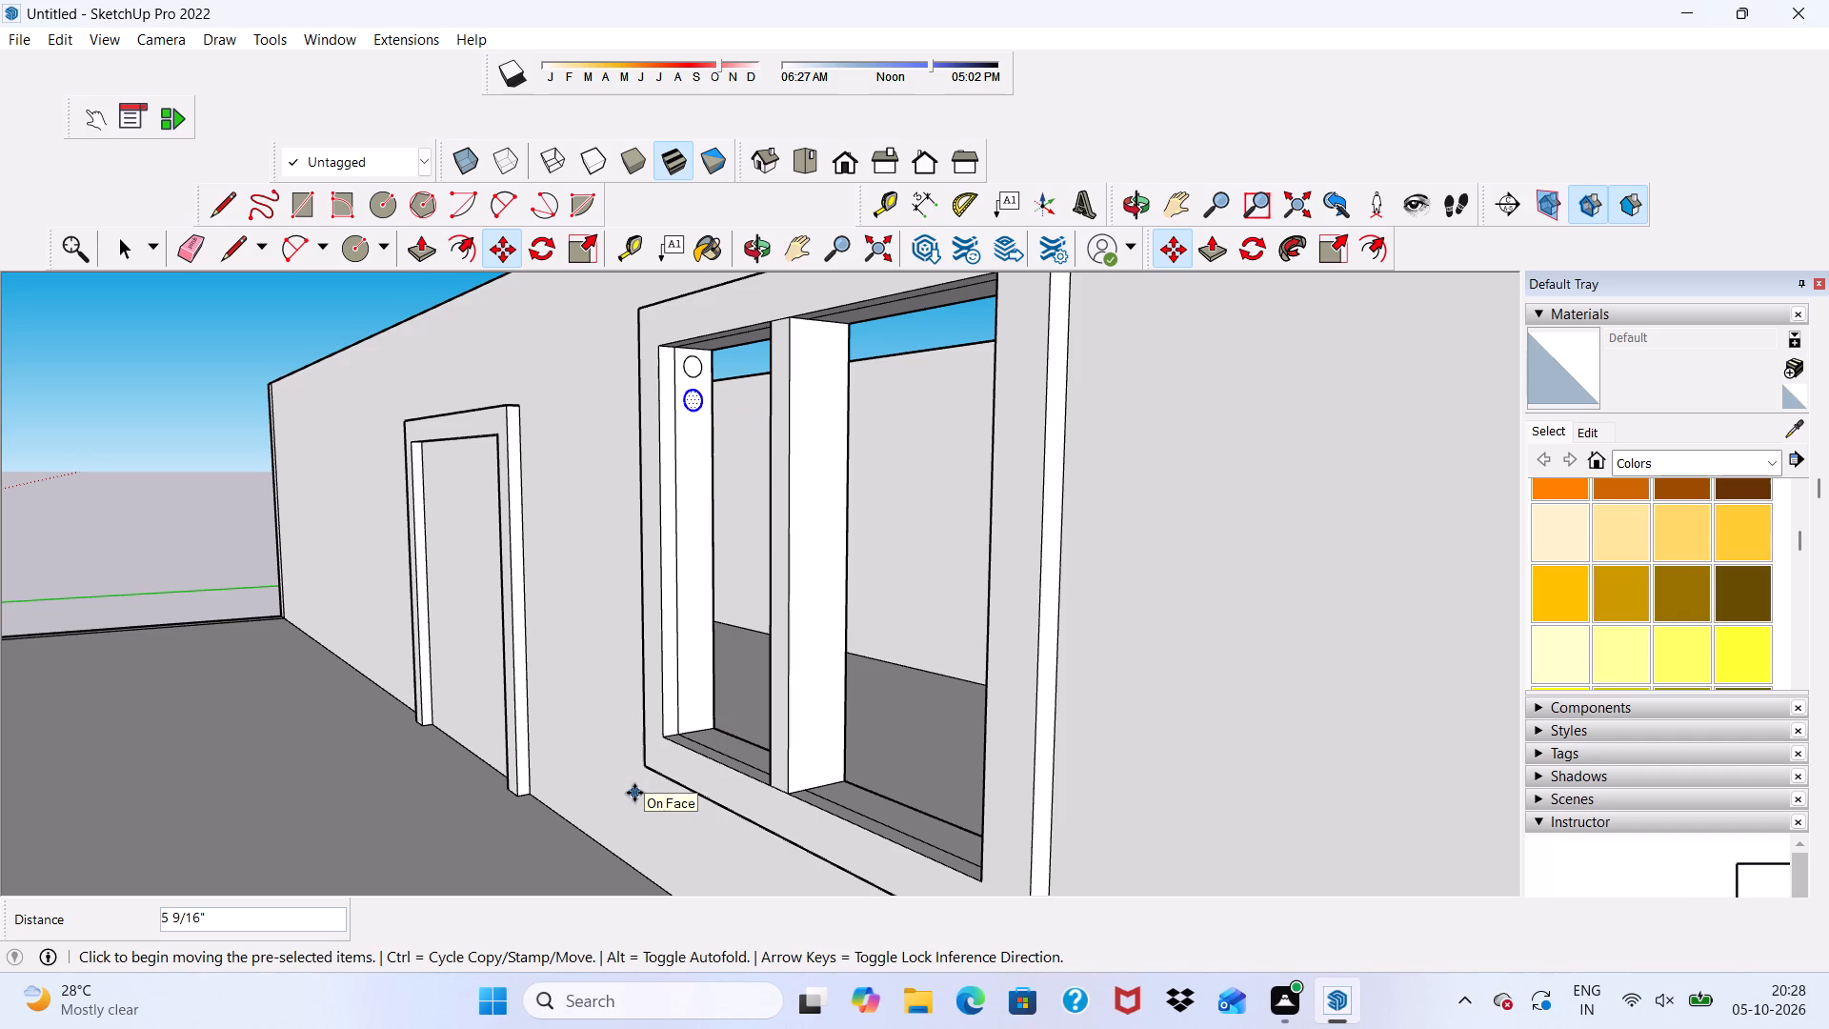
key("shift+asterisk")
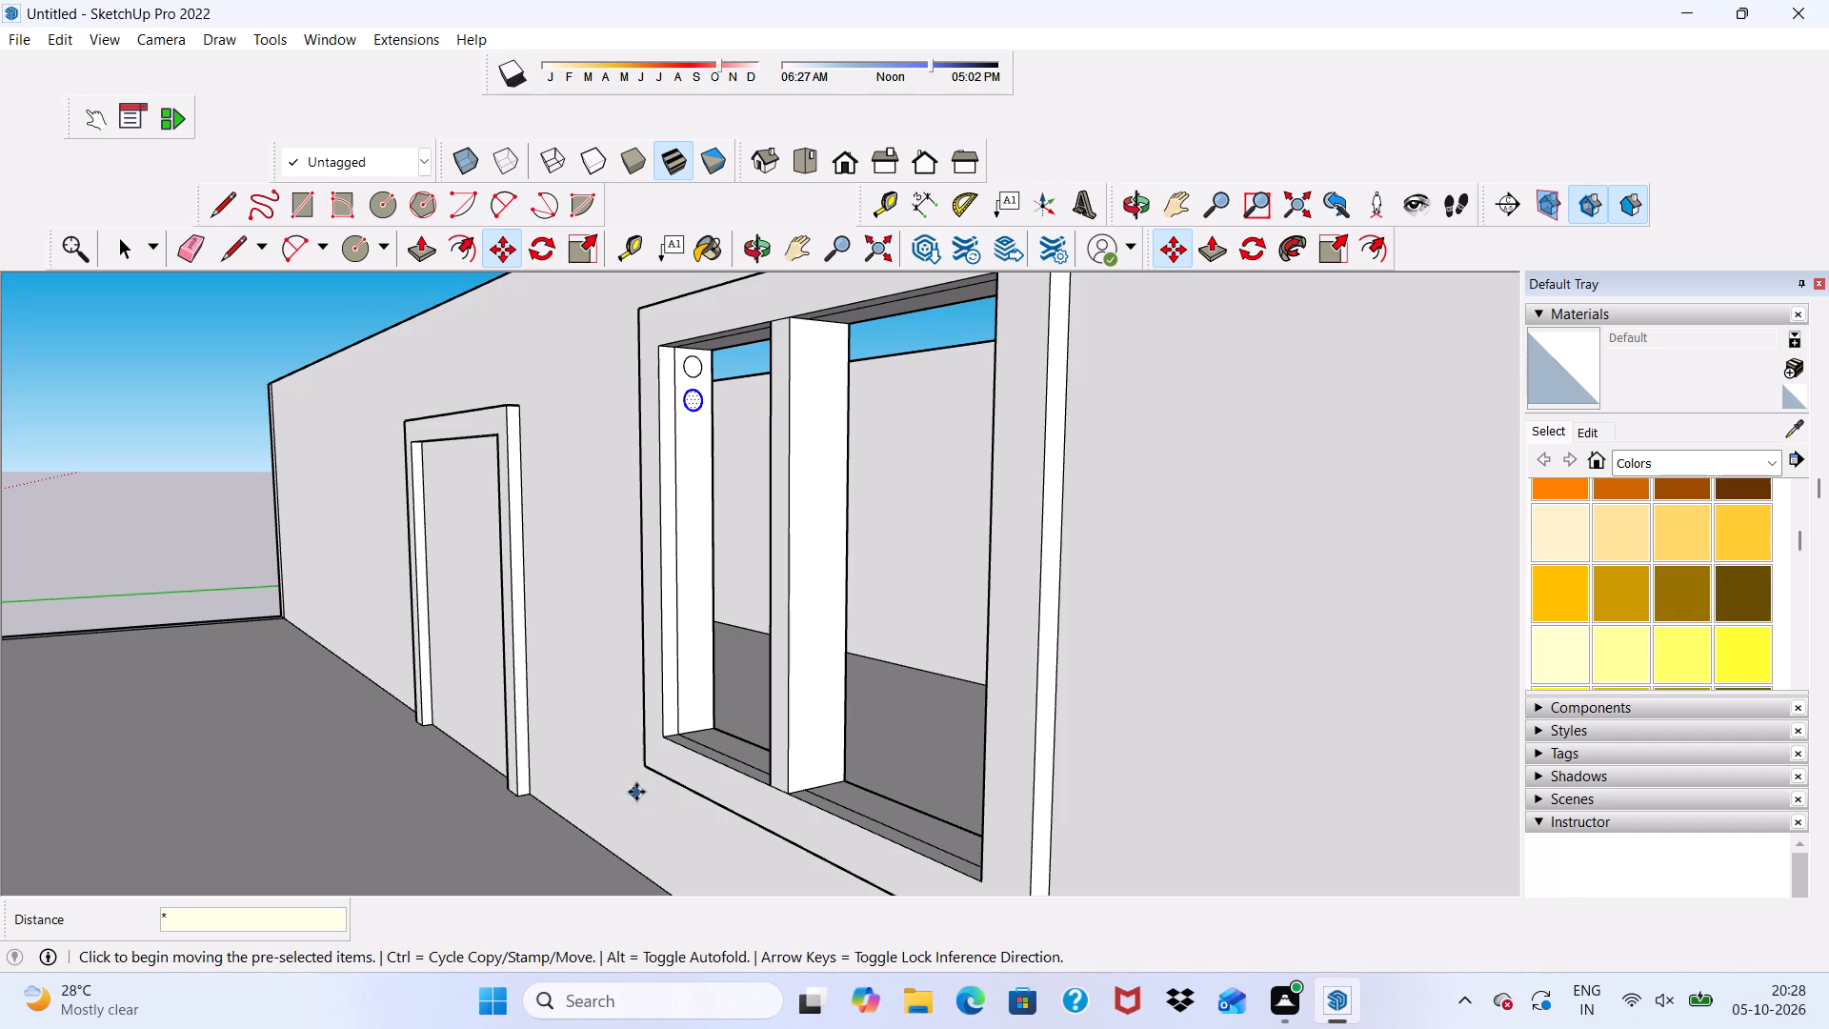
type("10")
key("Return")
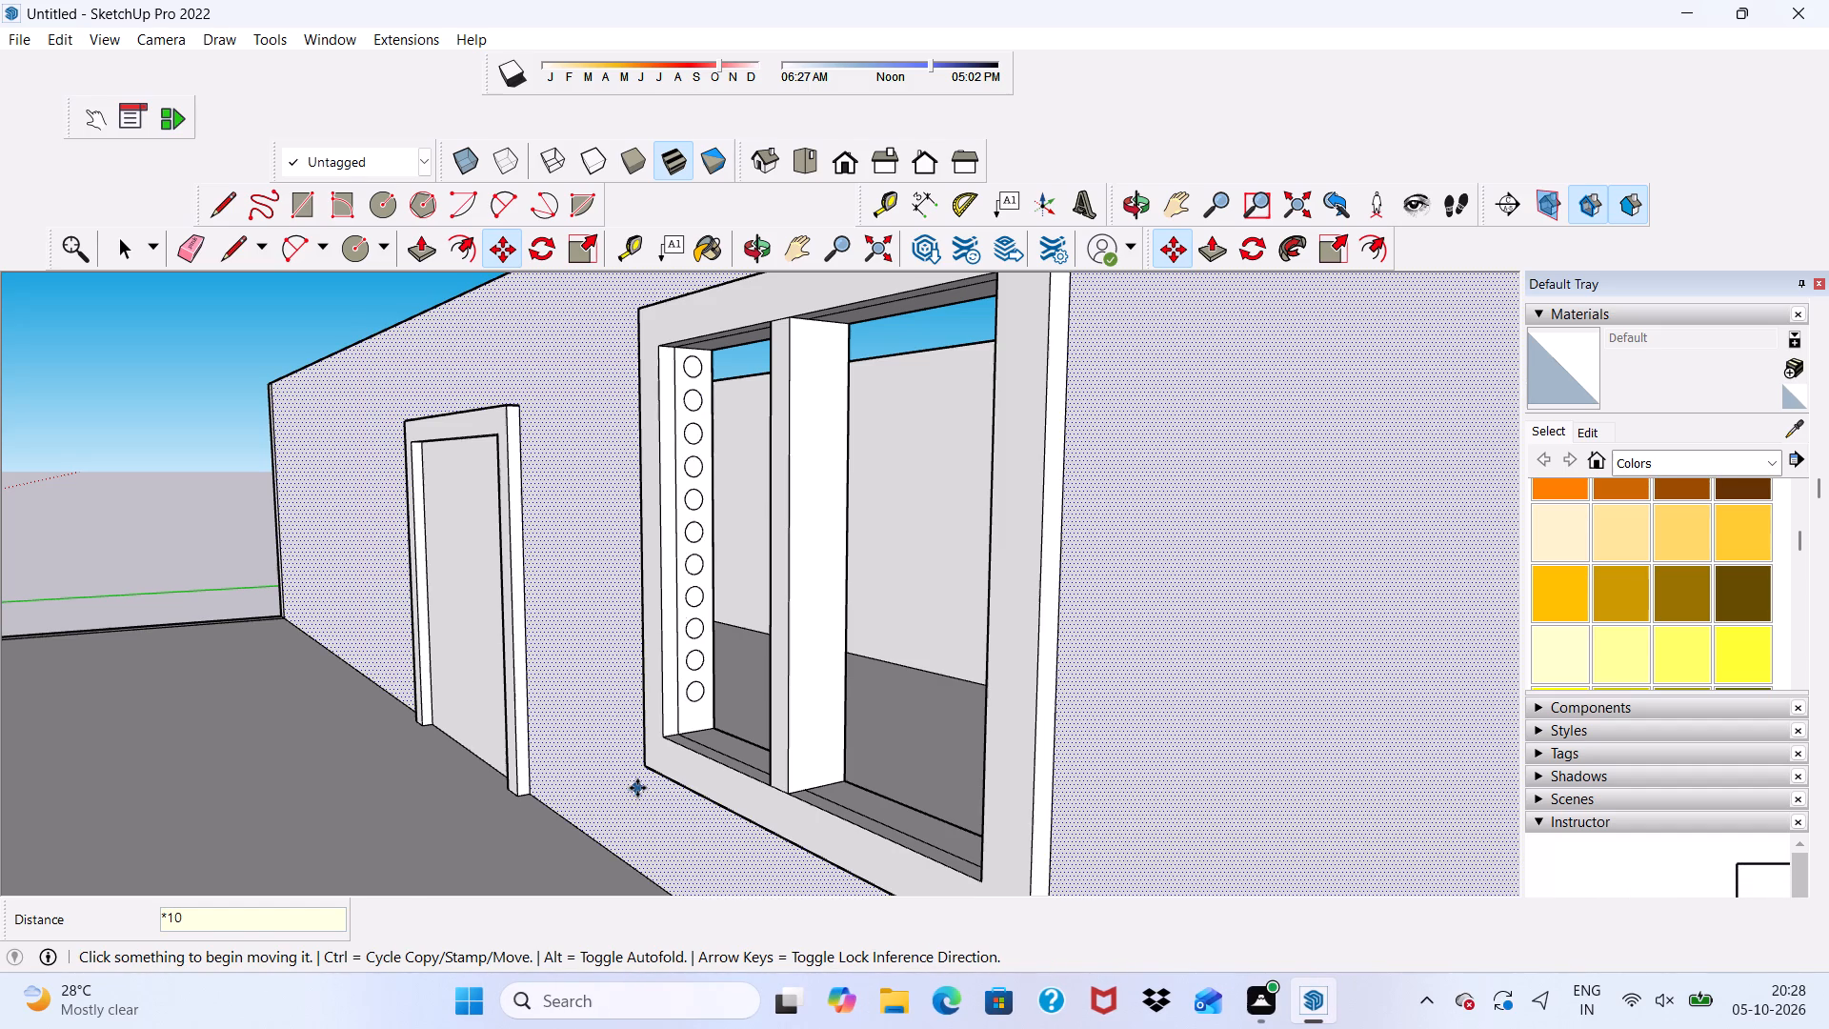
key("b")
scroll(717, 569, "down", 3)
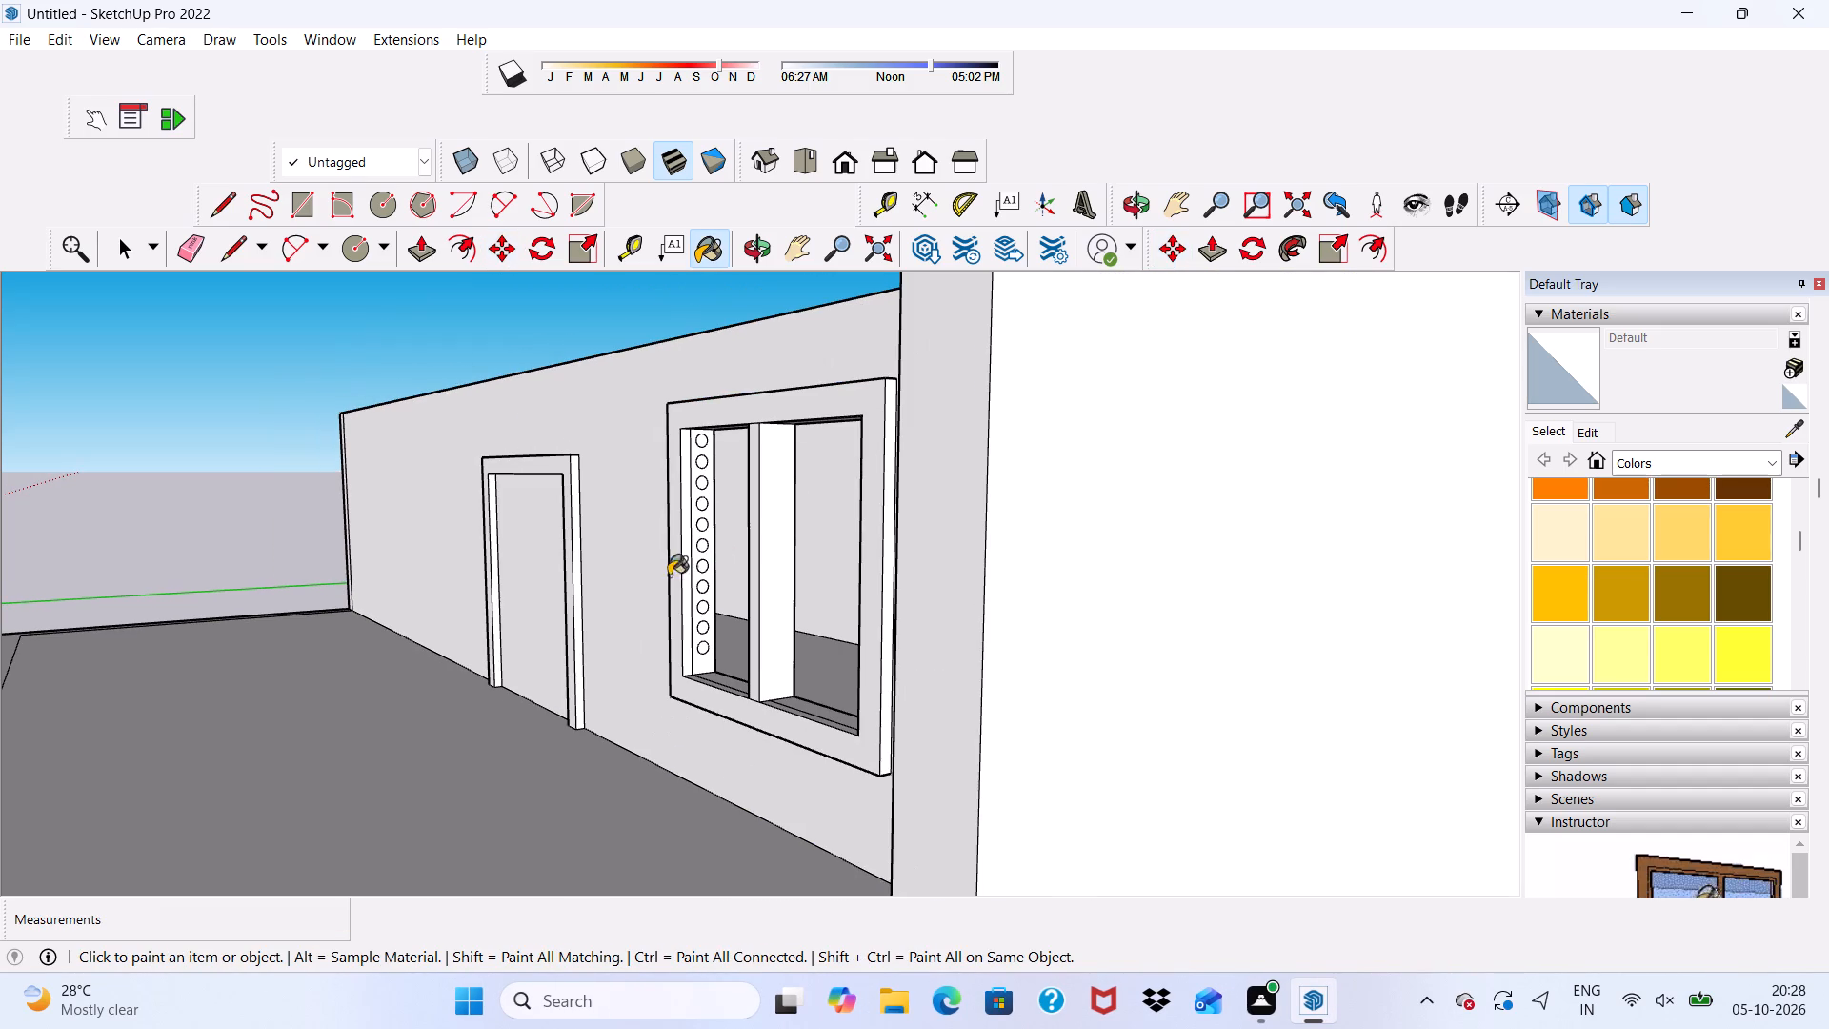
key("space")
Push/Pull the topmost circle on the window's left jamb about 6' 4" across both openings as a round bar.
scroll(814, 692, "up", 5)
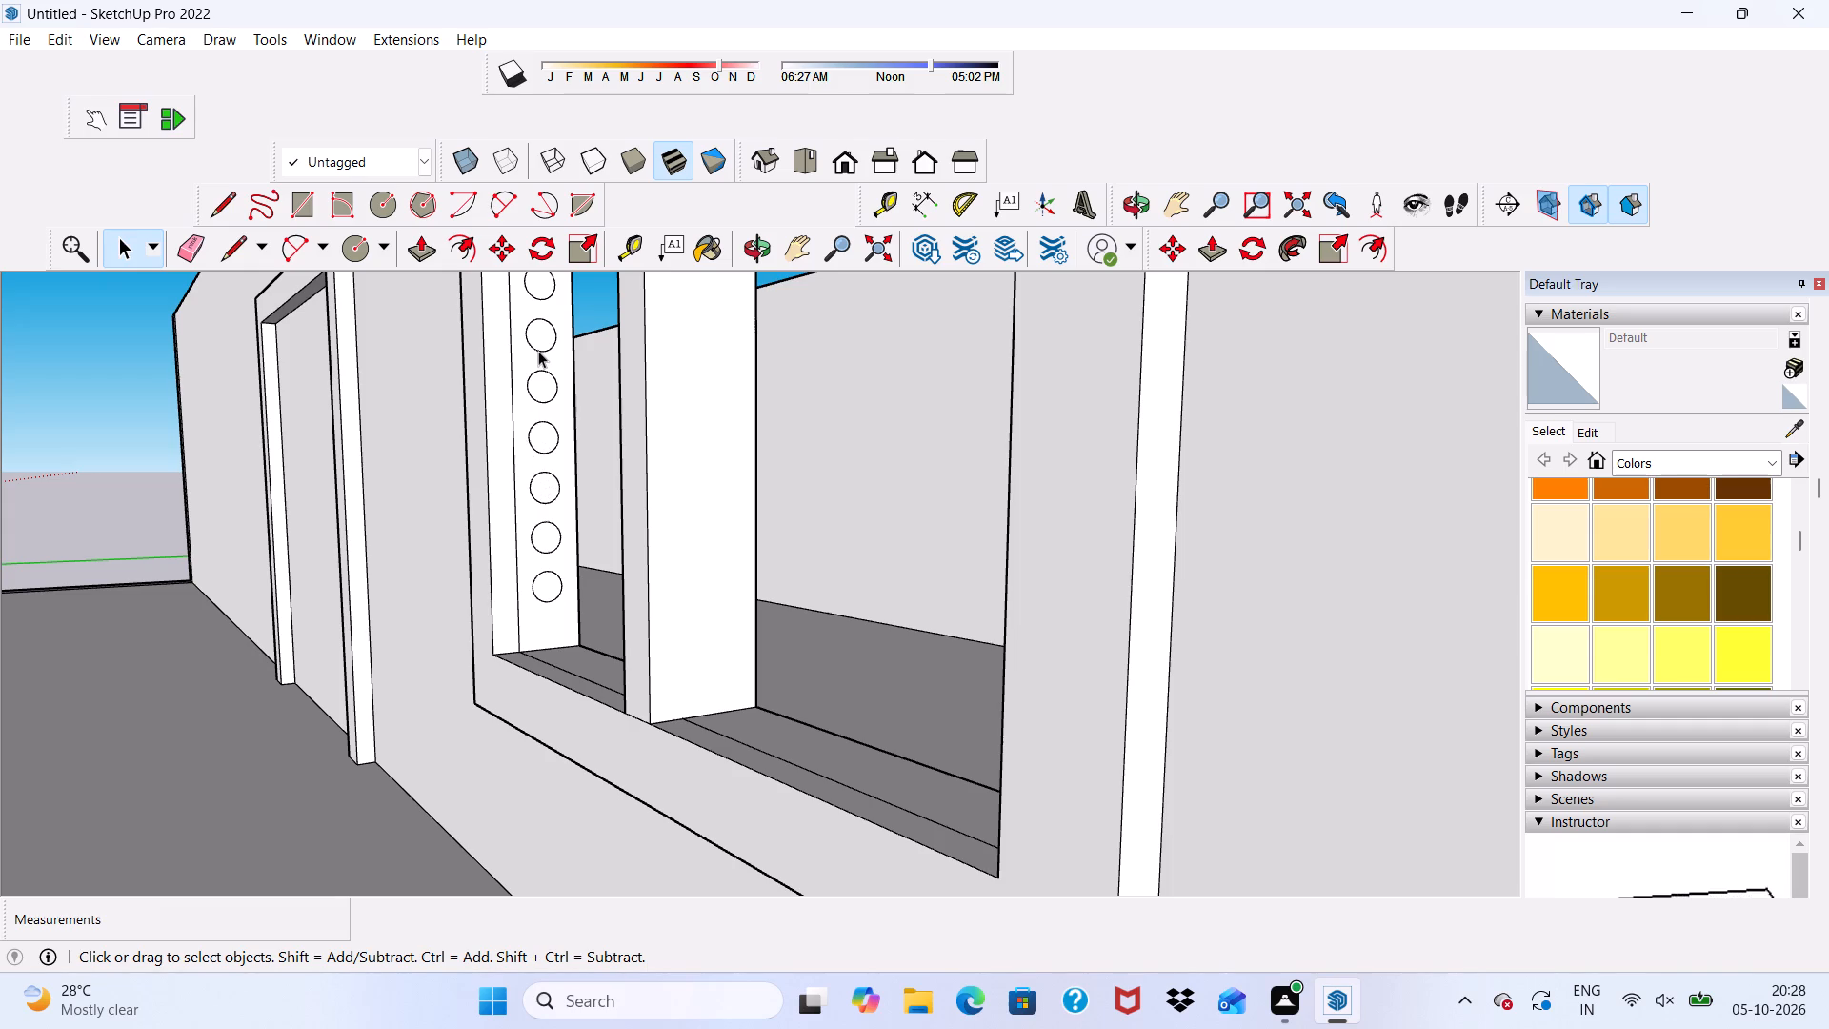
scroll(533, 333, "down", 4)
scroll(537, 397, "up", 1)
scroll(538, 332, "down", 8)
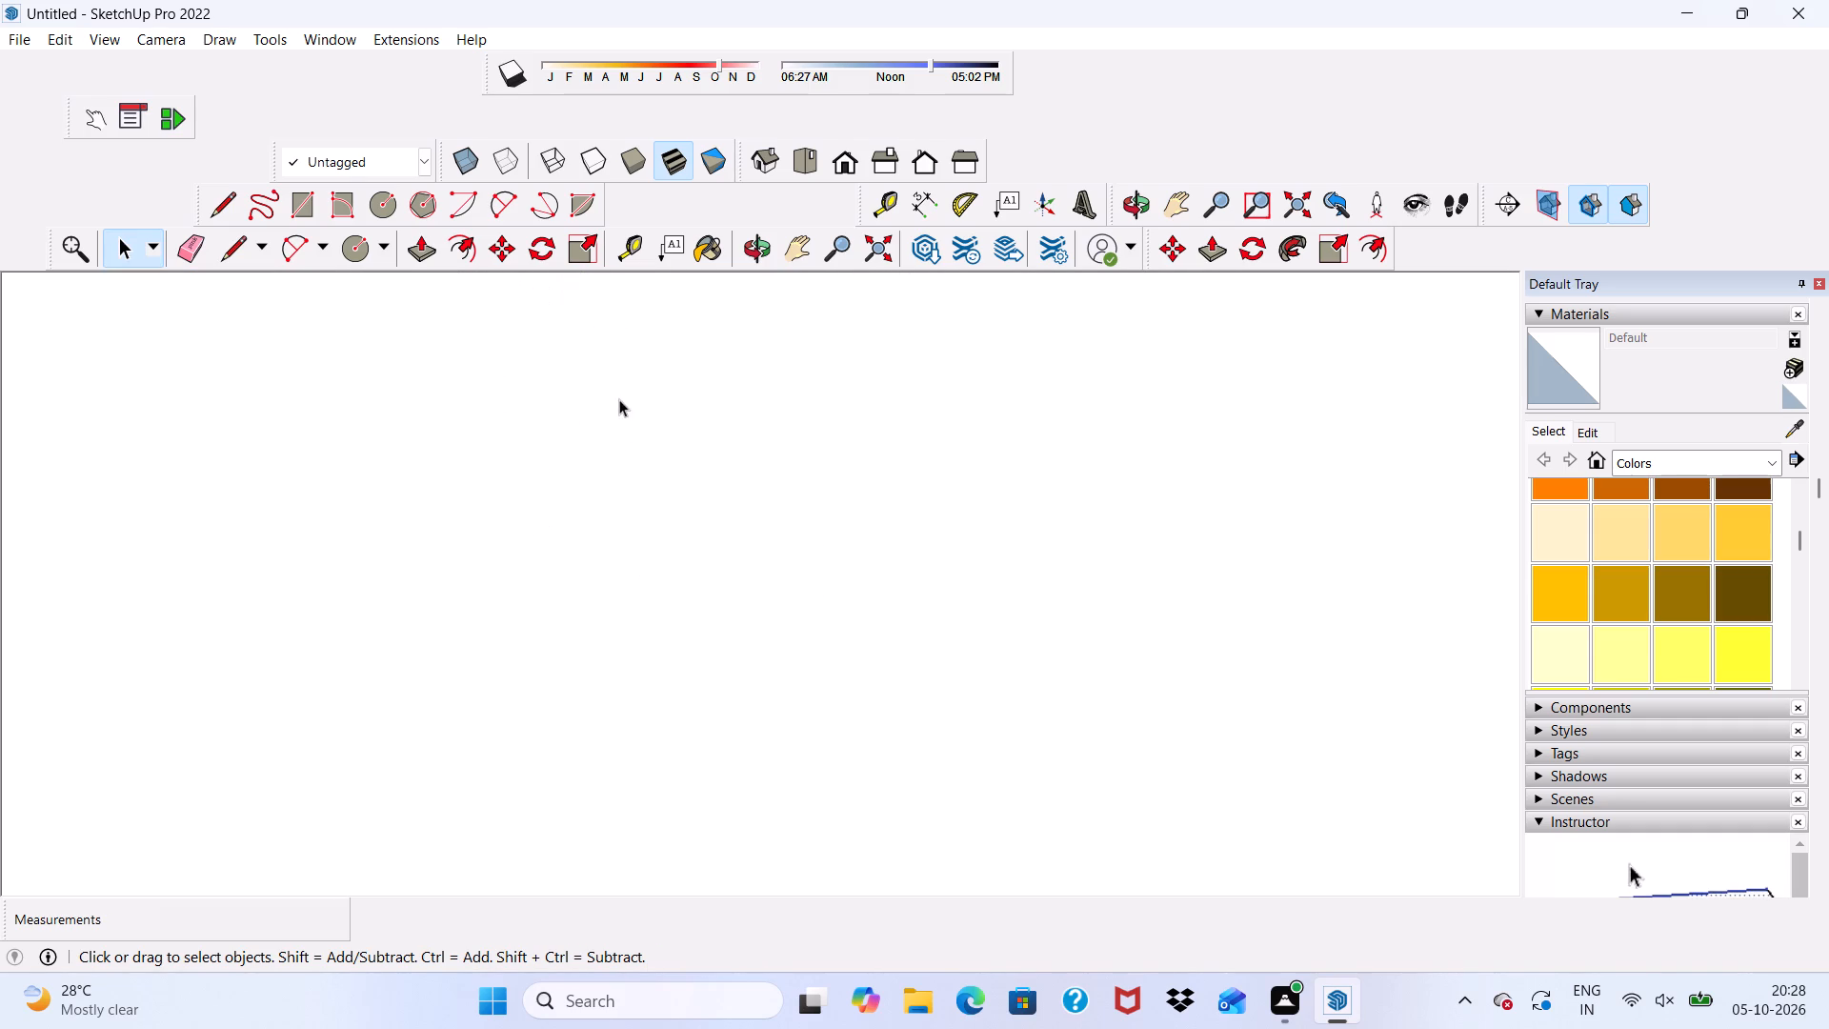
scroll(619, 399, "down", 7)
left_click(834, 159)
scroll(864, 272, "down", 7)
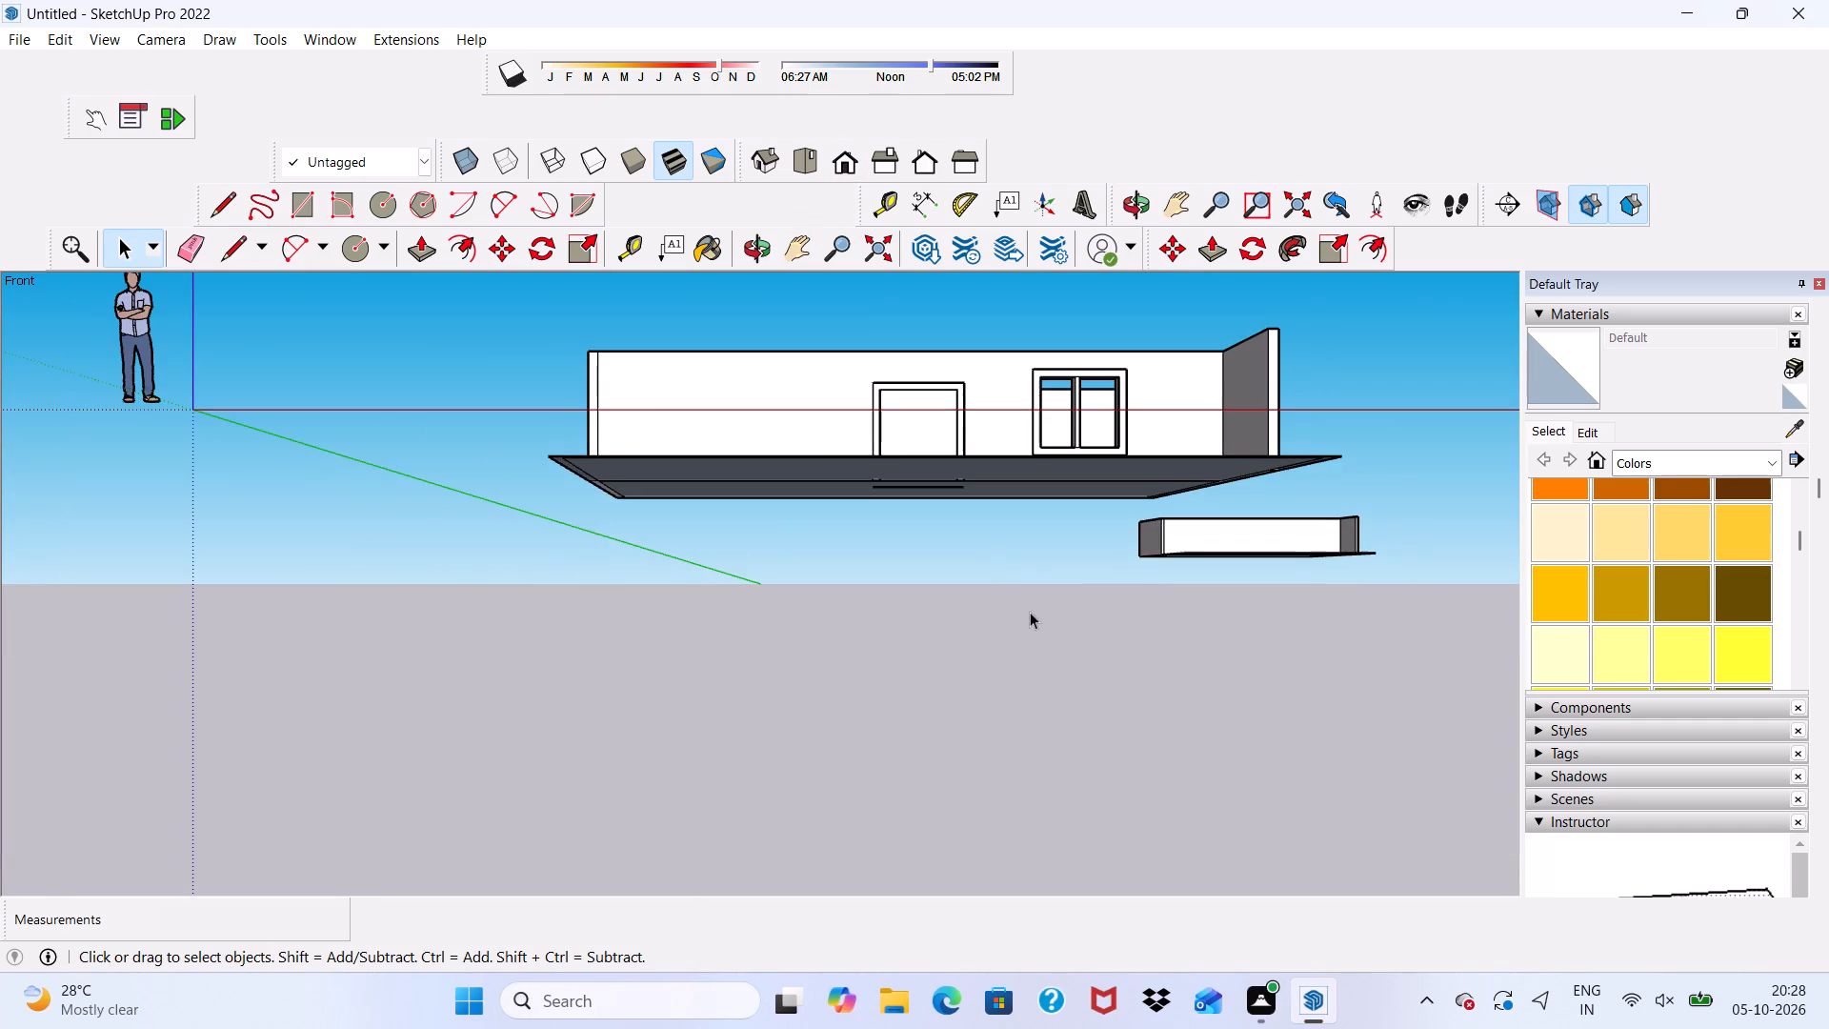
scroll(1132, 409, "up", 6)
middle_click_drag(1051, 330, 844, 435)
scroll(1051, 330, "down", 1)
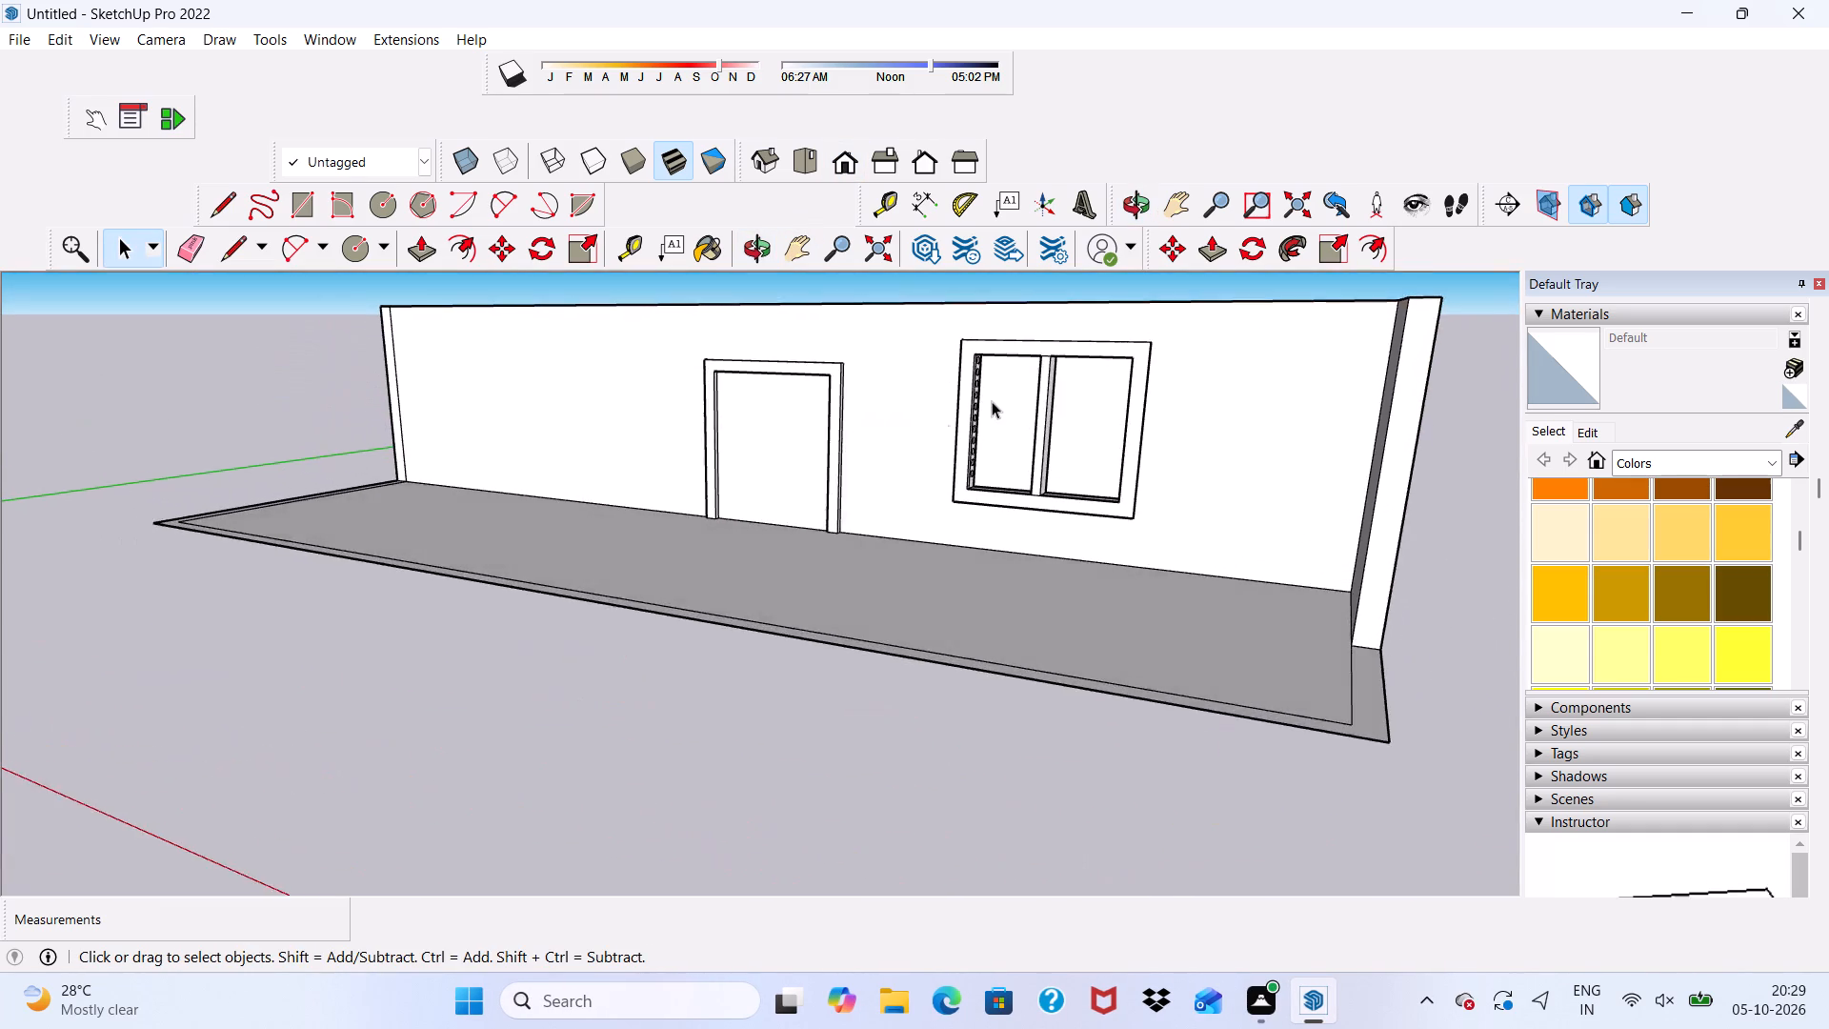
scroll(993, 400, "up", 11)
scroll(995, 378, "down", 6)
scroll(1200, 597, "down", 3)
scroll(1030, 474, "up", 4)
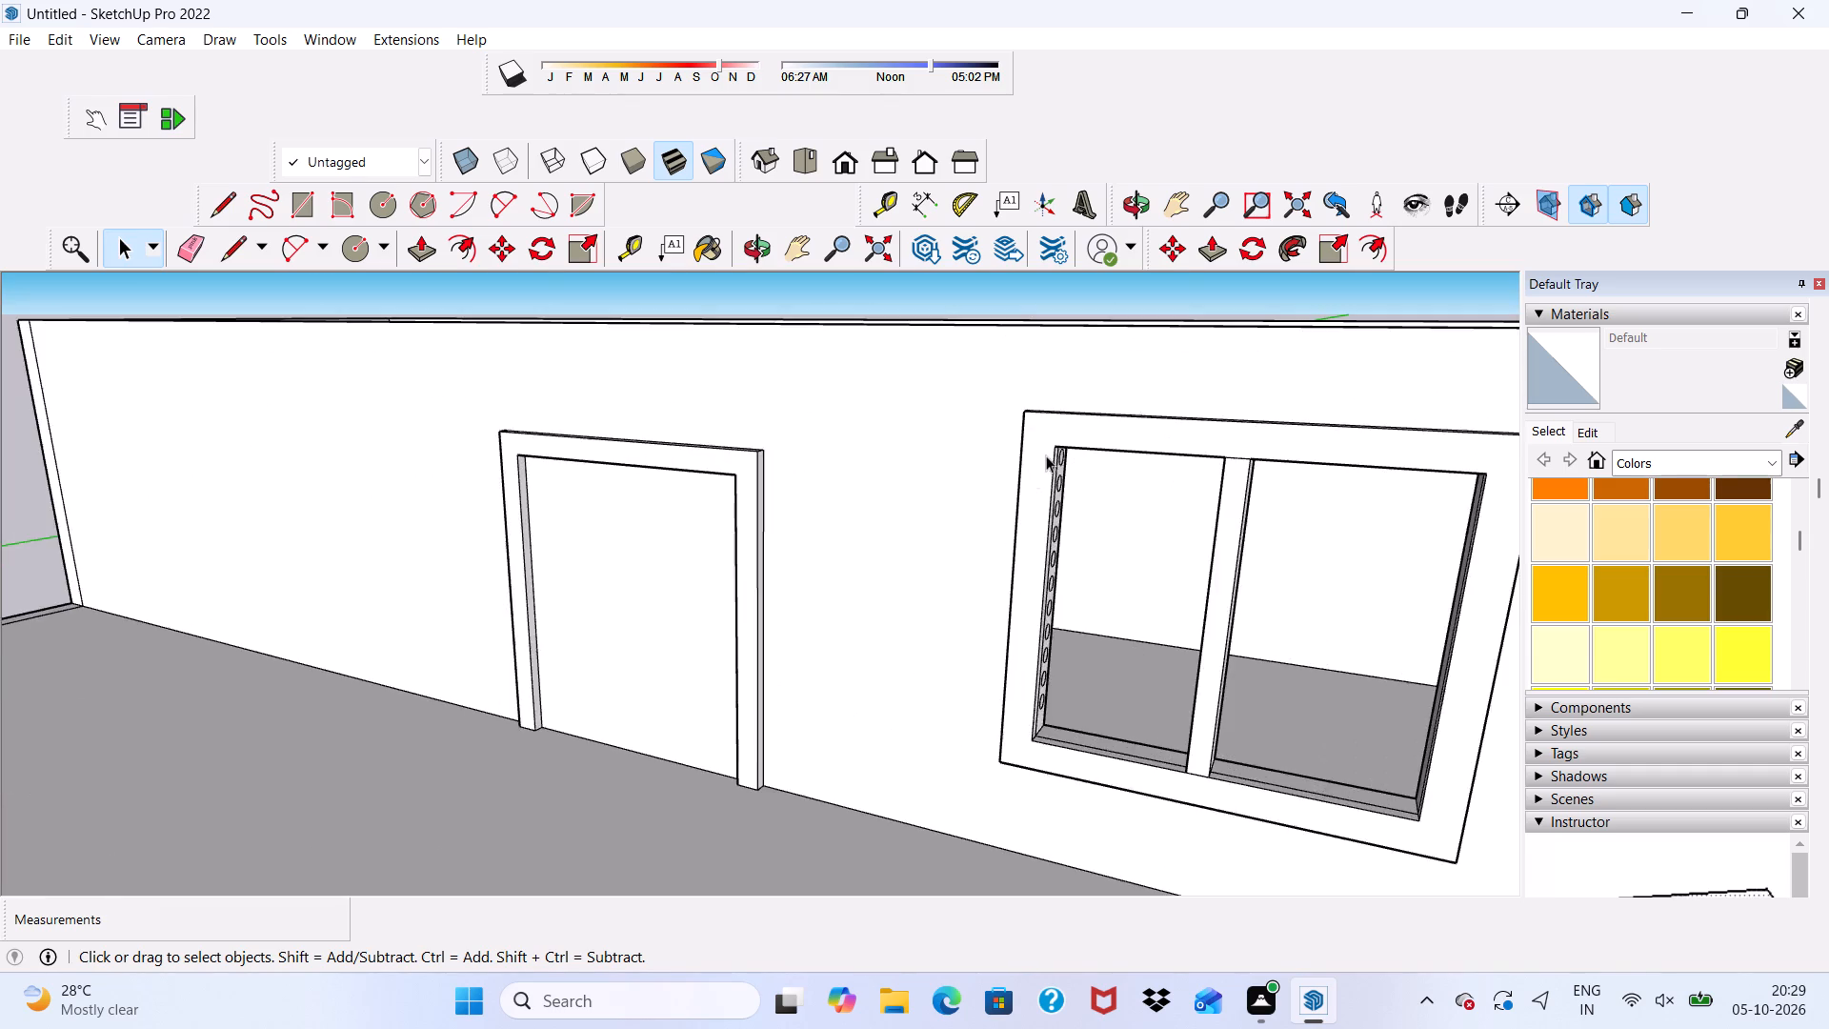
scroll(1046, 455, "up", 9)
left_click(848, 413)
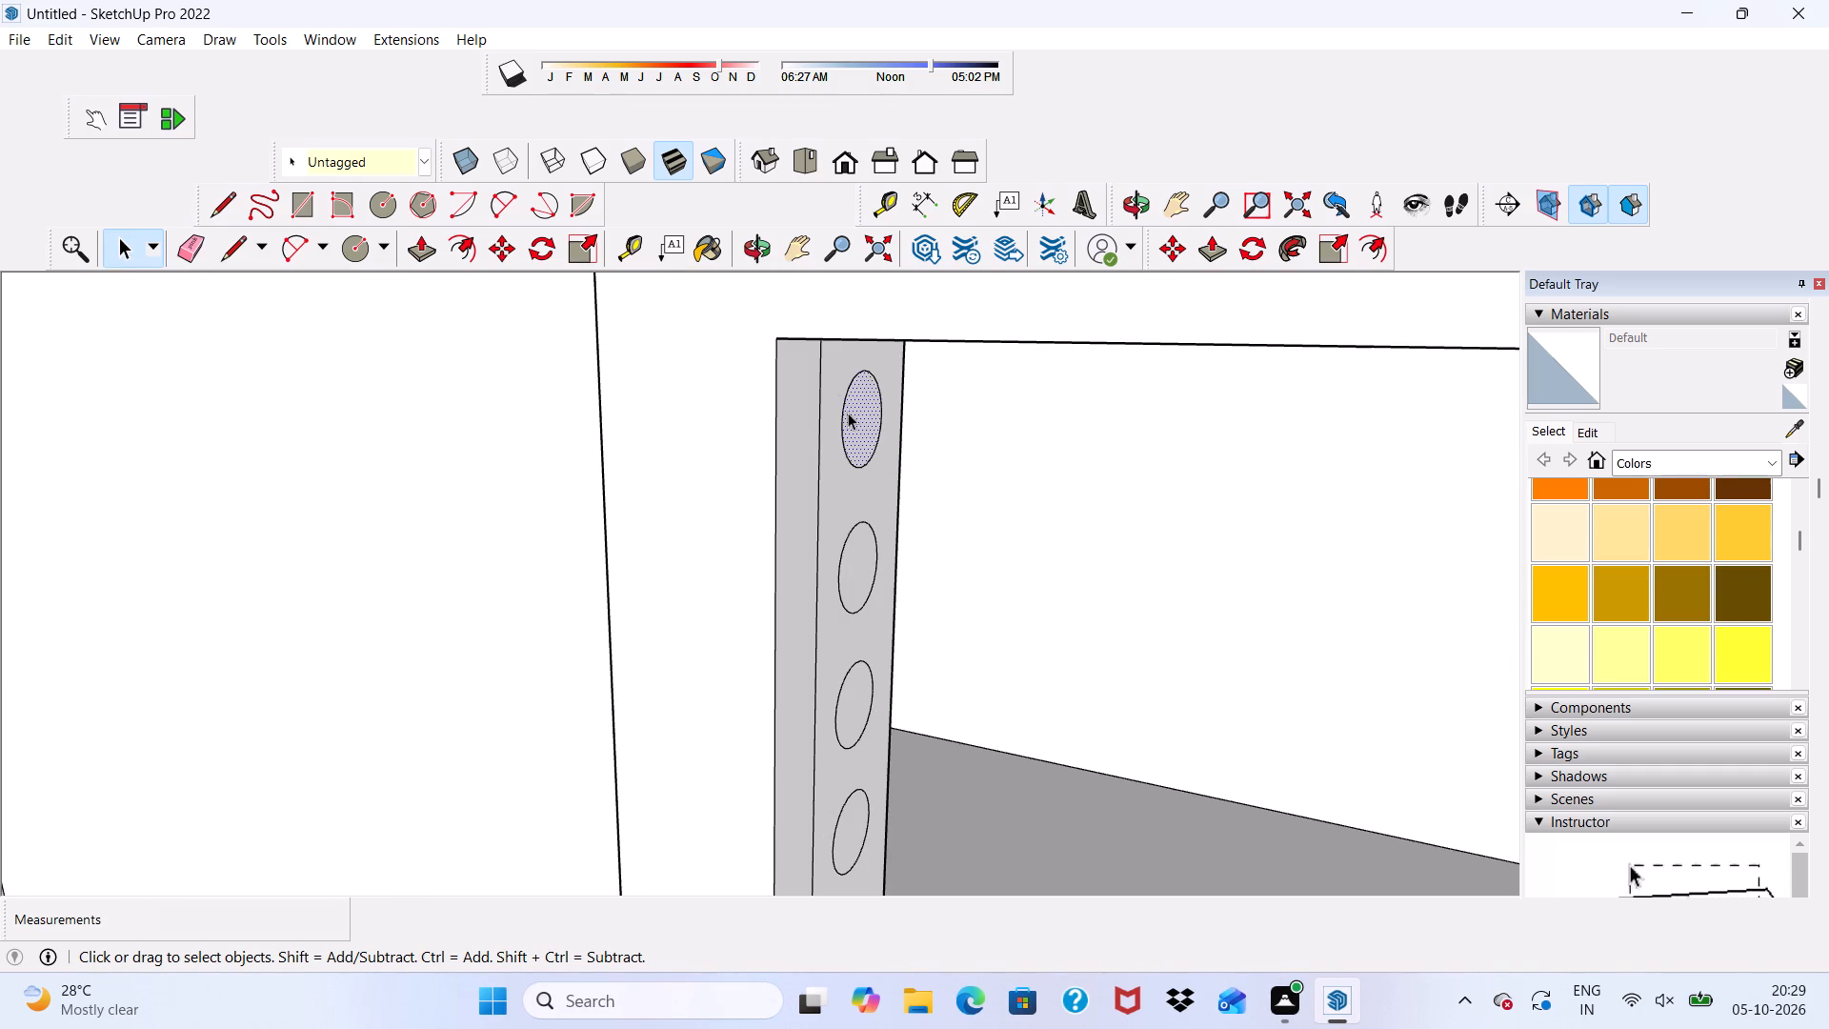
left_click(416, 246)
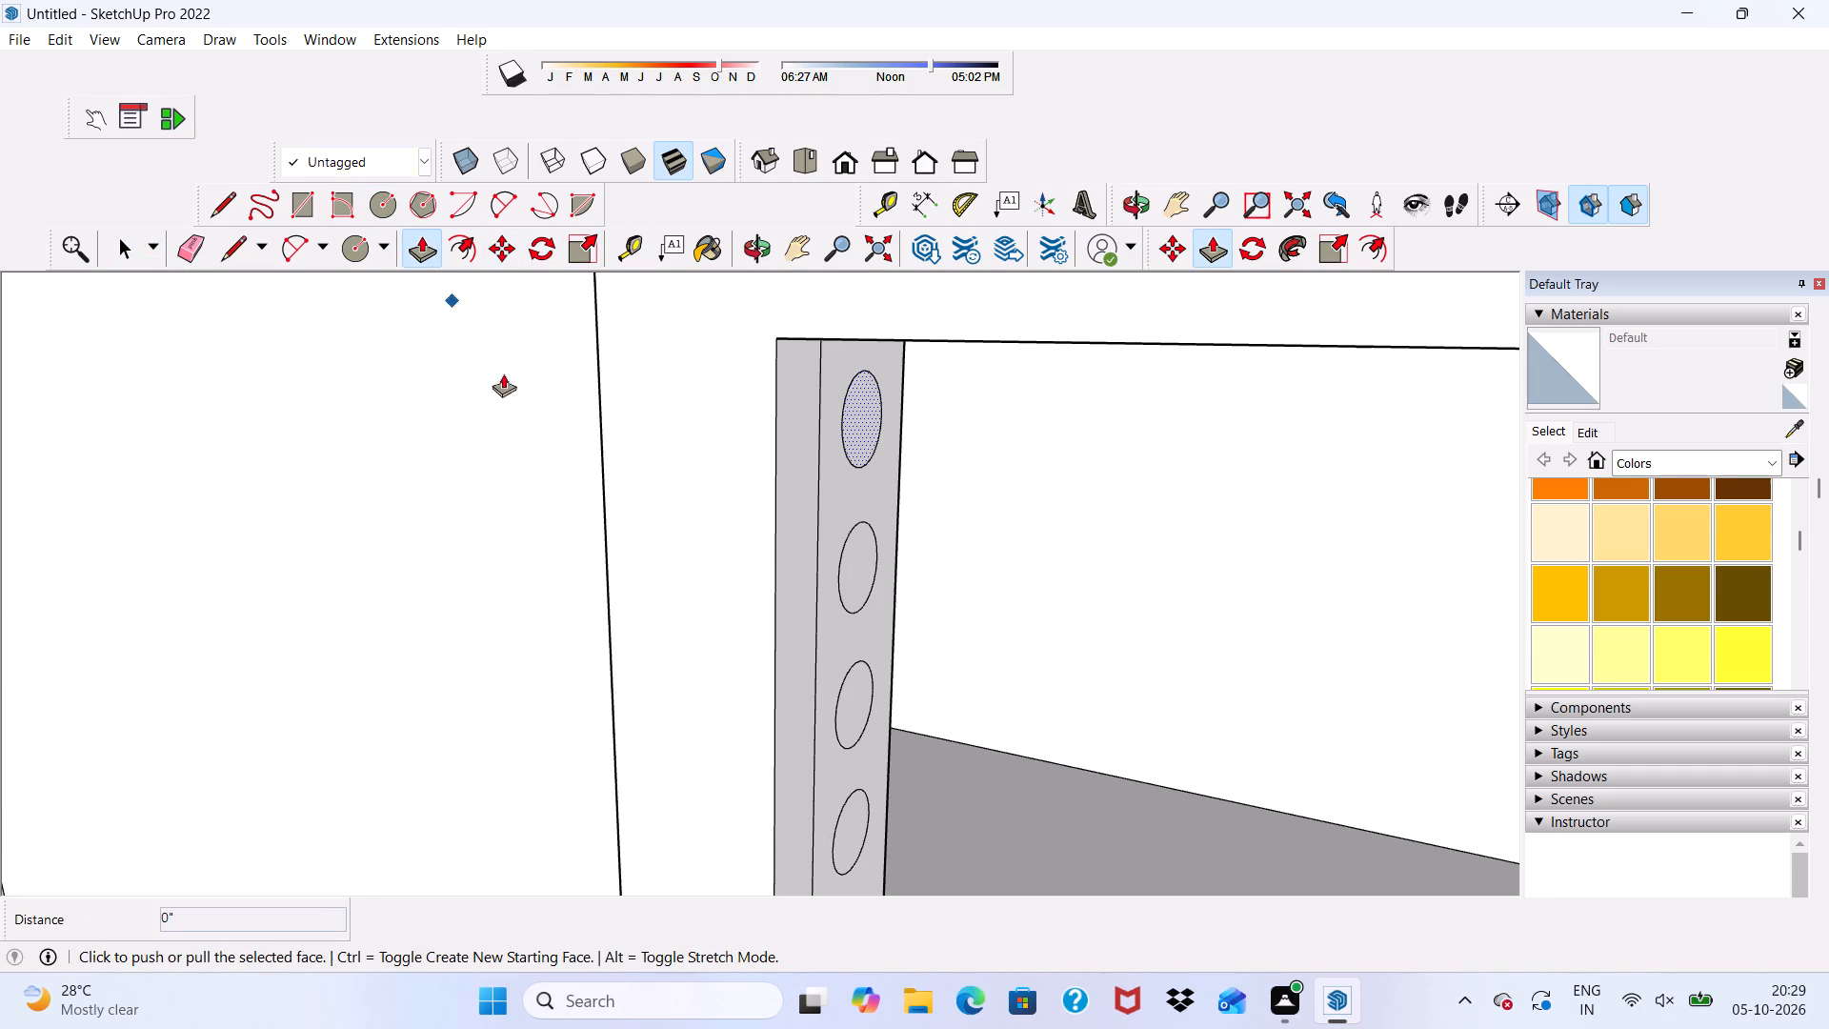
left_click(855, 425)
scroll(867, 448, "down", 8)
scroll(1083, 586, "up", 1)
scroll(1089, 595, "down", 5)
scroll(1280, 668, "up", 3)
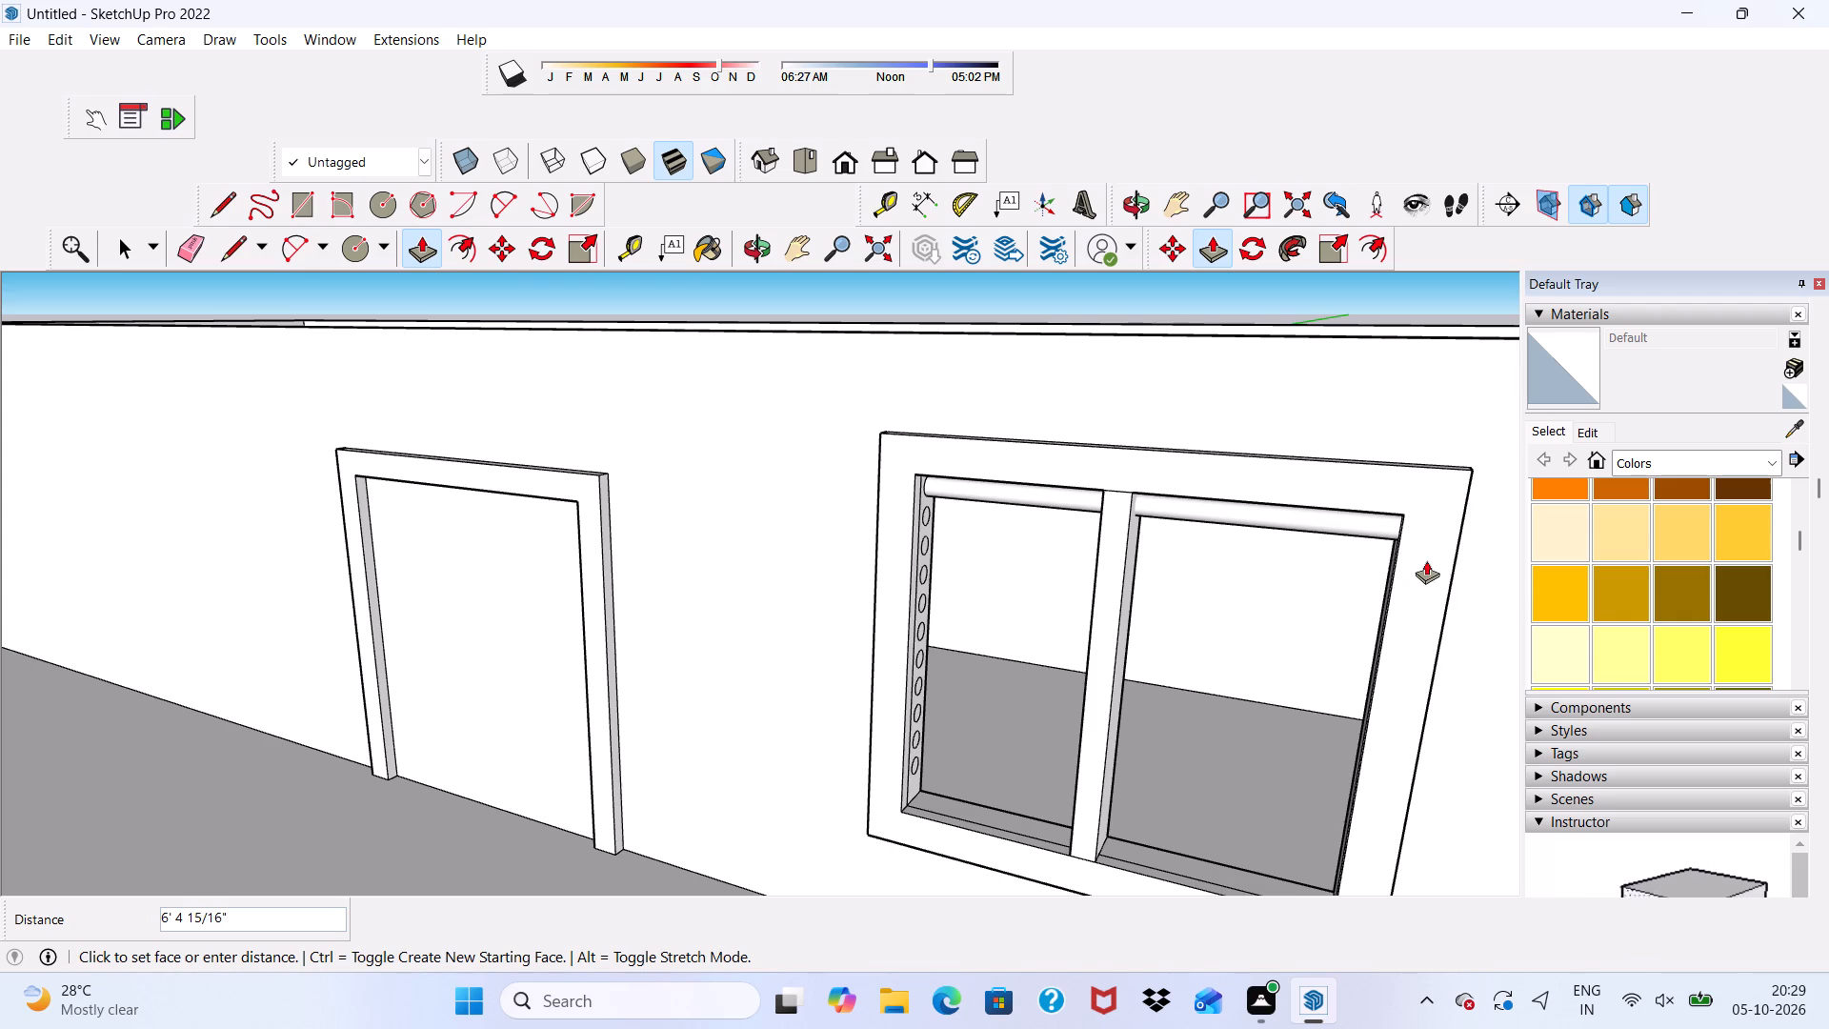
left_click(1418, 562)
Push/Pull the second circle from the top 6' 1" across the window to the right jamb.
scroll(941, 497, "up", 9)
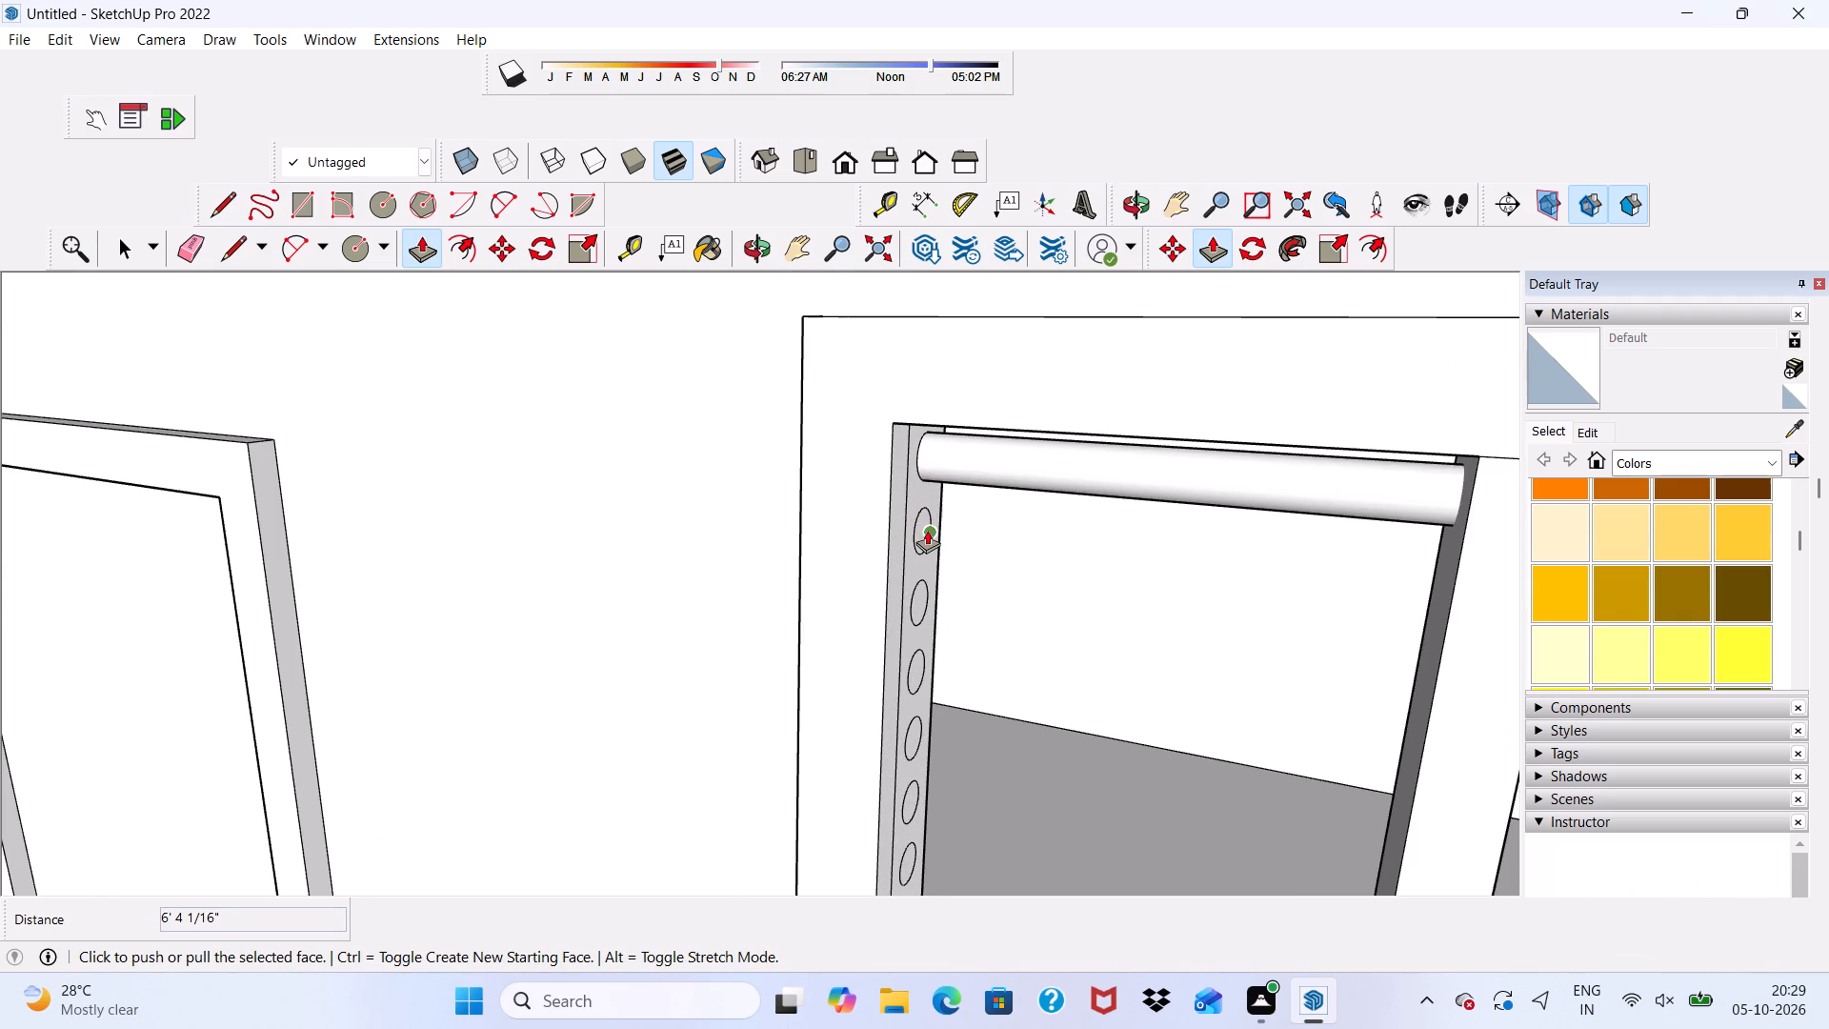
key("space")
left_click(929, 527)
scroll(914, 511, "down", 4)
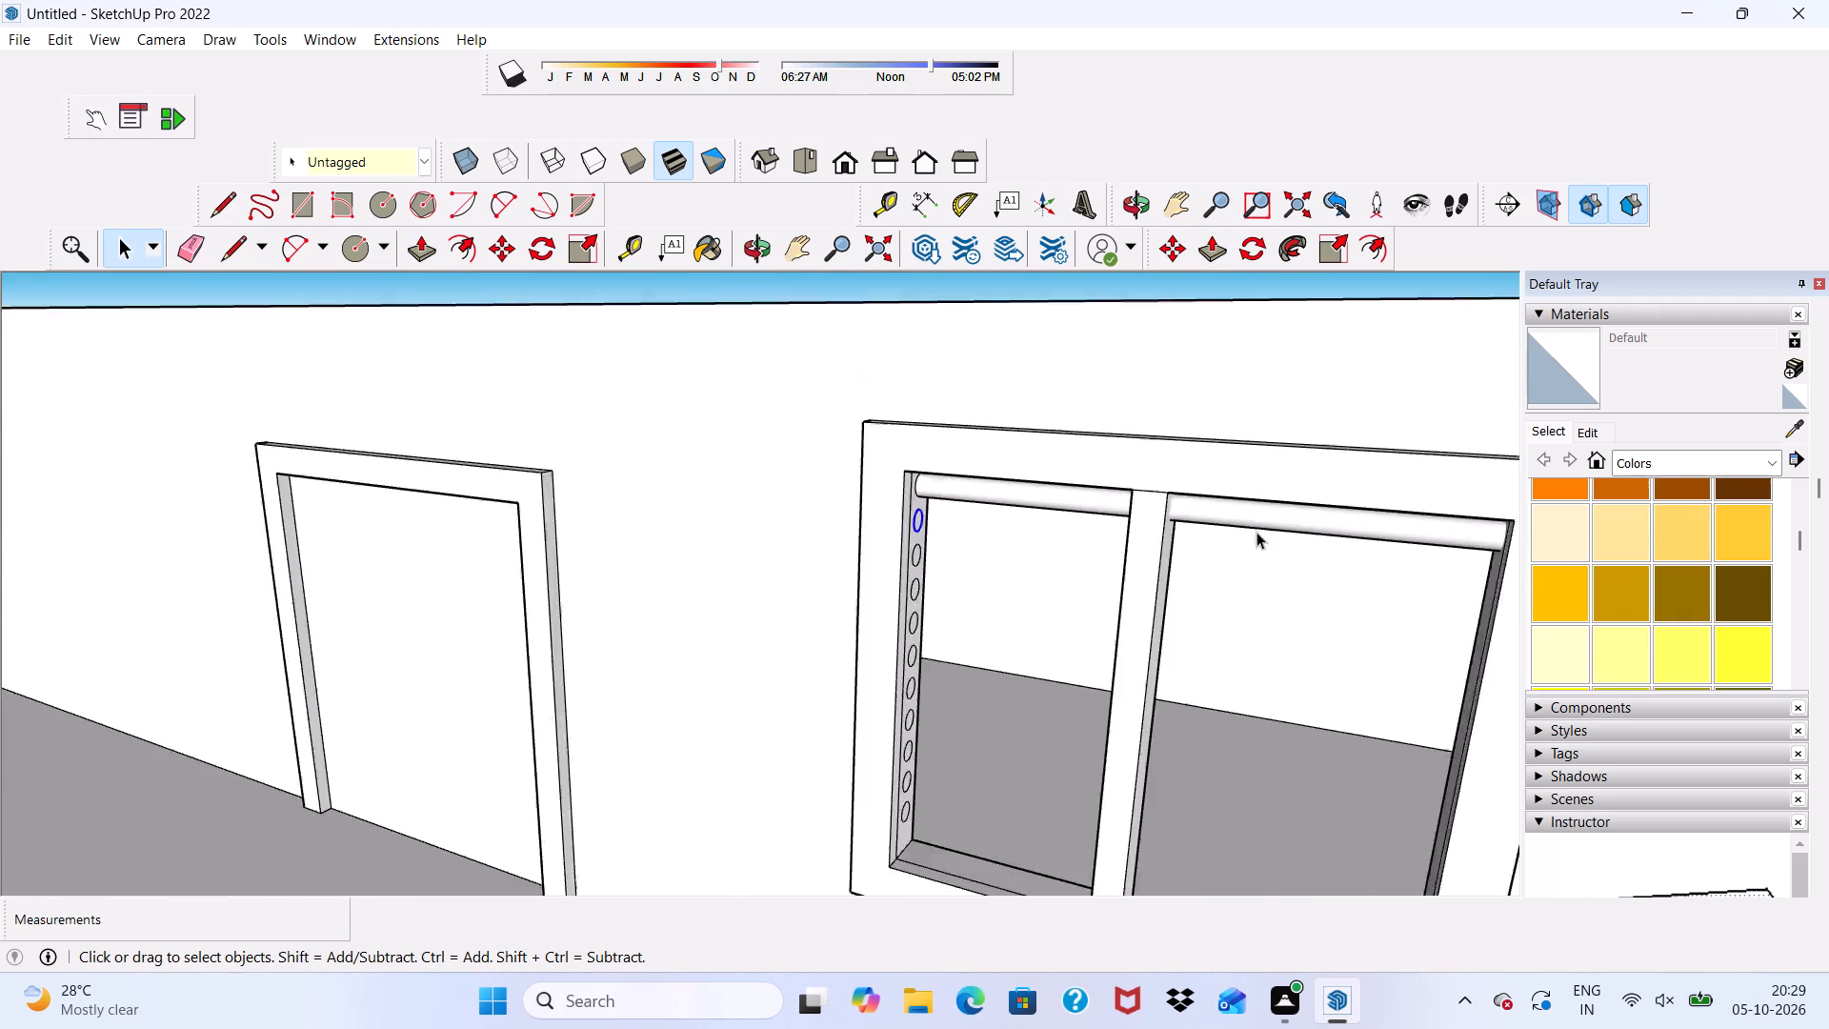
scroll(1256, 532, "down", 18)
scroll(1828, 1028, "up", 1)
scroll(1297, 584, "up", 6)
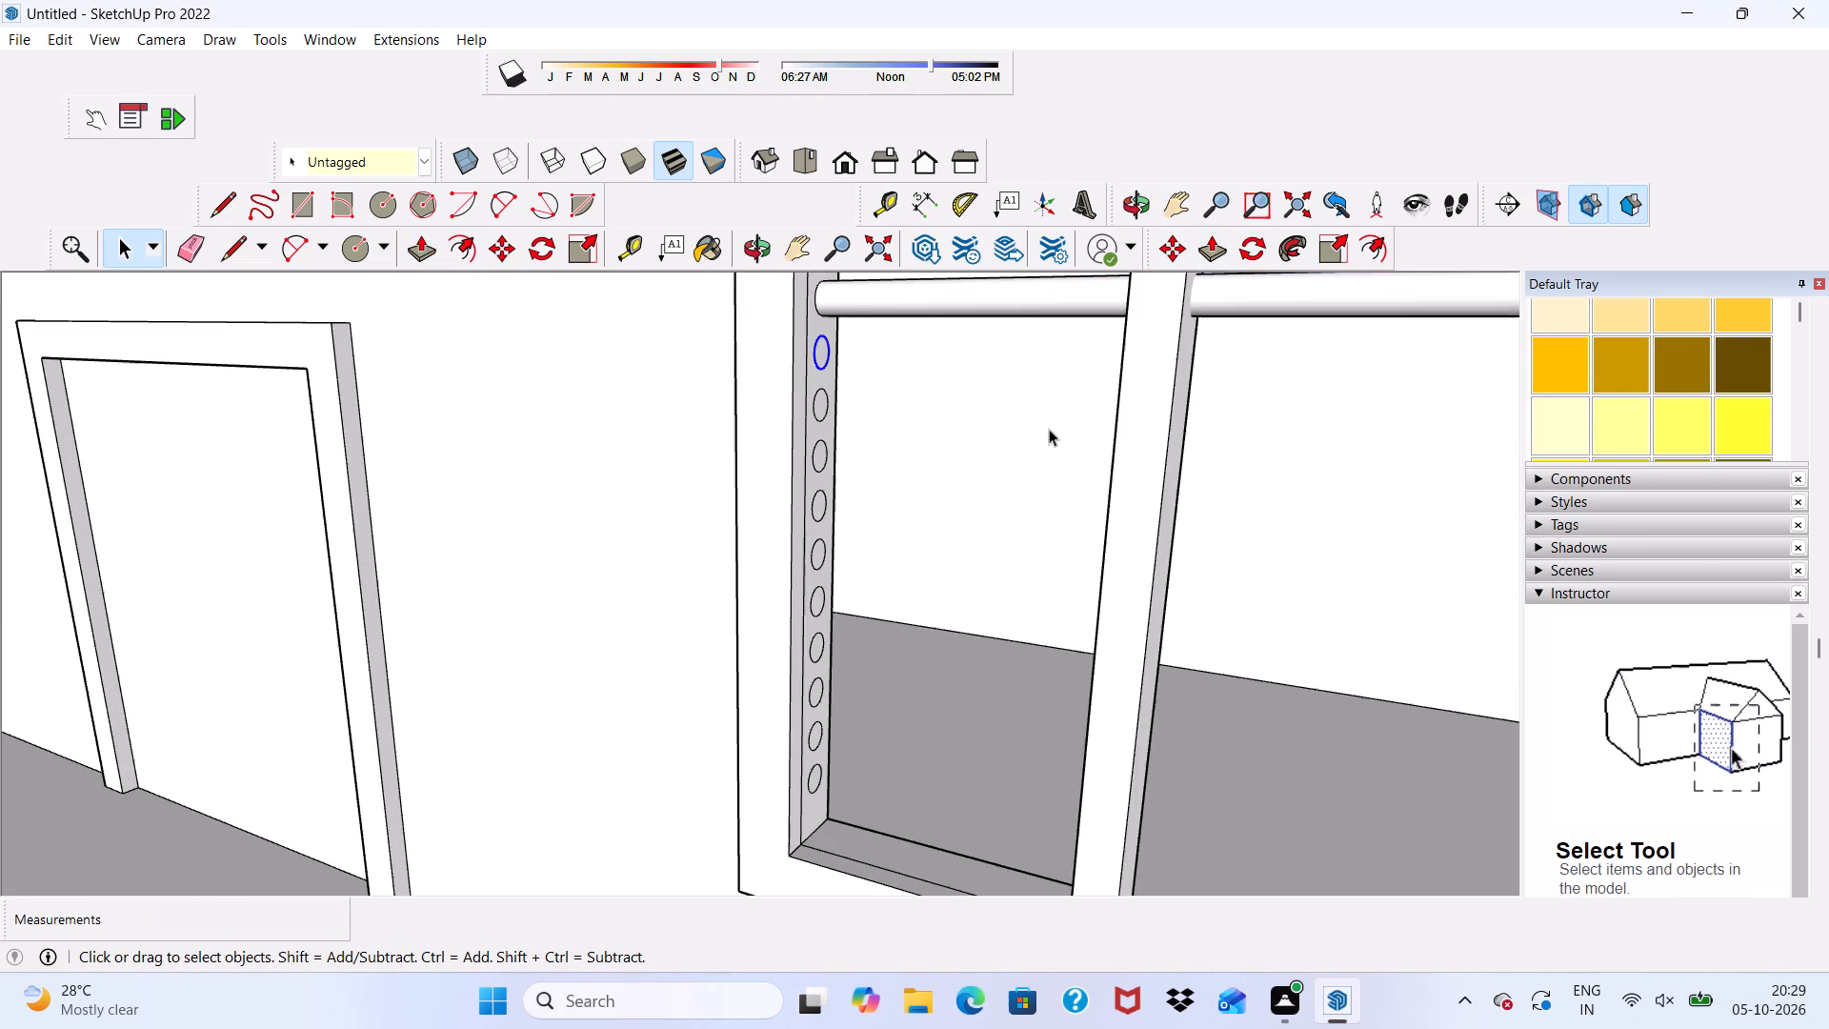
scroll(972, 391, "up", 2)
scroll(767, 360, "down", 5)
scroll(777, 341, "up", 5)
left_click(655, 364)
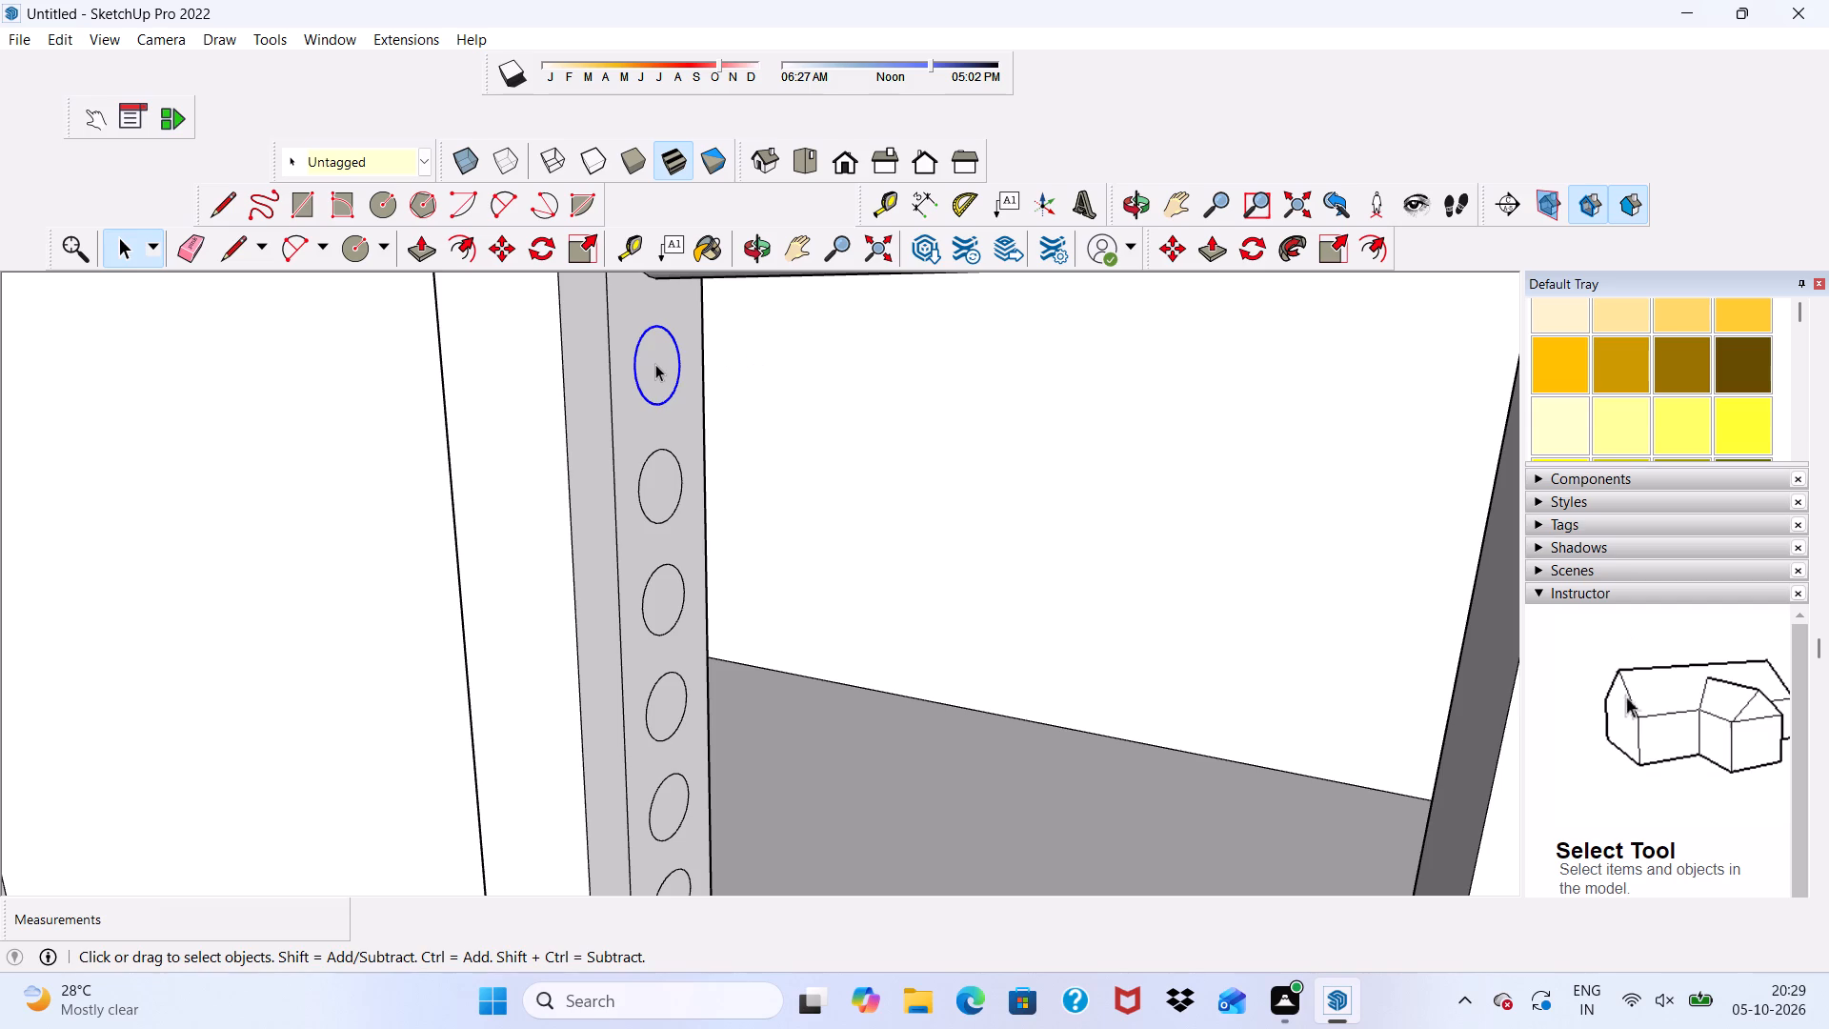
left_click(427, 251)
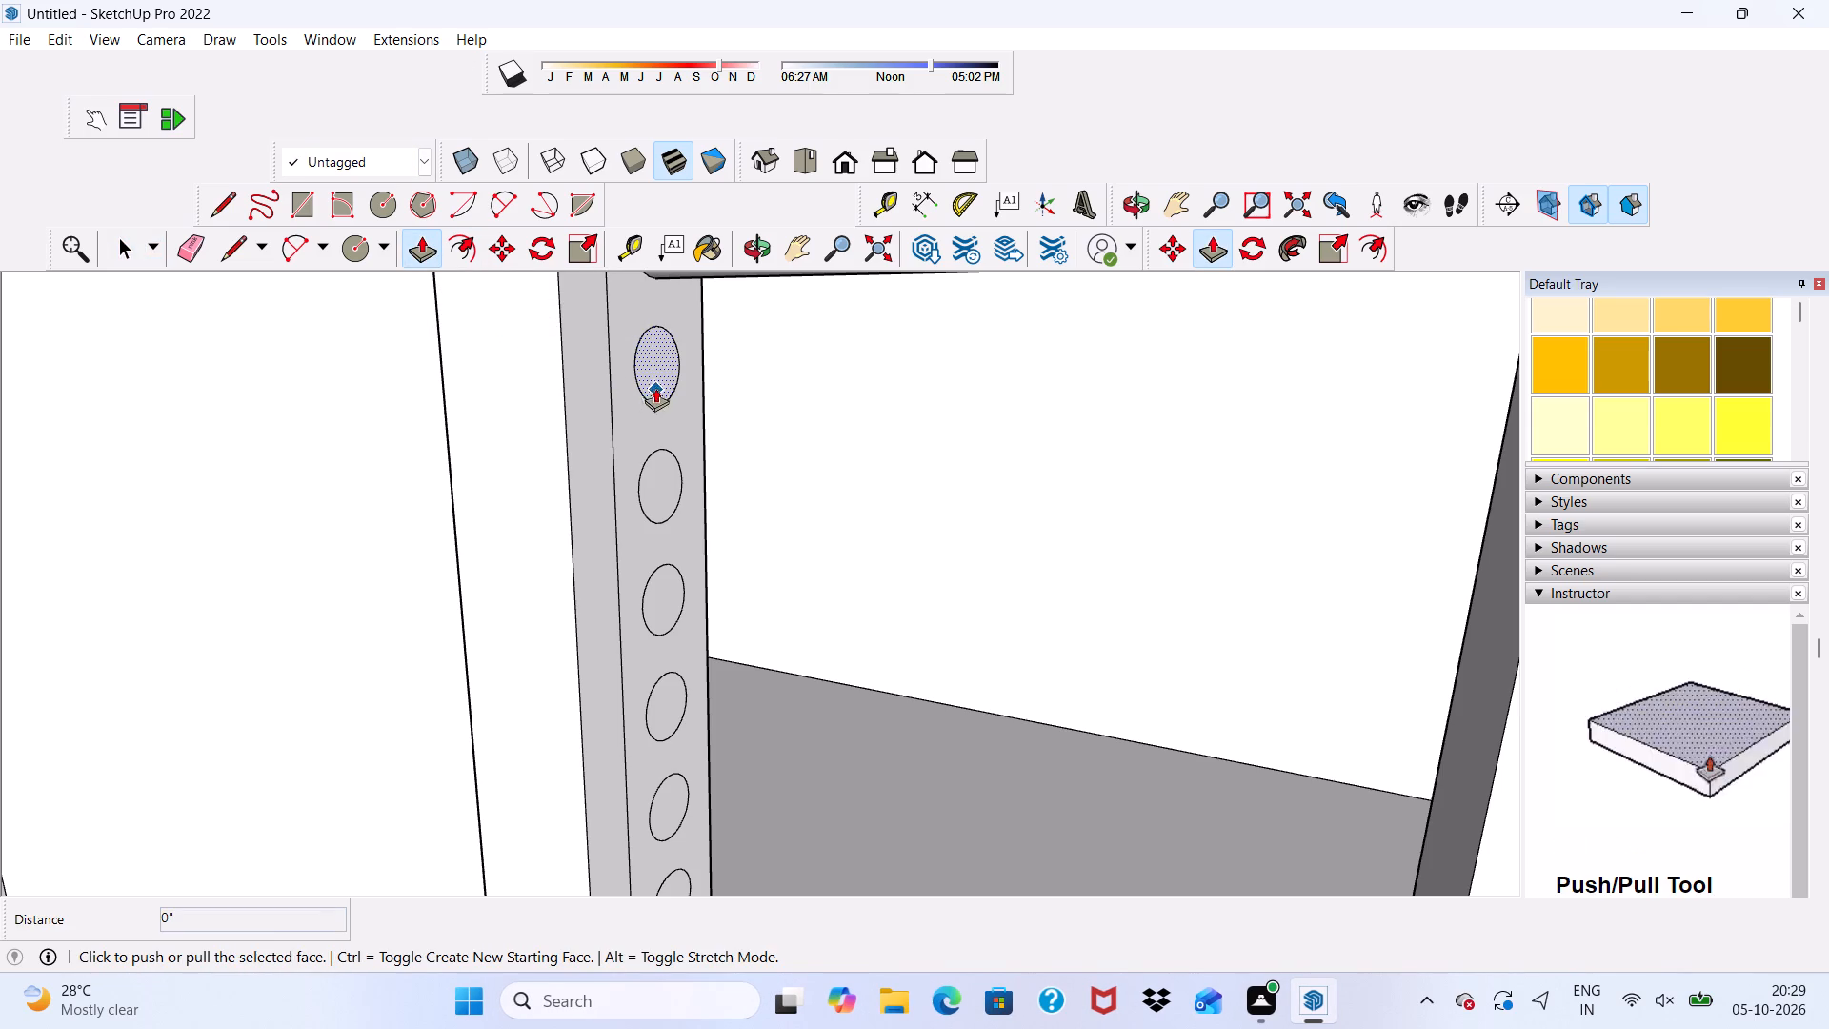
left_click(655, 364)
scroll(655, 364, "up", 2)
scroll(655, 364, "down", 7)
scroll(891, 494, "up", 1)
scroll(921, 498, "down", 6)
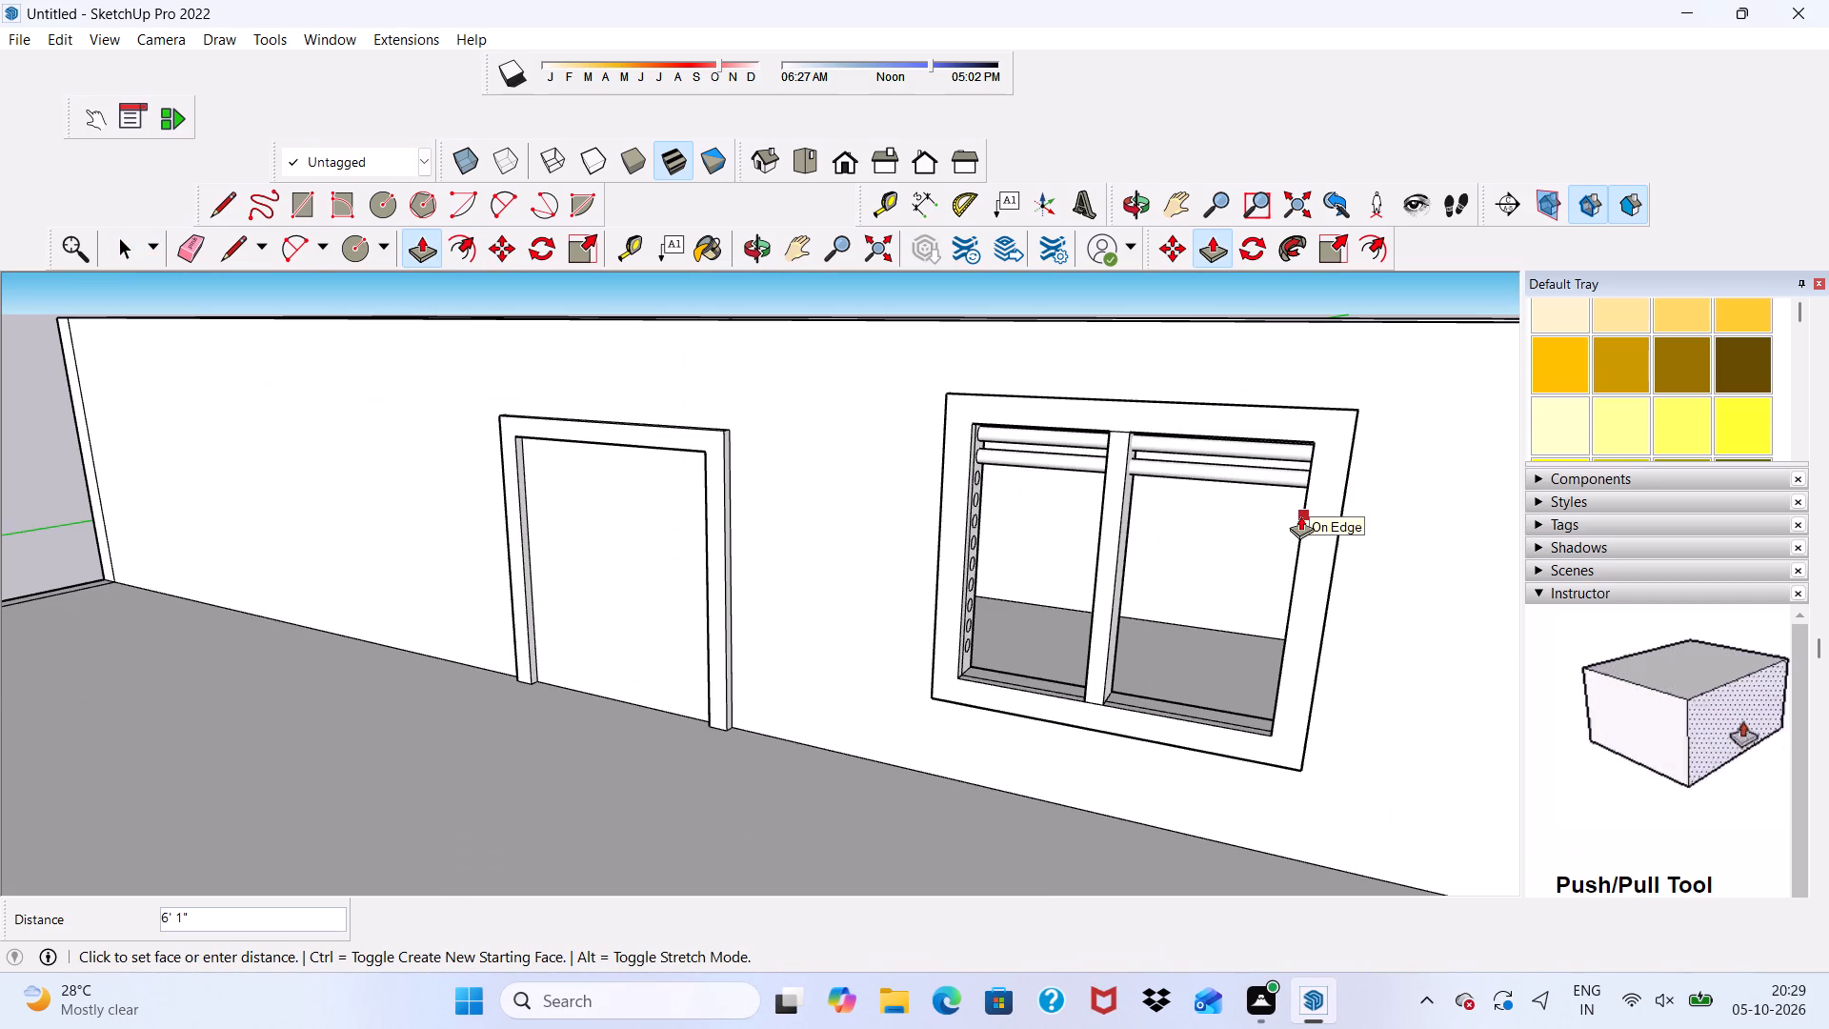
left_click(1300, 515)
Push/Pull the third circle from the top 6' 1" across the window to the right jamb.
scroll(1062, 523, "up", 5)
scroll(805, 377, "up", 3)
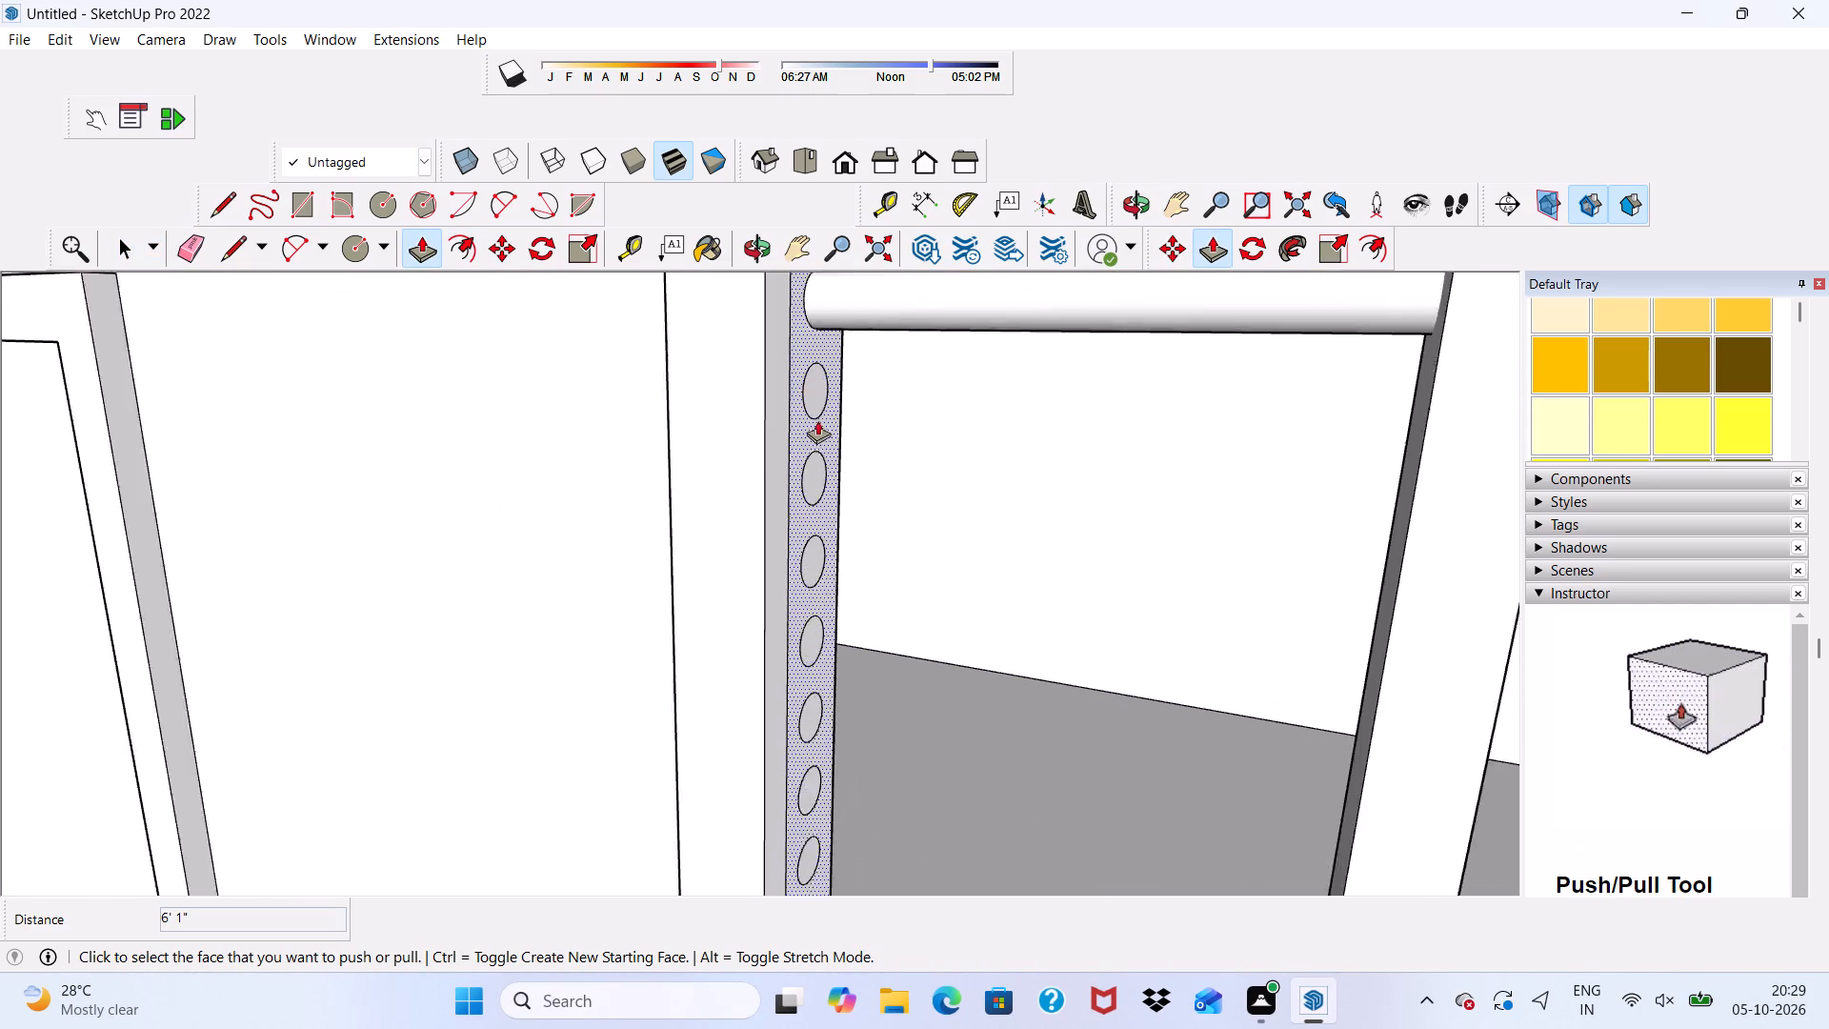
scroll(817, 420, "up", 1)
left_click(805, 393)
scroll(854, 413, "down", 10)
scroll(1215, 470, "up", 1)
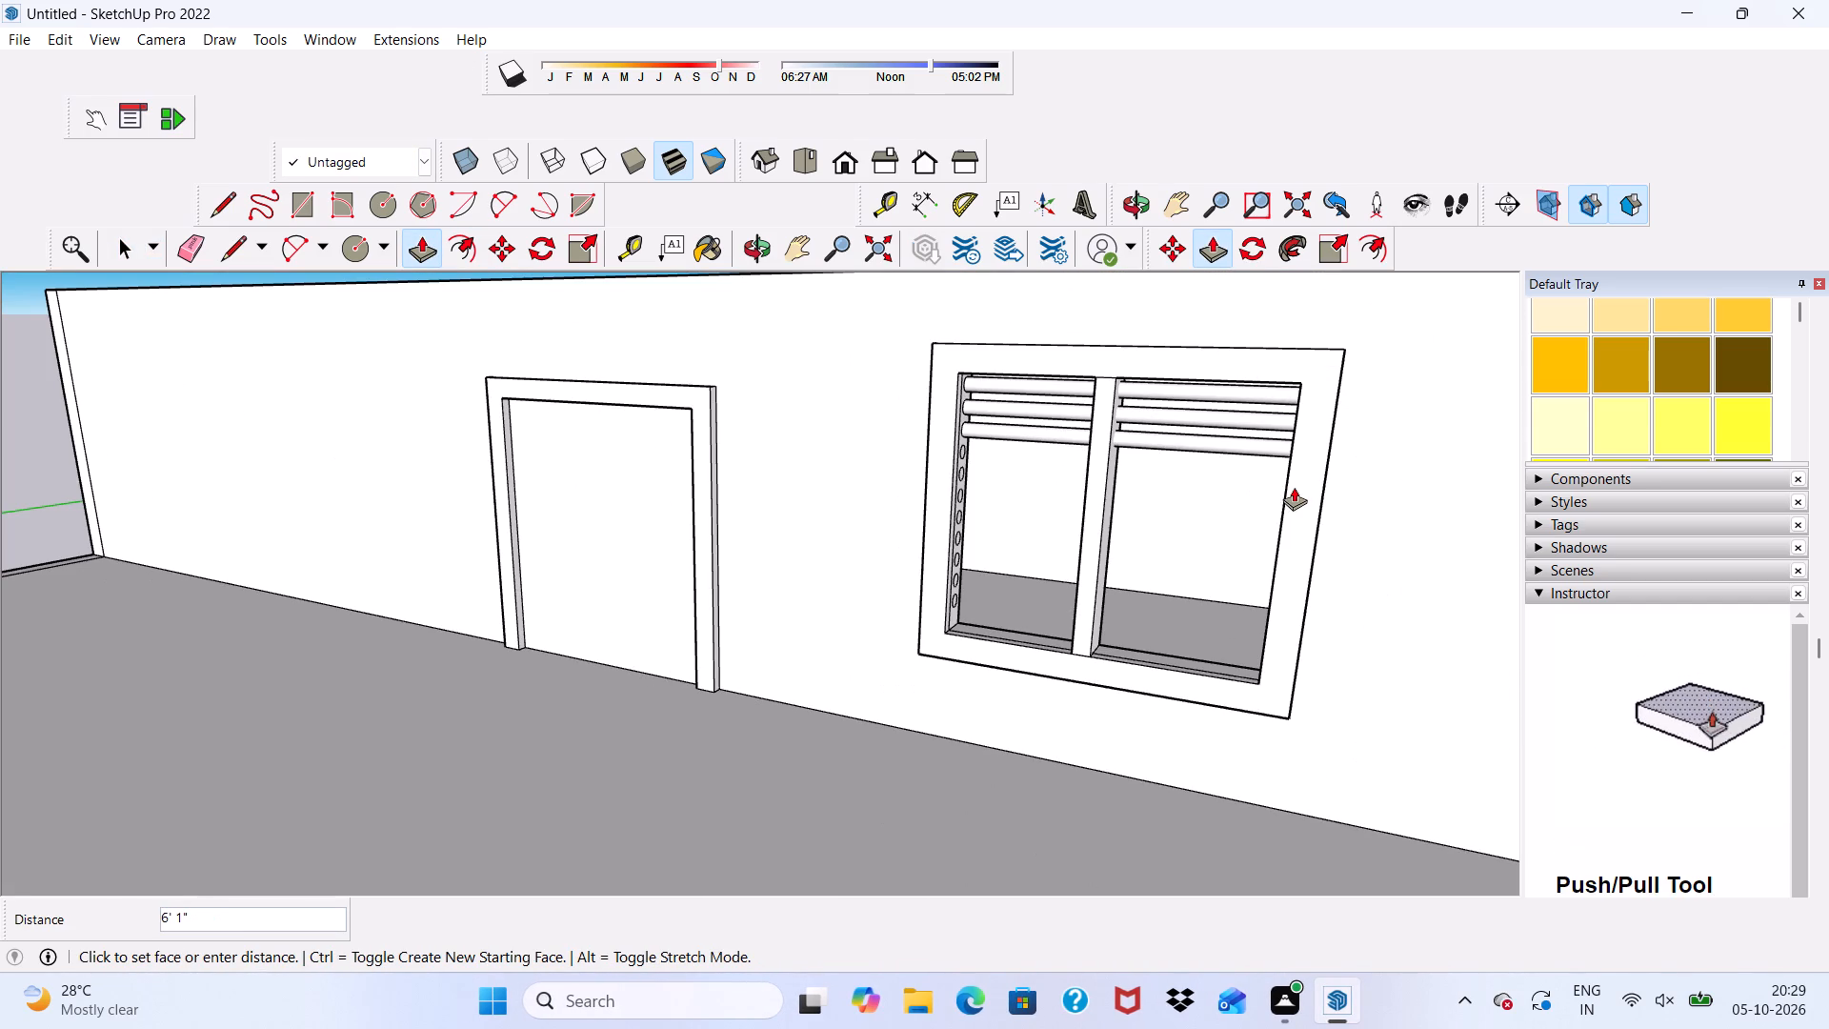
left_click(1292, 487)
Push/Pull the fourth circle from the top 6' 1" across the window to the right jamb.
scroll(989, 419, "up", 6)
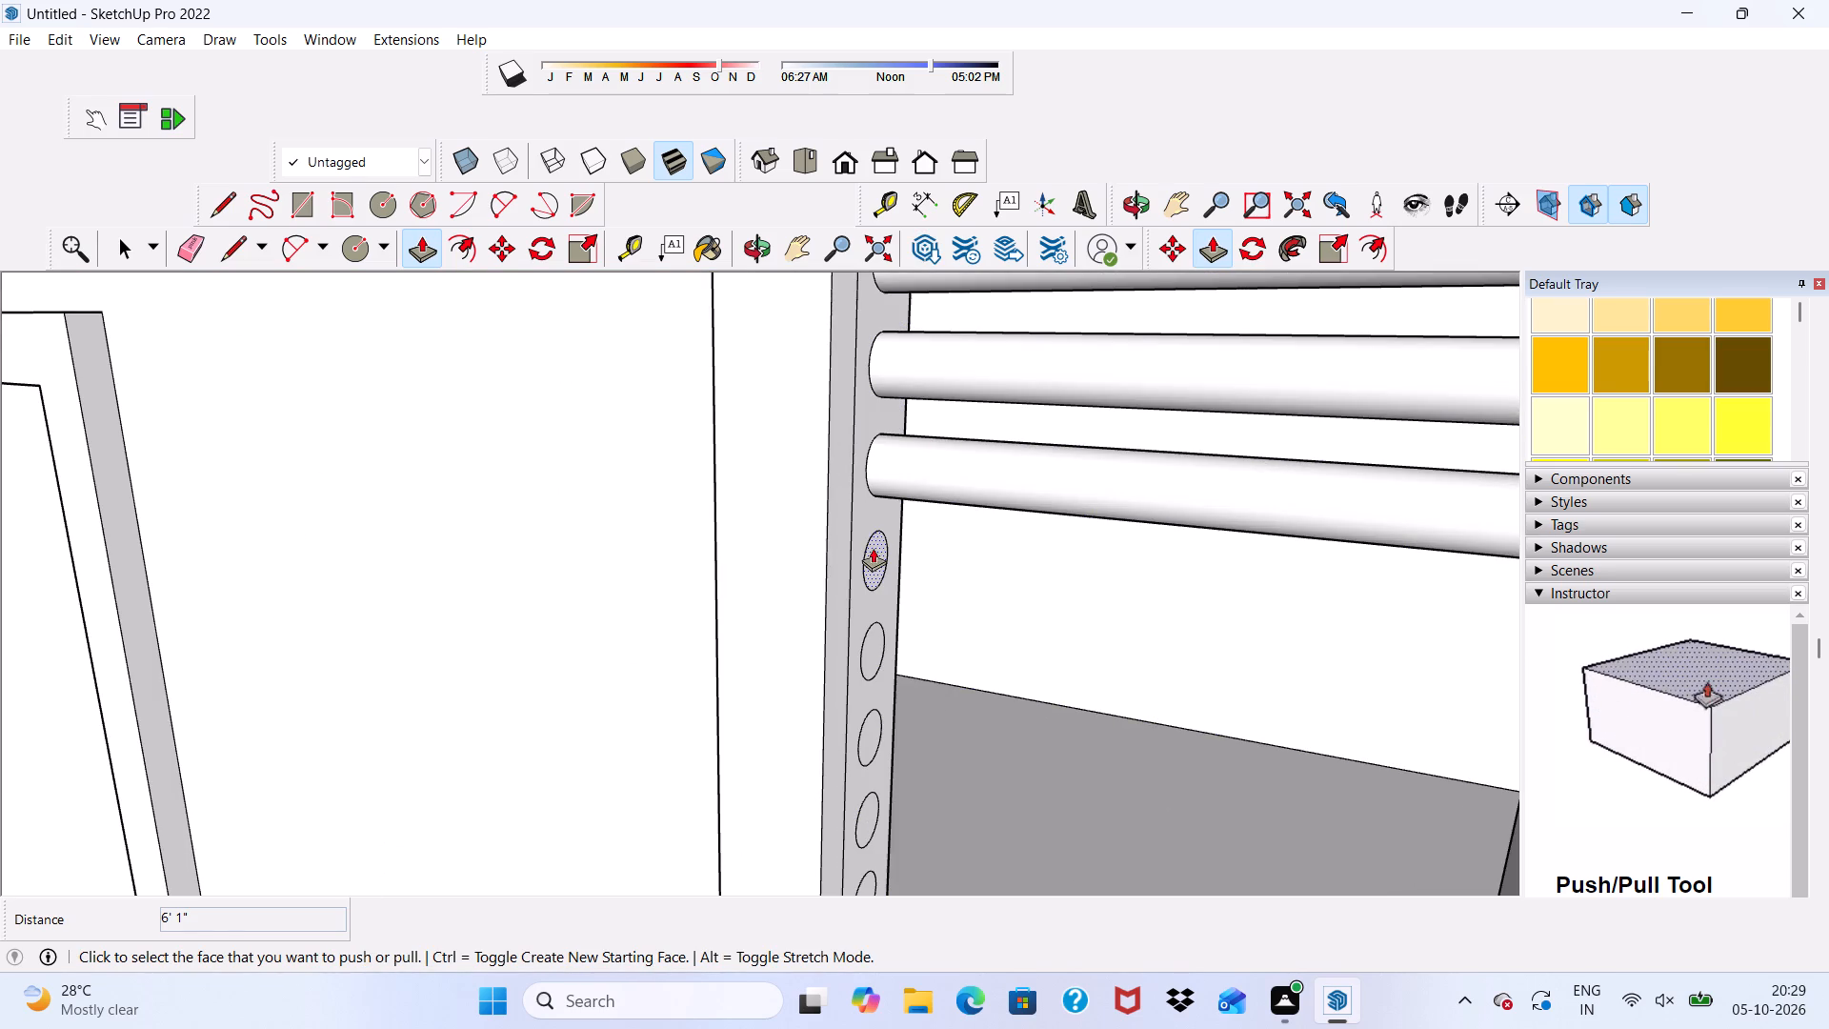
left_click(874, 548)
scroll(899, 530, "down", 14)
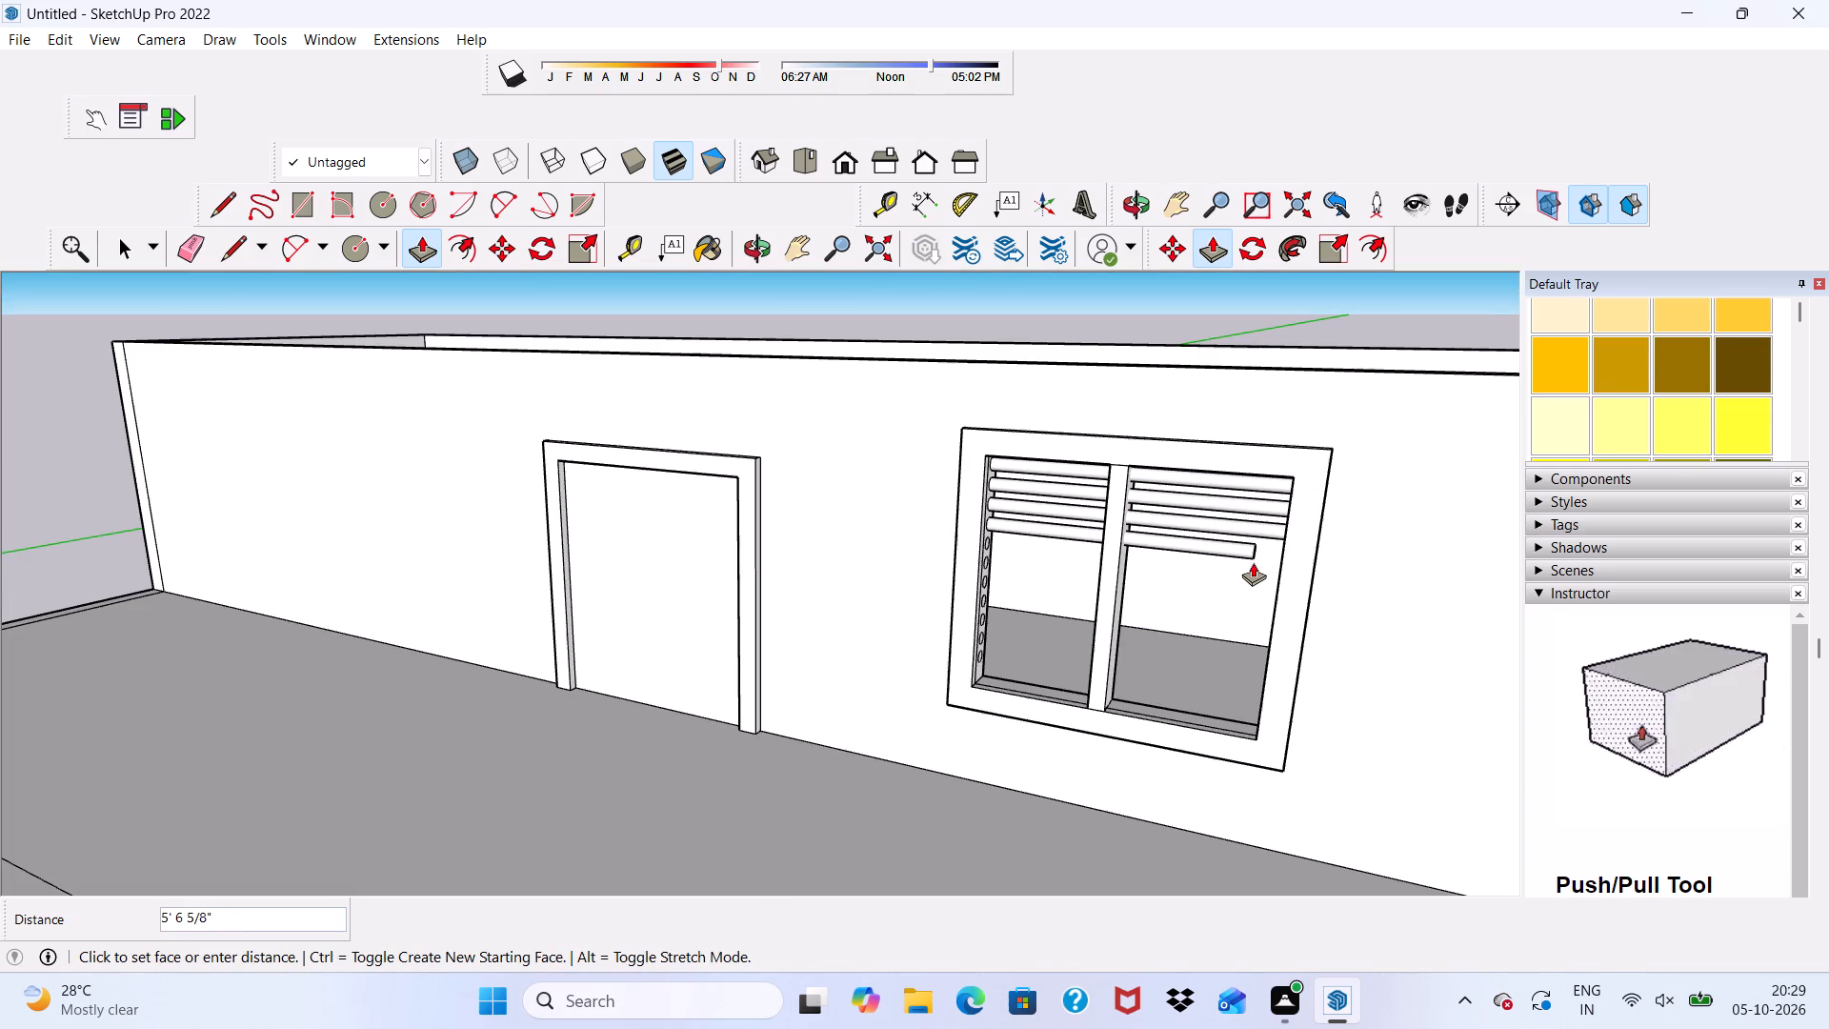
left_click(1281, 563)
Push/Pull the fifth circle from the top on the window's left jamb 6' 1" across both openings to the right jamb.
scroll(959, 557, "up", 7)
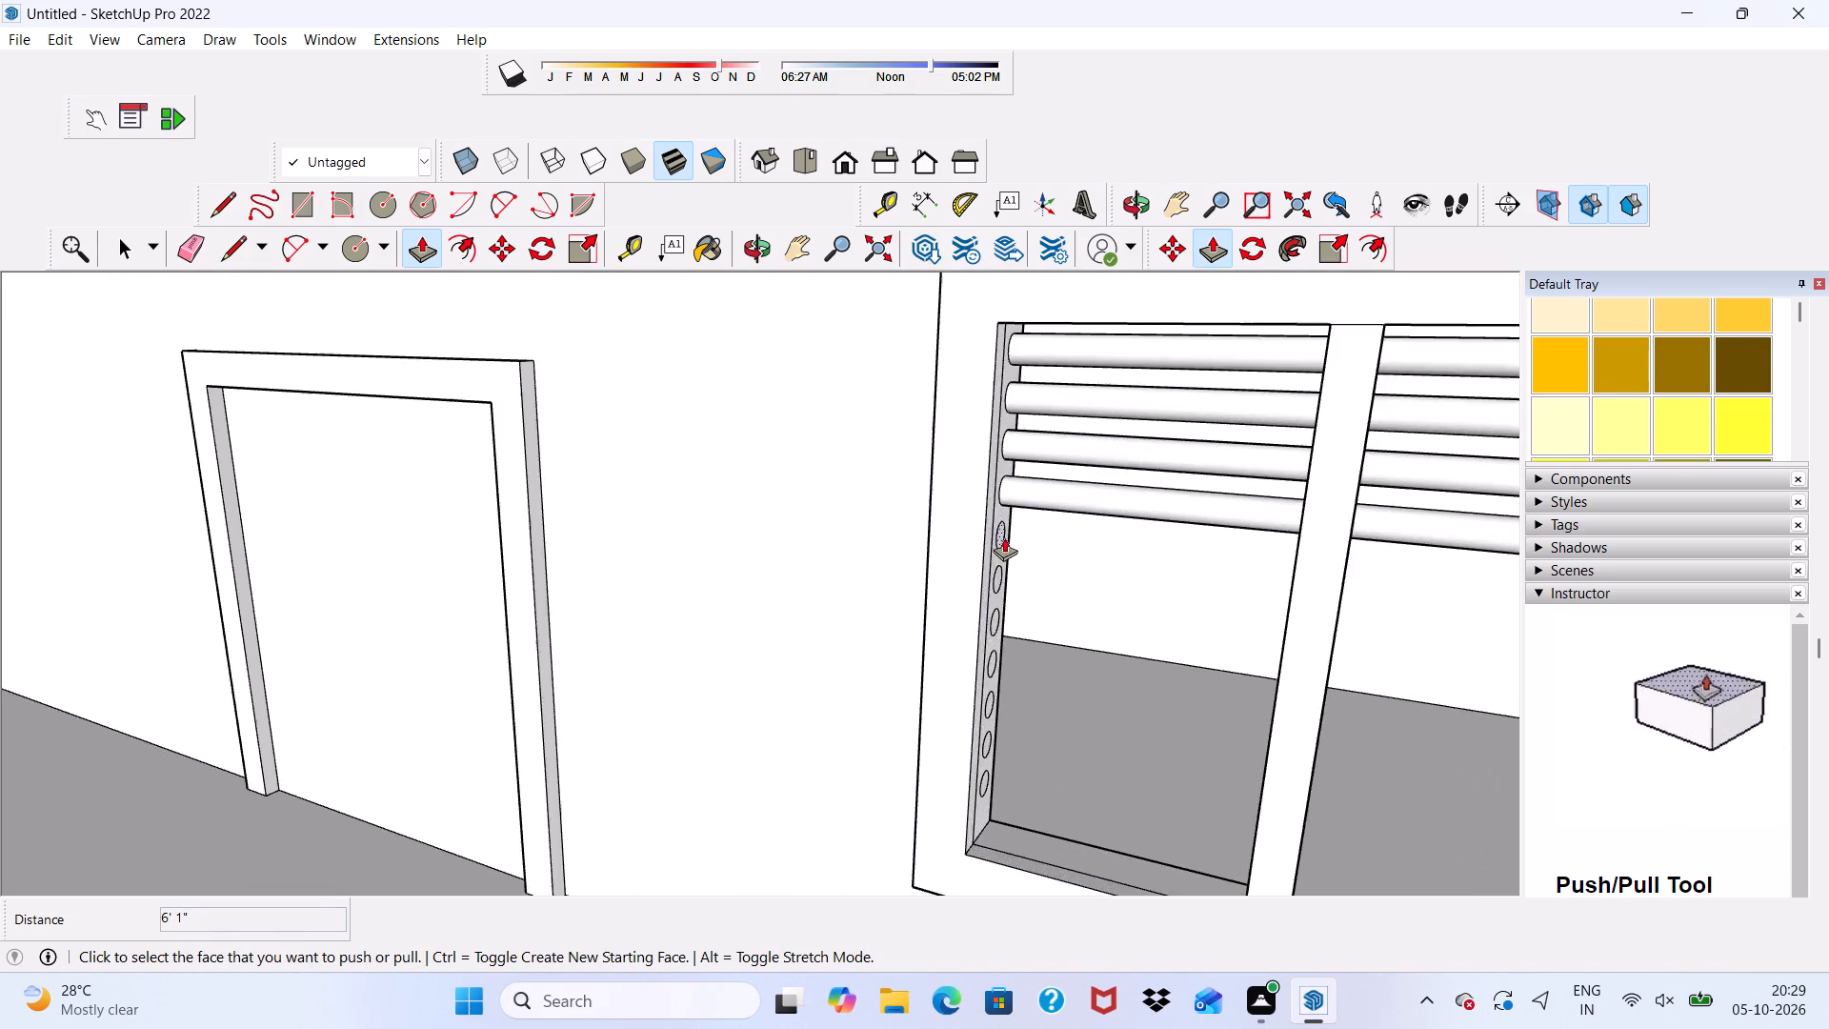
scroll(1004, 537, "up", 6)
left_click(995, 531)
scroll(1058, 531, "down", 11)
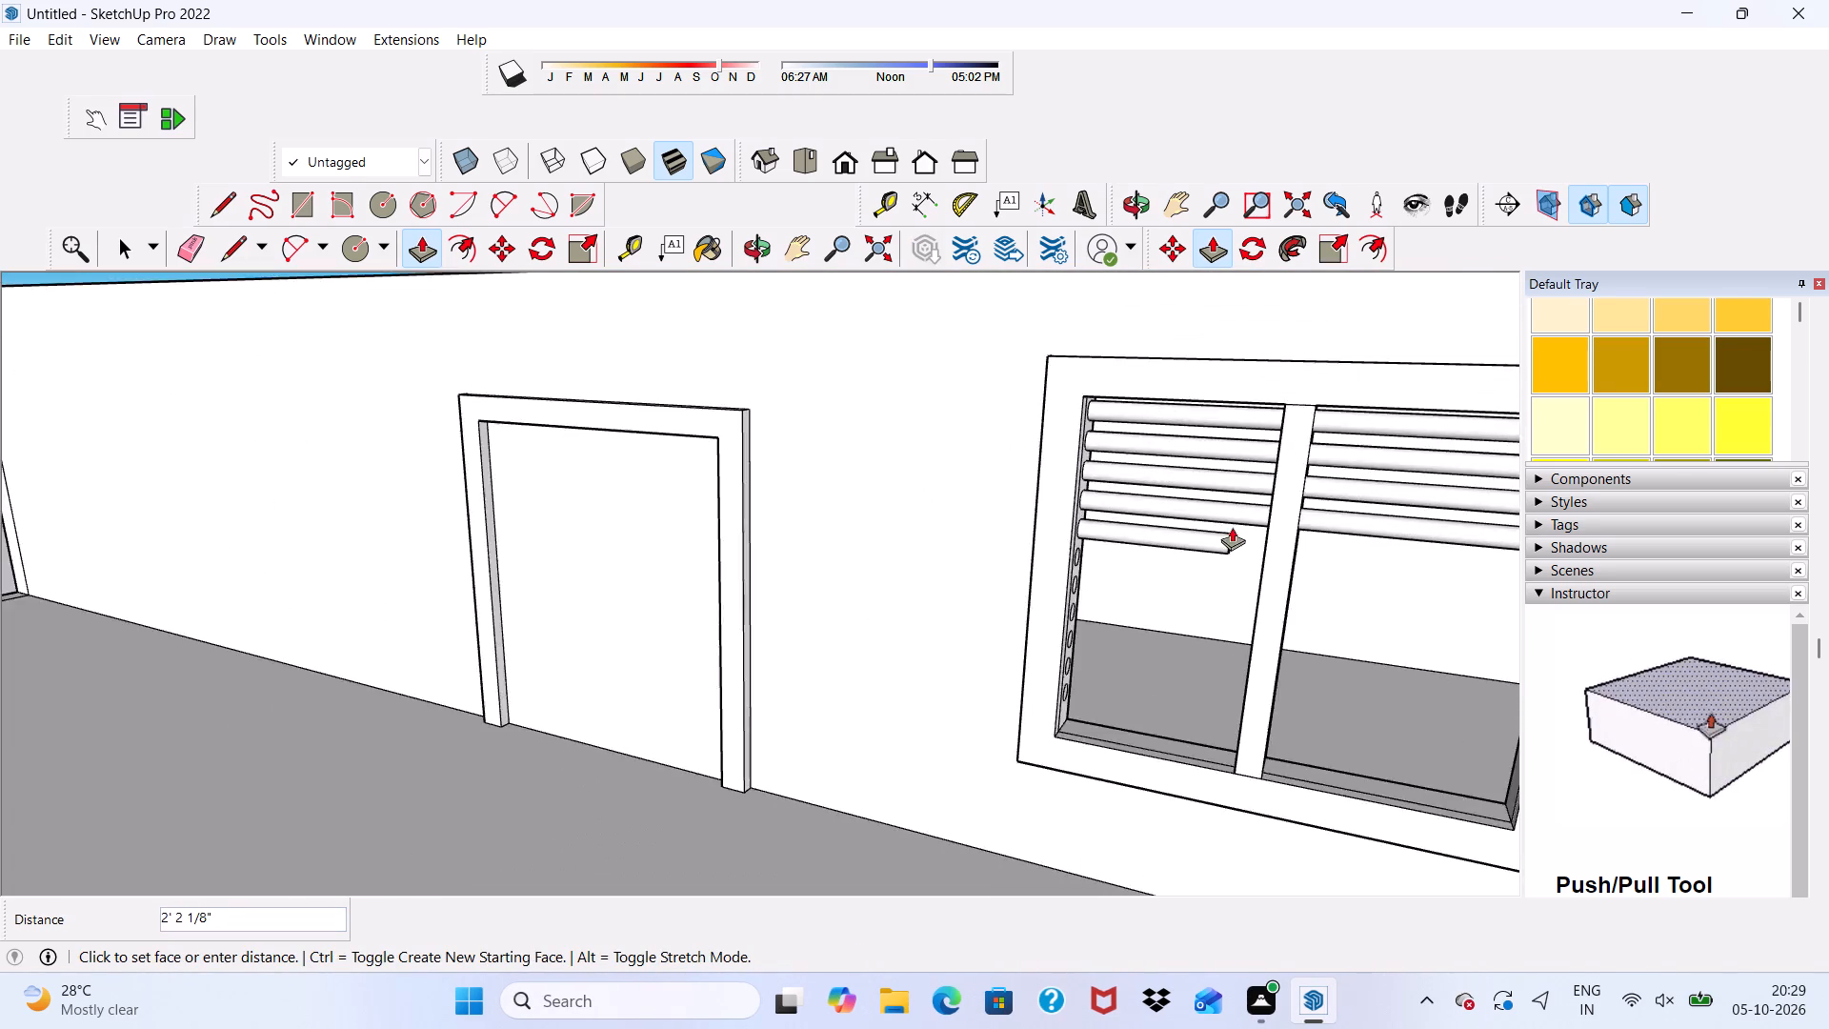
scroll(1232, 527, "down", 7)
scroll(1359, 580, "up", 2)
left_click(1389, 572)
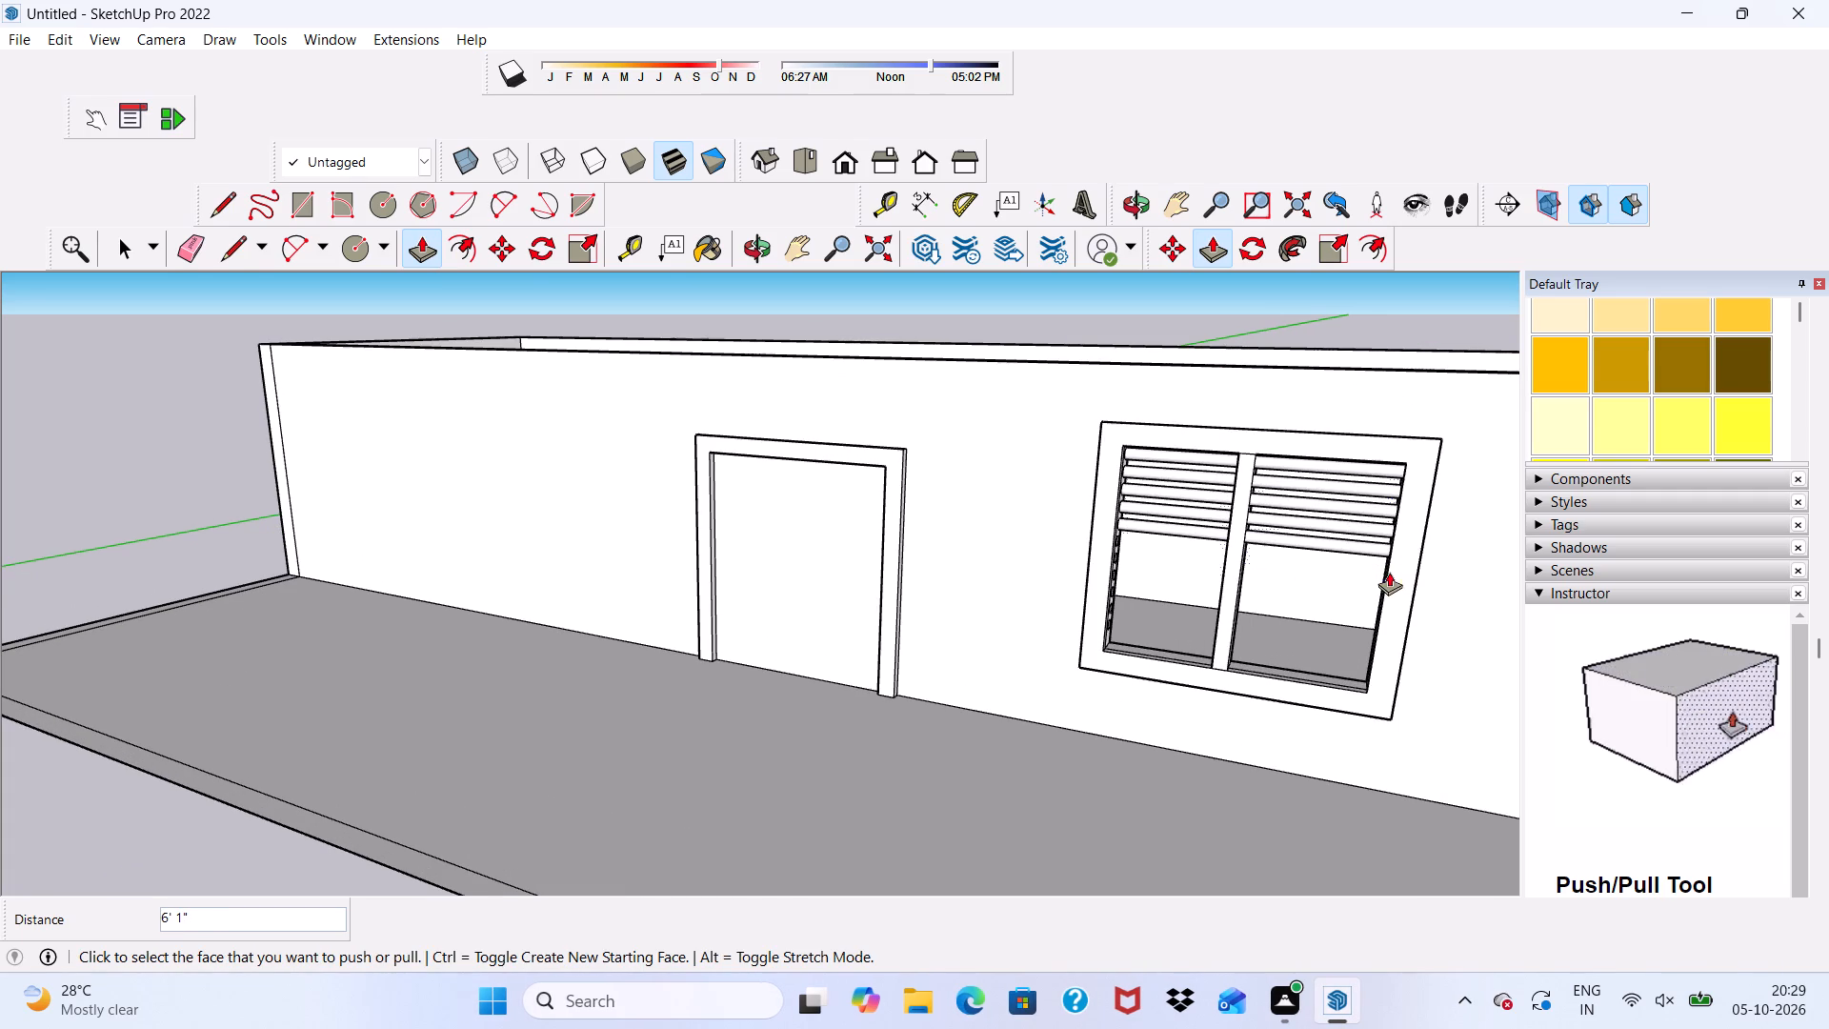
Push/Pull the sixth circle from the top 6' 1" across the window to the right jamb.
scroll(1115, 559, "up", 4)
scroll(1100, 521, "up", 18)
scroll(1091, 516, "down", 3)
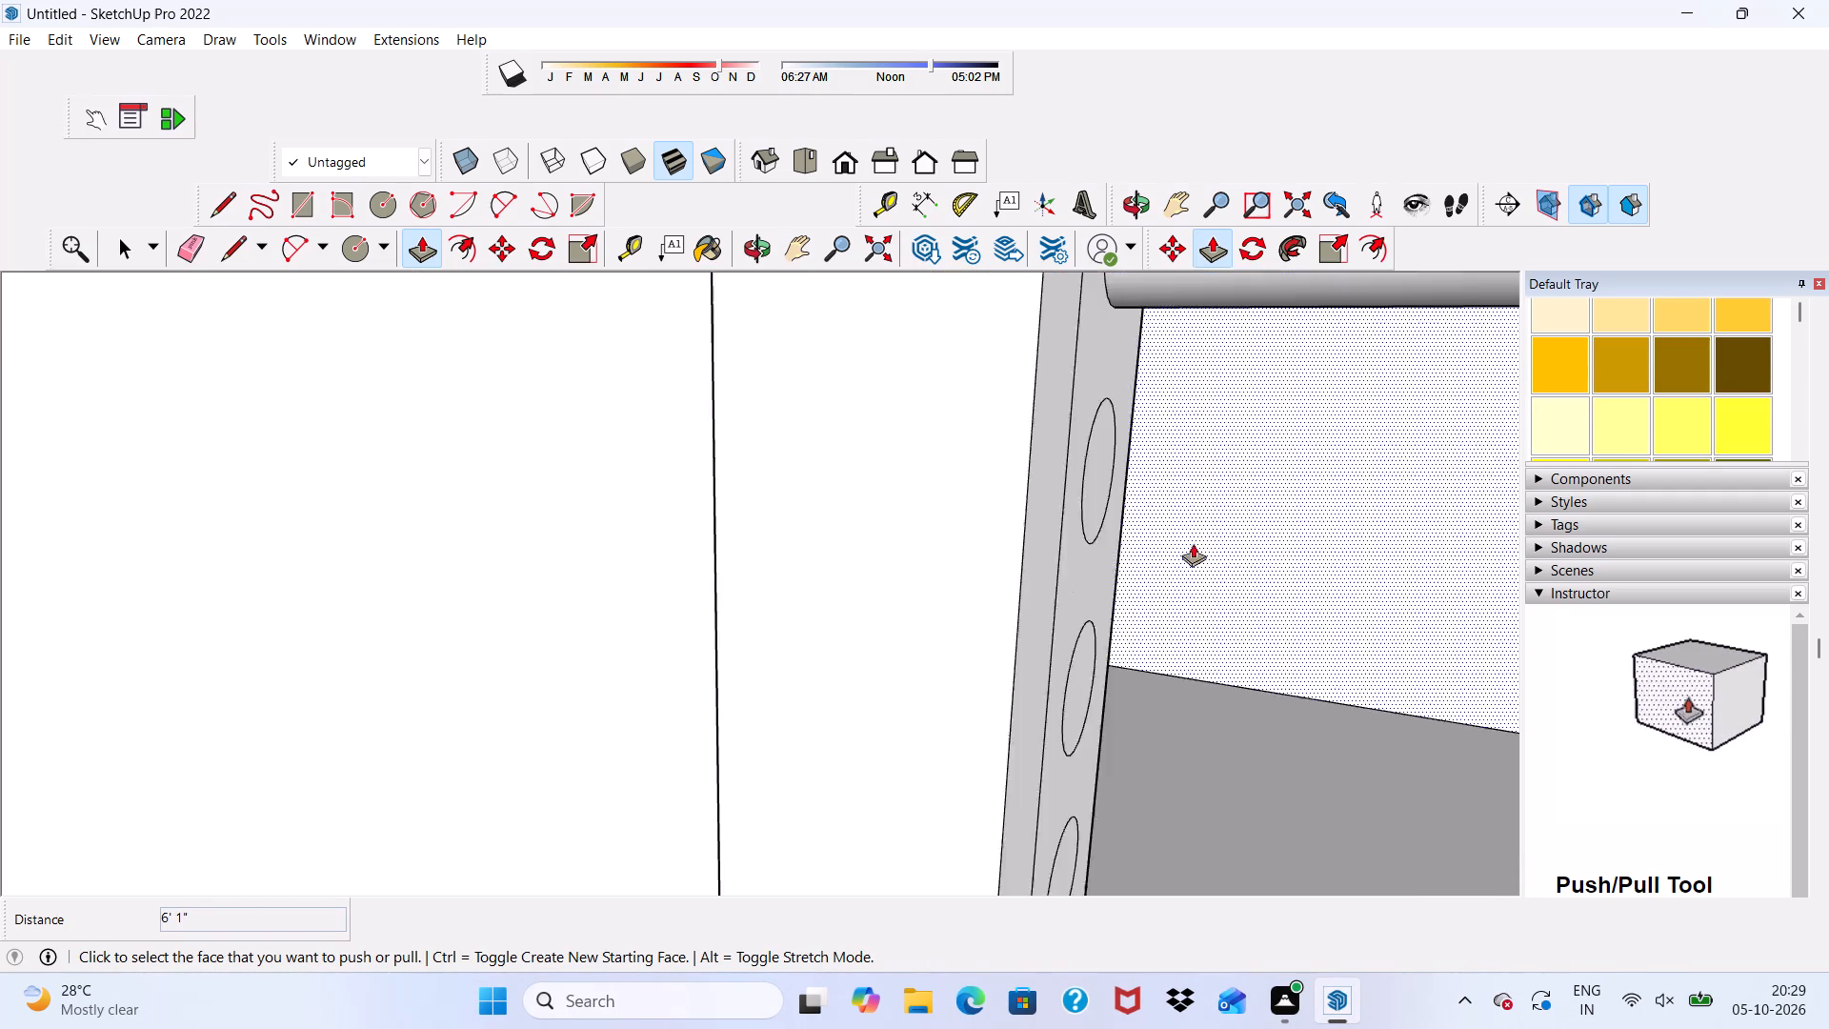
scroll(1193, 543, "down", 9)
scroll(1122, 523, "up", 7)
left_click(1113, 503)
scroll(1120, 512, "down", 6)
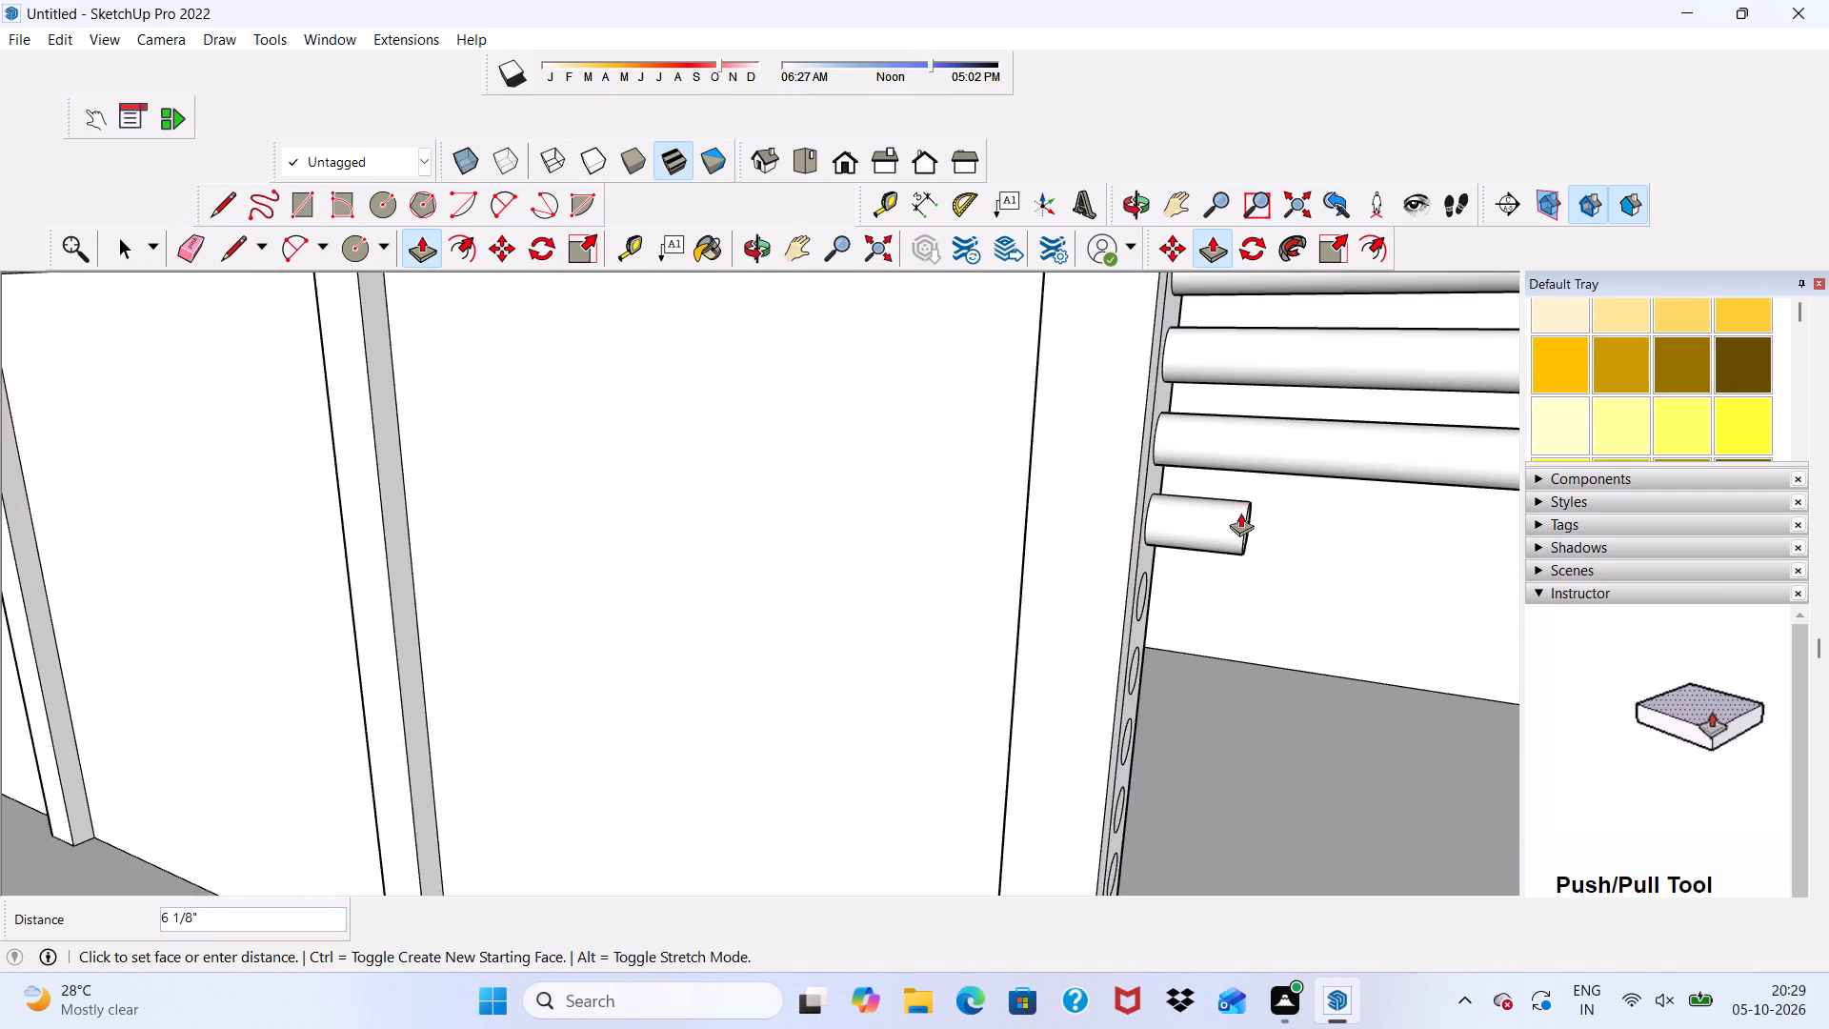
scroll(1240, 513, "down", 3)
scroll(1218, 524, "up", 1)
scroll(1218, 525, "down", 1)
scroll(1218, 526, "up", 1)
scroll(1198, 515, "down", 9)
scroll(1196, 520, "up", 1)
scroll(1199, 523, "down", 4)
scroll(1410, 529, "up", 3)
scroll(1410, 530, "down", 4)
scroll(1410, 530, "up", 1)
scroll(1410, 530, "down", 1)
scroll(1409, 531, "up", 1)
scroll(1409, 532, "down", 3)
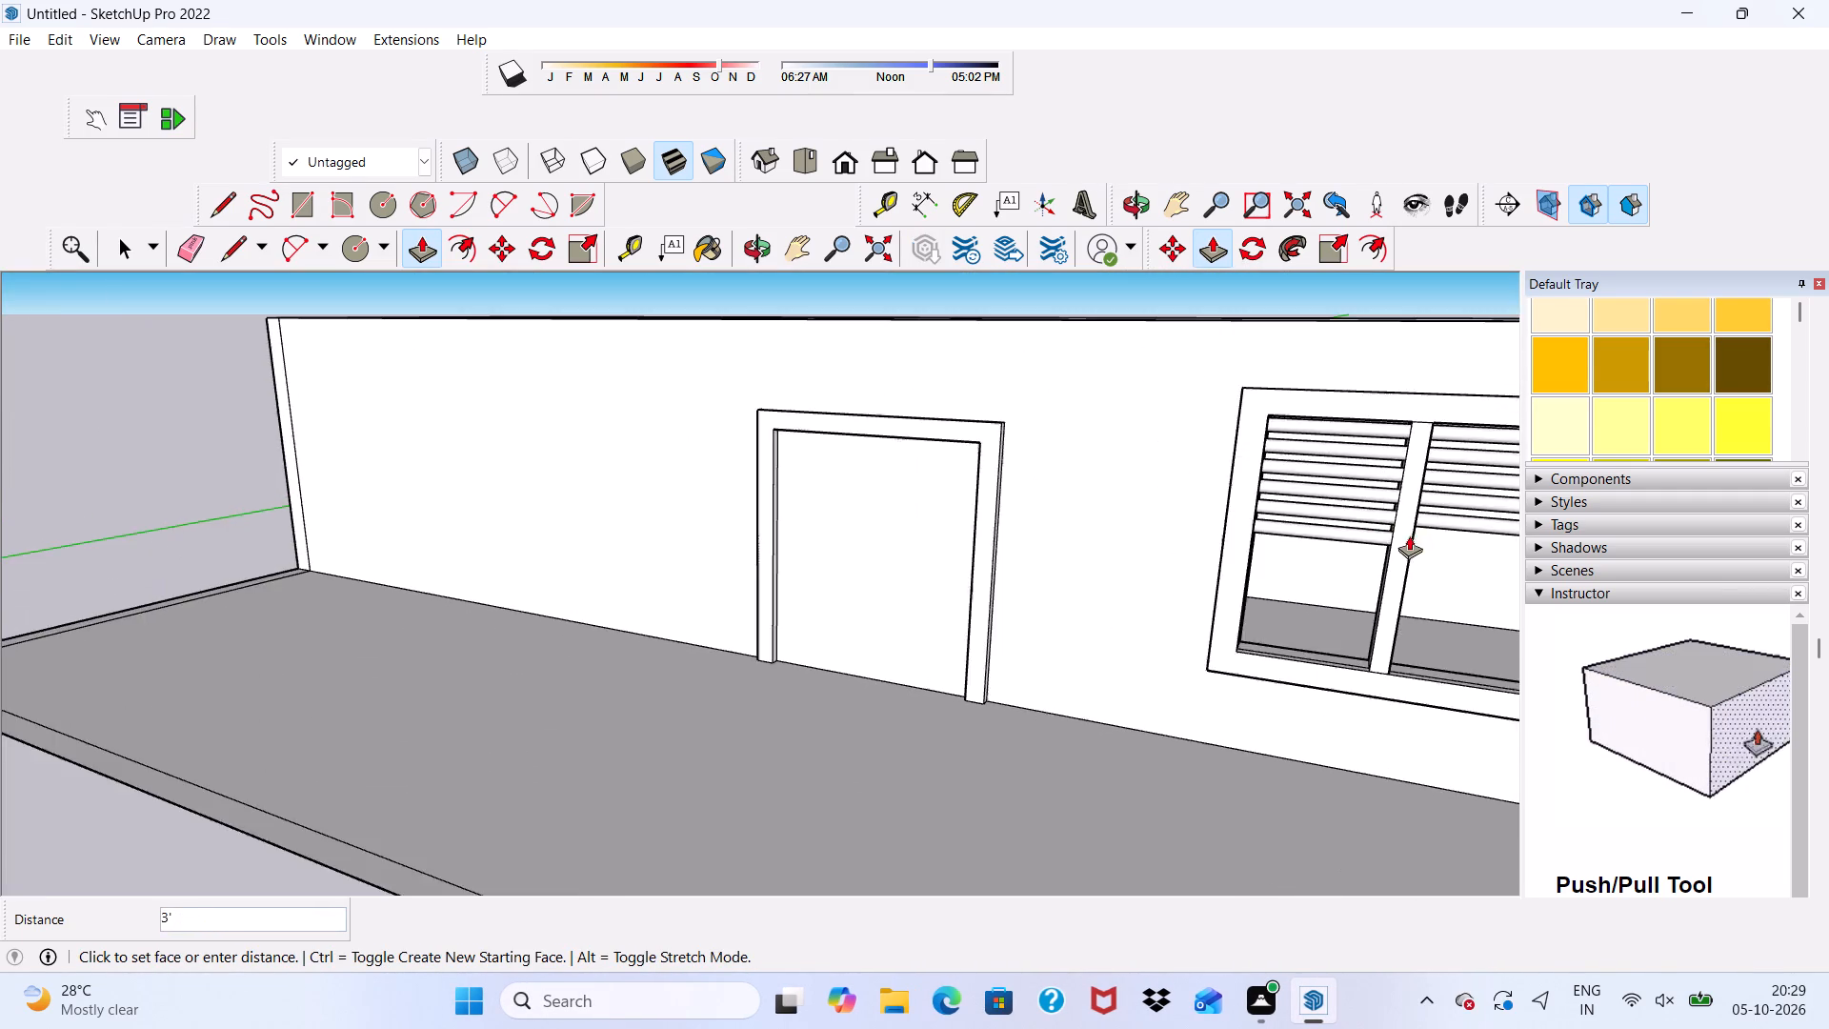
scroll(1409, 535, "down", 11)
scroll(1464, 559, "up", 6)
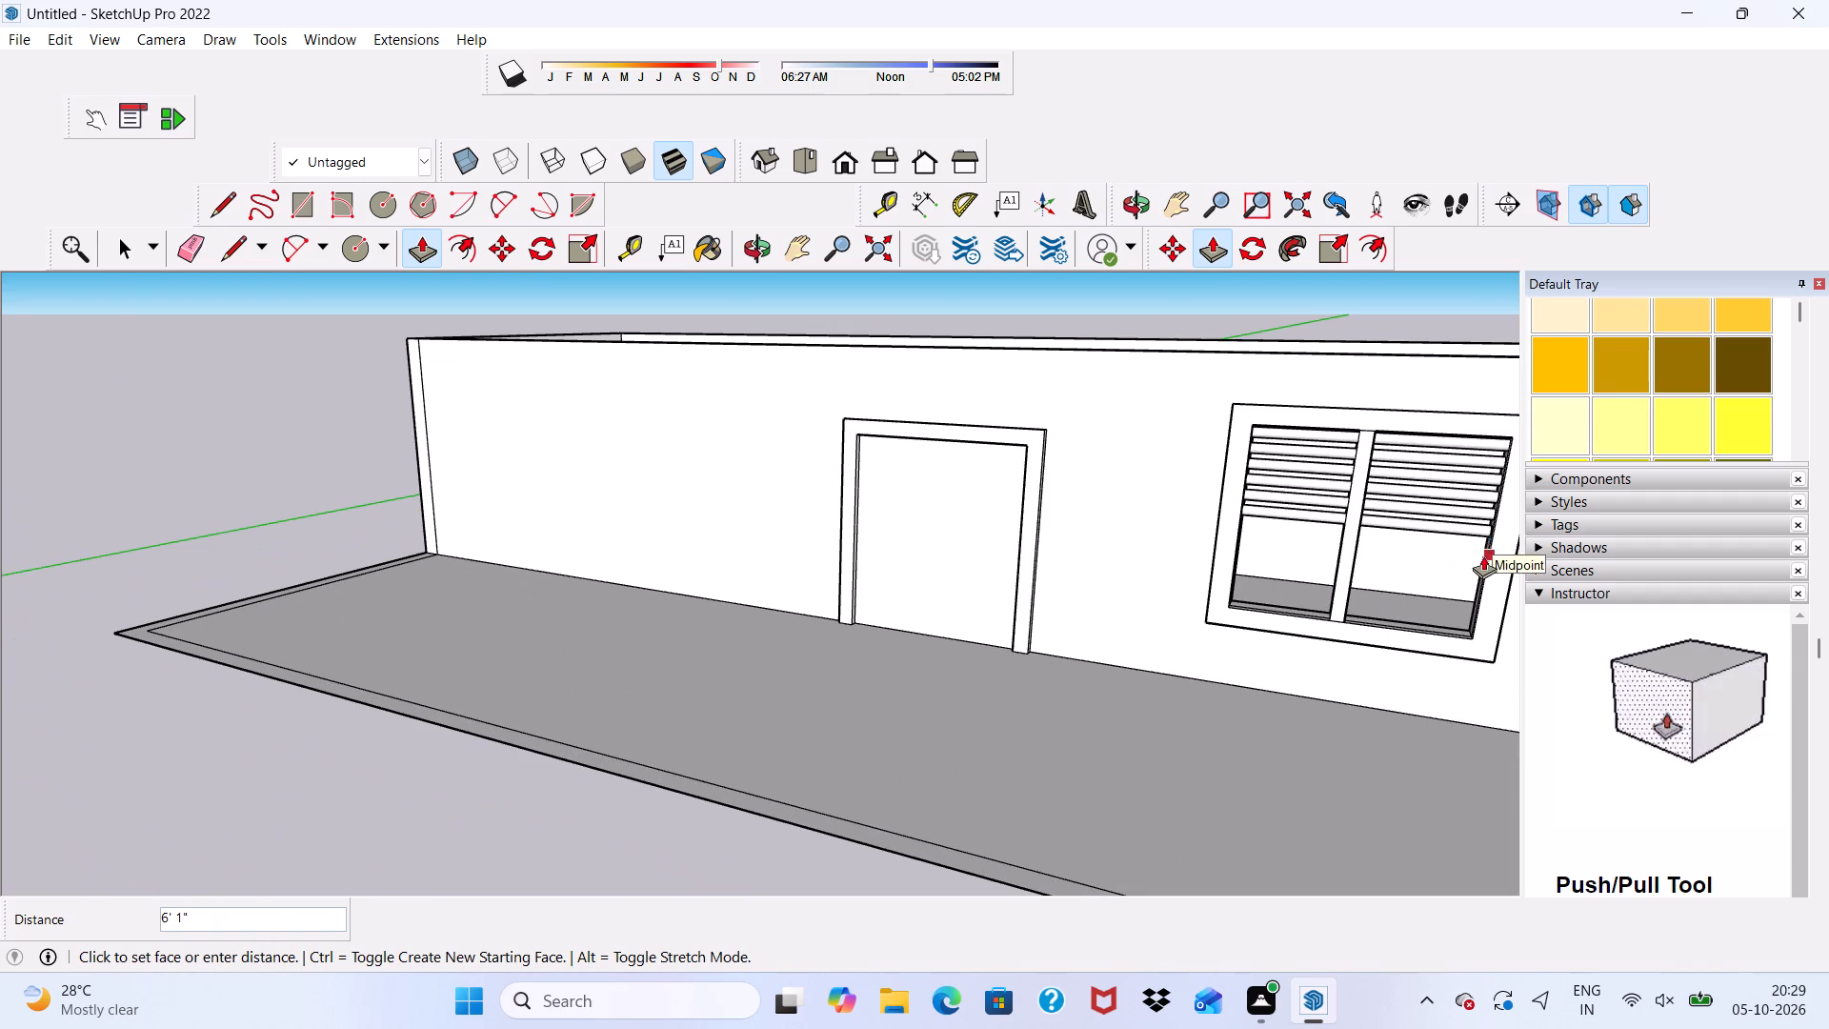
left_click(1486, 550)
Push/Pull the seventh circle from the top 6' 1" across the window to the right jamb.
scroll(1405, 535, "up", 6)
scroll(1039, 494, "up", 2)
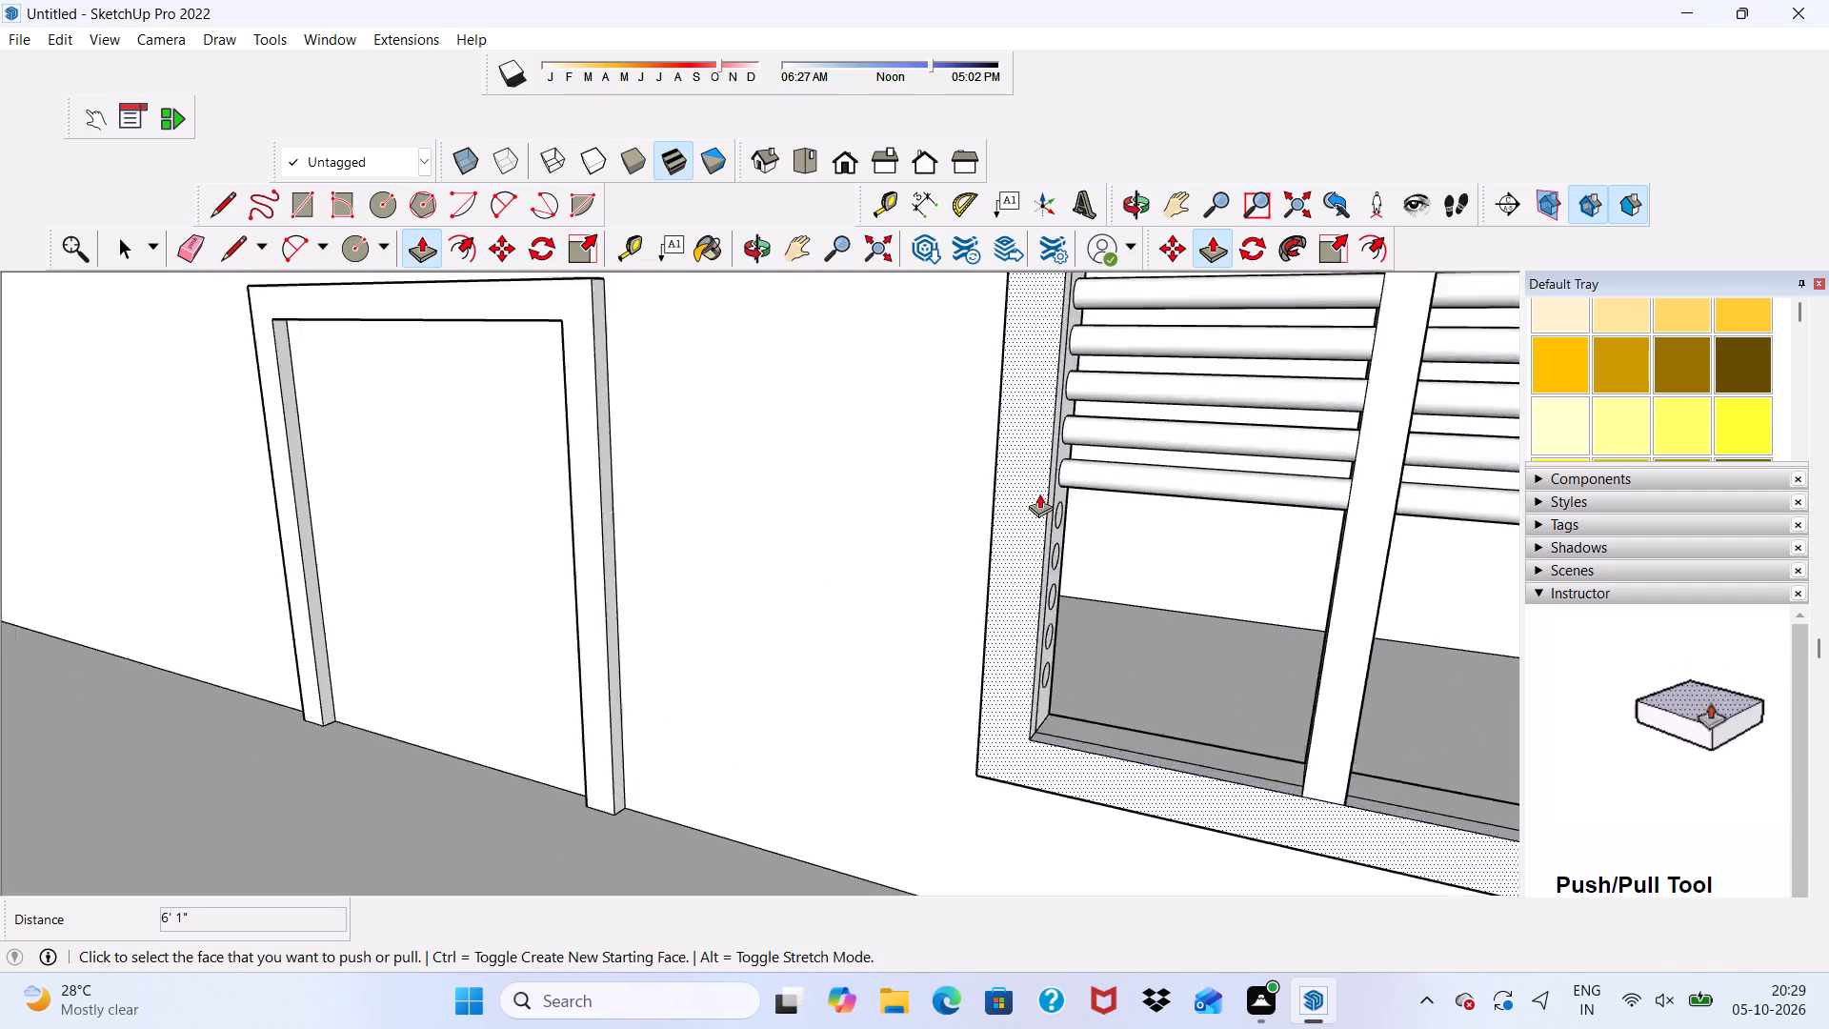
scroll(1039, 494, "up", 11)
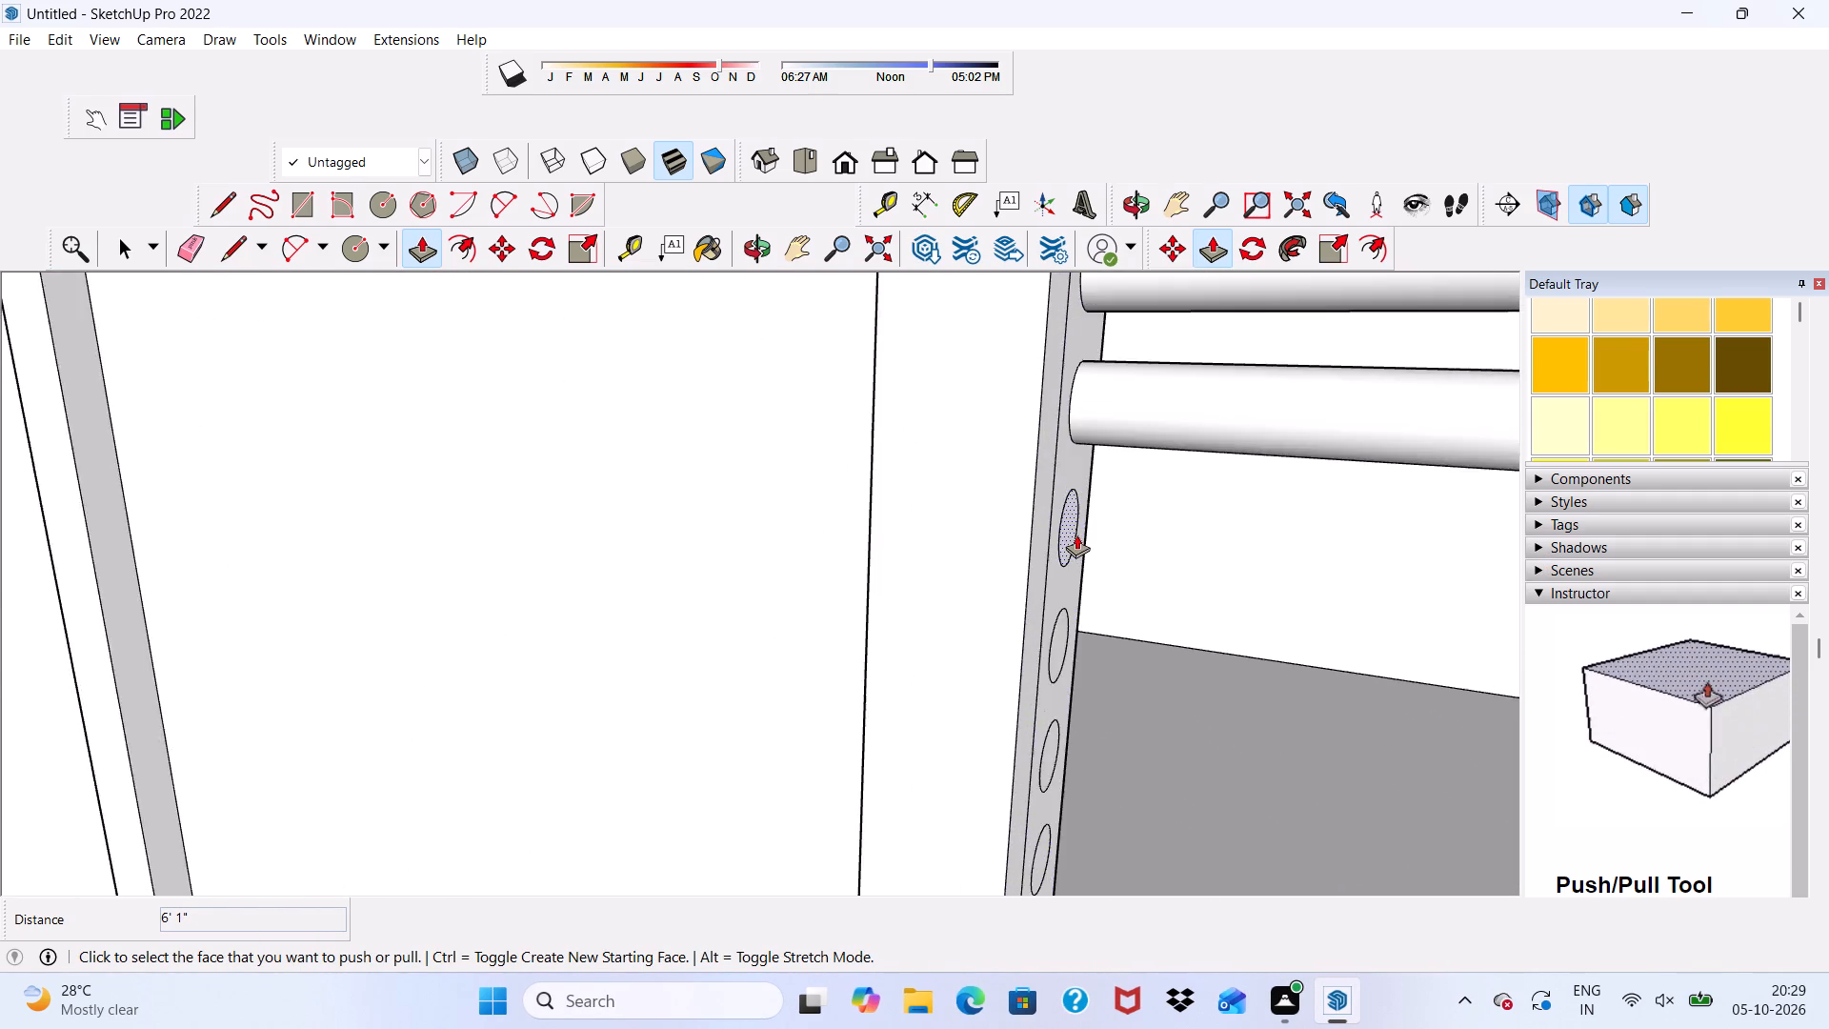
scroll(1076, 535, "up", 6)
left_click(1072, 529)
scroll(1084, 527, "down", 15)
scroll(1176, 518, "up", 2)
scroll(1176, 520, "down", 5)
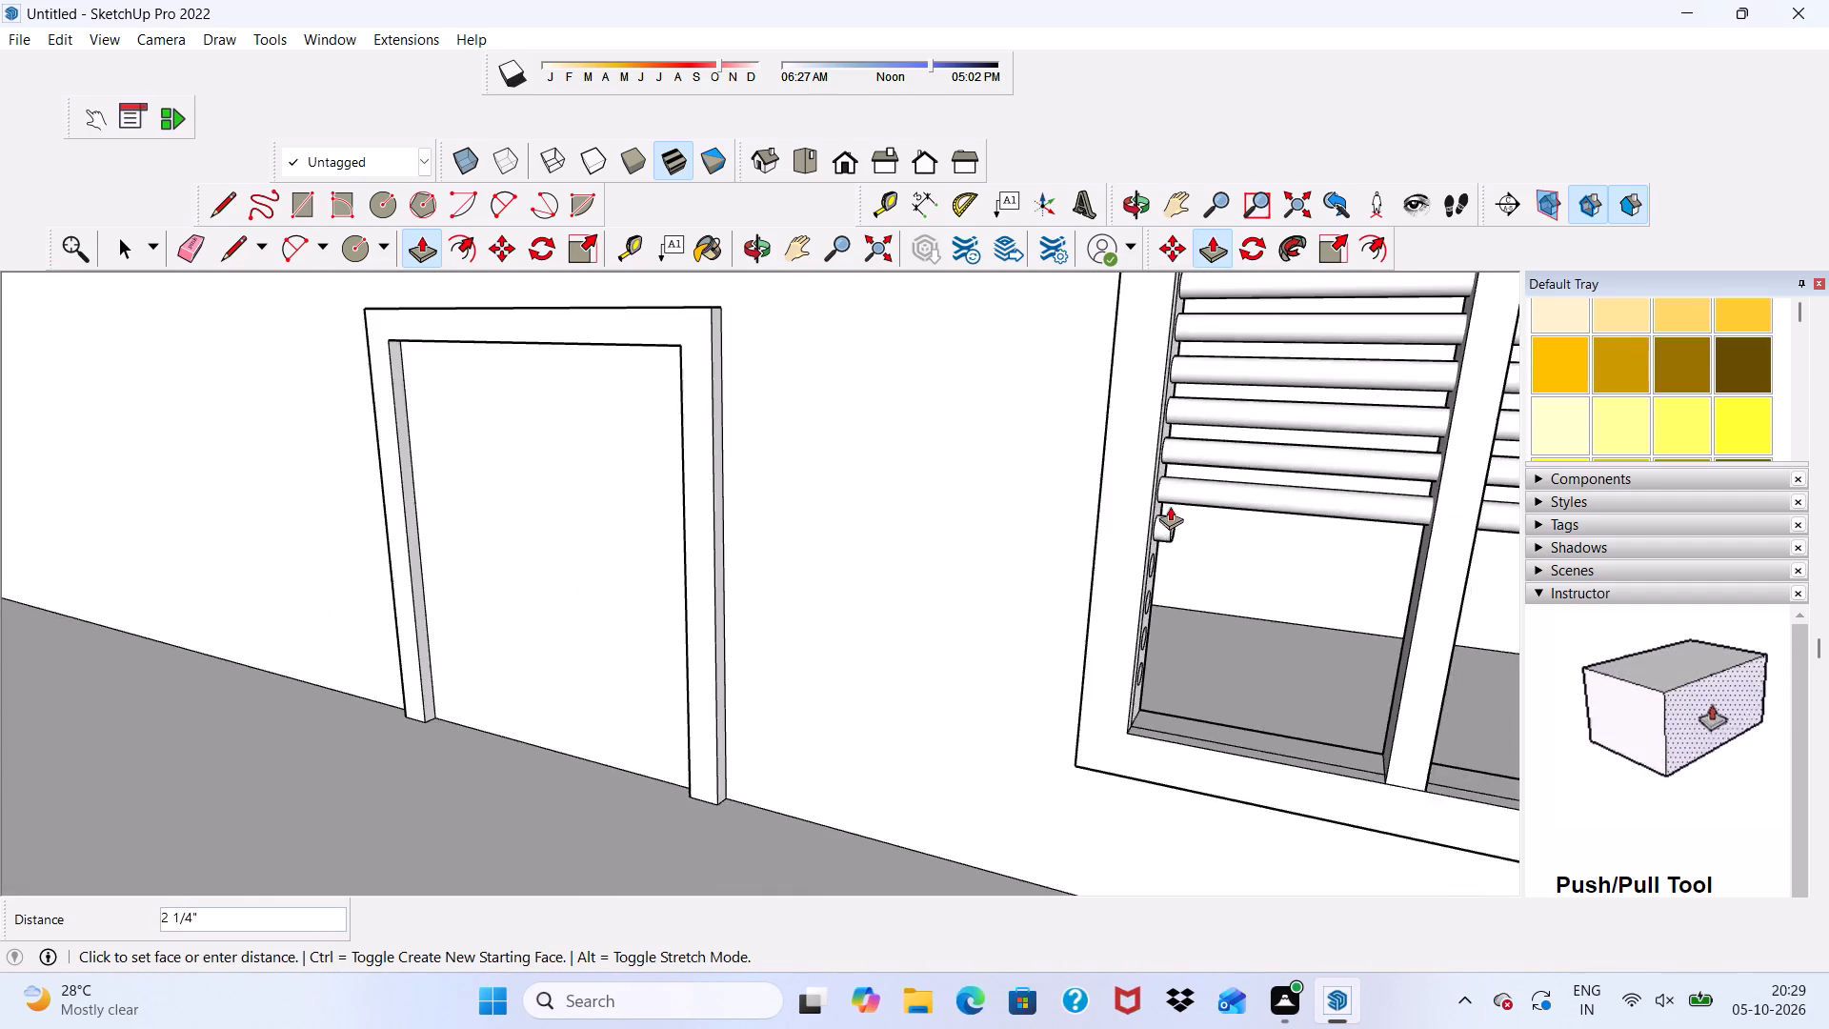
scroll(1170, 506, "down", 12)
scroll(1397, 605, "up", 9)
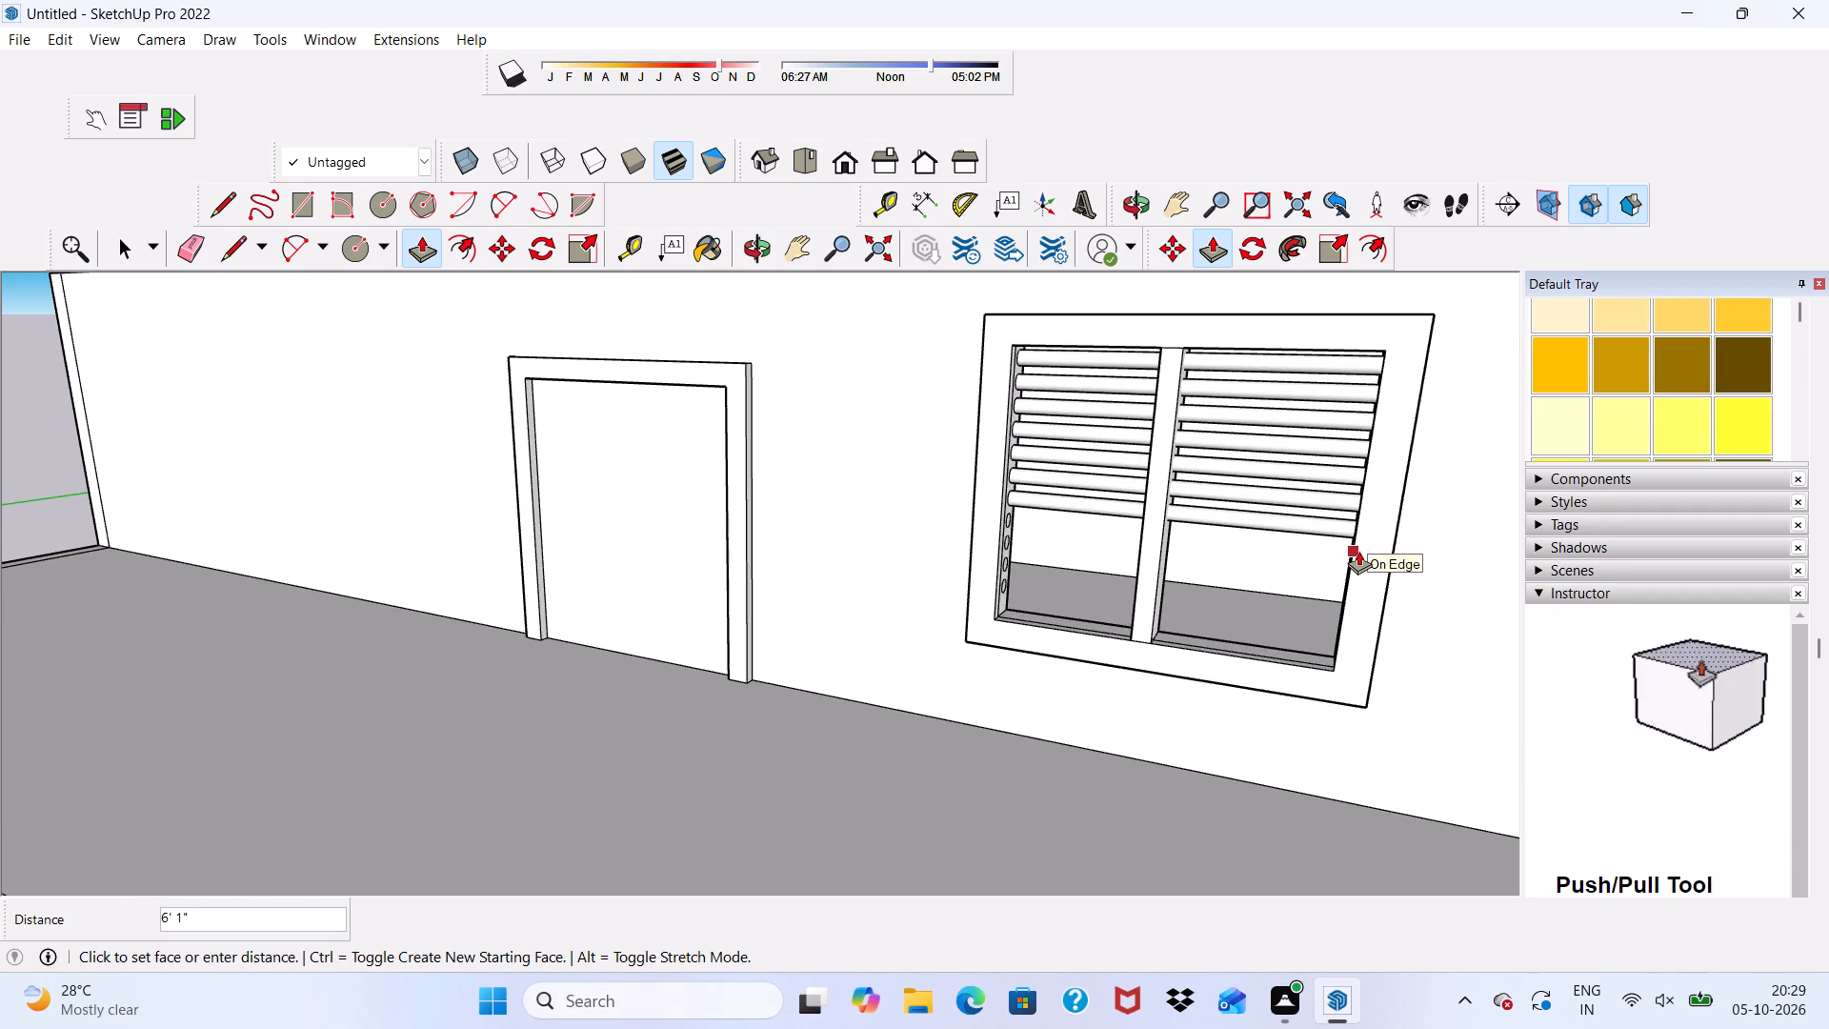
left_click(1358, 551)
Push/Pull the eighth circle from the top 6' 1" across the window to the right jamb.
scroll(1002, 546, "up", 12)
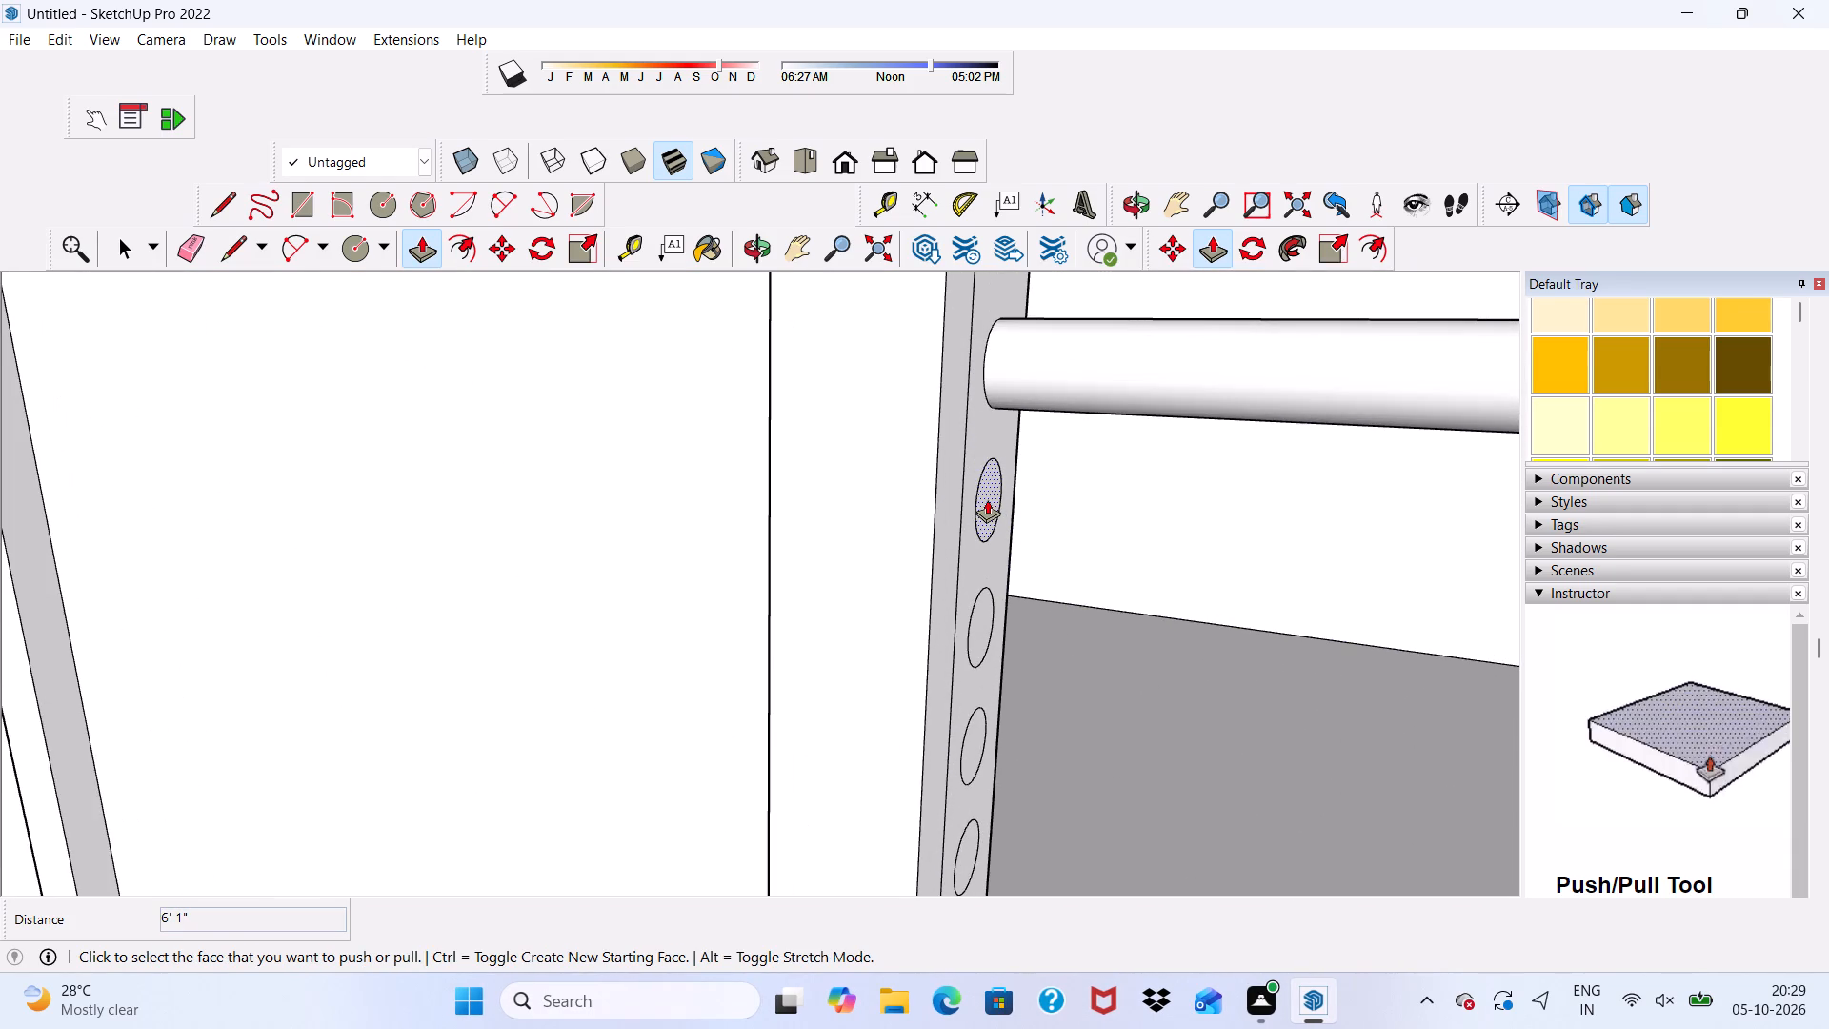
left_click(987, 499)
scroll(1041, 514, "down", 20)
scroll(1272, 613, "up", 7)
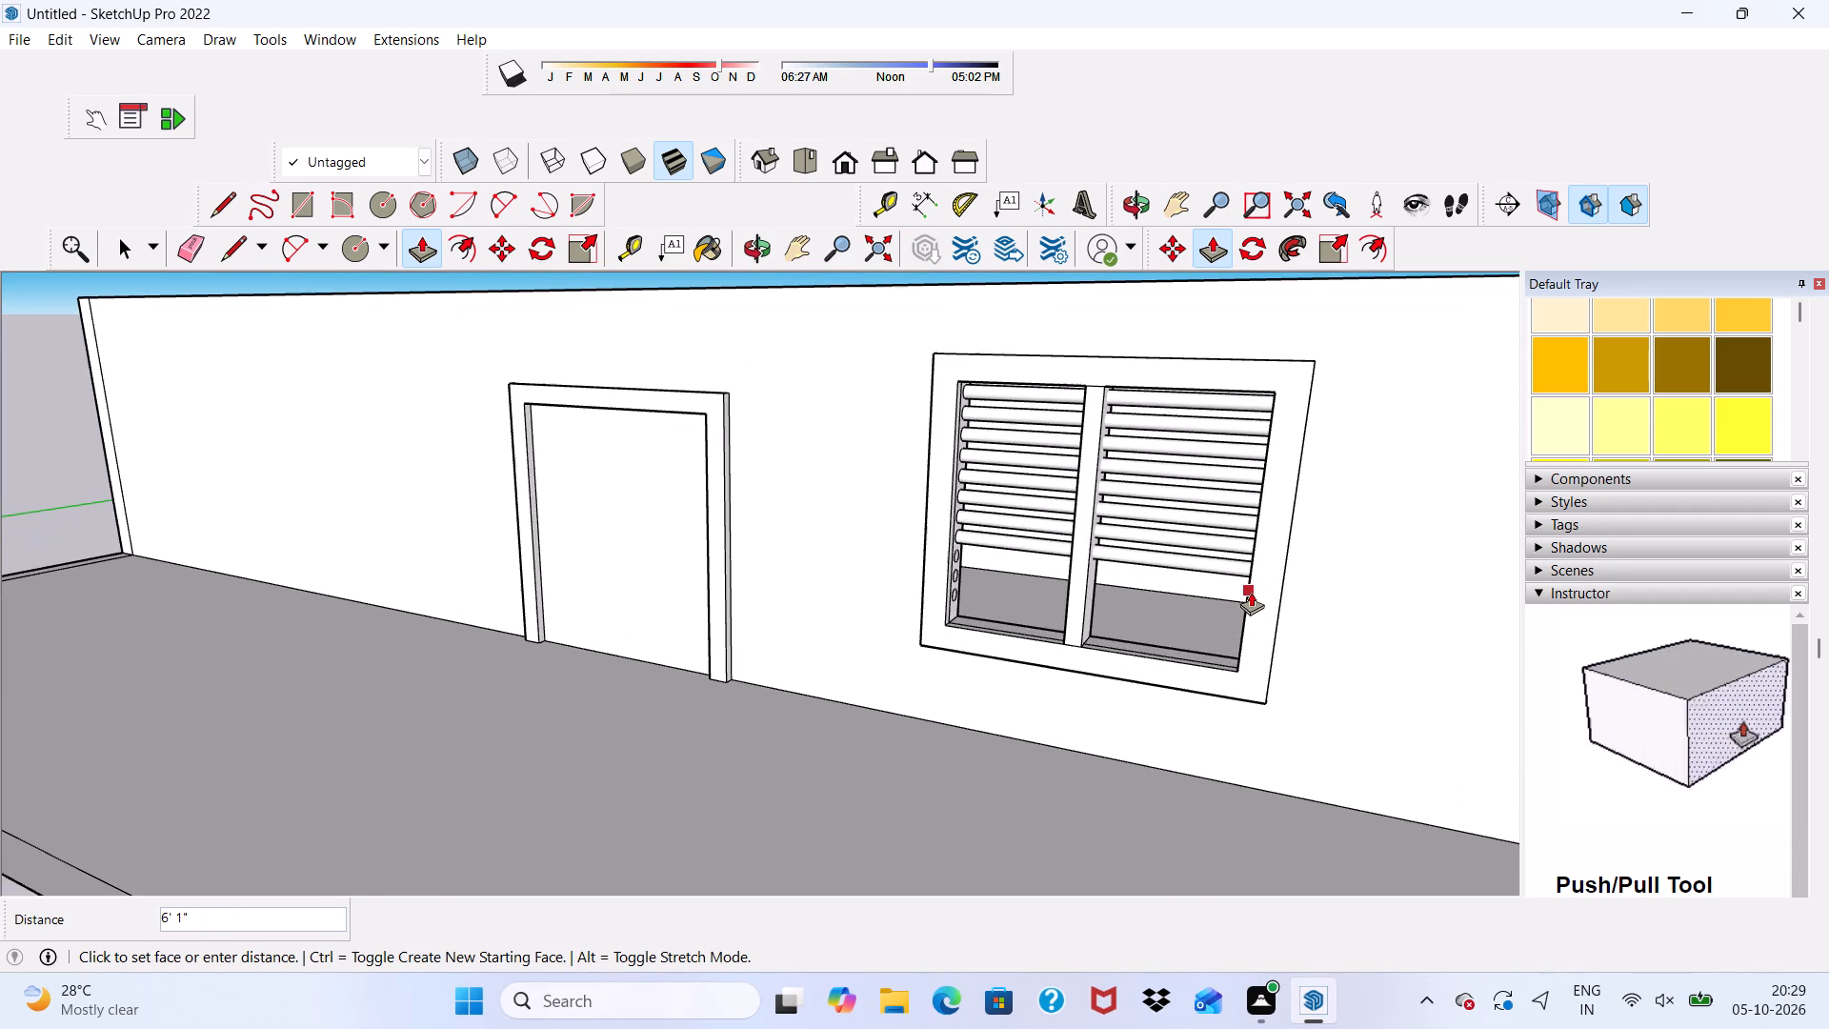
left_click(1251, 592)
Push/Pull the ninth circle from the top about 6' 2" across the window to the right jamb.
scroll(998, 544, "up", 5)
scroll(900, 587, "up", 8)
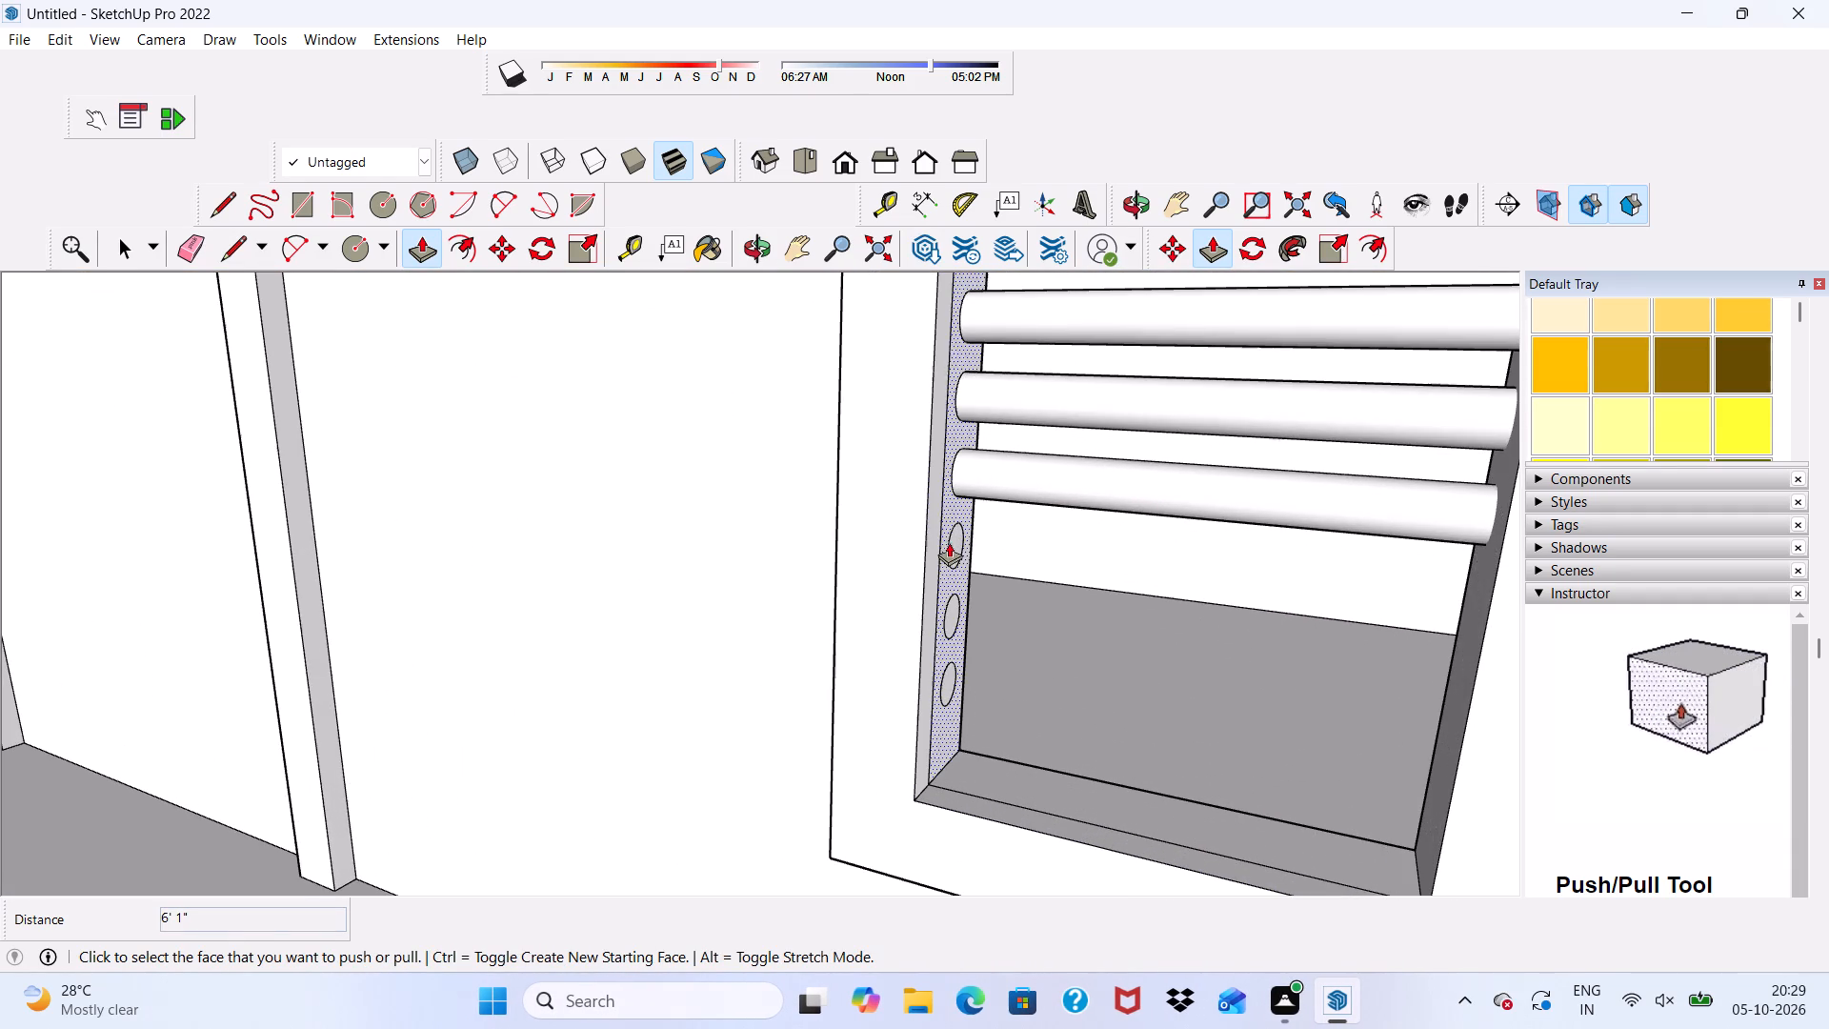
left_click(955, 540)
scroll(955, 540, "down", 11)
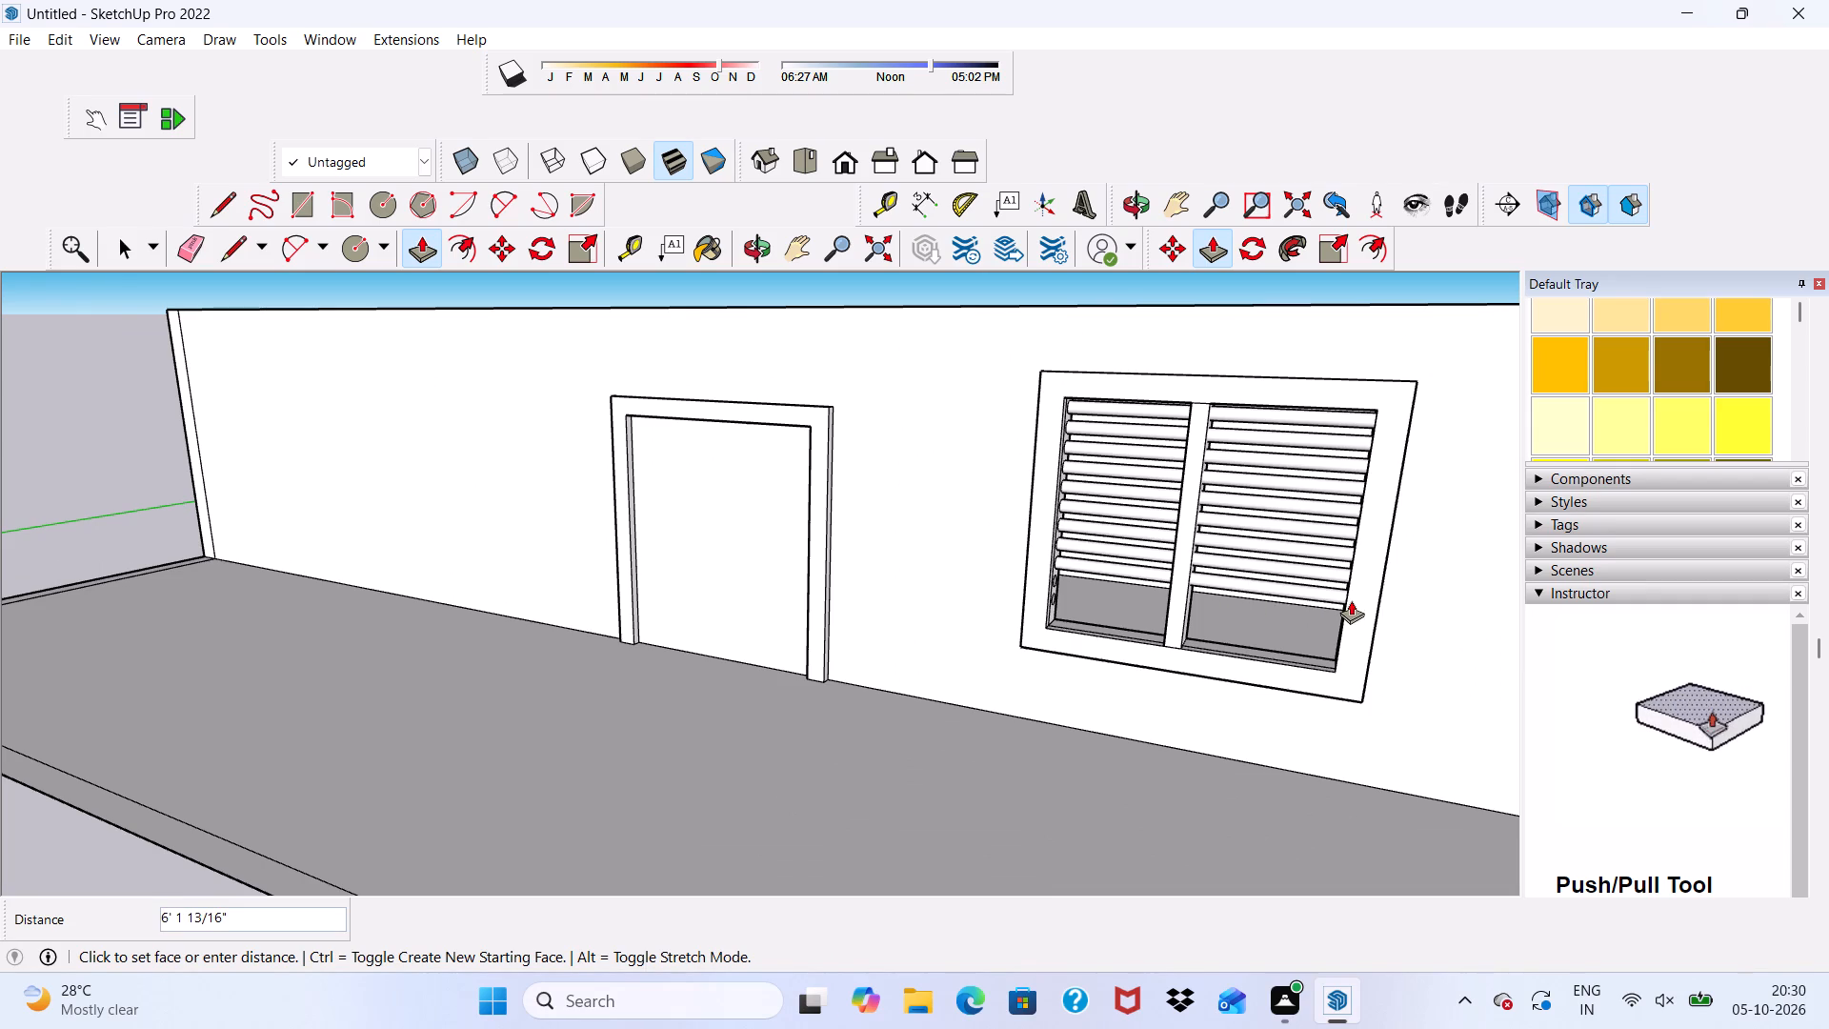
left_click(1351, 600)
Push/Pull the tenth circle from the top 6' 1" across the window to the right jamb.
scroll(1199, 574, "up", 5)
scroll(1048, 603, "up", 6)
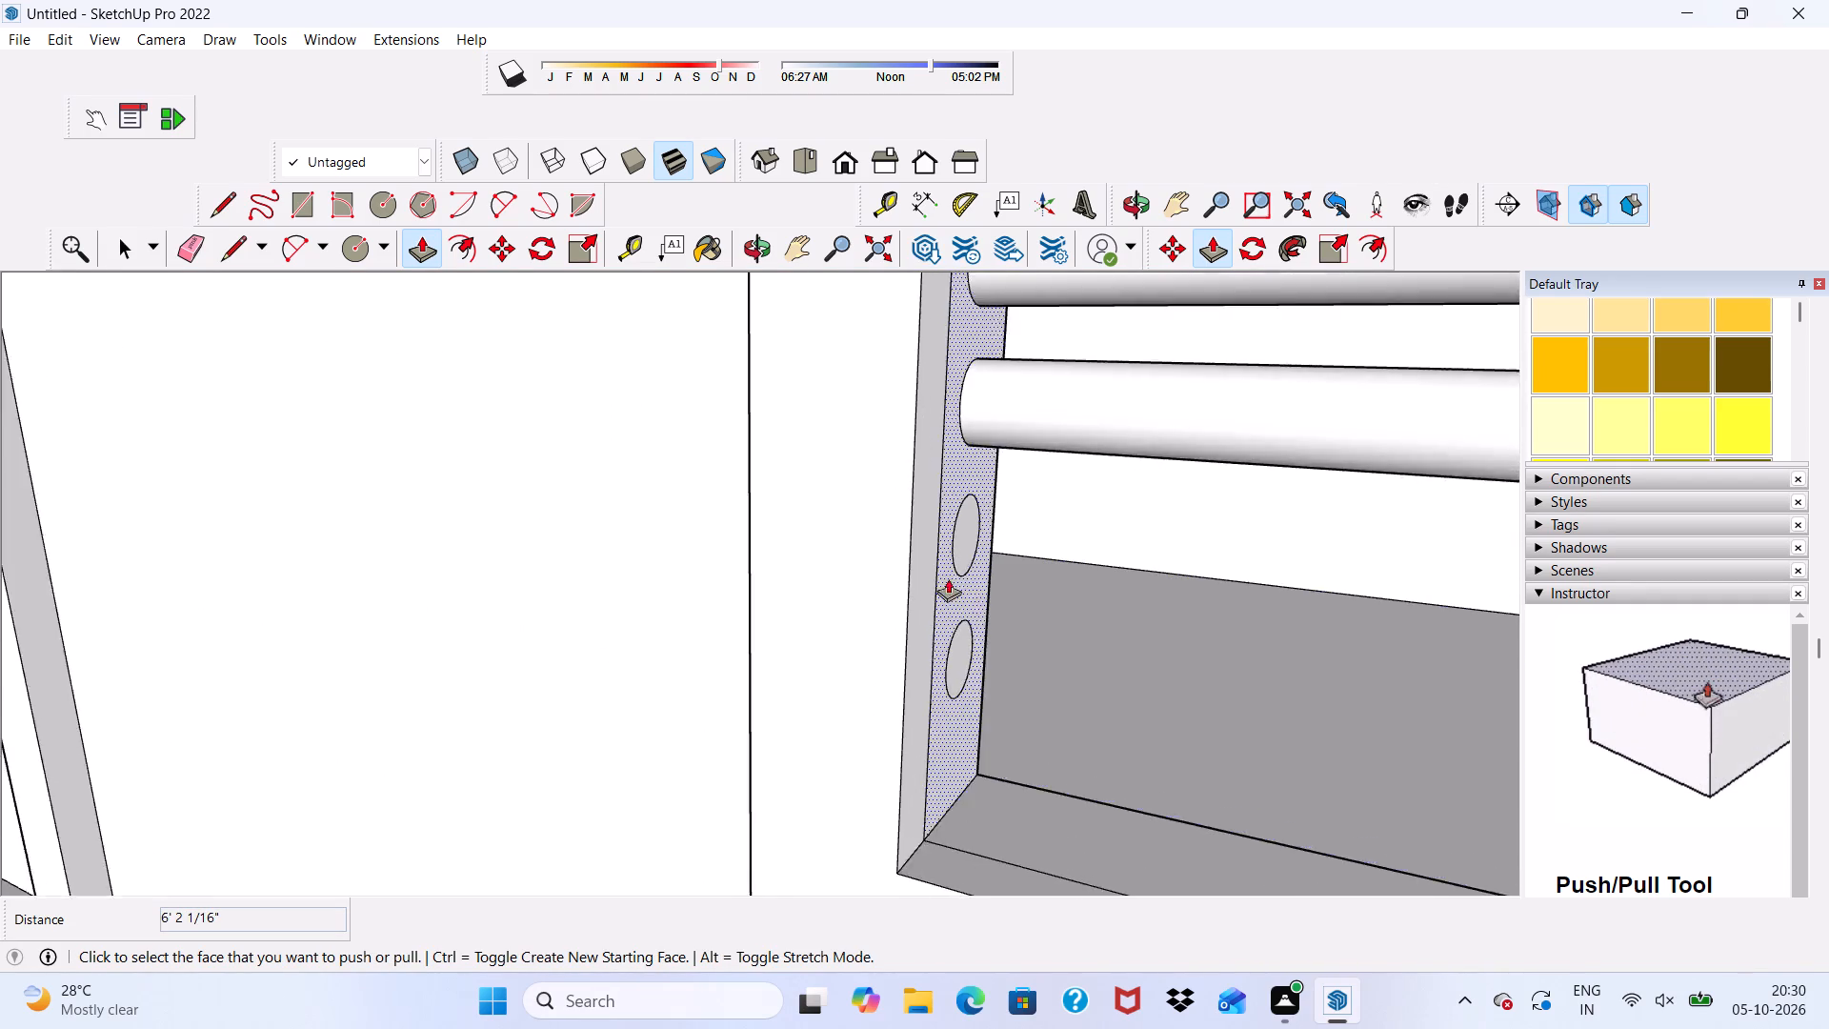
scroll(948, 578, "up", 3)
left_click(974, 541)
scroll(974, 541, "down", 9)
scroll(1155, 555, "up", 1)
scroll(1155, 557, "down", 7)
scroll(1142, 555, "up", 1)
scroll(1142, 556, "down", 7)
scroll(1447, 595, "up", 1)
scroll(1447, 595, "down", 9)
scroll(1474, 609, "up", 1)
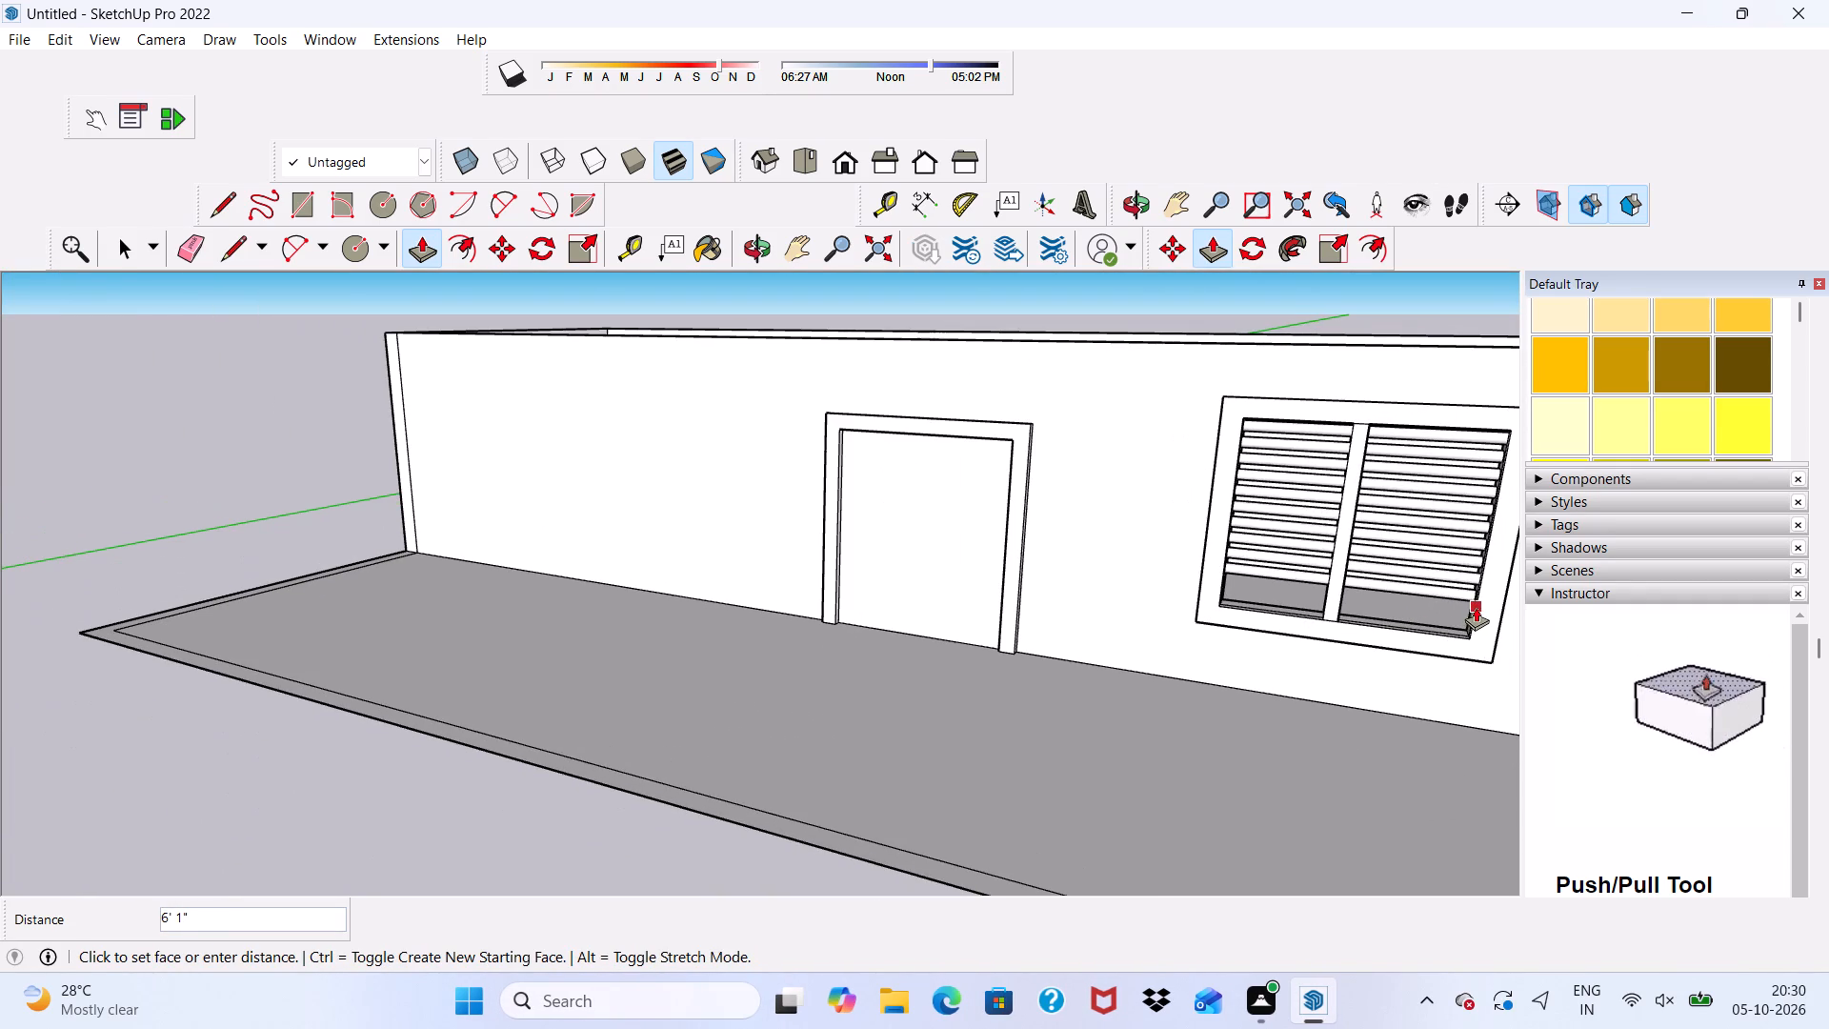
left_click(1476, 607)
Push/Pull the lowest circle on the left jamb across both window openings to the right jamb as a round bar.
scroll(1149, 570, "up", 5)
scroll(1376, 590, "up", 5)
scroll(1368, 589, "down", 1)
middle_click_drag(1368, 589, 1175, 618)
scroll(1163, 665, "up", 3)
left_click(1207, 673)
scroll(1170, 604, "down", 7)
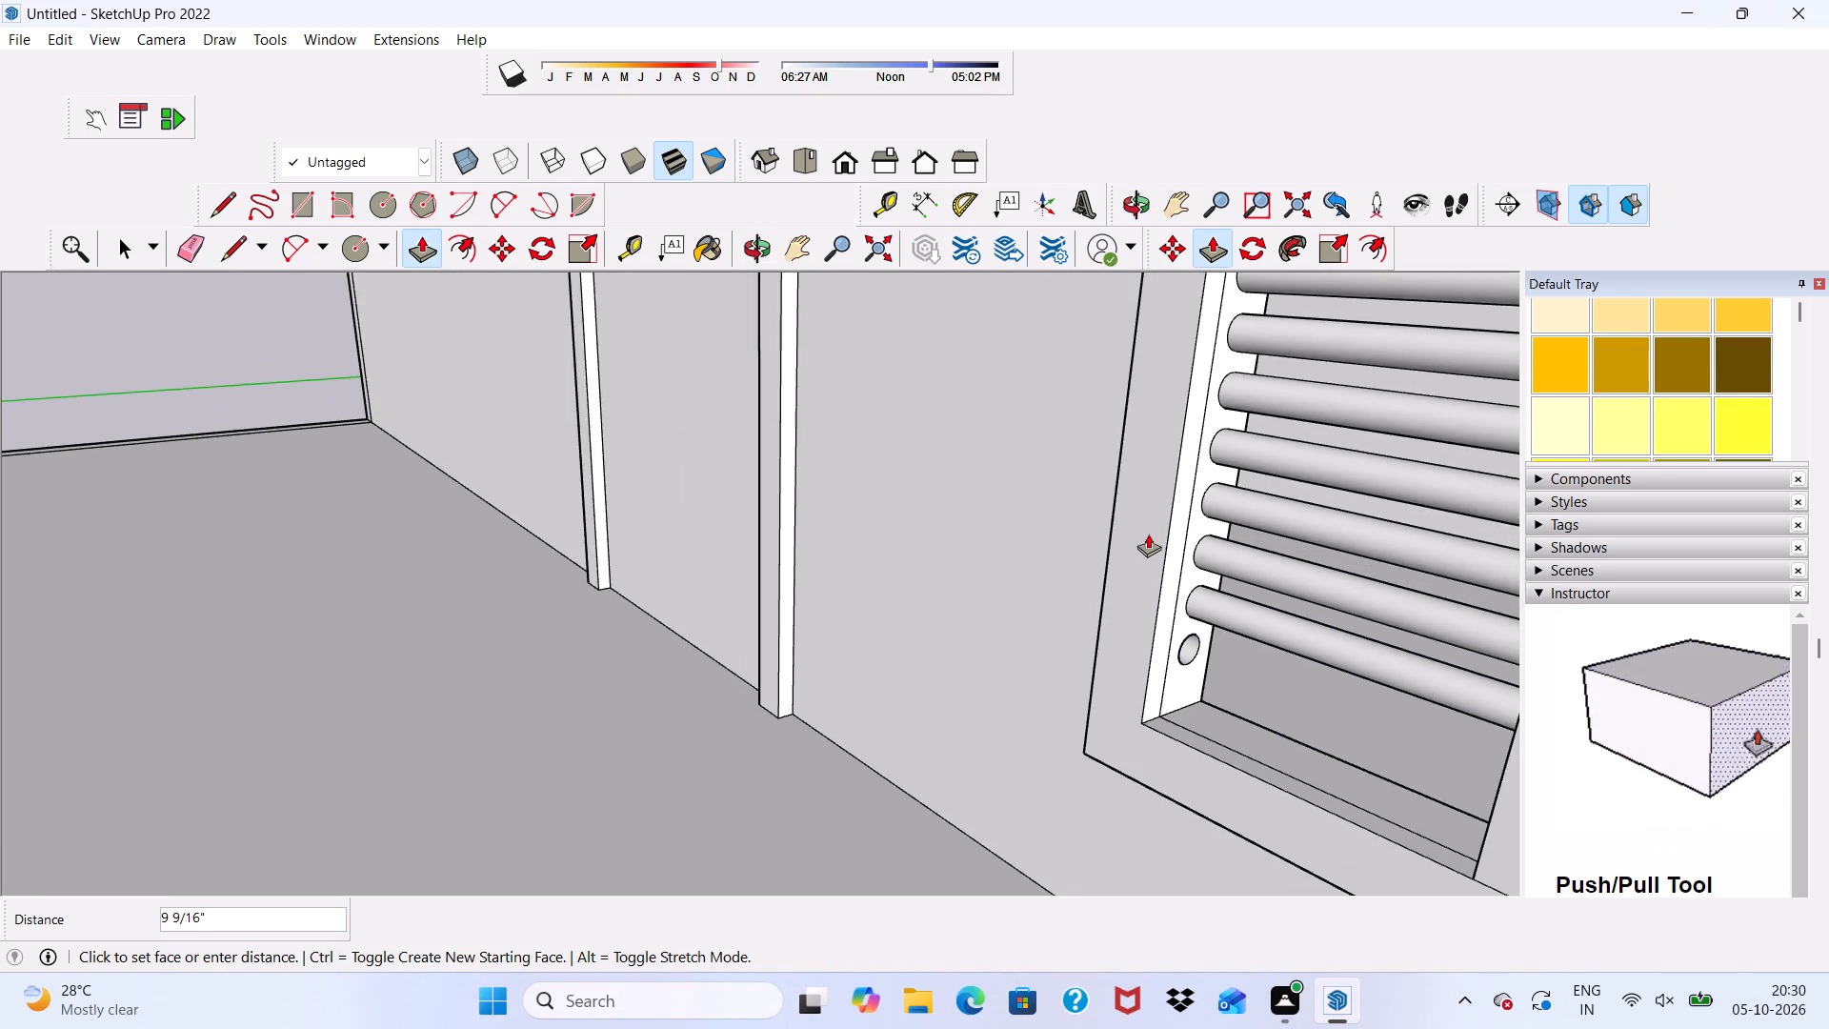
scroll(1148, 534, "down", 4)
scroll(1224, 583, "down", 3)
scroll(1325, 650, "down", 9)
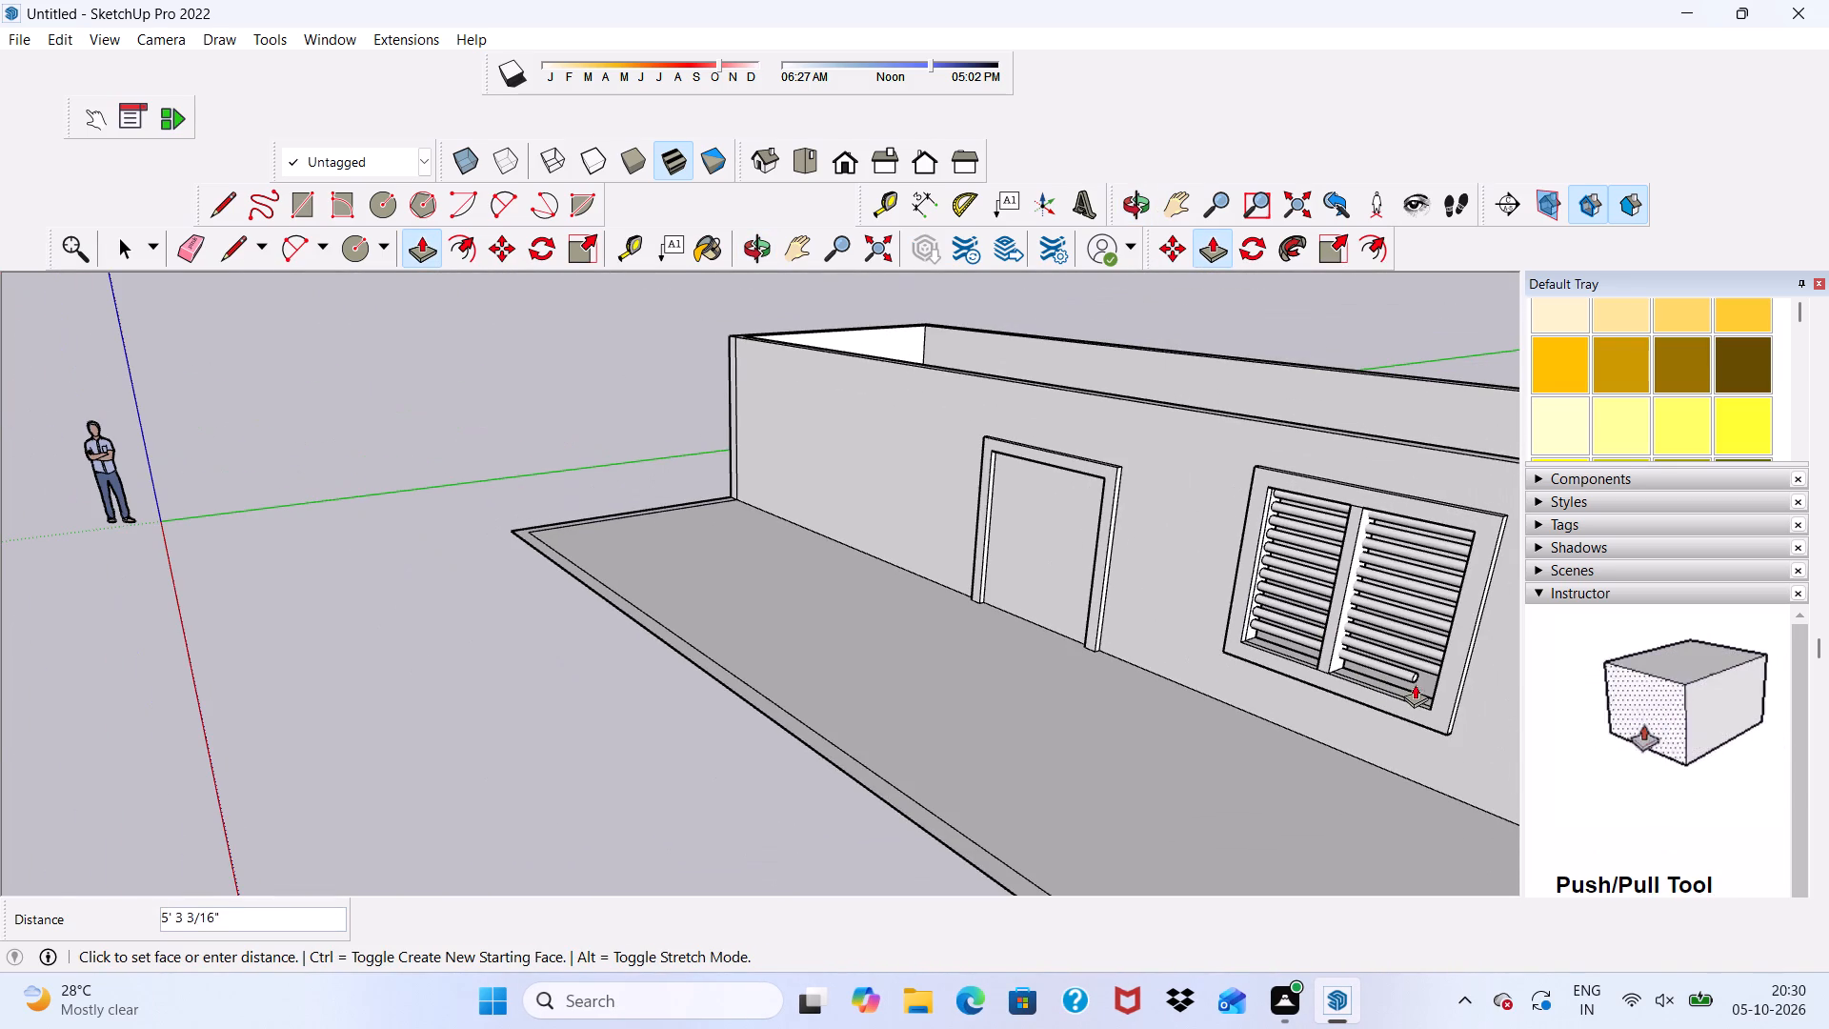
left_click(1444, 682)
Copy the lowest round bar about 4 1/2" downward to fill the gap above the window's bottom frame, and clear the selection.
scroll(1216, 579, "down", 4)
middle_click_drag(1216, 579, 1401, 593)
scroll(1305, 544, "up", 6)
key("space")
scroll(1033, 606, "up", 4)
scroll(1033, 606, "down", 1)
scroll(1033, 606, "up", 8)
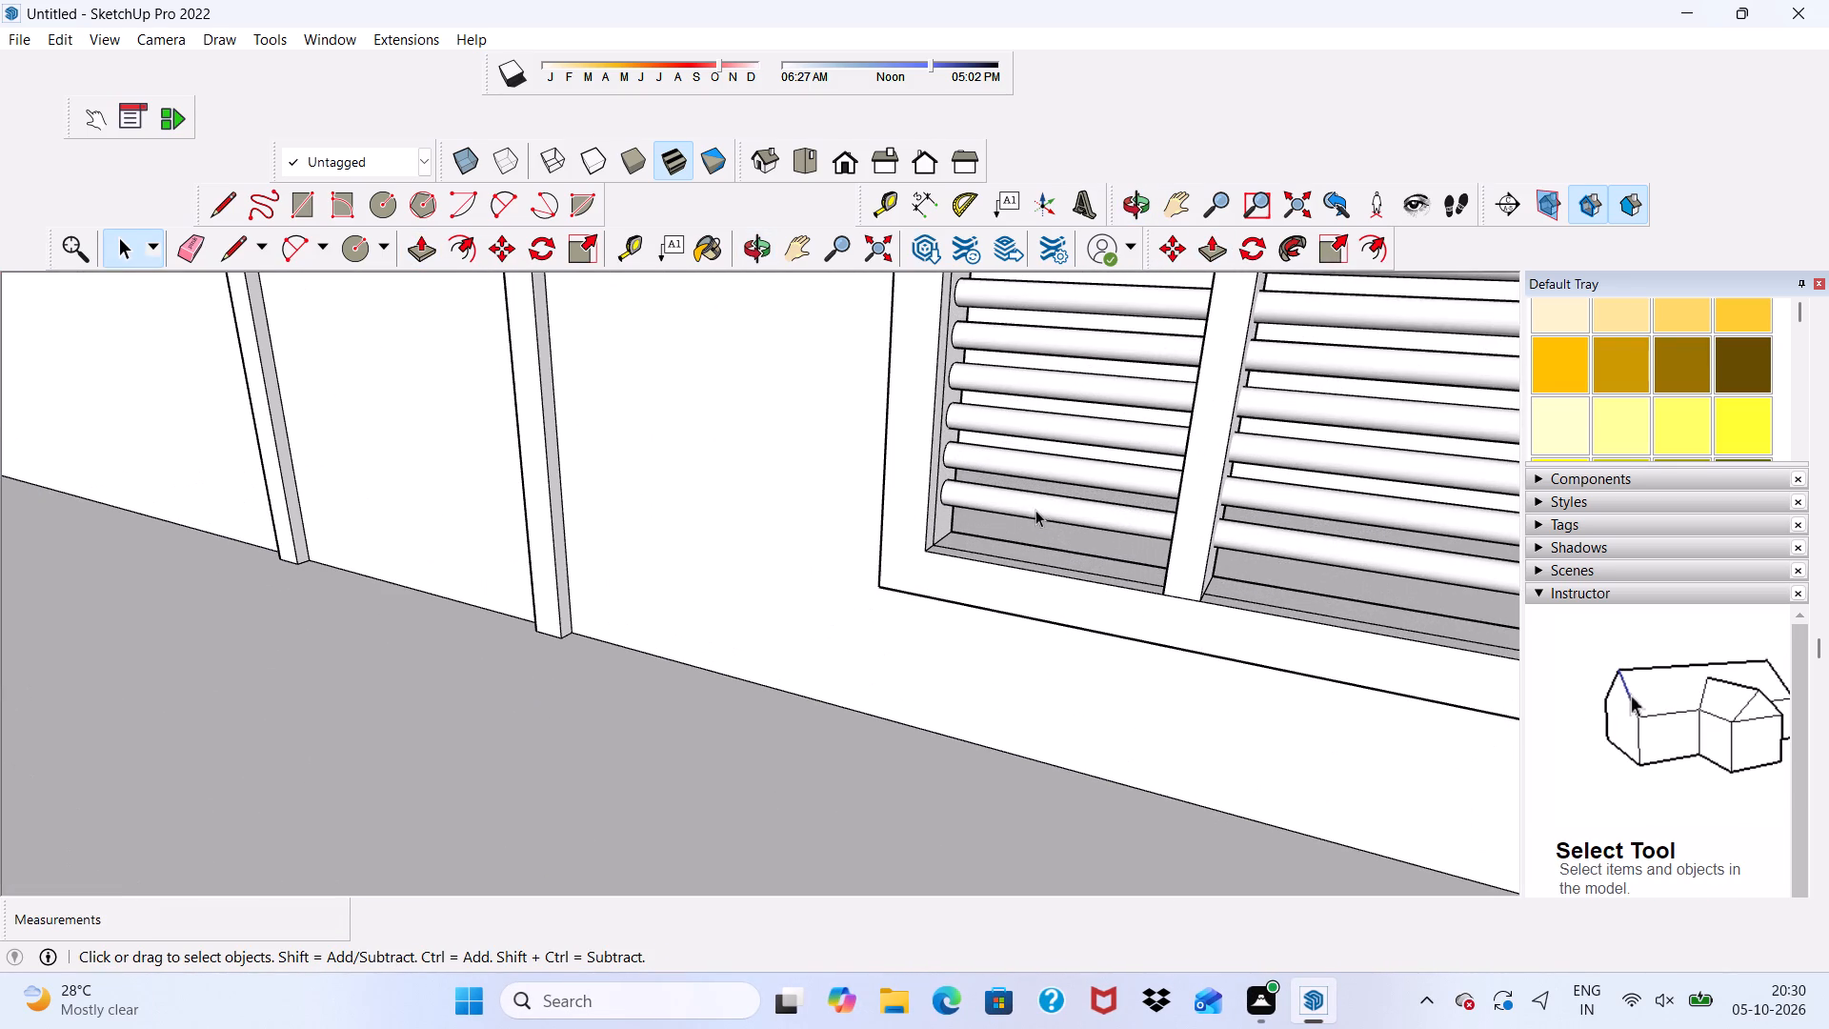
double_click(1022, 514)
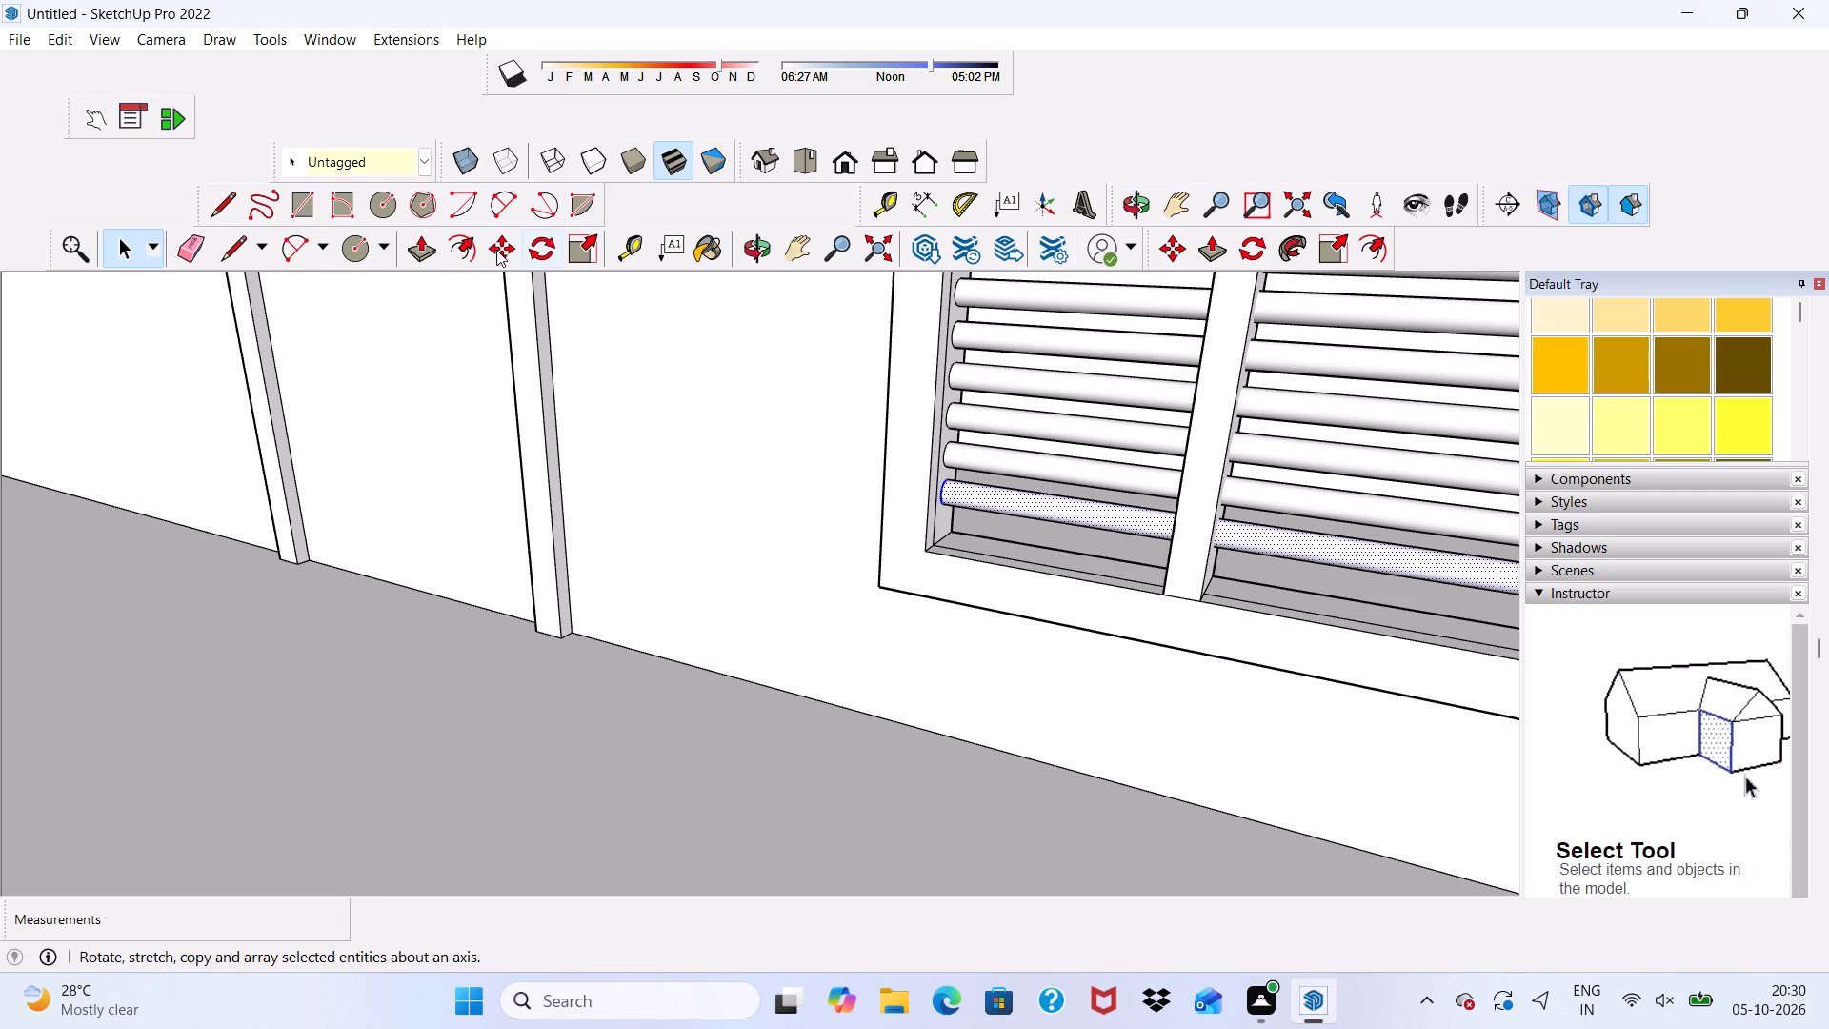
left_click(496, 238)
left_click(949, 501)
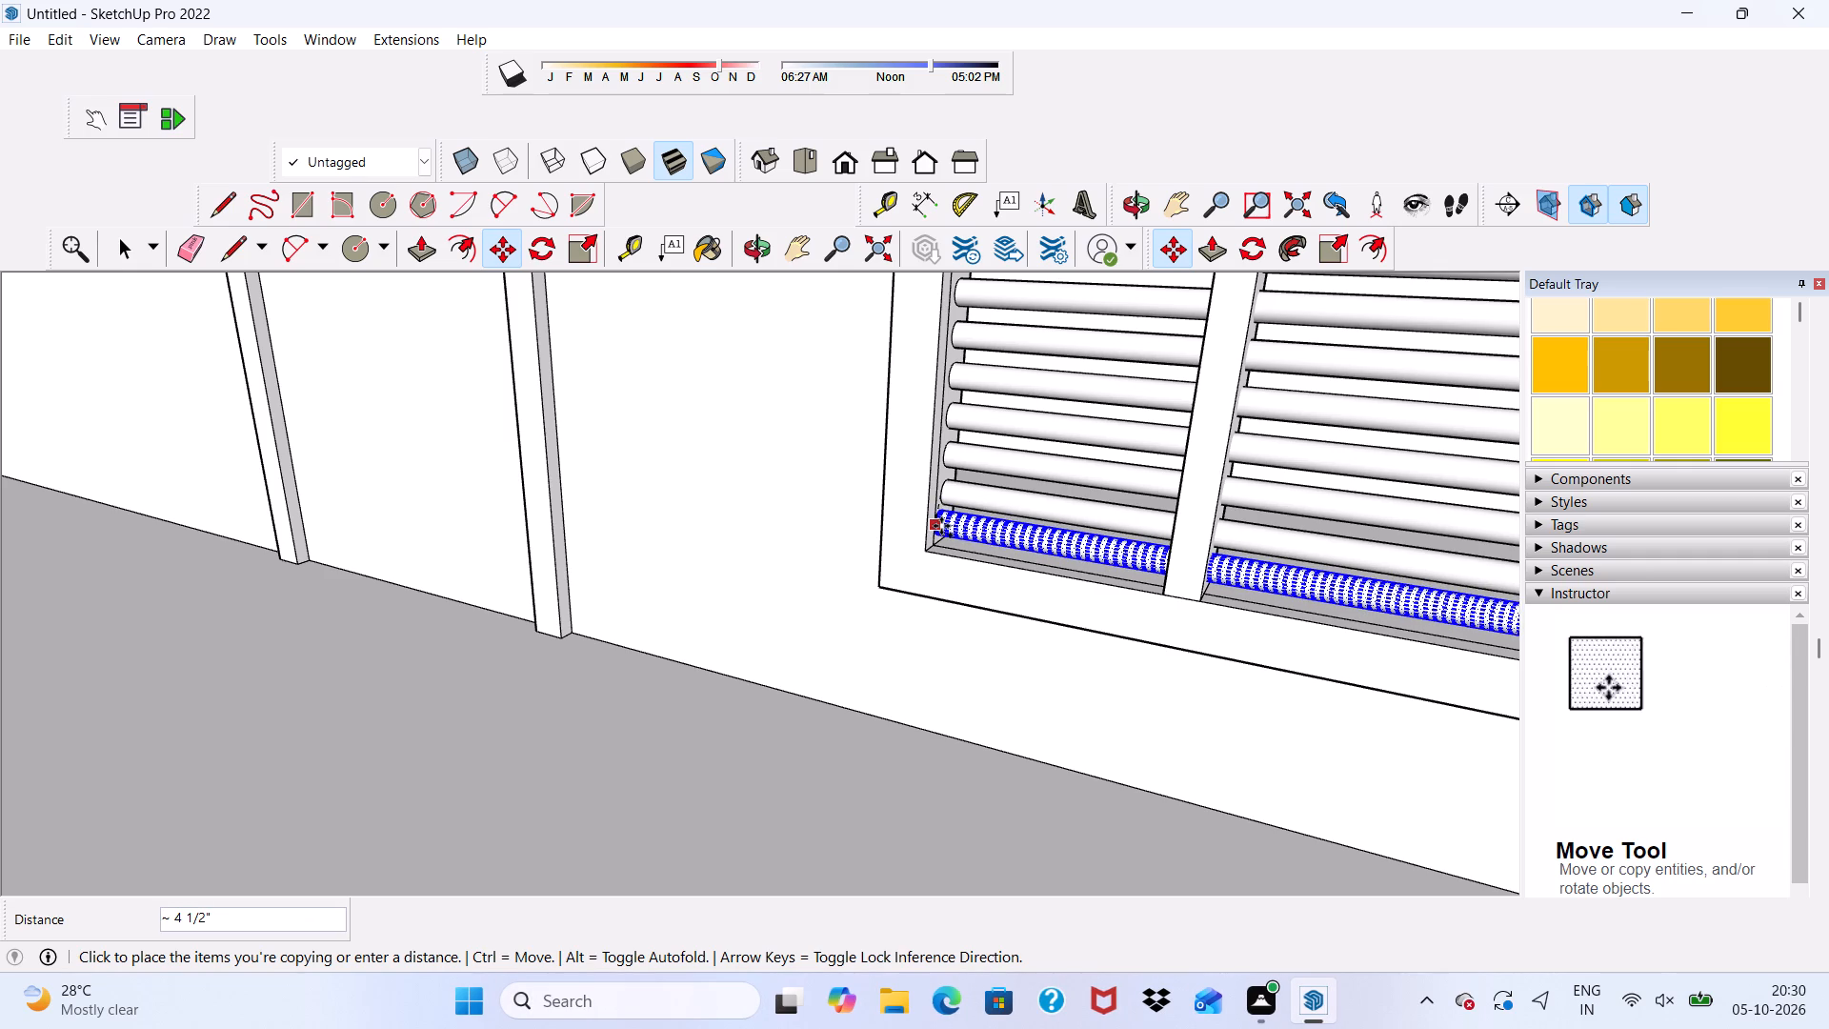
left_click(941, 526)
key("space")
scroll(815, 473, "down", 3)
scroll(814, 474, "up", 1)
scroll(814, 478, "down", 1)
scroll(851, 458, "up", 1)
scroll(847, 473, "down", 14)
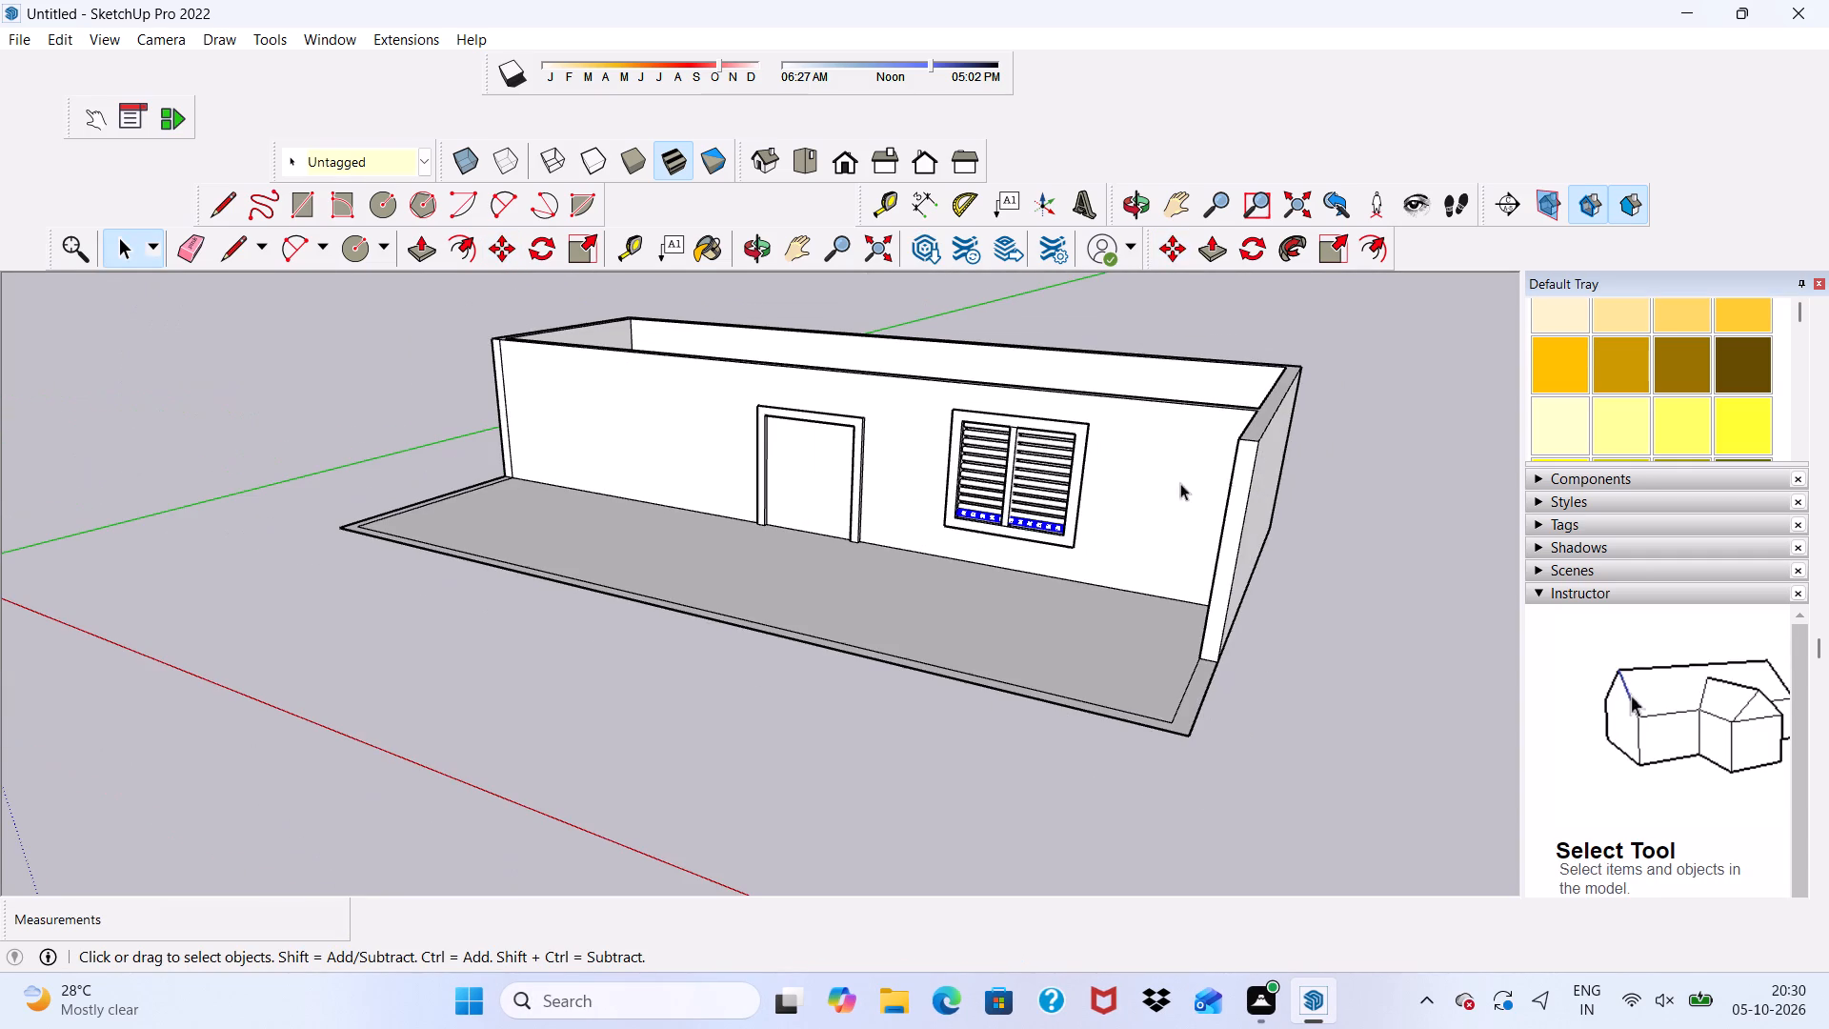
scroll(1180, 483, "down", 1)
left_click(1340, 479)
Push/Pull the narrow end face of the side wall beside the window 1' 4" outward over the slab.
scroll(1072, 499, "up", 10)
middle_click_drag(979, 514, 1023, 407)
scroll(1011, 403, "up", 1)
scroll(972, 427, "down", 3)
scroll(921, 497, "up", 1)
scroll(916, 506, "down", 5)
scroll(854, 474, "up", 1)
scroll(854, 483, "down", 3)
middle_click_drag(883, 499, 1216, 578)
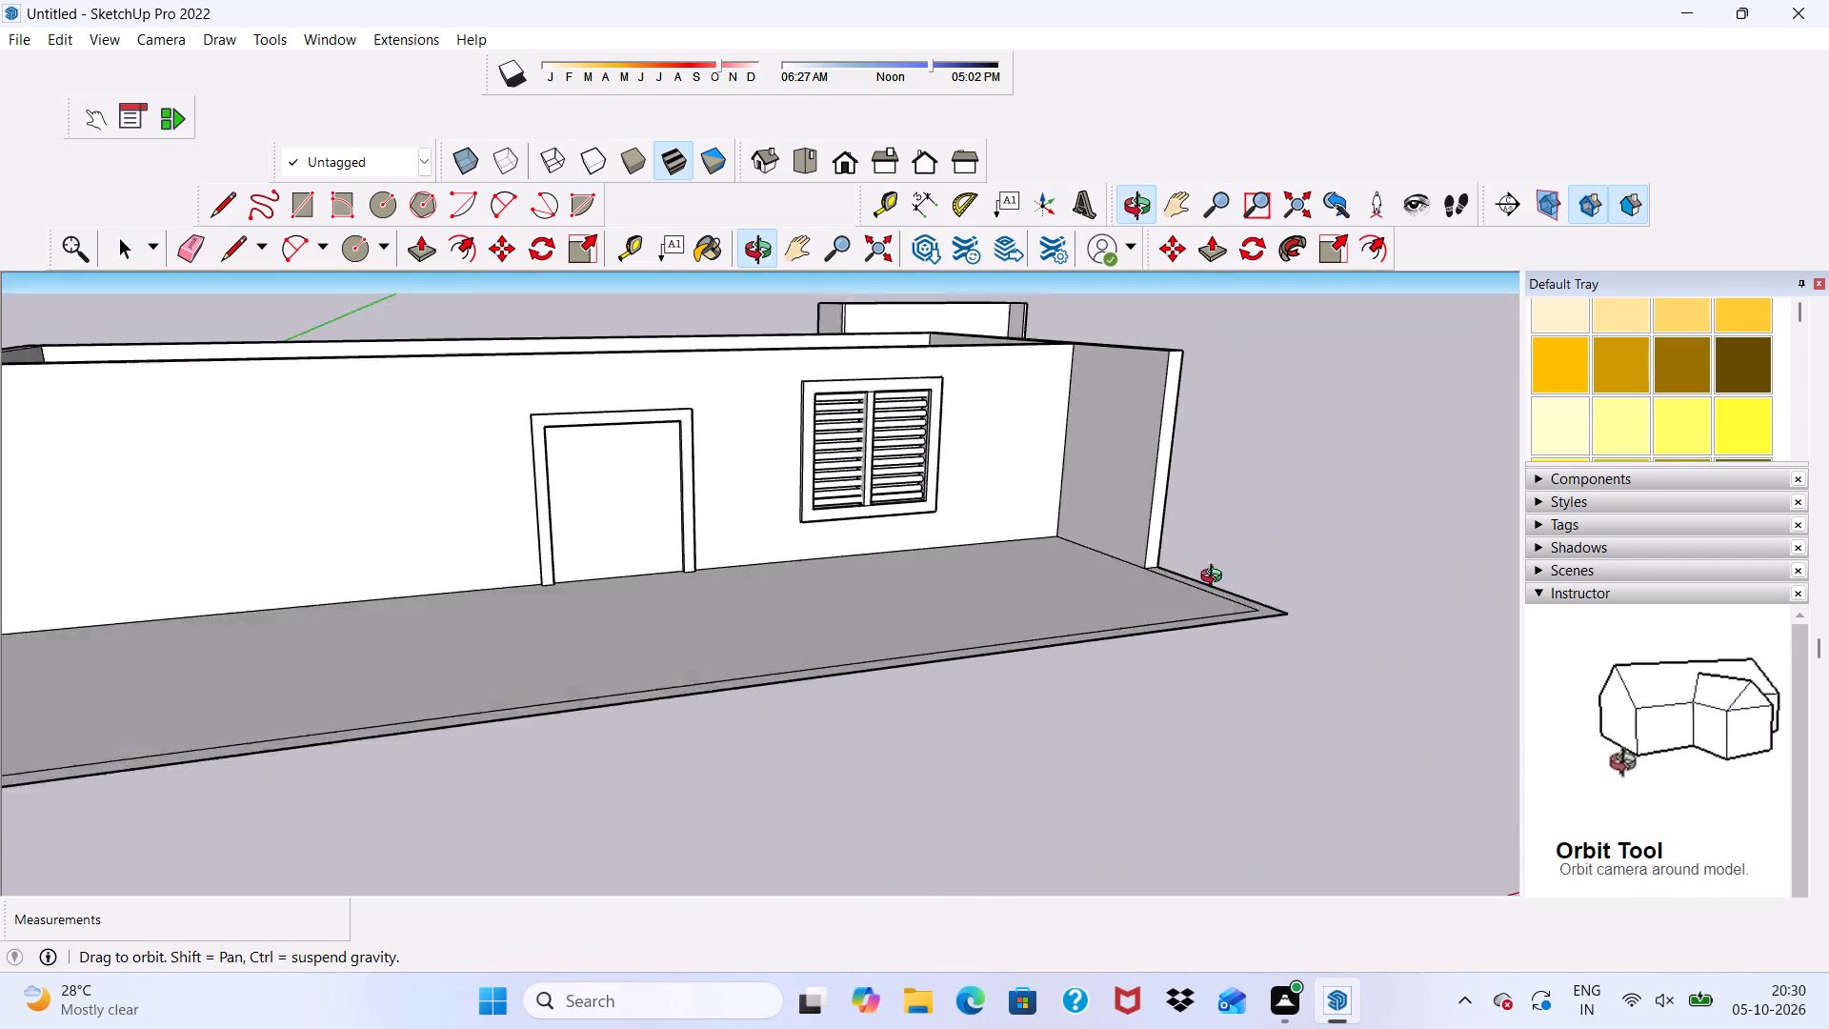
middle_click_drag(1216, 578, 1246, 582)
scroll(1157, 455, "up", 6)
scroll(888, 466, "down", 9)
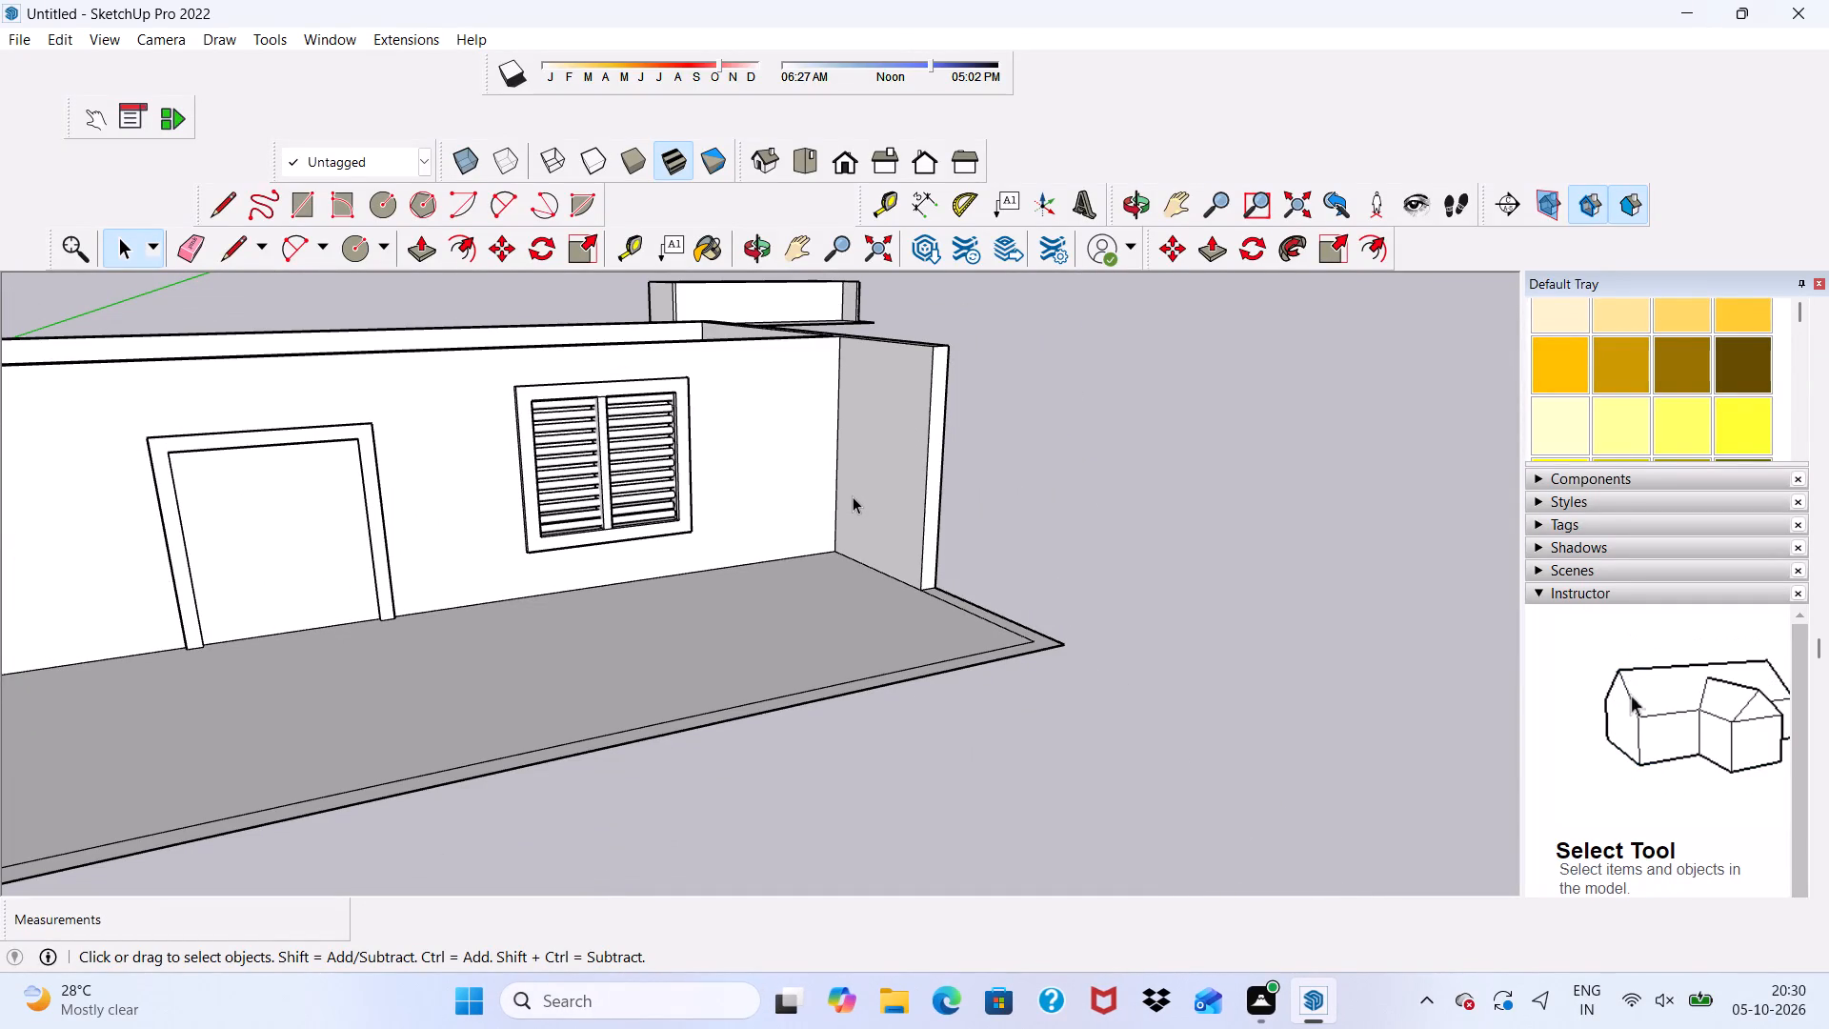
scroll(853, 495, "up", 3)
scroll(853, 495, "down", 4)
scroll(867, 485, "up", 5)
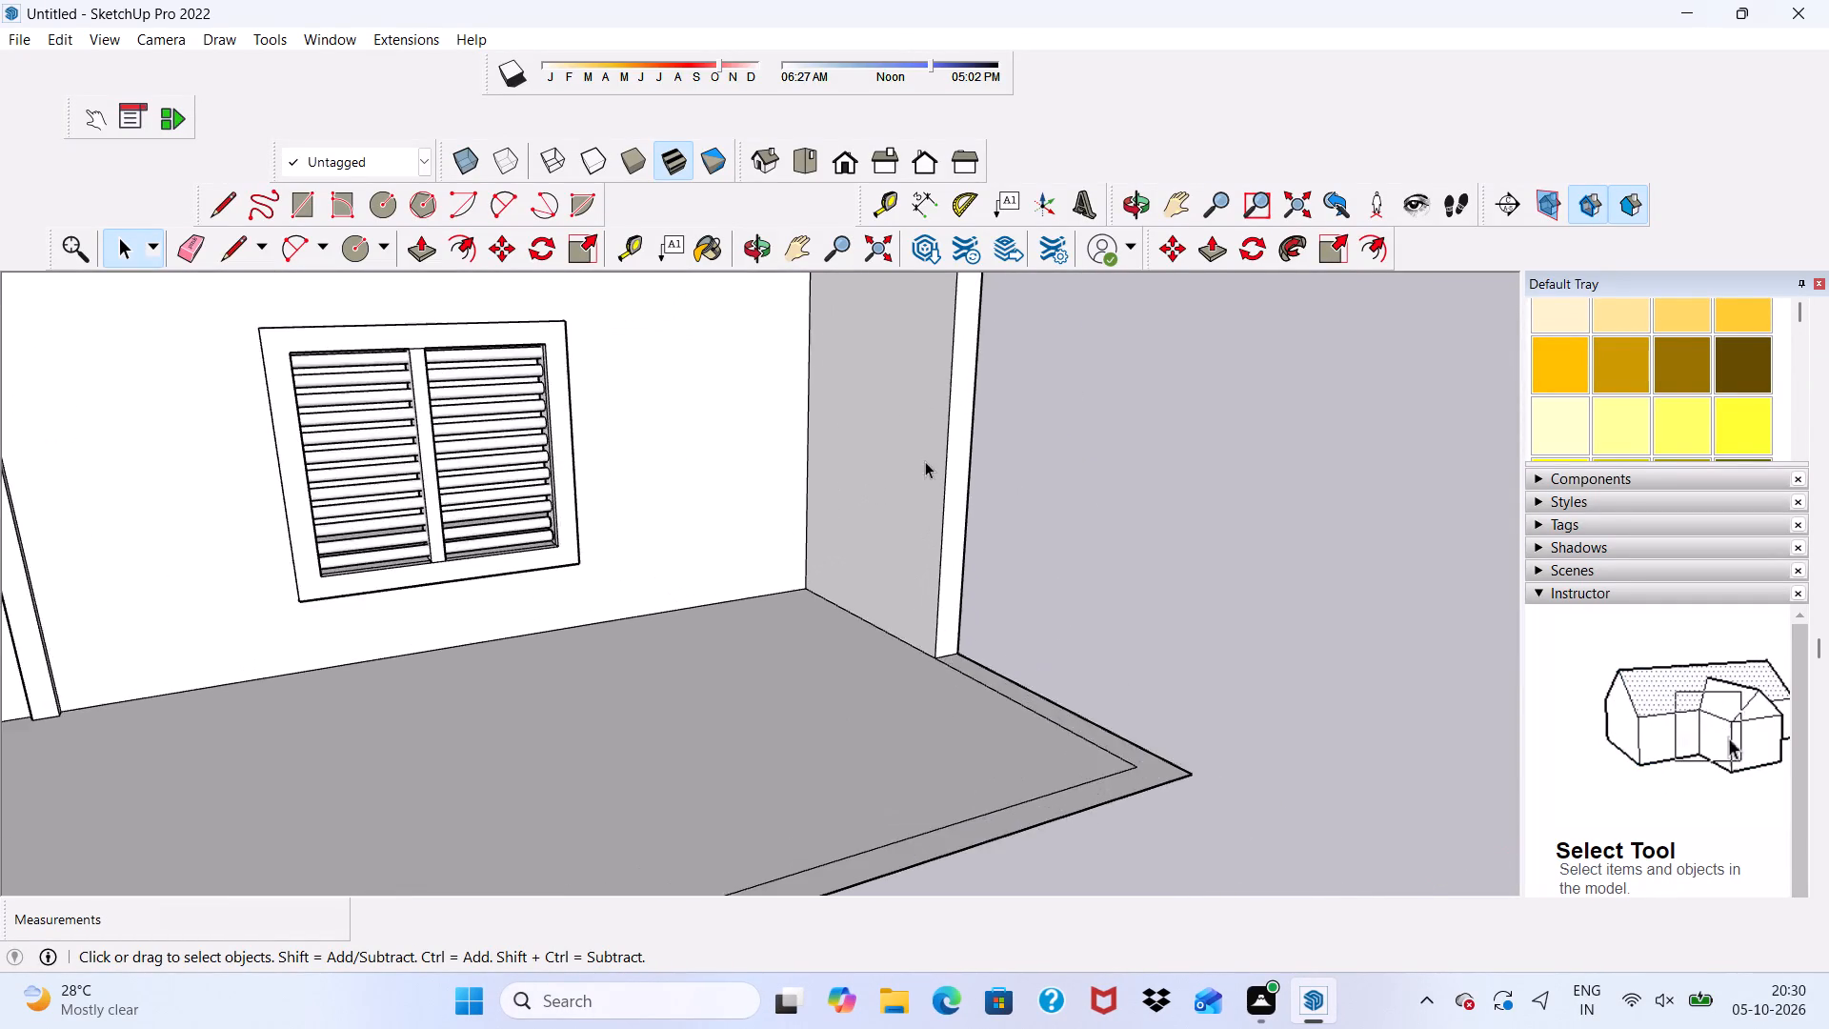
scroll(946, 454, "down", 3)
left_click(960, 460)
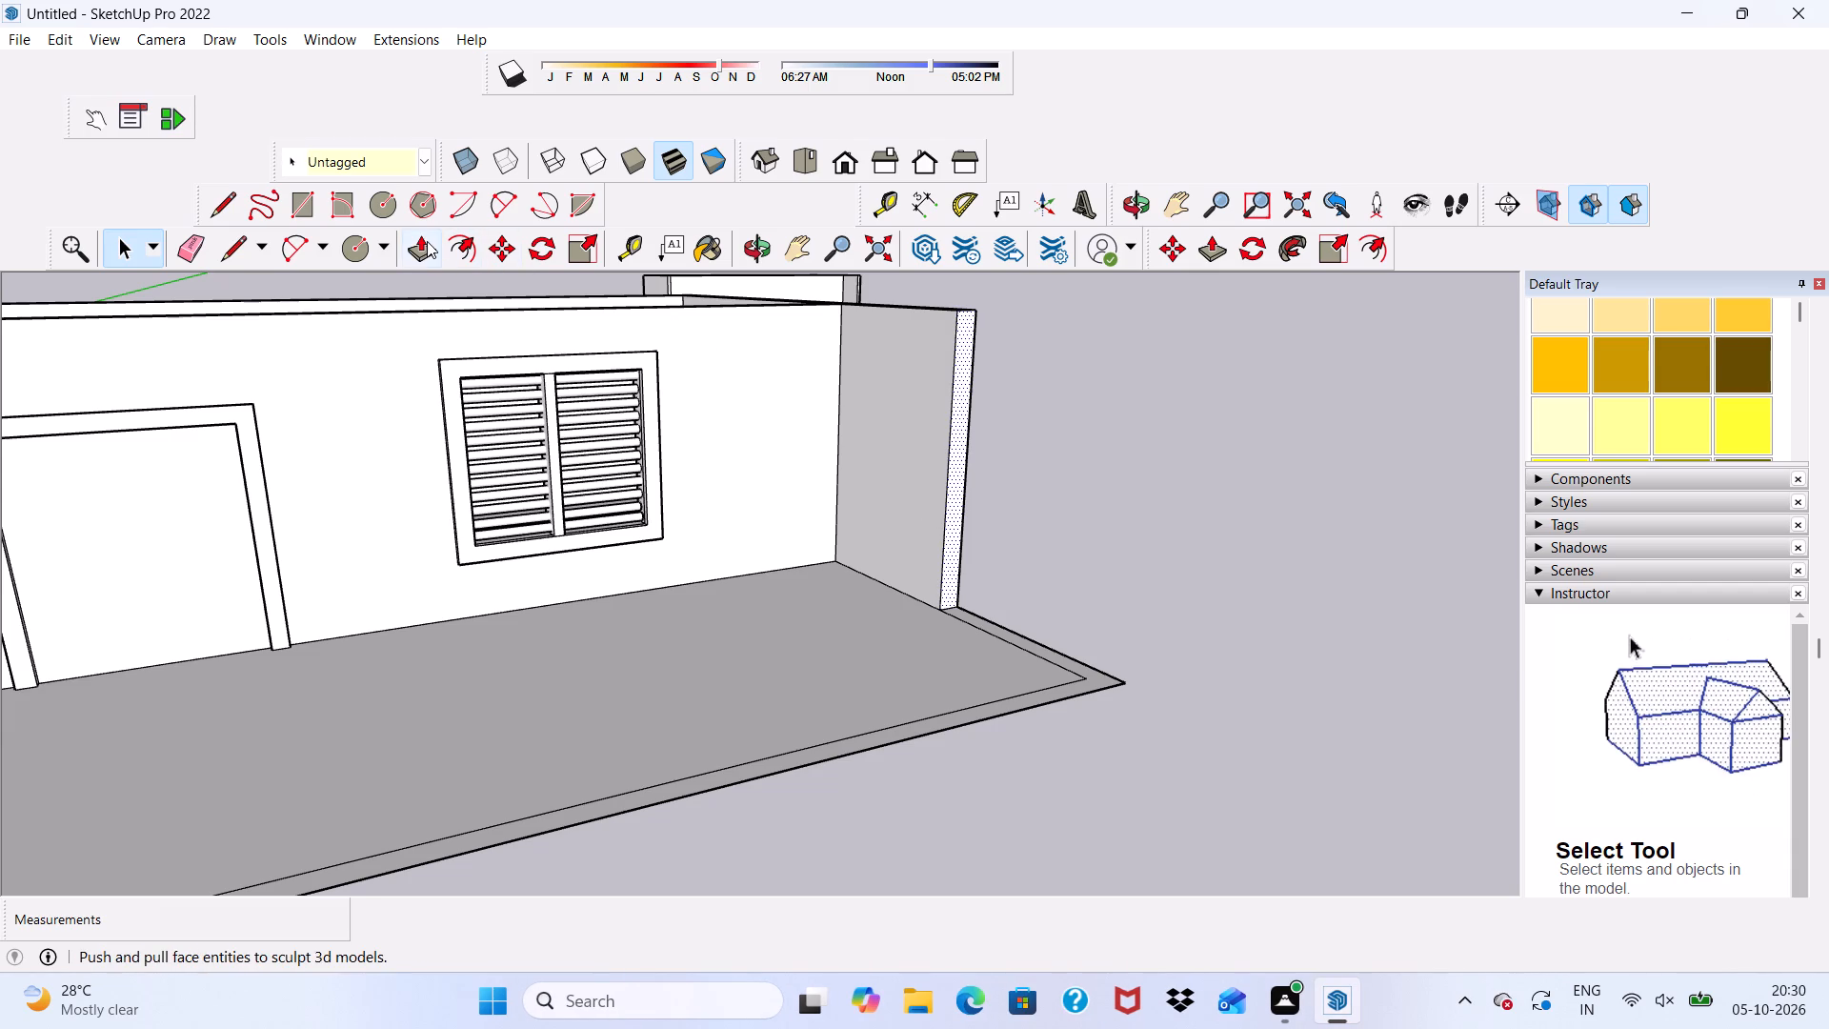
left_click(426, 241)
left_click_drag(955, 451, 973, 467)
scroll(973, 467, "down", 5)
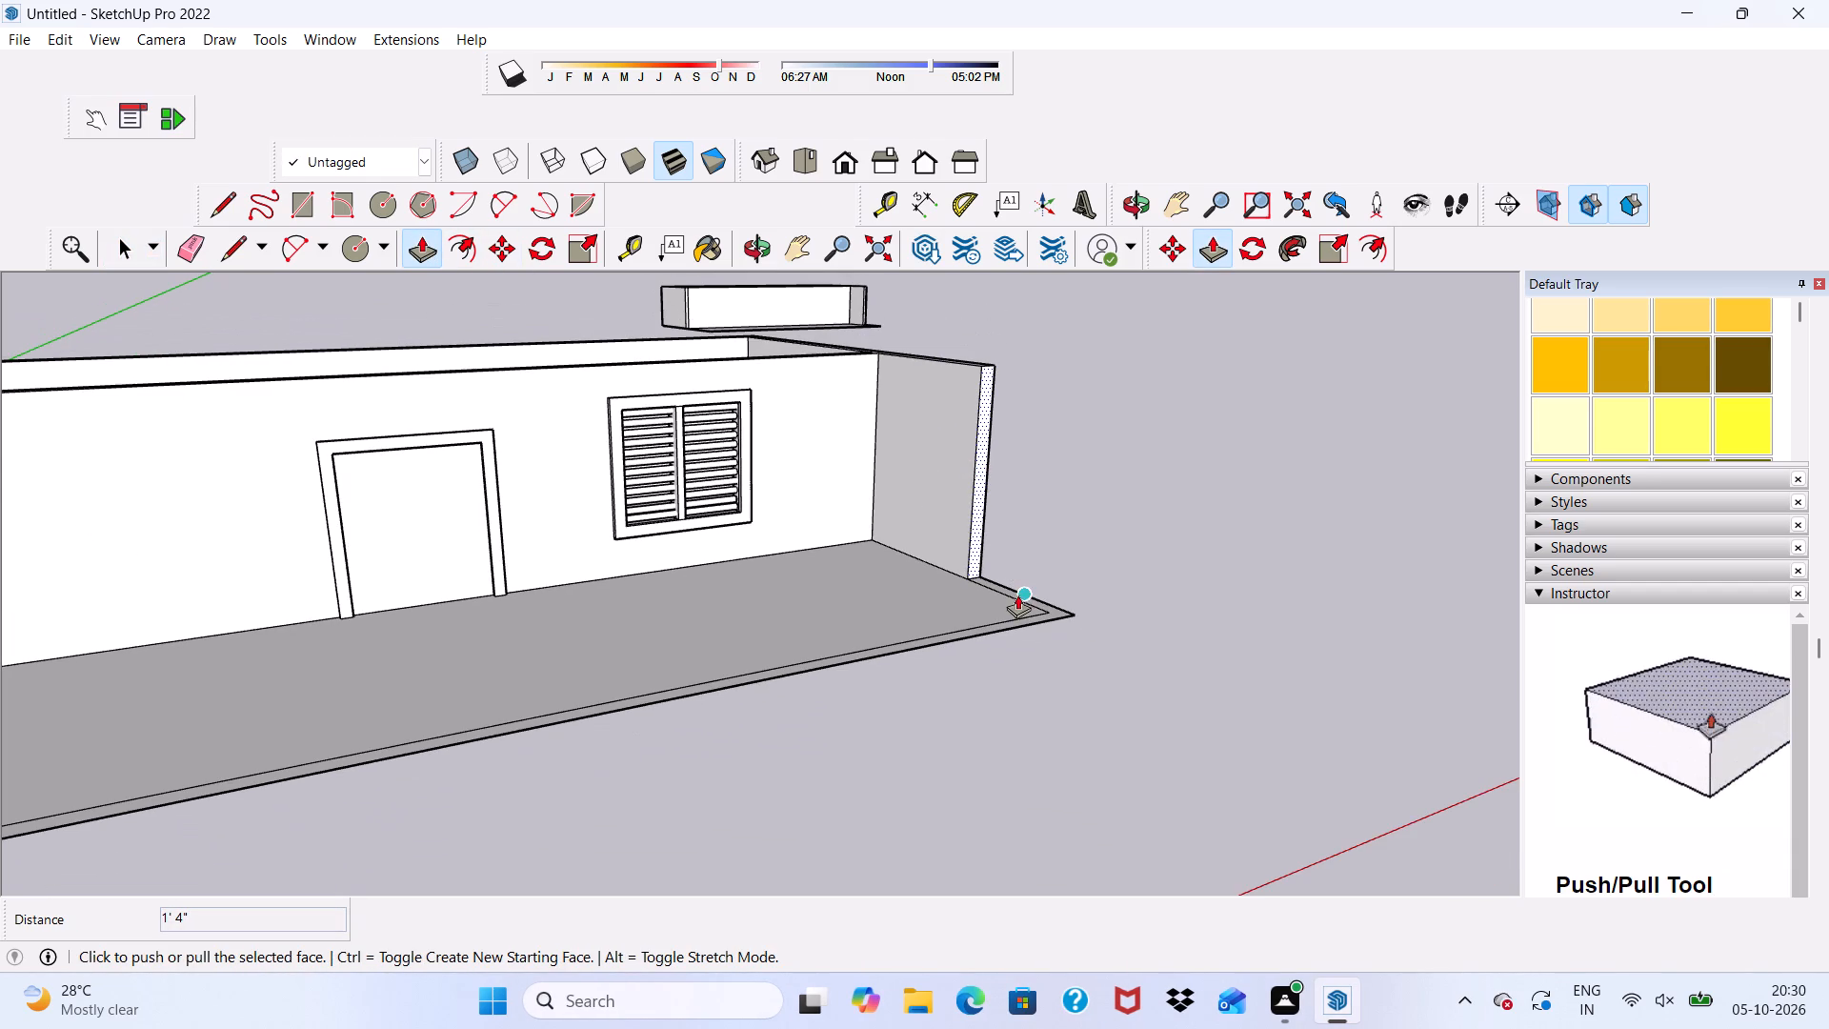
key("space")
Draw an upright rectangle about 4' by 2' 8" on the projecting side wall's face that adjoins the window wall.
scroll(841, 702, "up", 2)
scroll(841, 702, "down", 3)
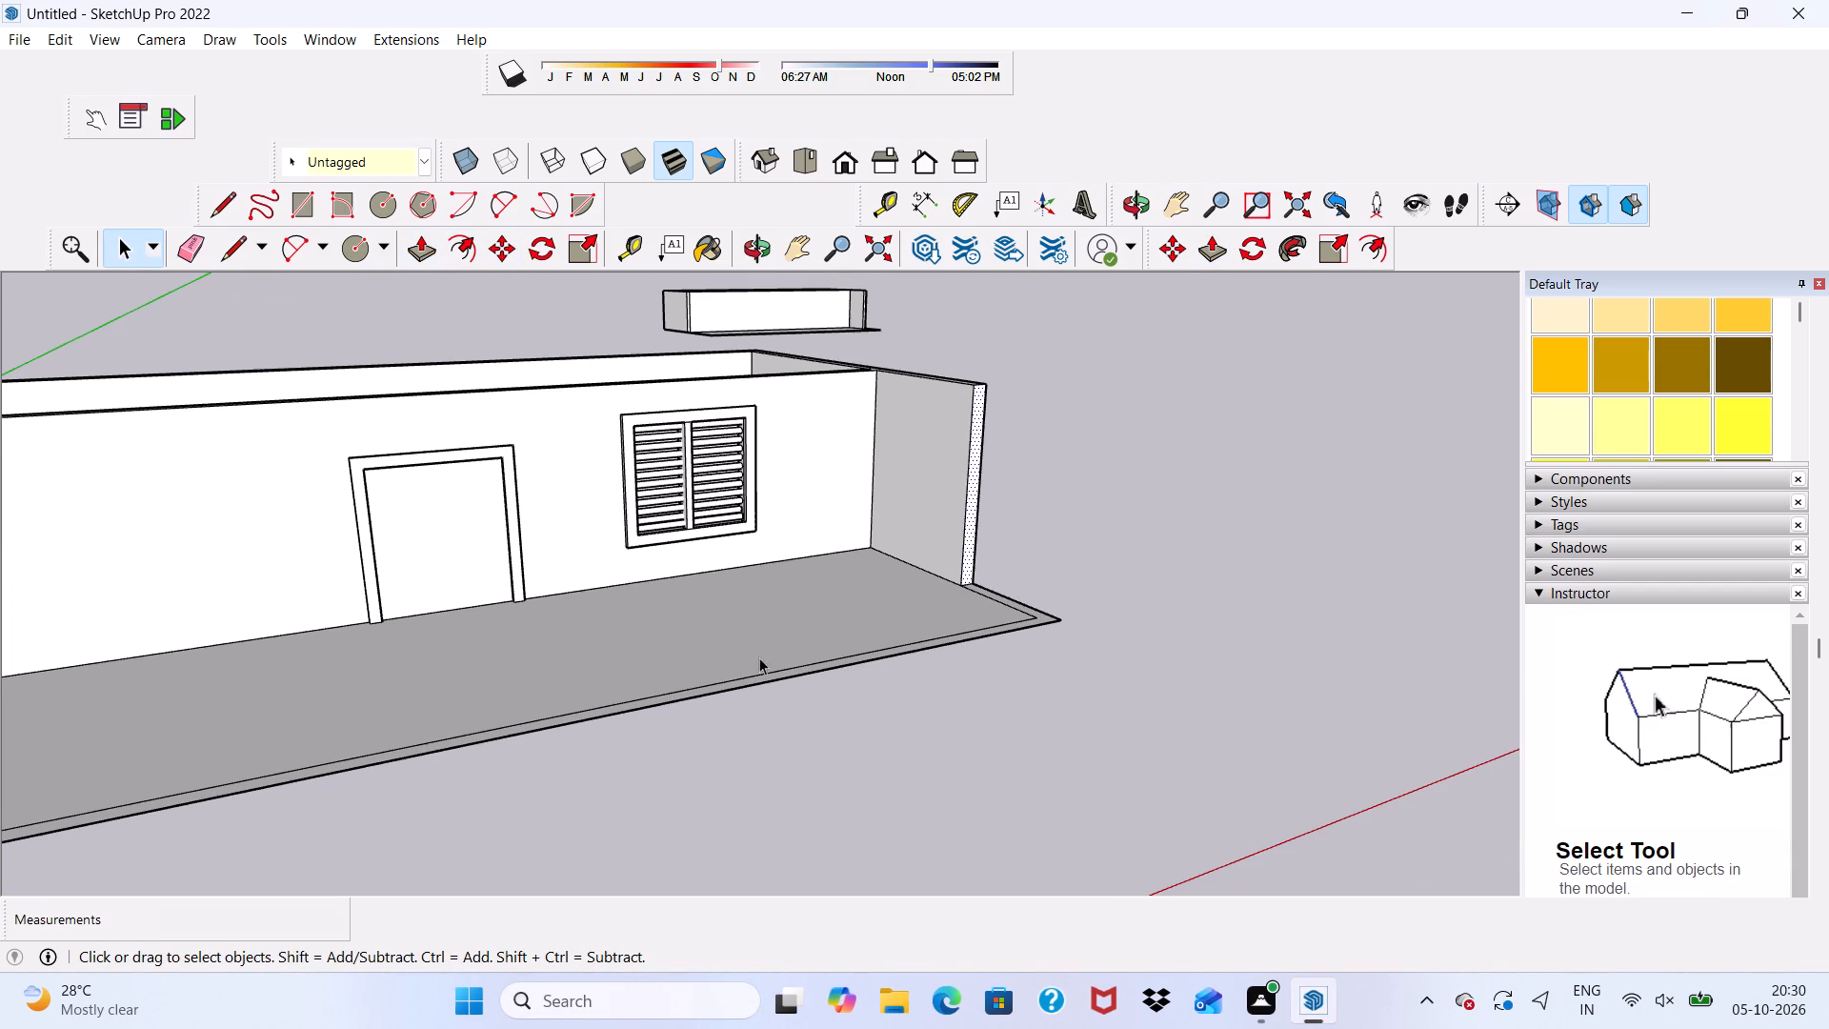
middle_click_drag(757, 656, 1043, 616)
scroll(916, 467, "up", 4)
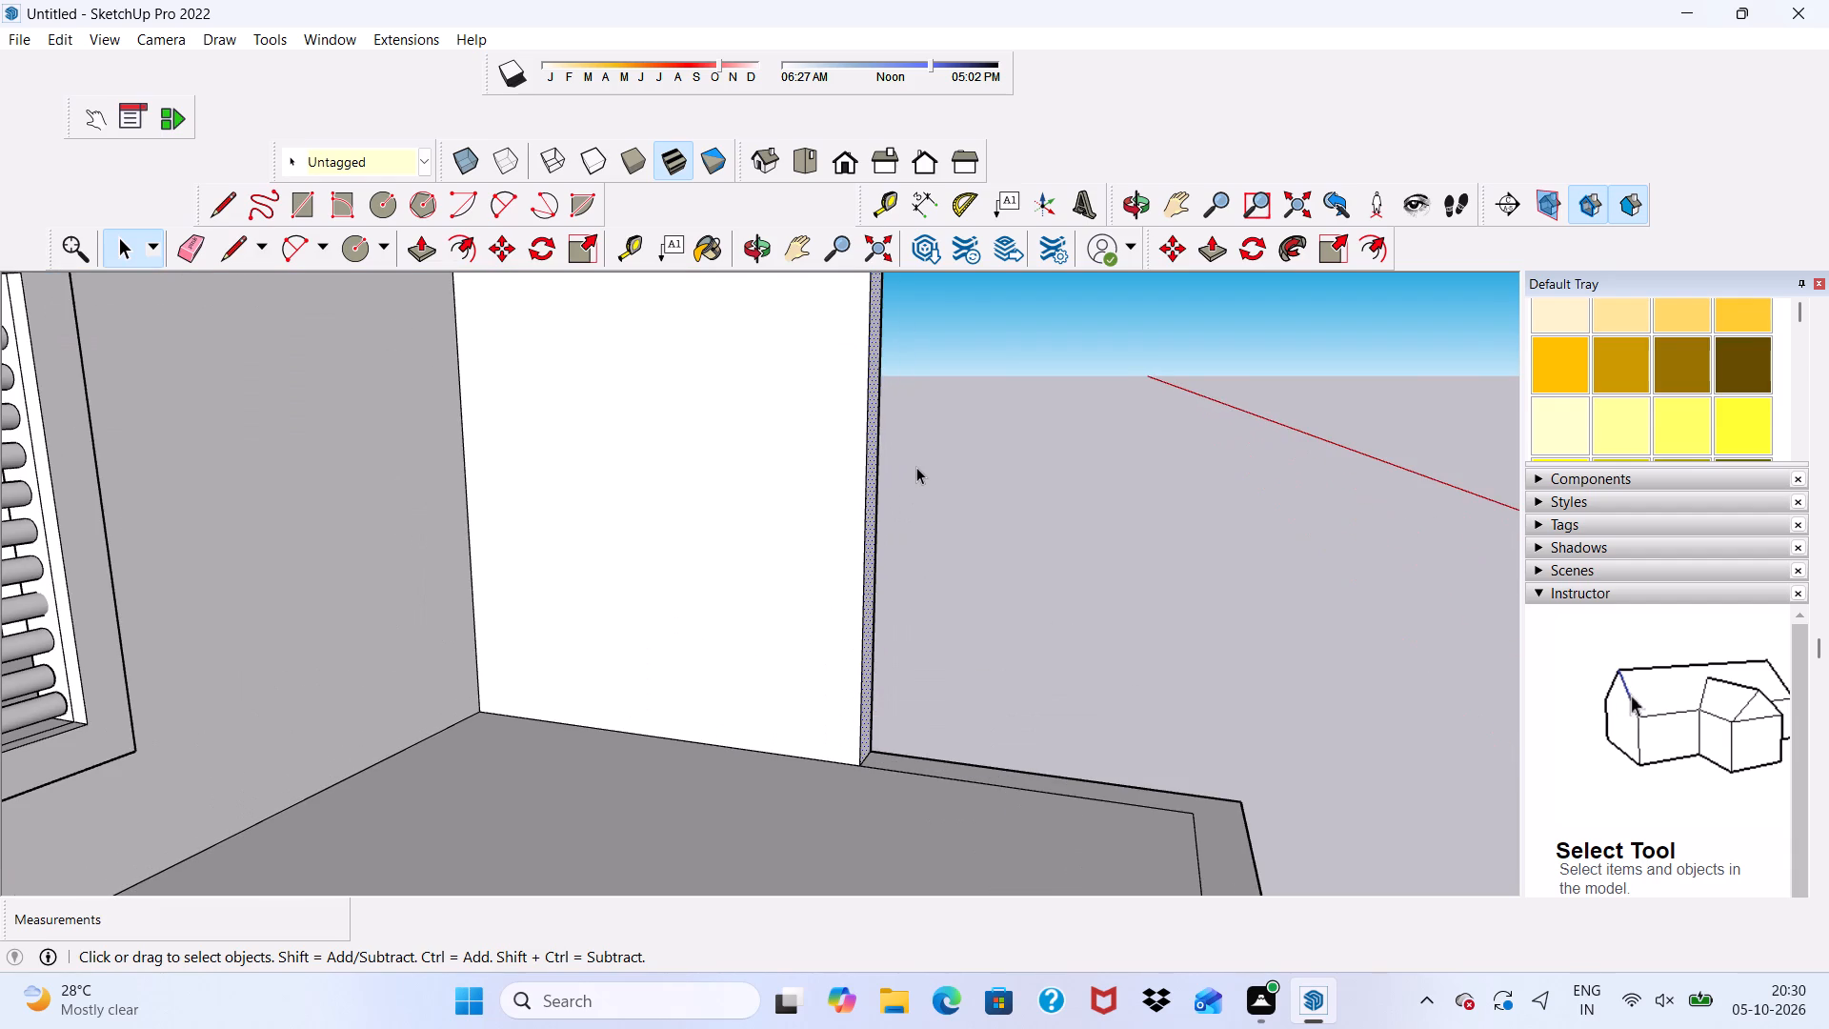
left_click(300, 192)
scroll(429, 387, "down", 4)
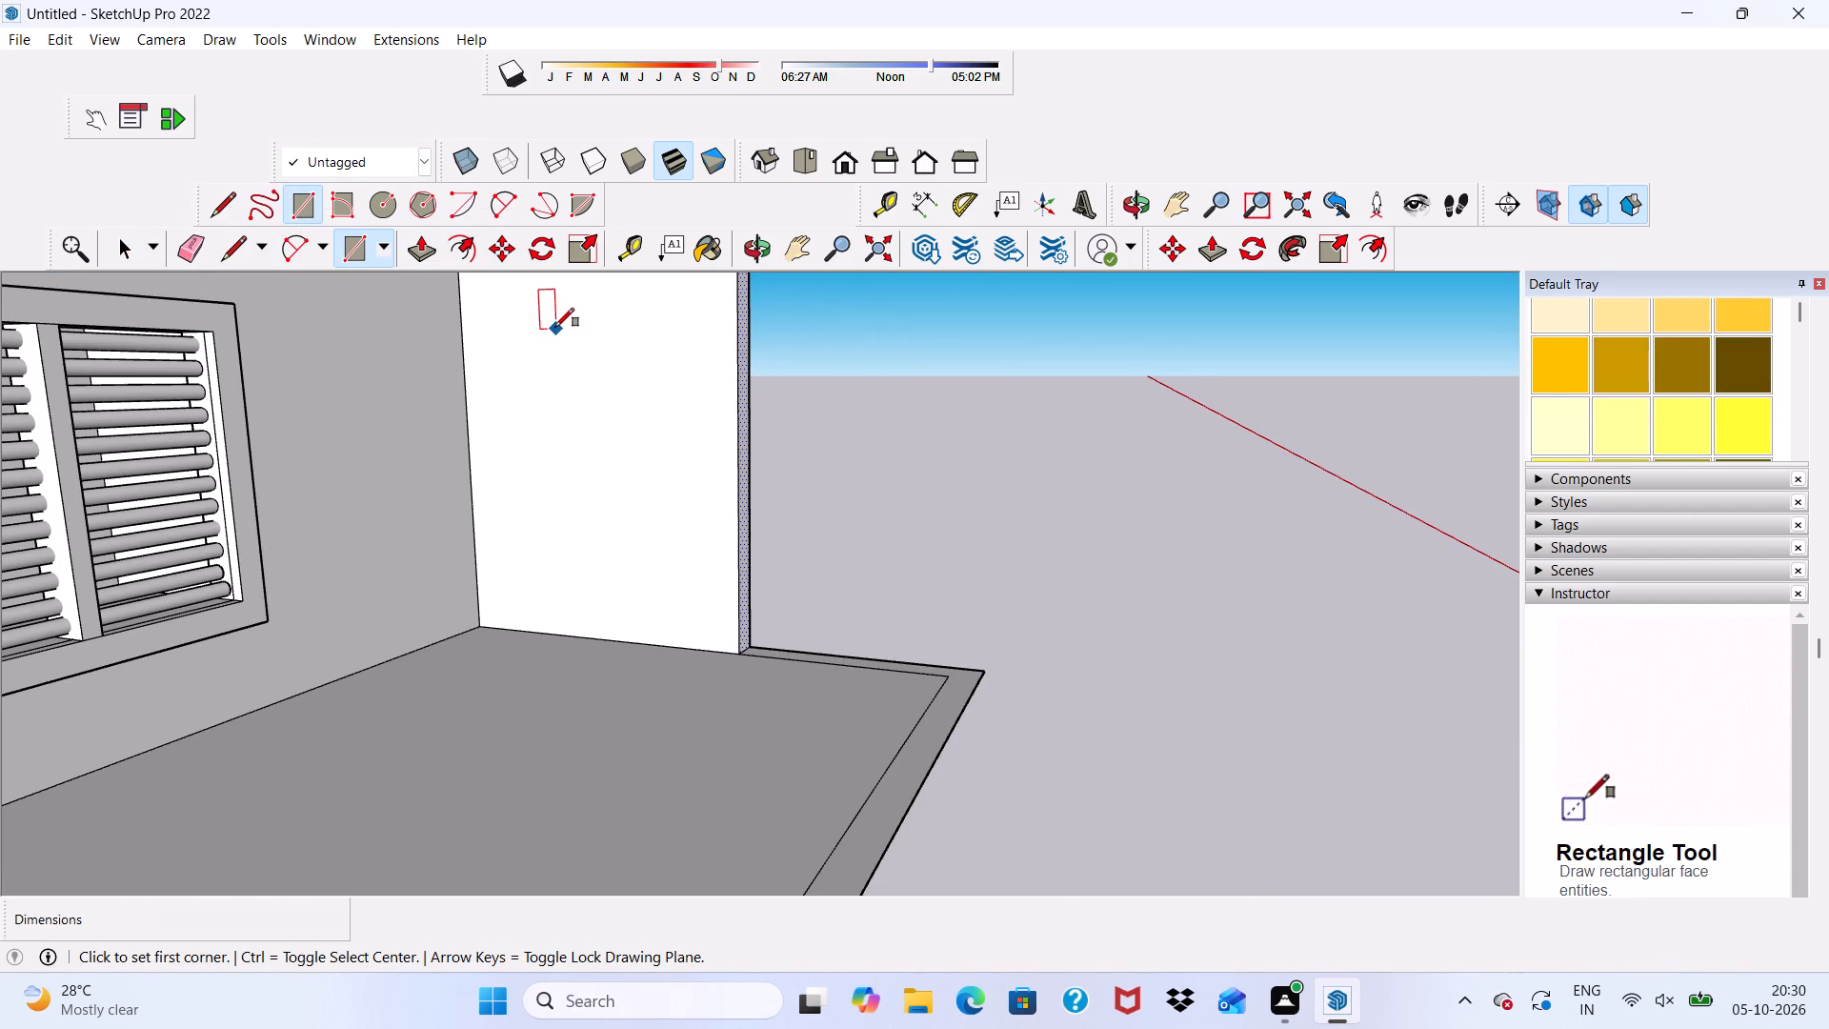
left_click(556, 316)
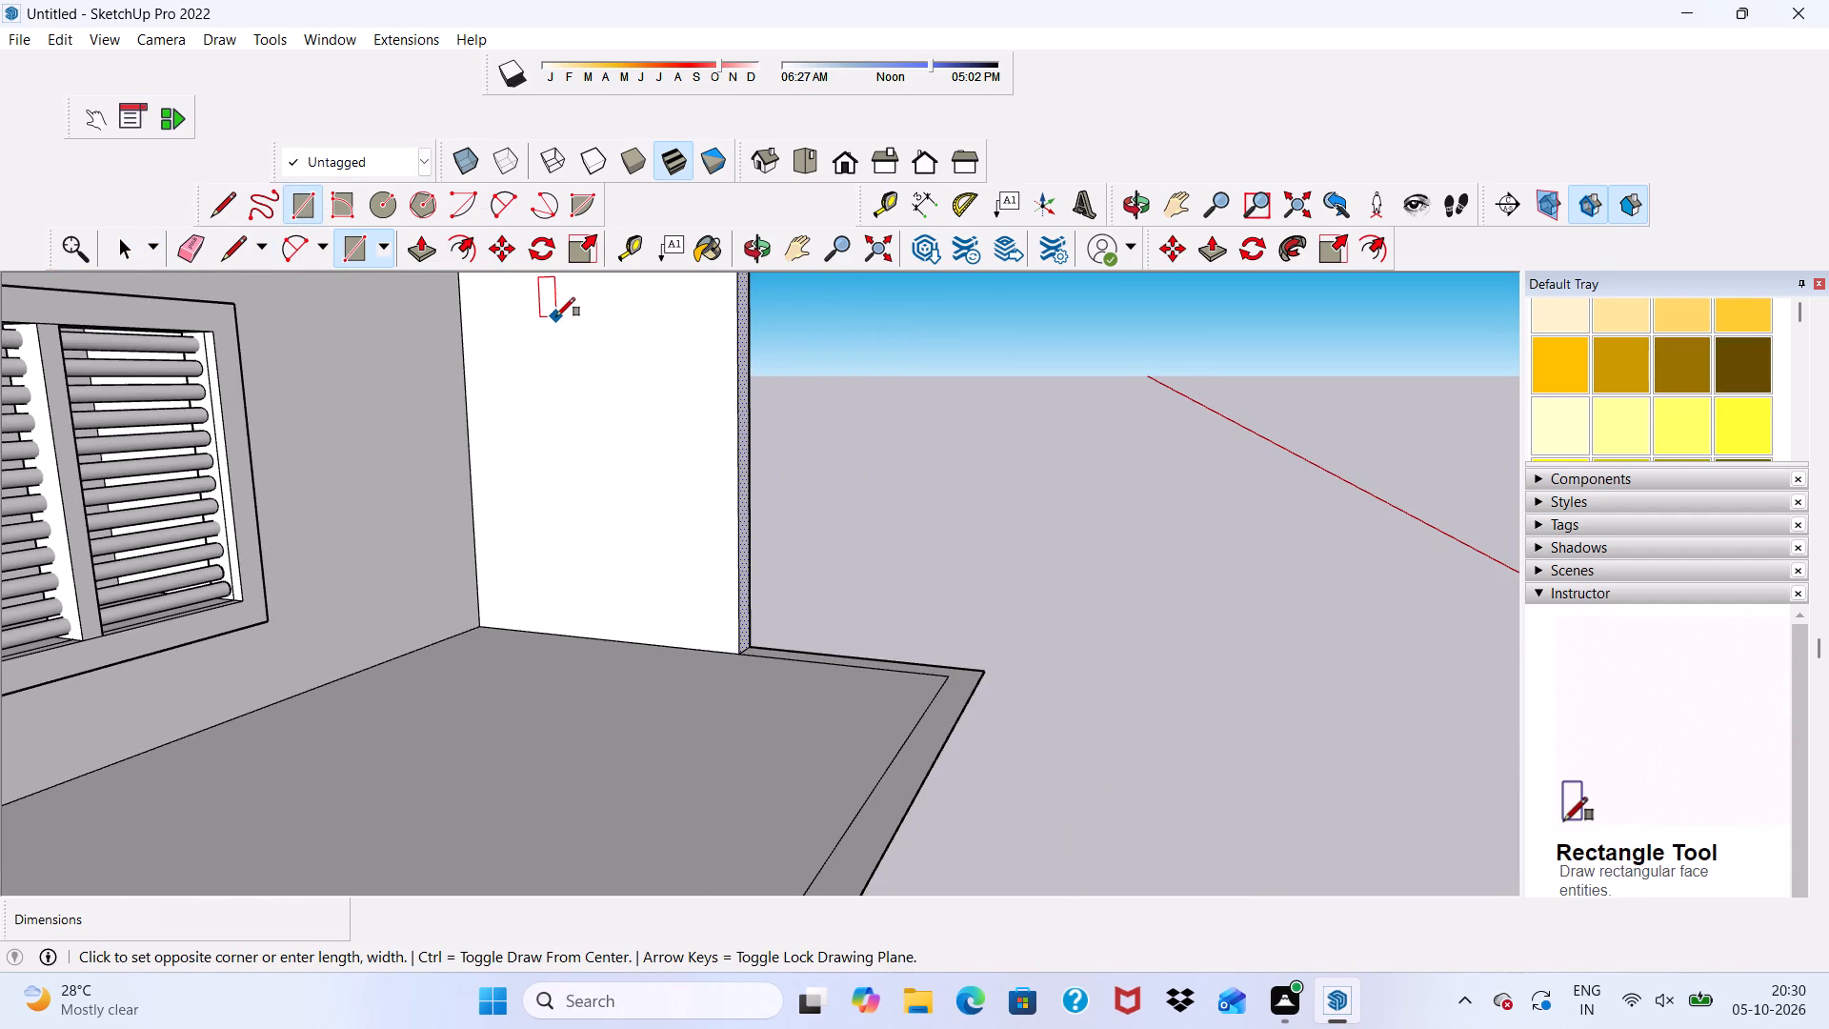
scroll(556, 316, "down", 1)
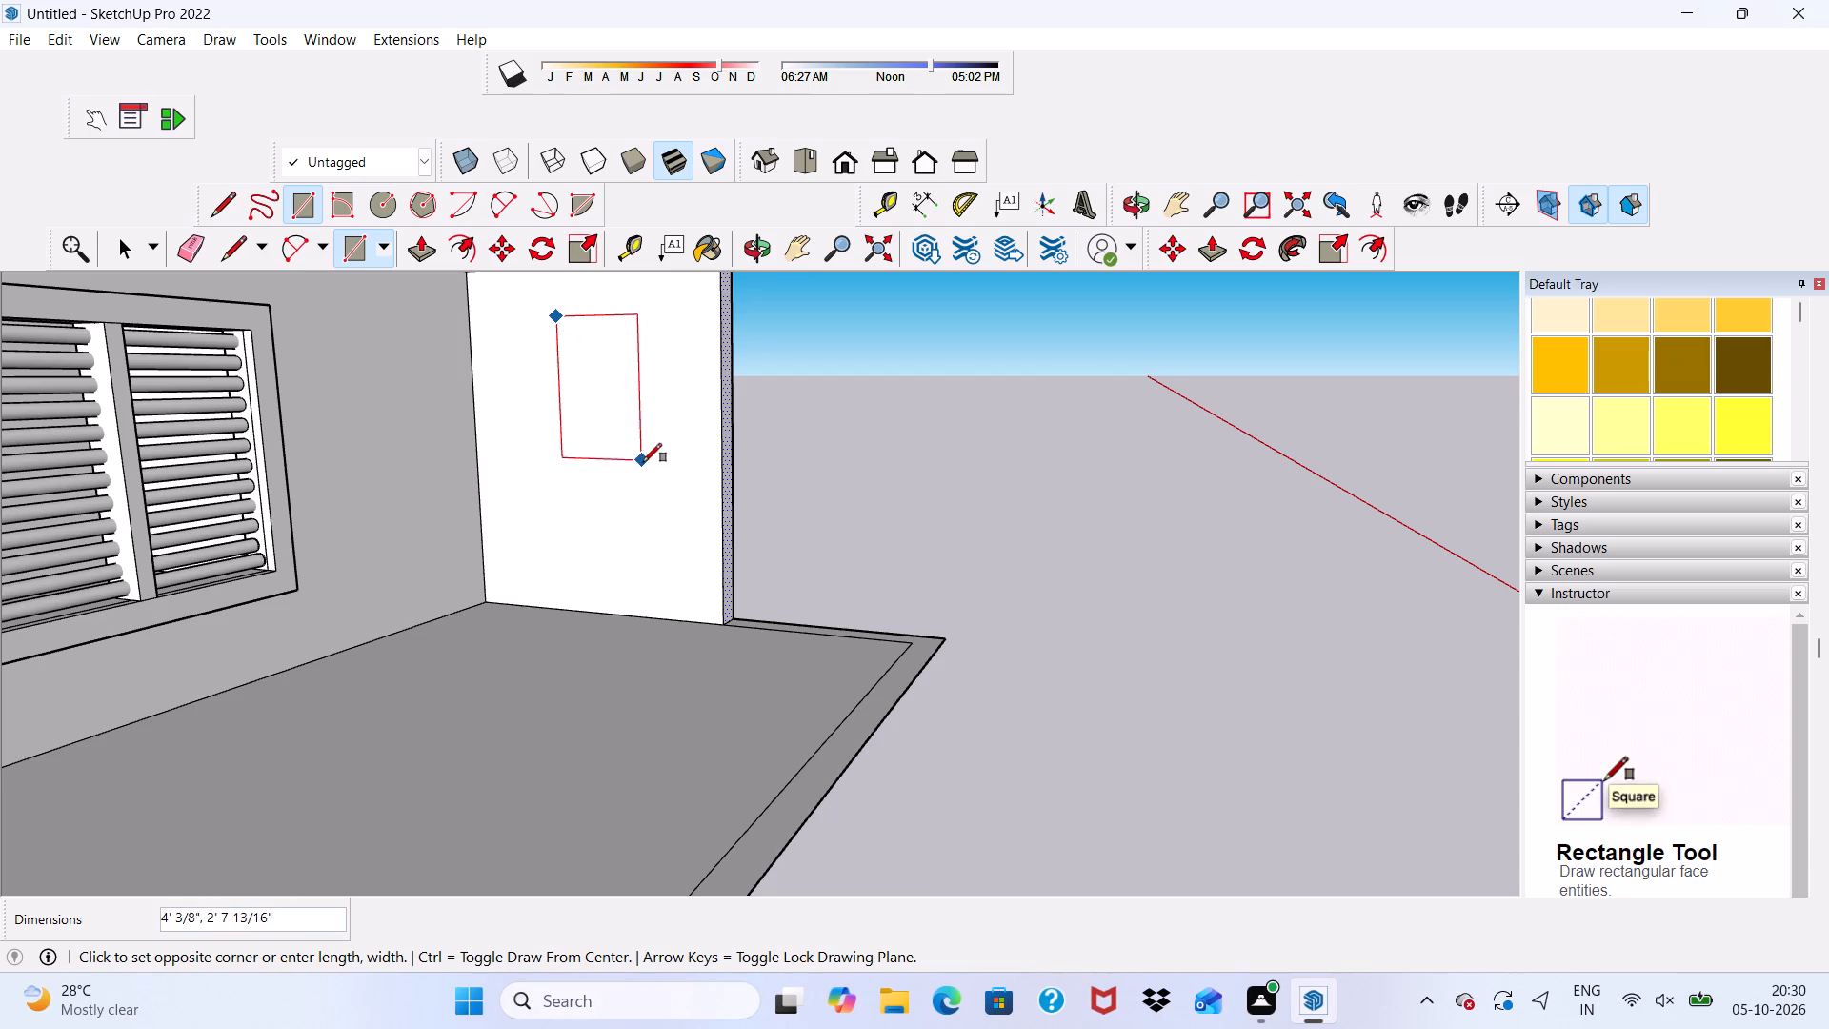
left_click(645, 464)
key("space")
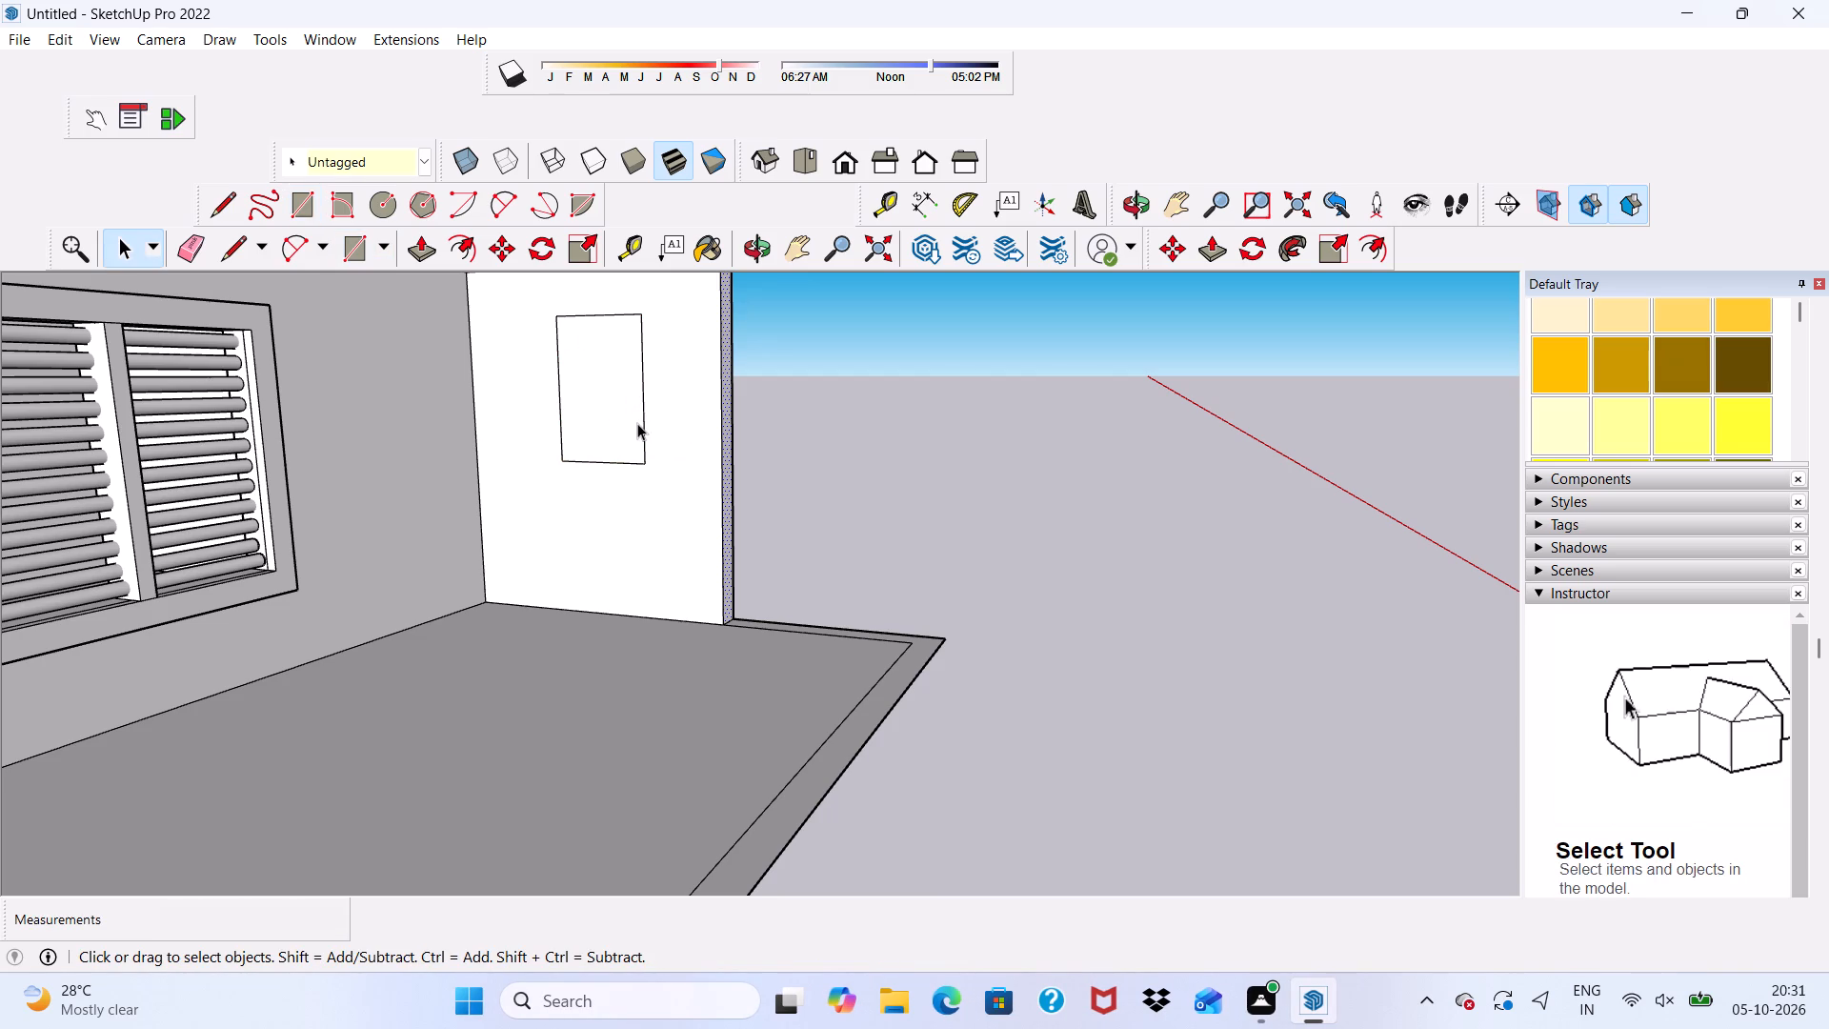
scroll(473, 237, "down", 3)
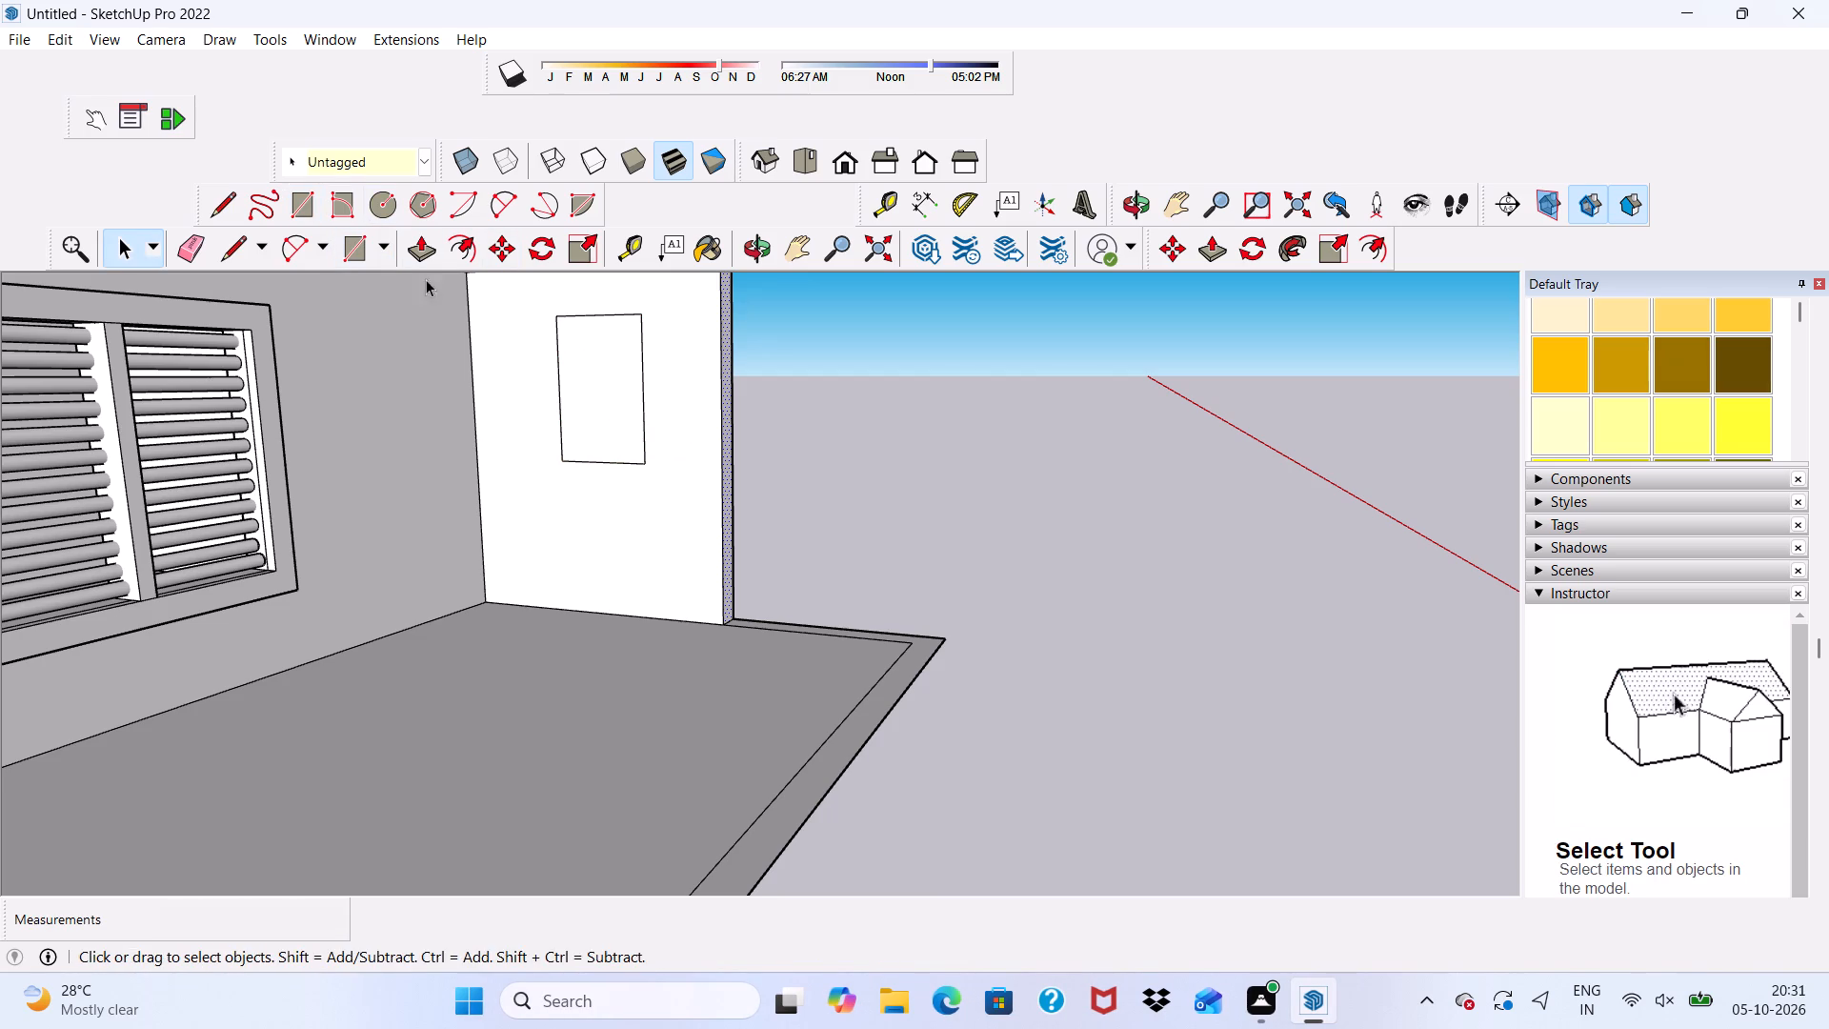
Offset the upright rectangle on the projecting side wall's face about 3 3/4" outward as a frame outline.
left_click(468, 251)
scroll(492, 373, "up", 2)
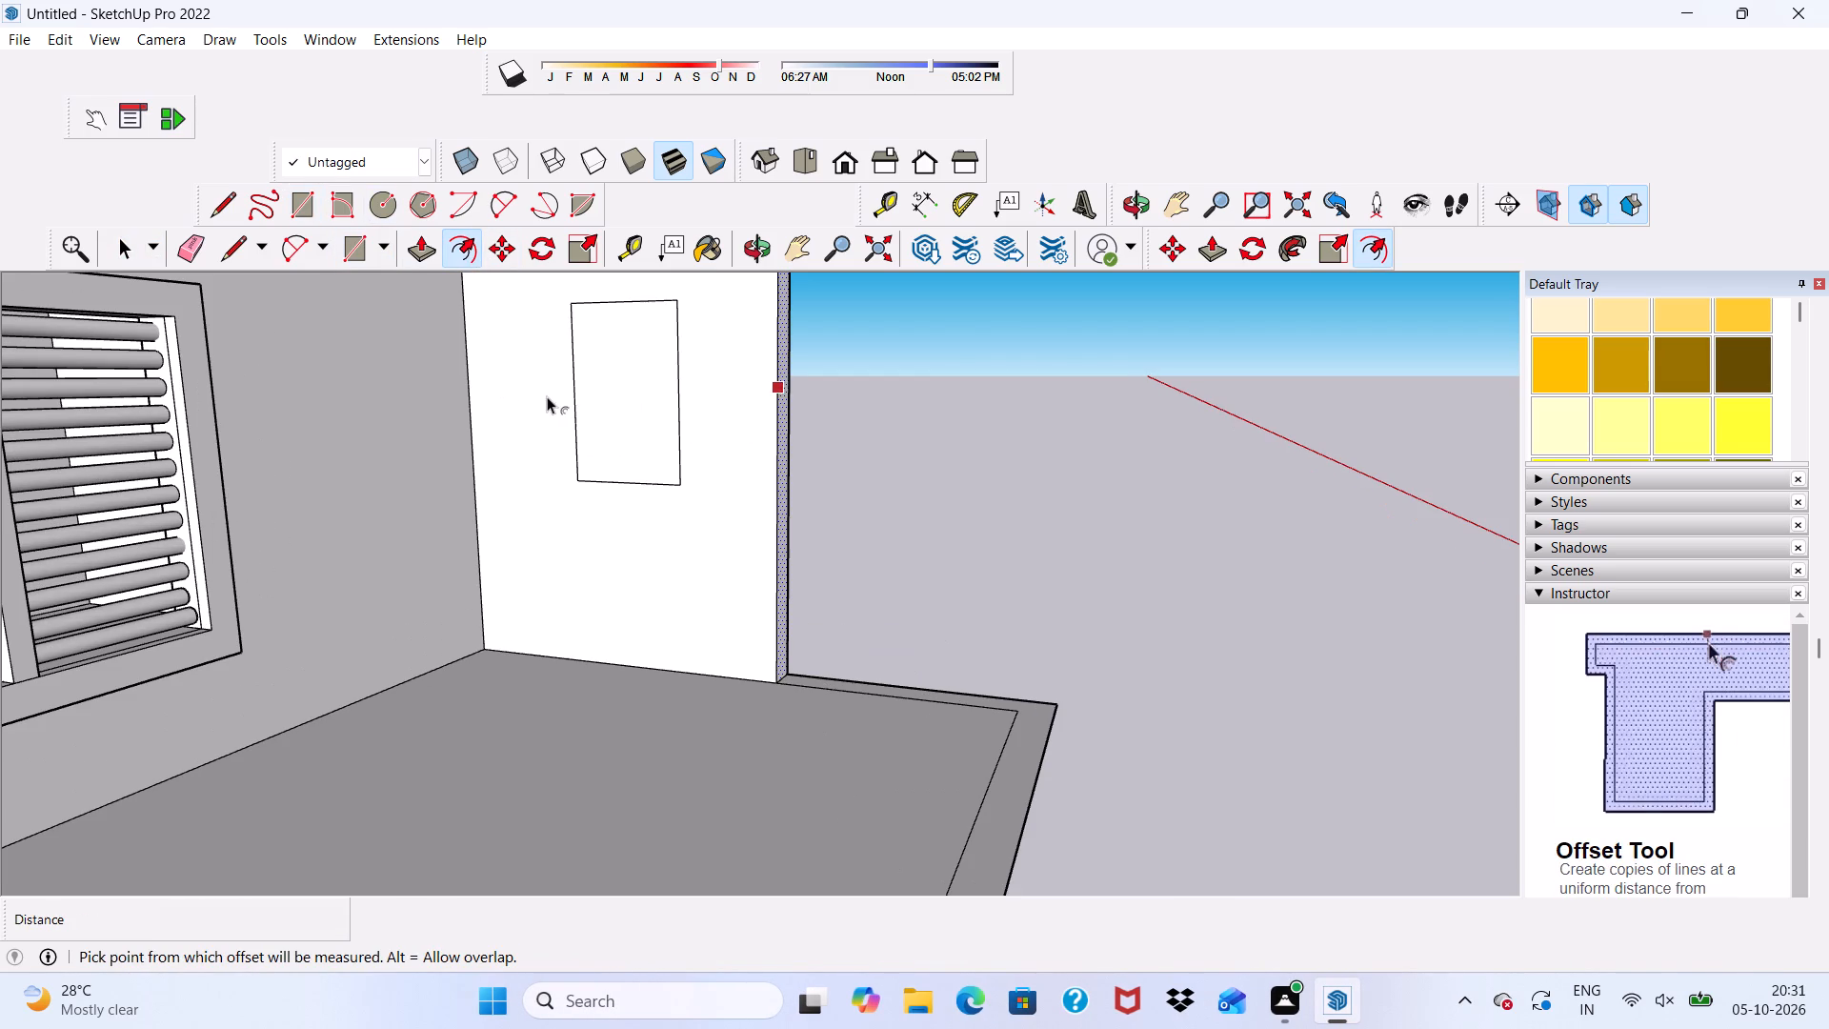
key("space")
left_click(605, 424)
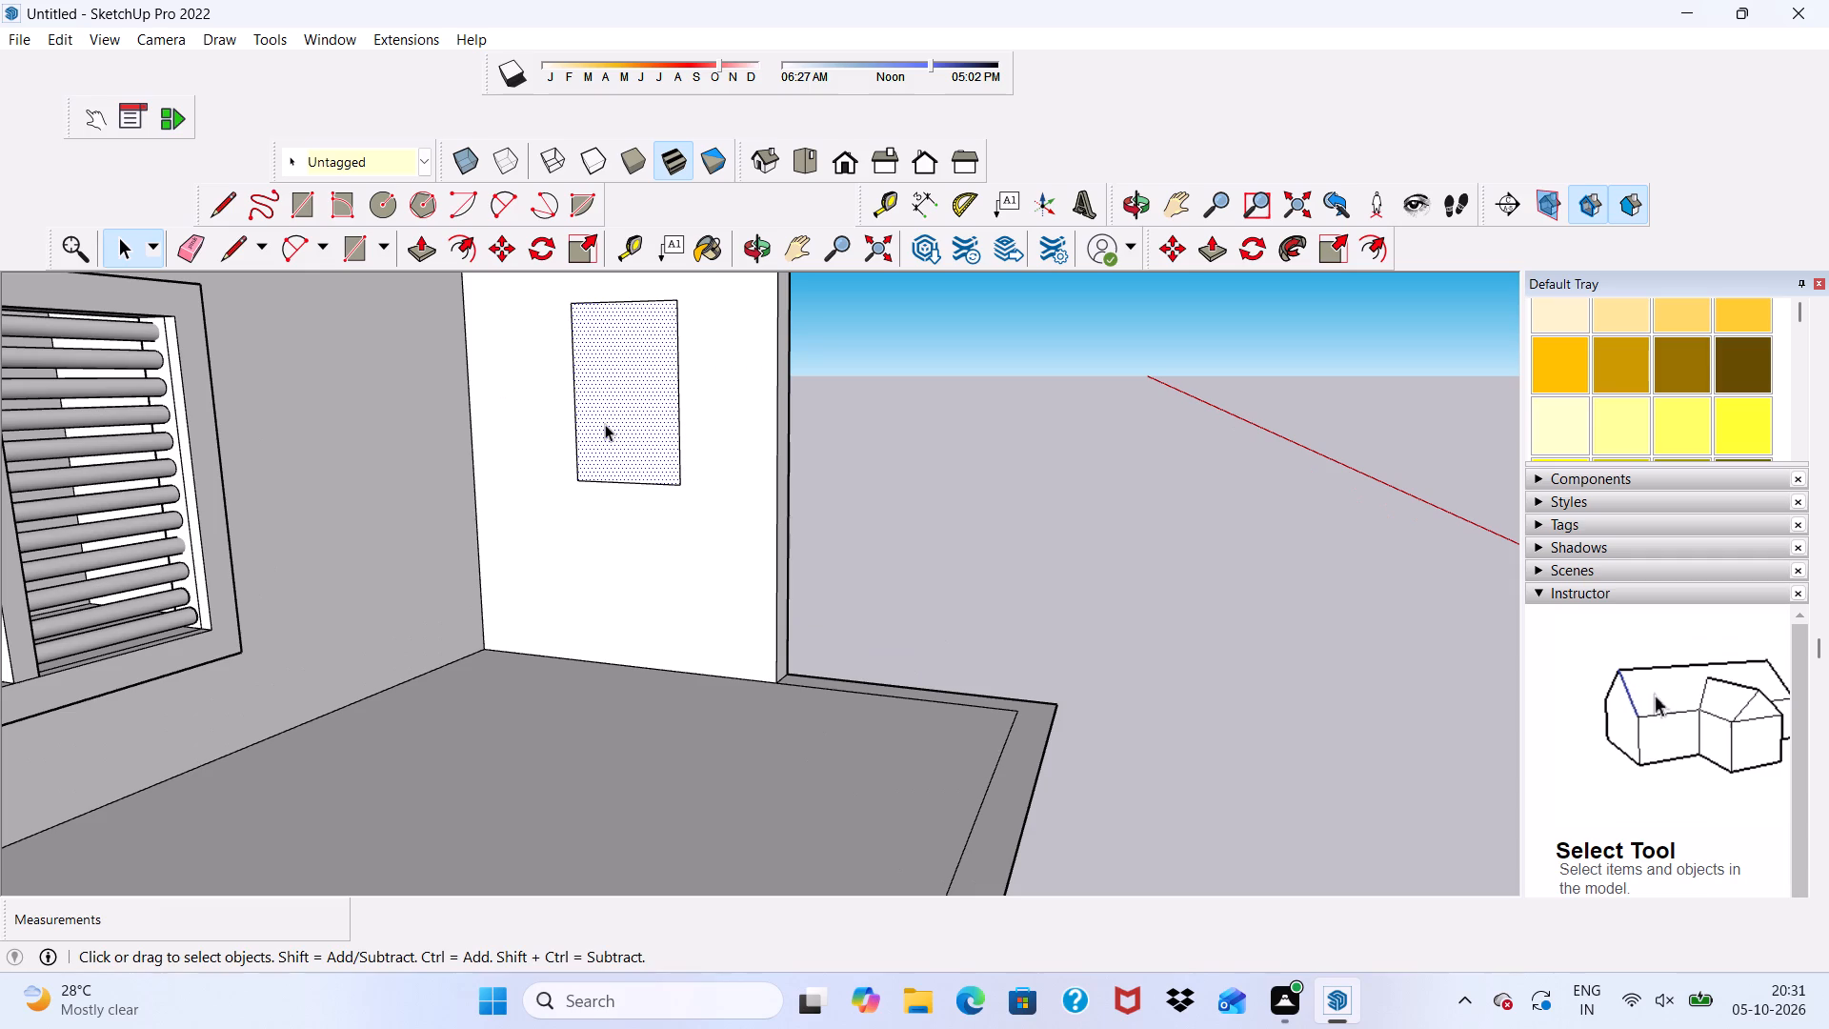
left_click(455, 242)
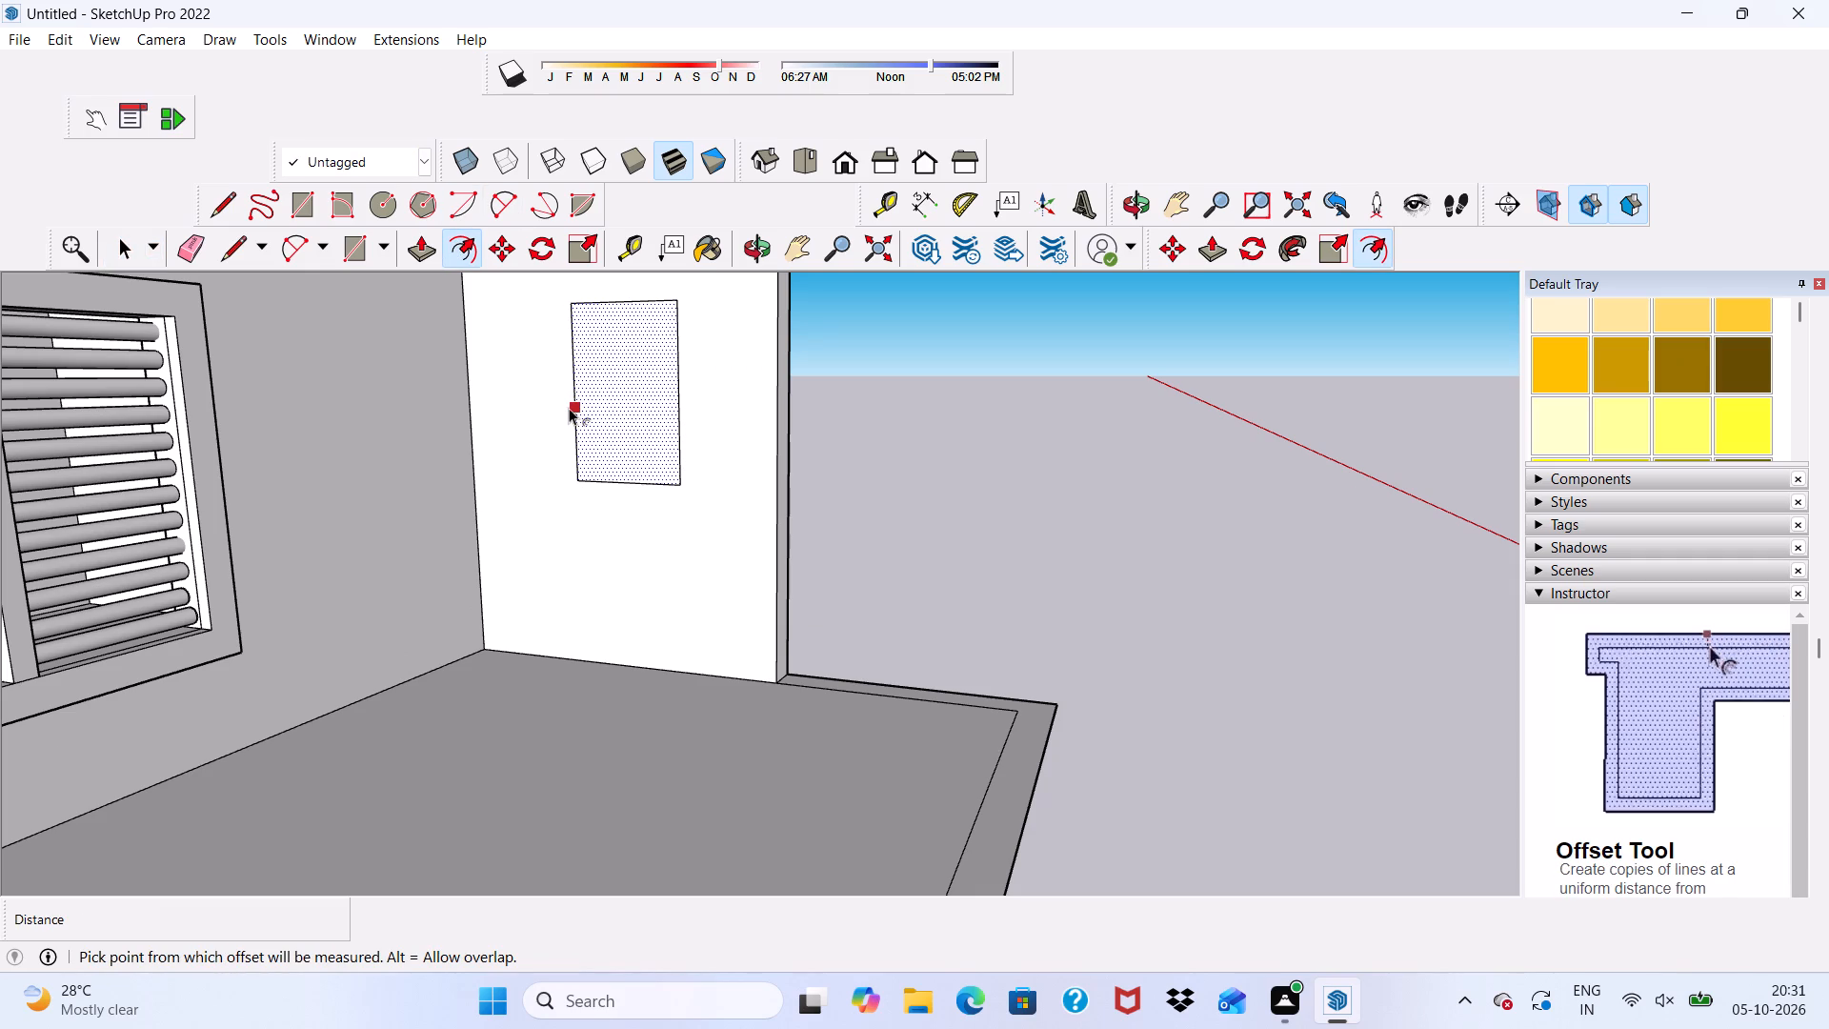
left_click(569, 408)
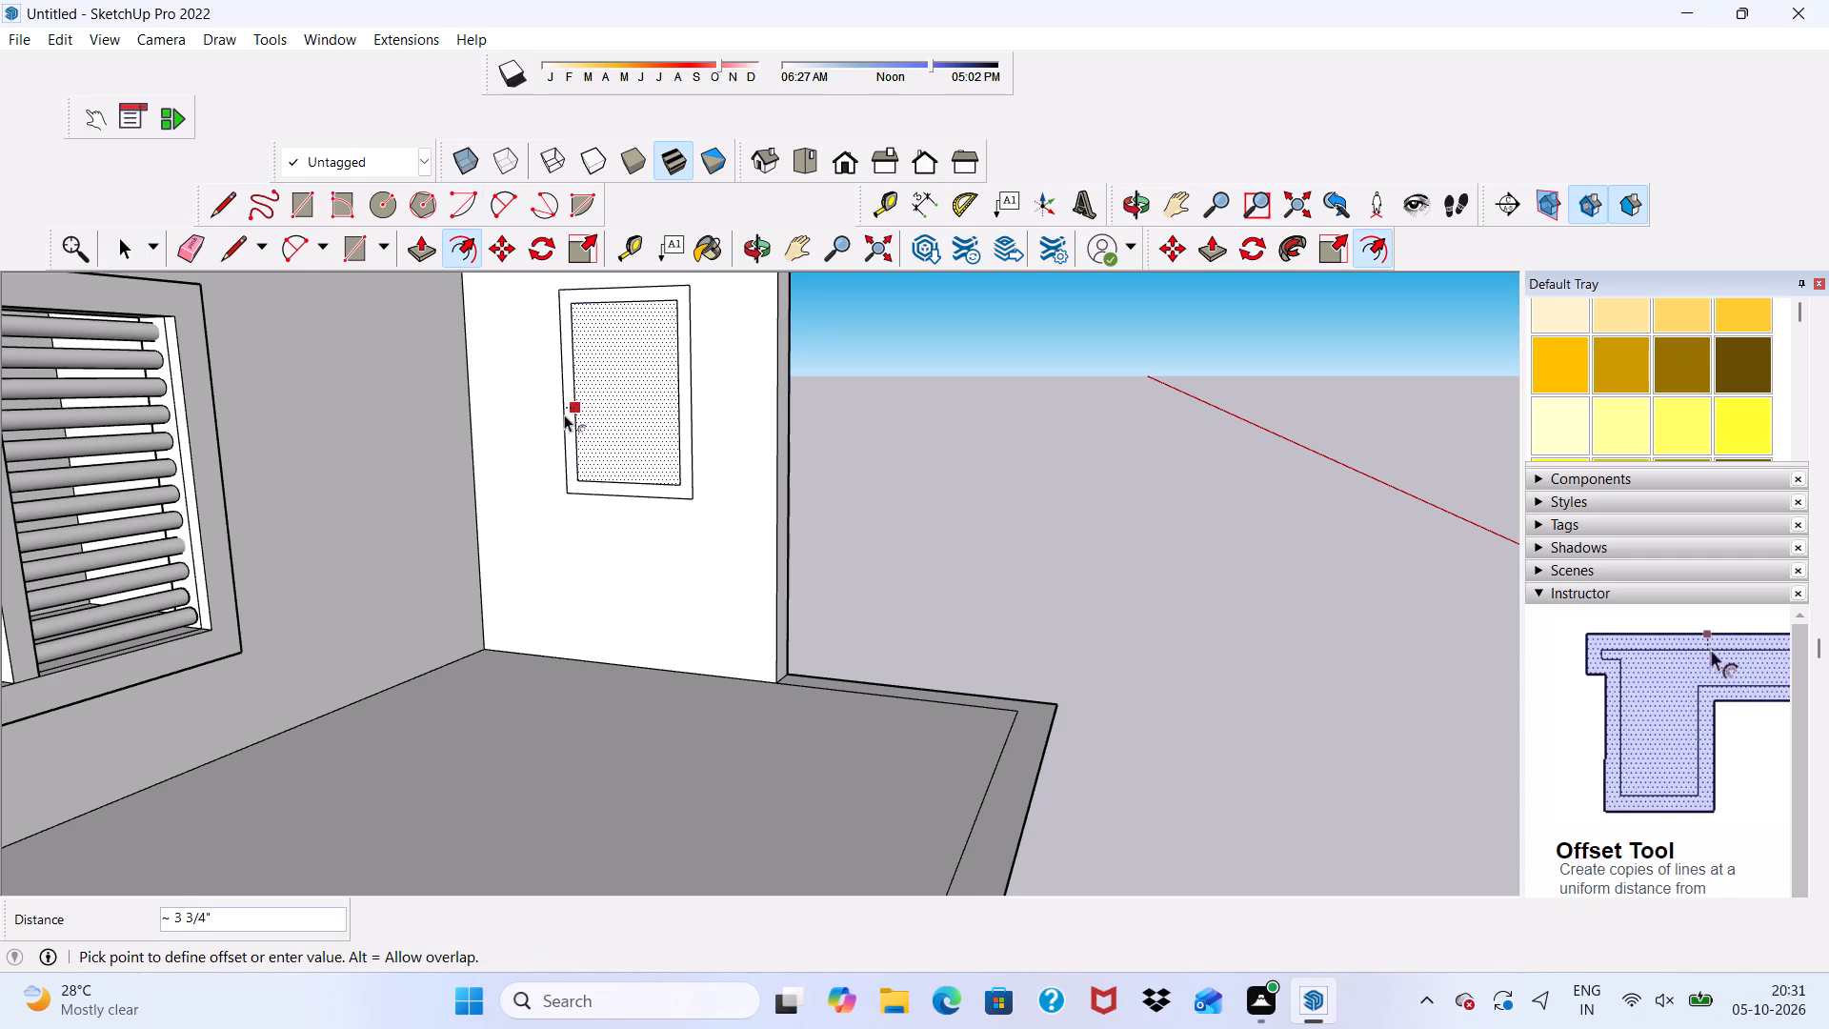
left_click(564, 414)
scroll(564, 414, "down", 4)
key("space")
Push/Pull the inner rectangle 9" through the projecting side wall to cut a window opening.
scroll(631, 381, "down", 4)
middle_click_drag(631, 381, 551, 549)
middle_click(551, 549)
scroll(679, 337, "up", 2)
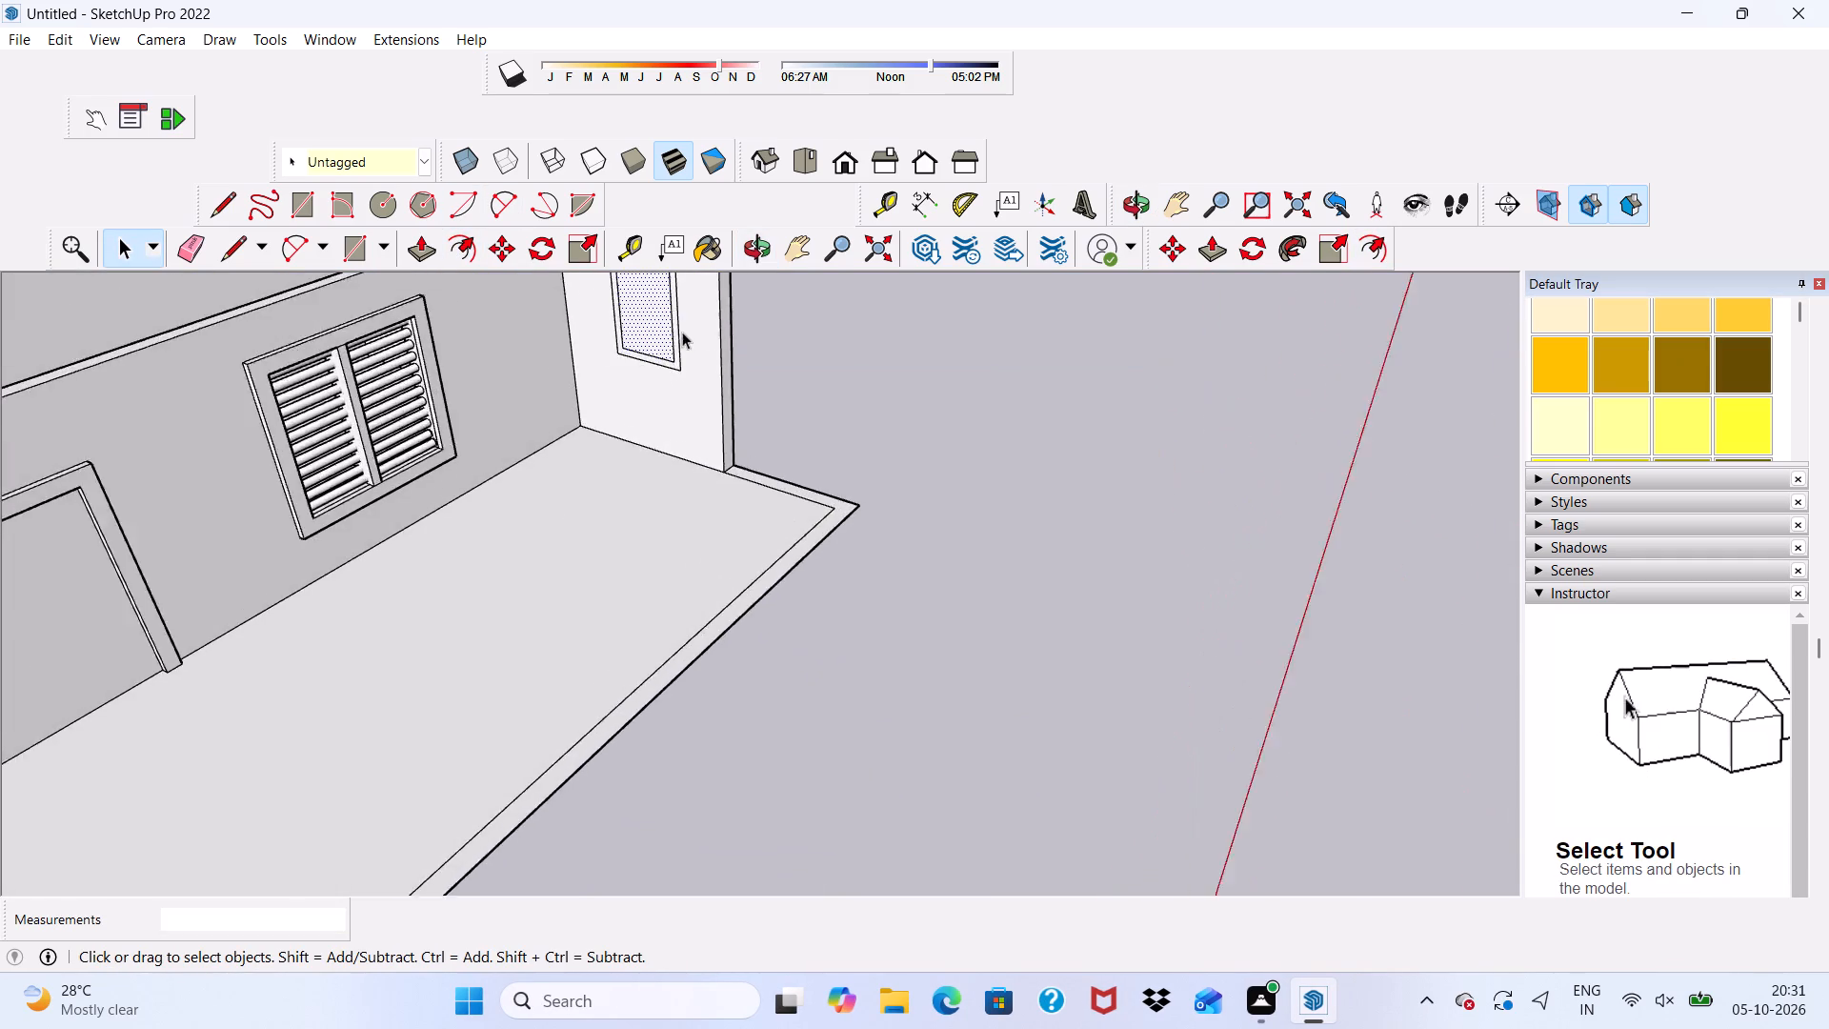
scroll(682, 332, "up", 1)
scroll(667, 343, "down", 4)
scroll(650, 376, "up", 1)
scroll(649, 379, "down", 9)
scroll(723, 303, "up", 9)
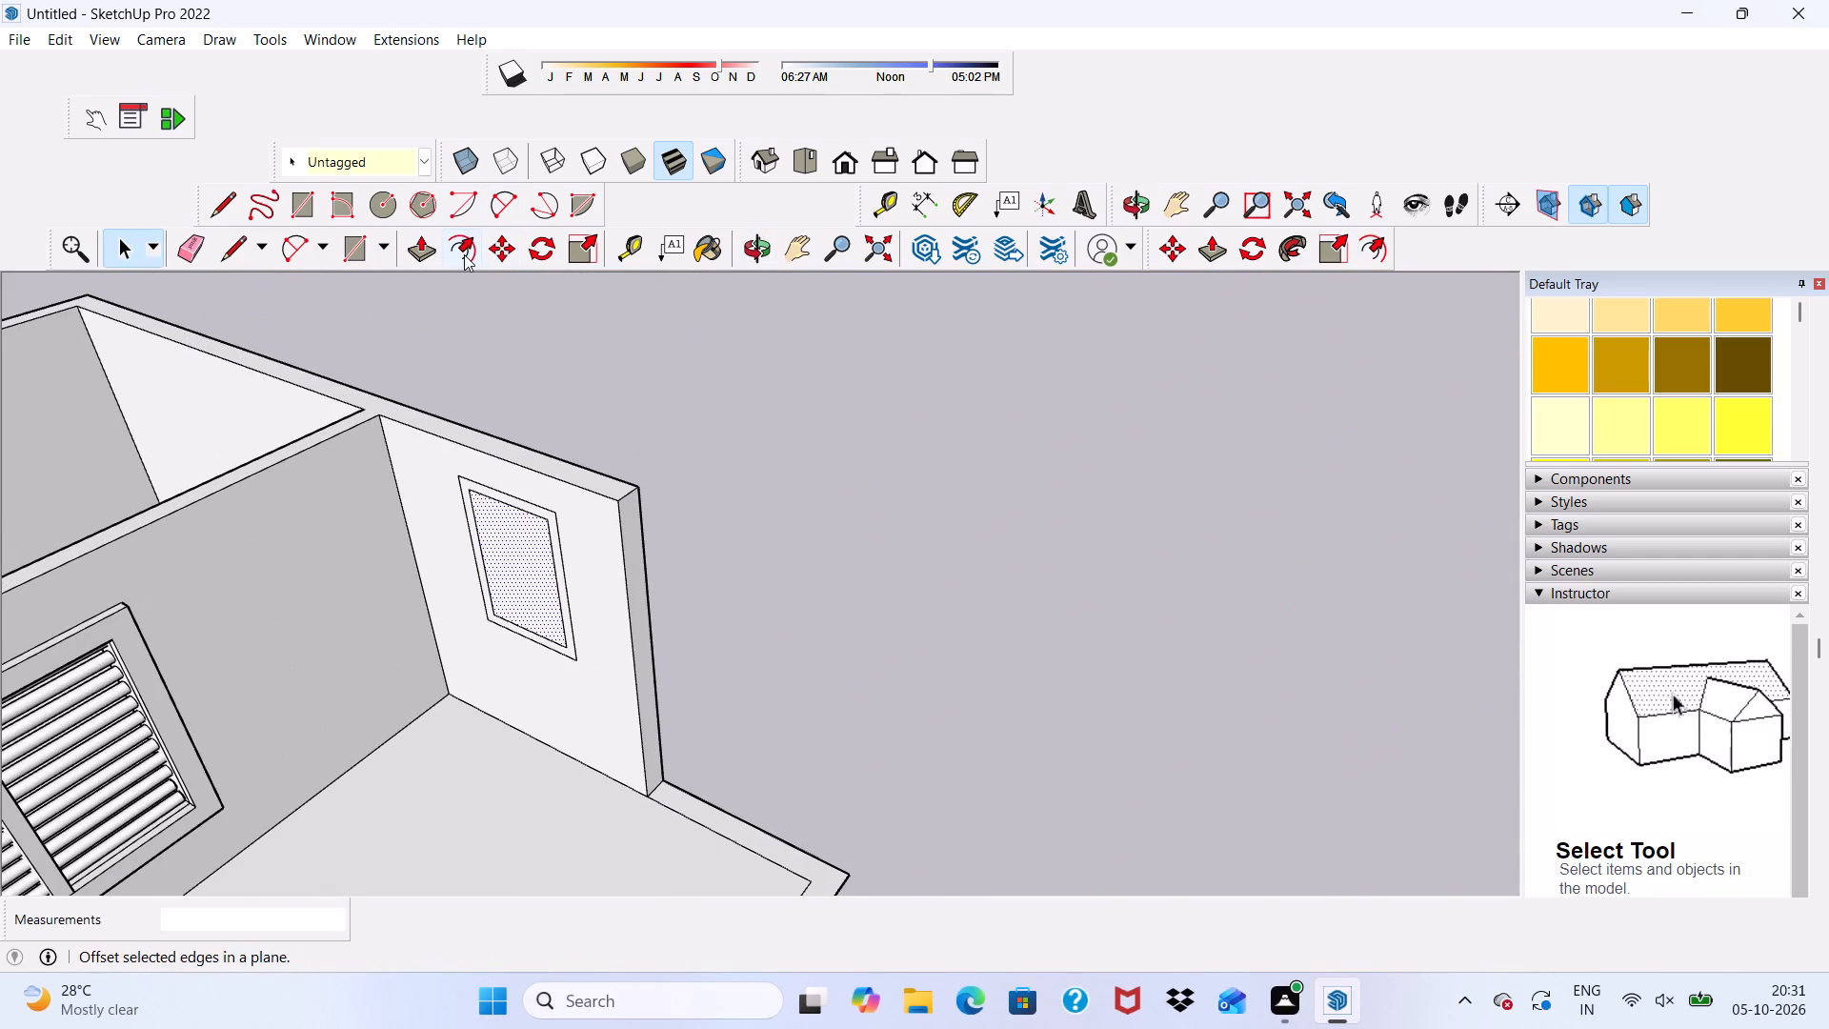
left_click(413, 242)
scroll(433, 594, "up", 3)
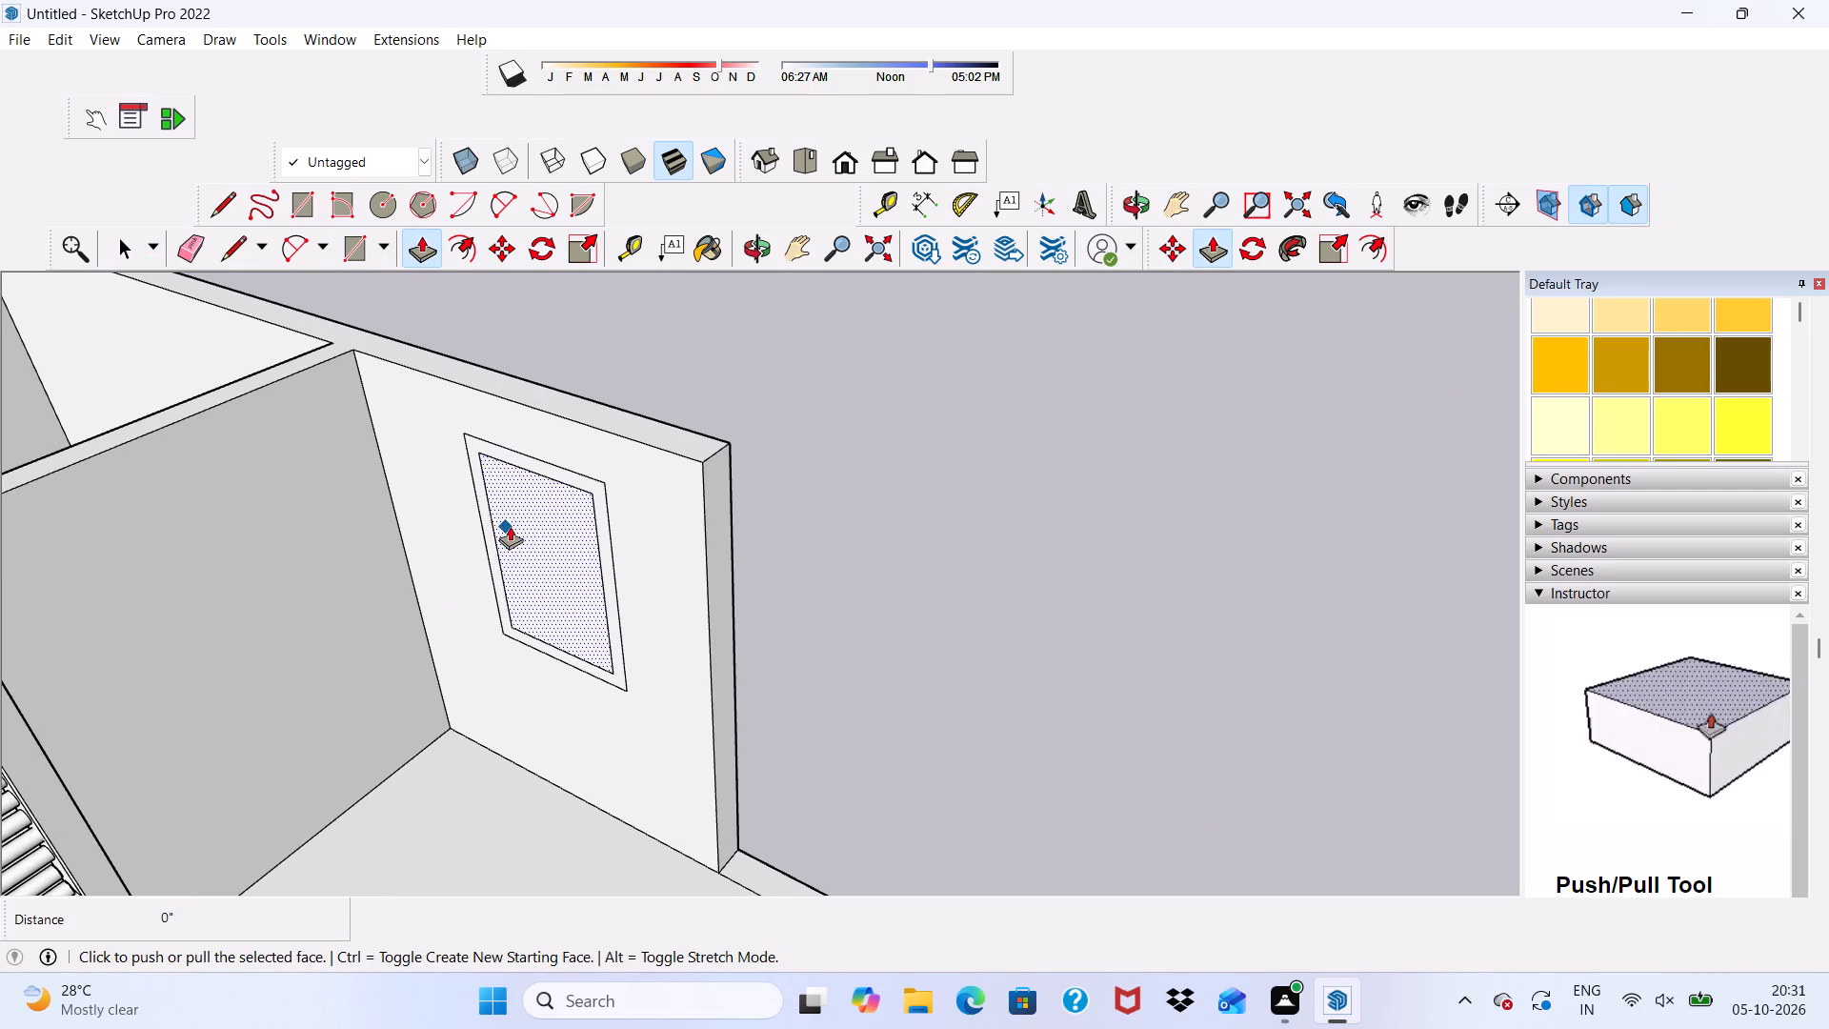
left_click(511, 524)
scroll(658, 363, "up", 2)
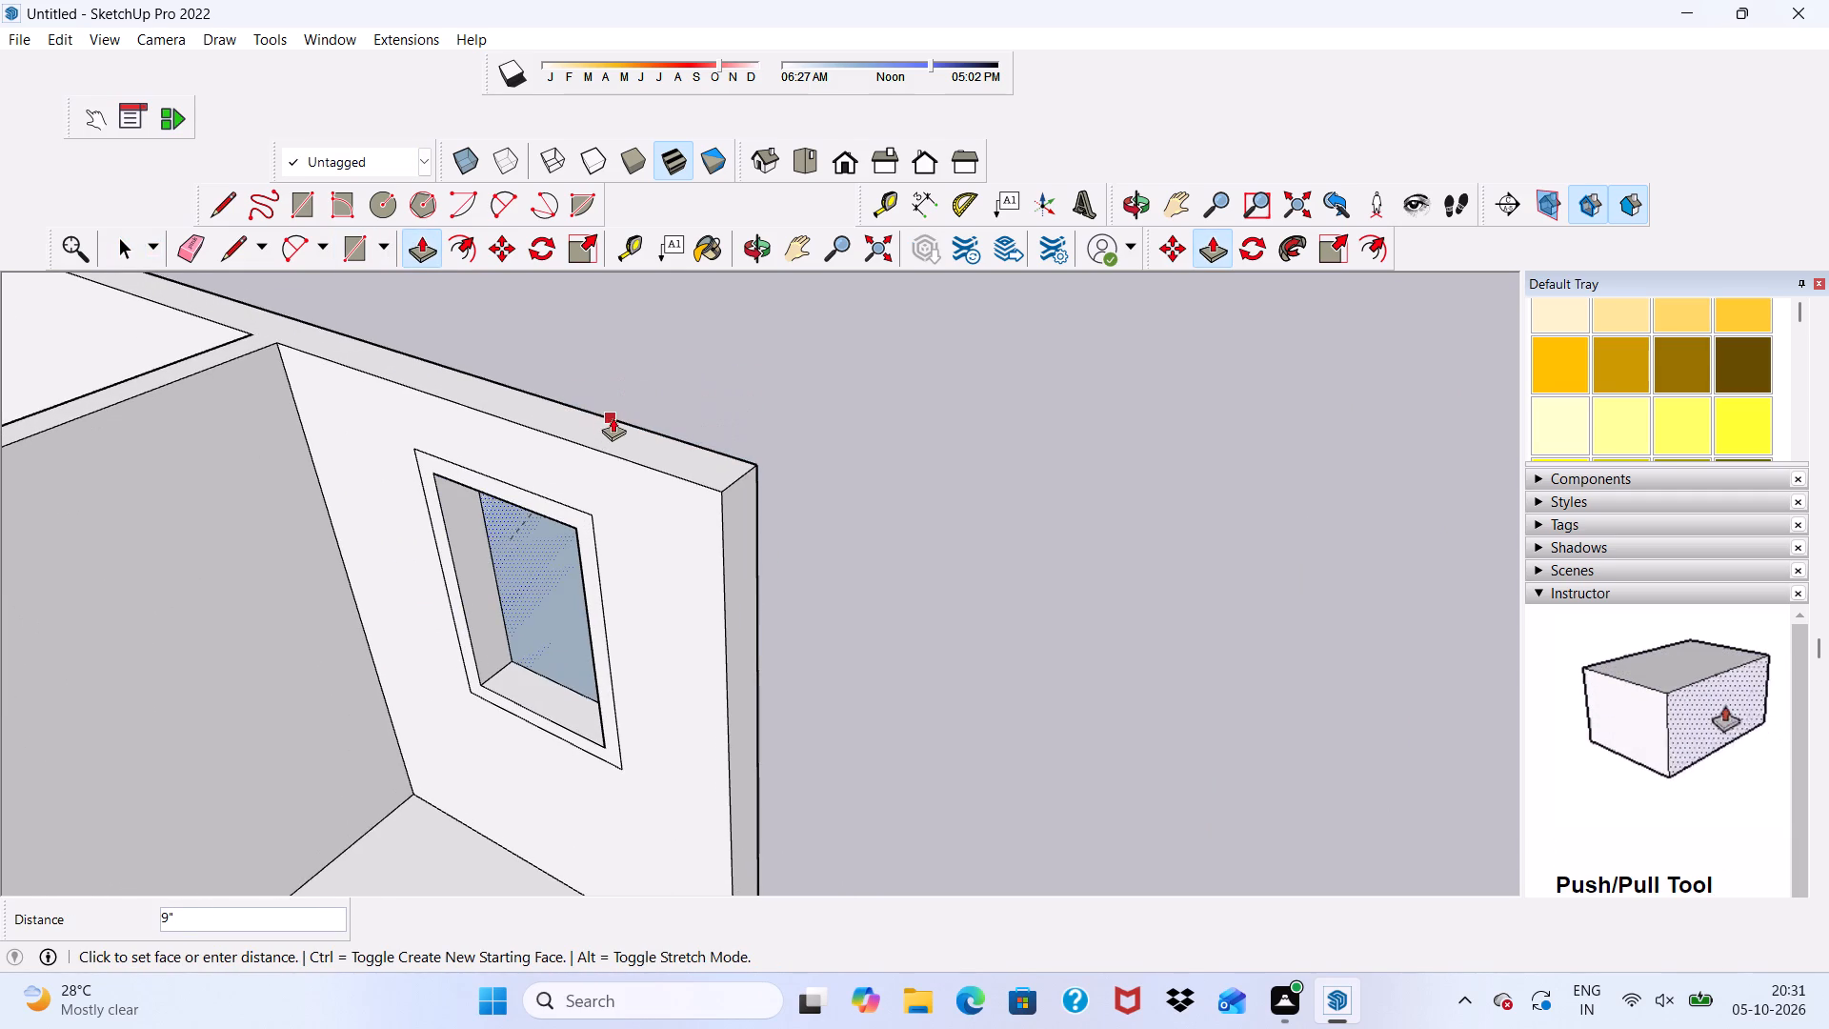
left_click(613, 417)
scroll(610, 419, "up", 1)
scroll(604, 433, "down", 1)
scroll(594, 455, "up", 1)
scroll(591, 467, "down", 3)
middle_click_drag(576, 500, 734, 326)
key("space")
Push/Pull the frame border around the side-wall window opening 3" out from the wall face.
scroll(699, 365, "up", 3)
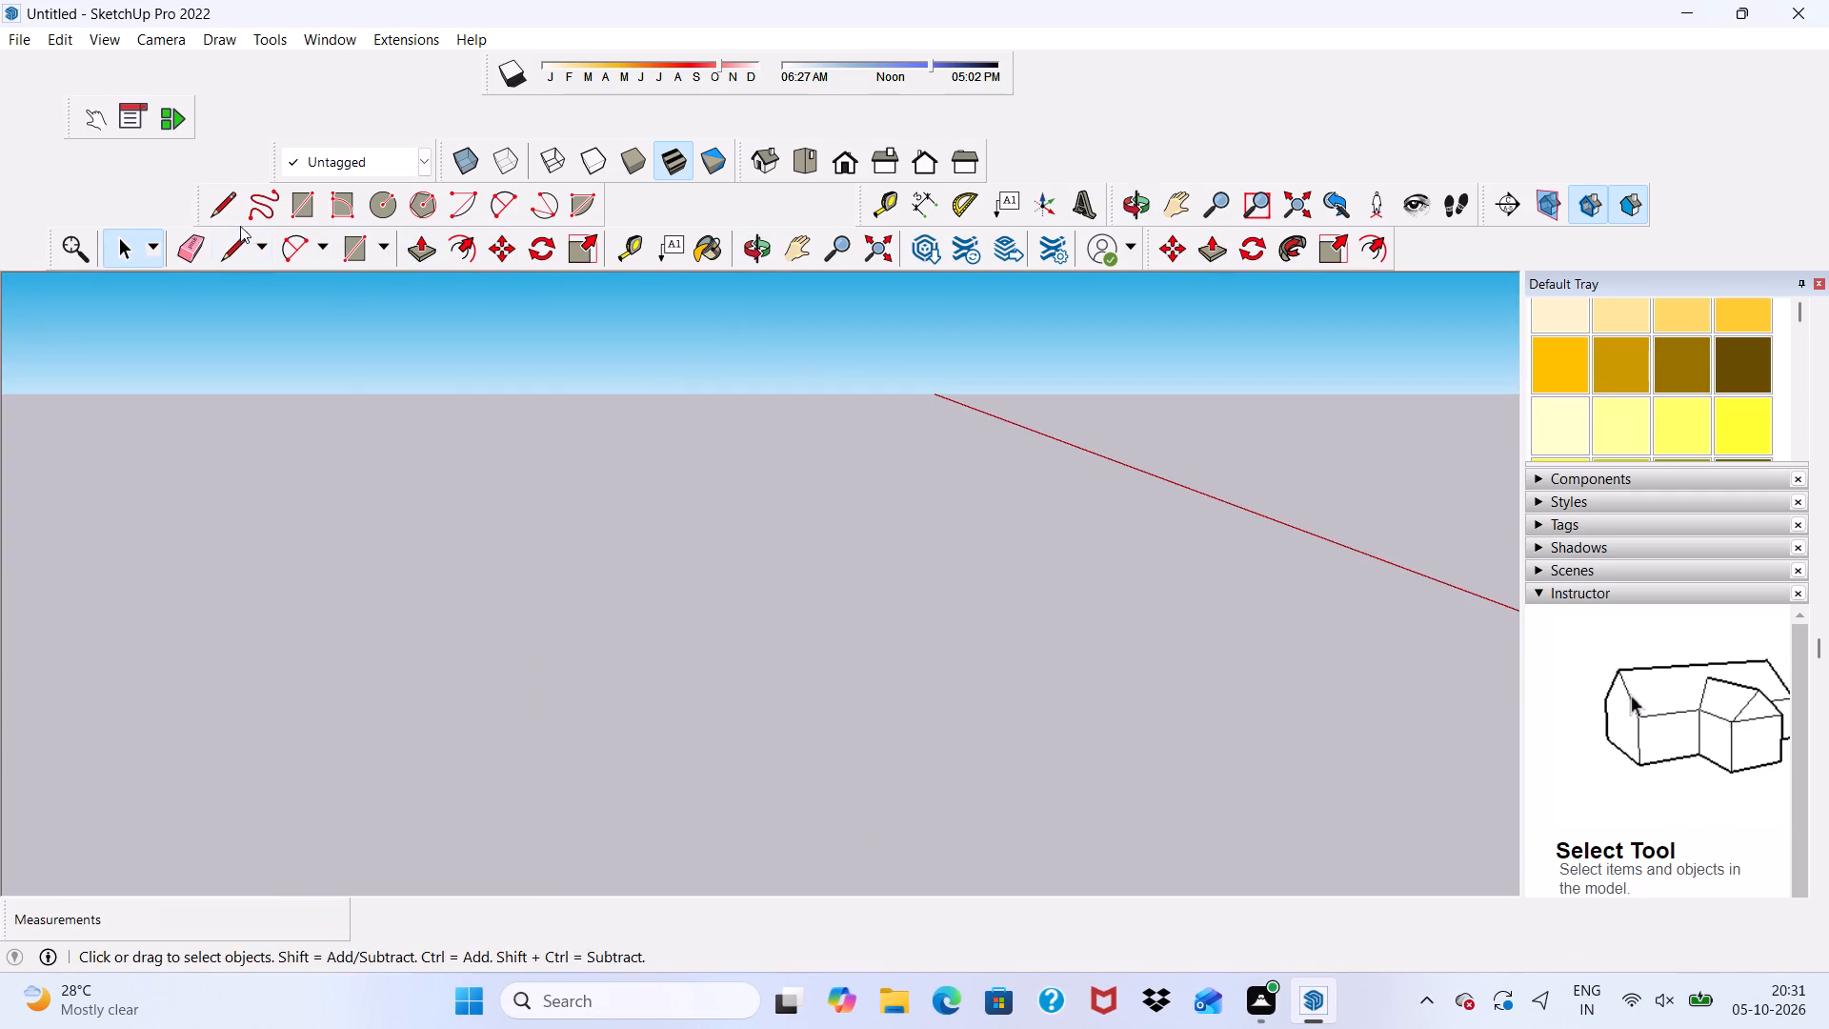
scroll(240, 225, "down", 14)
scroll(555, 241, "up", 1)
scroll(554, 244, "down", 2)
scroll(554, 248, "up", 1)
left_click(842, 164)
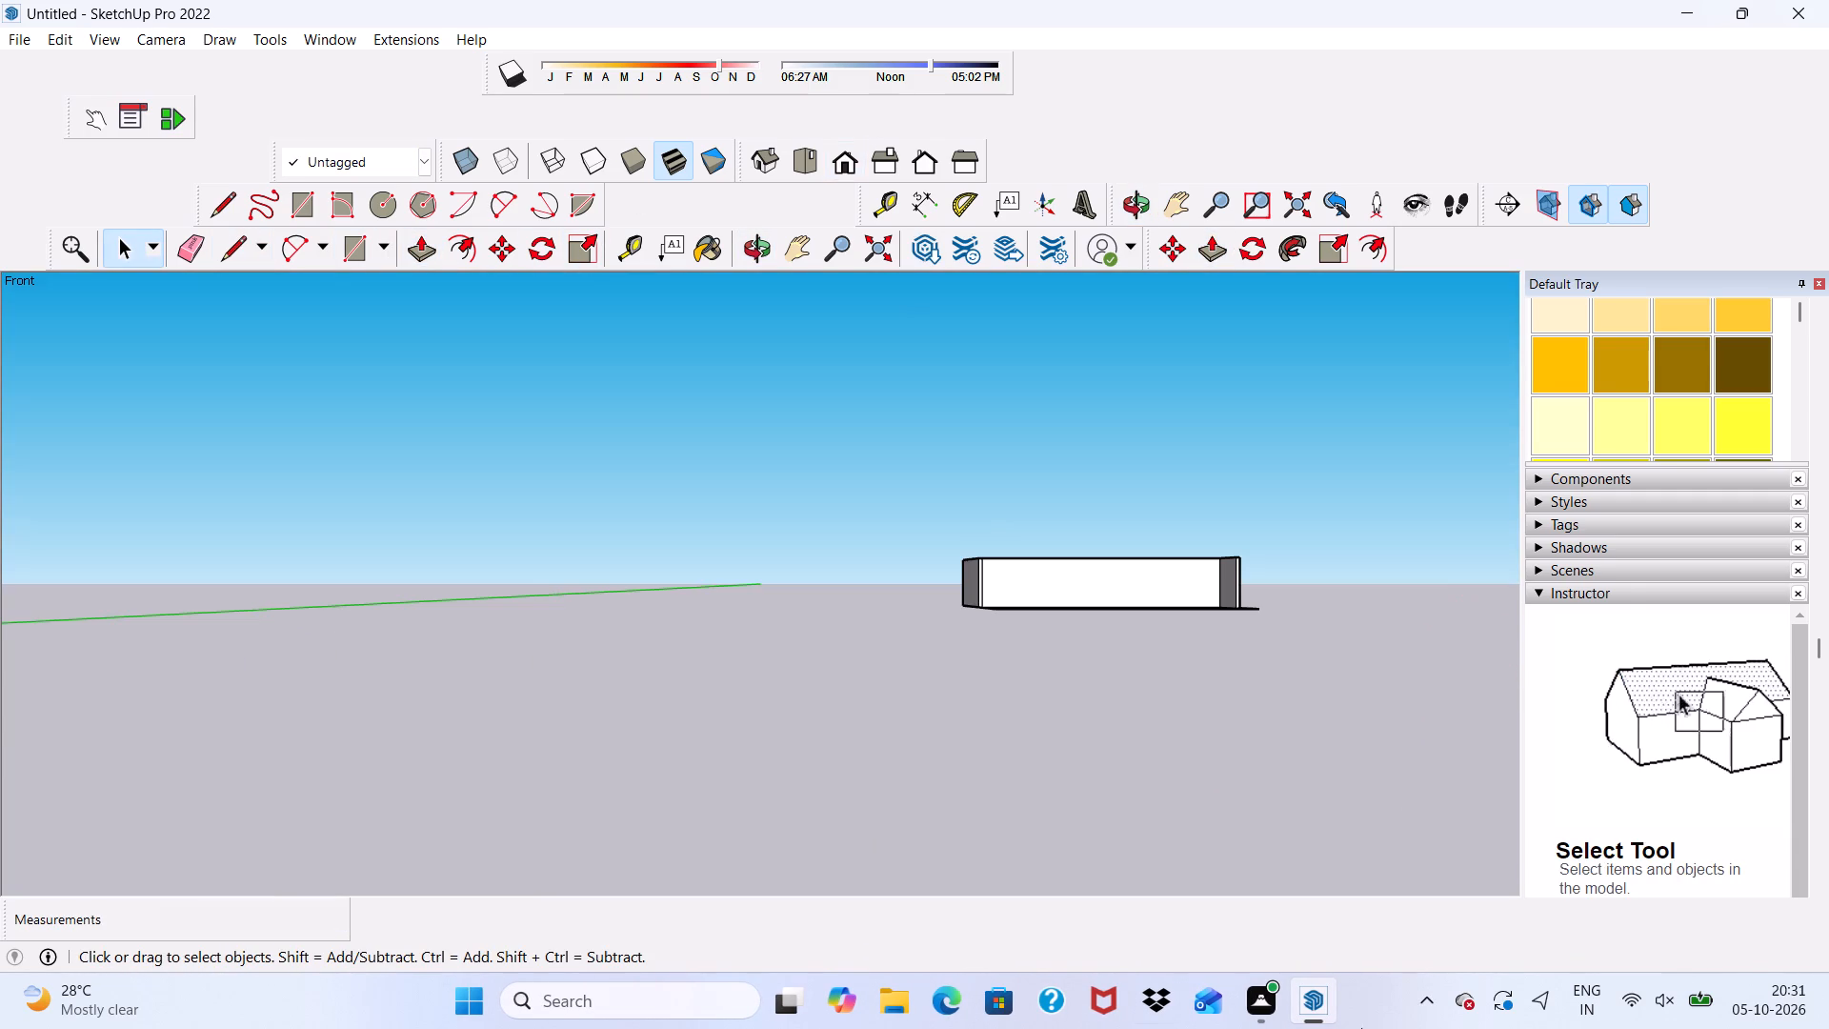
scroll(1649, 1028, "down", 3)
scroll(1746, 867, "up", 1)
scroll(1633, 883, "down", 4)
scroll(1202, 569, "up", 4)
scroll(1167, 584, "down", 16)
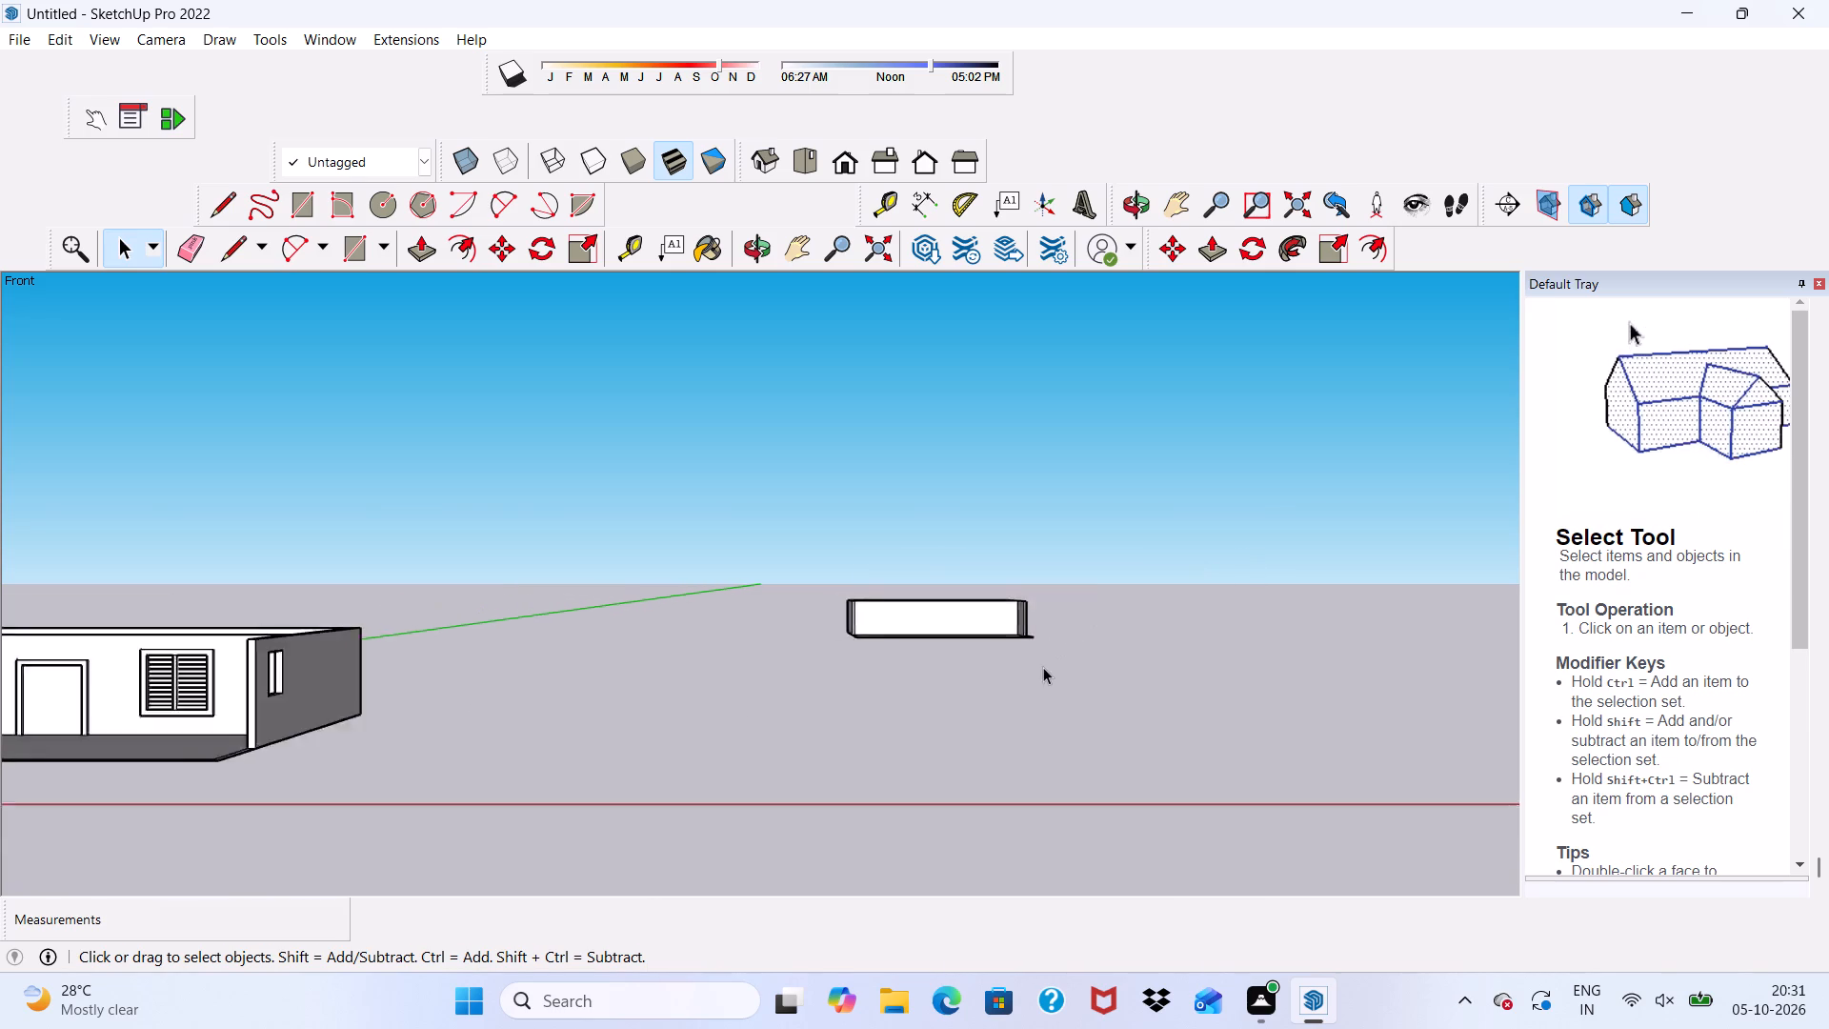
scroll(1043, 667, "down", 2)
middle_click_drag(564, 662, 811, 662)
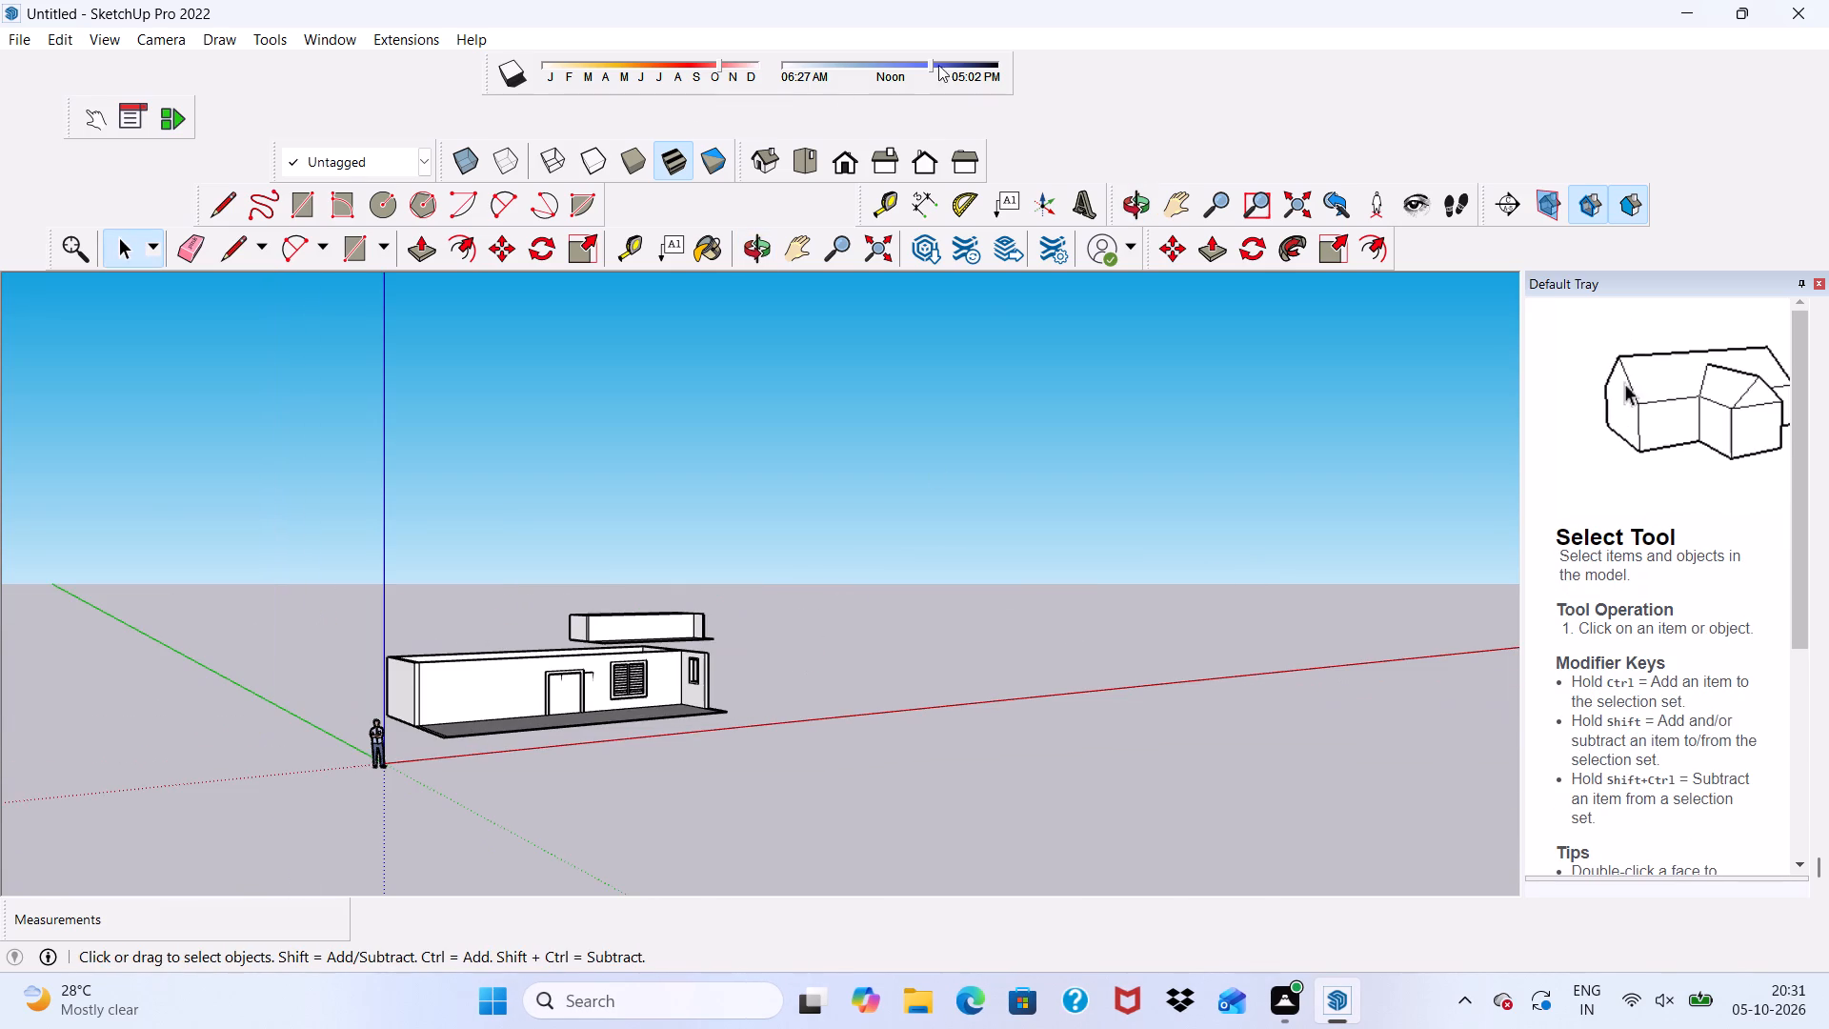
left_click(841, 155)
scroll(793, 239, "up", 1)
scroll(773, 270, "down", 2)
scroll(729, 330, "up", 1)
scroll(684, 383, "down", 1)
scroll(537, 501, "up", 5)
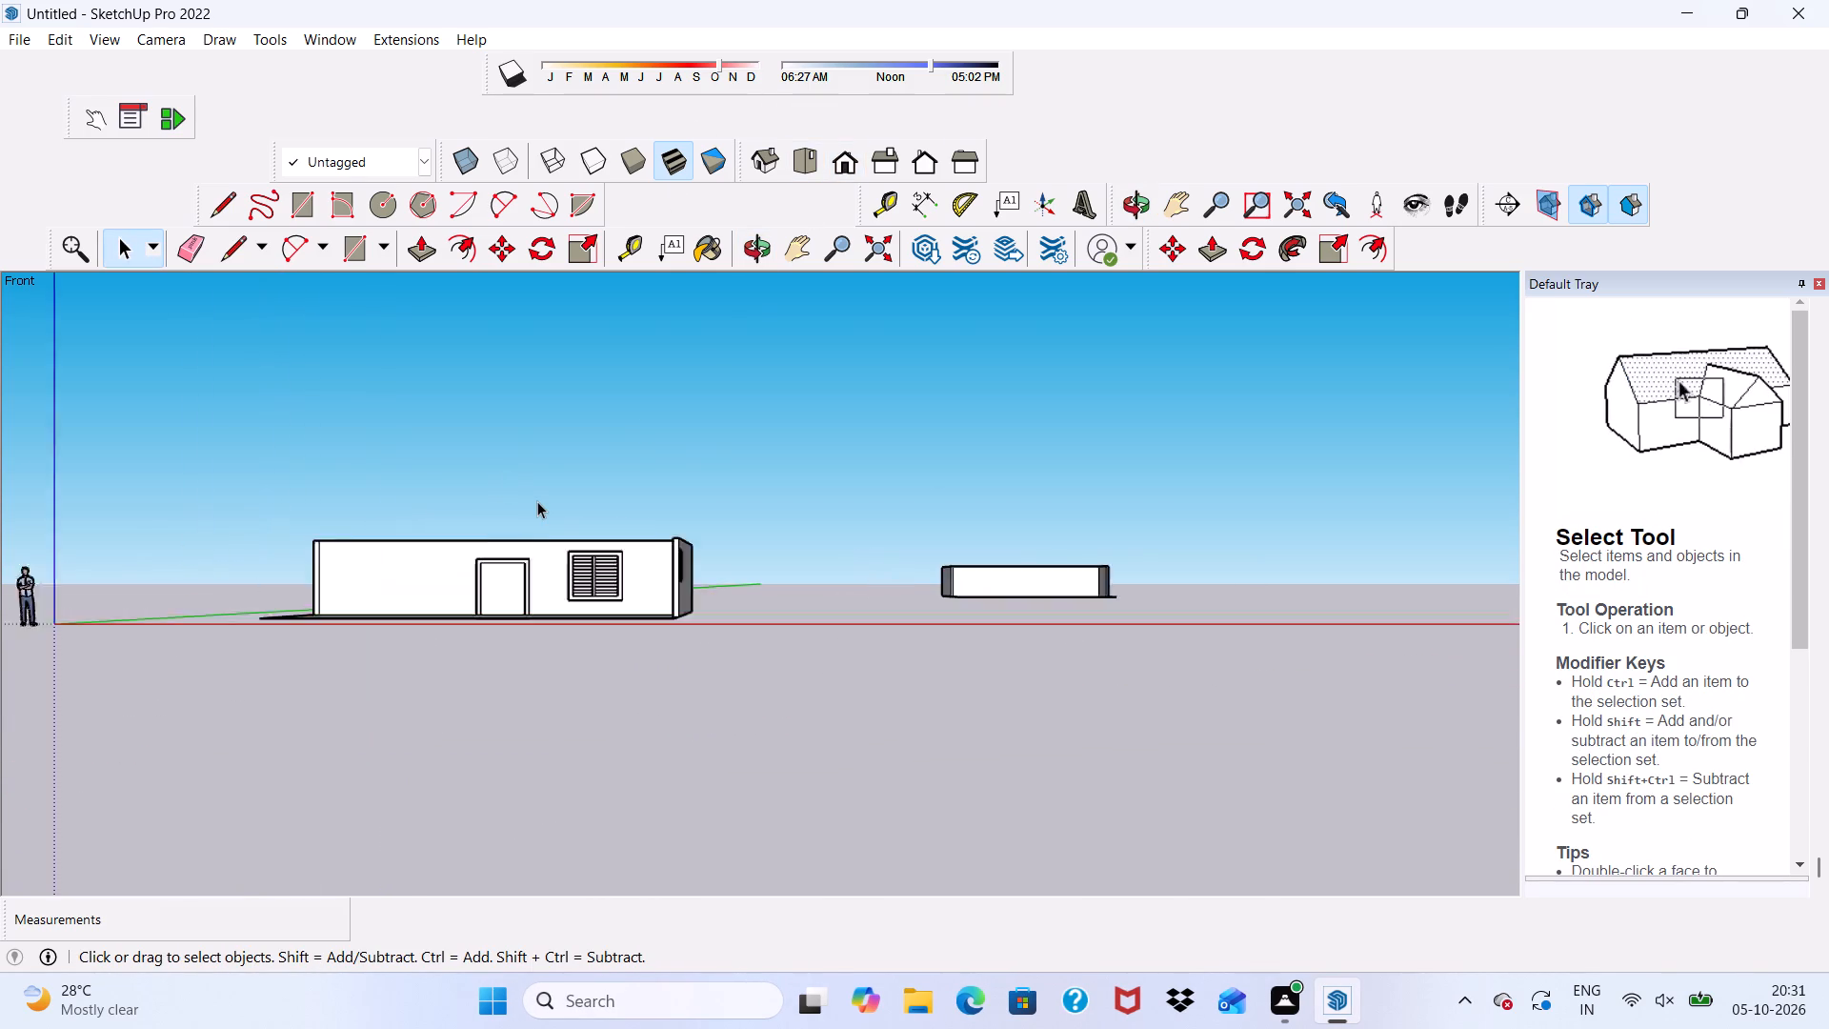
scroll(535, 504, "down", 3)
middle_click_drag(534, 511, 557, 657)
scroll(566, 629, "up", 5)
middle_click_drag(501, 591, 877, 601)
scroll(821, 619, "up", 2)
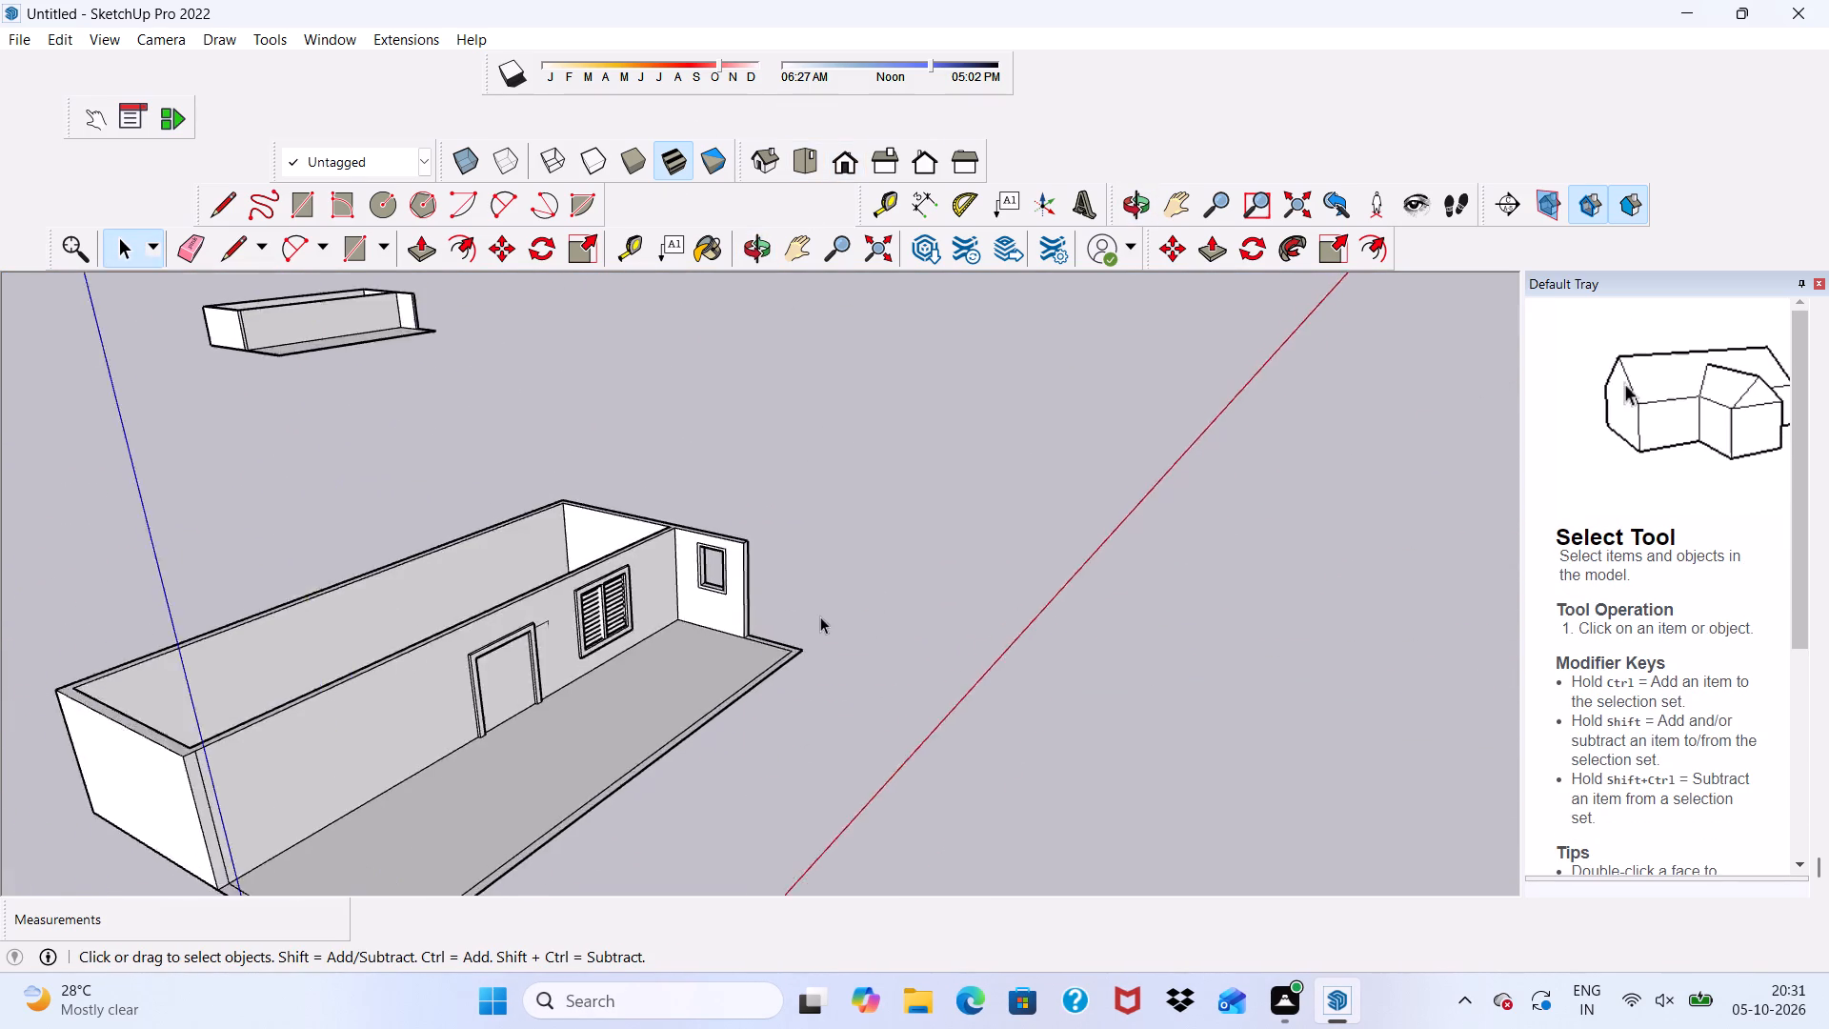
scroll(820, 616, "up", 16)
scroll(511, 437, "down", 9)
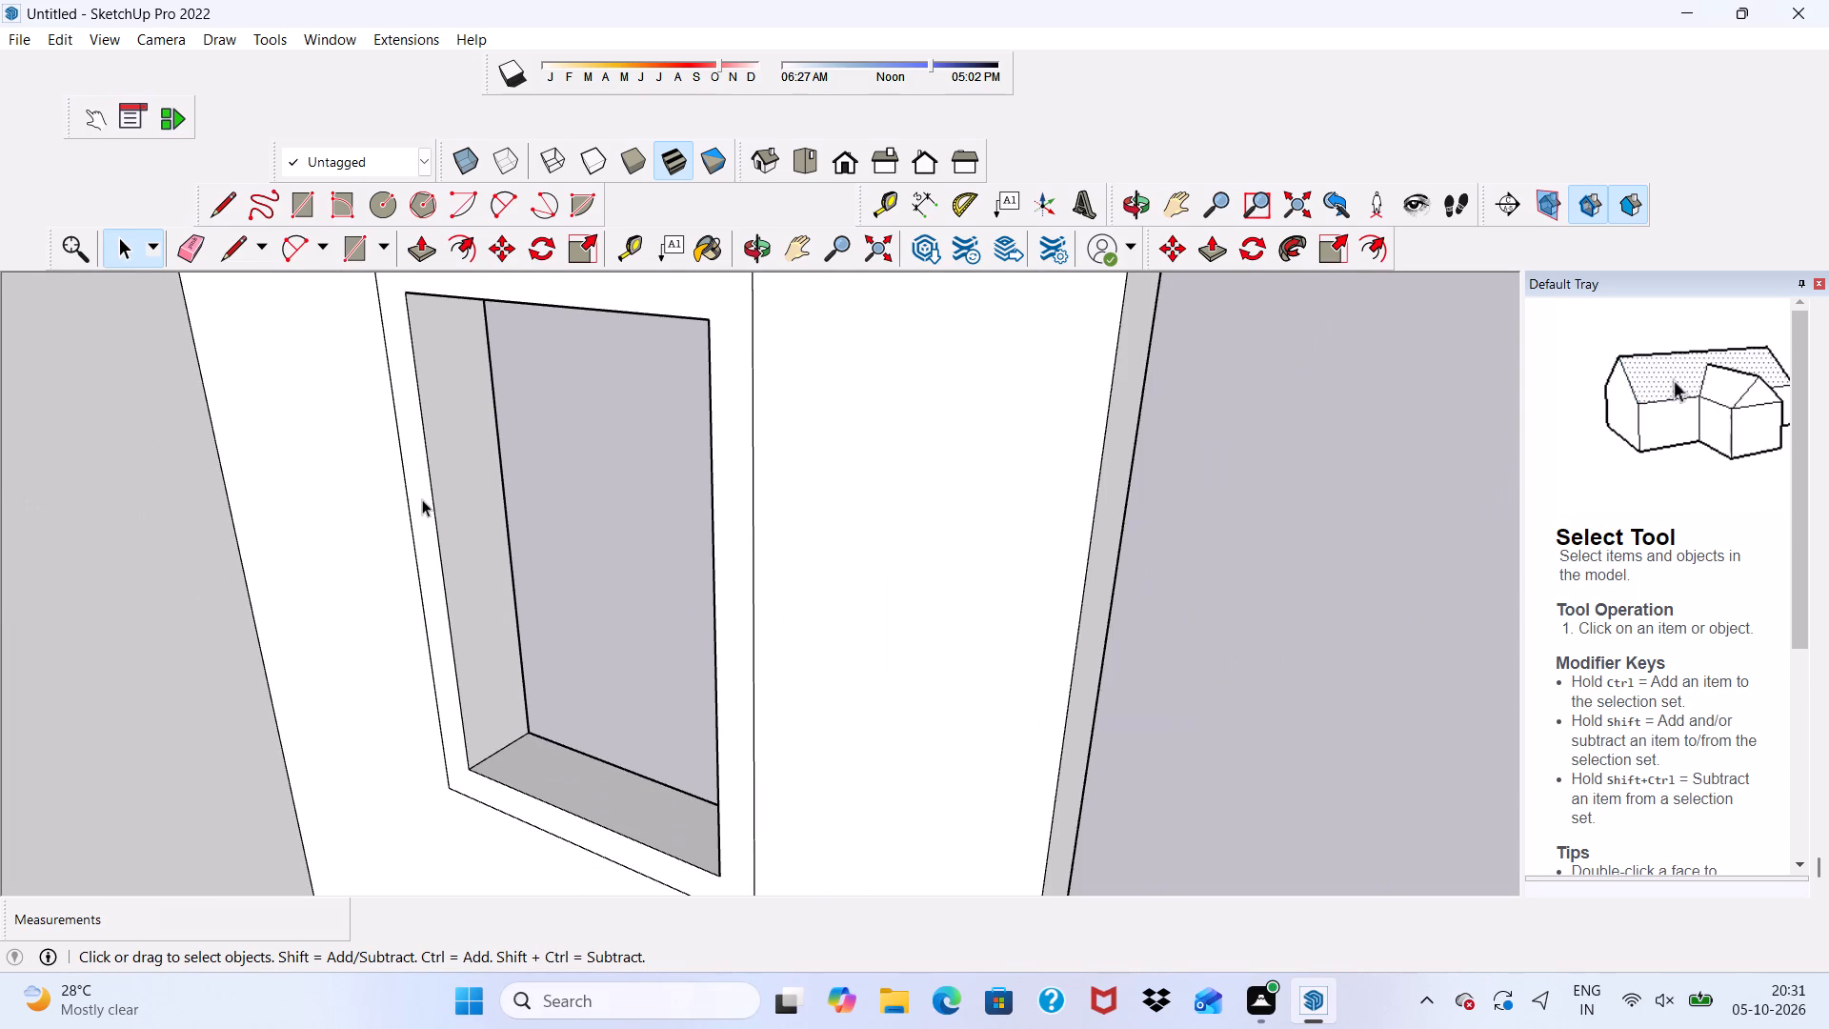
left_click(418, 502)
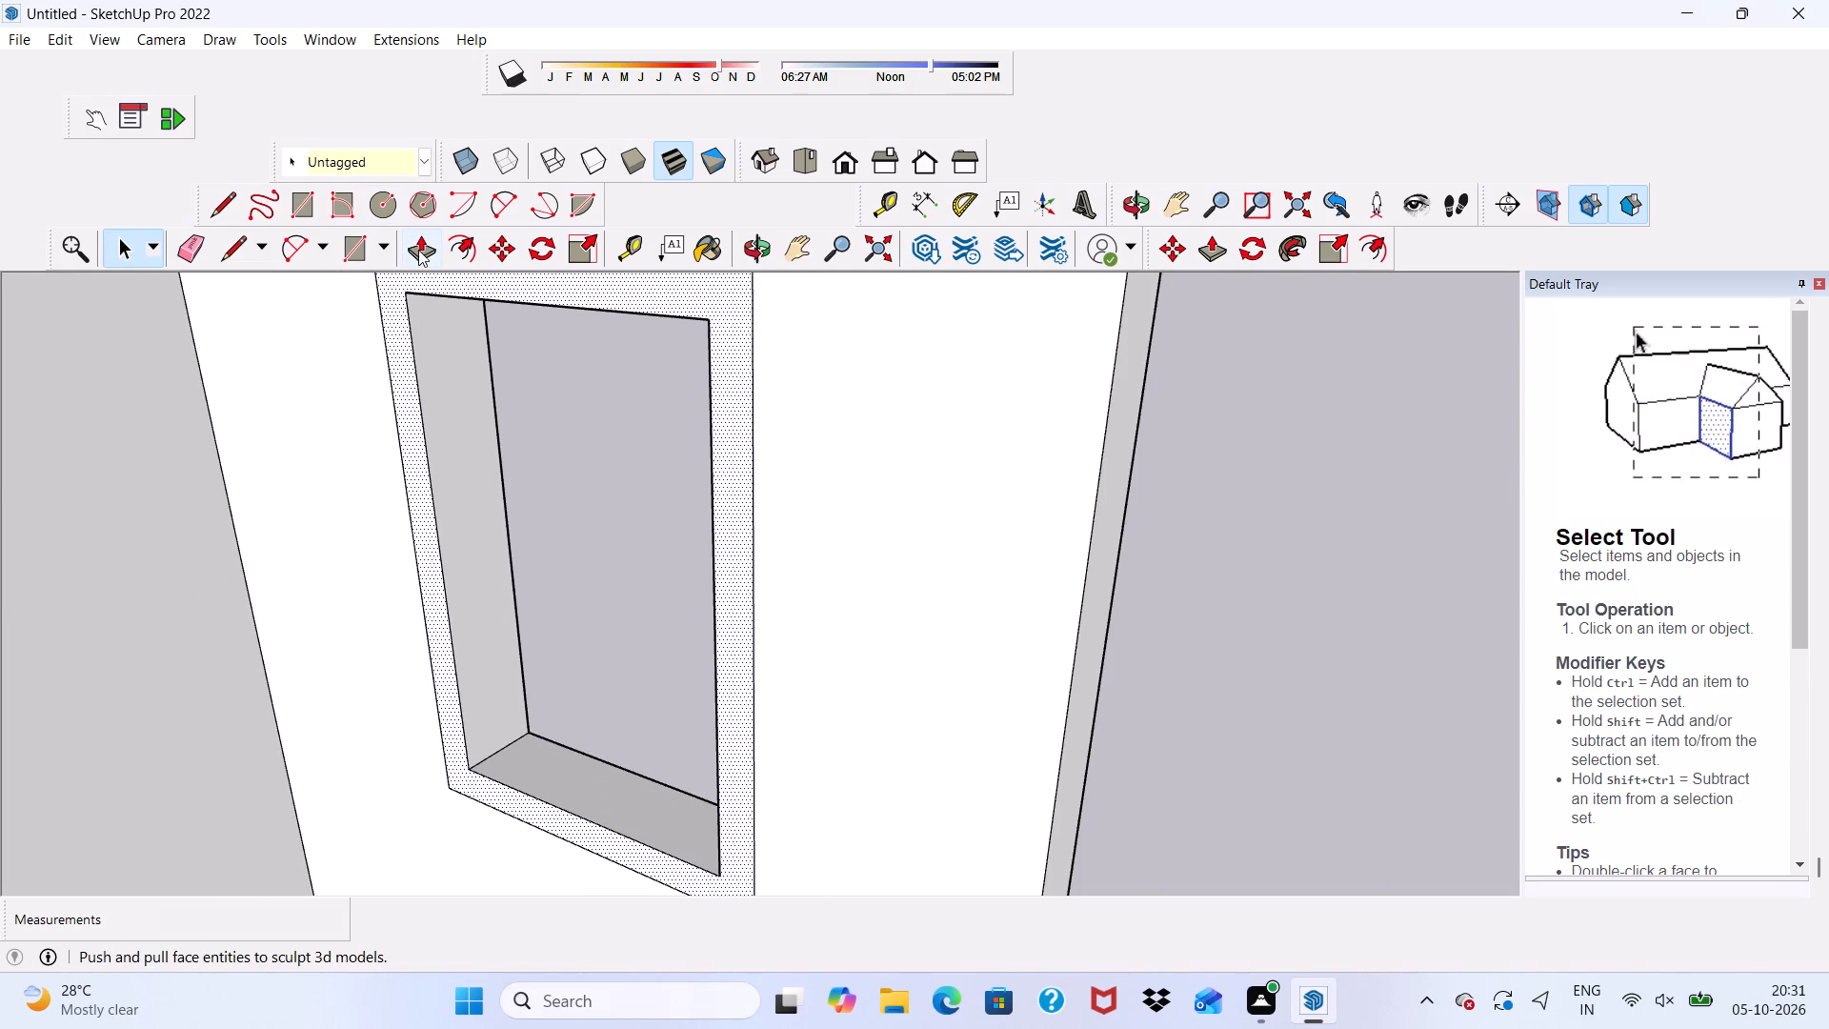
left_click(418, 250)
left_click(393, 351)
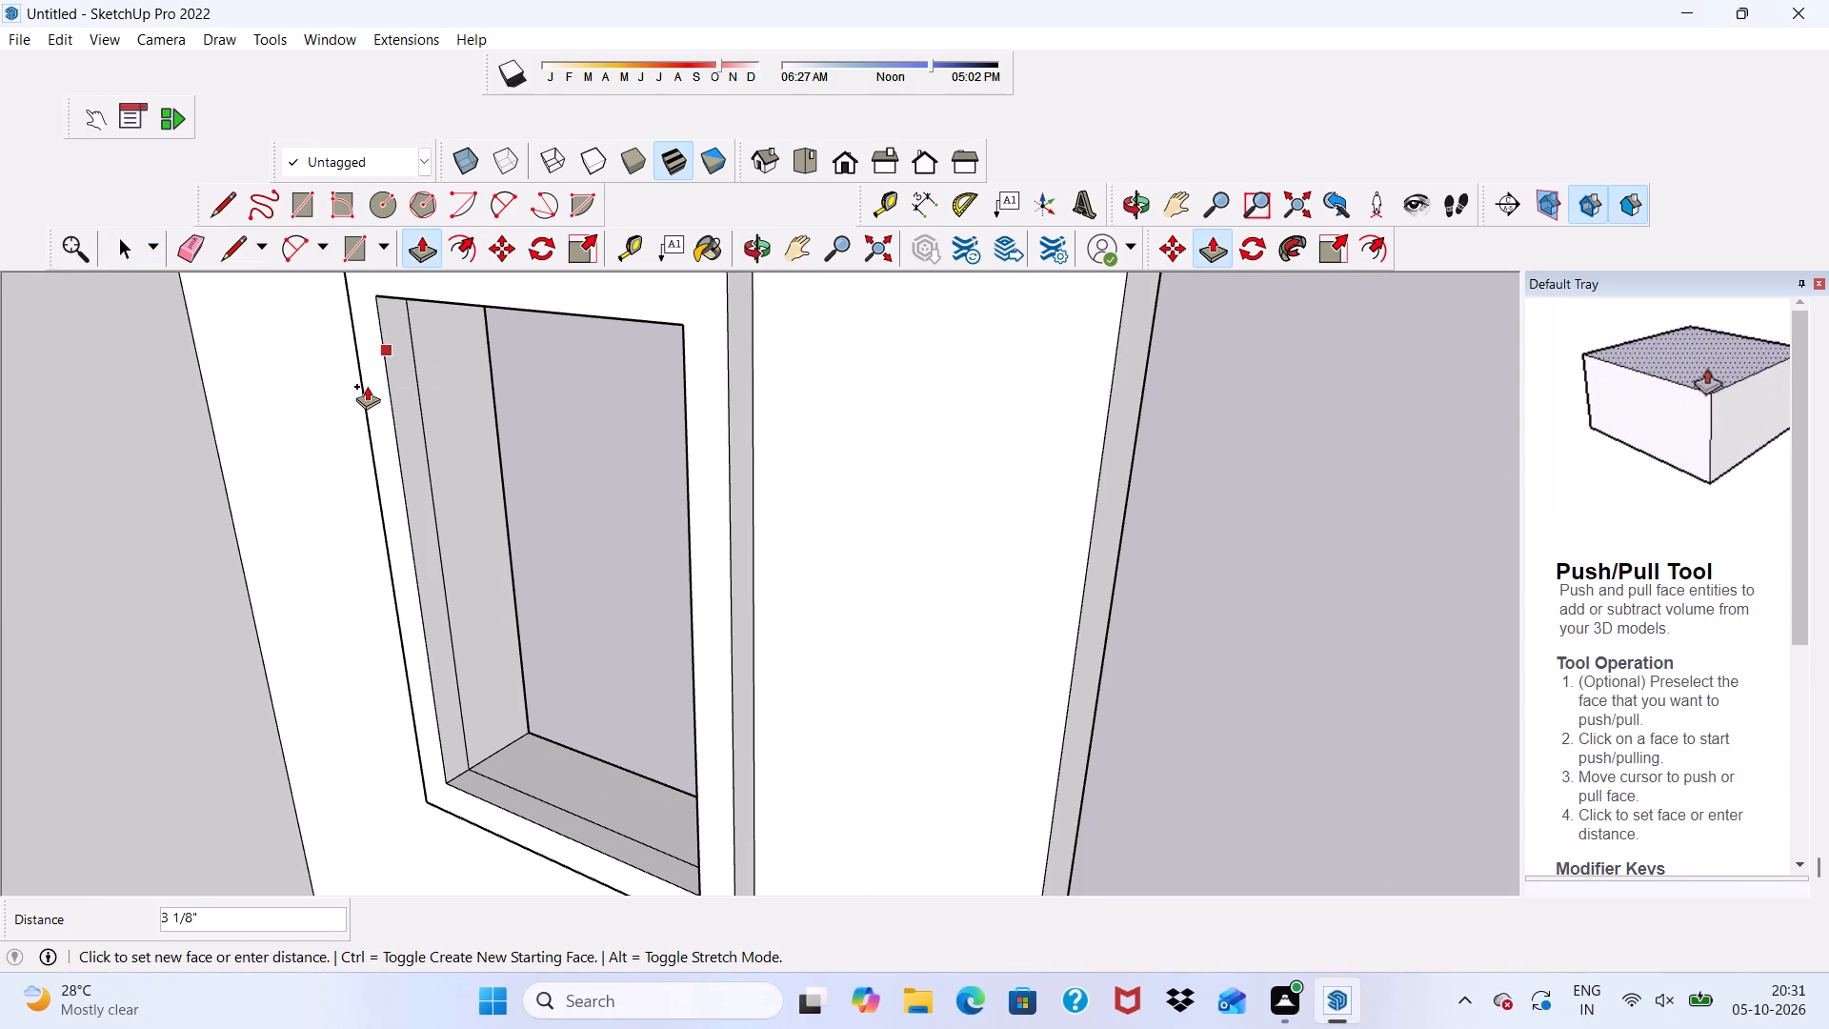
key("3")
key("shift+quotedbl")
key("Return")
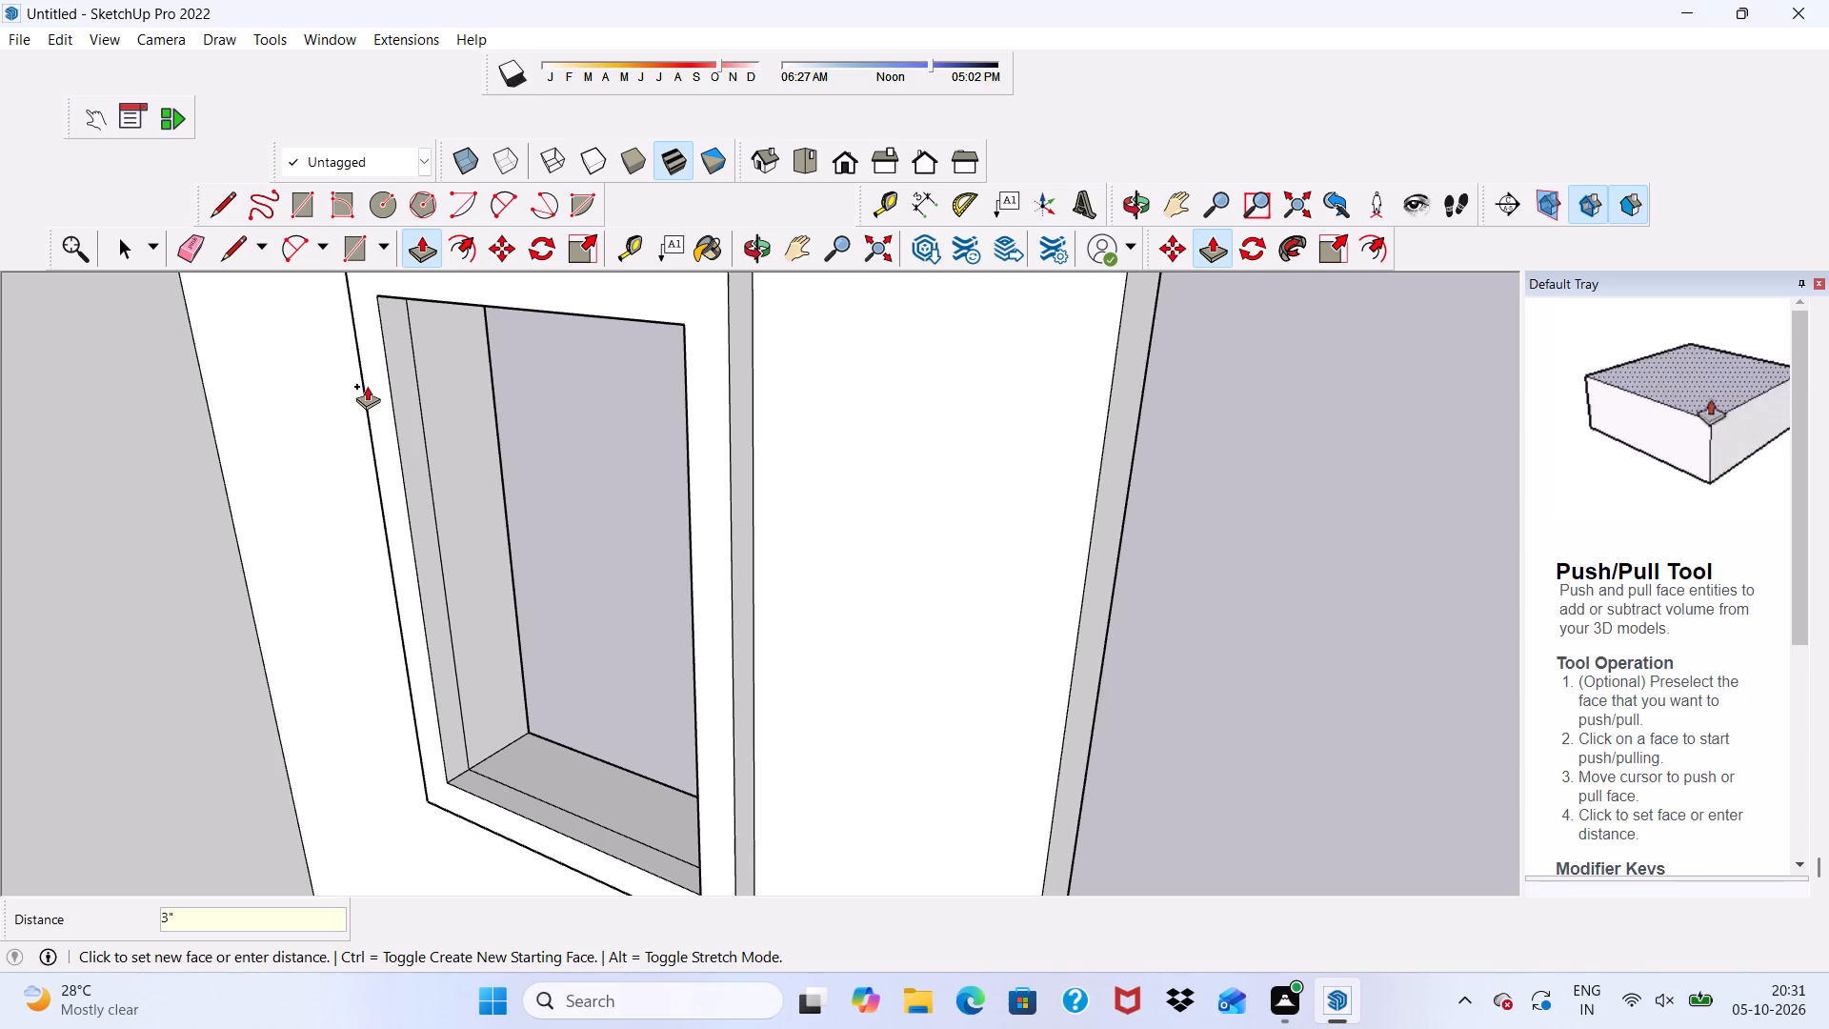
key("space")
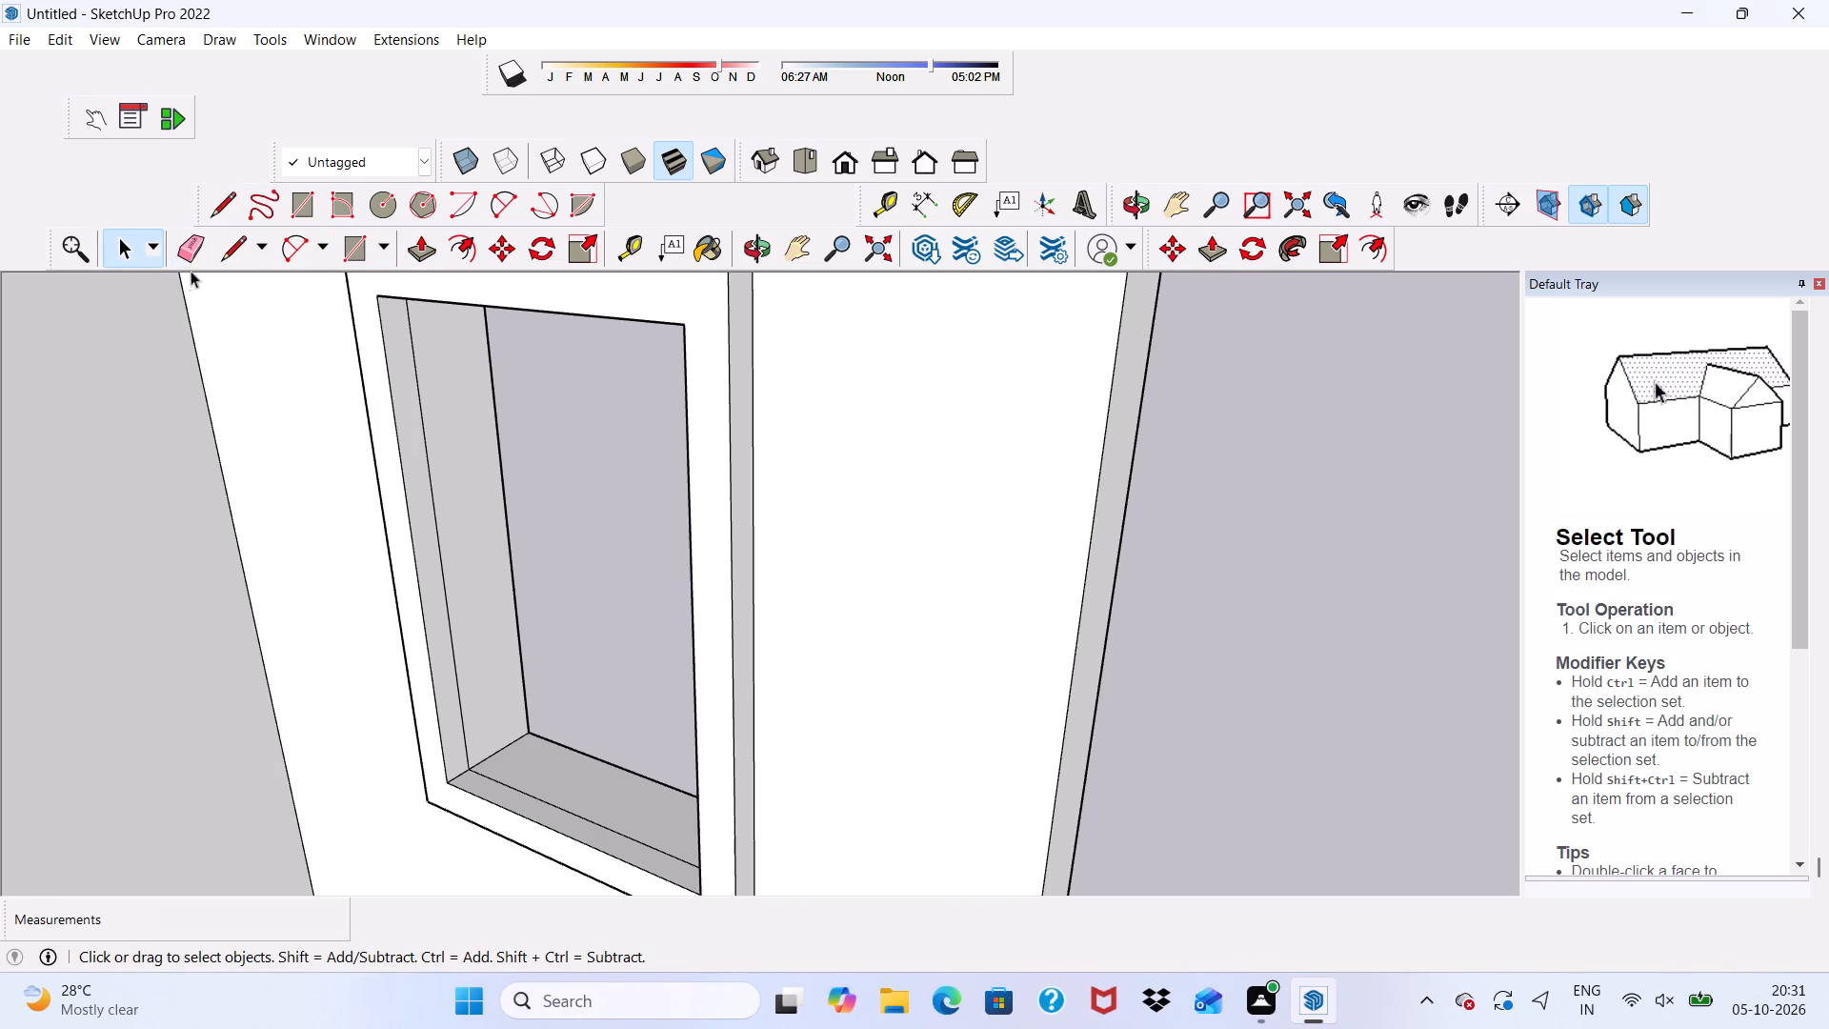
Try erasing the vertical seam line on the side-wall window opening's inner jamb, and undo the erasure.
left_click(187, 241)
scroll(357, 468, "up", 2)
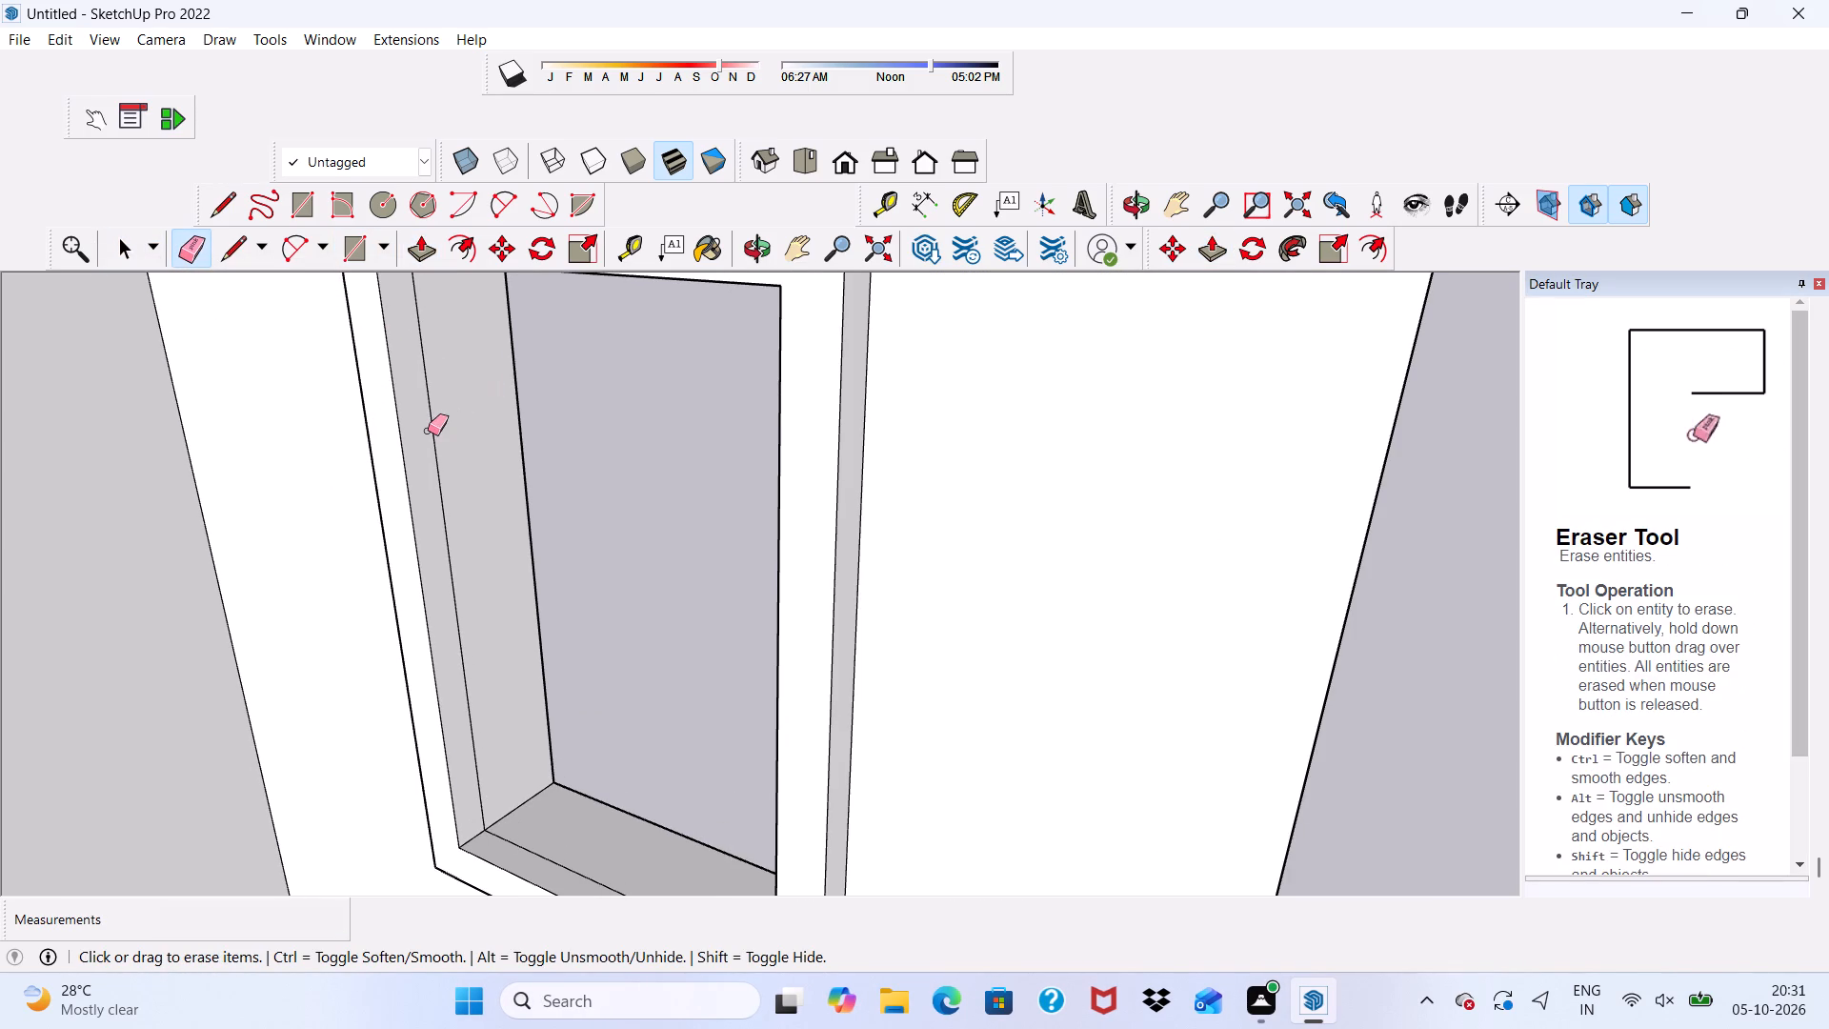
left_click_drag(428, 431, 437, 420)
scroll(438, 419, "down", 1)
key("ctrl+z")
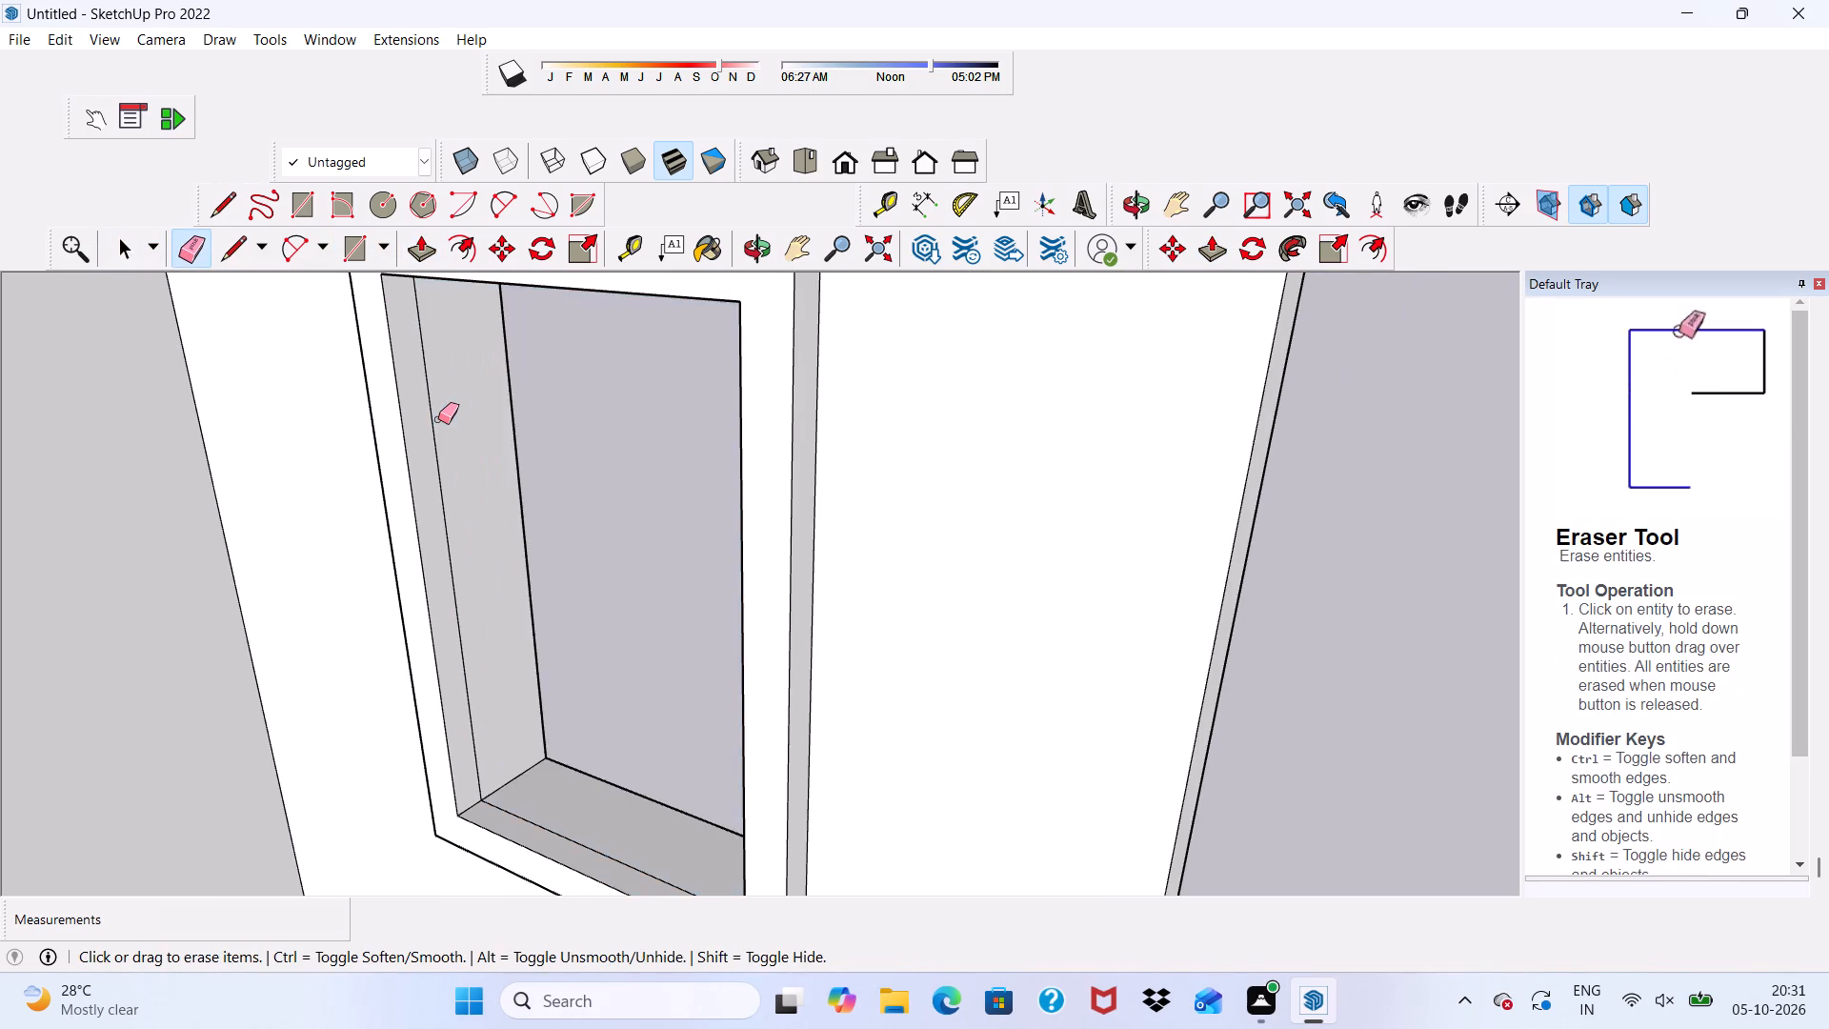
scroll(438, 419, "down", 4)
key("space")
Draw a circle of about 1 13/16" radius near the top of the side-wall opening's jamb closest to the main window wall.
scroll(457, 479, "down", 4)
middle_click_drag(457, 480, 856, 321)
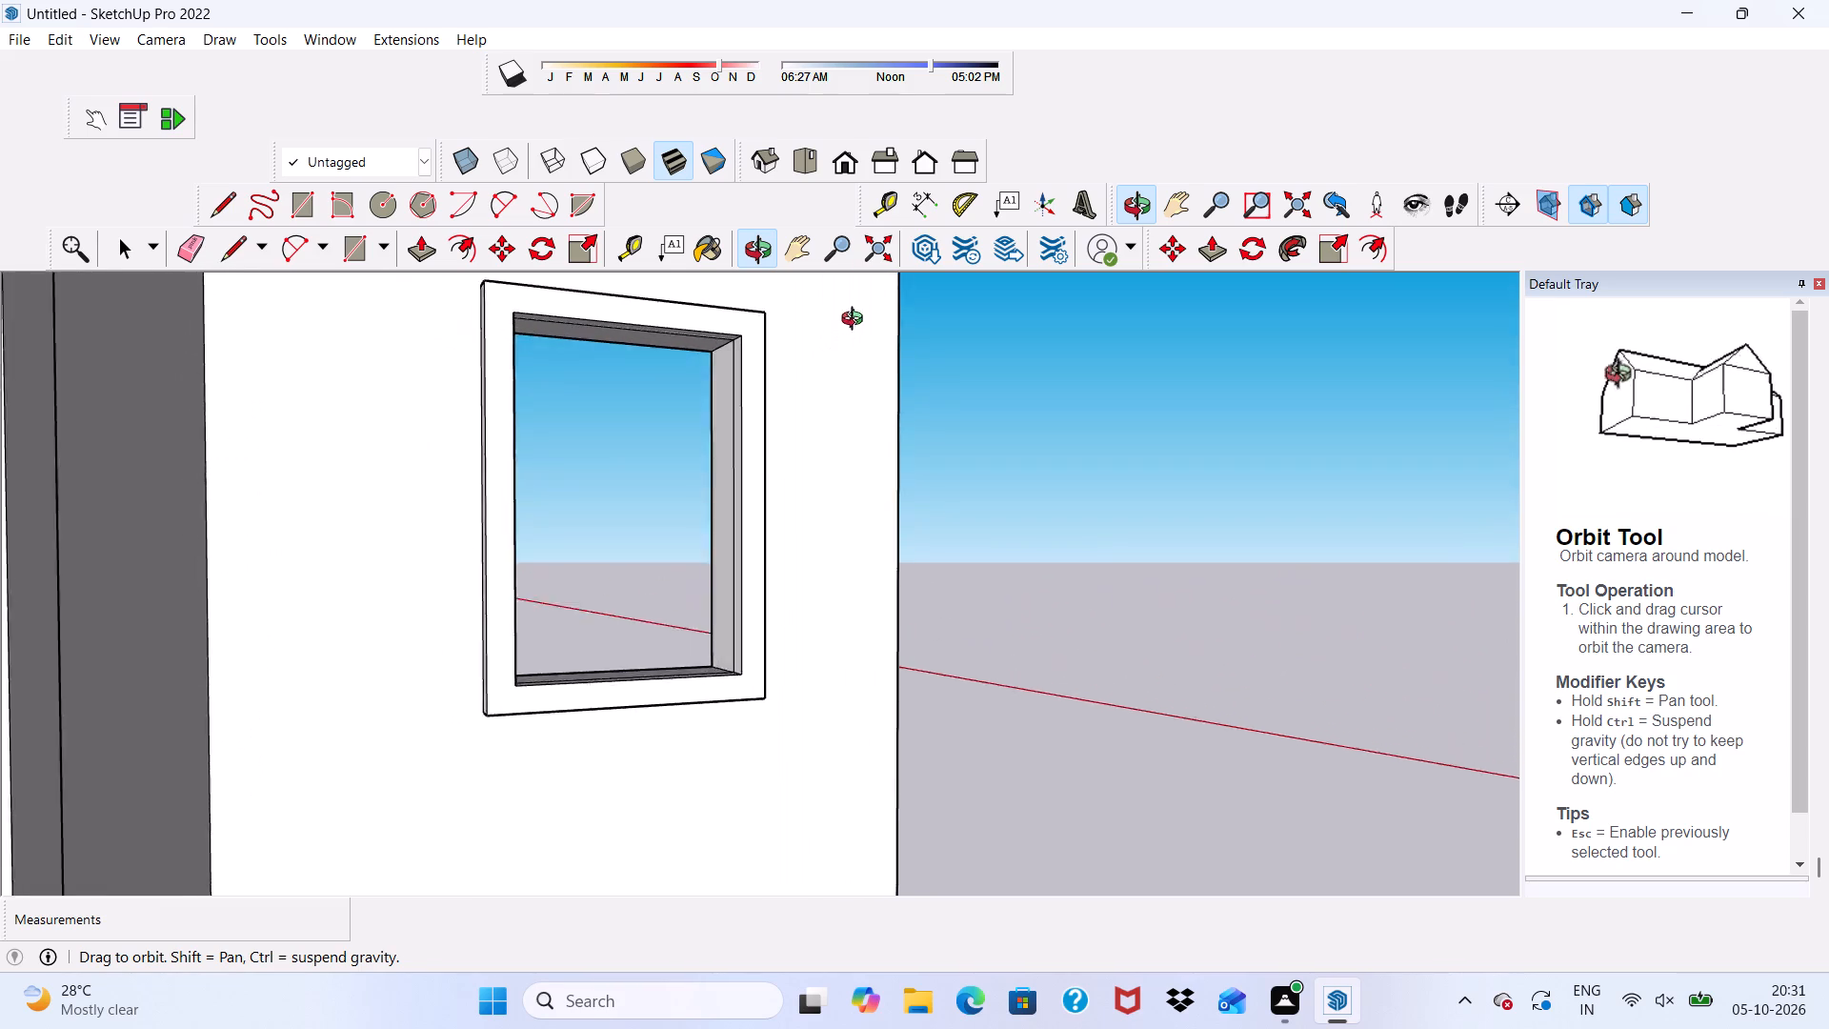
middle_click_drag(856, 321, 689, 324)
key("space")
scroll(682, 324, "up", 3)
scroll(682, 324, "down", 5)
middle_click(665, 407)
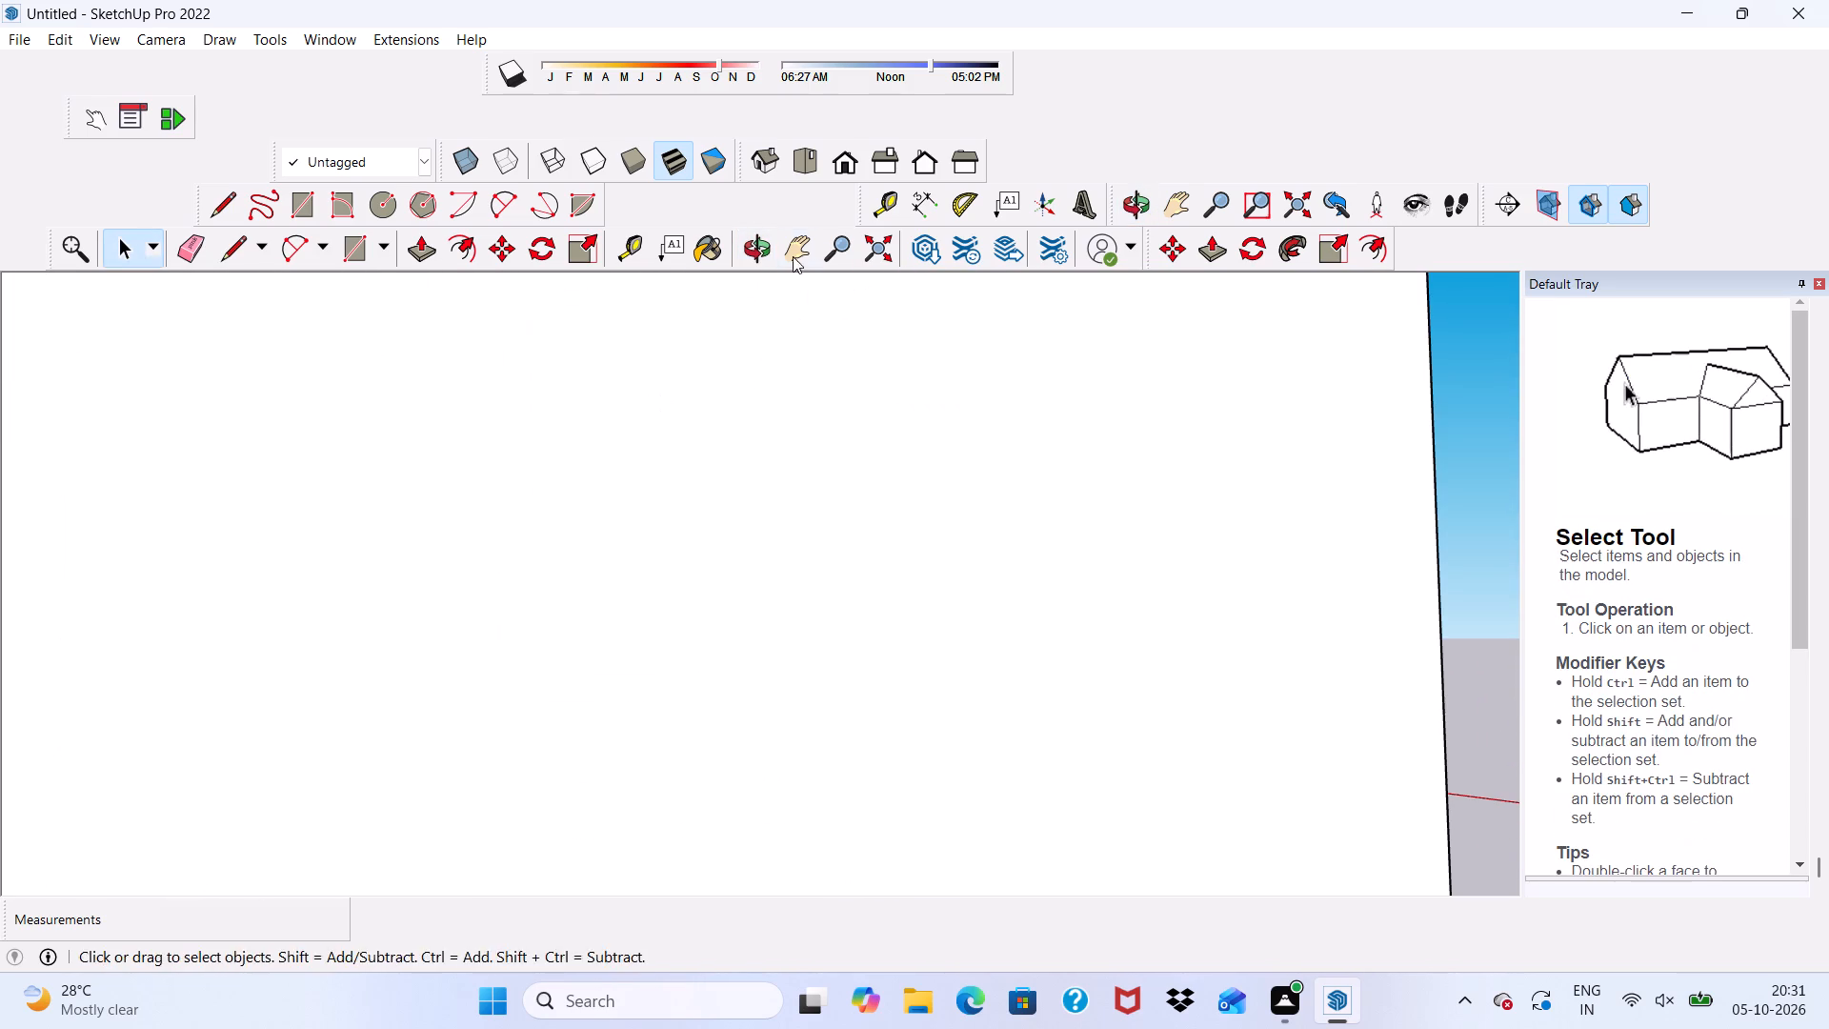
left_click(851, 171)
scroll(790, 354, "down", 2)
scroll(797, 468, "up", 1)
scroll(810, 507, "down", 2)
scroll(895, 448, "up", 4)
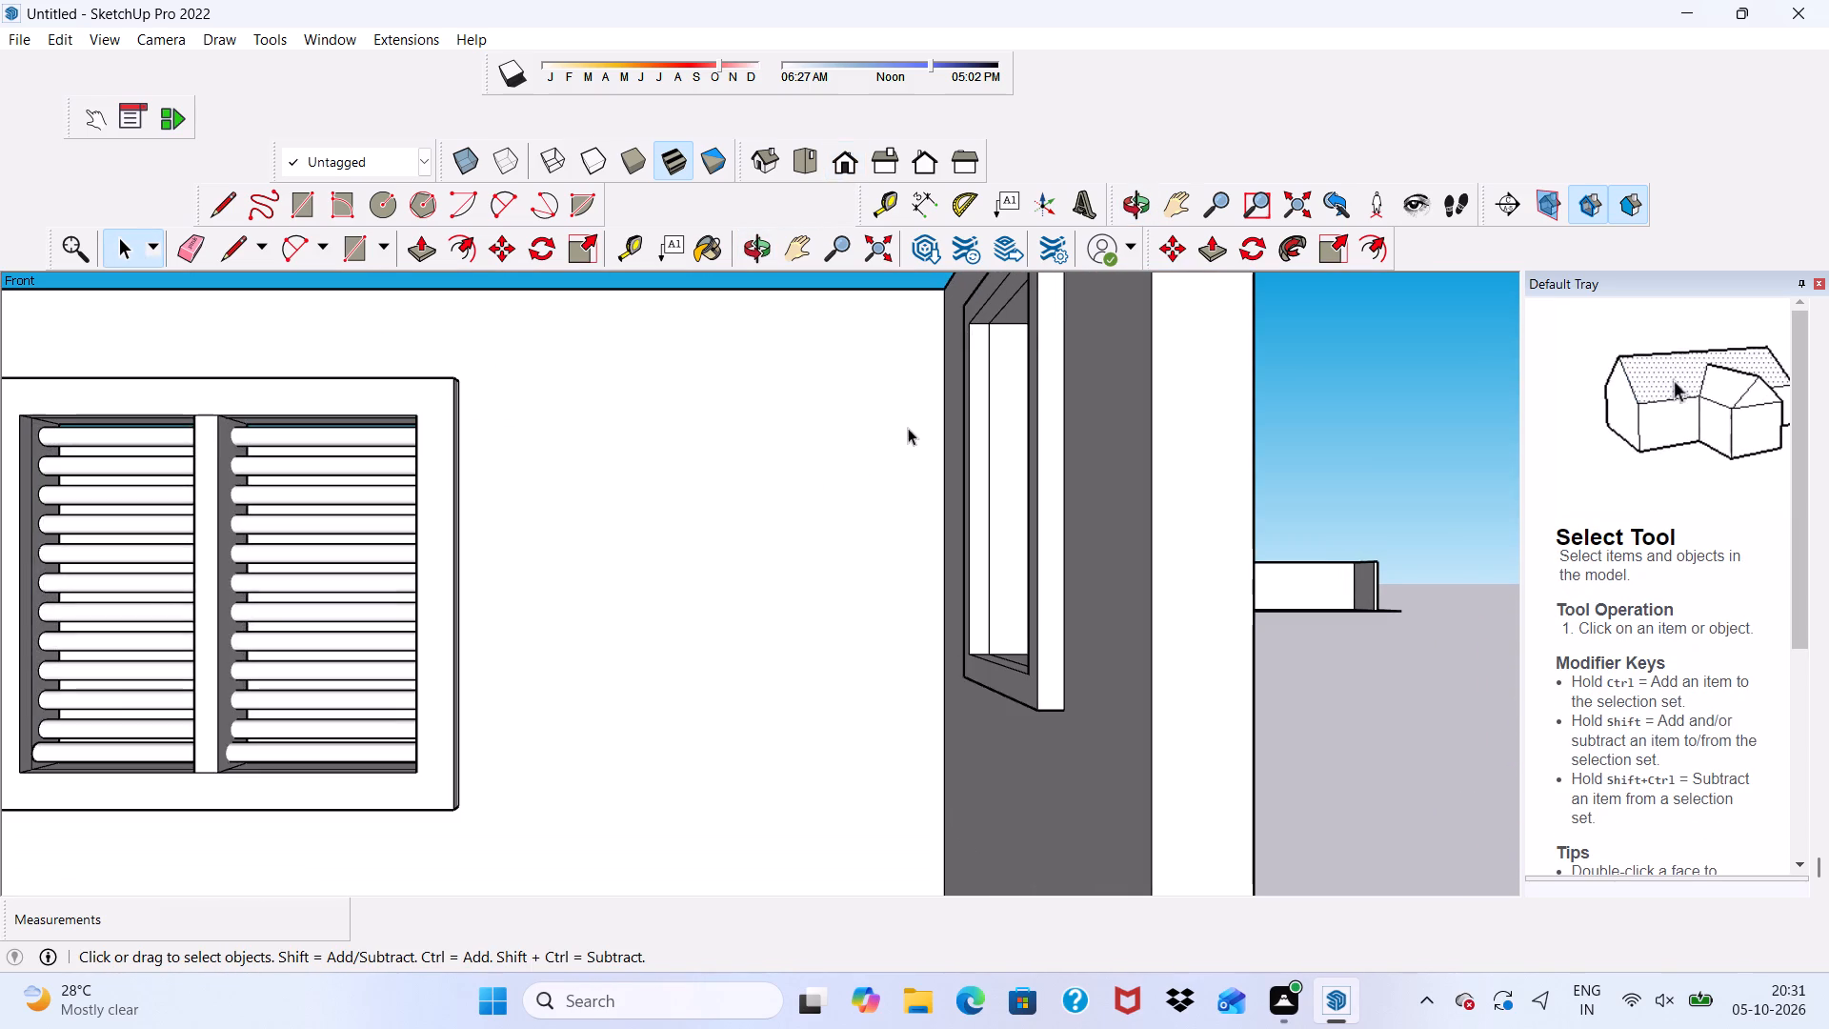
scroll(1075, 284, "up", 4)
scroll(989, 366, "down", 1)
middle_click_drag(989, 366, 1182, 403)
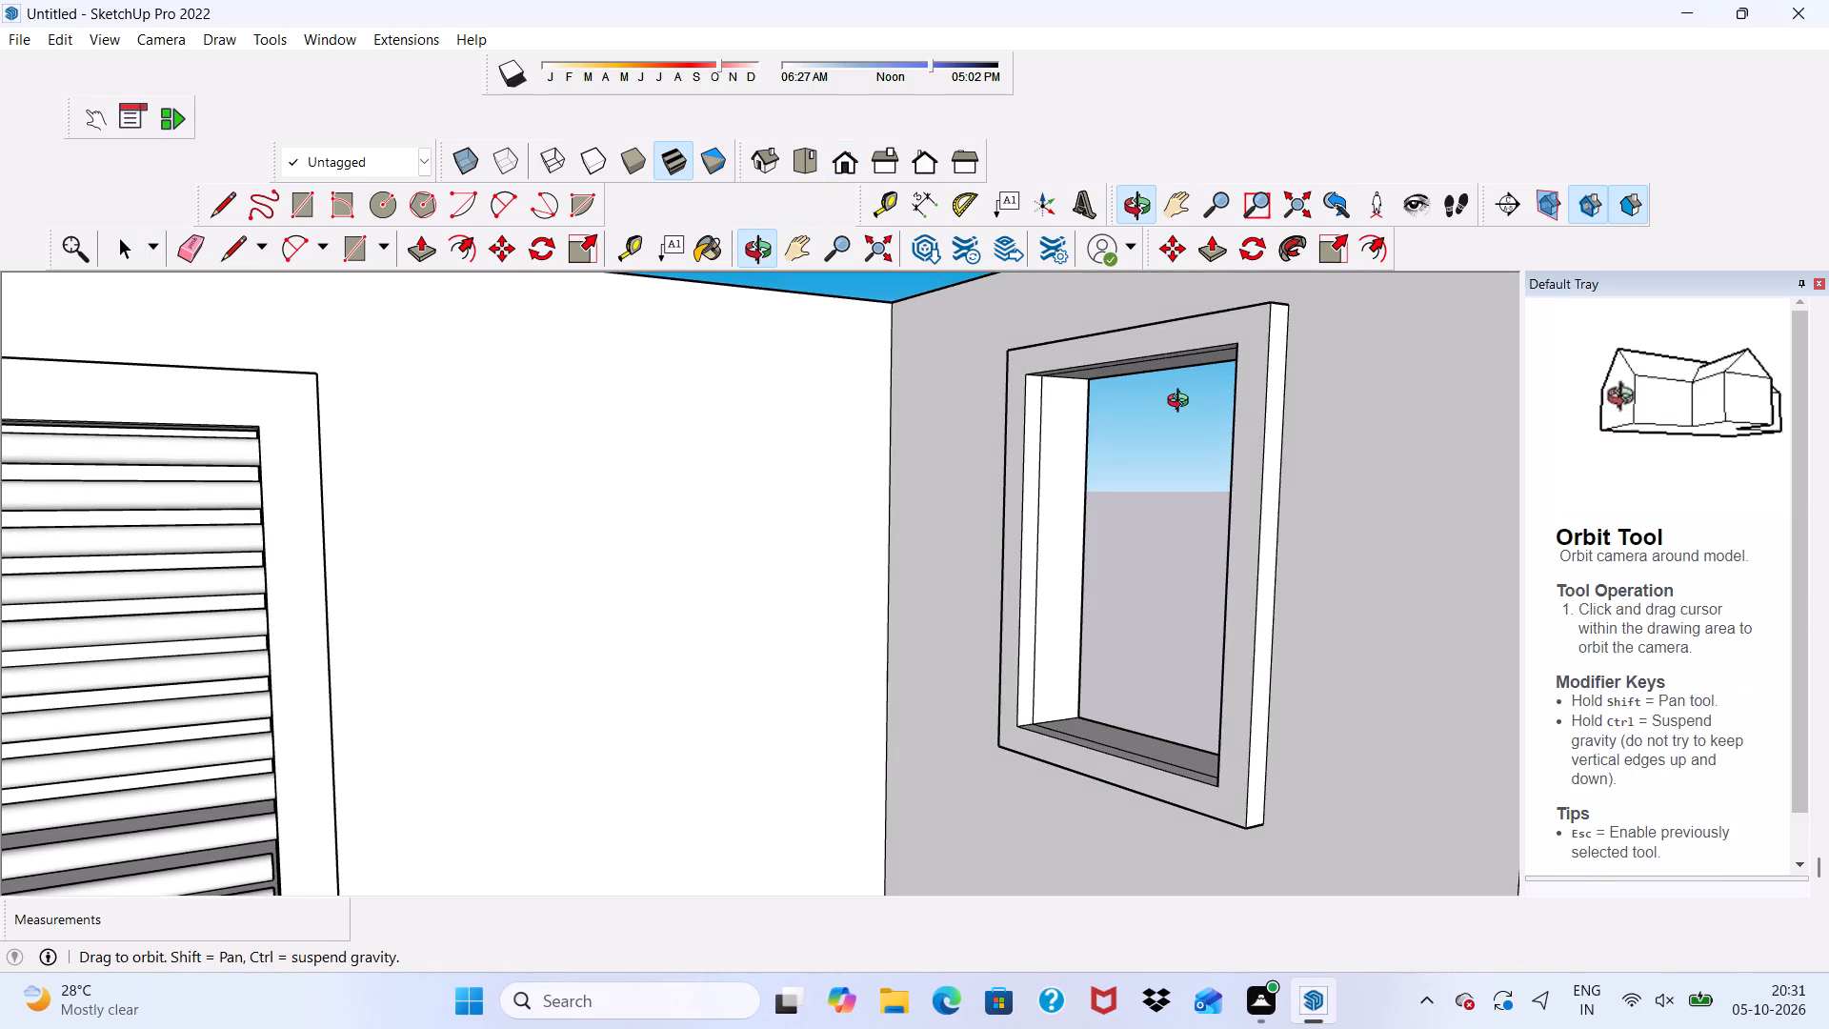
middle_click_drag(1182, 403, 1123, 370)
scroll(1095, 393, "up", 4)
scroll(1010, 408, "down", 7)
scroll(777, 543, "up", 1)
scroll(776, 568, "down", 2)
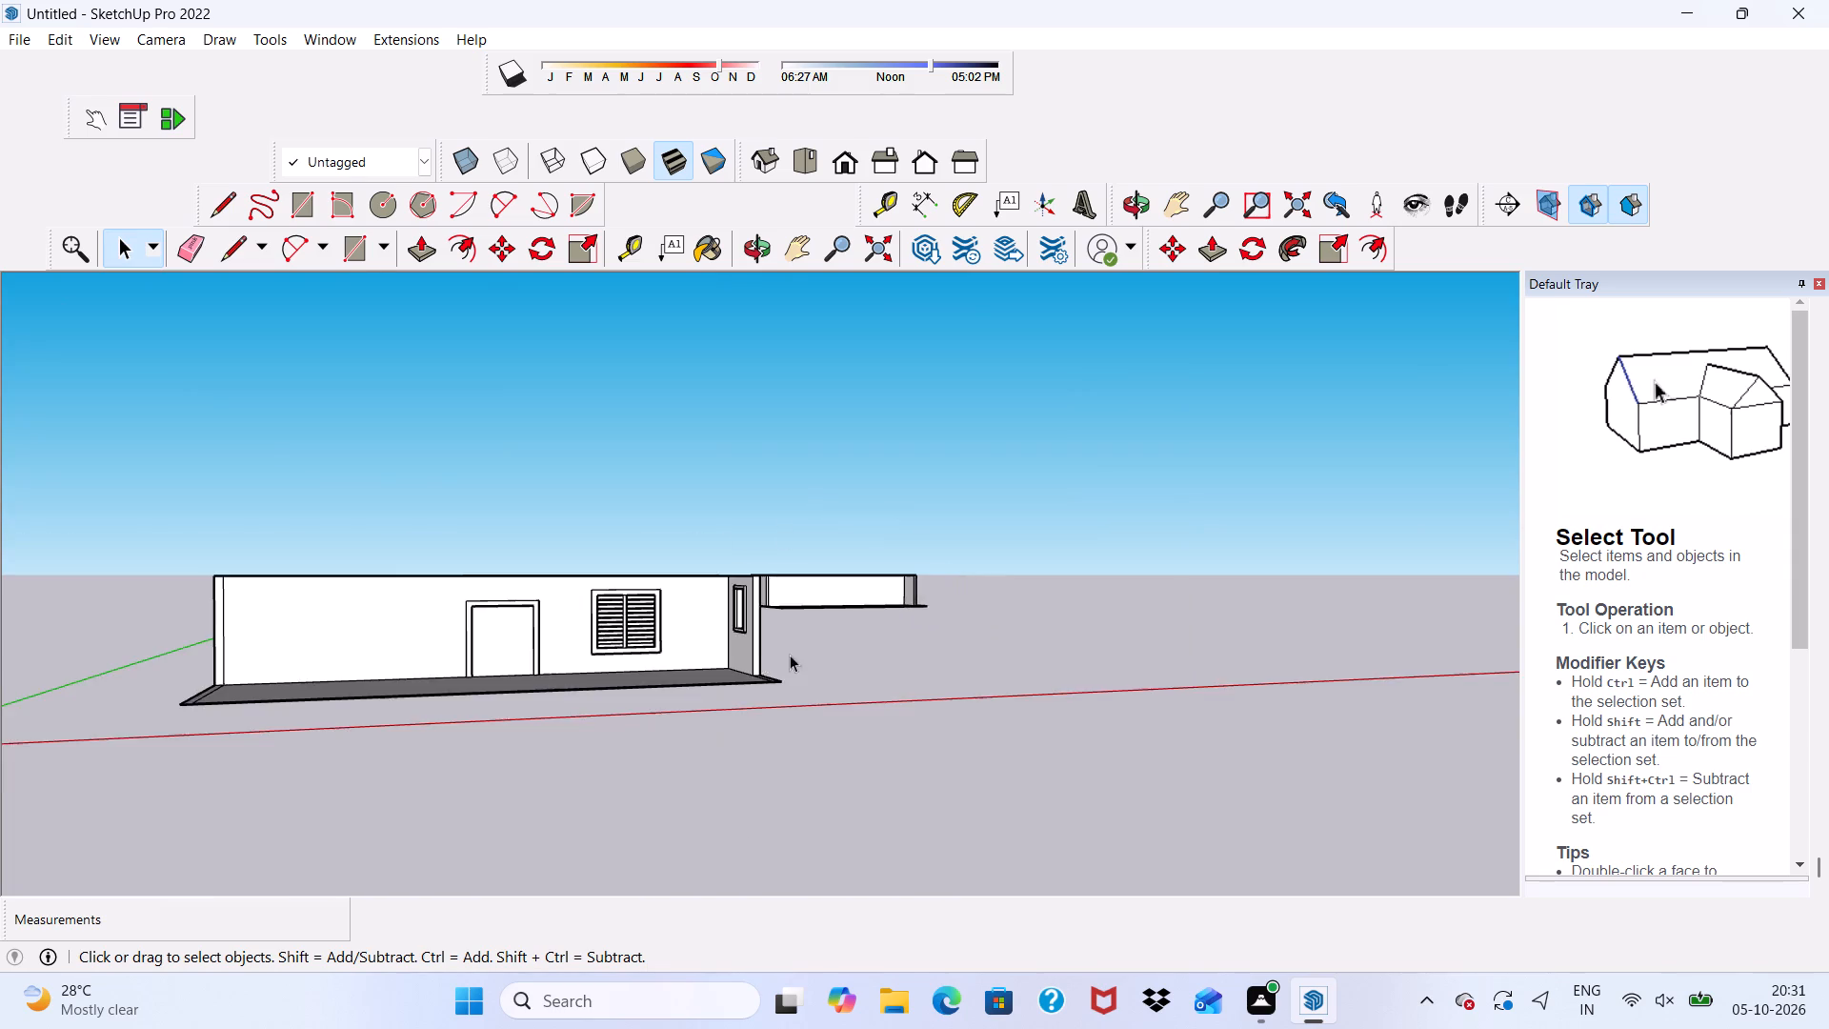
scroll(790, 655, "down", 1)
scroll(657, 659, "up", 10)
scroll(809, 555, "down", 3)
scroll(884, 495, "up", 7)
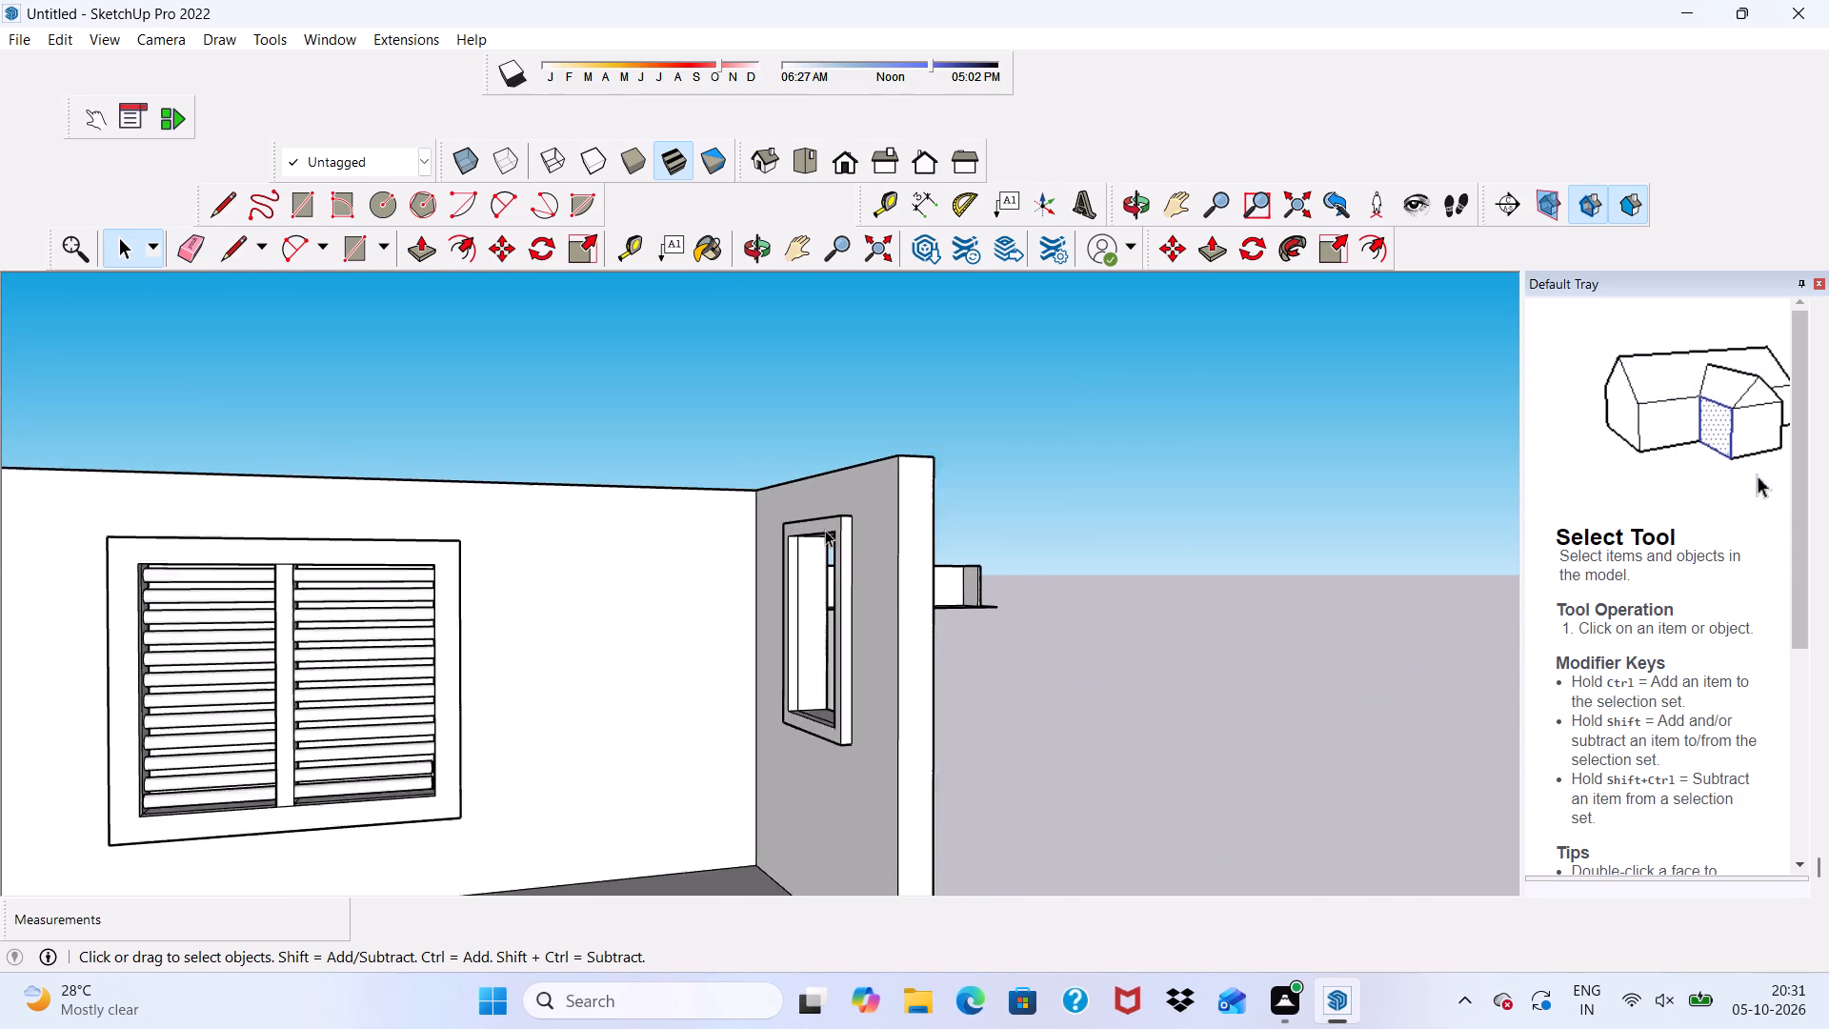
scroll(825, 530, "up", 4)
scroll(818, 542, "down", 1)
middle_click_drag(818, 542, 847, 439)
scroll(836, 494, "up", 2)
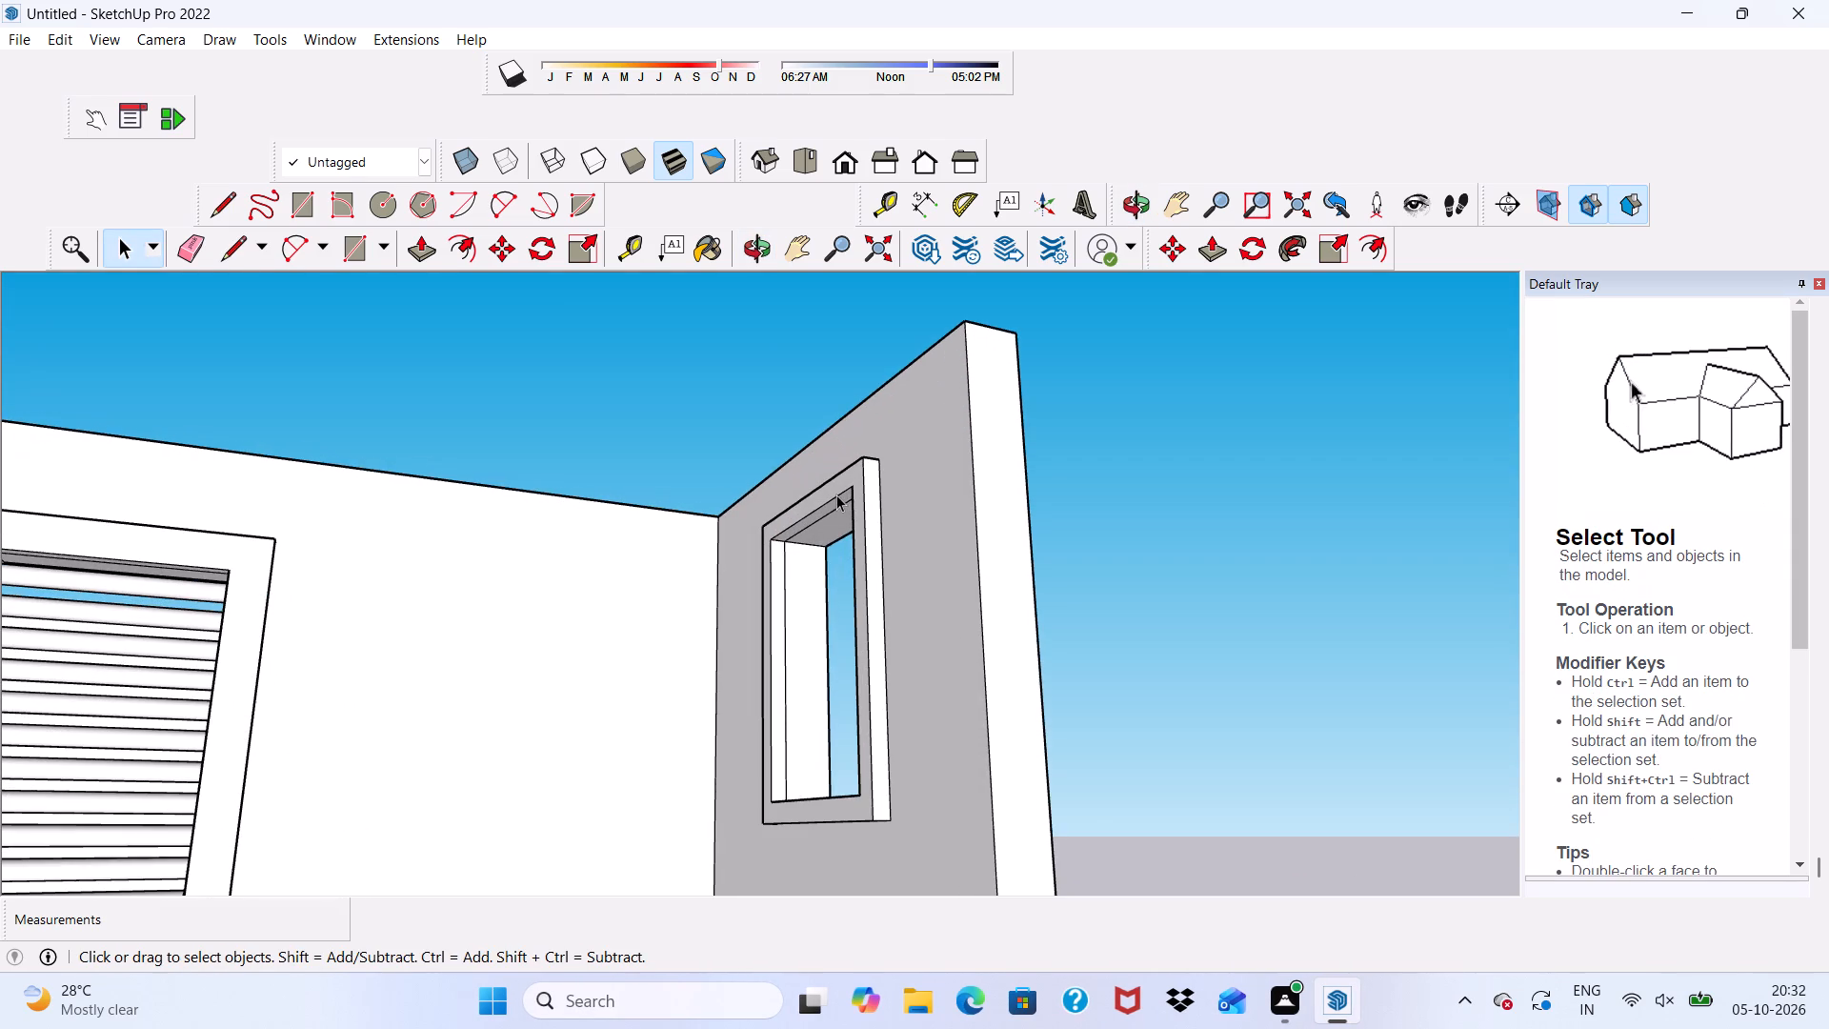
left_click(368, 200)
scroll(638, 473, "up", 1)
scroll(687, 551, "down", 5)
scroll(794, 611, "up", 6)
scroll(709, 555, "down", 1)
scroll(709, 555, "up", 1)
middle_click_drag(709, 554, 692, 677)
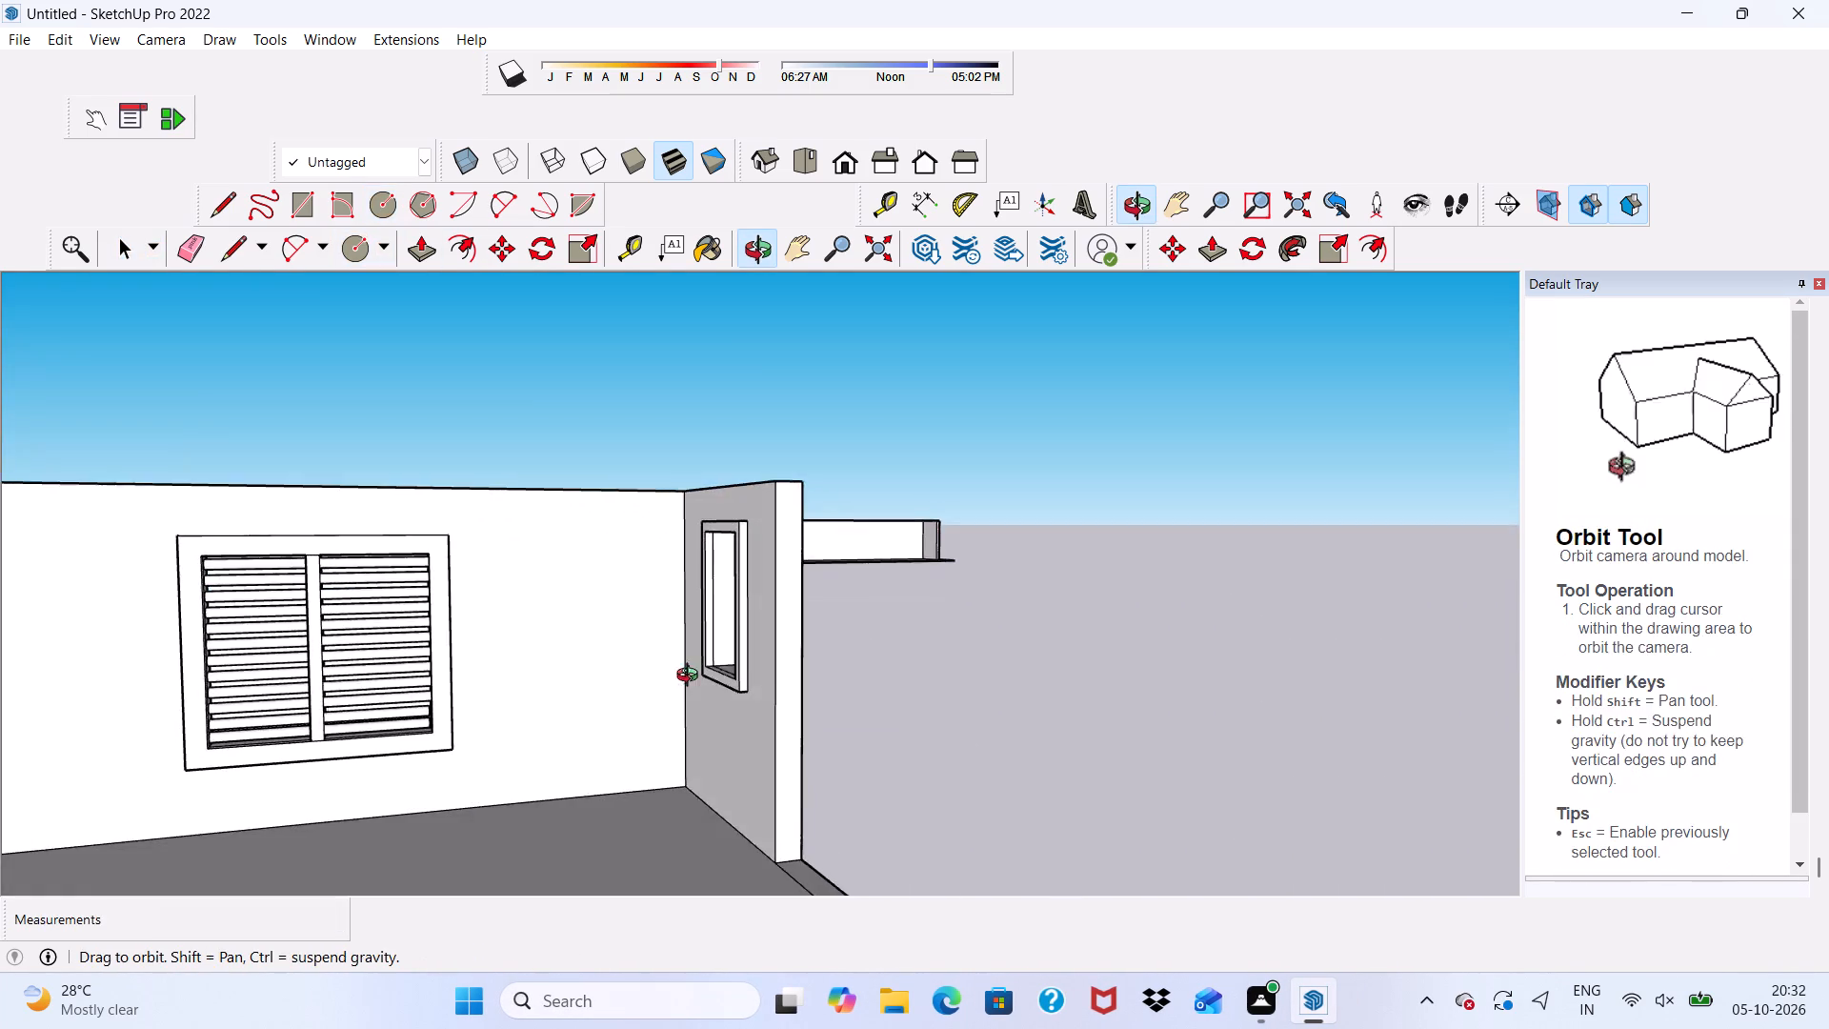
middle_click_drag(692, 677, 692, 678)
scroll(714, 609, "up", 8)
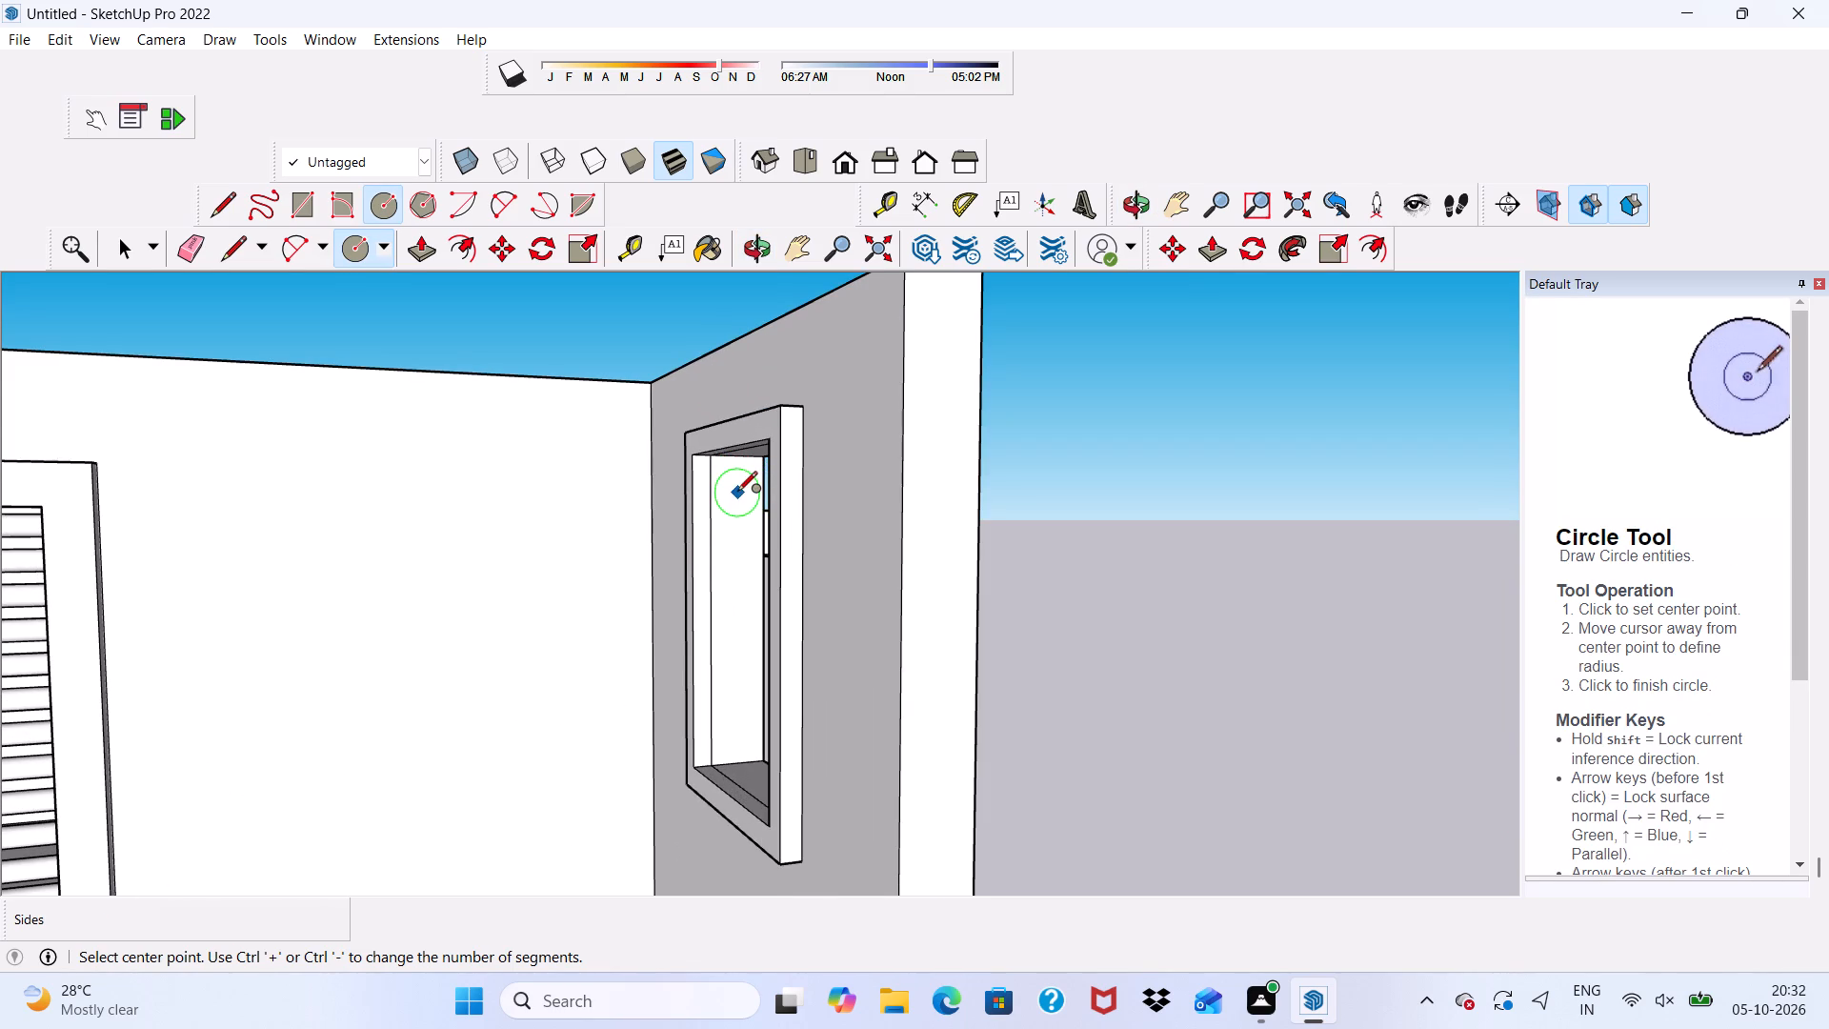
scroll(733, 493, "up", 6)
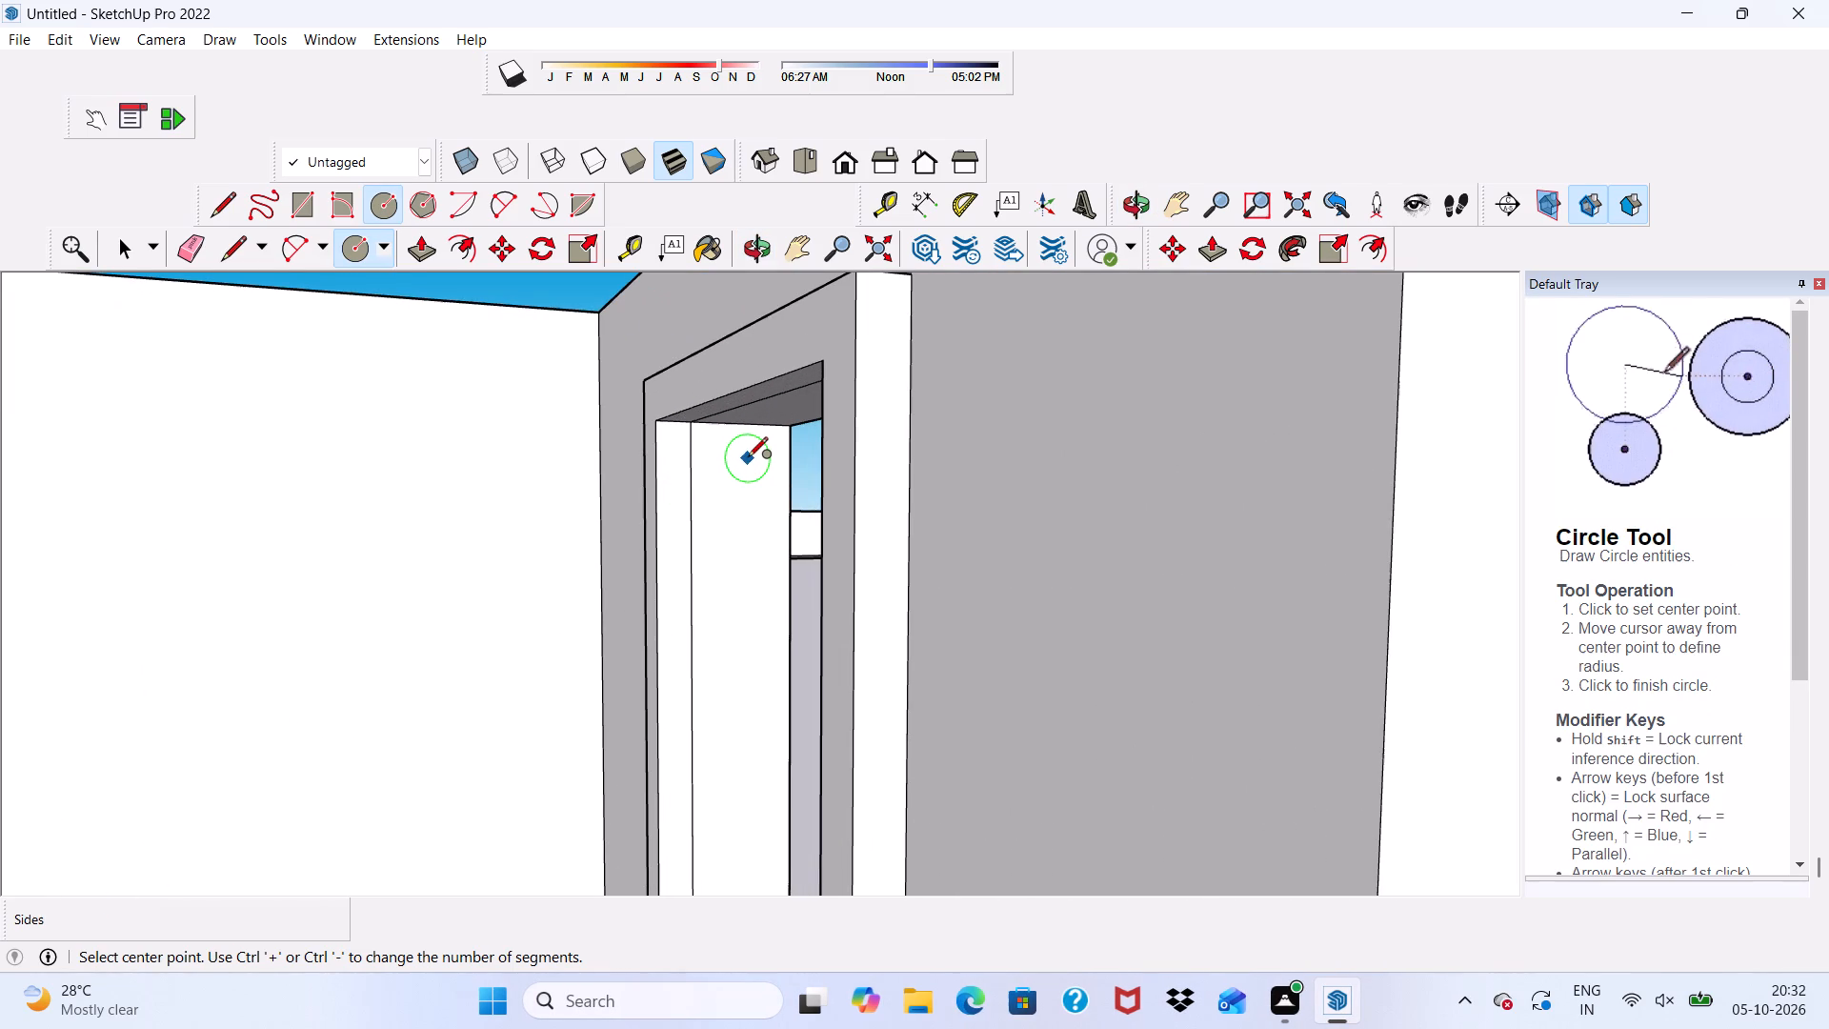
left_click(748, 457)
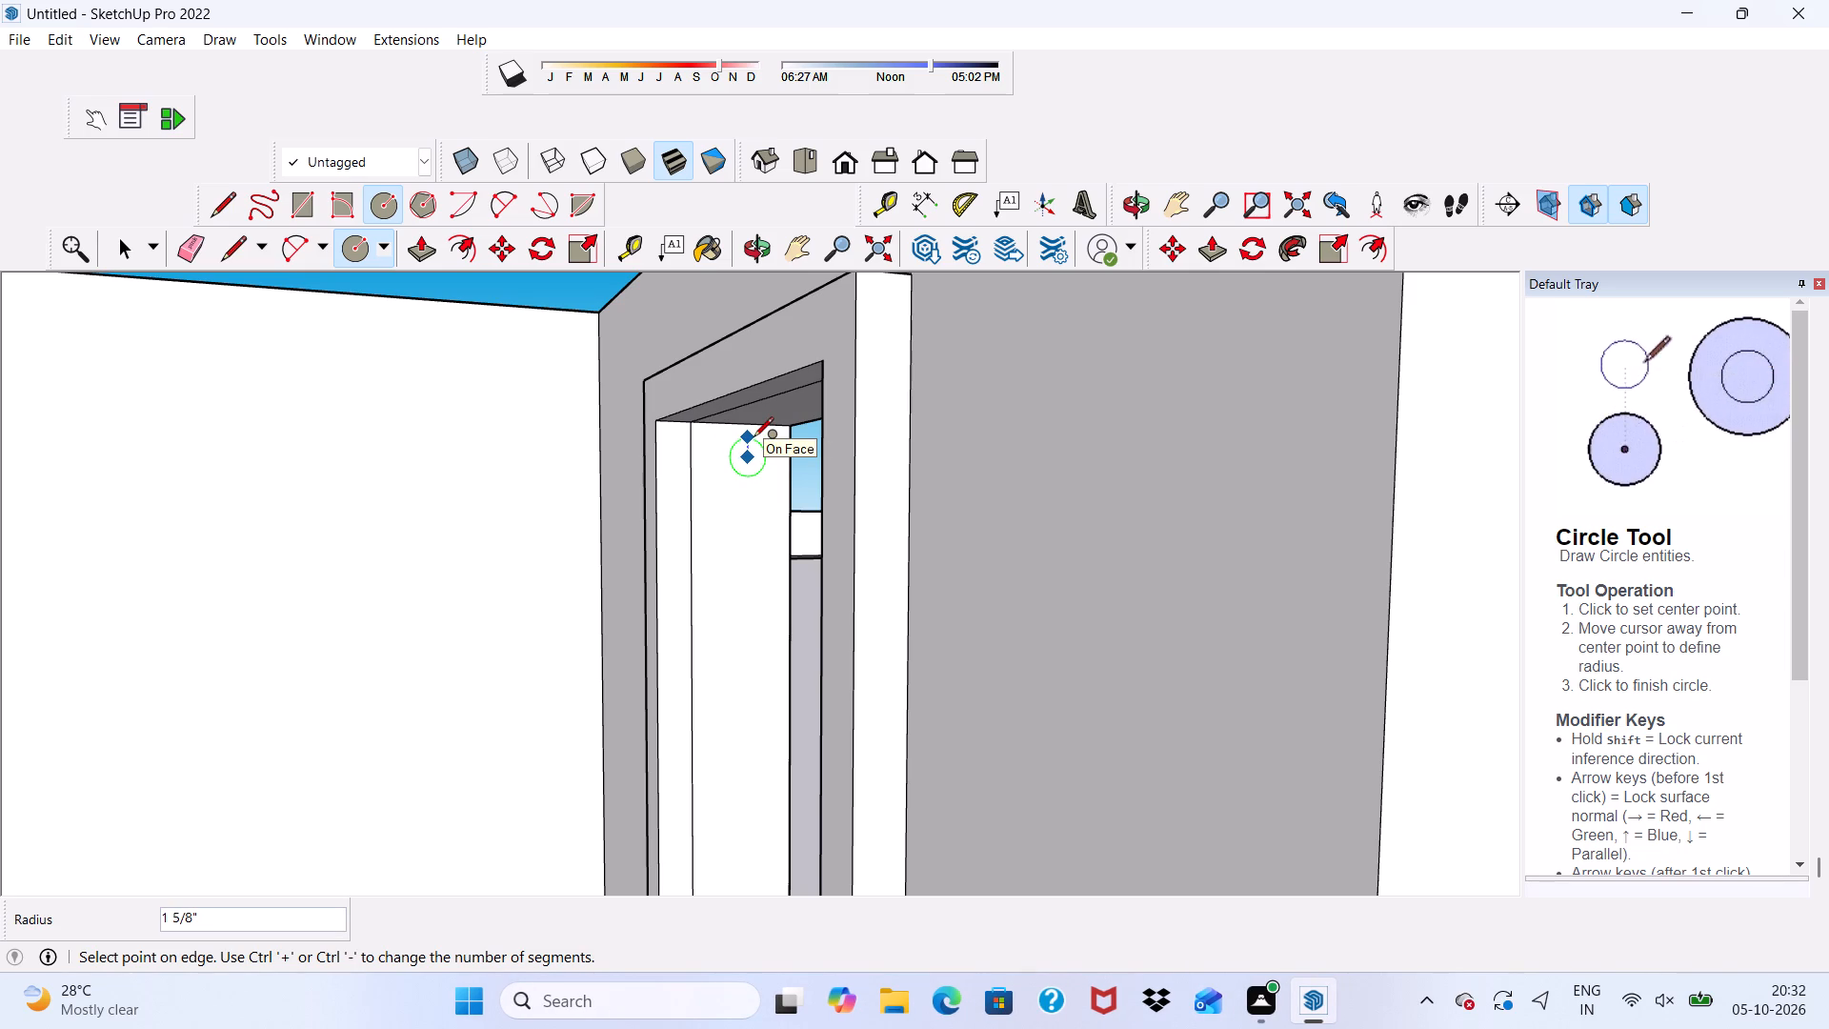
scroll(754, 438, "up", 5)
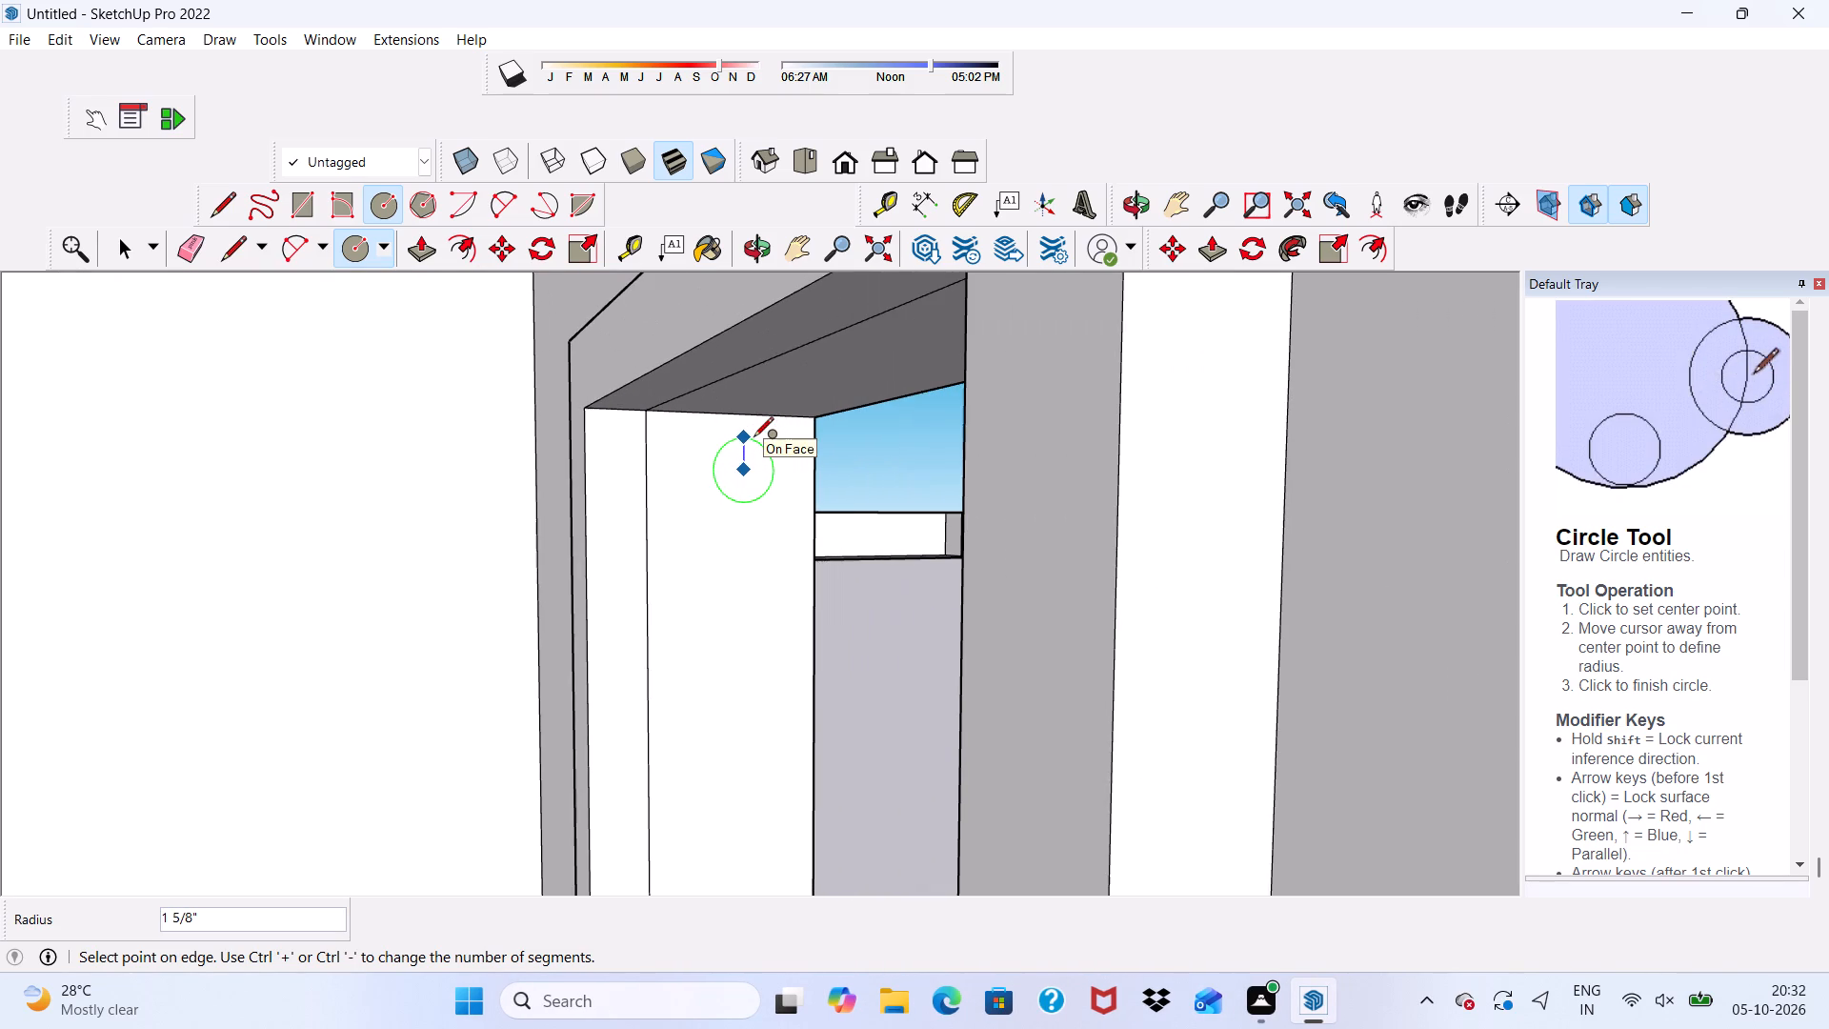
left_click(754, 434)
key("space")
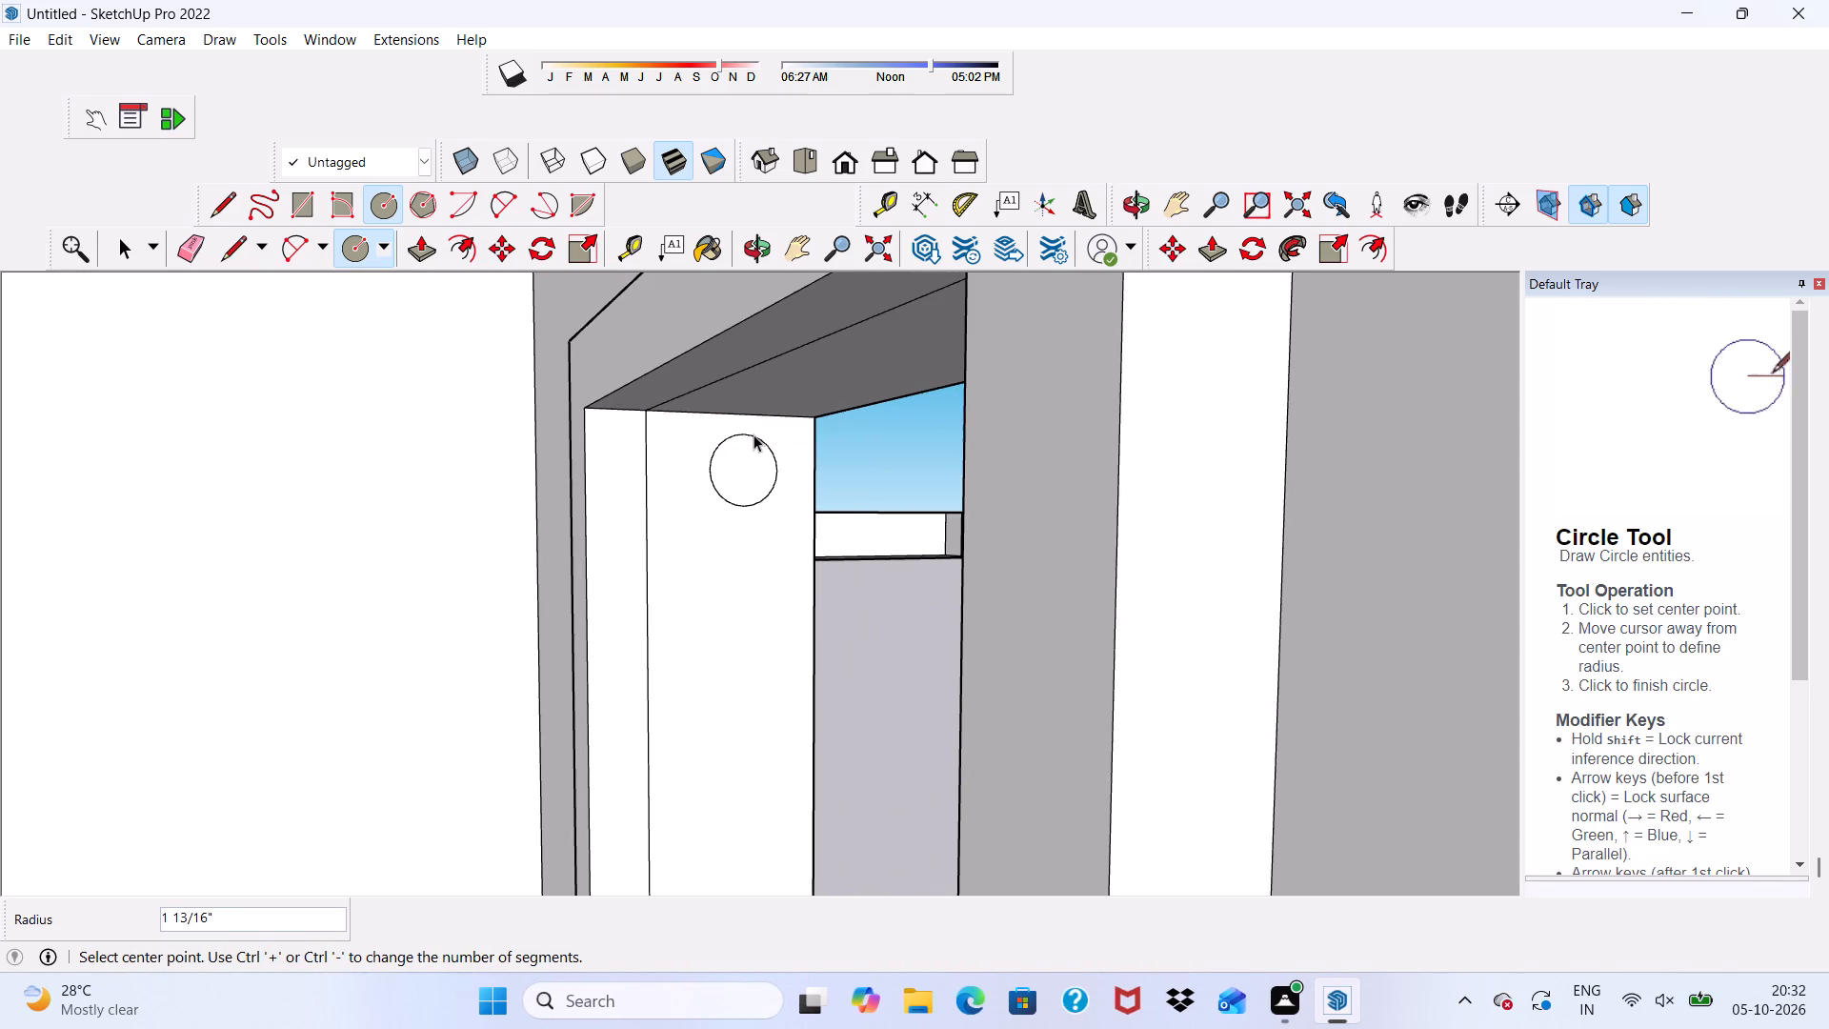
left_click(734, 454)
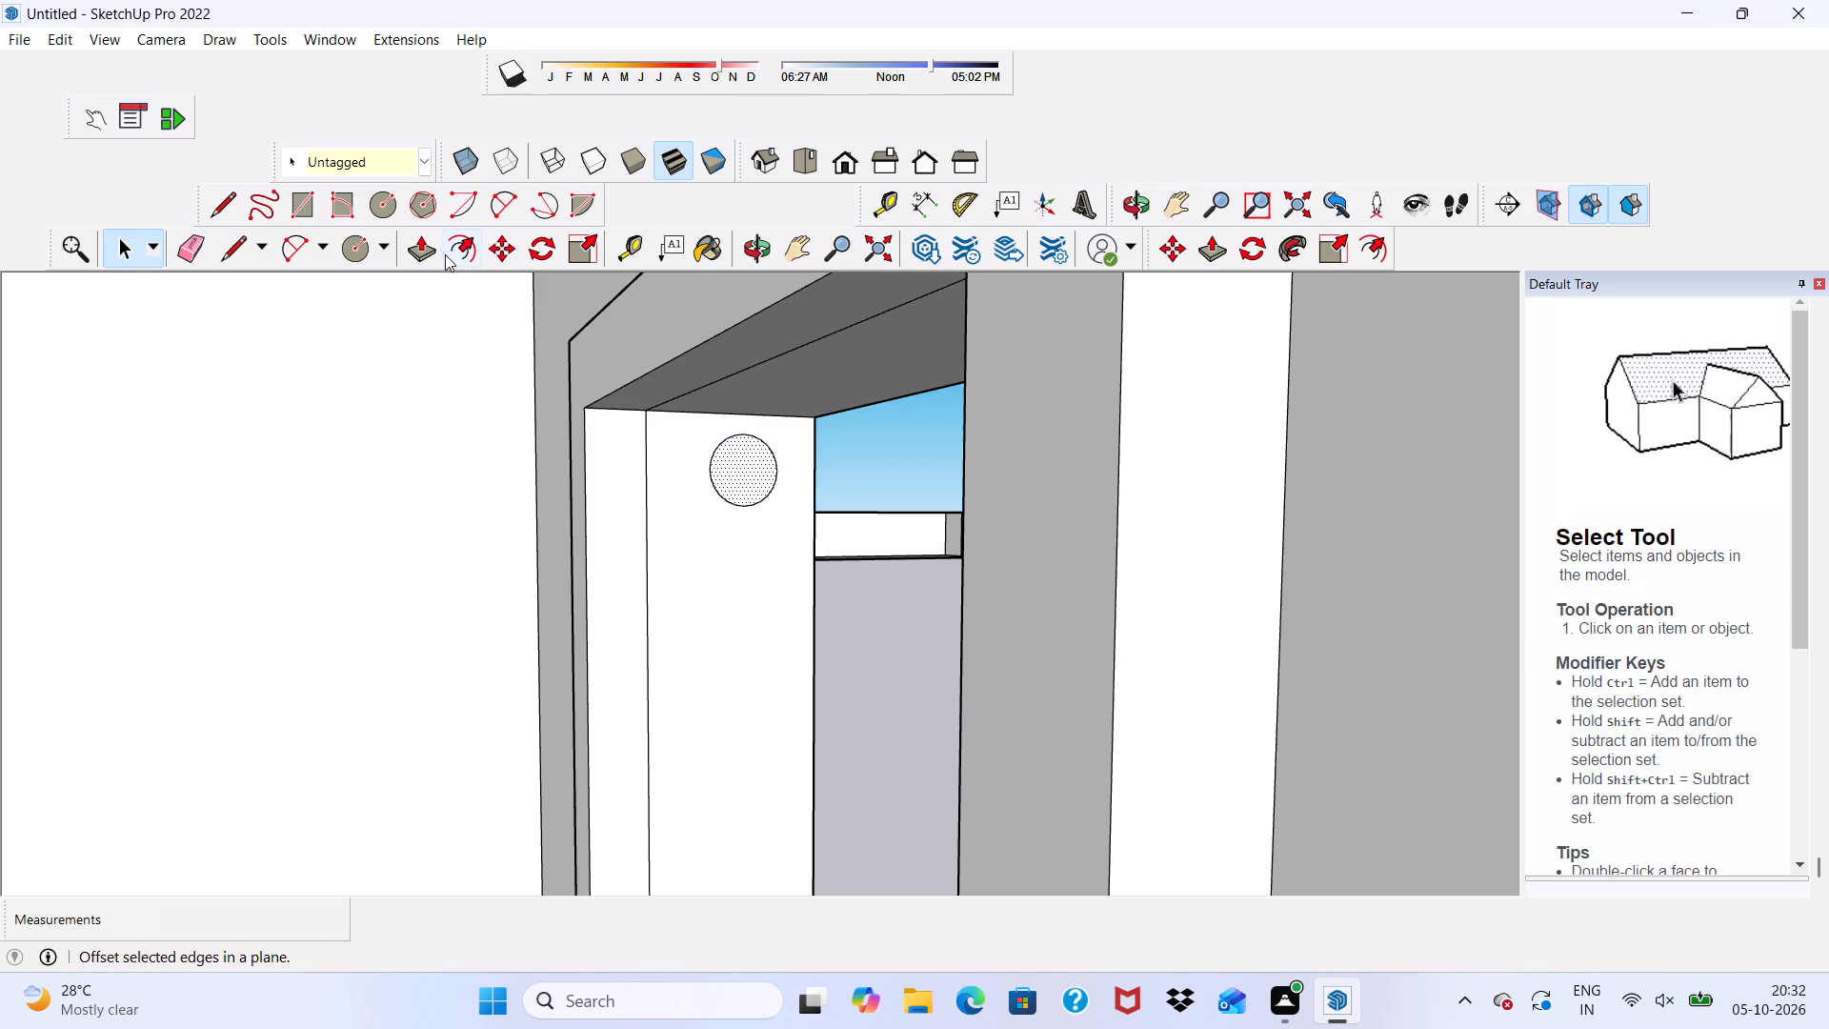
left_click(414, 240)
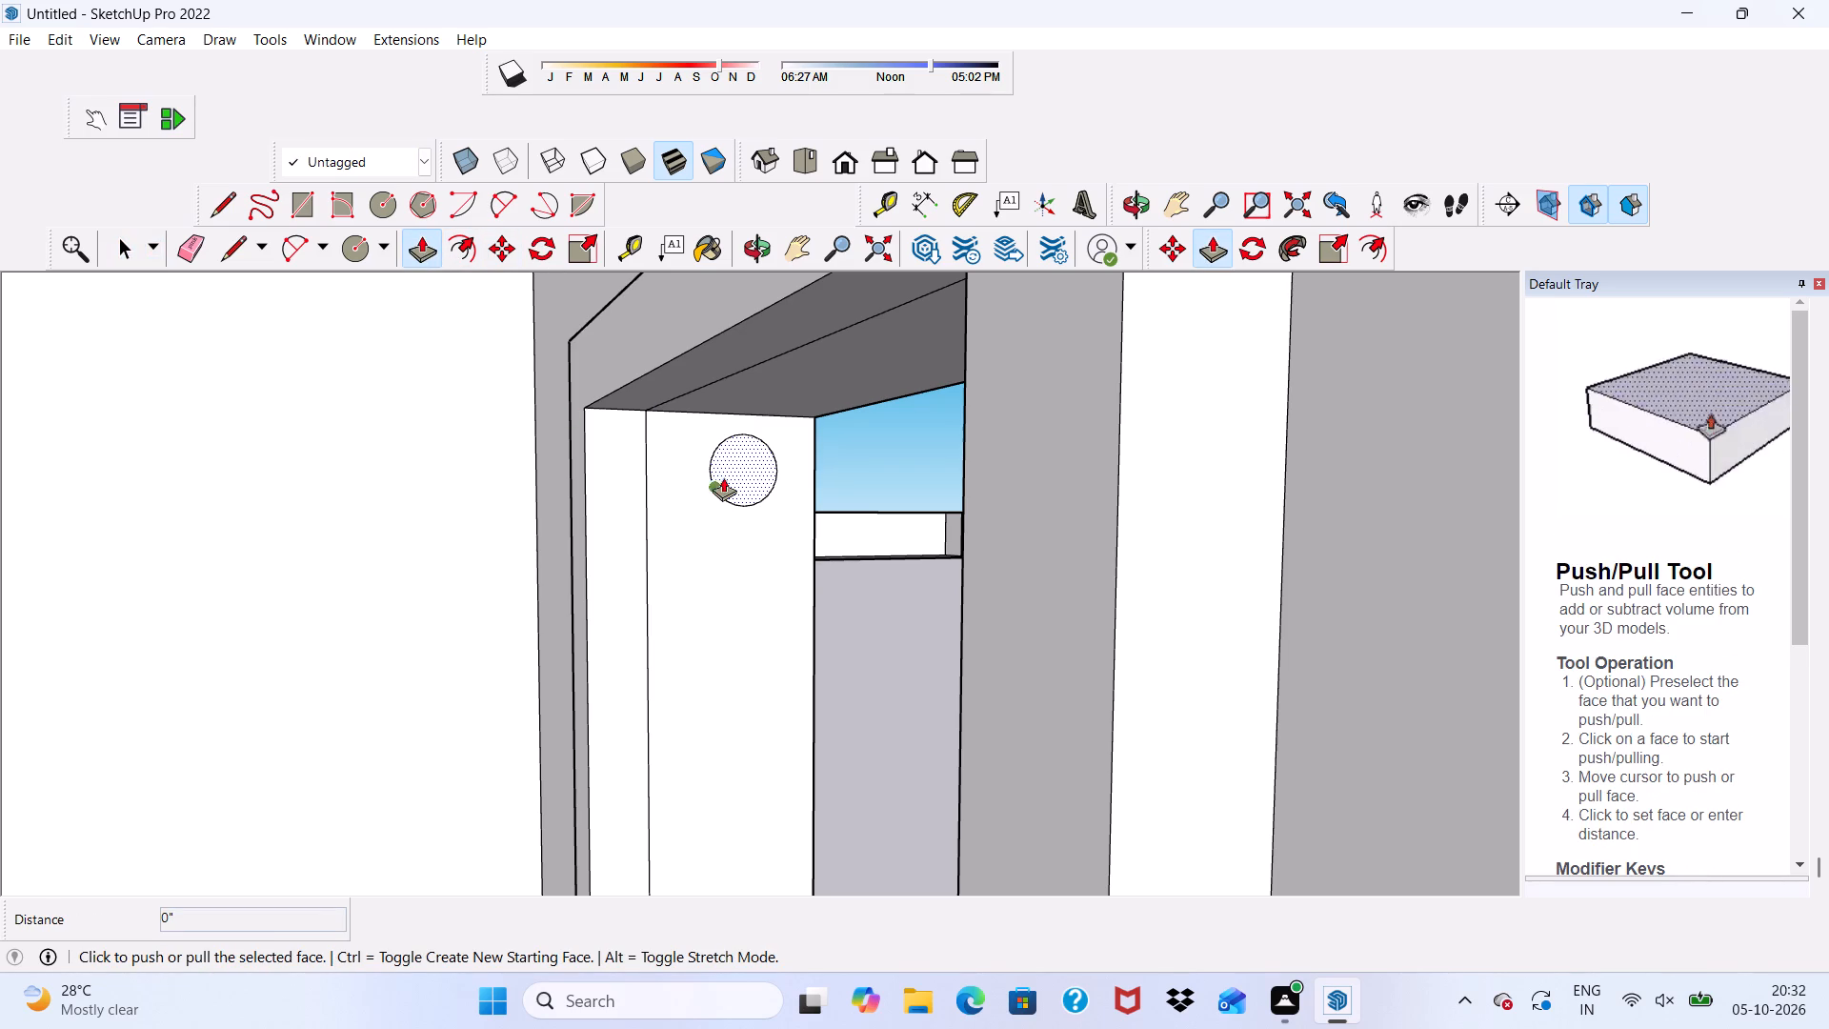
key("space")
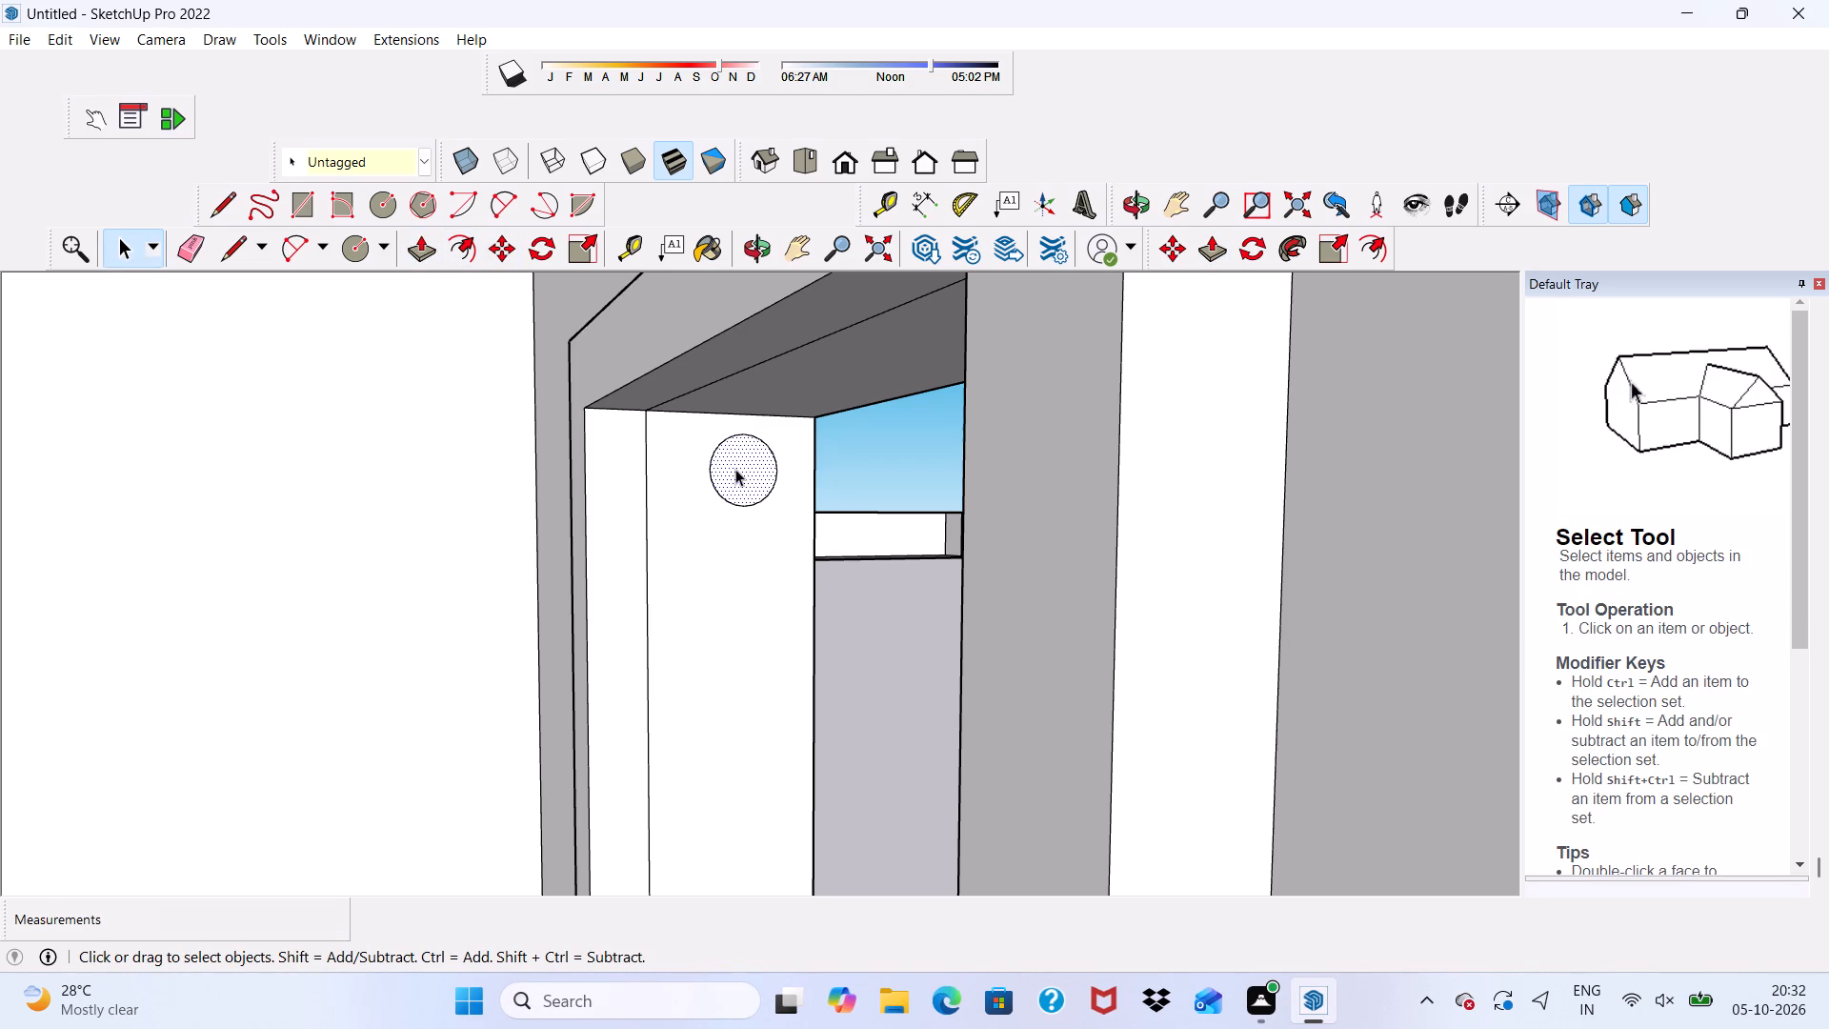
Copy the jamb circle about 4 5/8" straight down and array it as 10 copies along the side-wall opening's jamb.
left_click(735, 469)
left_click(489, 239)
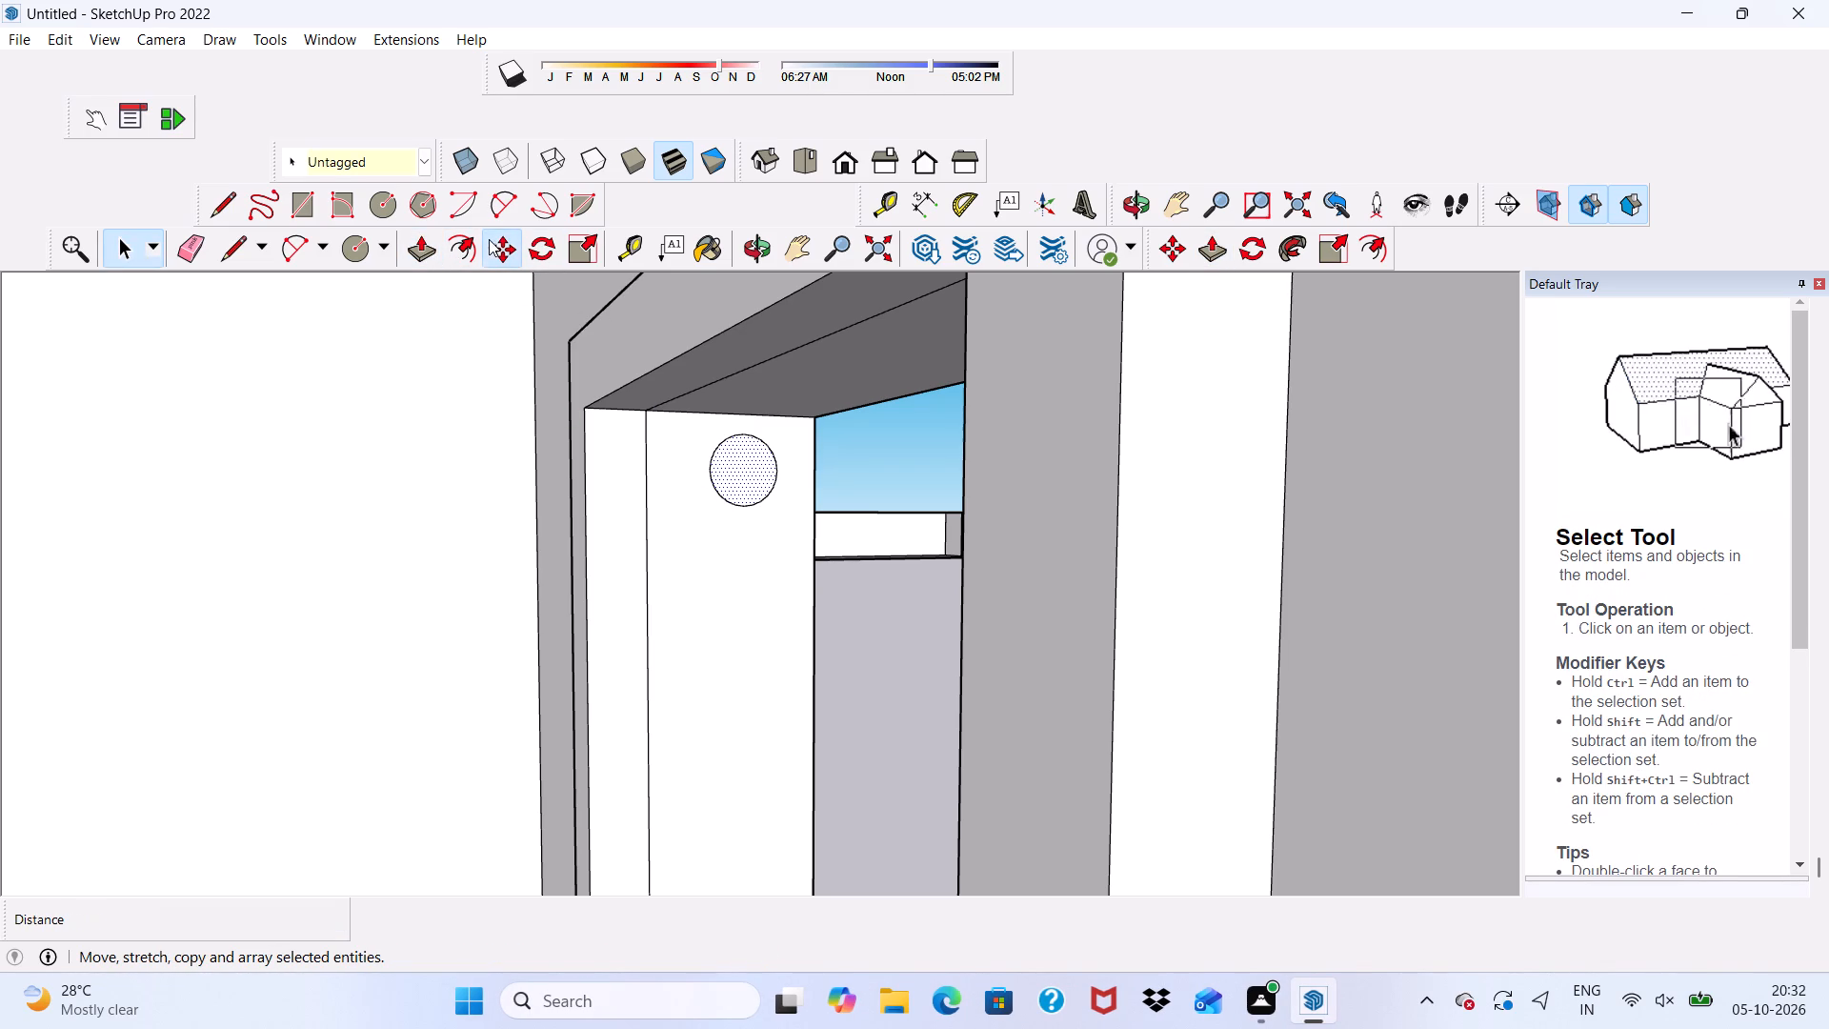
left_click(750, 480)
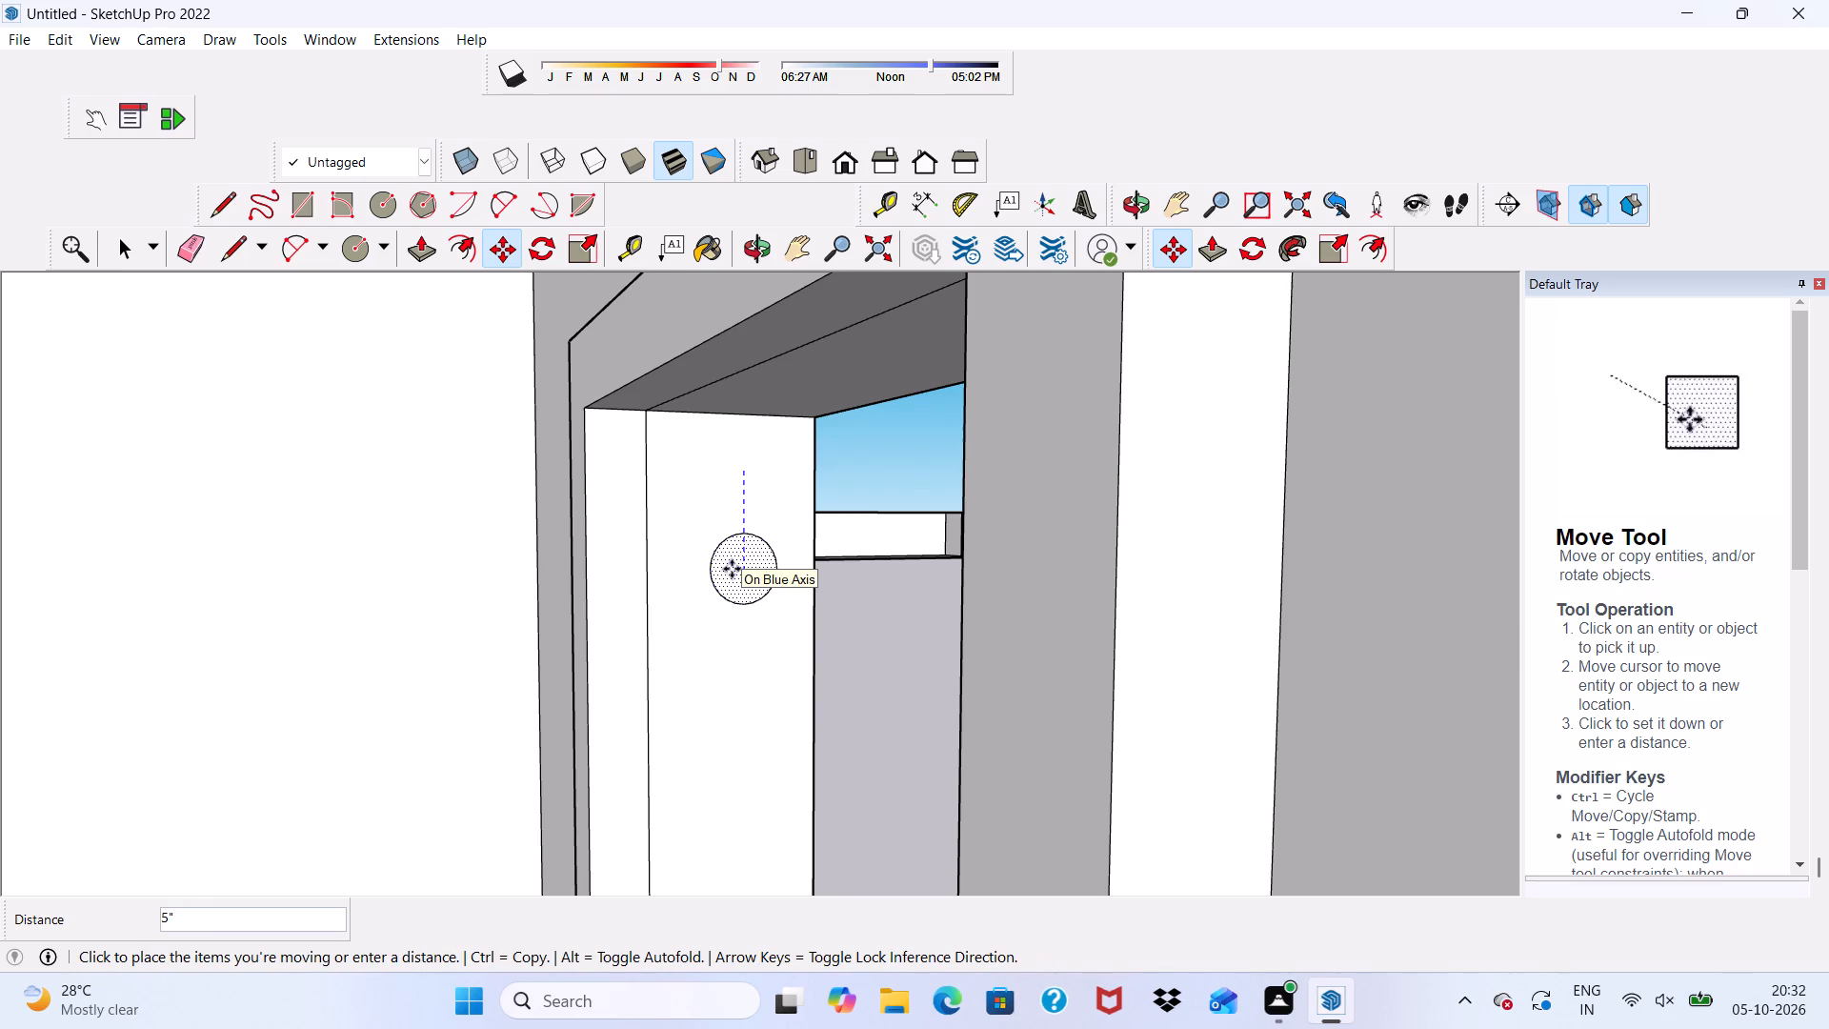
left_click(734, 562)
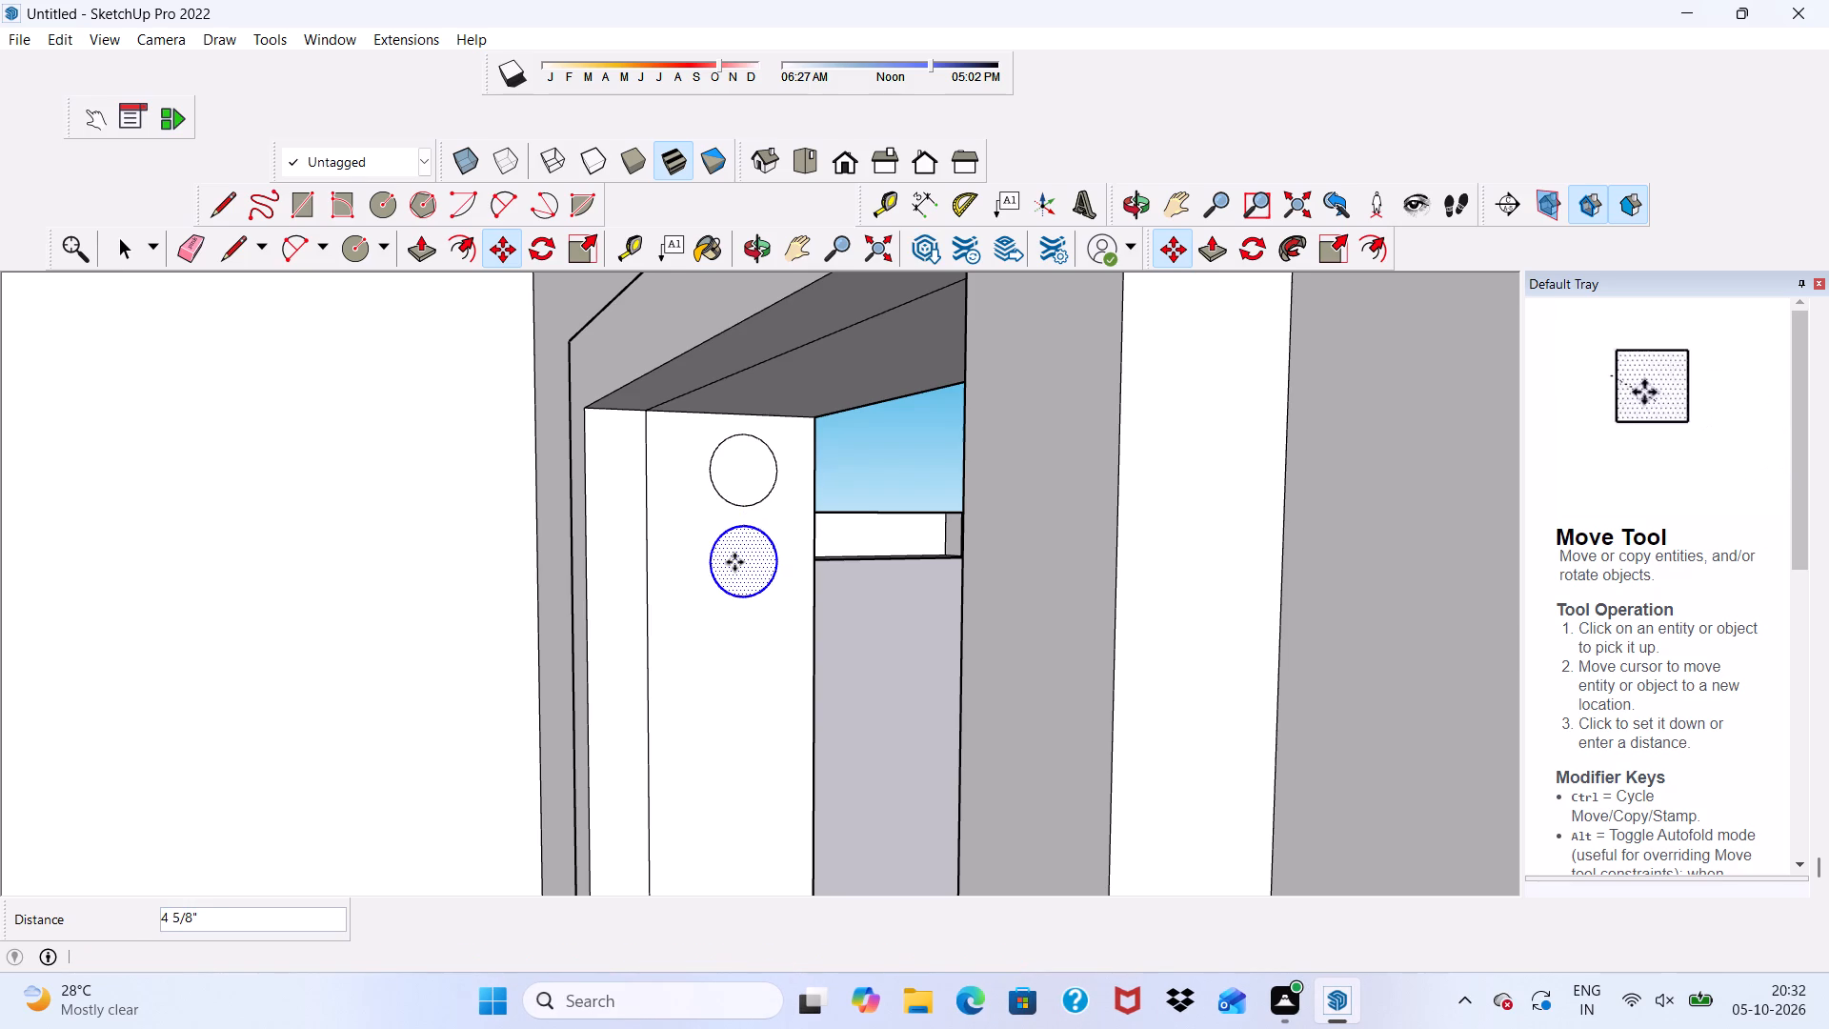
key("shift+asterisk")
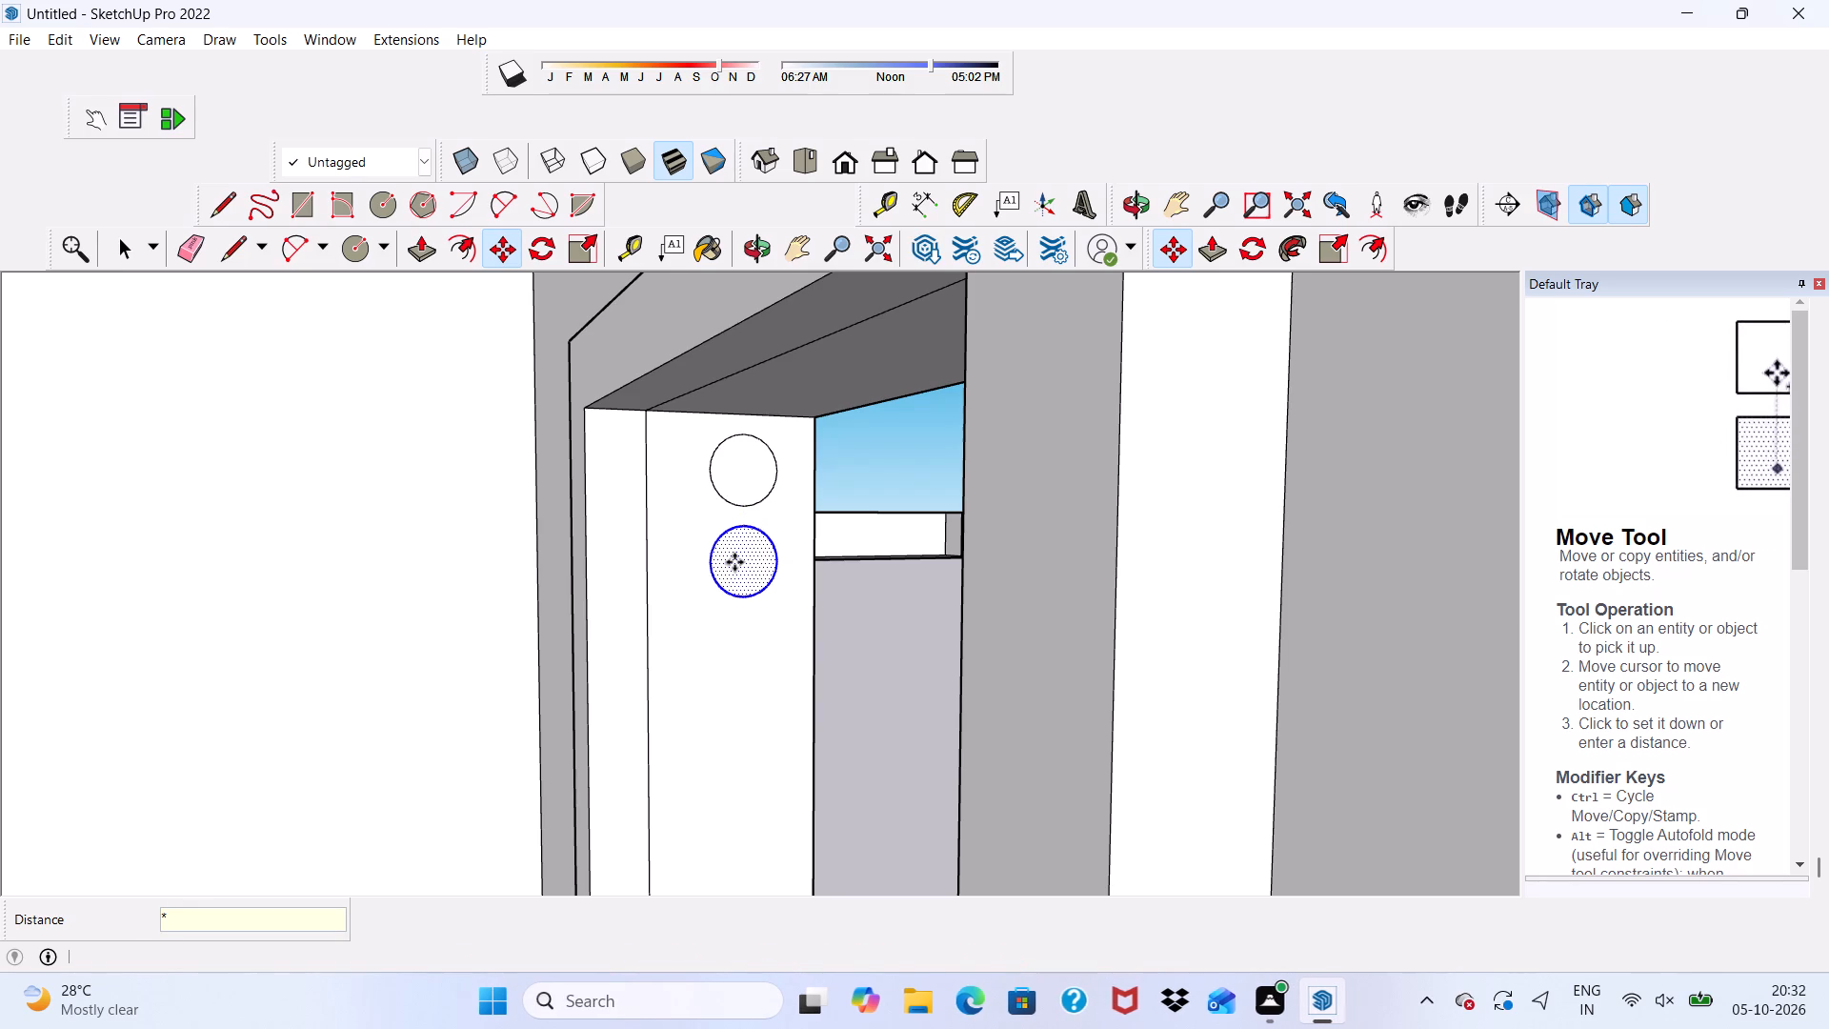
type("10")
key("Return")
Push/Pull the top circle about 2' 8 7/8" across the side-wall opening to form the first round bar.
scroll(734, 562, "up", 1)
scroll(734, 562, "down", 11)
scroll(744, 758, "down", 10)
scroll(749, 776, "up", 3)
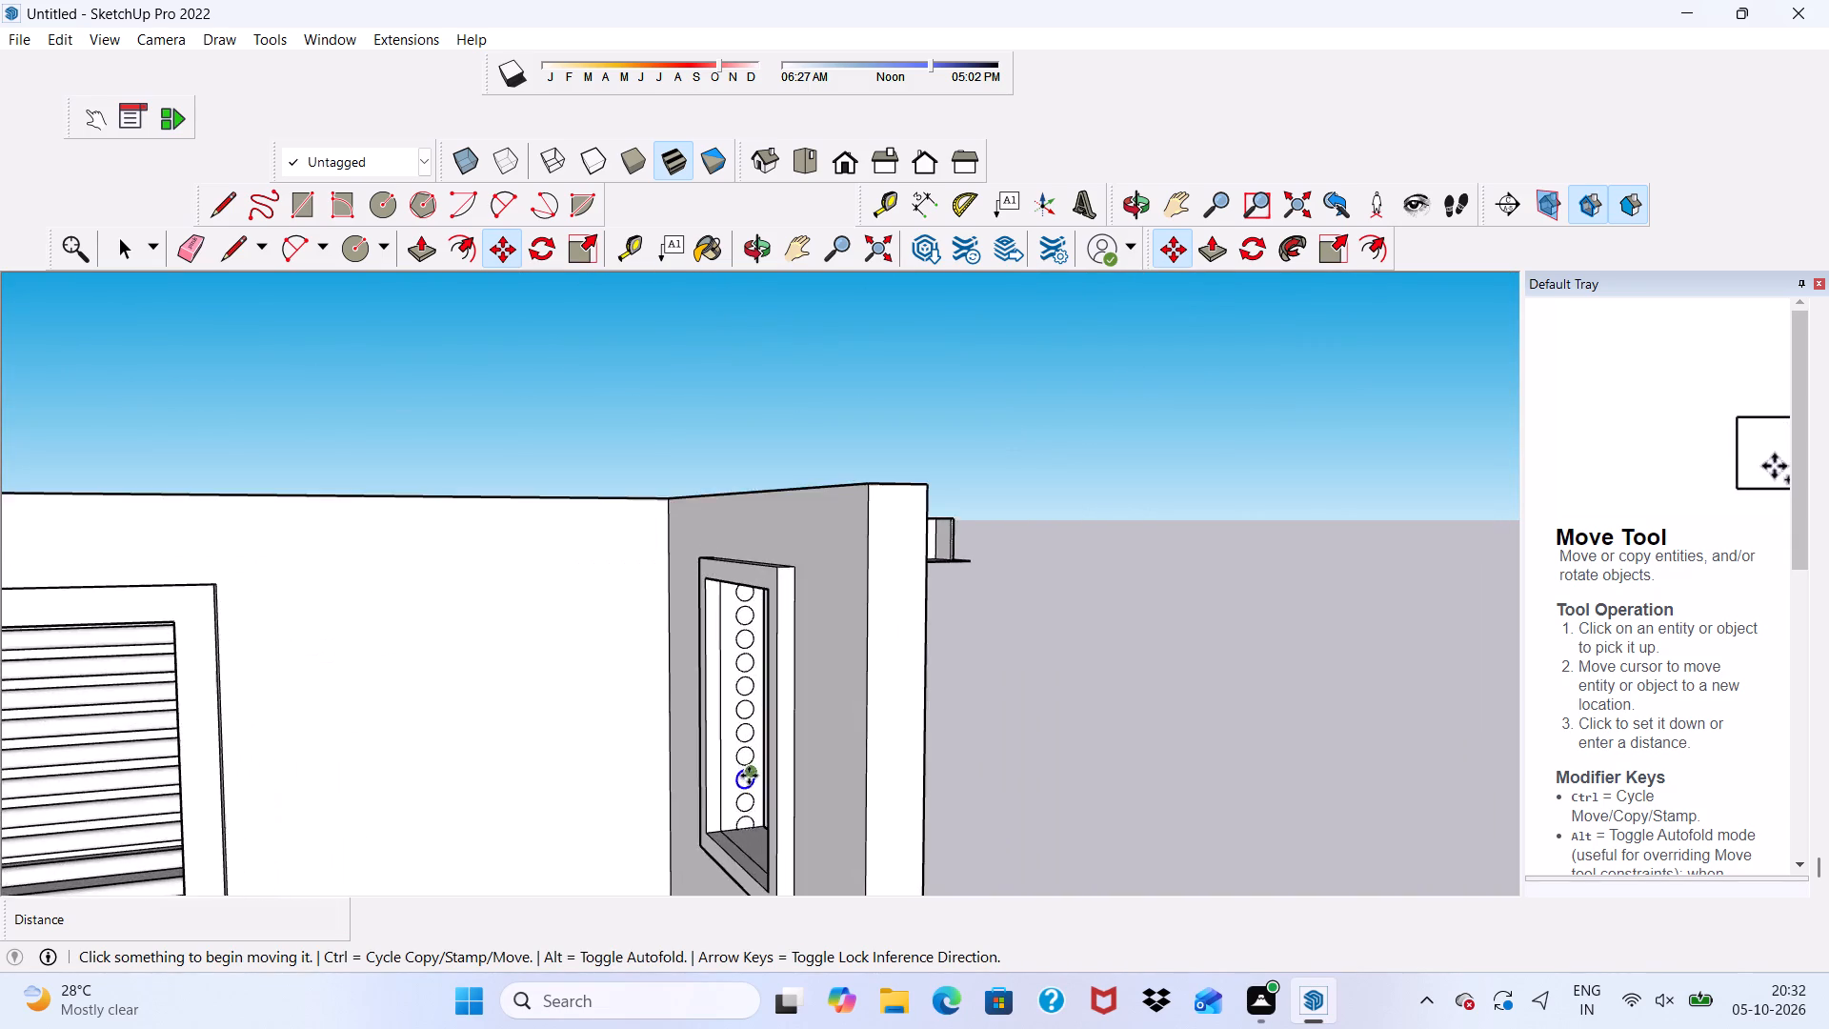
scroll(749, 776, "up", 5)
scroll(755, 595, "up", 6)
key("space")
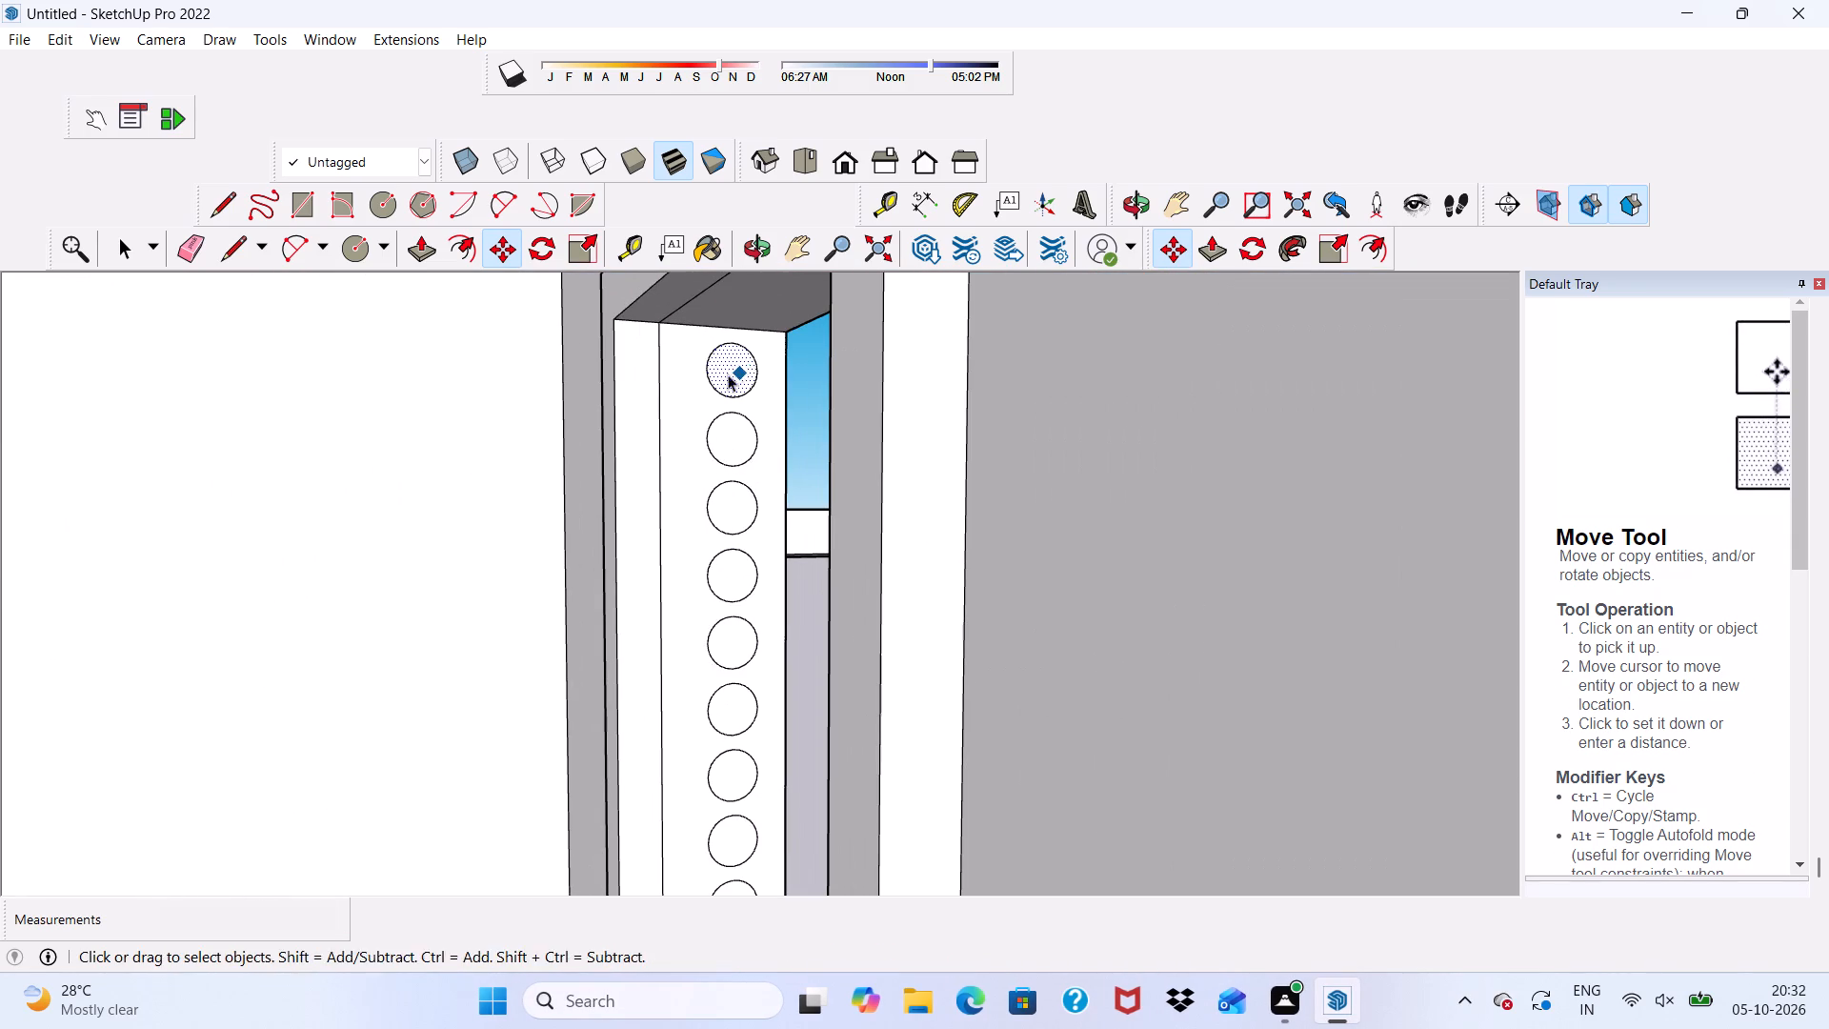
left_click(414, 247)
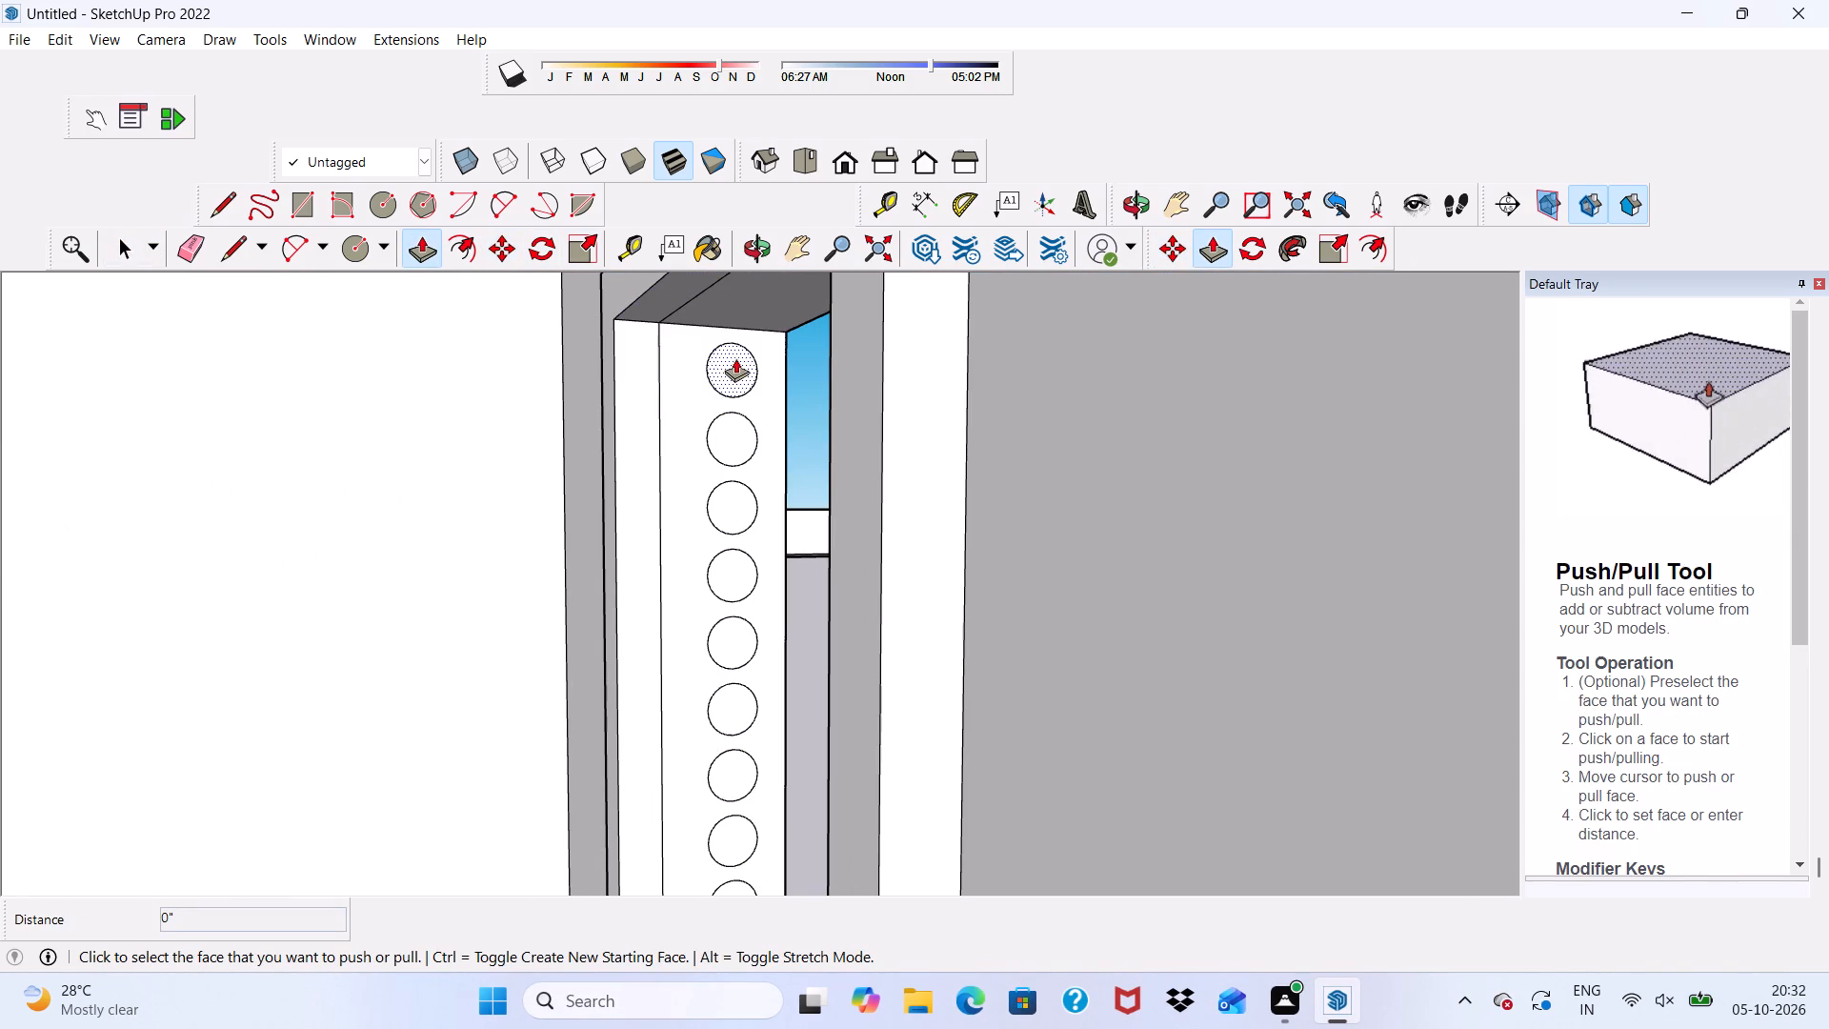
left_click(735, 358)
middle_click_drag(878, 342, 944, 358)
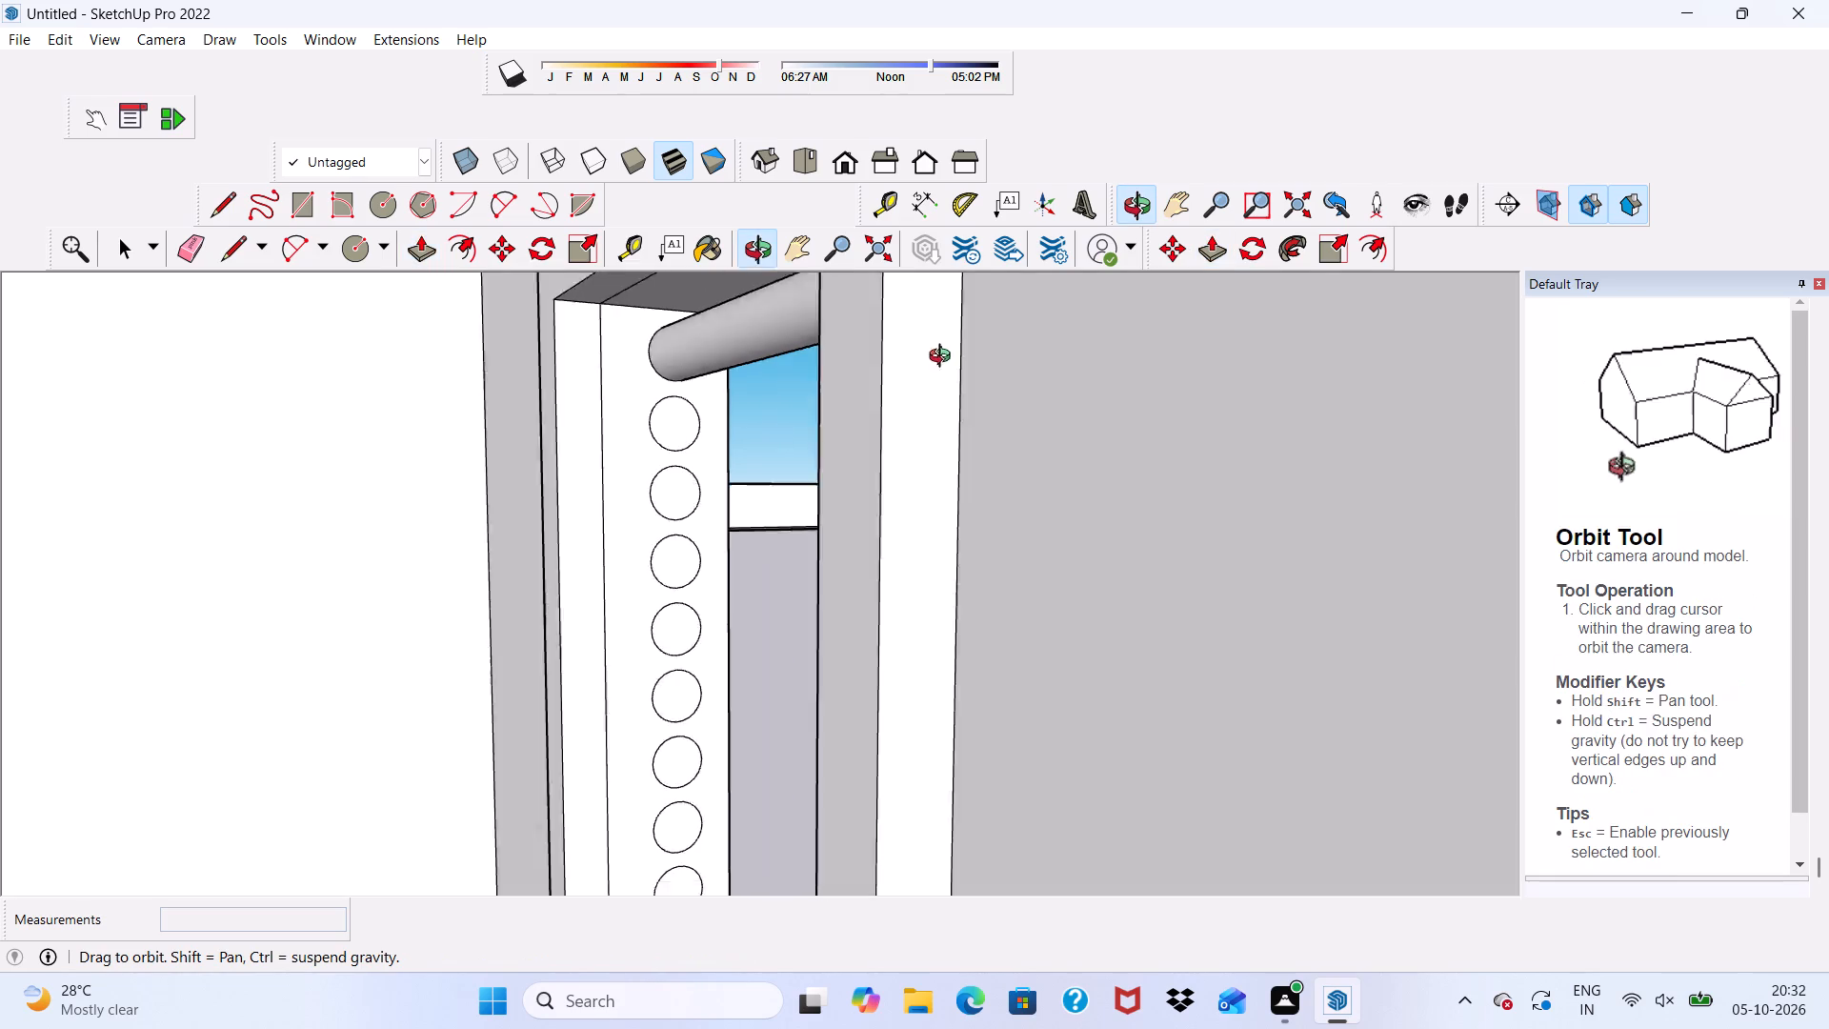
middle_click_drag(944, 358, 1295, 382)
scroll(1101, 366, "down", 5)
middle_click_drag(808, 390, 1094, 422)
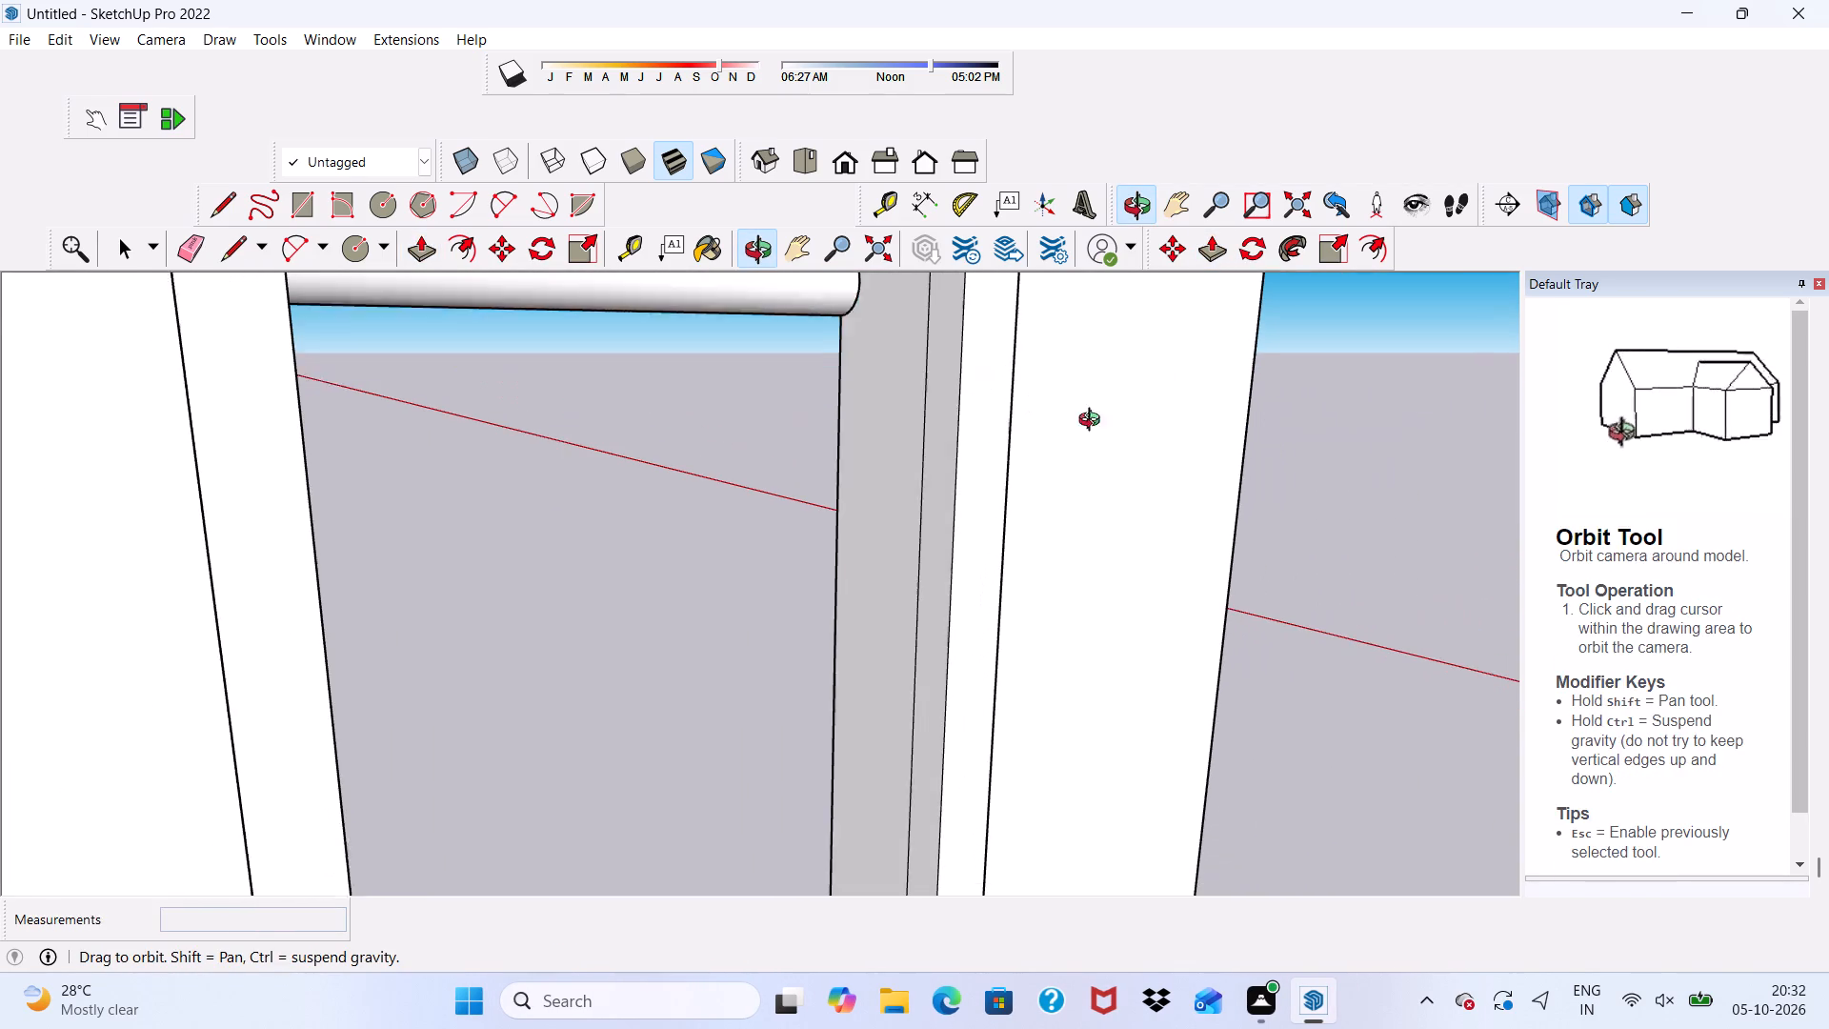
middle_click_drag(1094, 422, 1089, 421)
scroll(1022, 317, "up", 1)
left_click(970, 323)
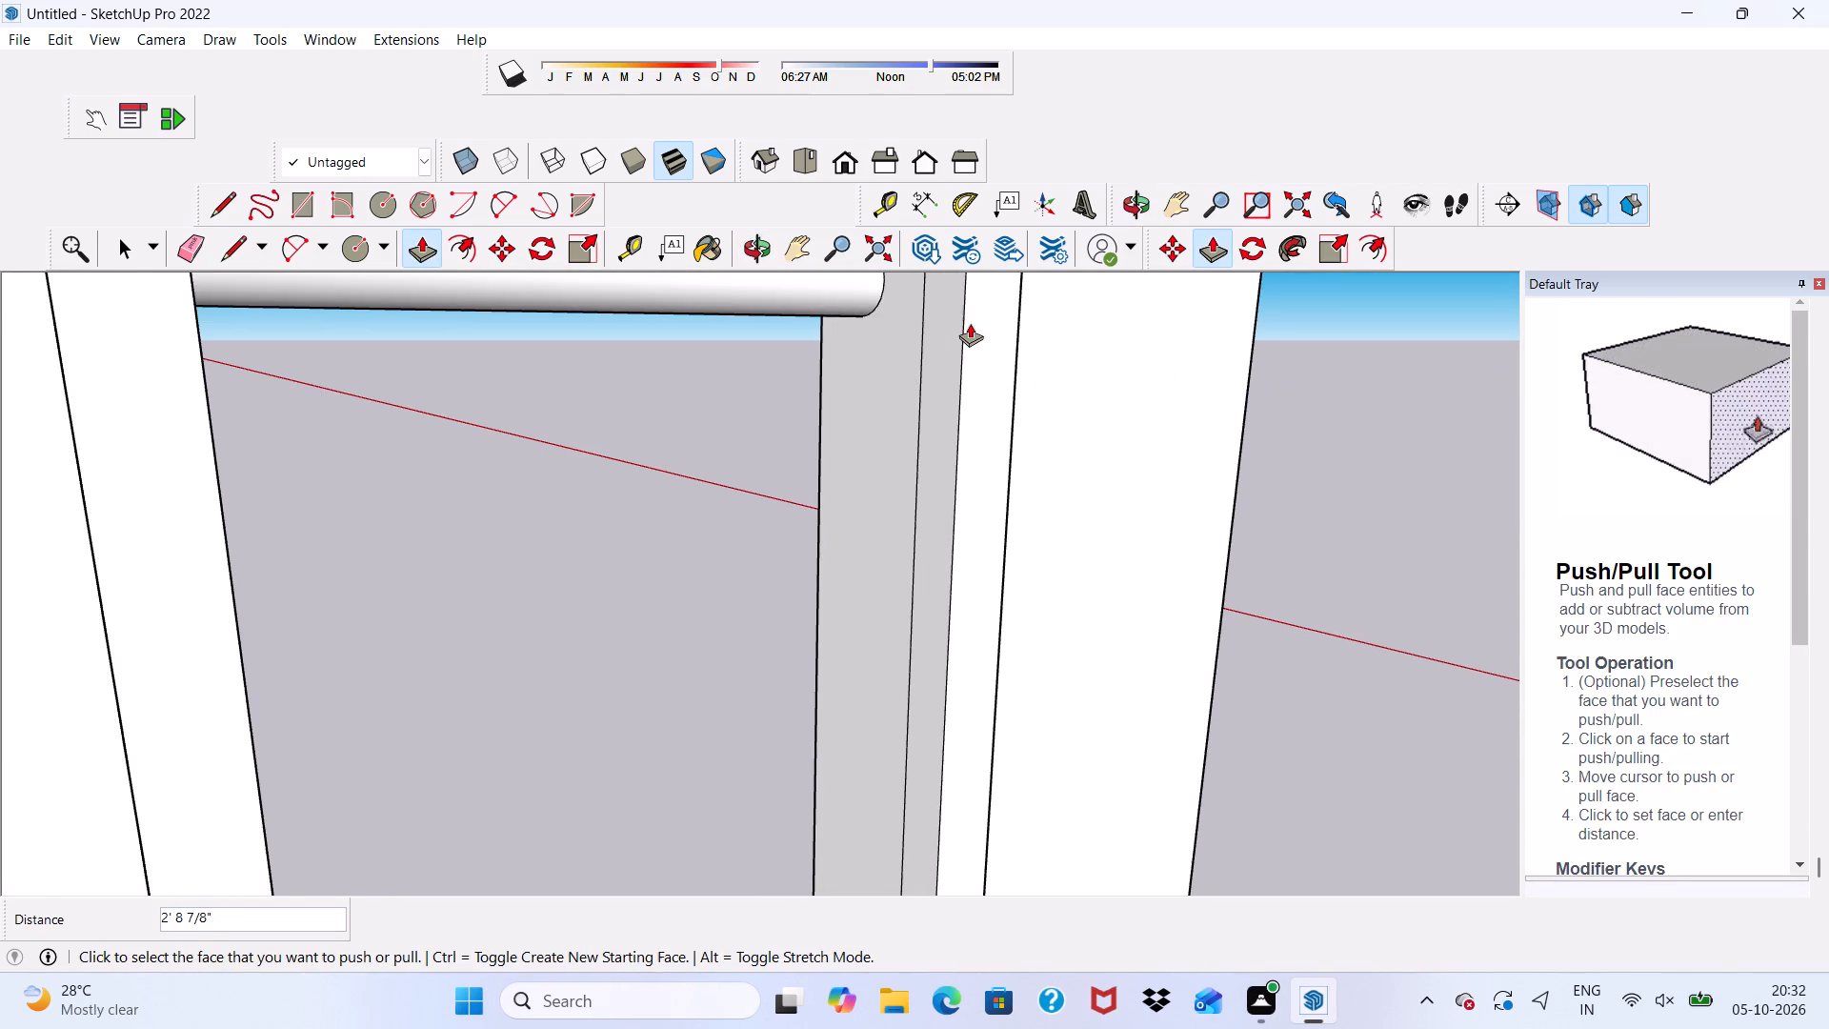
Push/Pull the second and third circles from the top about 2' 9 15/16" and 2' 8 5/8" across the opening.
scroll(932, 346, "down", 1)
scroll(927, 349, "up", 1)
scroll(925, 351, "down", 3)
middle_click_drag(919, 354, 523, 343)
scroll(919, 354, "down", 1)
scroll(632, 374, "up", 4)
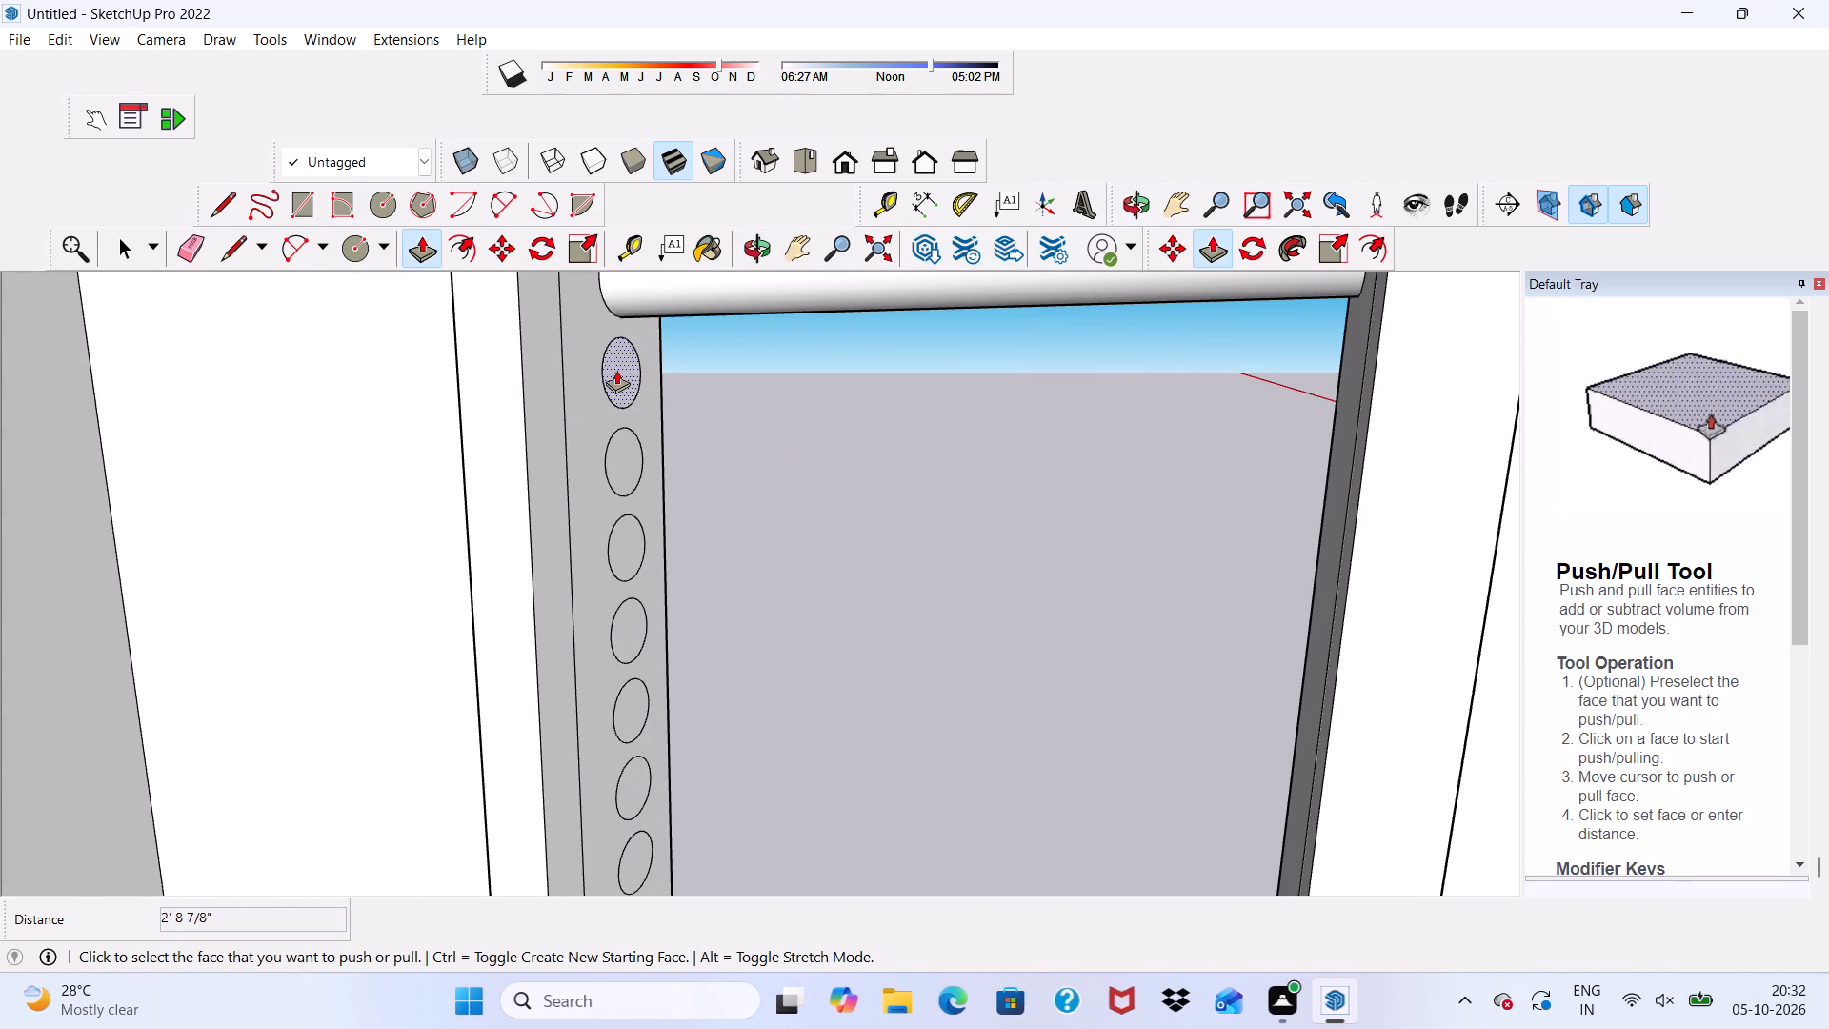
left_click(616, 370)
scroll(757, 372, "down", 4)
left_click(1189, 382)
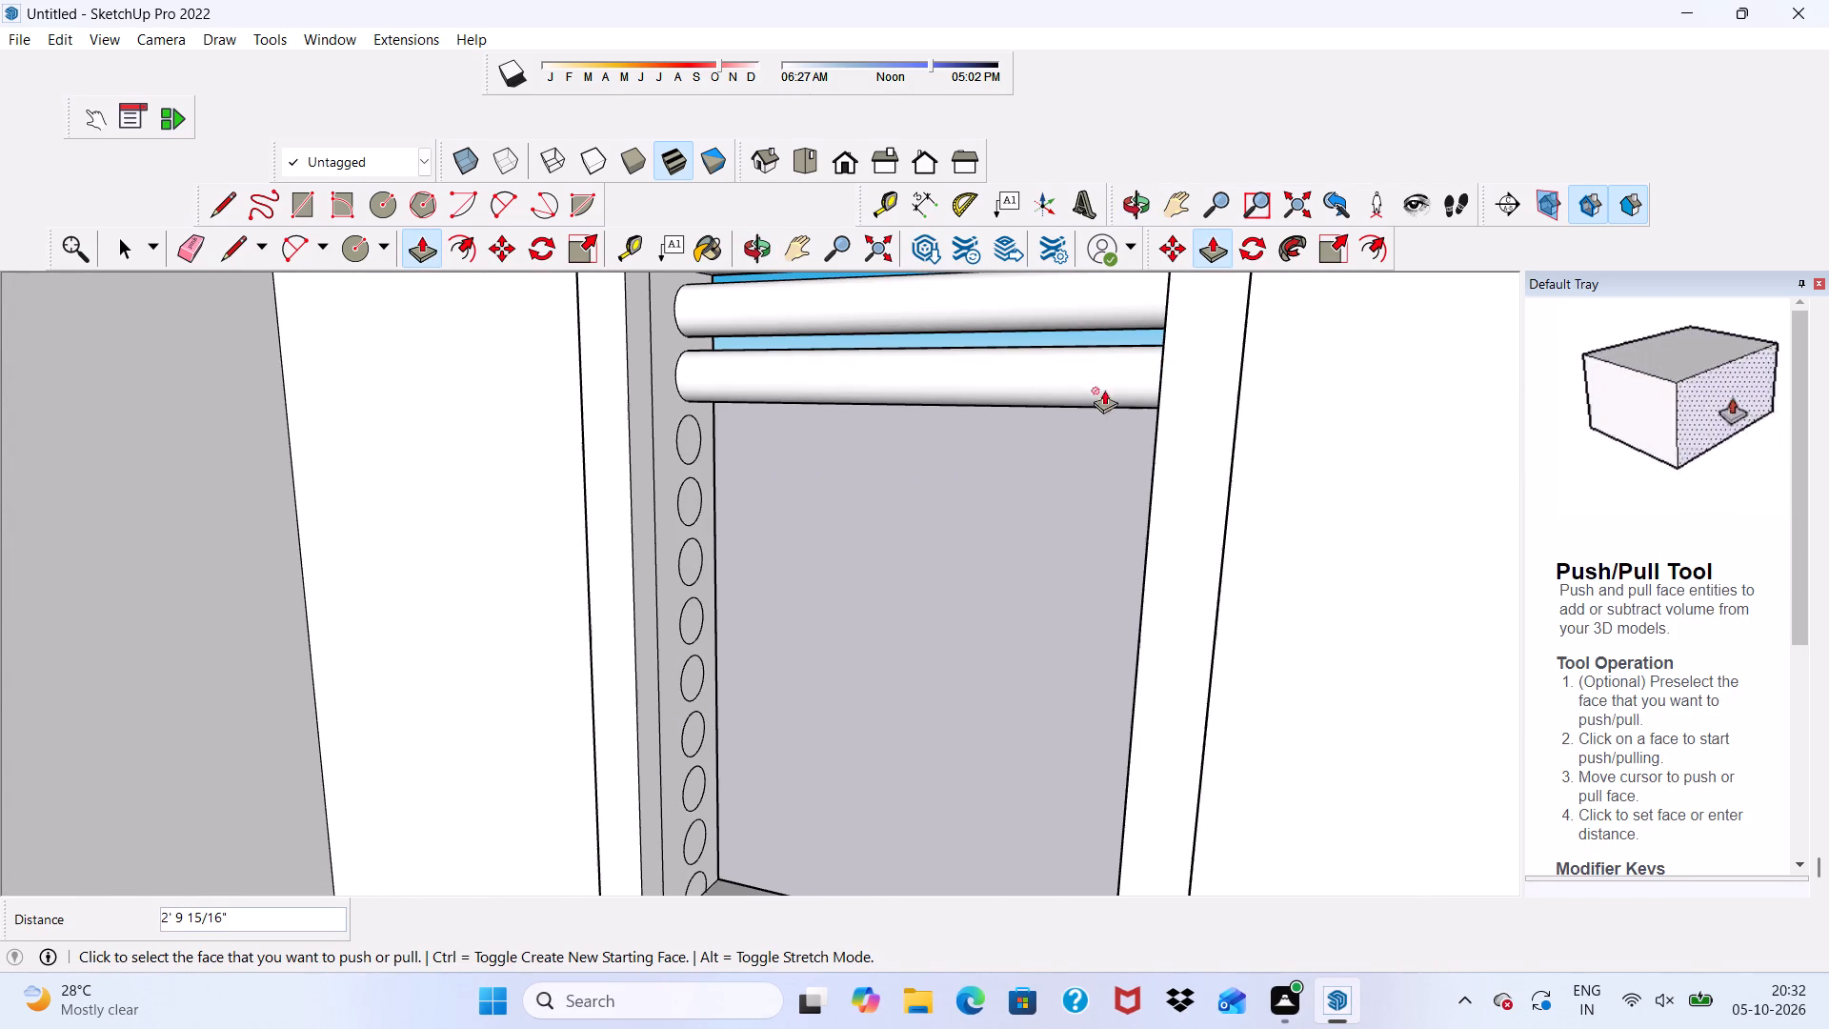
left_click(685, 429)
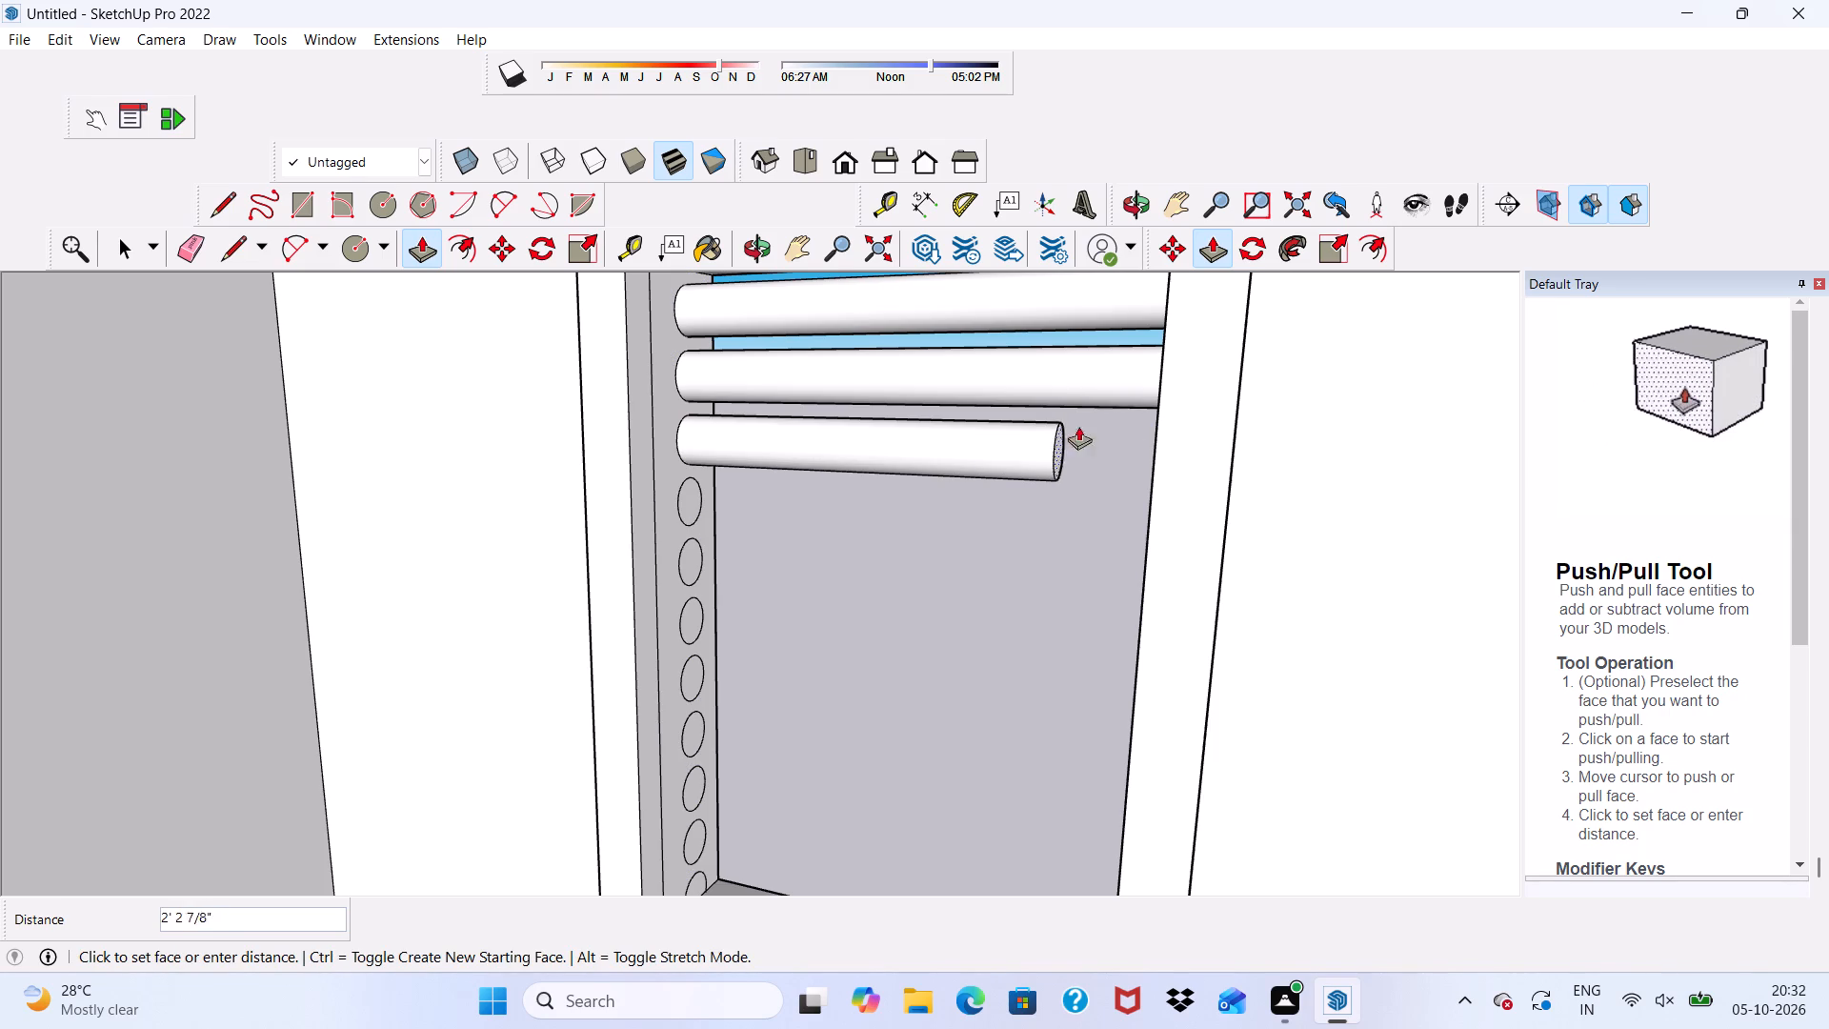
left_click(1161, 434)
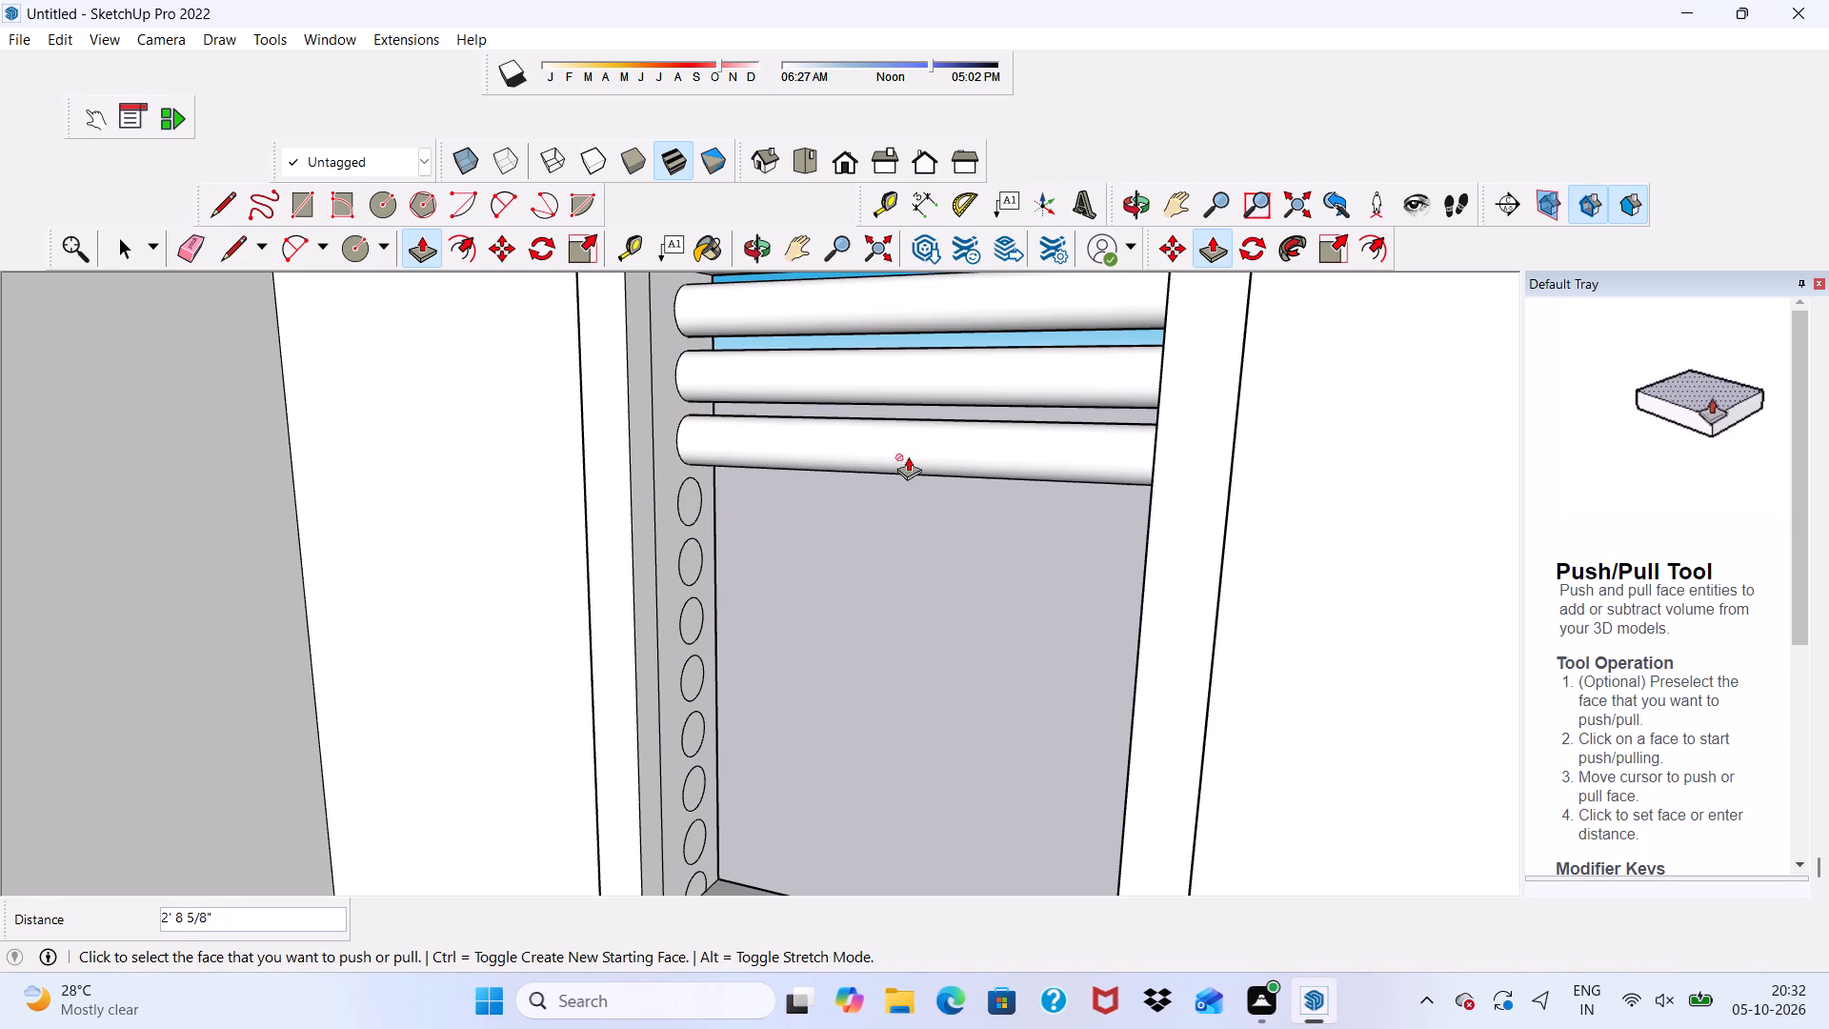
Push/Pull the fourth circle from the top about 2' 9 1/2" across the opening to form another round bar.
scroll(769, 484, "up", 2)
scroll(716, 496, "down", 1)
scroll(724, 497, "up", 1)
scroll(746, 494, "down", 1)
scroll(954, 408, "up", 1)
scroll(953, 413, "down", 7)
scroll(988, 459, "up", 4)
scroll(980, 434, "down", 4)
scroll(1024, 435, "up", 1)
scroll(1024, 441, "down", 2)
scroll(1018, 426, "up", 20)
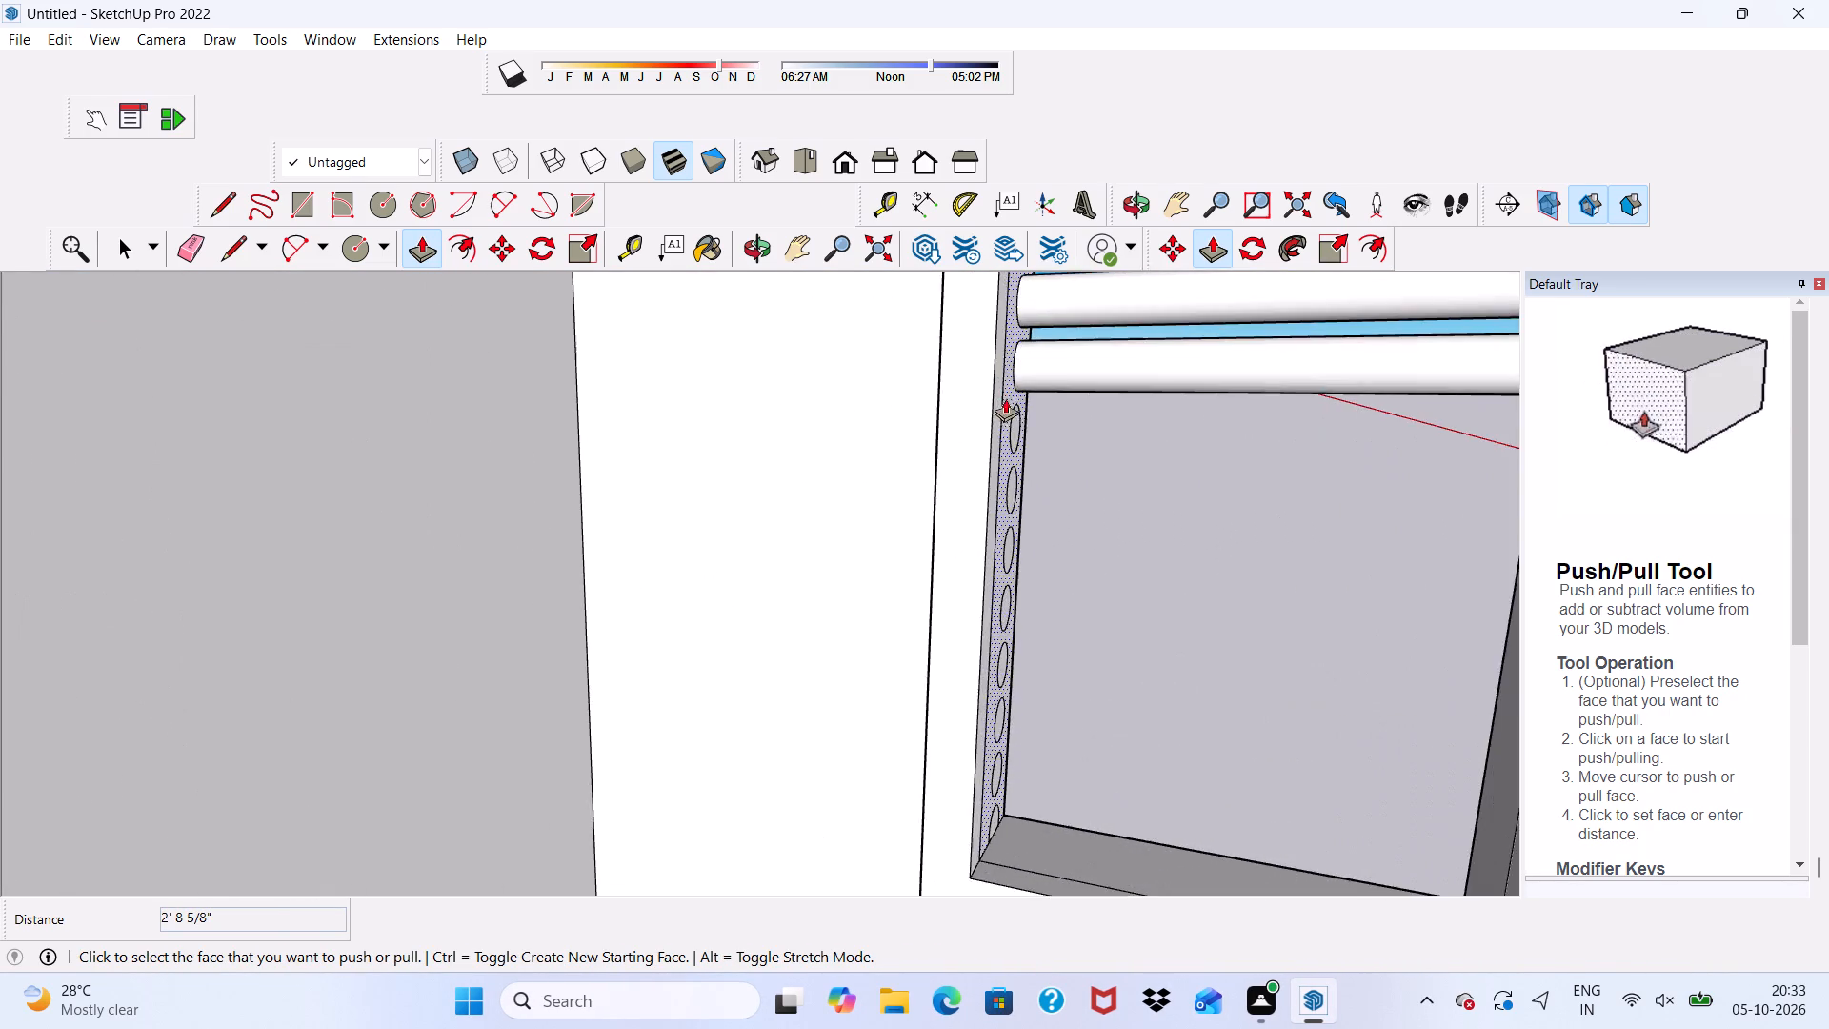
scroll(1041, 414, "up", 4)
scroll(1012, 437, "down", 3)
scroll(1012, 436, "up", 1)
scroll(1017, 430, "down", 7)
scroll(933, 448, "up", 3)
scroll(929, 458, "down", 2)
middle_click_drag(924, 478, 854, 493)
scroll(893, 471, "up", 9)
left_click(914, 480)
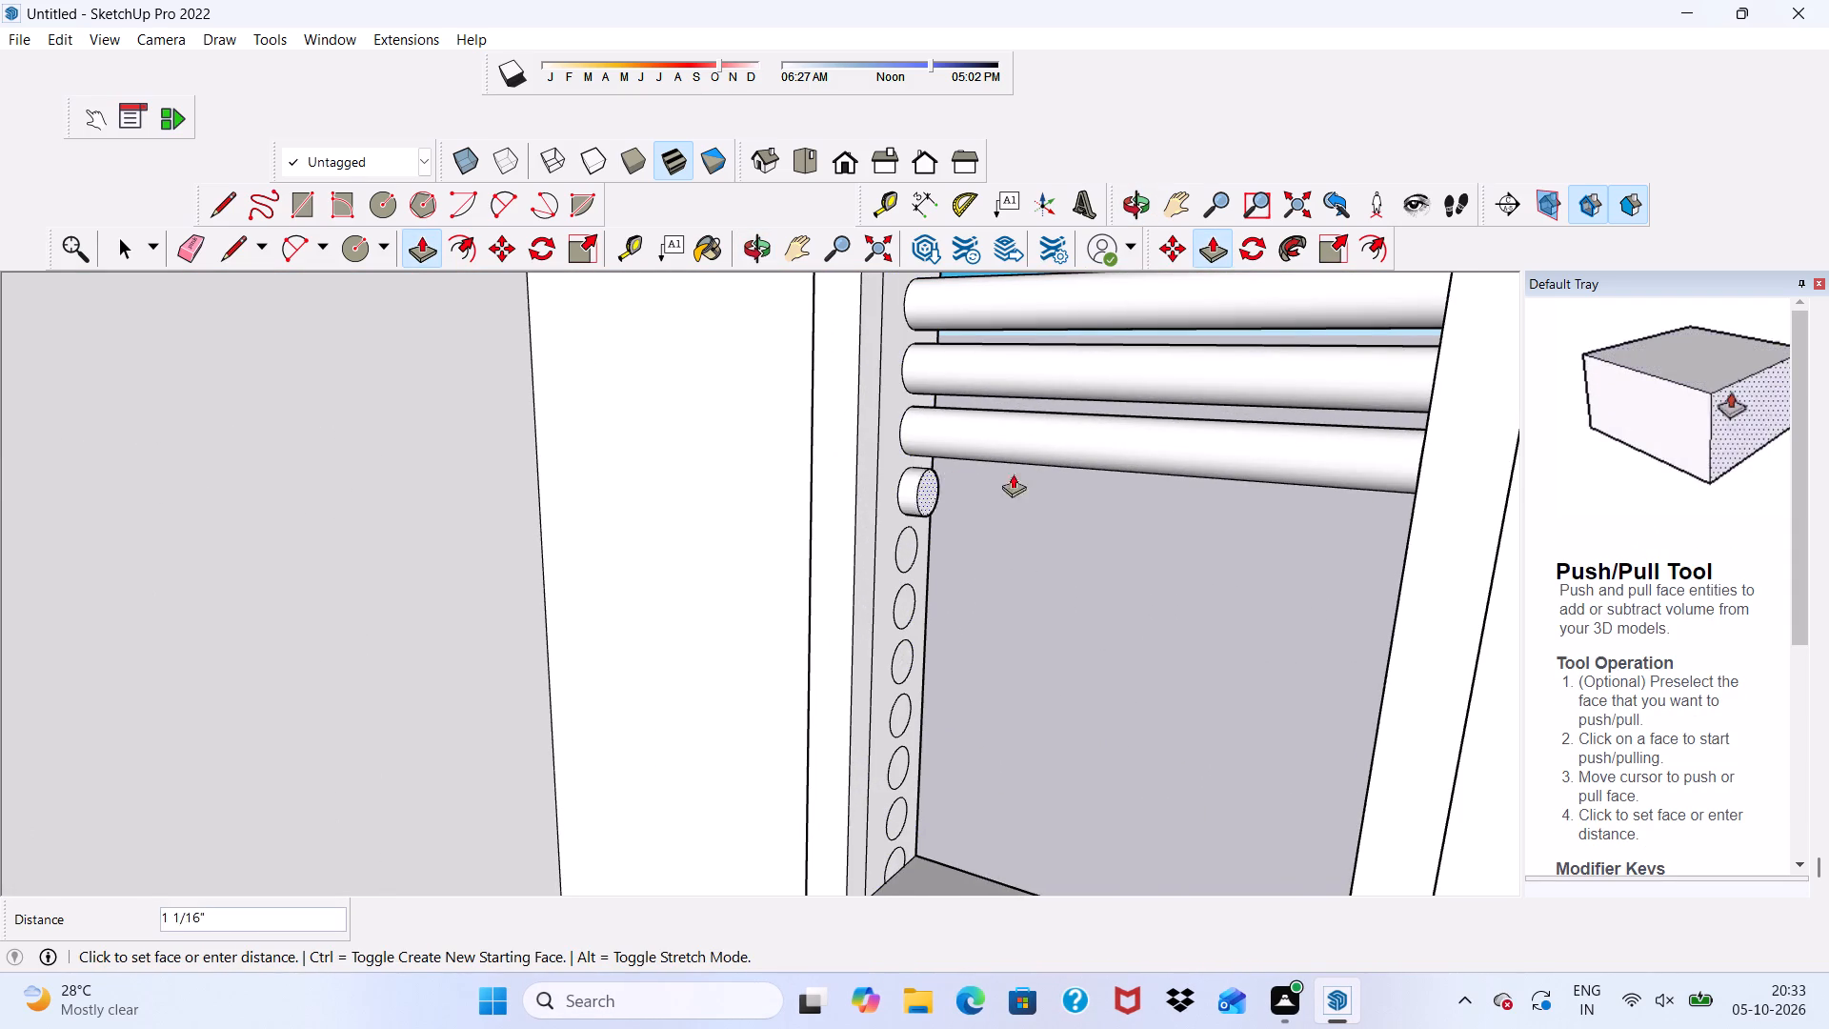
left_click(1437, 478)
Push/Pull the fifth and sixth circles from the top about 2' 8 15/16" and 2' 10 11/16" across the opening.
scroll(935, 562, "up", 3)
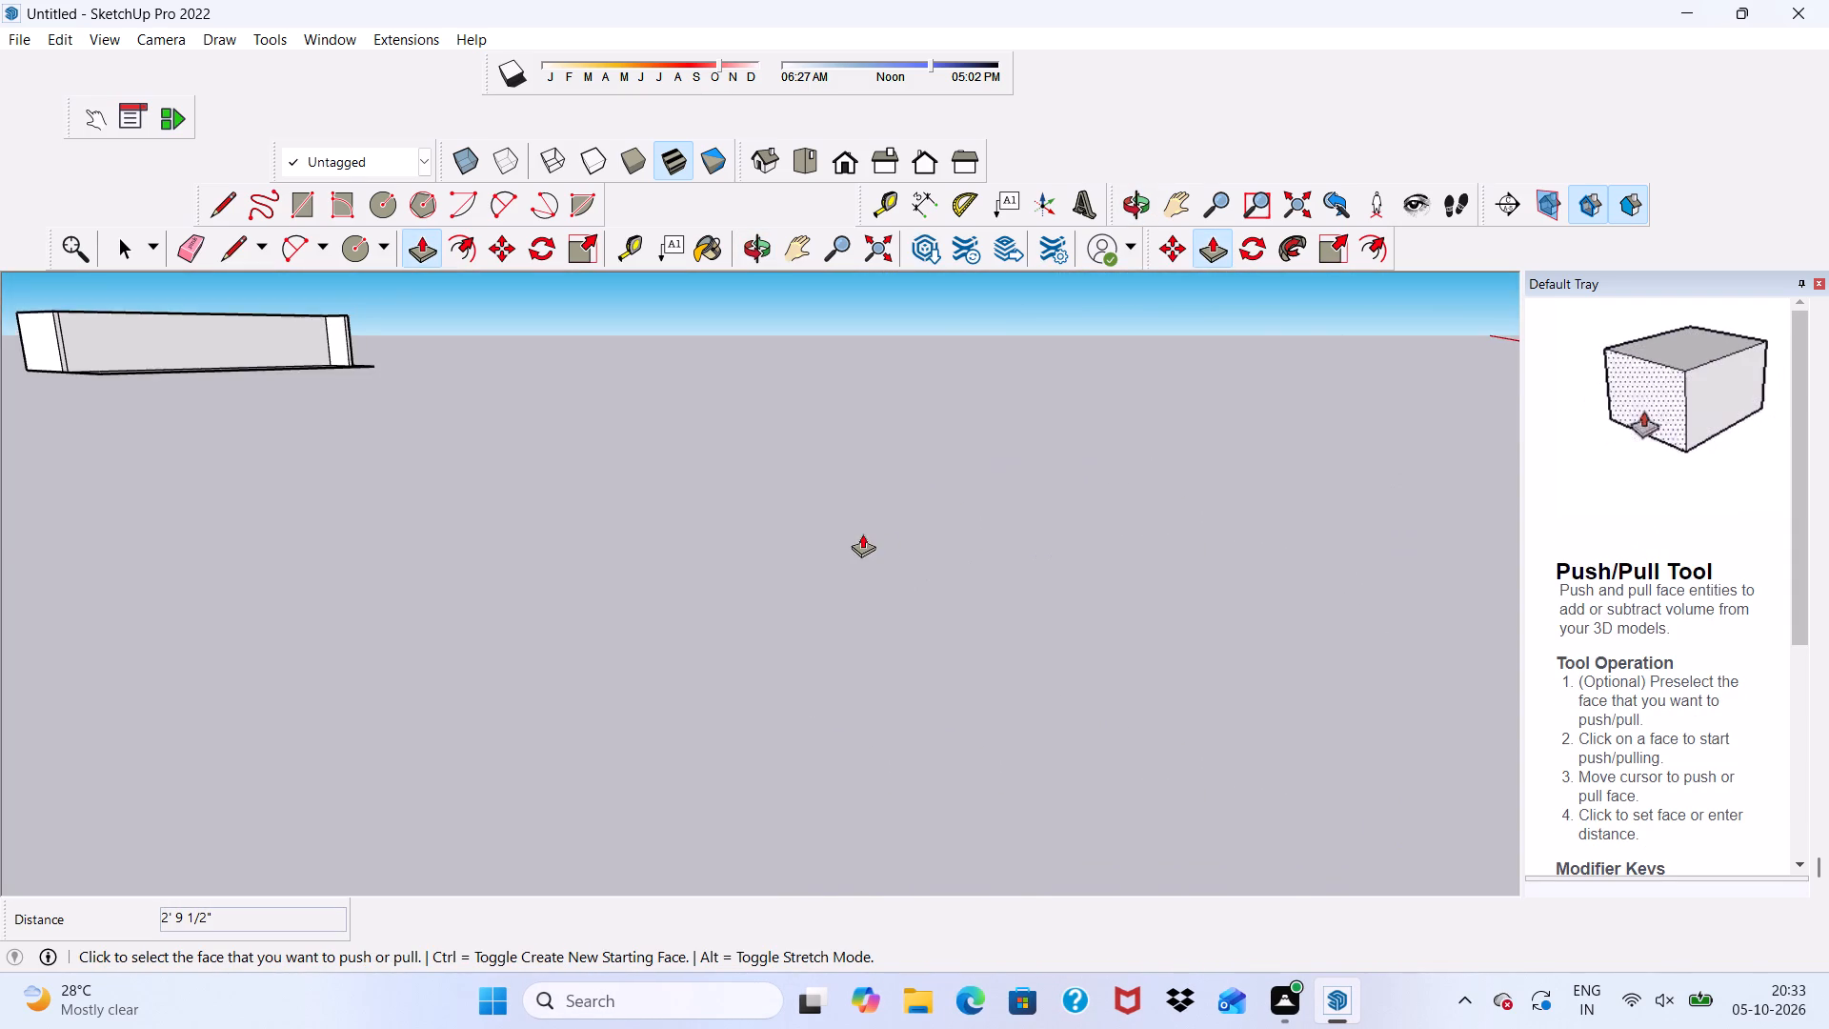
scroll(862, 534, "down", 4)
scroll(856, 512, "up", 2)
left_click(792, 499)
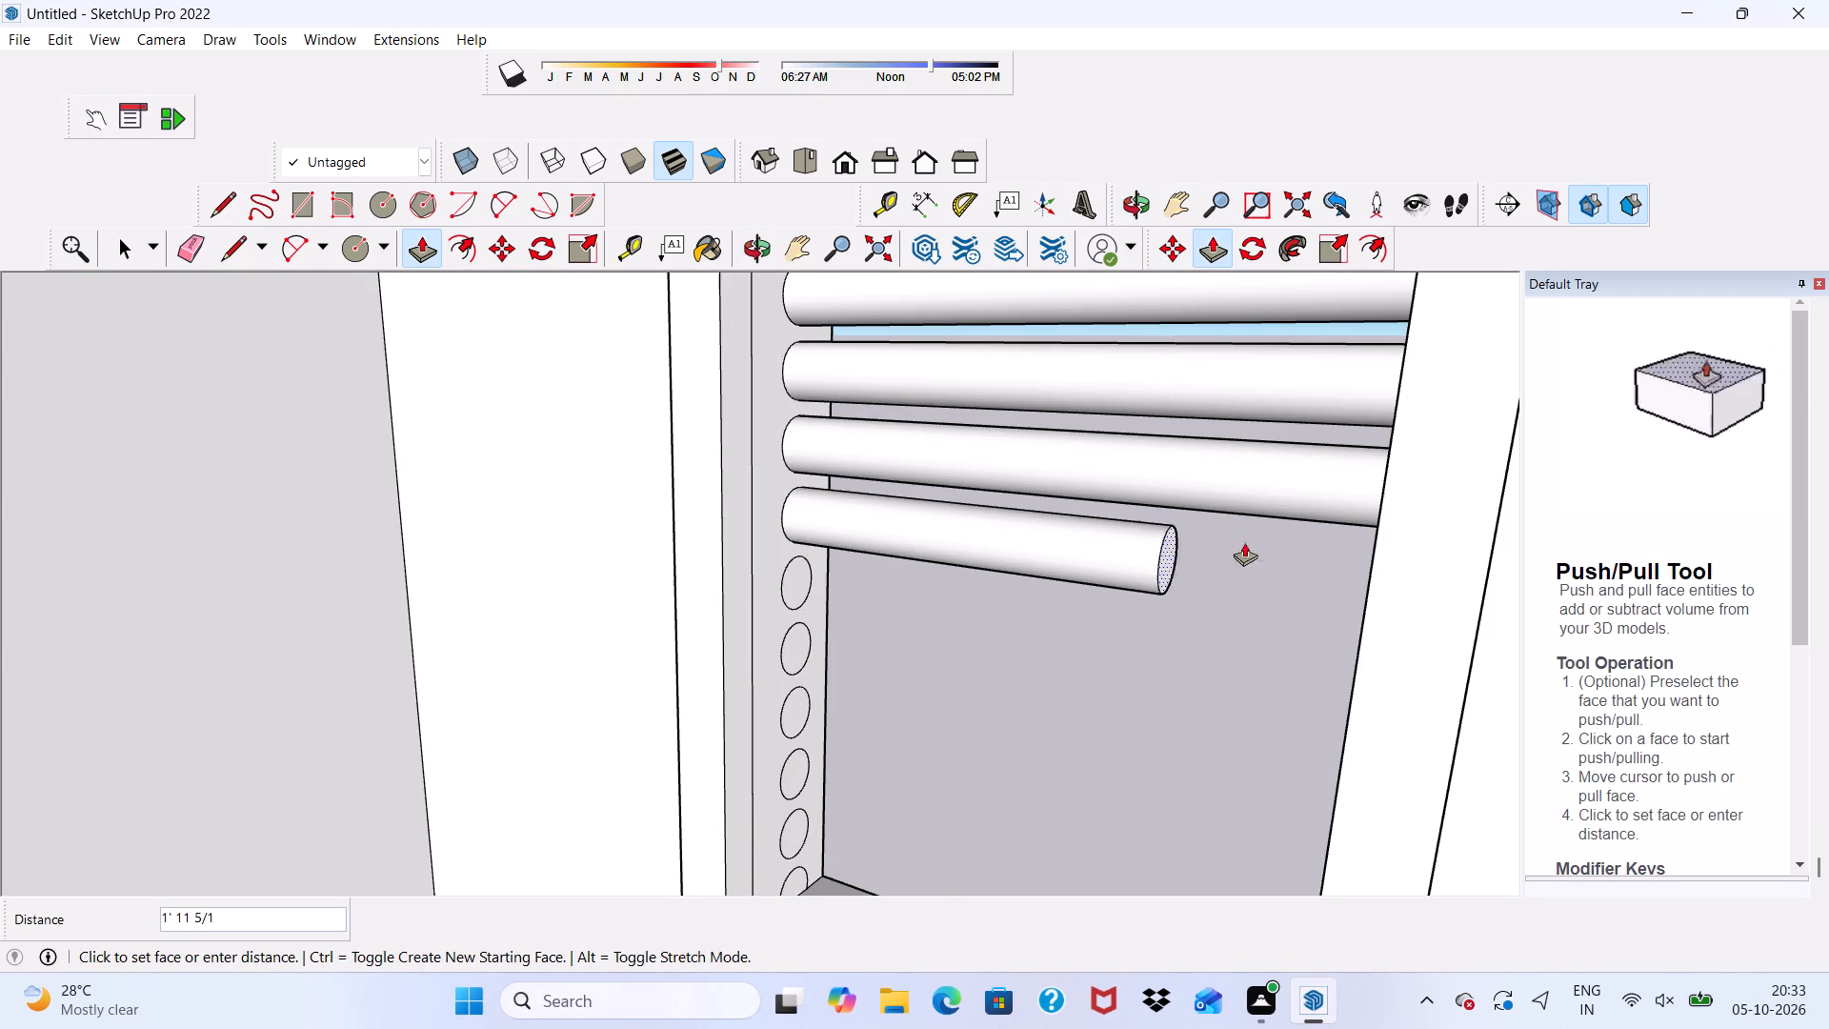
left_click(1385, 555)
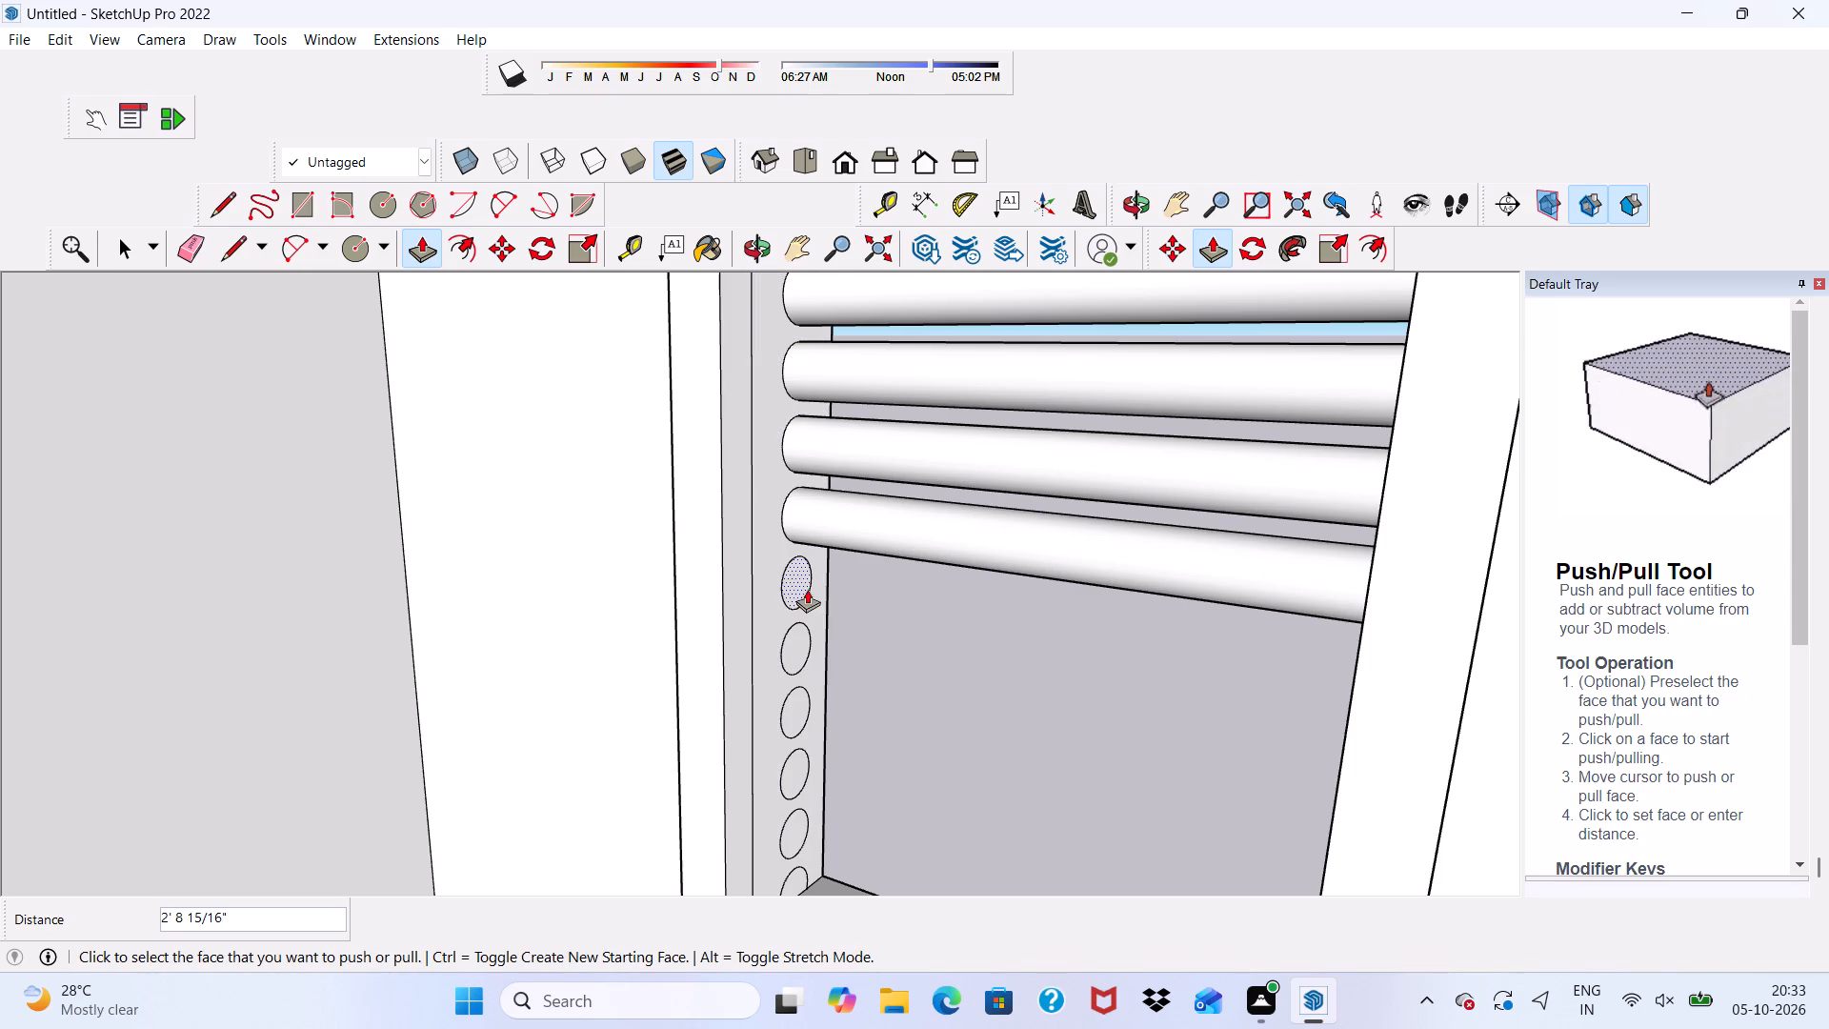
left_click(790, 576)
scroll(1057, 595, "down", 2)
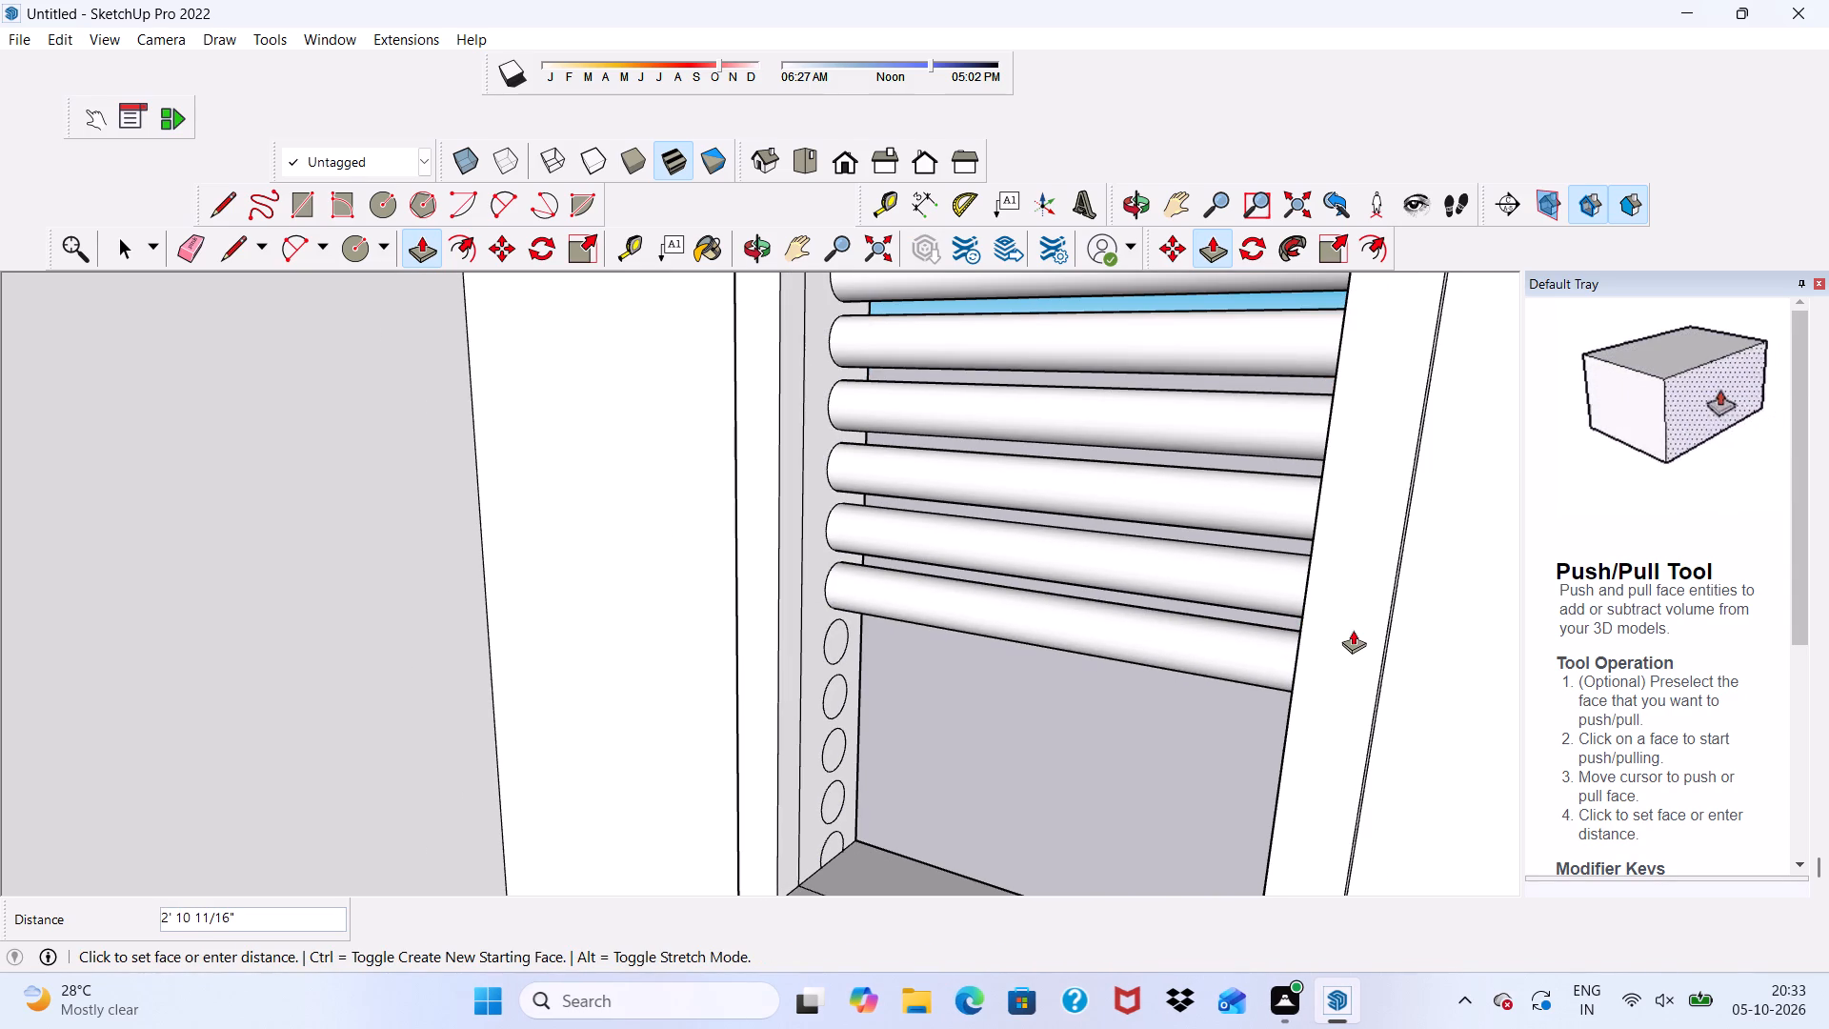
left_click(1353, 630)
Push/Pull the seventh and eighth circles from the top about 2' 8 9/16" and 2' 8 3/16" across the opening.
scroll(869, 643, "up", 2)
left_click(812, 636)
scroll(860, 625, "down", 10)
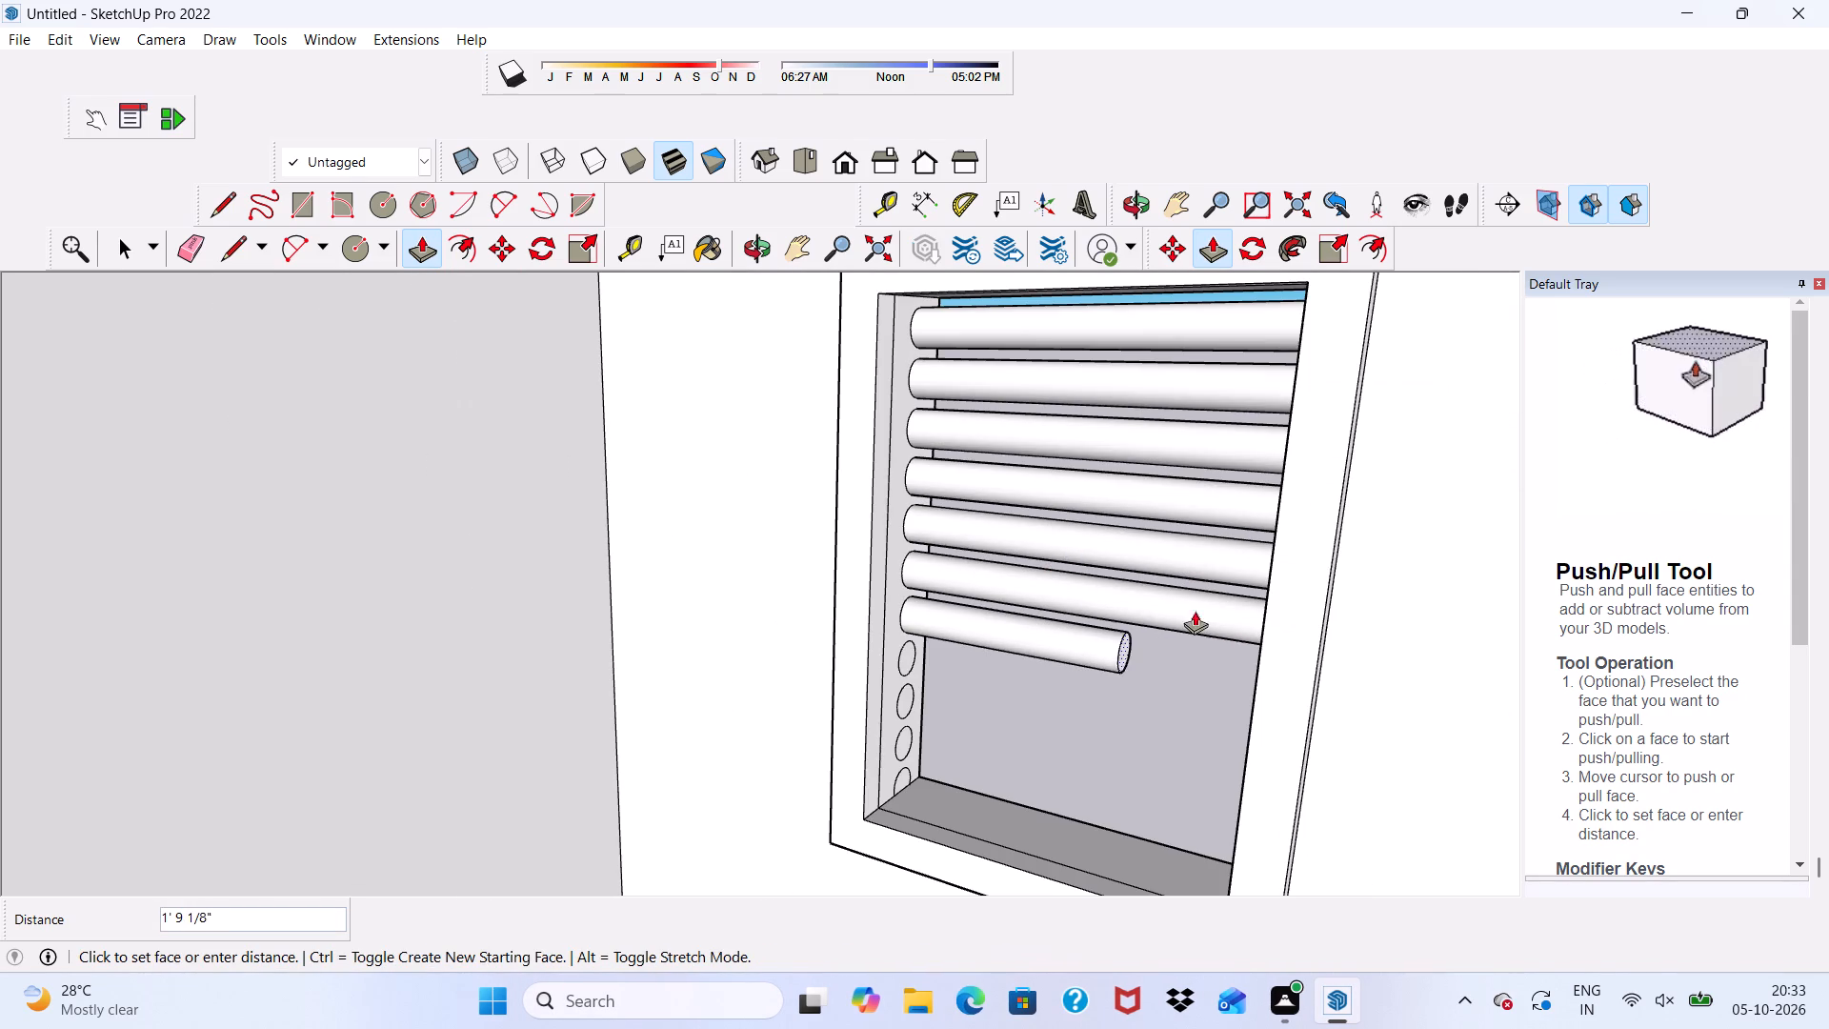
left_click(1271, 656)
scroll(931, 682, "up", 4)
scroll(693, 612, "down", 2)
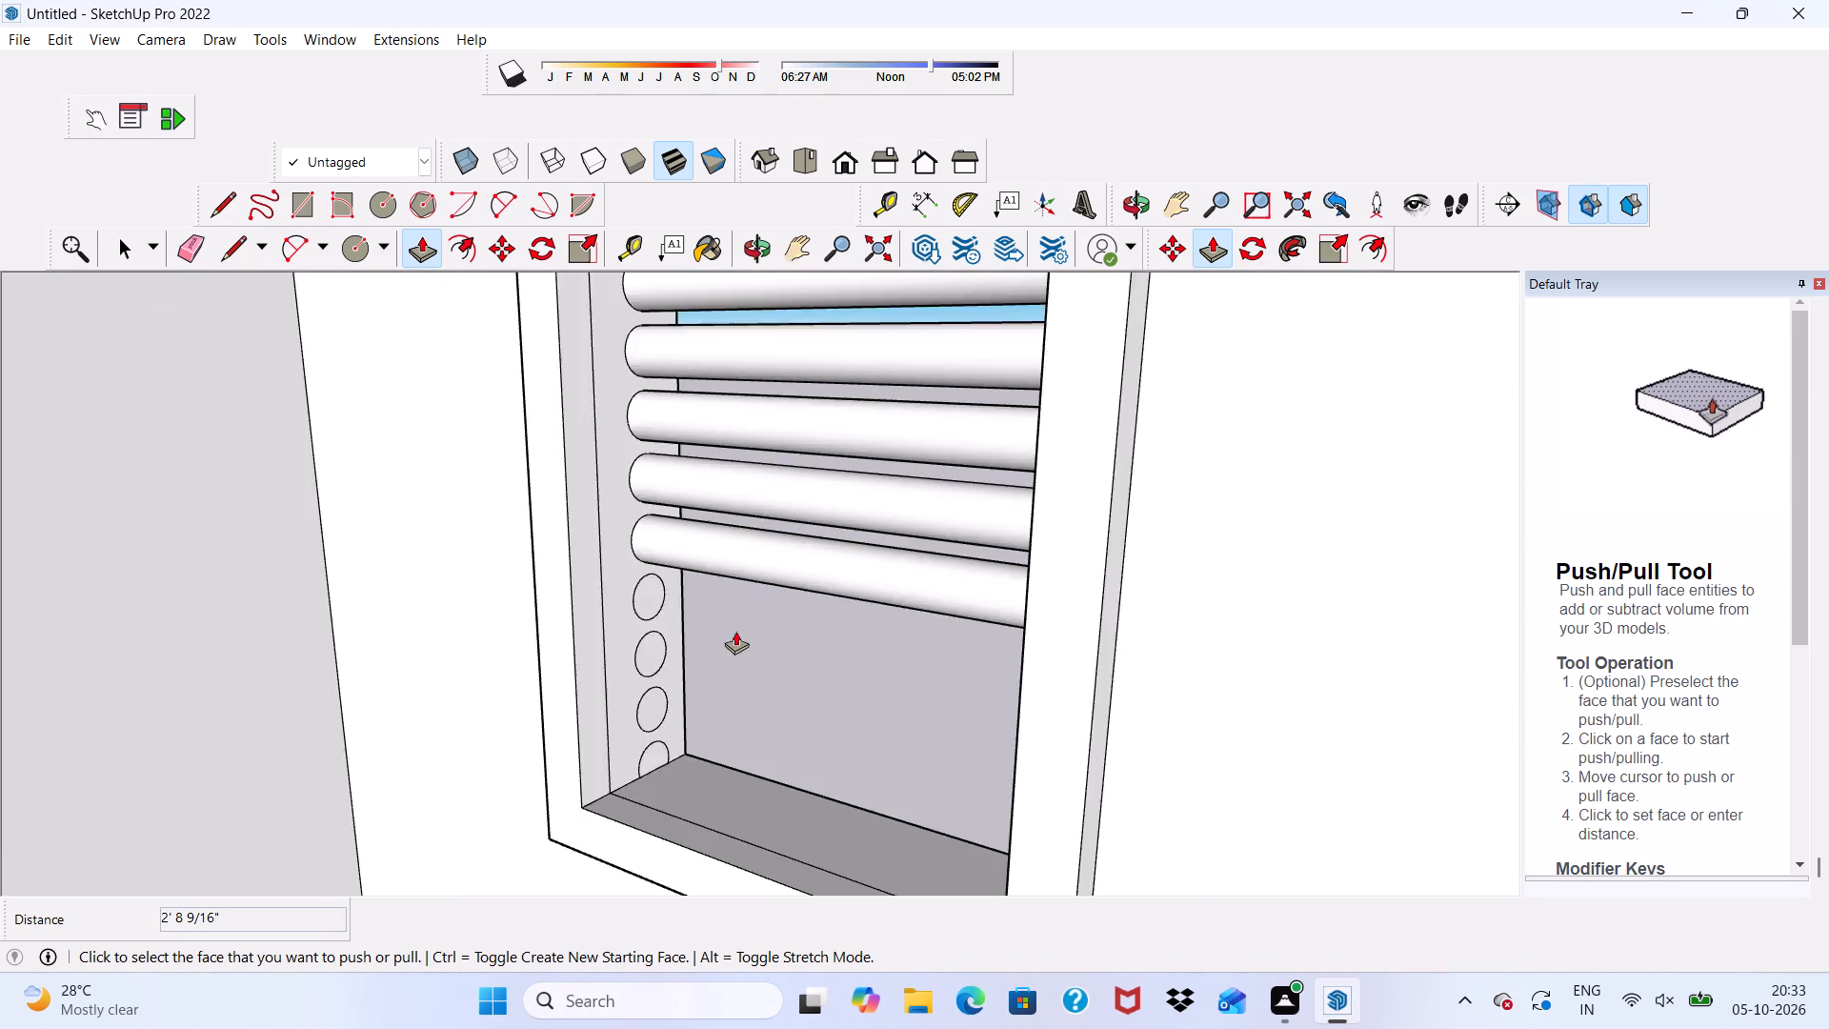
scroll(735, 631, "down", 4)
scroll(693, 611, "up", 4)
left_click(693, 611)
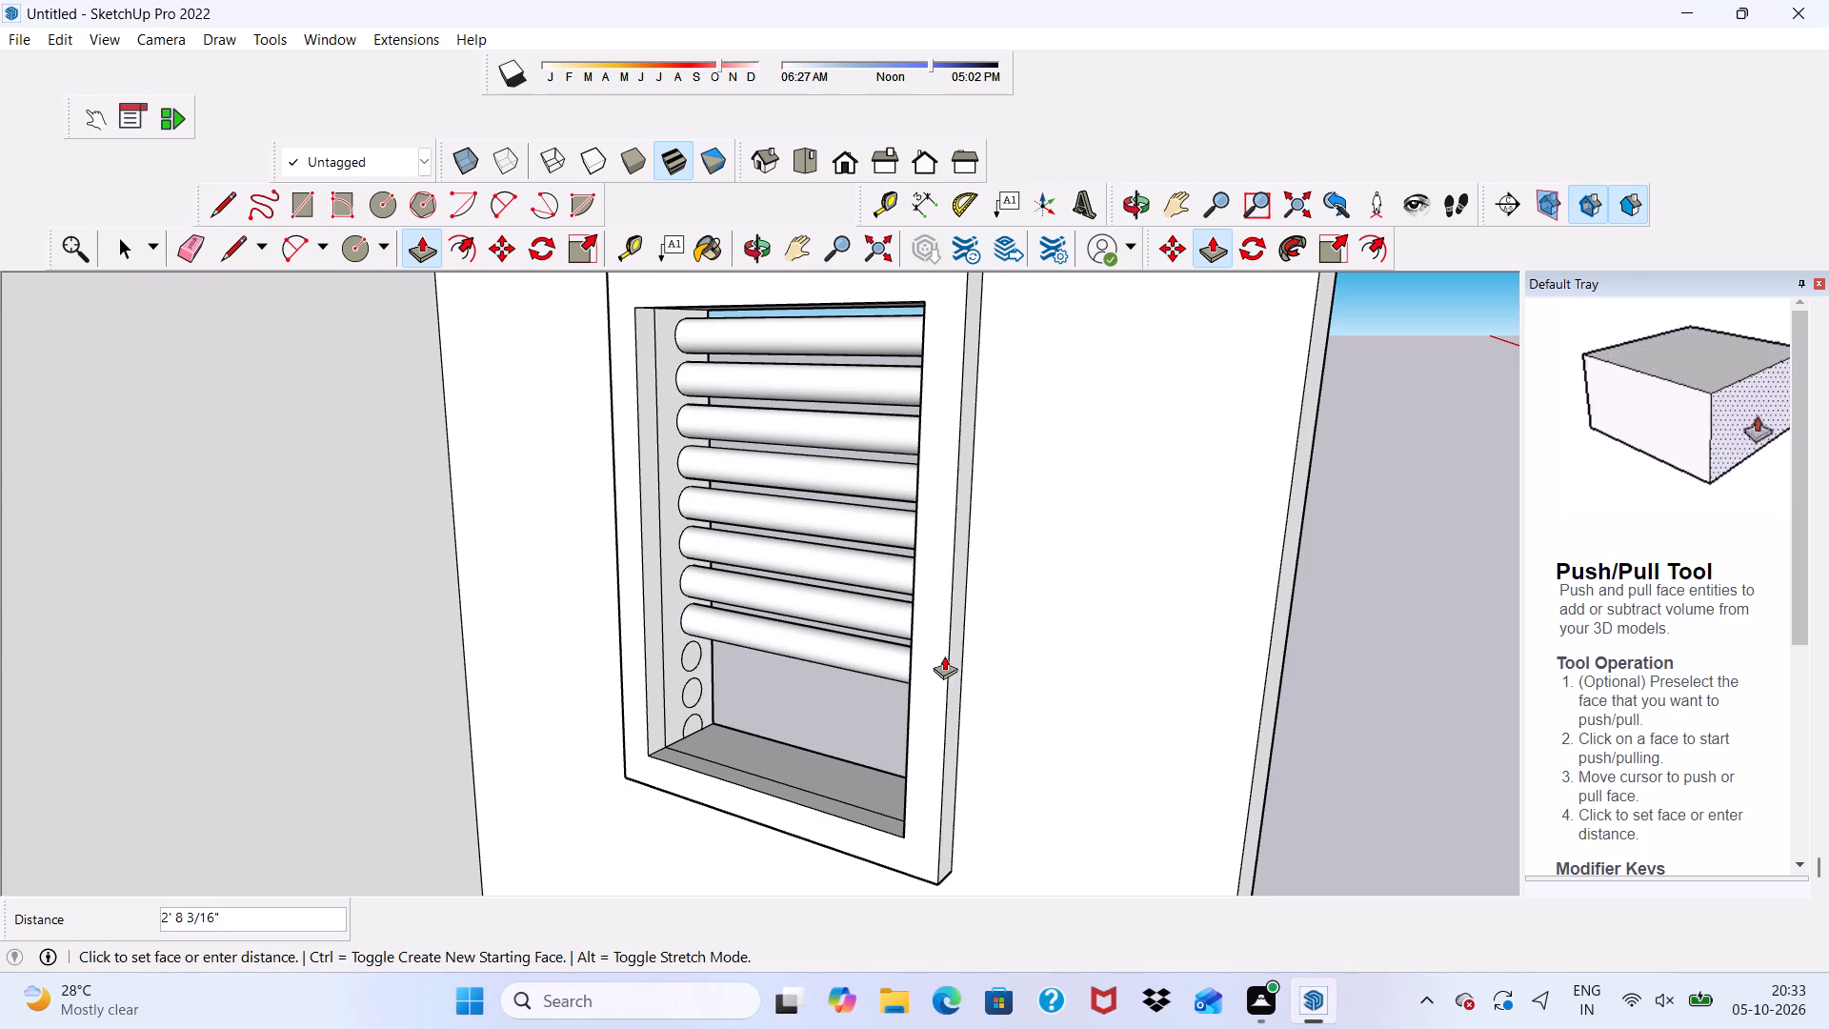
left_click(944, 656)
Push/Pull the ninth and tenth circles from the top about 2' 5 3/4" and 2' 5 7/8" across the opening.
scroll(734, 649, "up", 4)
scroll(606, 670, "down", 5)
scroll(551, 696, "up", 4)
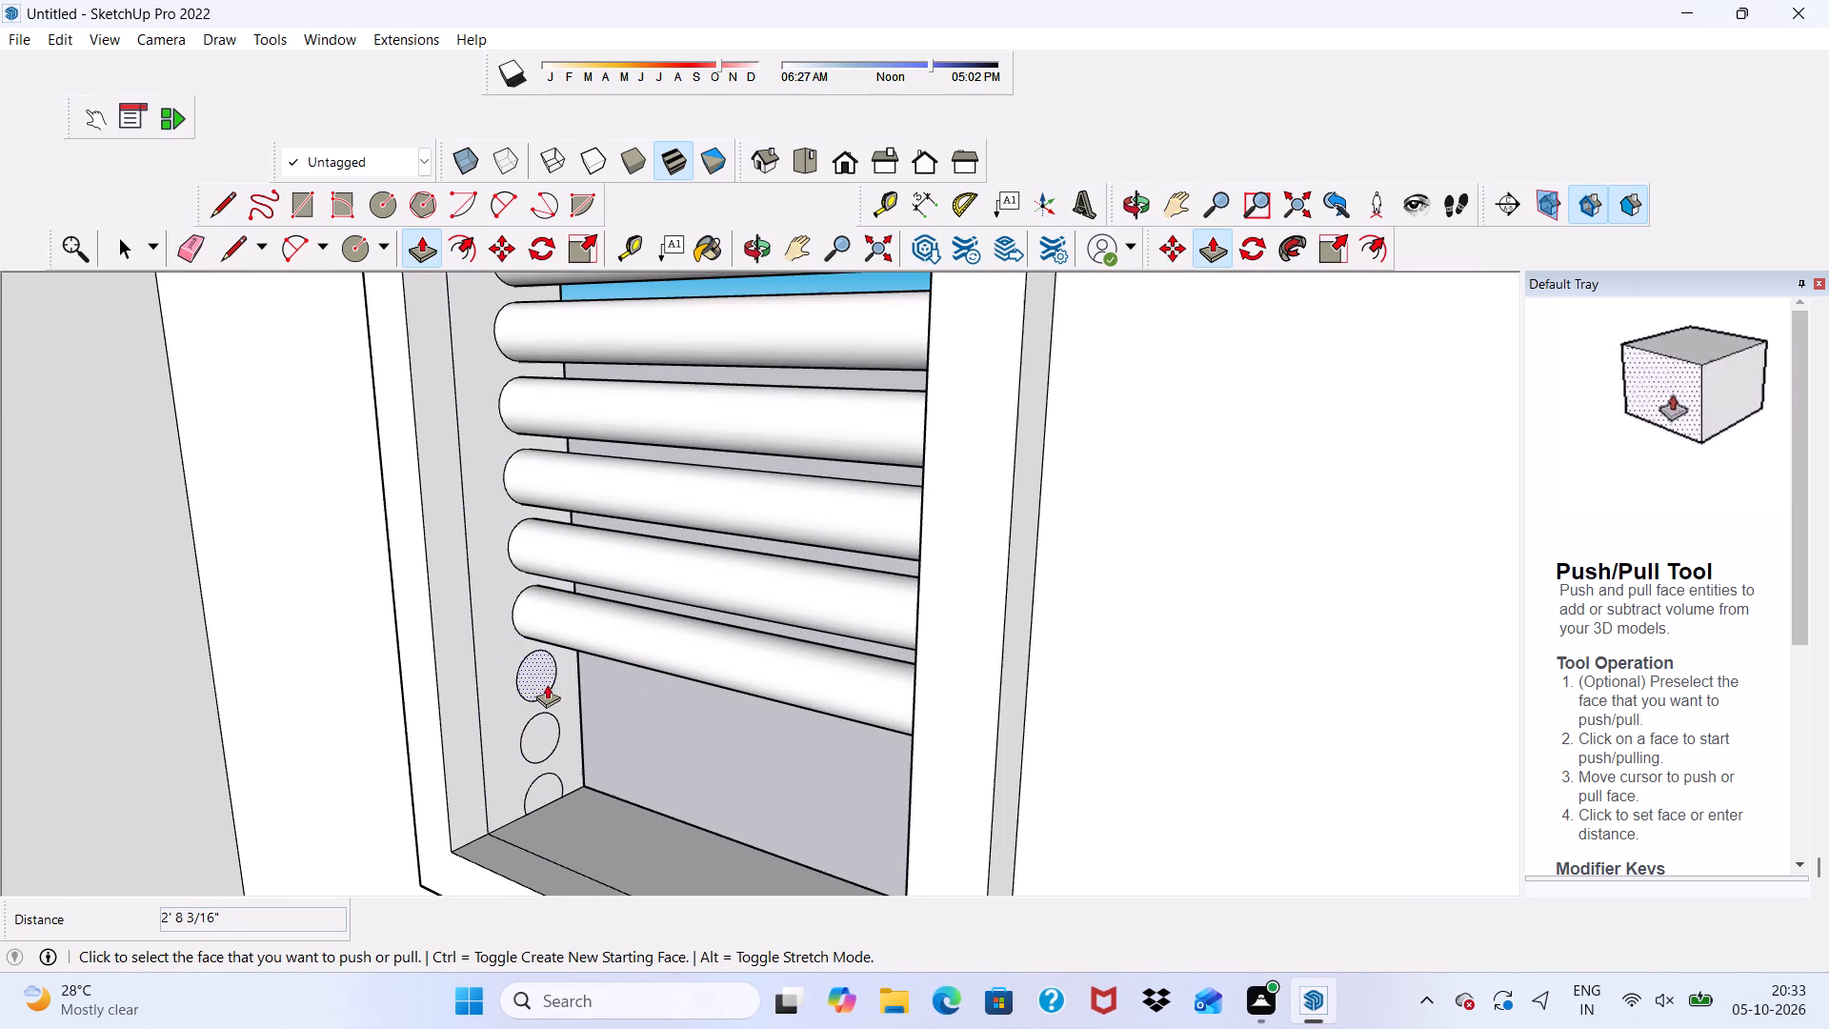
left_click(543, 670)
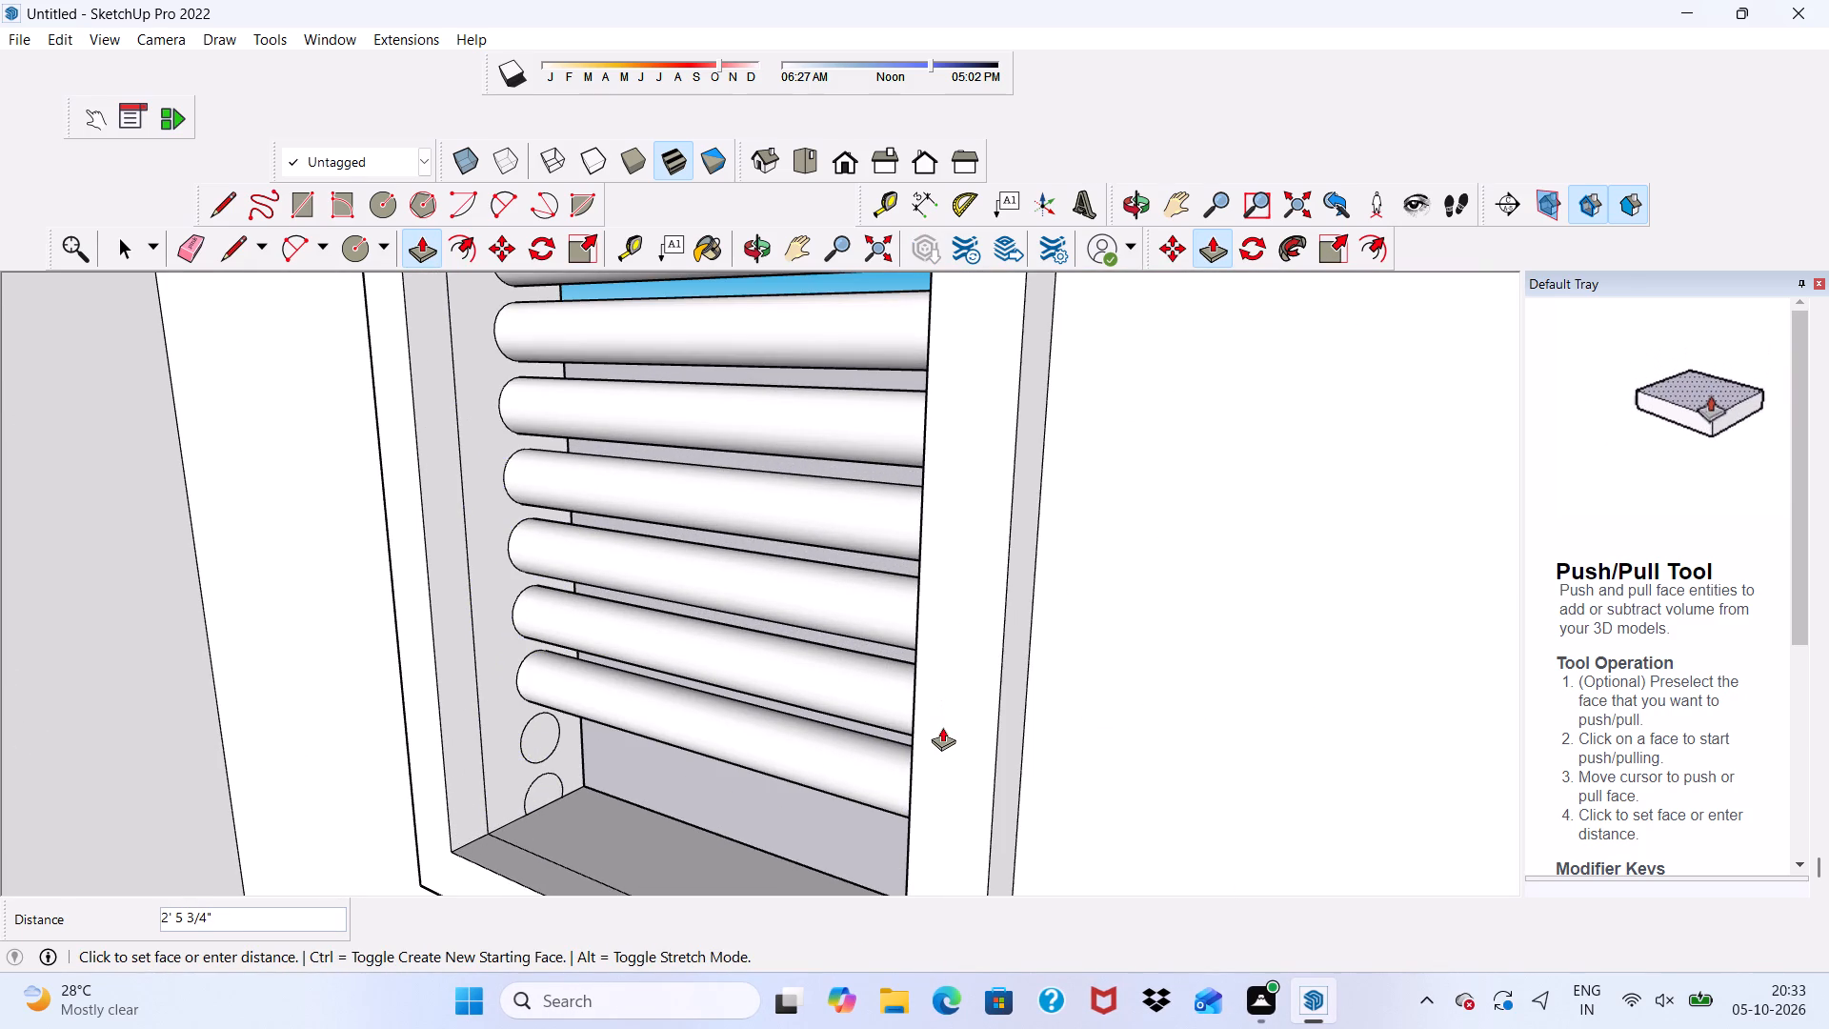
left_click(943, 733)
scroll(837, 747, "up", 3)
left_click(485, 733)
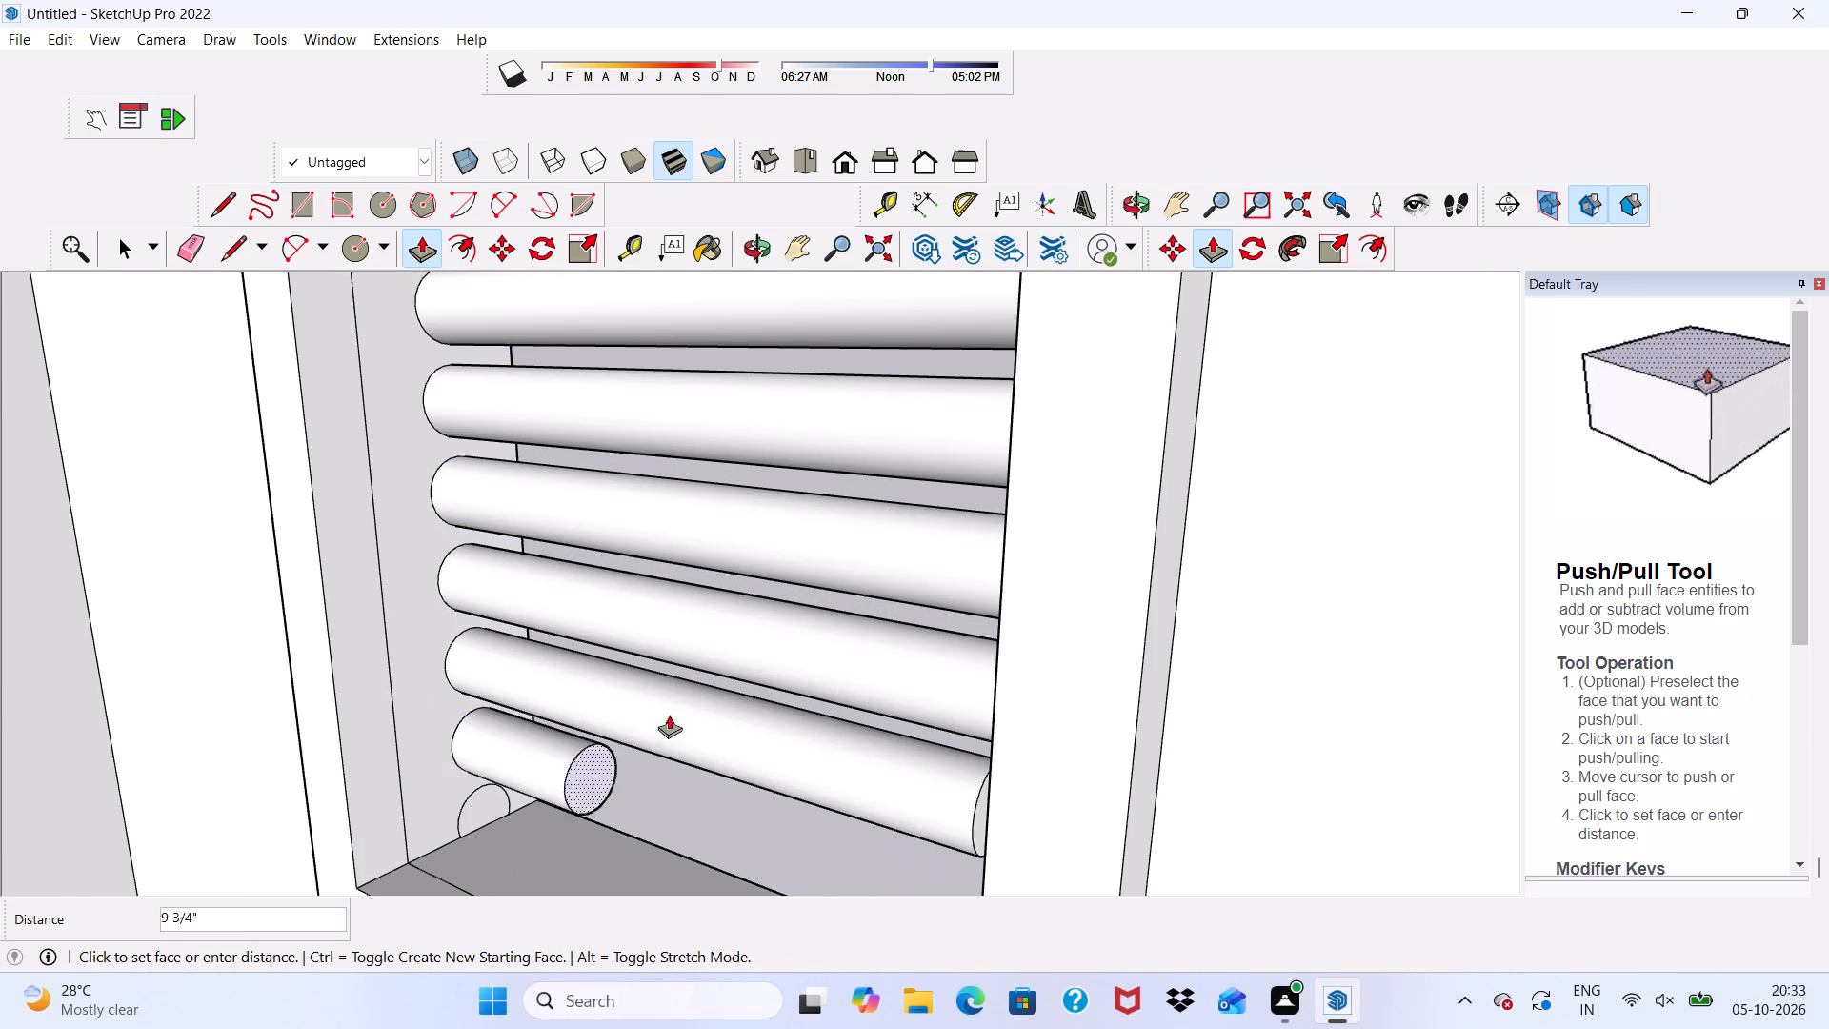
scroll(689, 708, "down", 8)
left_click(898, 798)
Examine how the ends of the lower round bars meet the opposite jamb of the side-wall window opening.
scroll(634, 757, "up", 4)
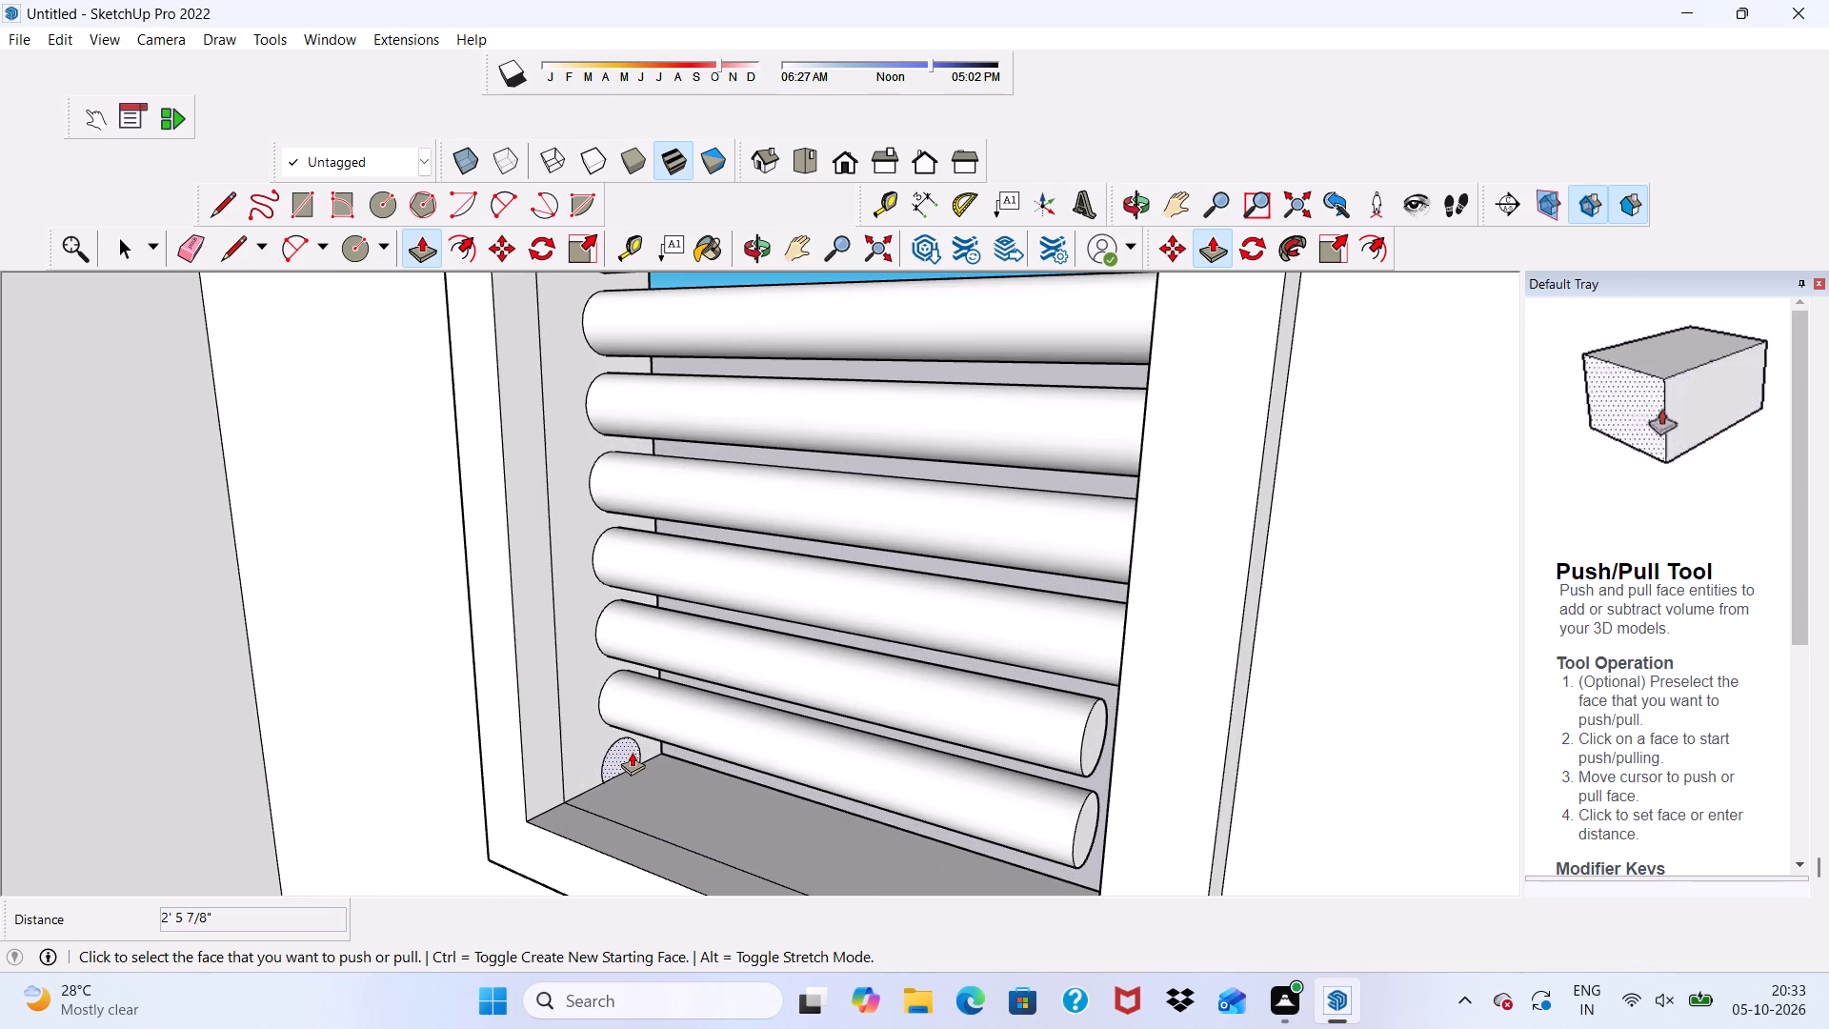
middle_click_drag(703, 738, 1004, 667)
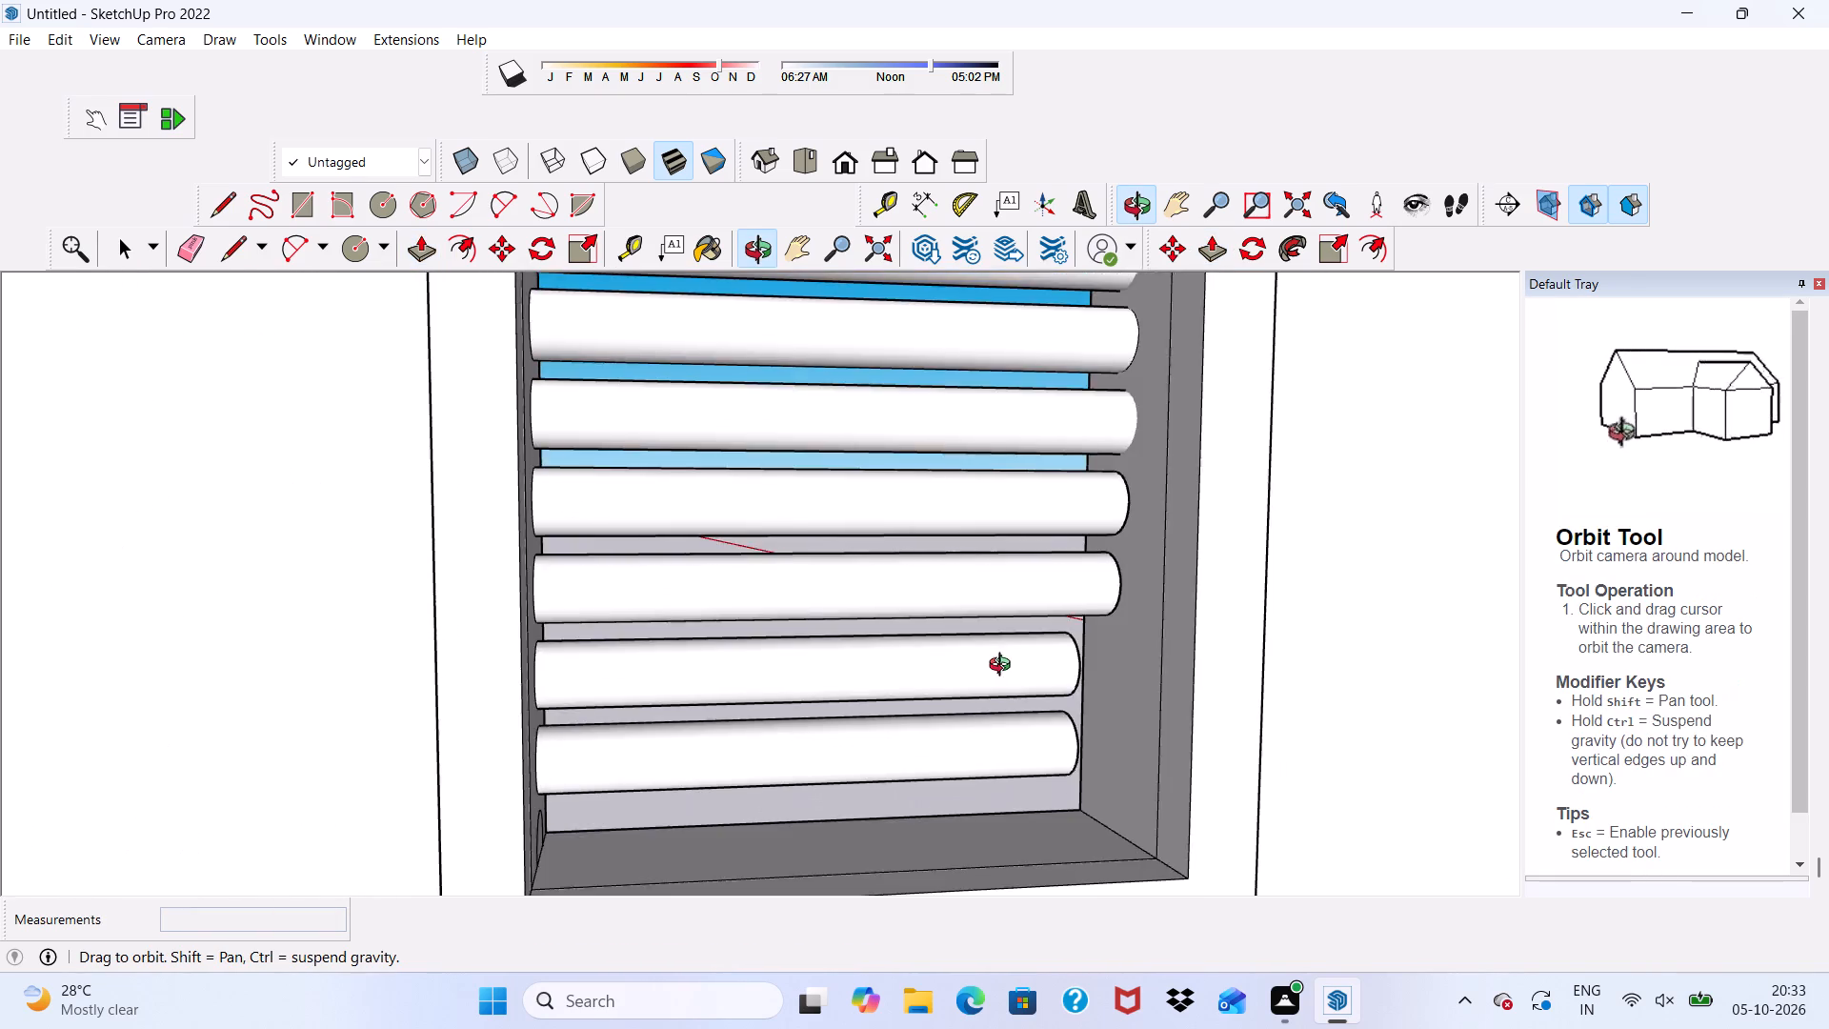
middle_click_drag(1004, 667, 800, 655)
scroll(1198, 660, "up", 3)
scroll(1069, 670, "down", 1)
middle_click_drag(1100, 637, 1001, 627)
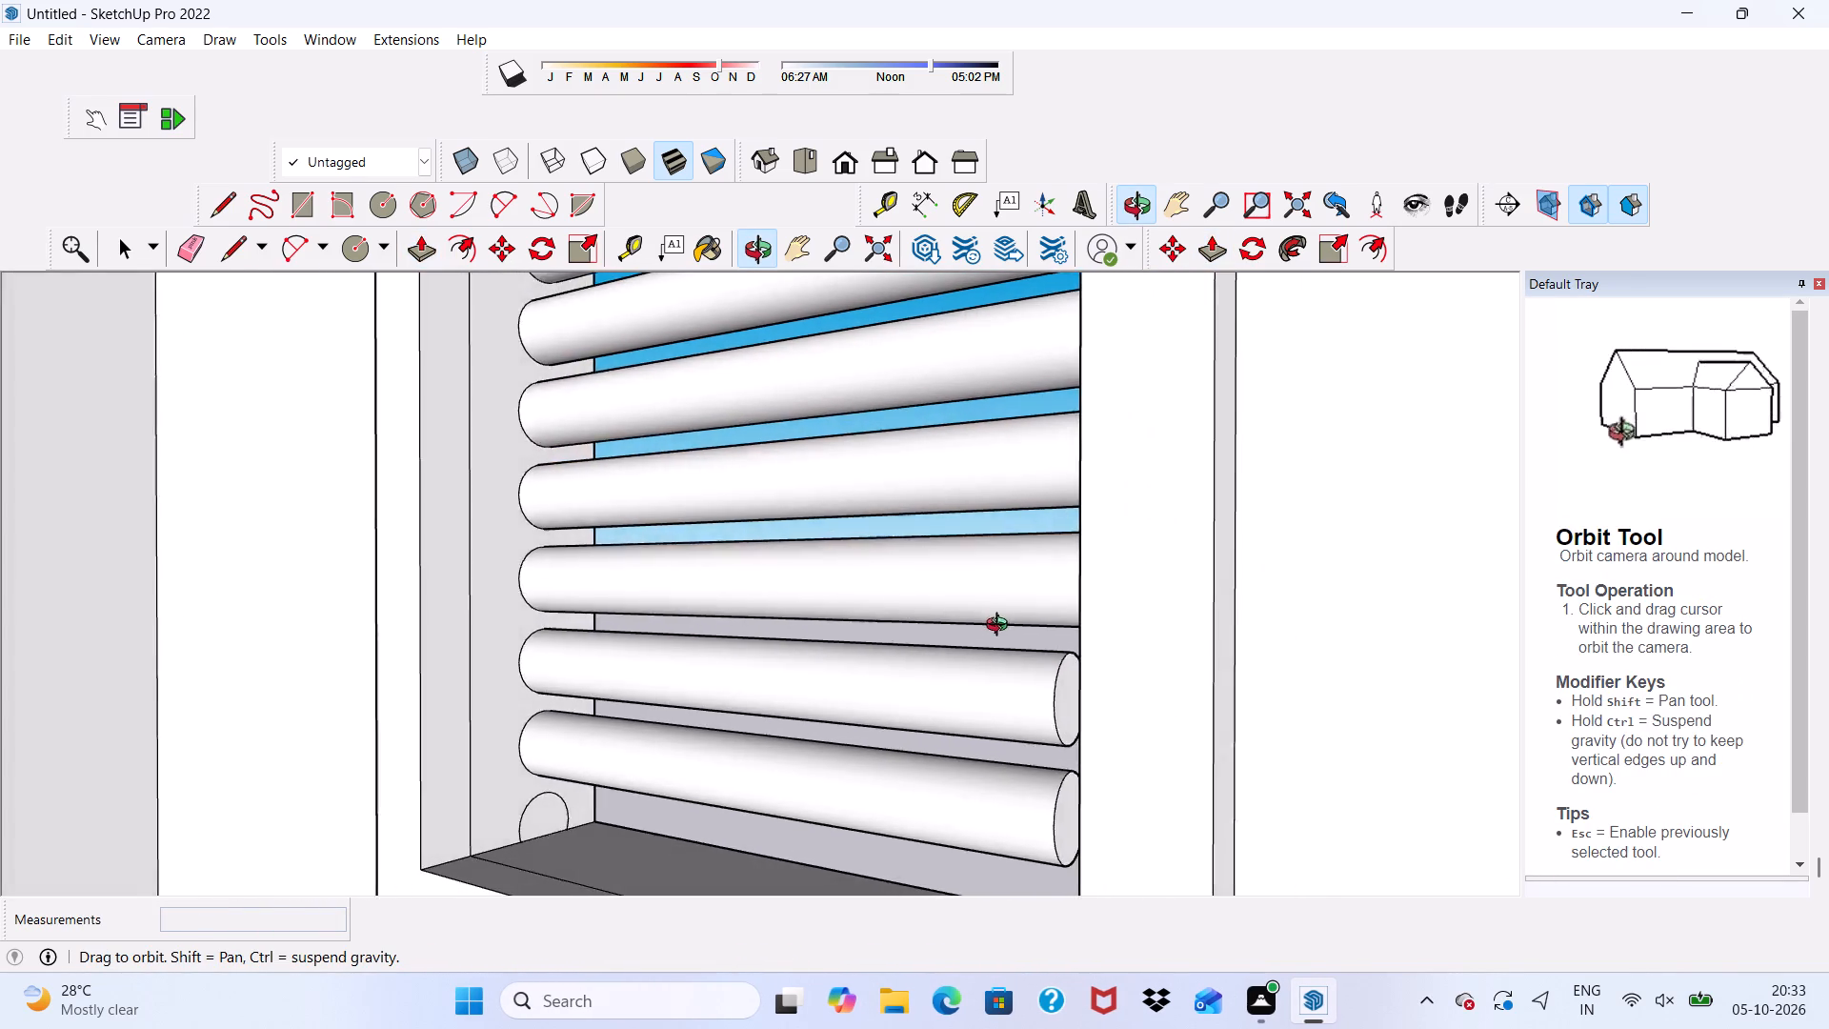
middle_click_drag(1001, 627, 1148, 696)
scroll(1193, 534, "up", 4)
middle_click_drag(1159, 468, 1066, 443)
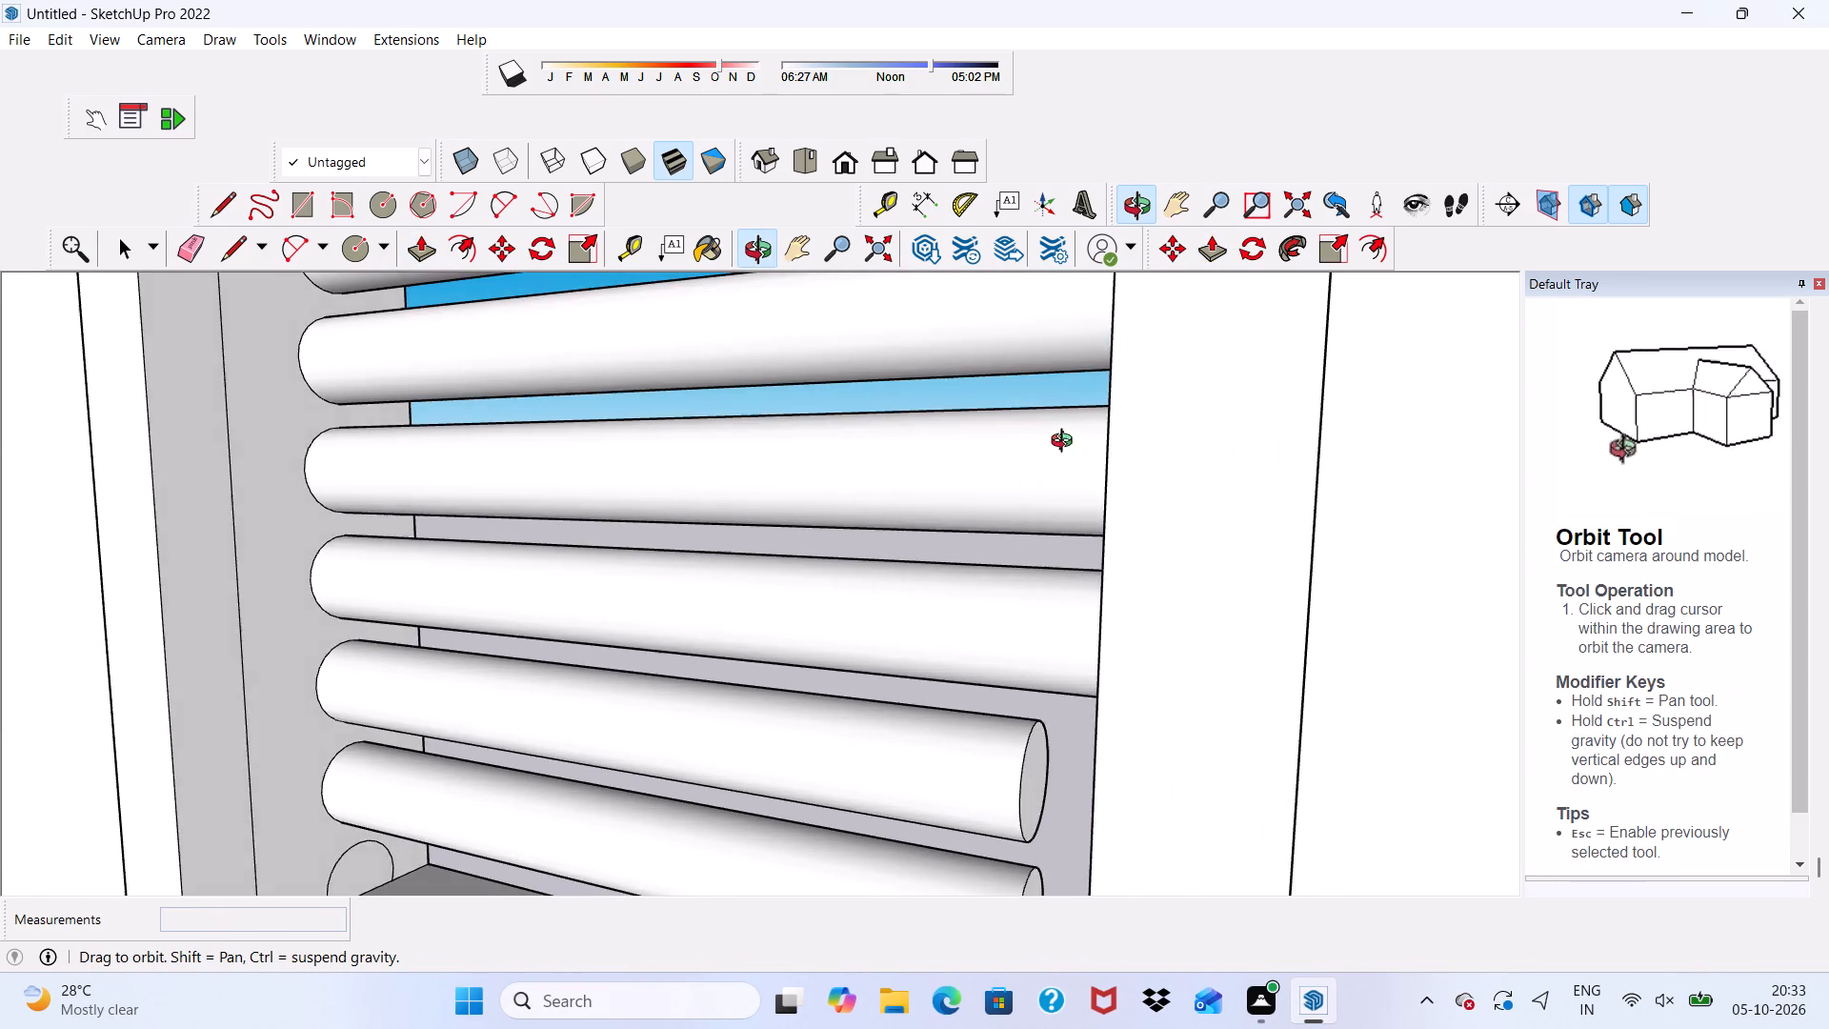
middle_click_drag(1066, 443, 1067, 440)
scroll(1099, 555, "up", 5)
scroll(1015, 635, "down", 2)
scroll(1131, 555, "up", 3)
scroll(1140, 494, "down", 9)
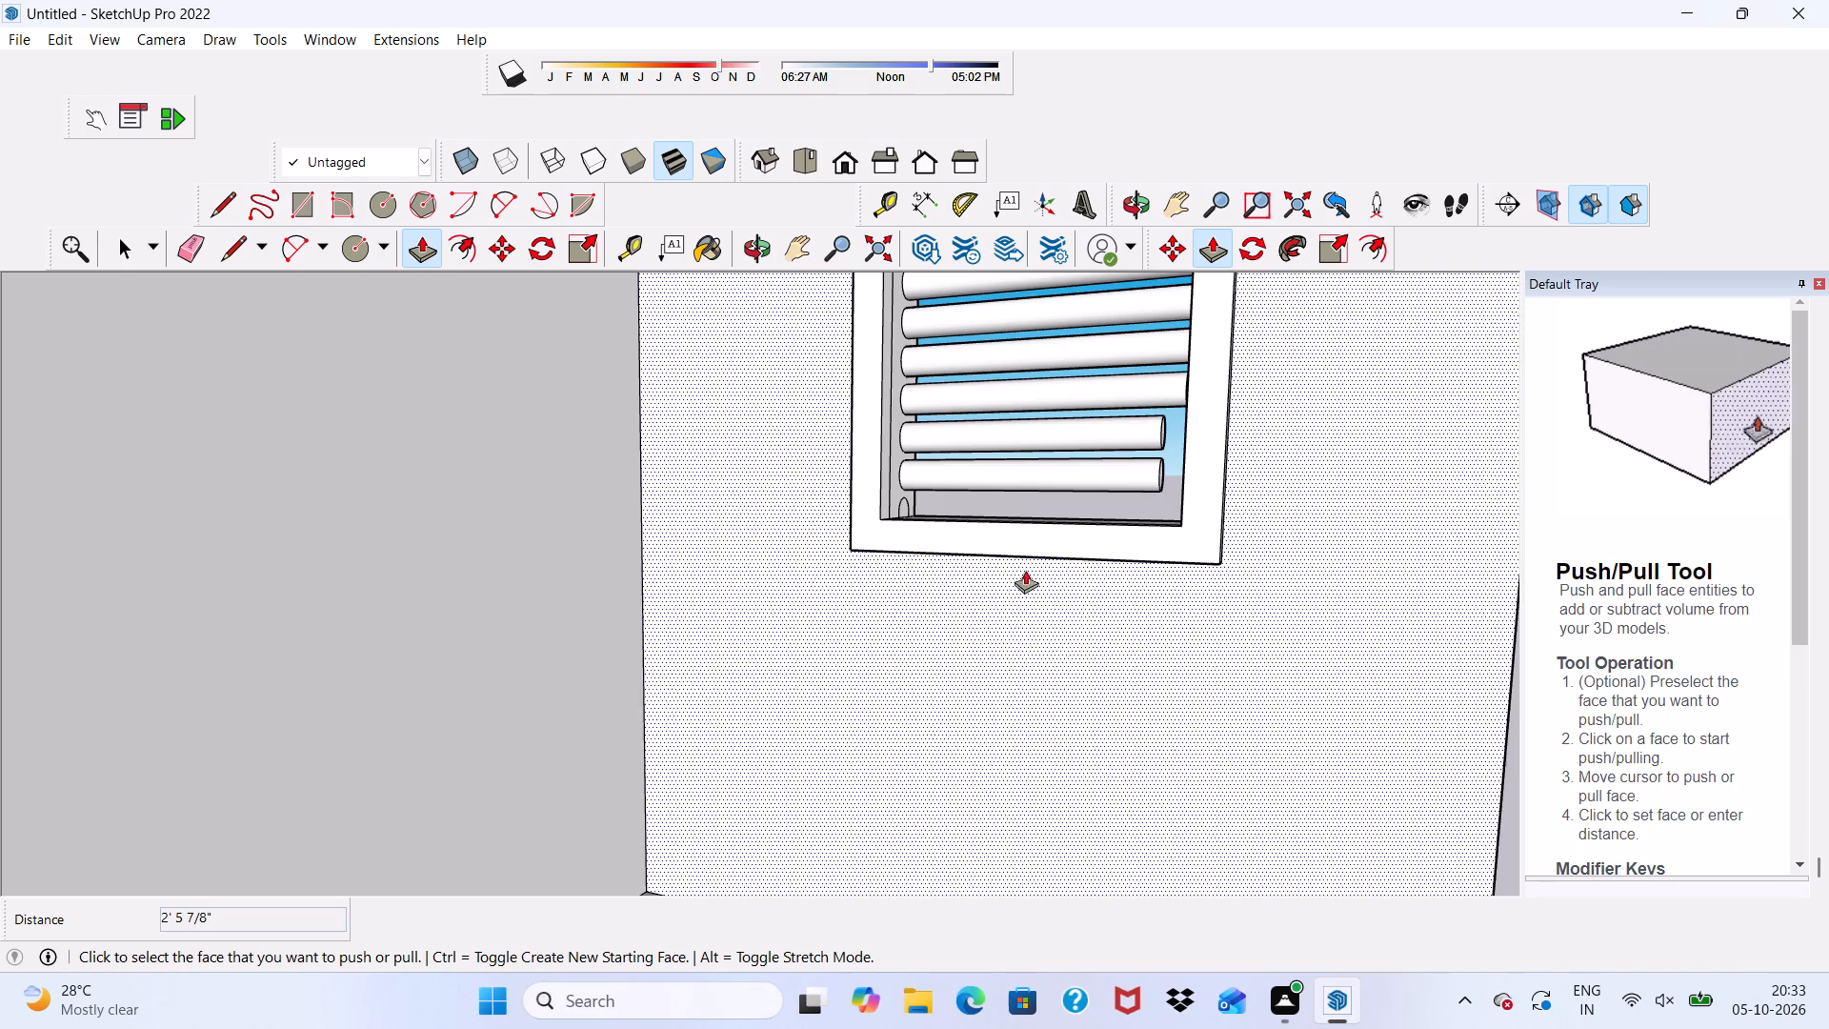
scroll(1184, 414, "up", 9)
middle_click_drag(1167, 382, 1177, 364)
scroll(1177, 364, "up", 4)
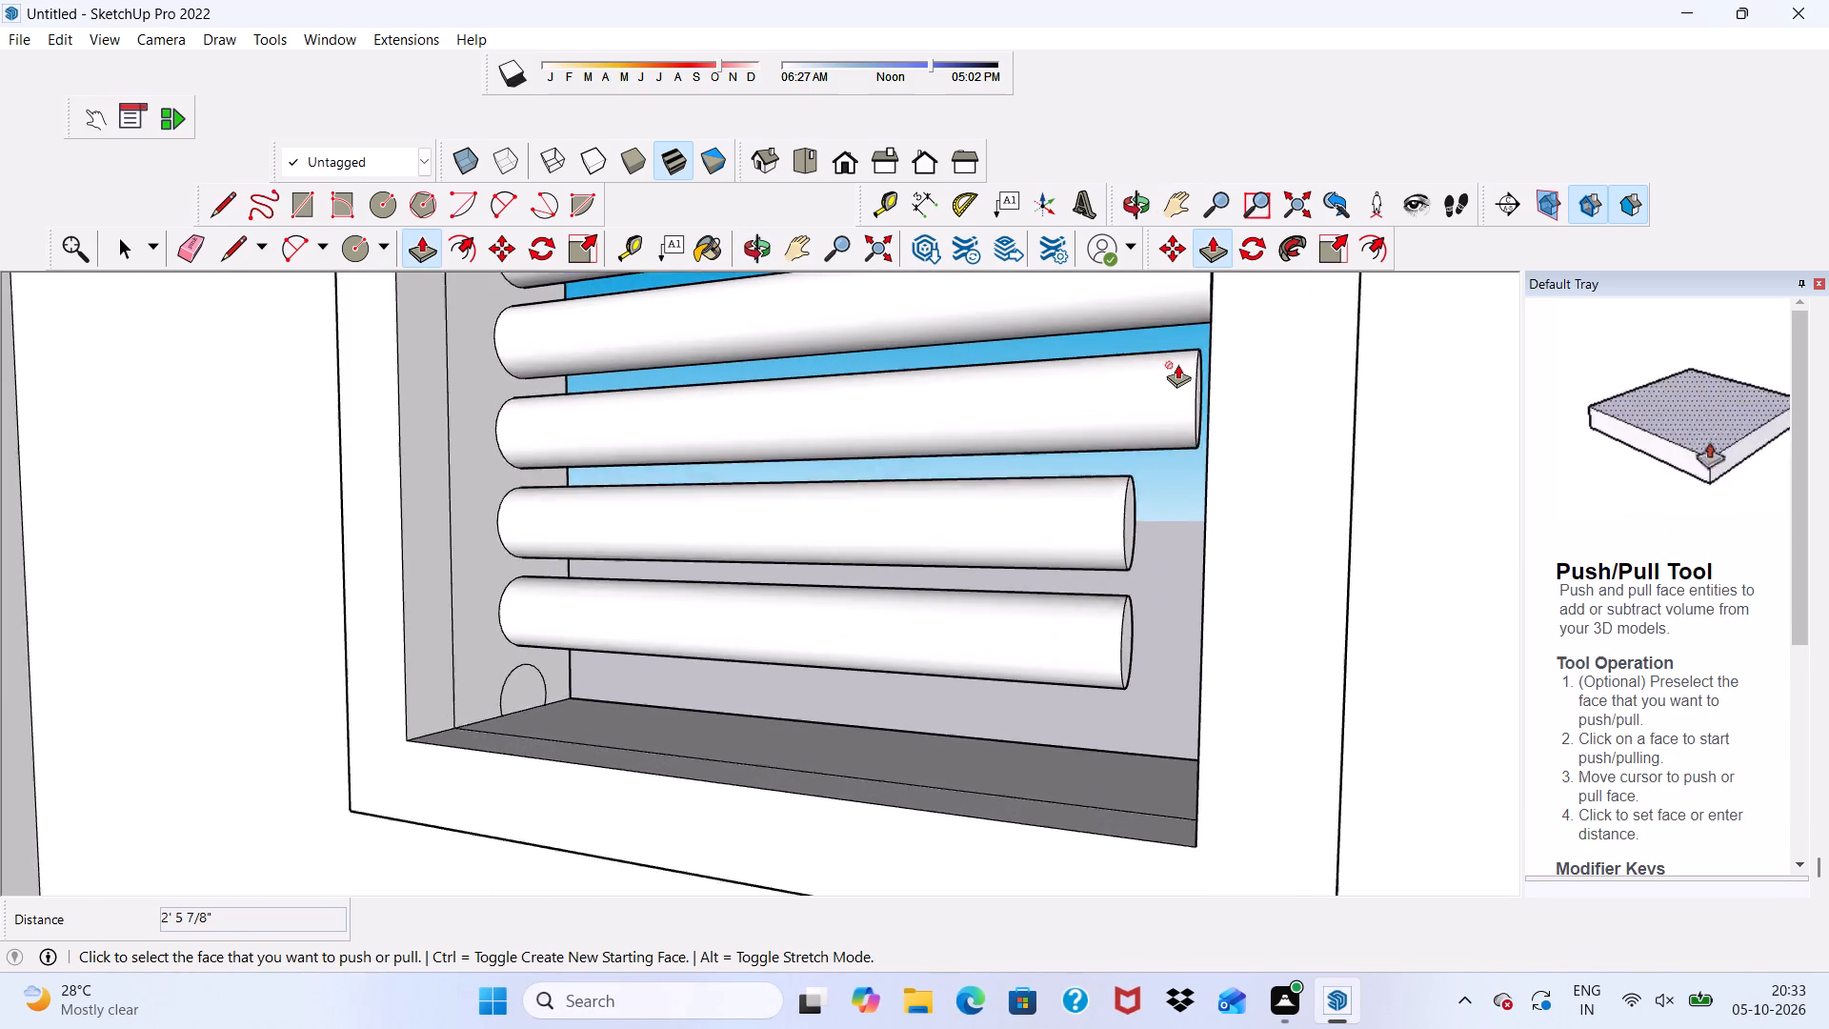
Push/Pull the ends of the eighth and ninth round bars a further 15/16" and 4" to the opposite jamb of the side-wall window.
scroll(1177, 364, "up", 9)
left_click(1217, 412)
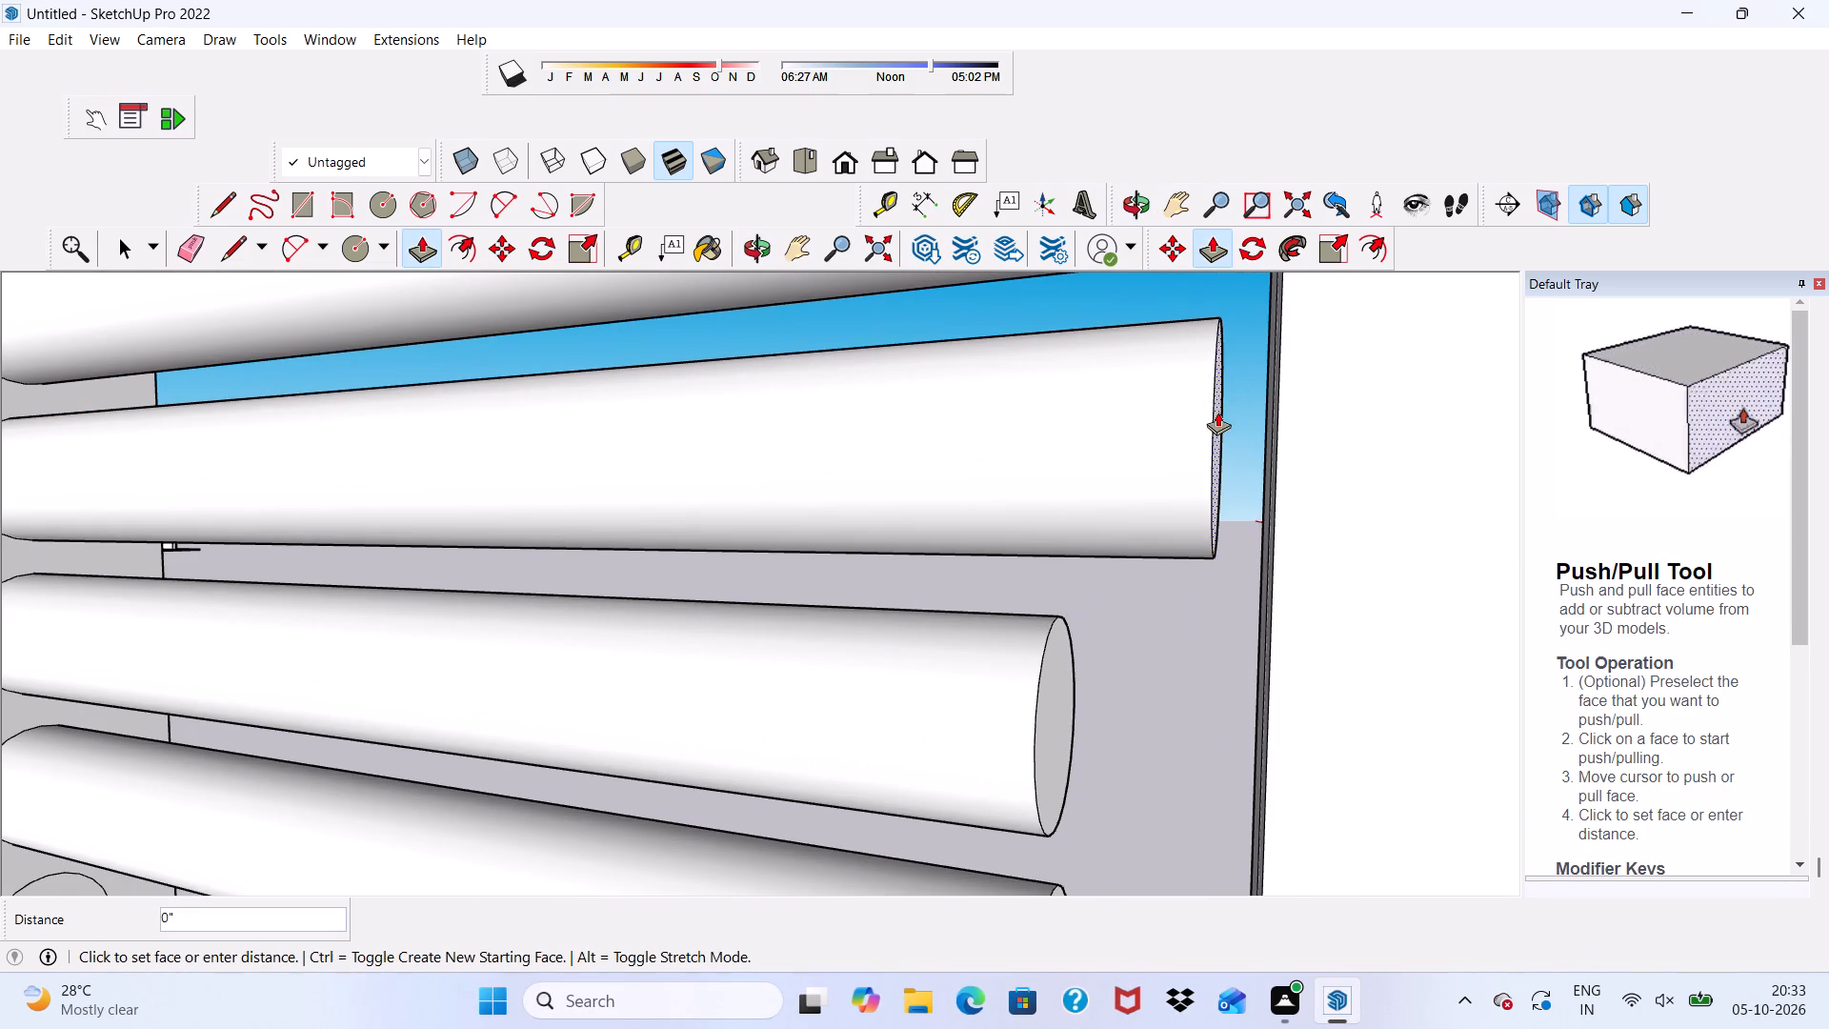
left_click(1289, 416)
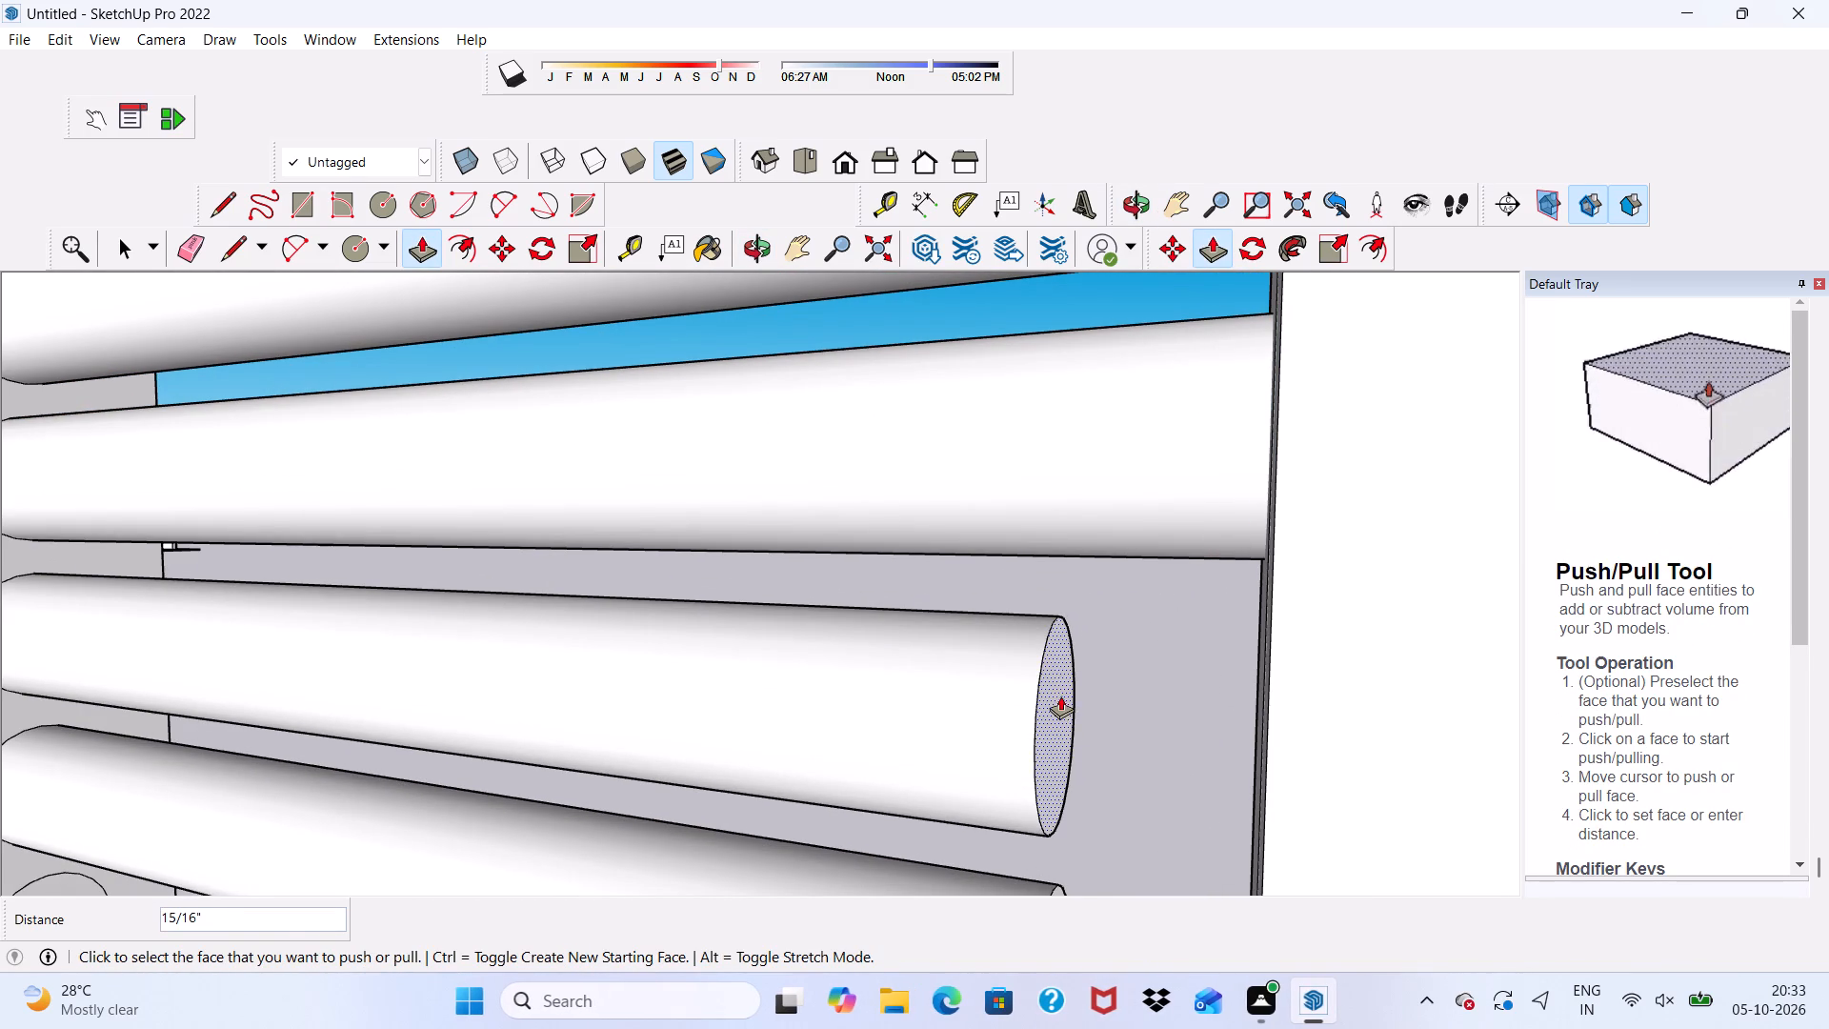
left_click(1060, 696)
left_click(1336, 671)
Push/Pull the end of the tenth round bar about 3 3/4" further to the opposite jamb of the side-wall window.
scroll(1320, 636, "down", 5)
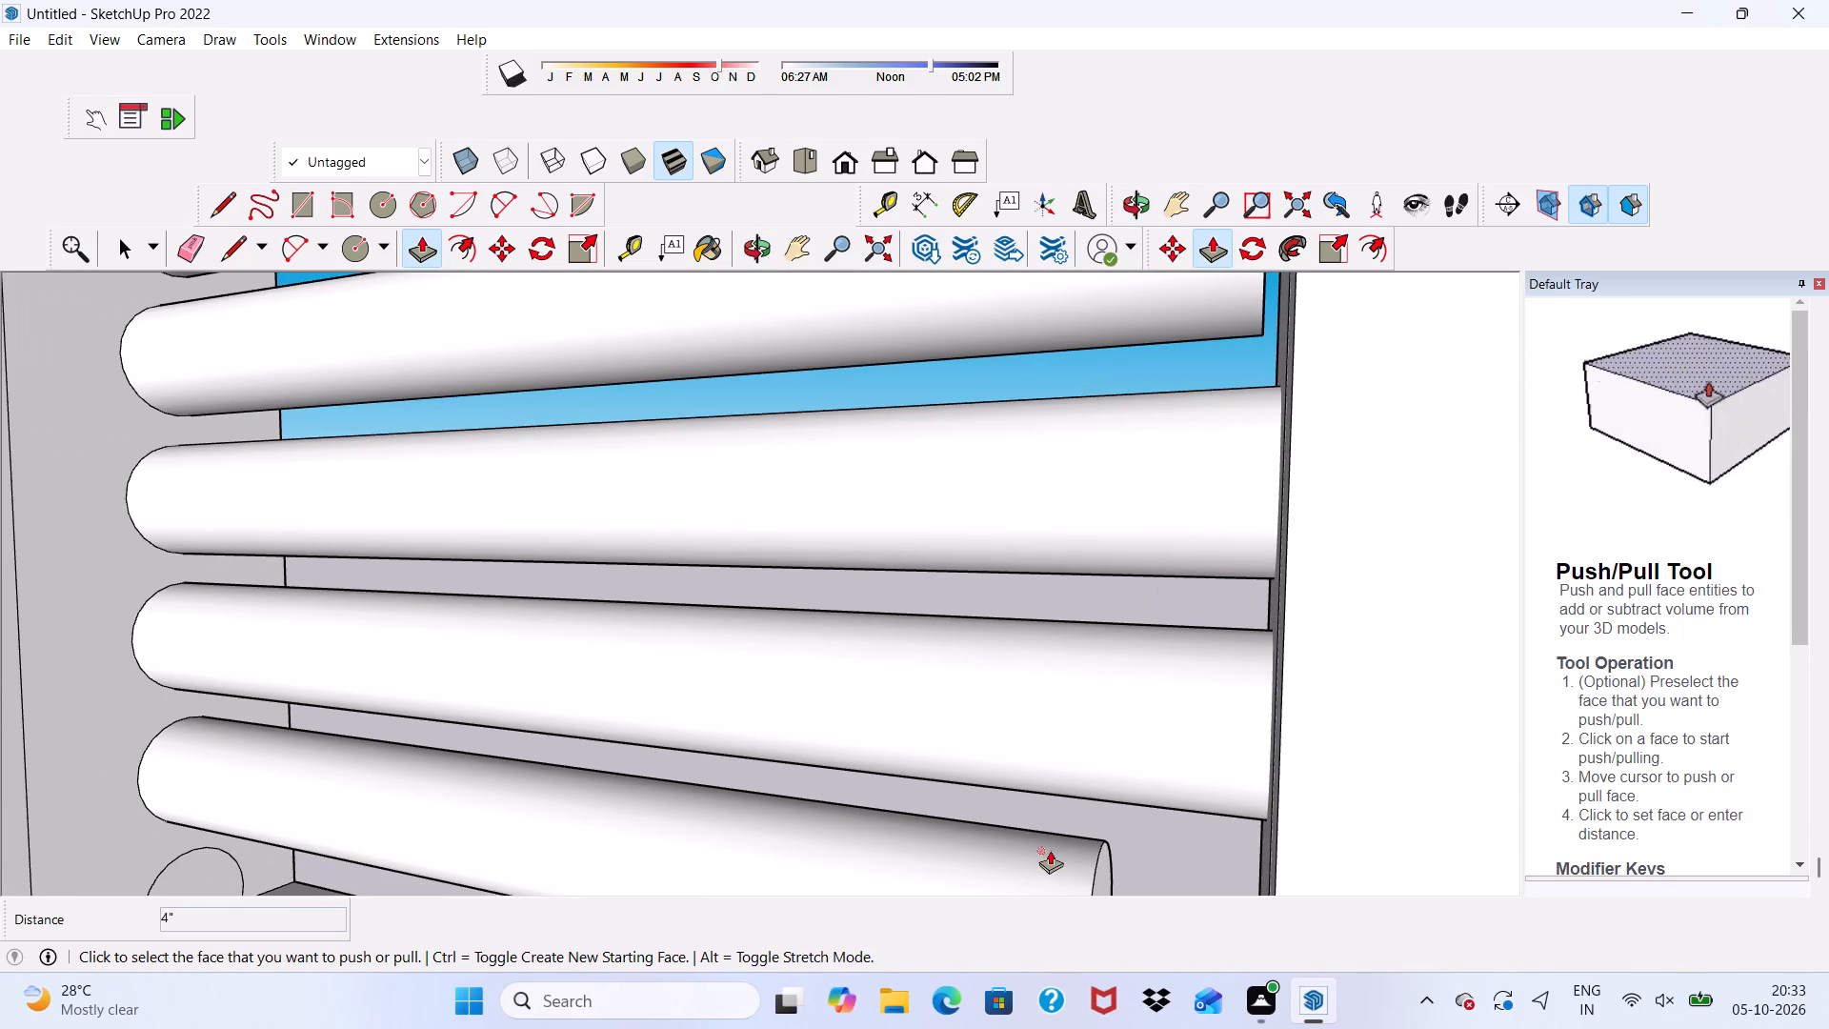
scroll(1124, 852, "up", 3)
scroll(1020, 796, "down", 4)
scroll(1054, 659, "up", 1)
scroll(1054, 657, "down", 3)
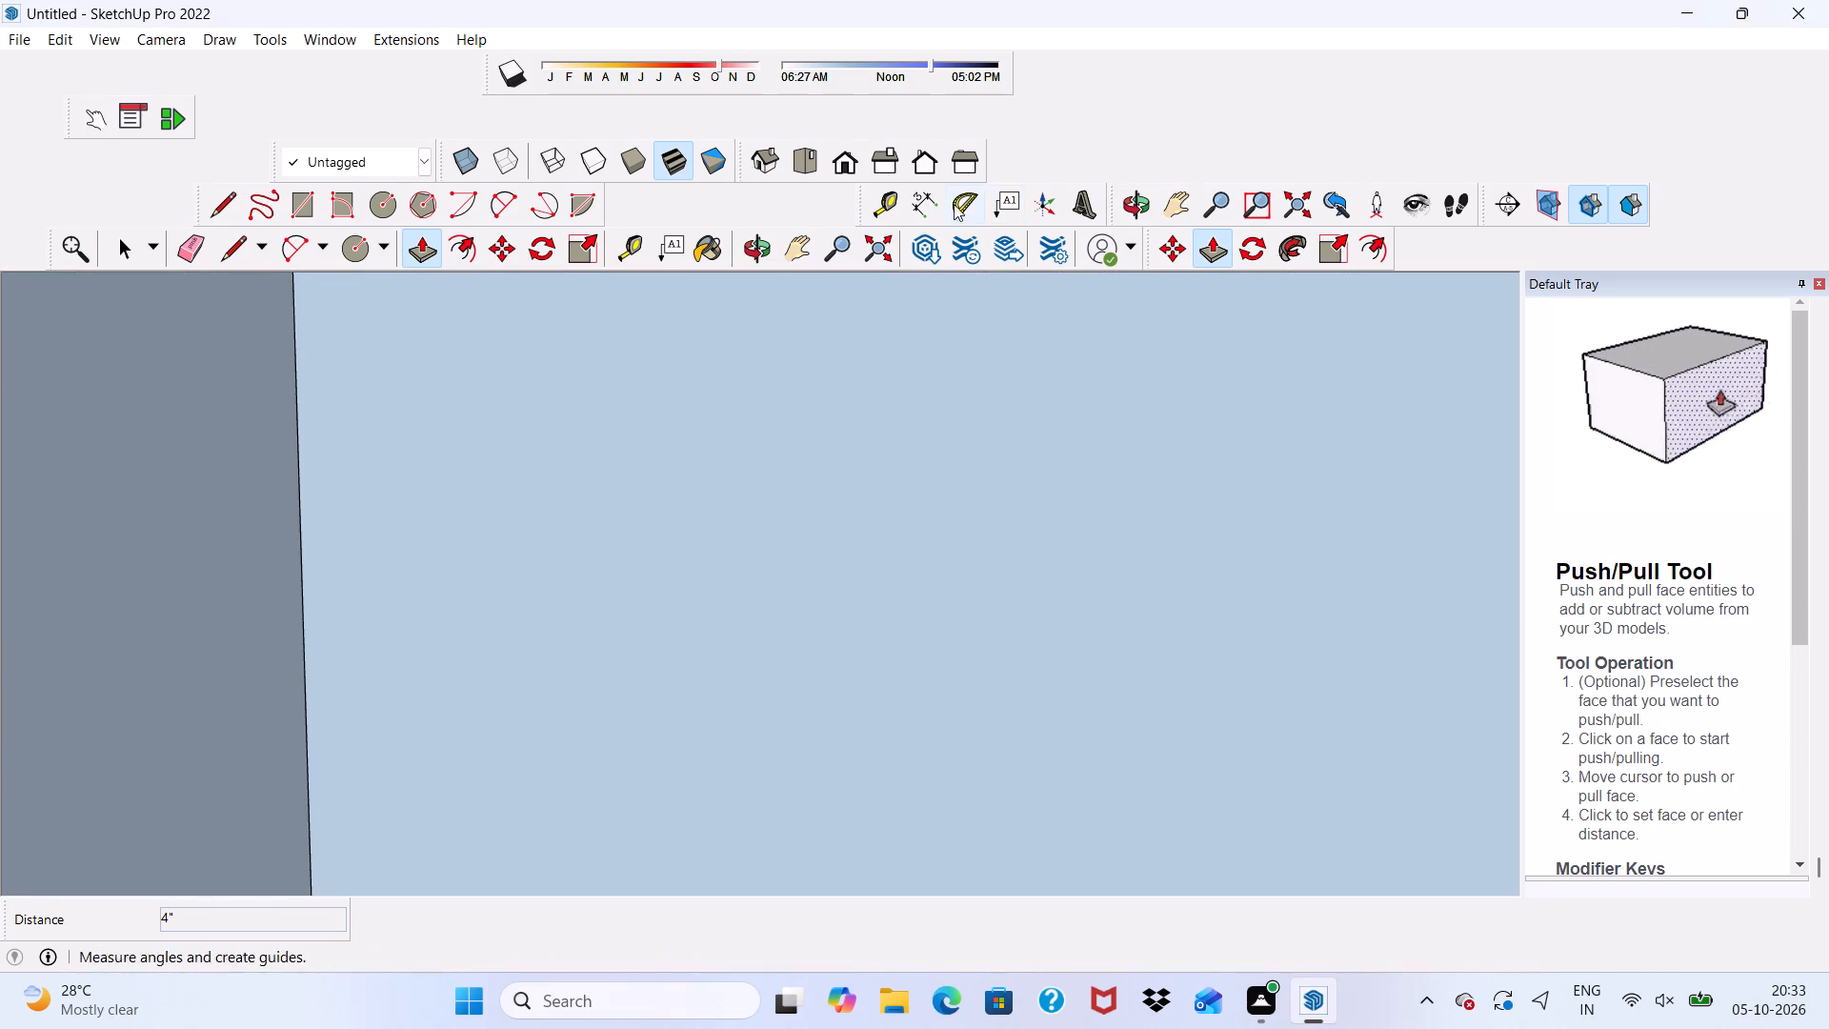
left_click(840, 162)
scroll(928, 315, "down", 7)
scroll(968, 533, "up", 5)
scroll(969, 531, "down", 1)
middle_click_drag(970, 529, 973, 539)
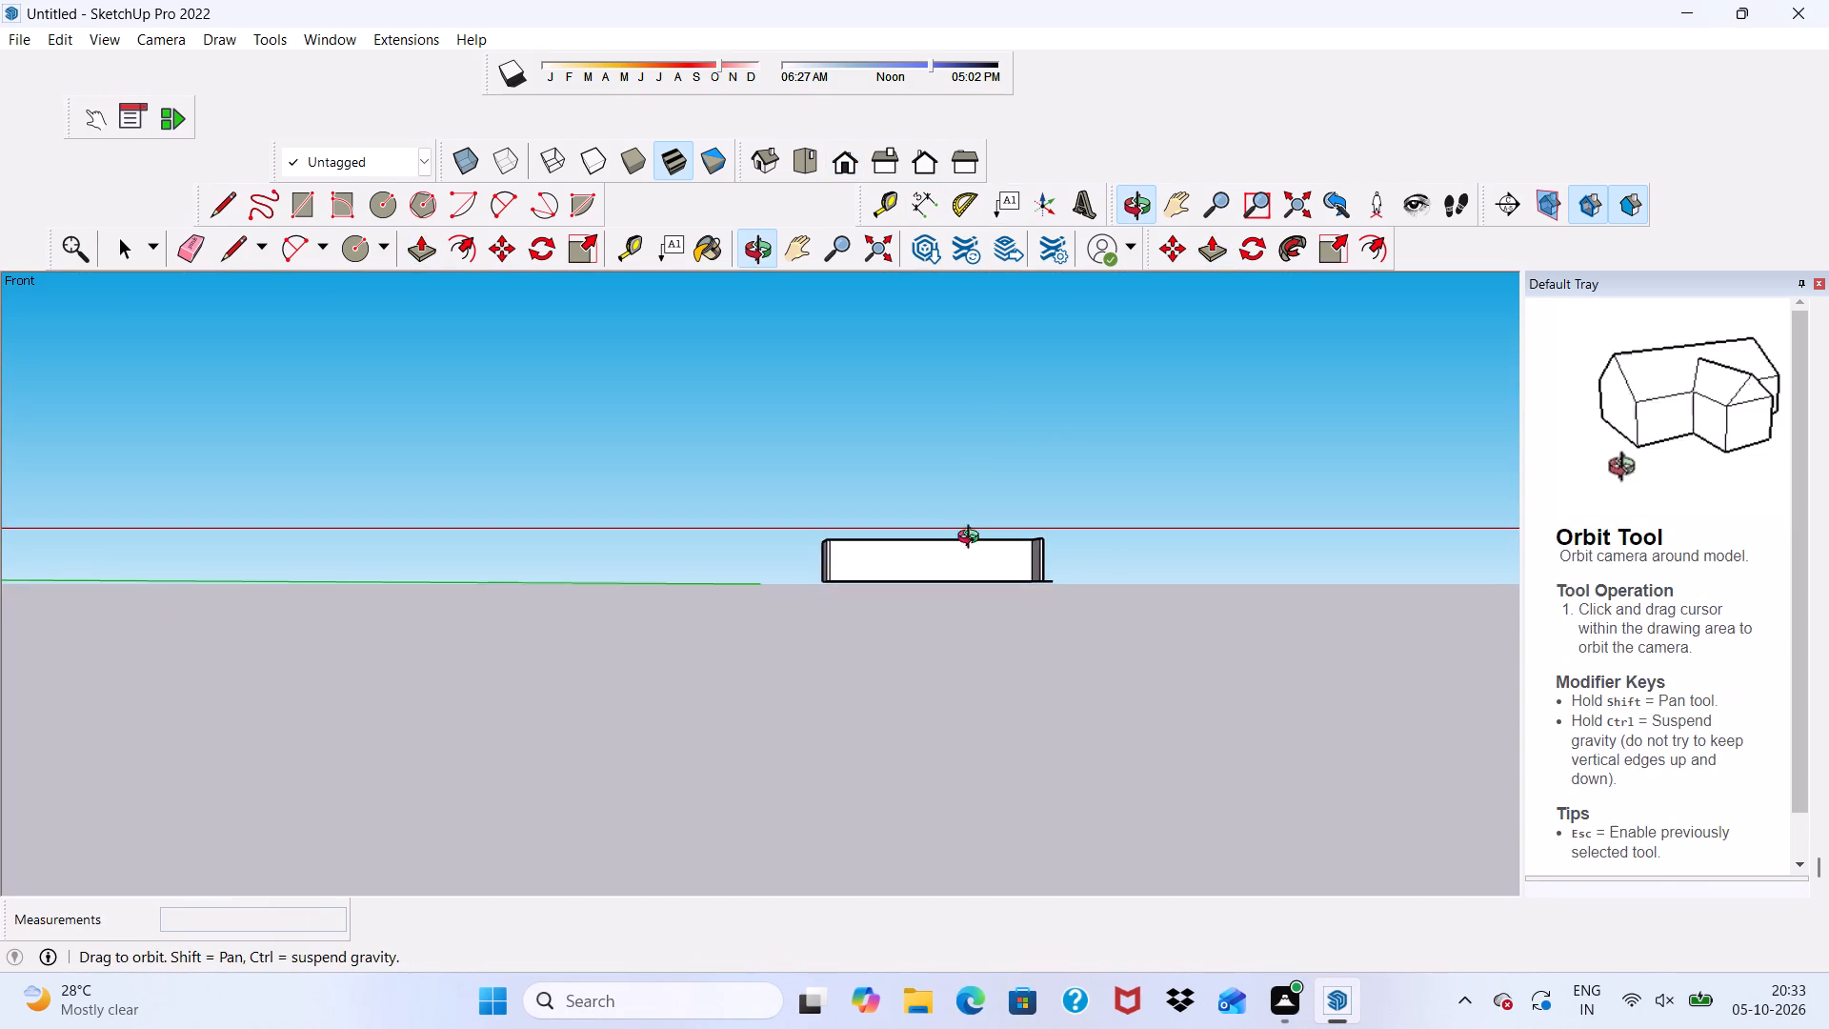
middle_click_drag(973, 539, 973, 781)
scroll(1022, 557, "up", 5)
scroll(1022, 556, "down", 16)
scroll(991, 499, "up", 1)
scroll(920, 366, "down", 6)
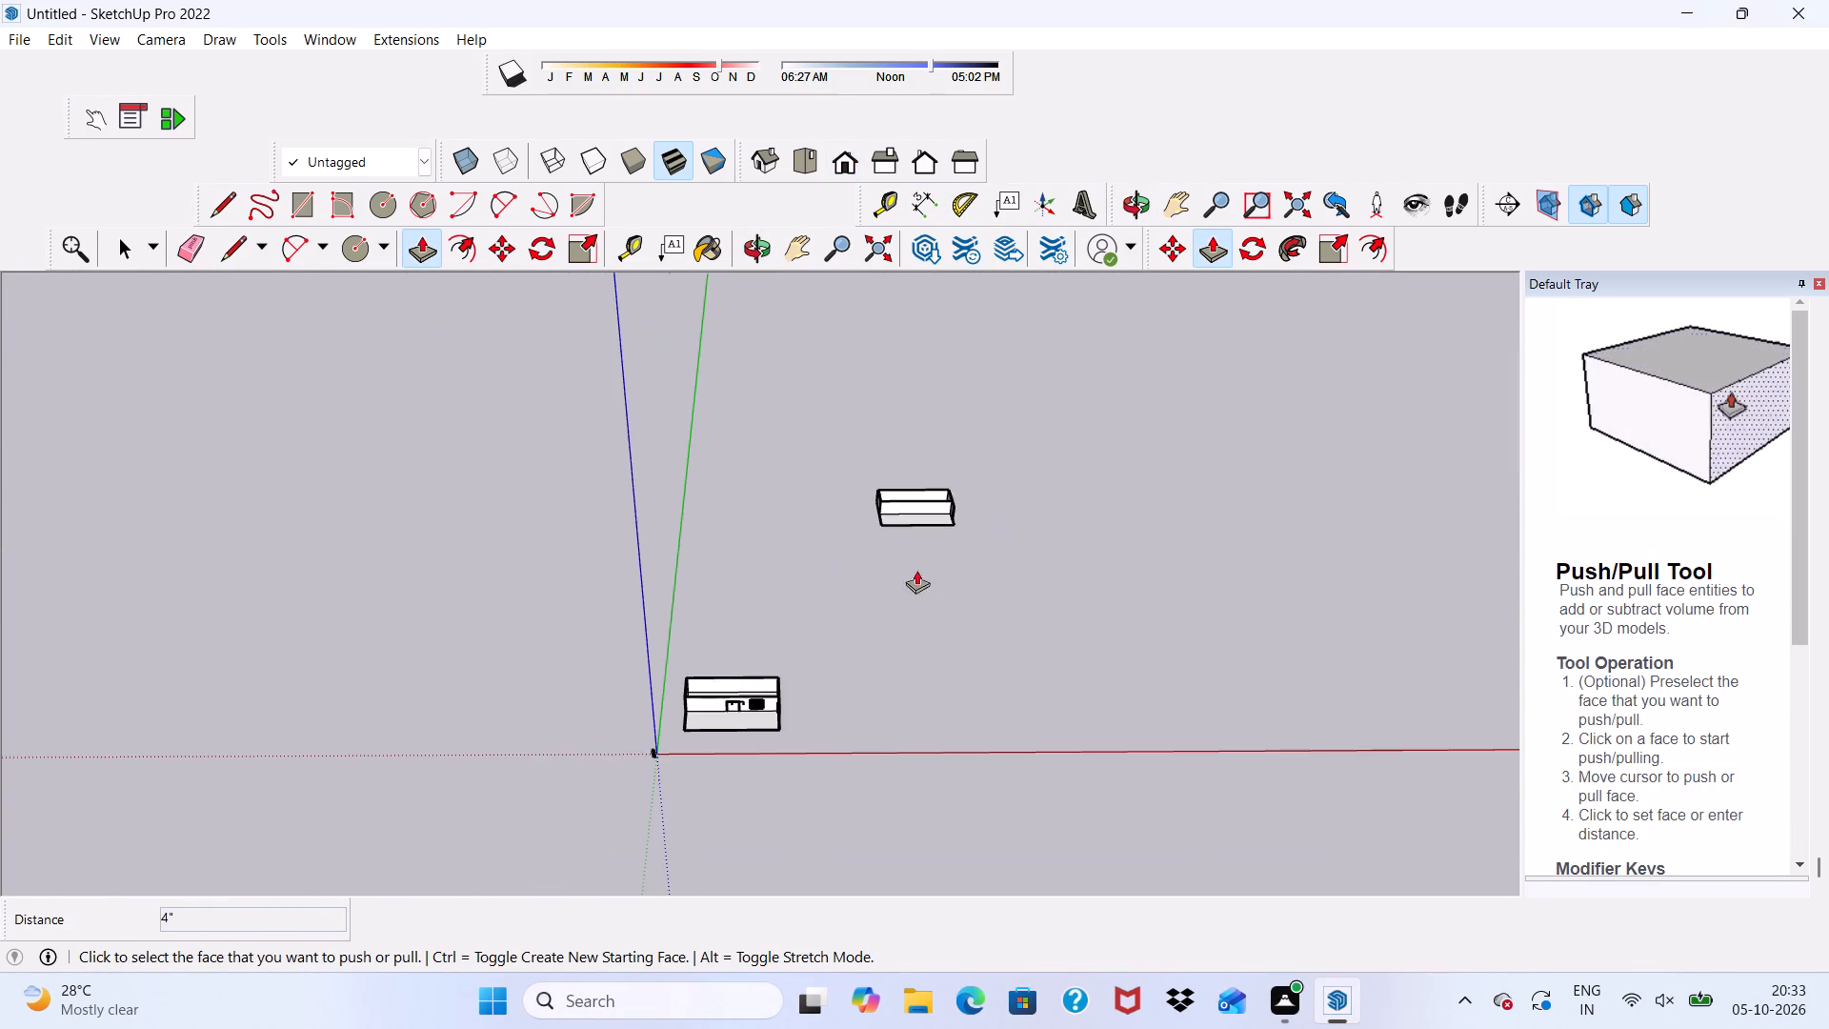
scroll(781, 698, "up", 20)
scroll(781, 698, "up", 7)
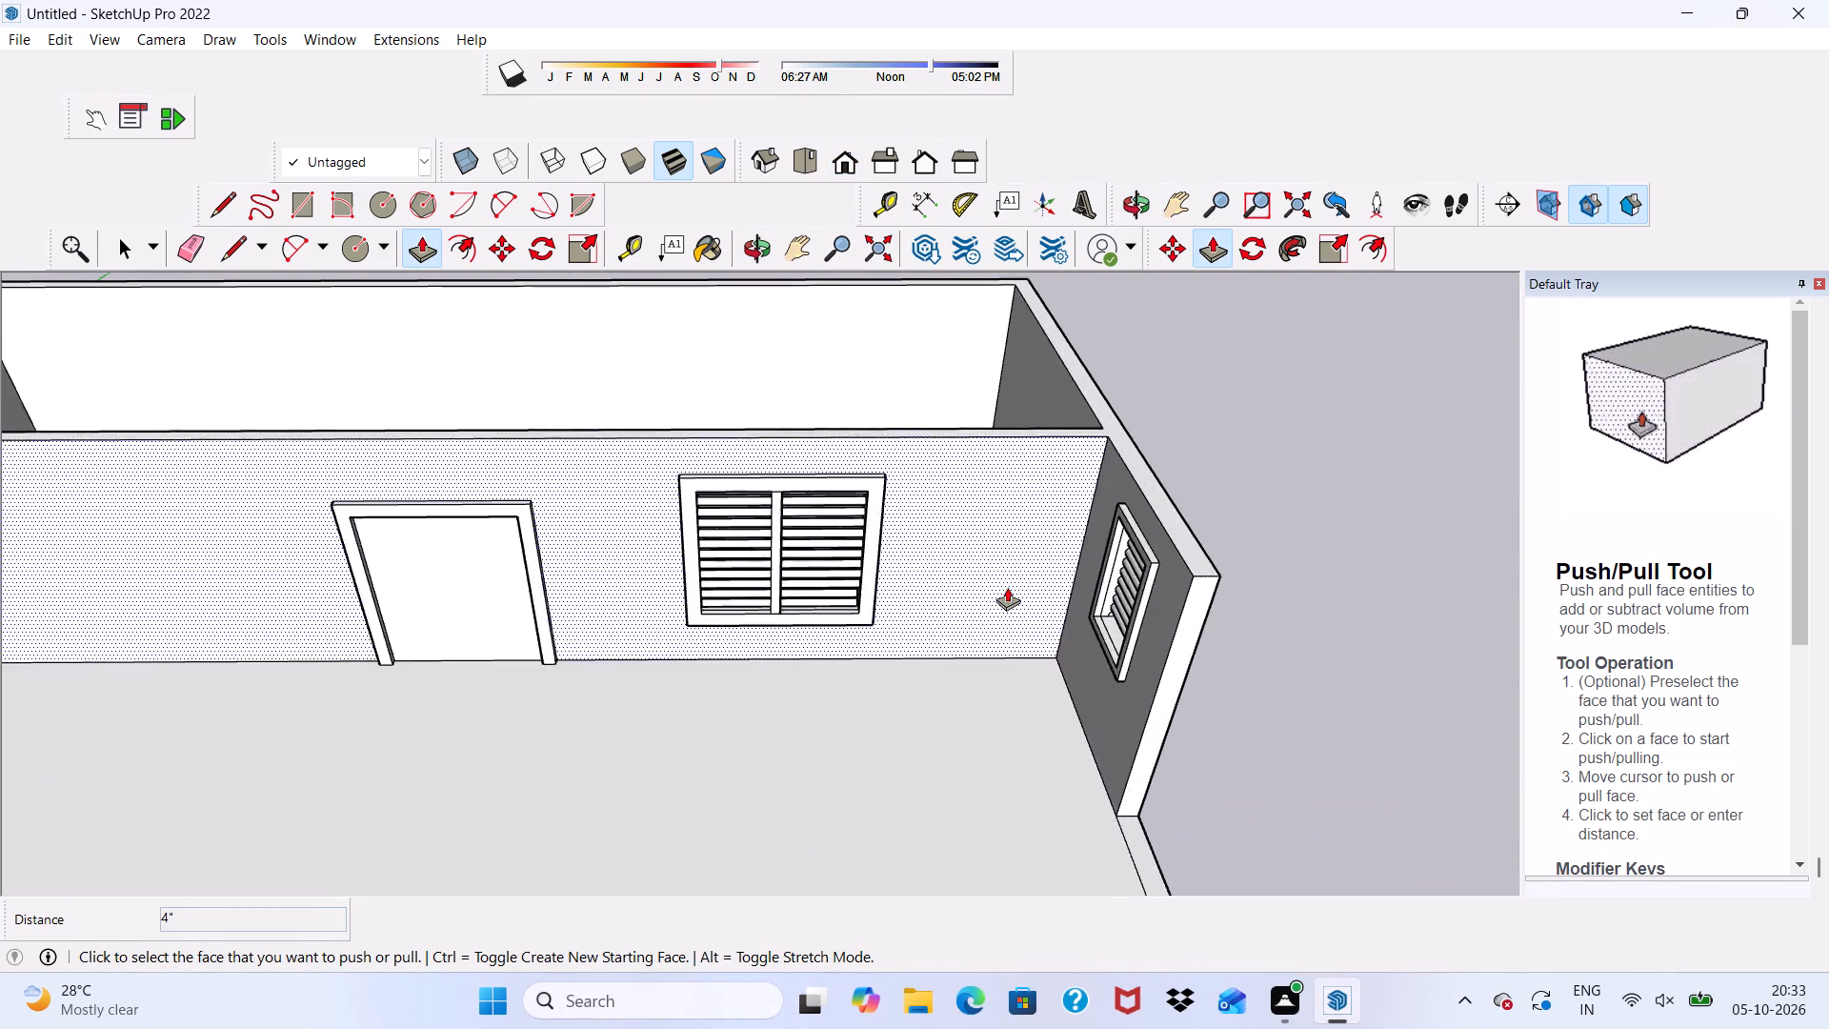
scroll(1007, 587, "down", 4)
middle_click_drag(967, 596, 1119, 561)
scroll(1119, 561, "up", 17)
middle_click_drag(930, 571, 936, 572)
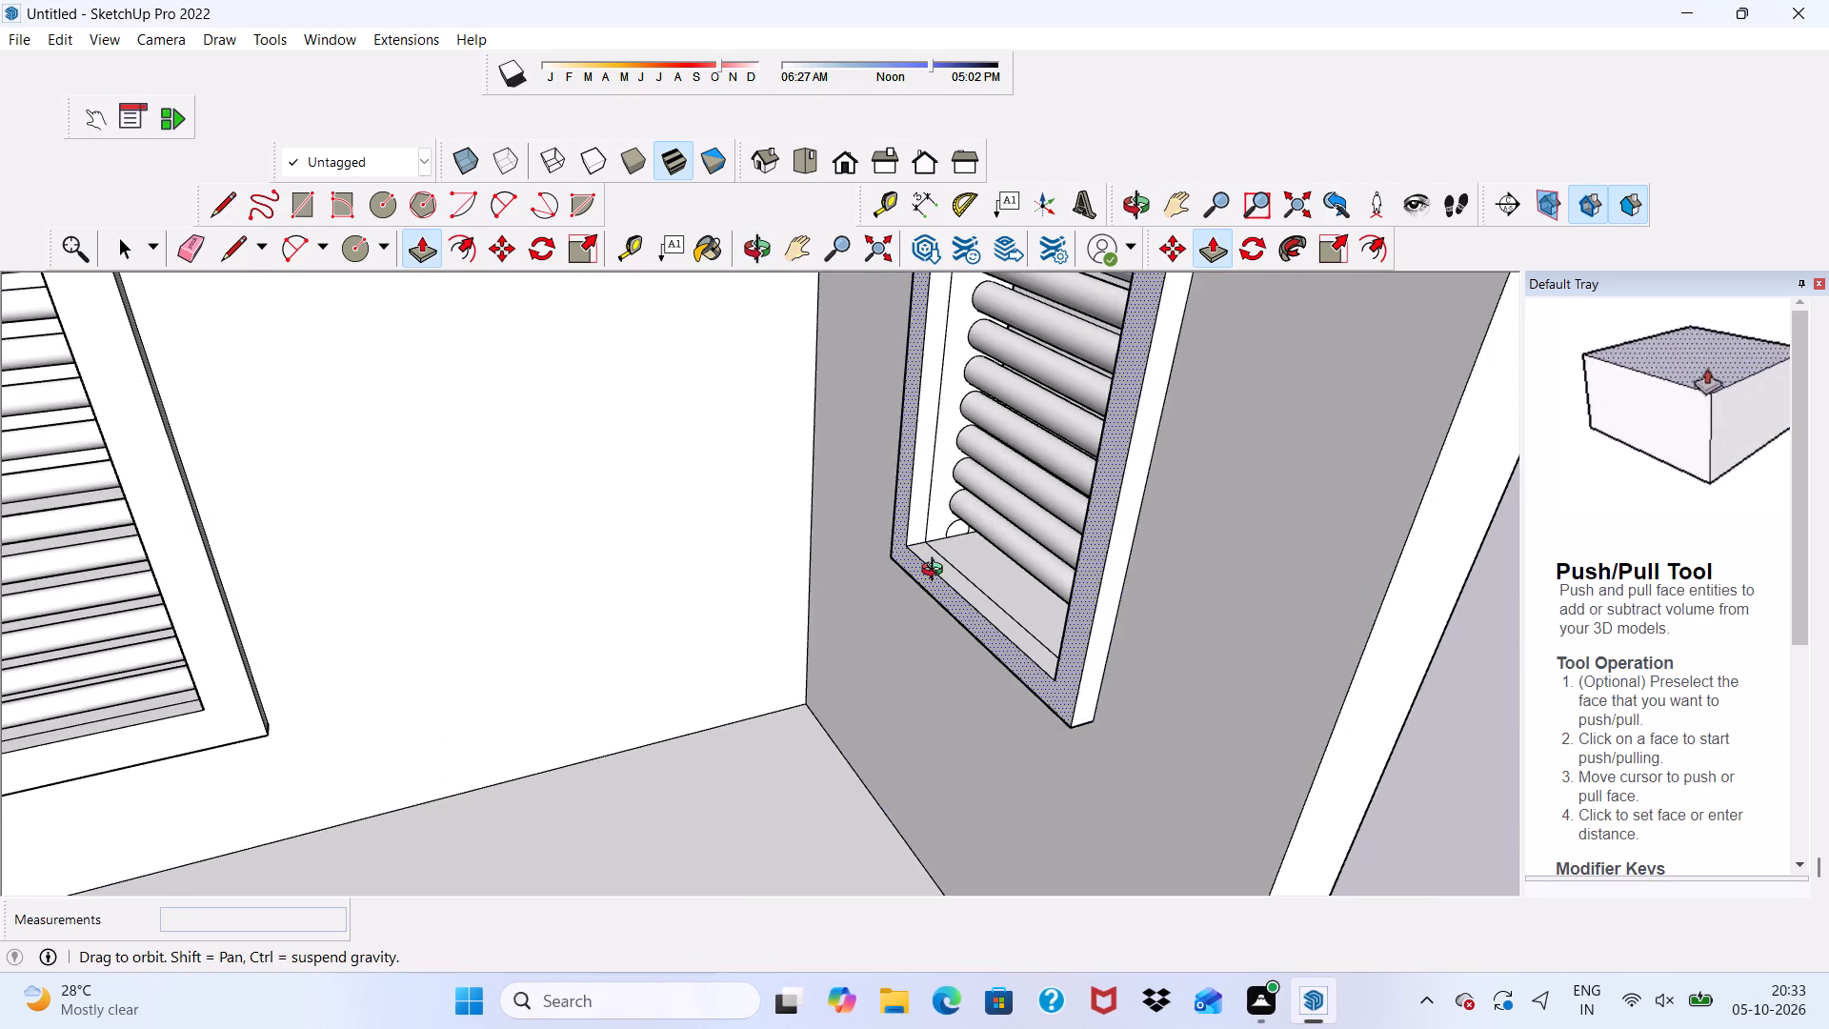
middle_click_drag(936, 572, 1093, 522)
scroll(1092, 510, "up", 13)
middle_click_drag(947, 530, 1089, 501)
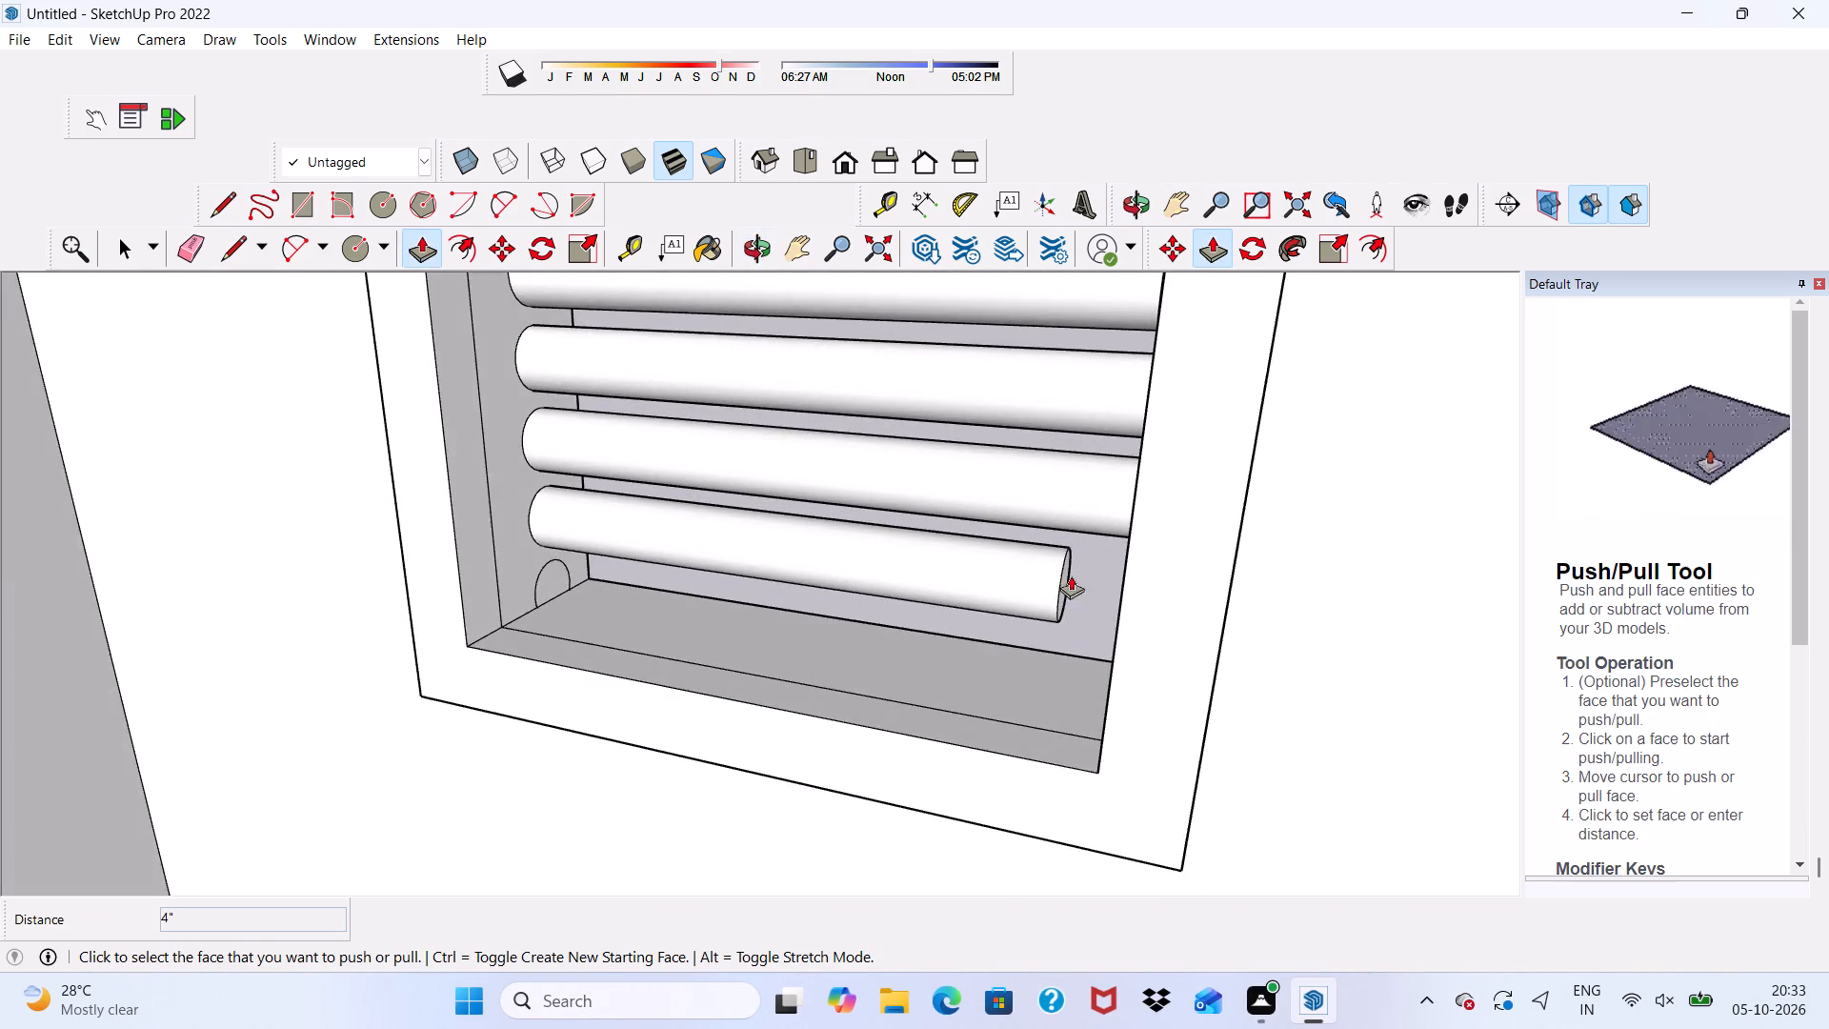
scroll(1067, 584, "up", 8)
left_click(1068, 585)
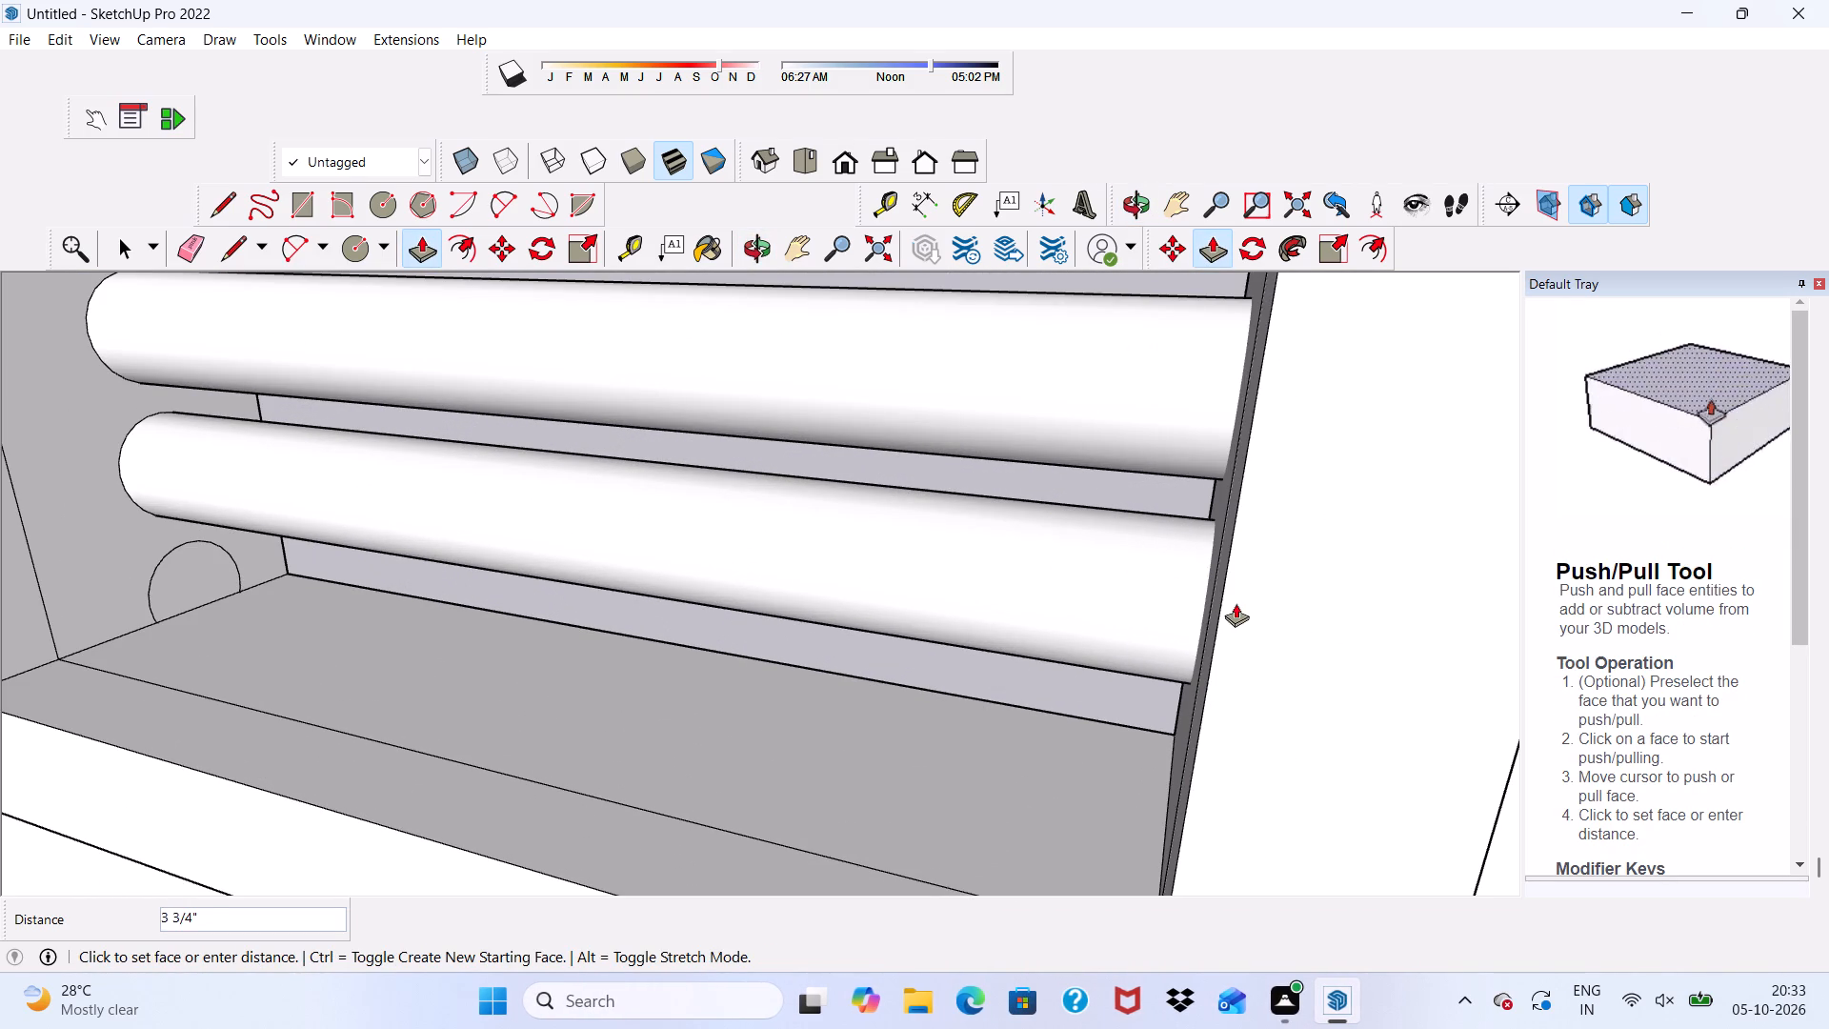
left_click(1242, 603)
Push/Pull the partial circle at the sill of the side-wall window about 2' 9 3/4" across the opening.
left_click(210, 570)
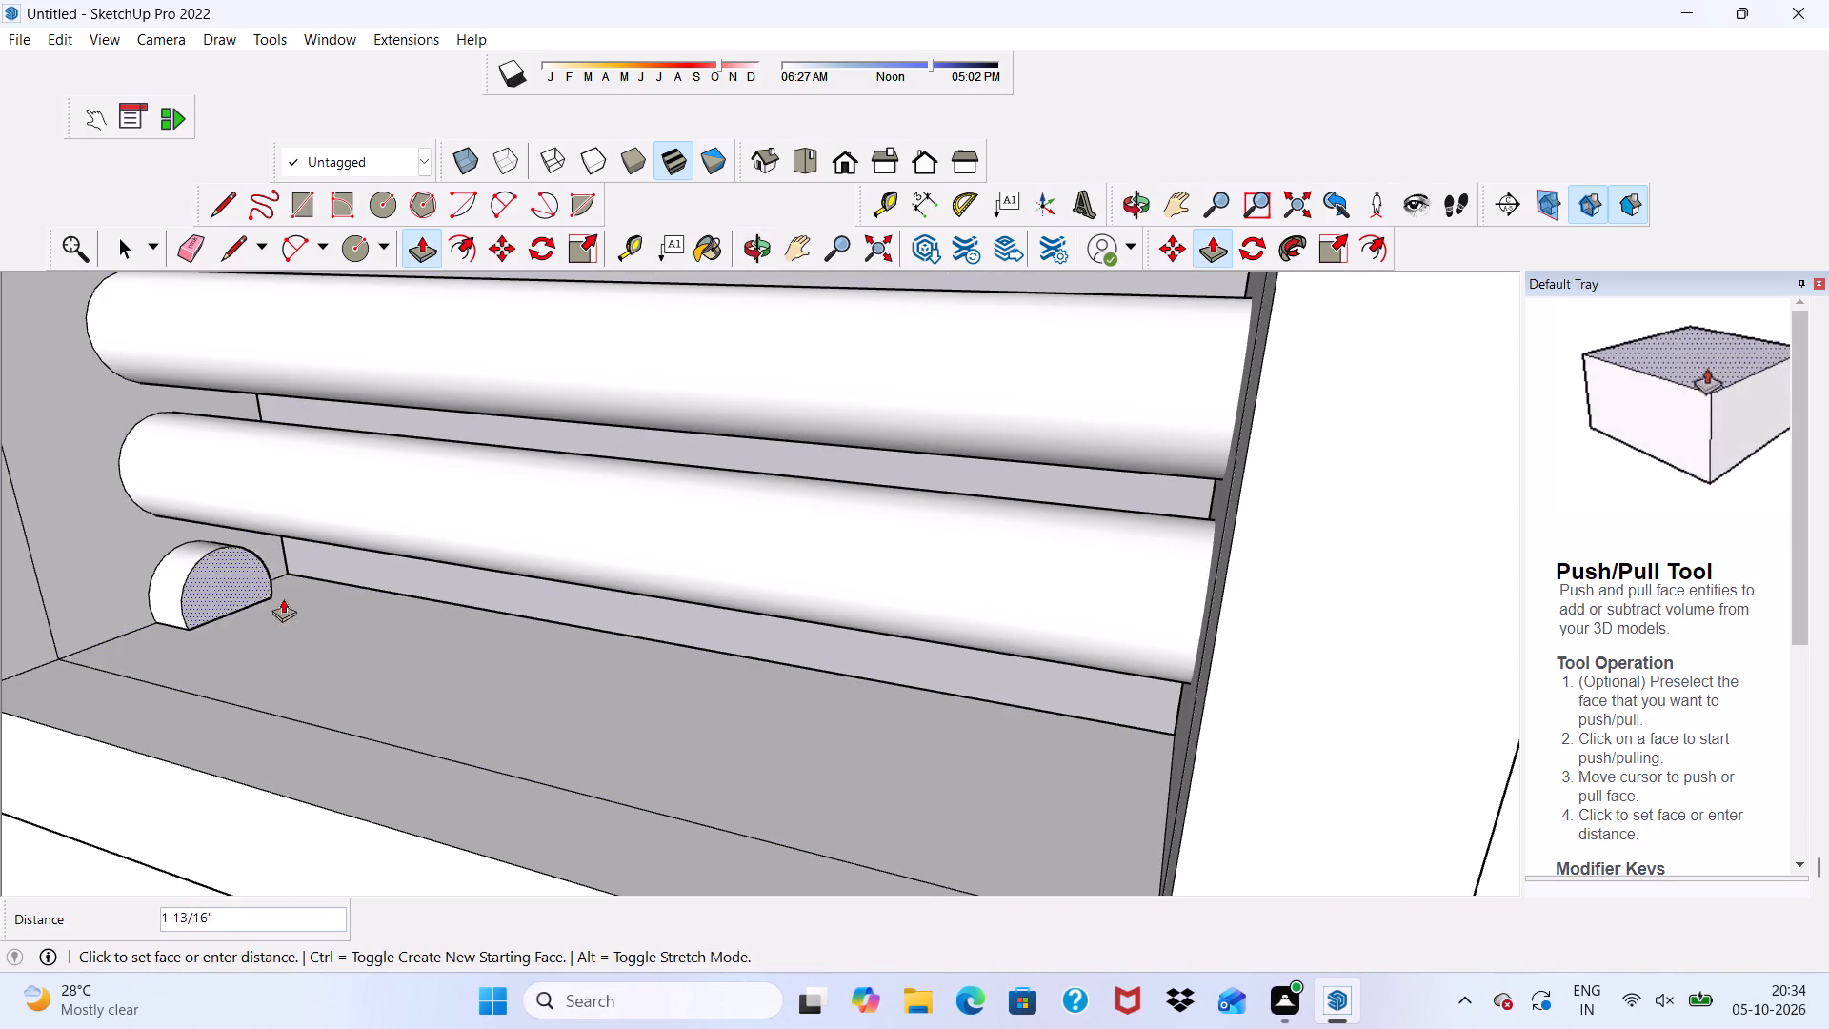
left_click(1226, 698)
Examine the round bars of the side-wall window from both sides and the building as a whole.
scroll(990, 616, "down", 4)
scroll(940, 618, "up", 1)
scroll(924, 618, "down", 2)
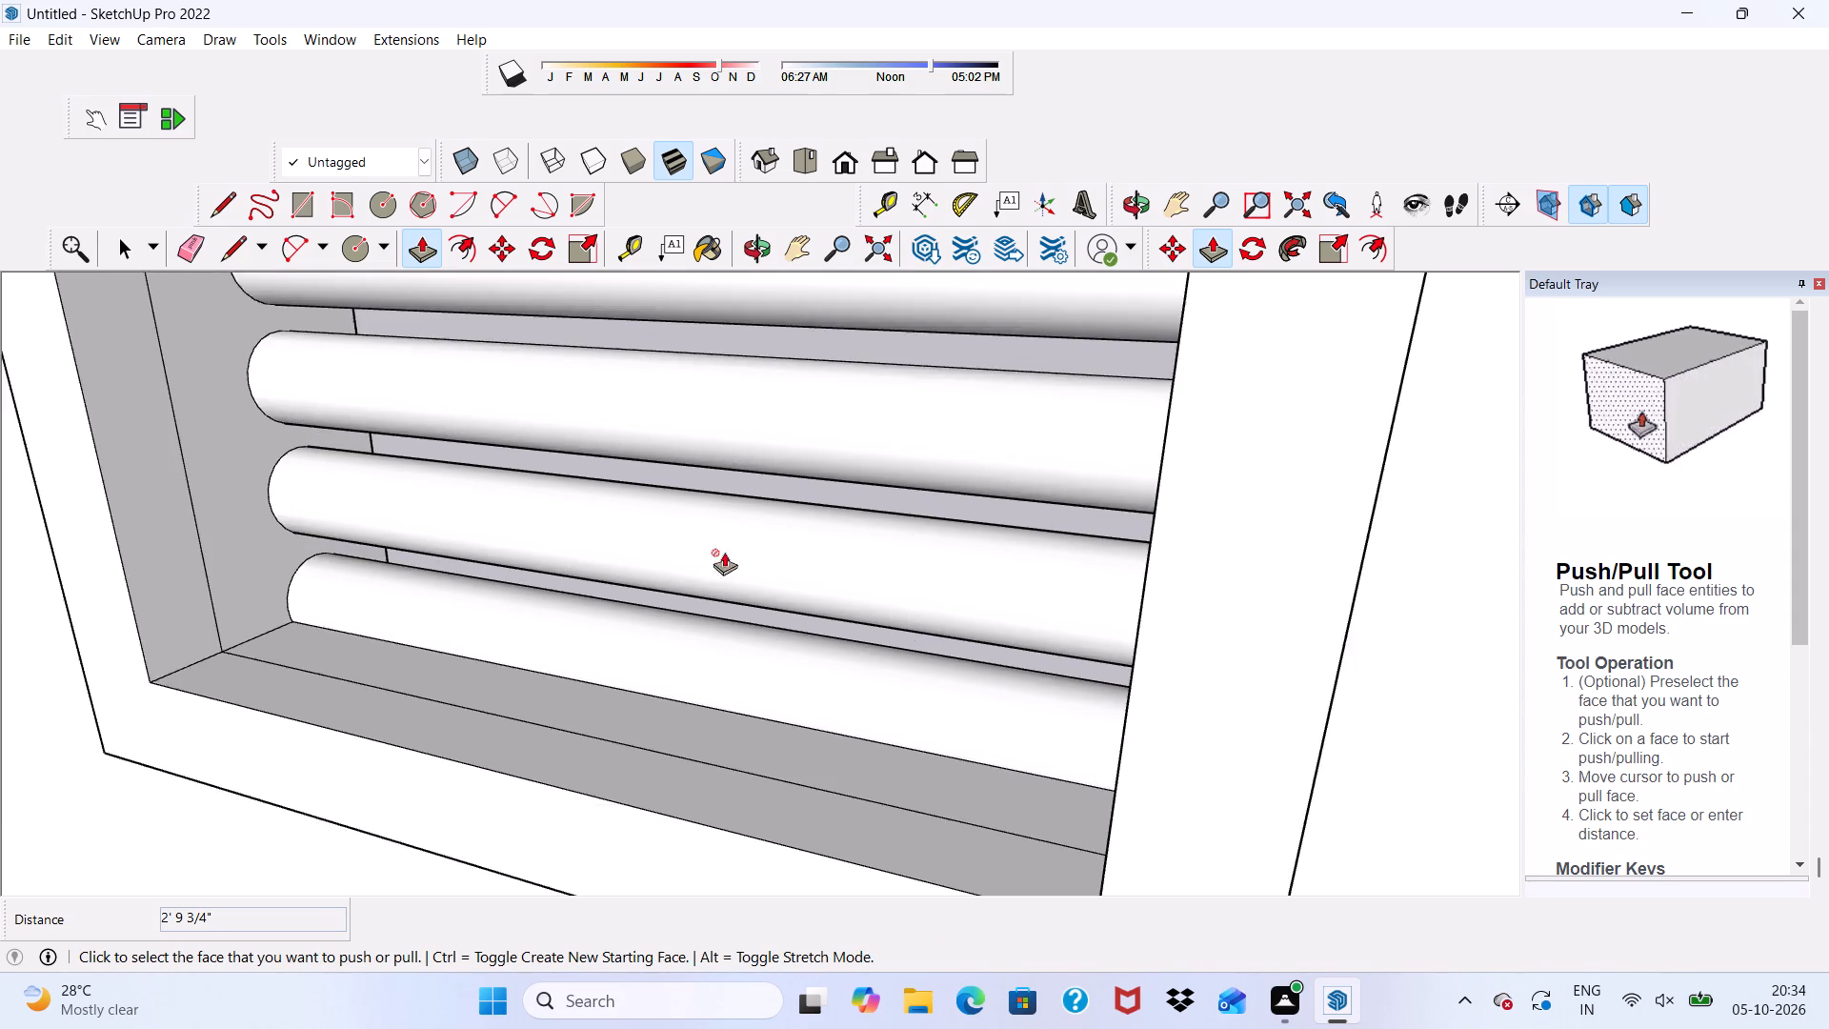
scroll(724, 552, "down", 7)
scroll(856, 524, "up", 1)
scroll(850, 530, "down", 3)
scroll(647, 459, "down", 1)
middle_click_drag(704, 351, 1136, 237)
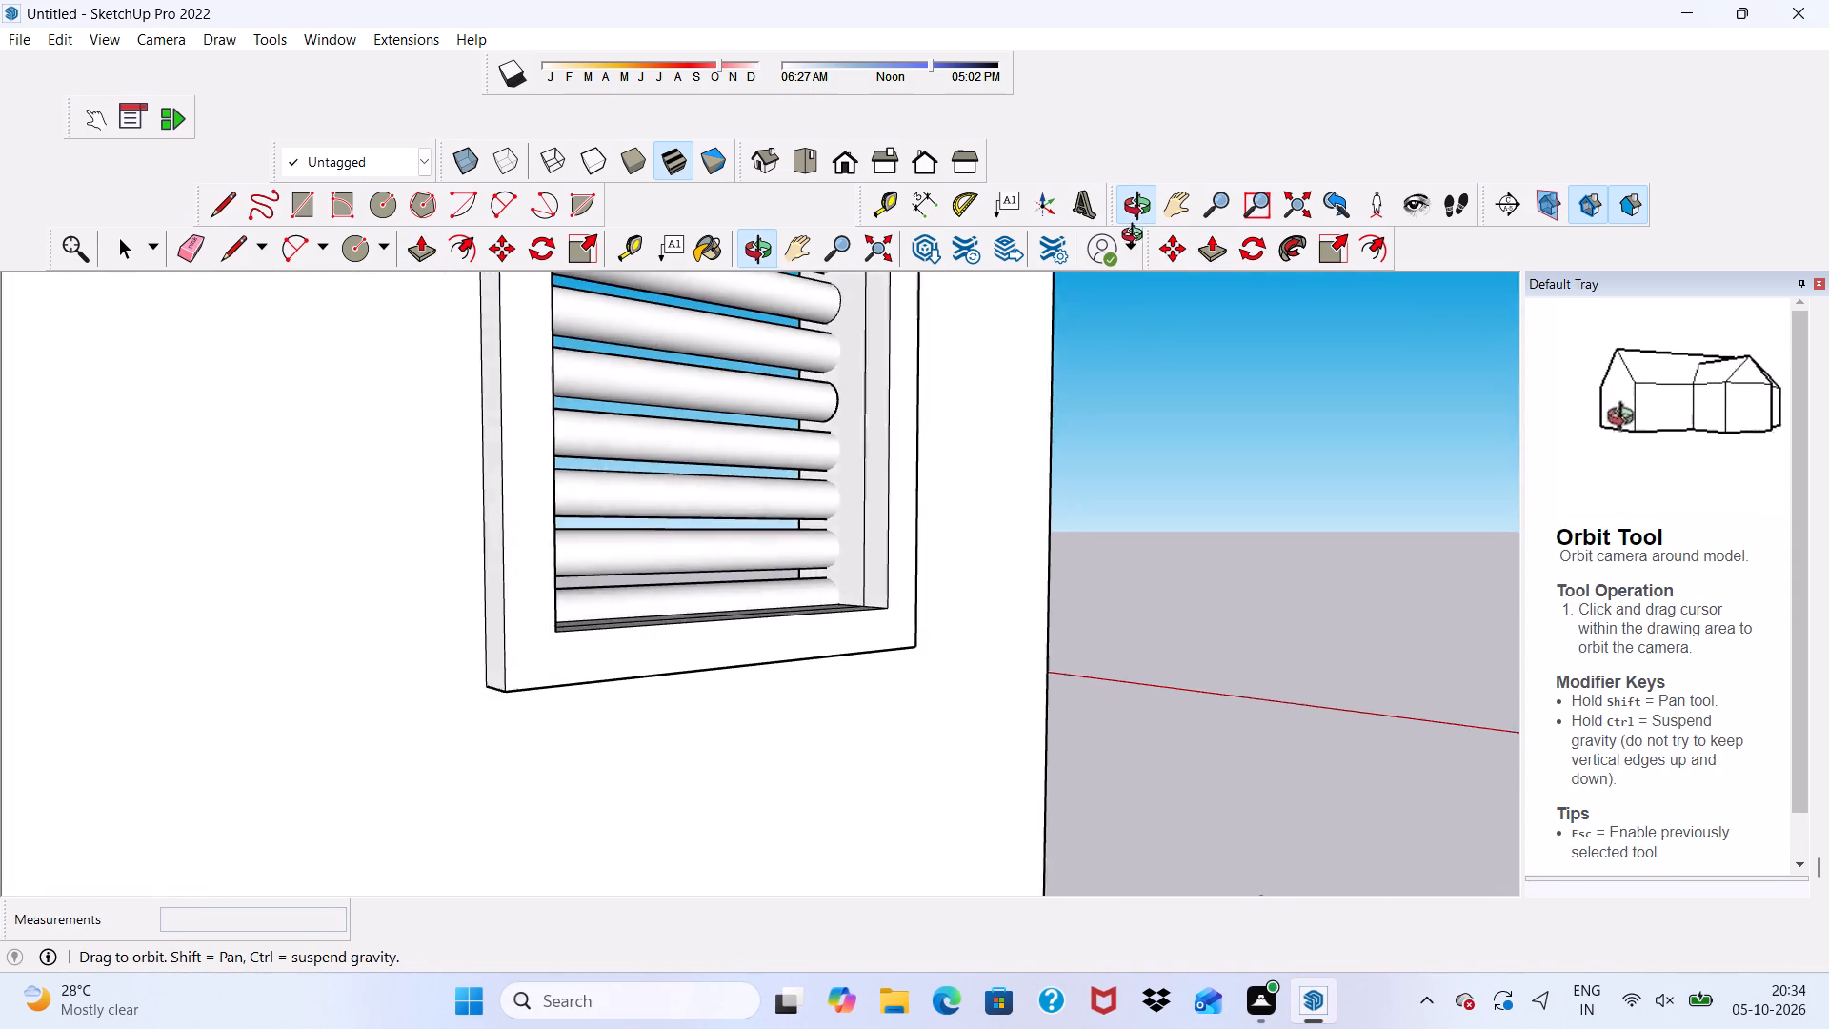
middle_click_drag(1136, 237, 741, 499)
key("space")
scroll(673, 390, "down", 2)
scroll(668, 433, "up", 1)
scroll(671, 451, "down", 1)
scroll(684, 489, "up", 1)
scroll(707, 520, "down", 5)
scroll(858, 595, "up", 2)
scroll(794, 516, "down", 3)
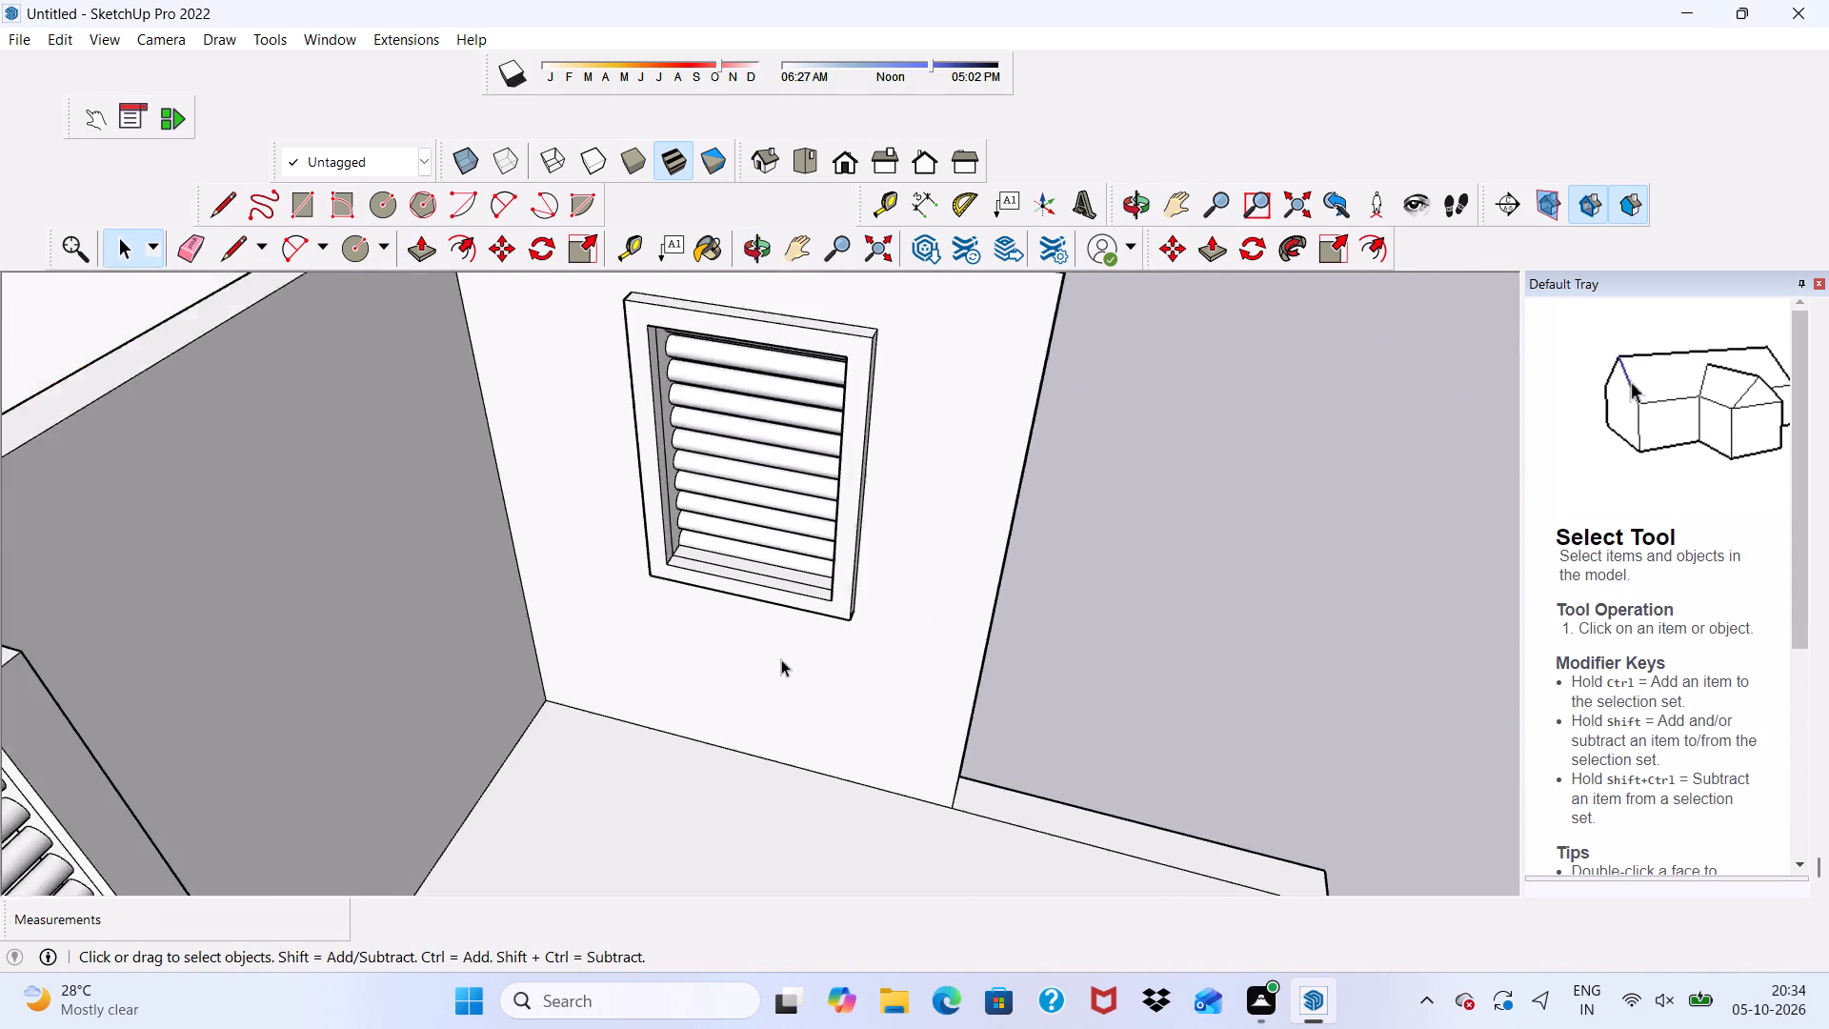
scroll(781, 659, "down", 4)
middle_click_drag(781, 668, 545, 422)
scroll(545, 422, "up", 1)
scroll(599, 486, "down", 14)
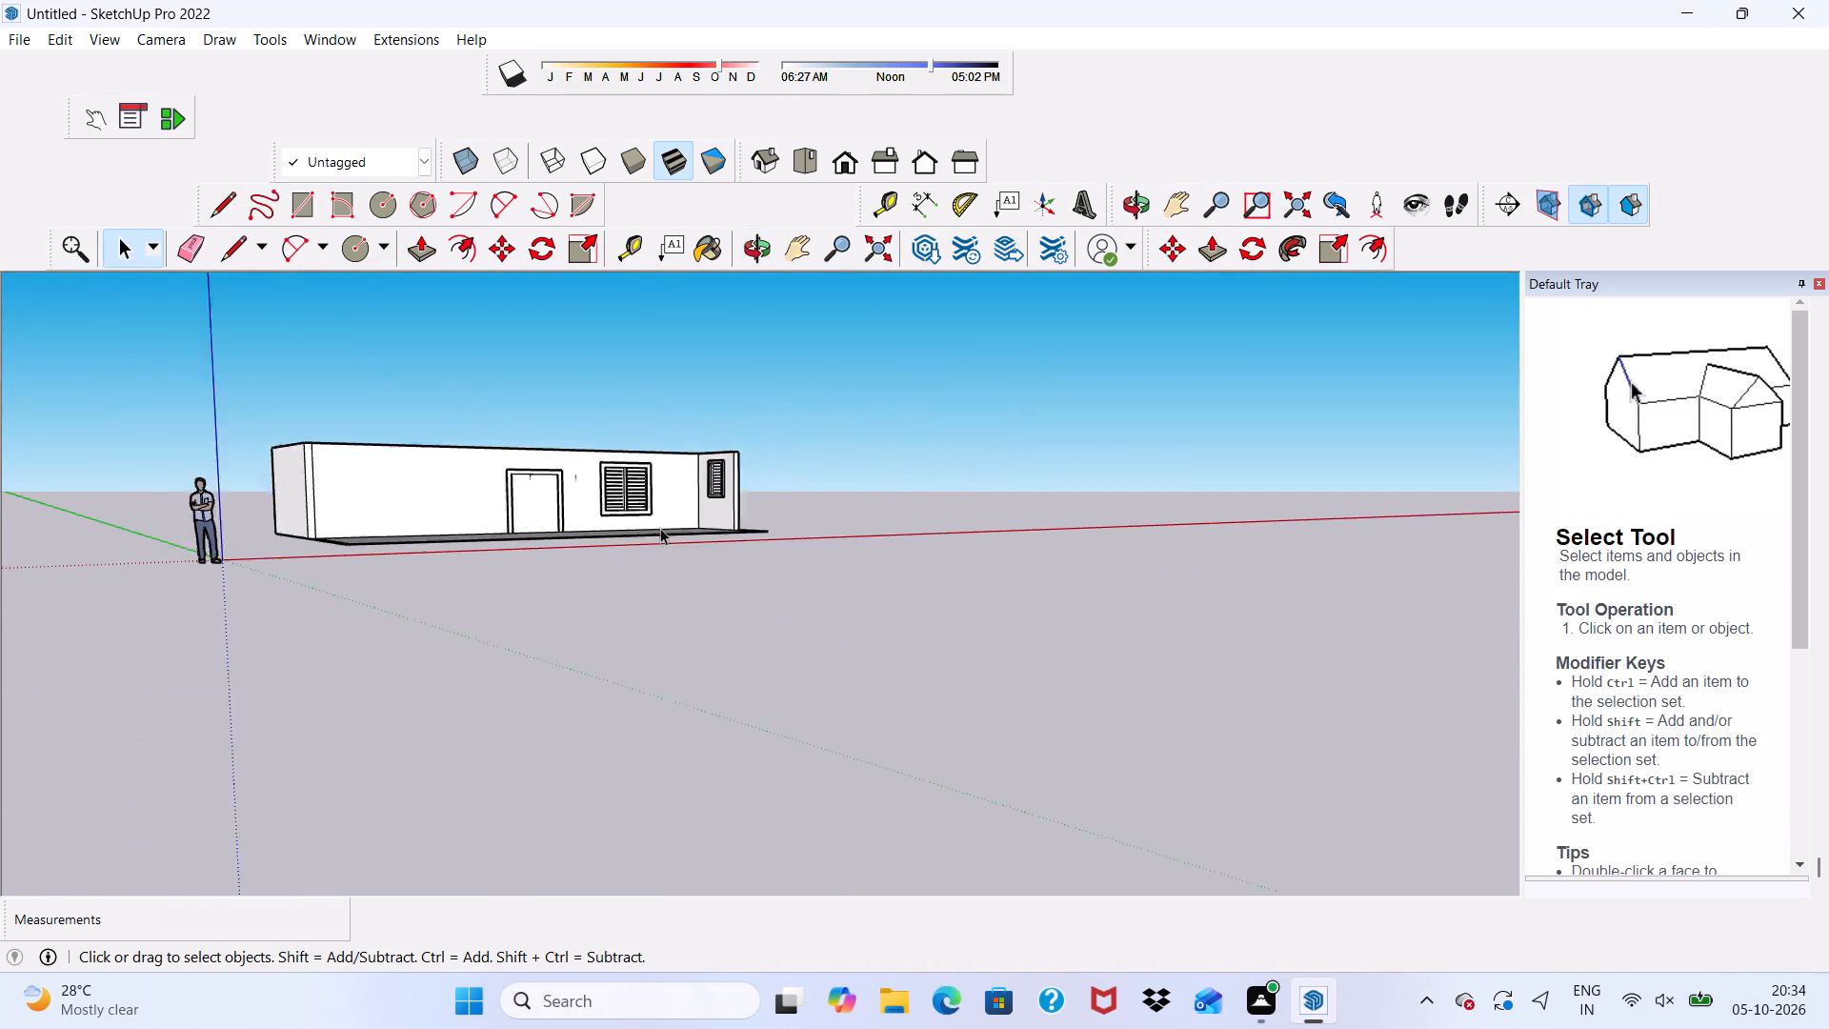
scroll(660, 528, "down", 1)
middle_click_drag(660, 529, 481, 609)
scroll(524, 416, "down", 1)
scroll(525, 414, "up", 4)
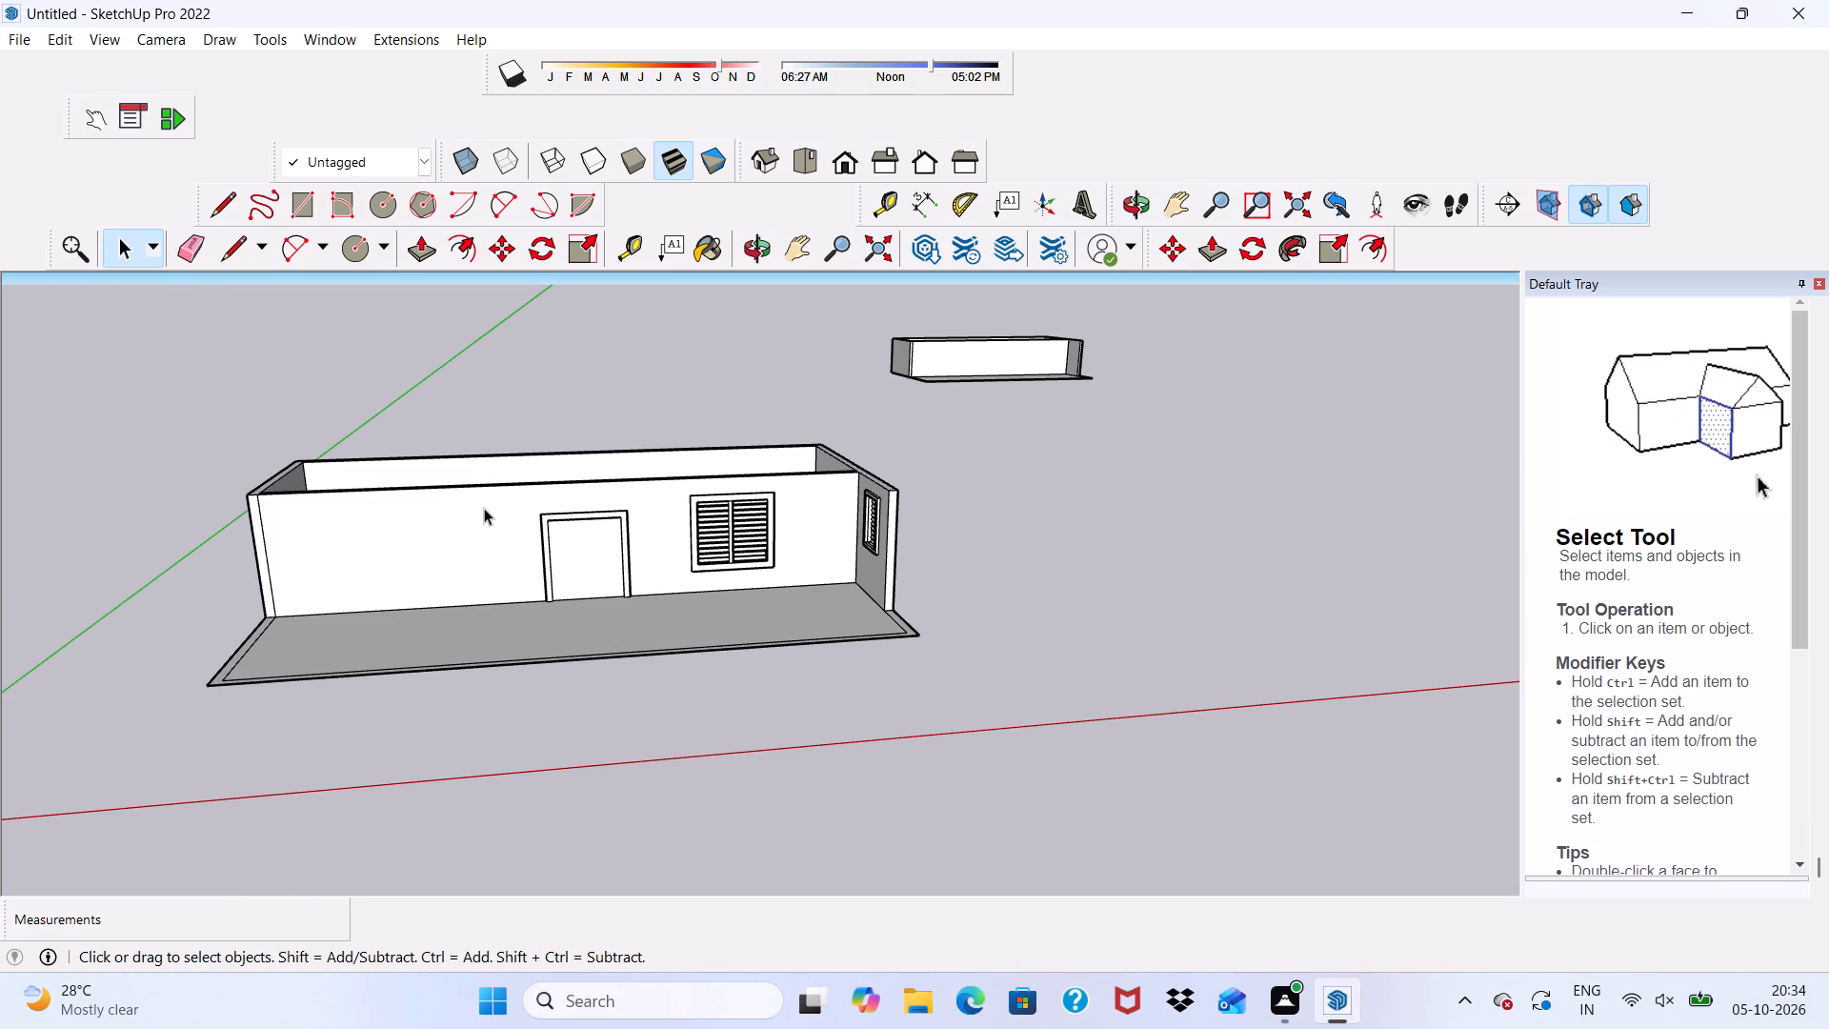
scroll(484, 508, "up", 1)
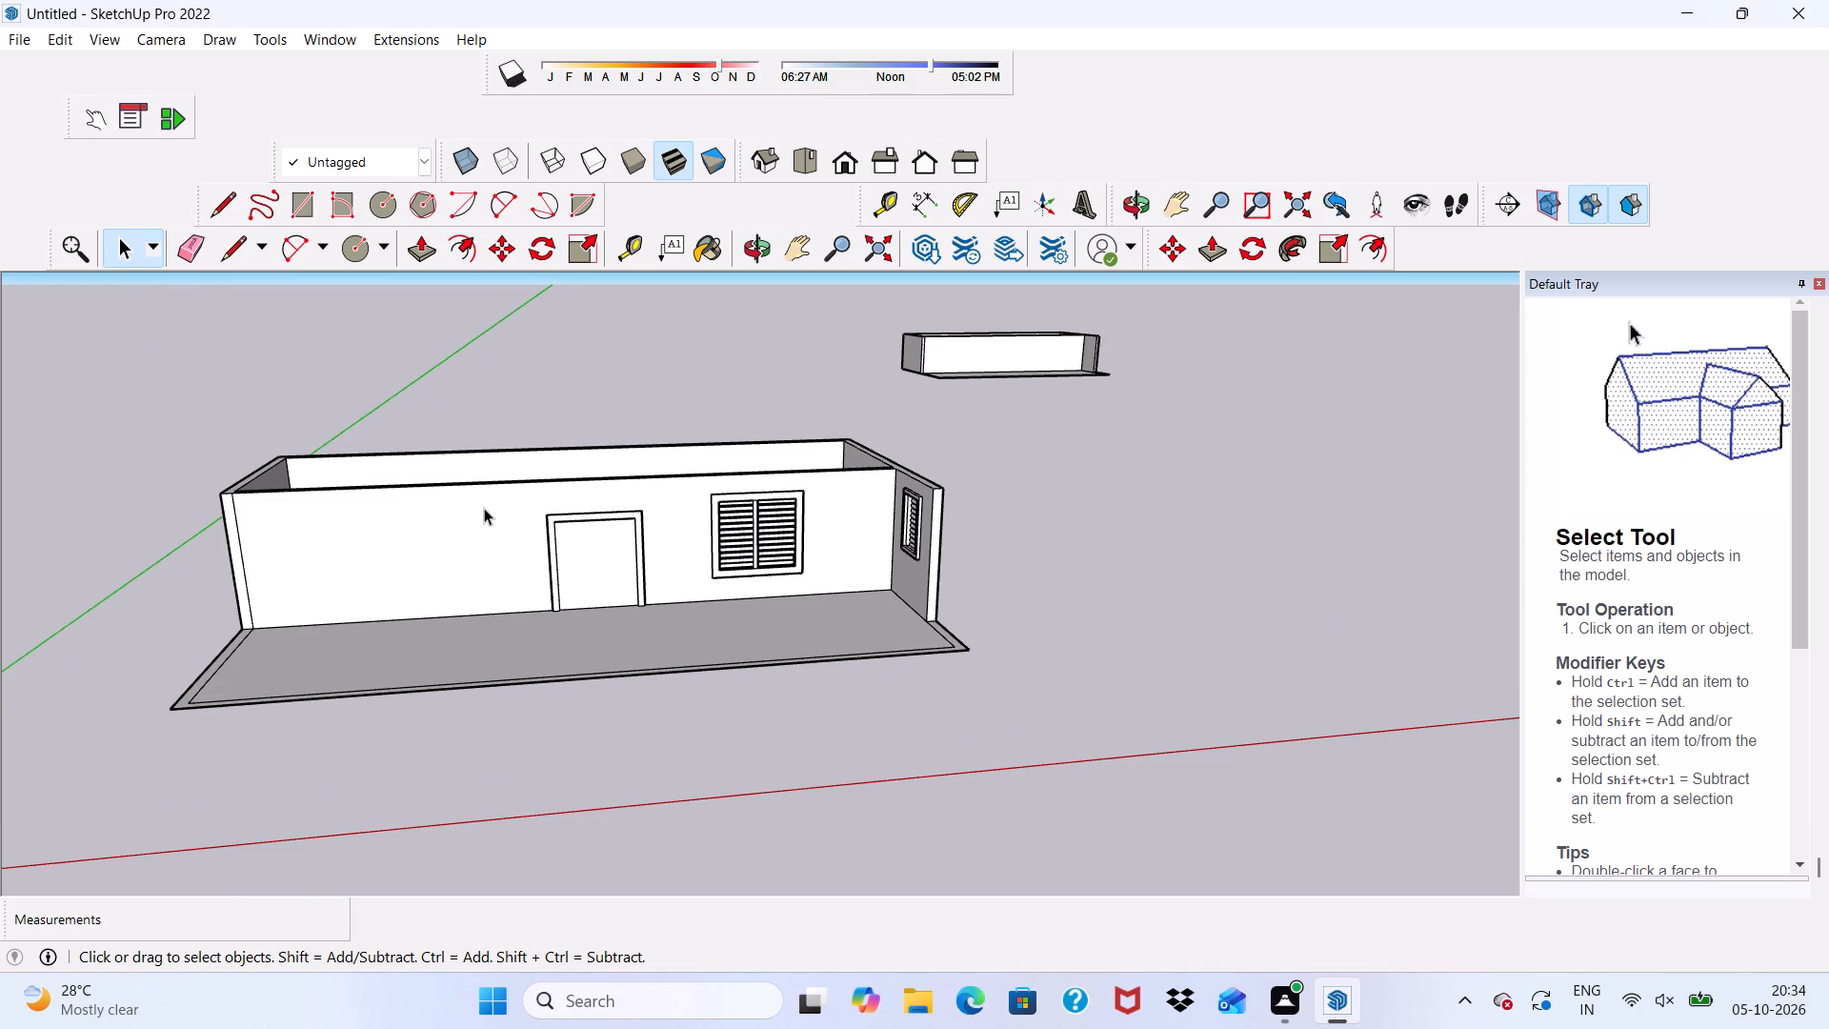
scroll(470, 536, "down", 1)
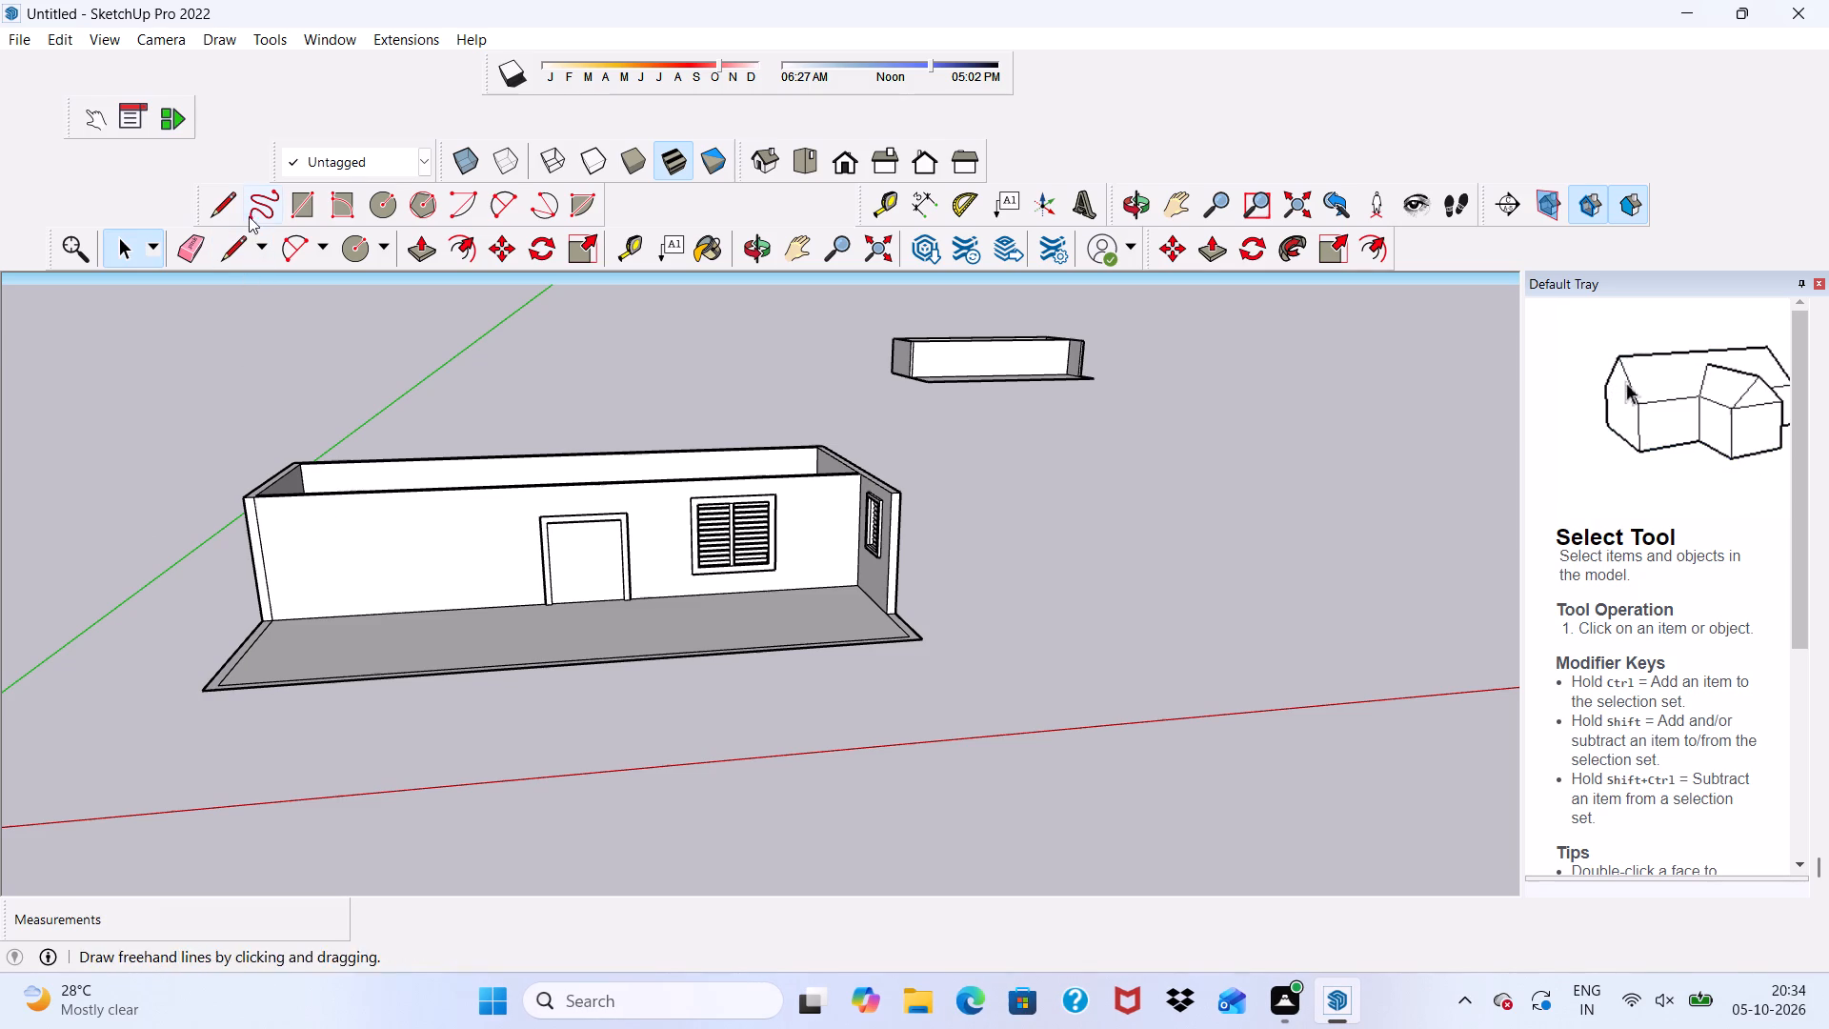
Erase the vertical seam edge near the left end of the main building's front wall.
left_click(194, 249)
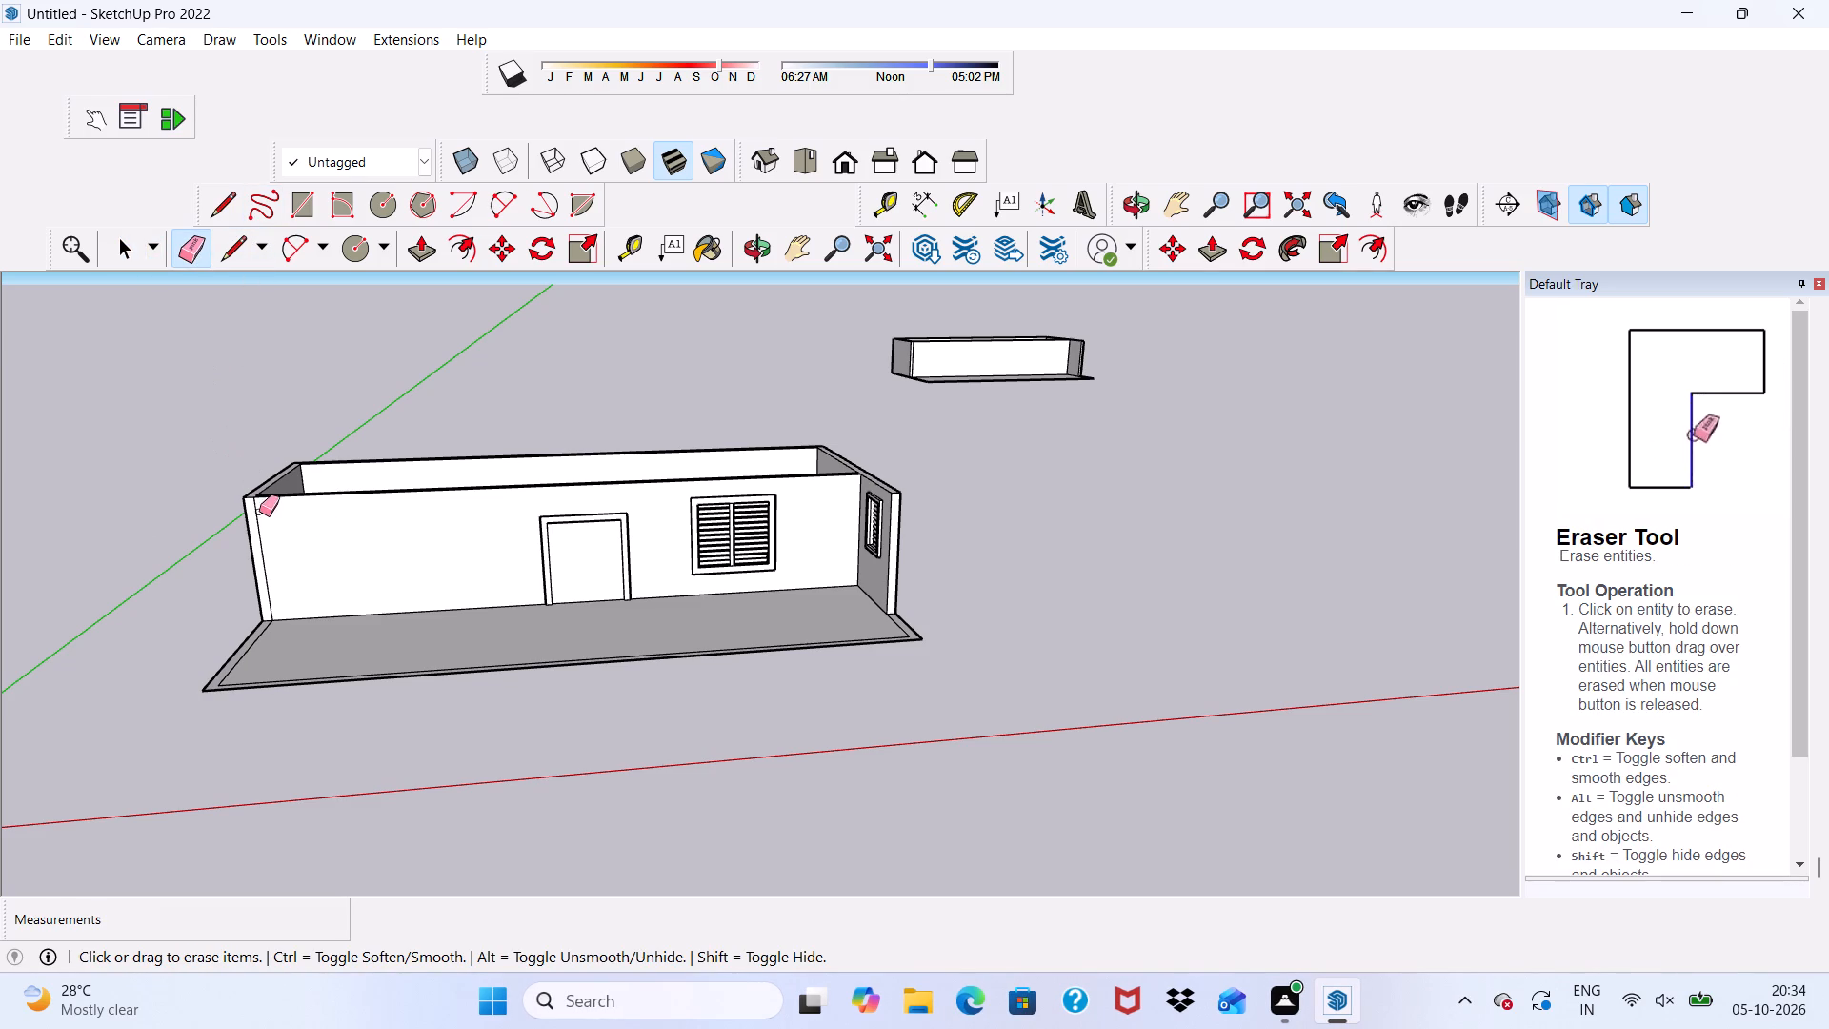
left_click(259, 520)
scroll(392, 567, "down", 2)
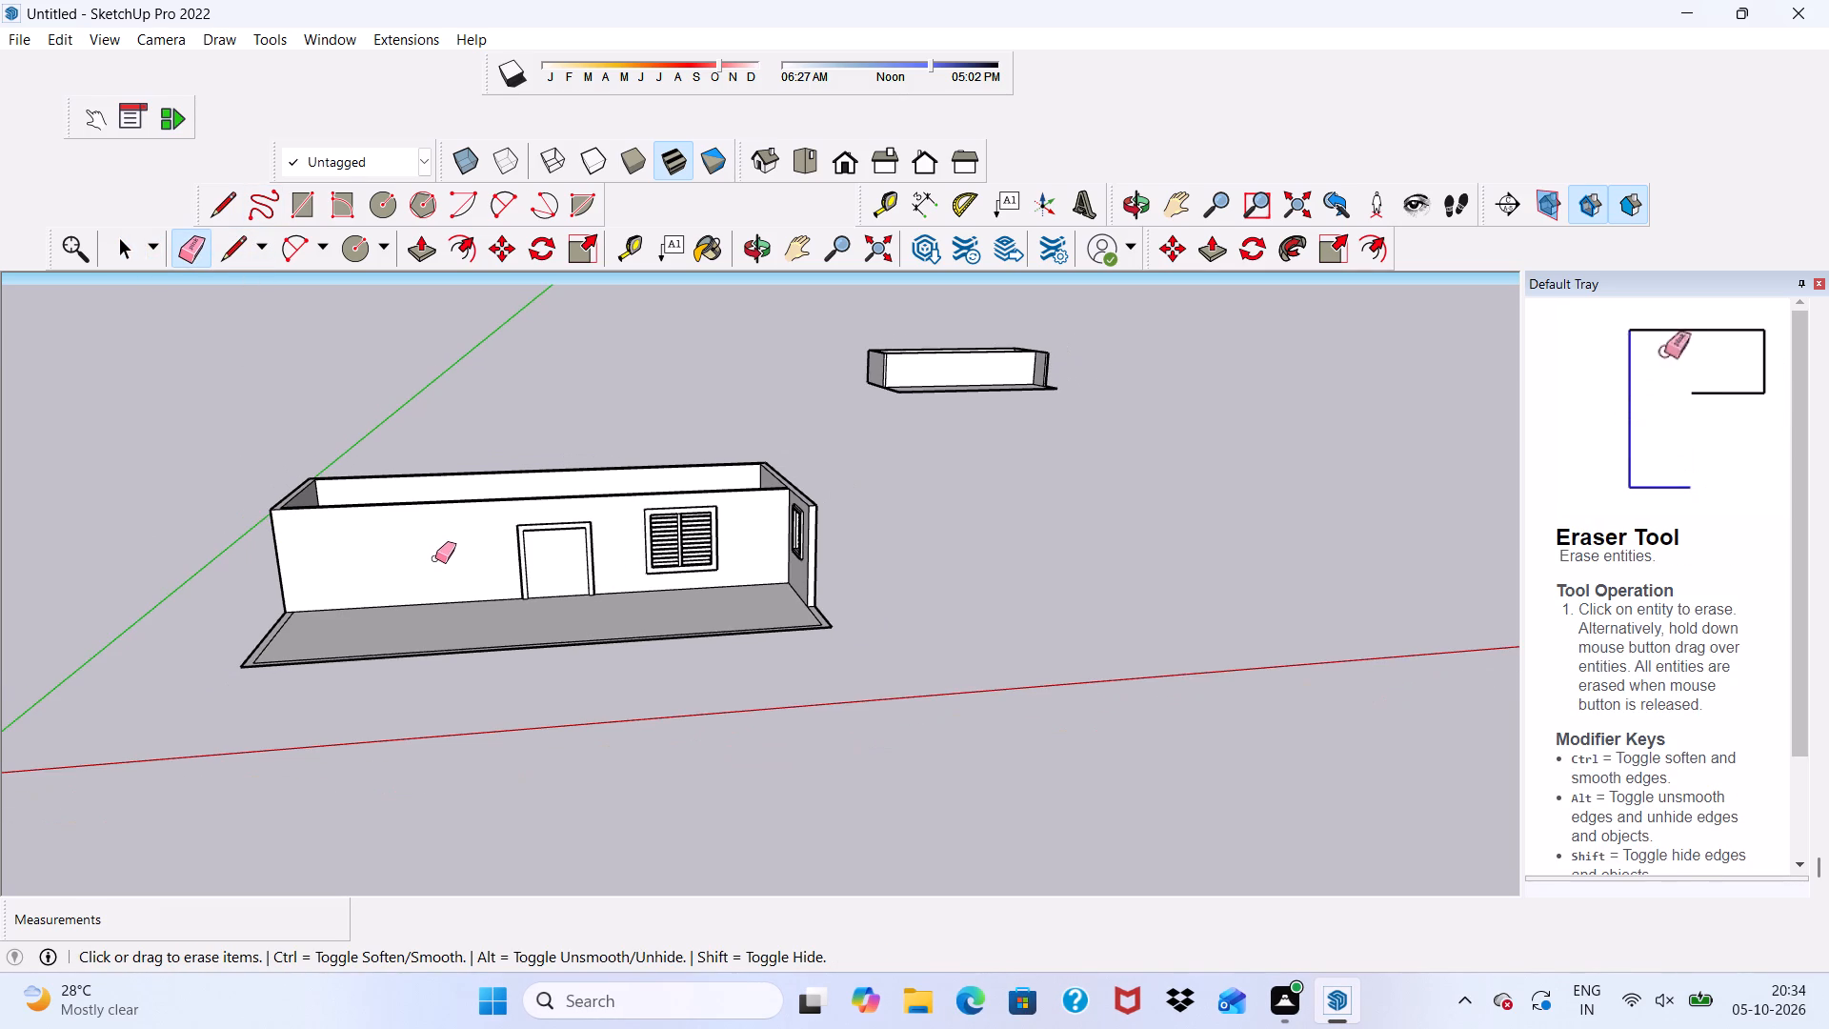
key("space")
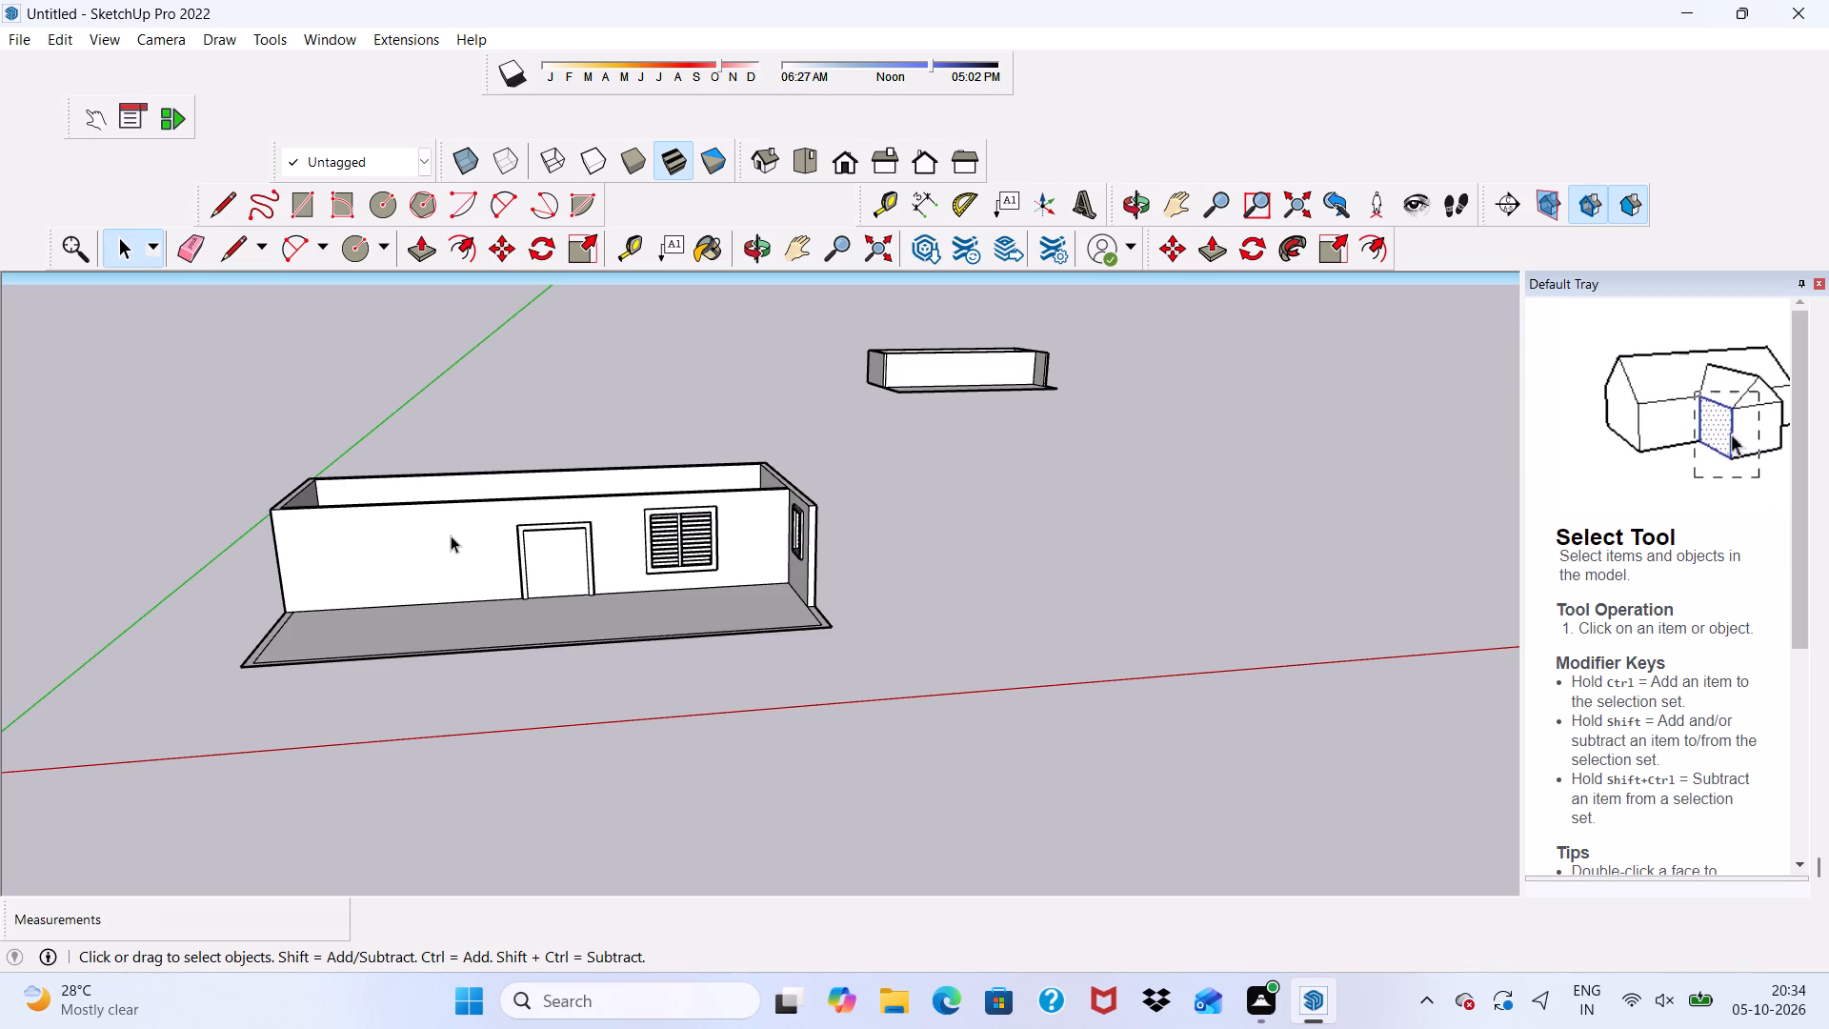
Examine the main building, its barred windows and the plain copy behind it from several angles.
scroll(861, 406, "up", 2)
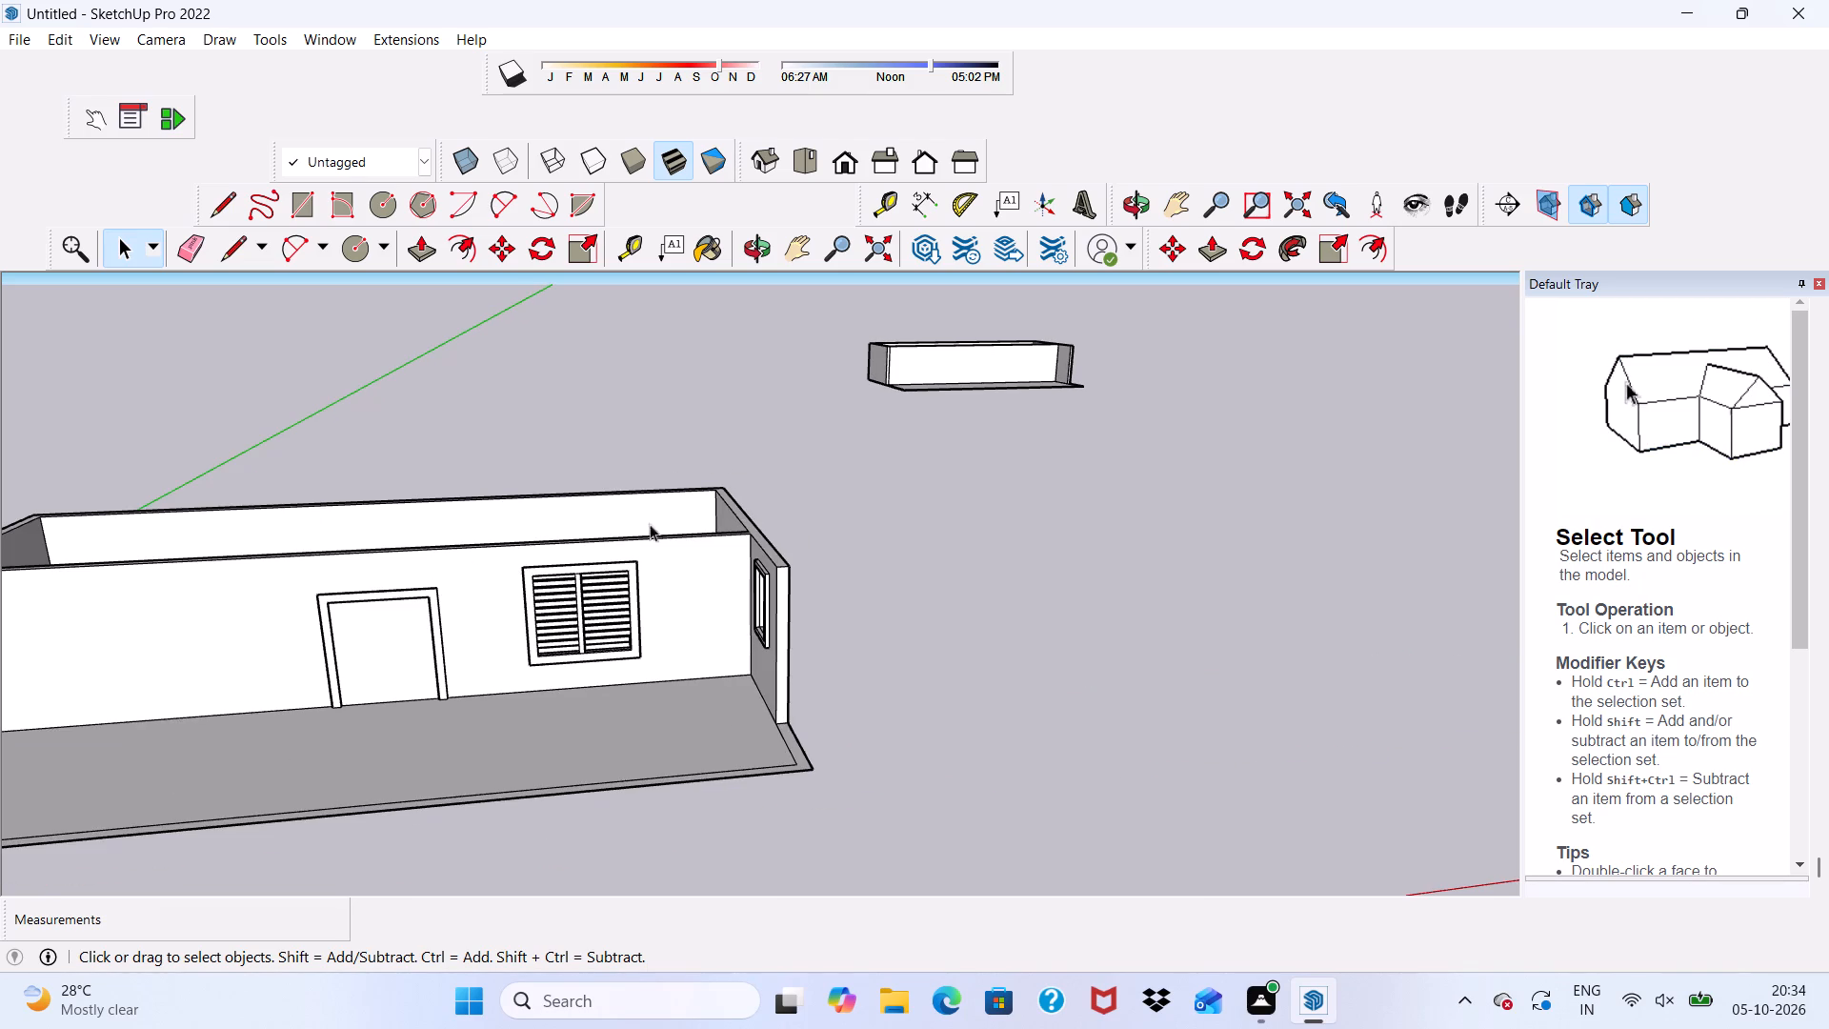
scroll(610, 532, "up", 3)
scroll(610, 525, "down", 12)
middle_click_drag(898, 439, 664, 618)
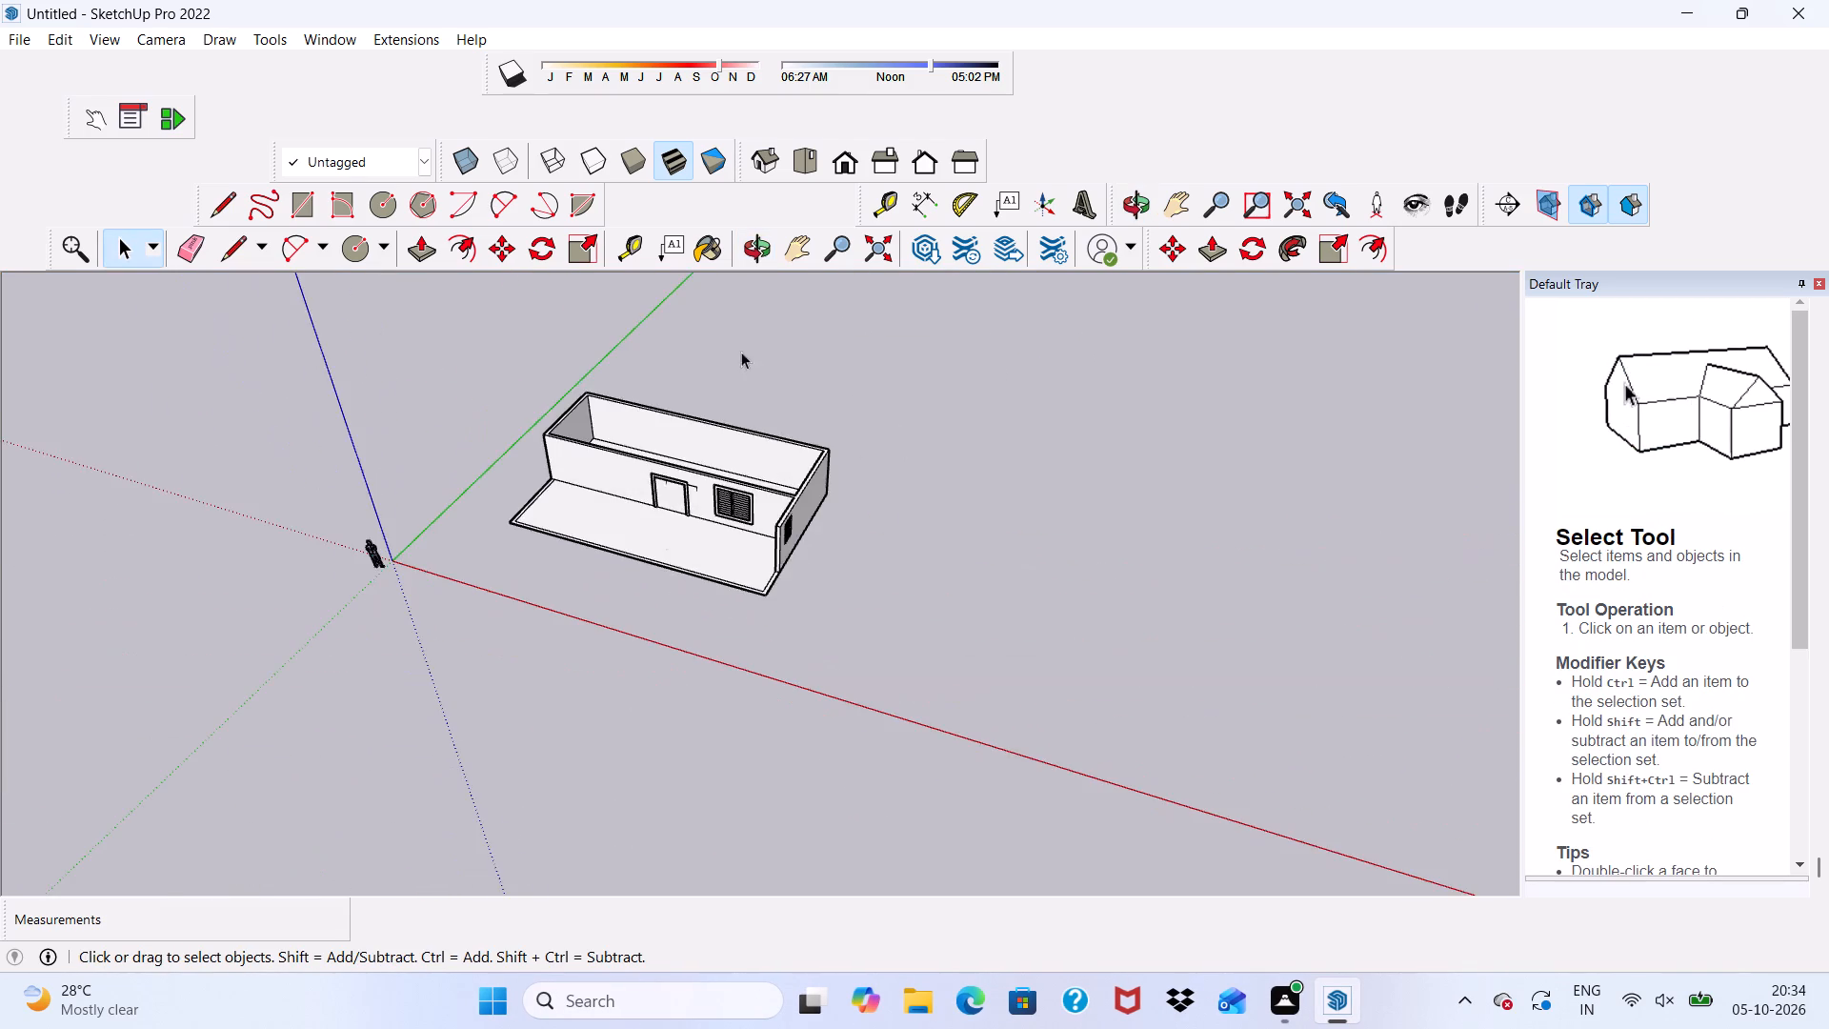
scroll(741, 352, "down", 5)
scroll(782, 424, "down", 1)
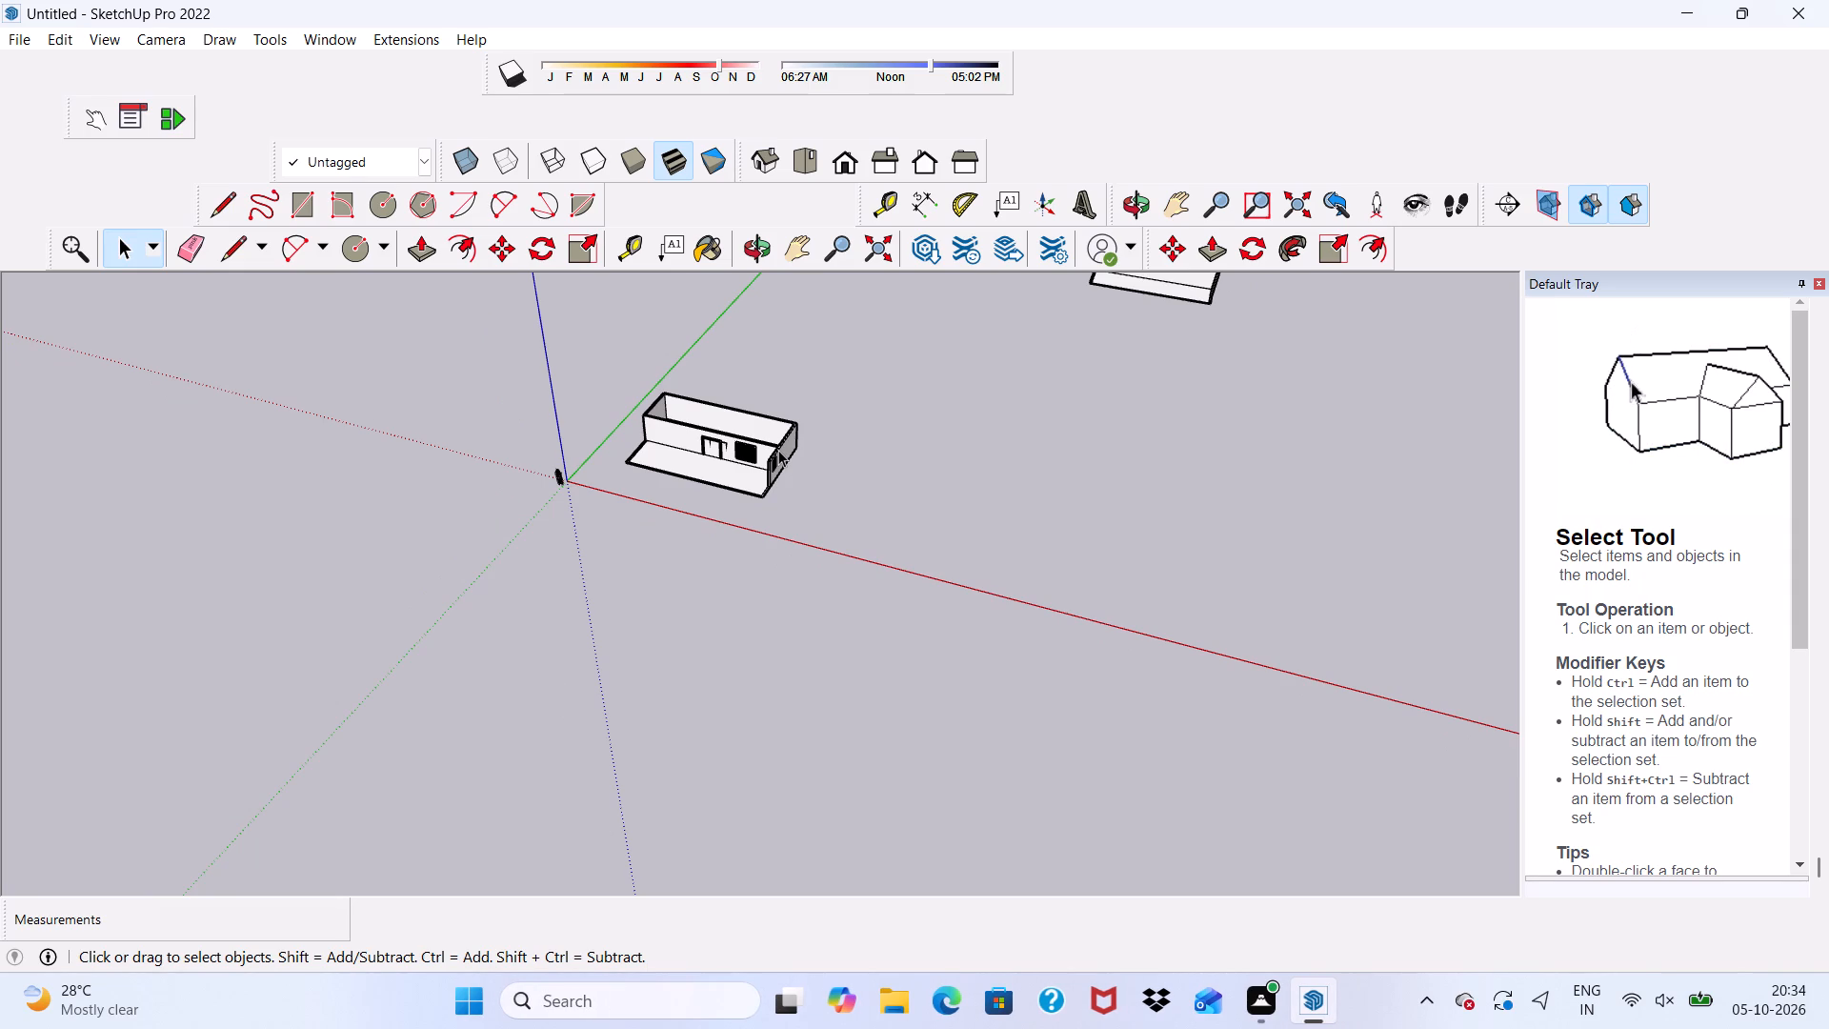
scroll(778, 450, "up", 2)
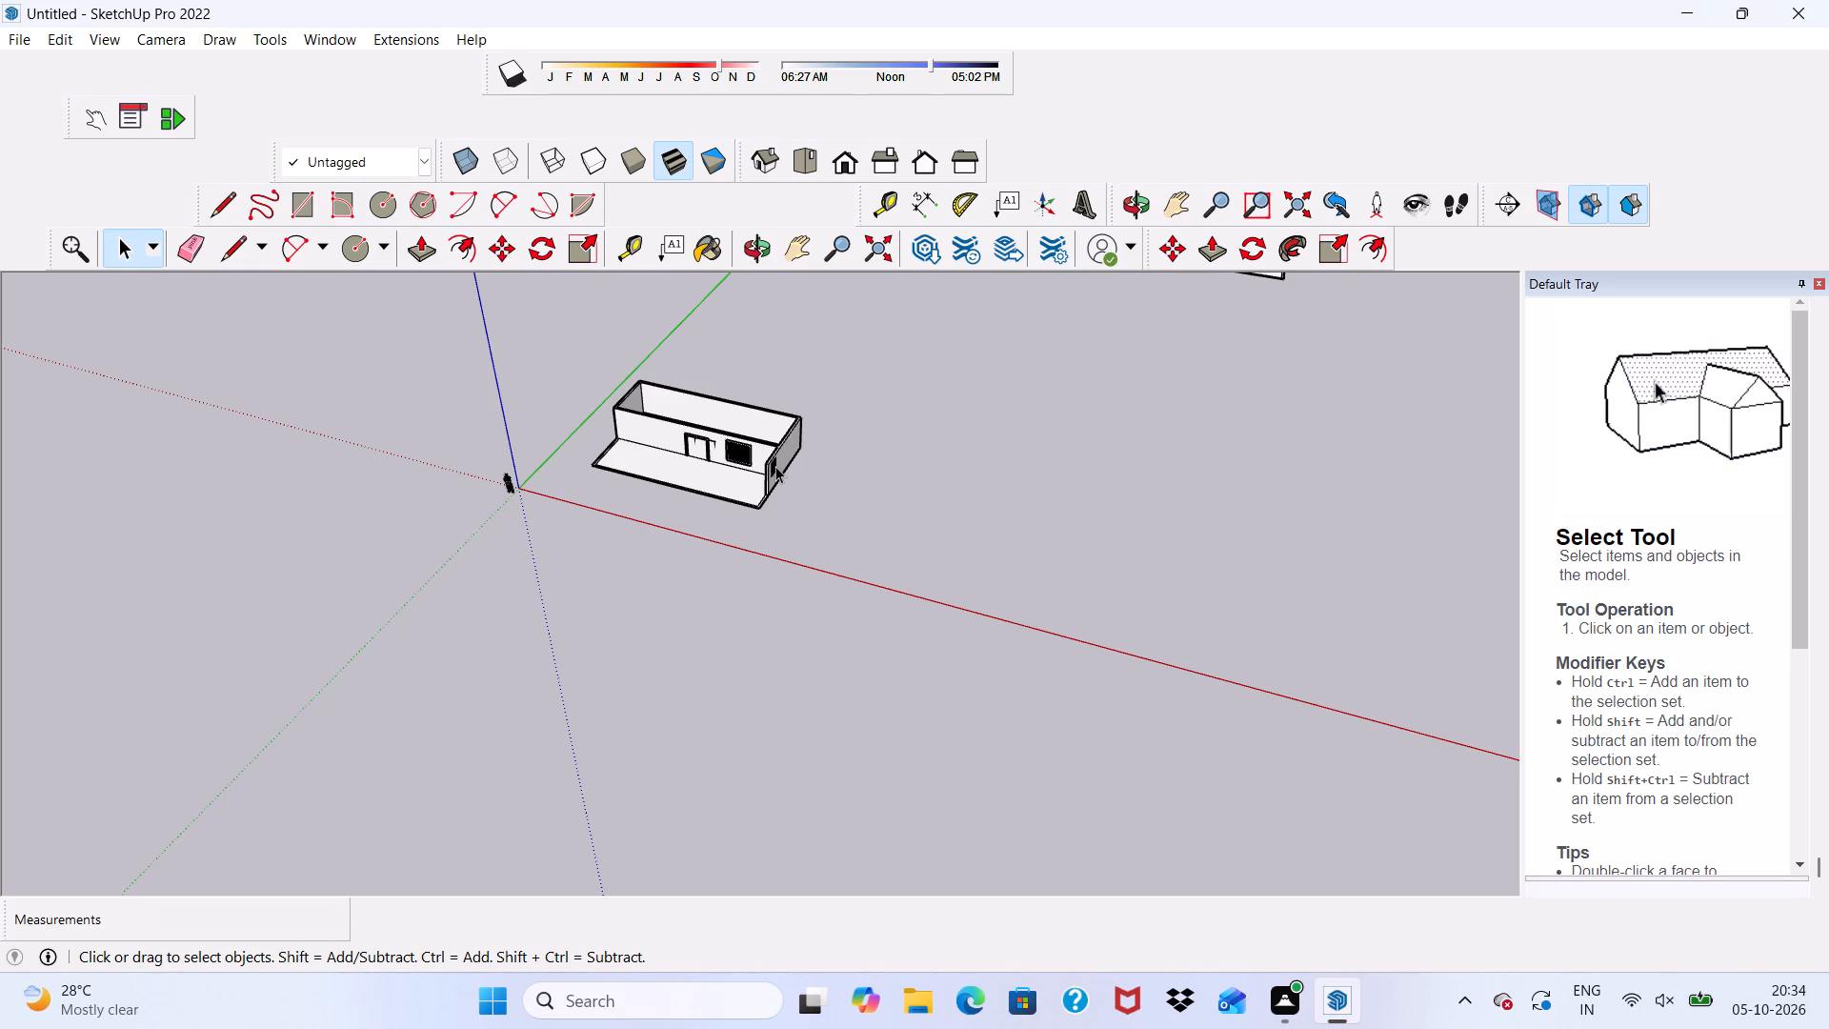
scroll(757, 561, "down", 2)
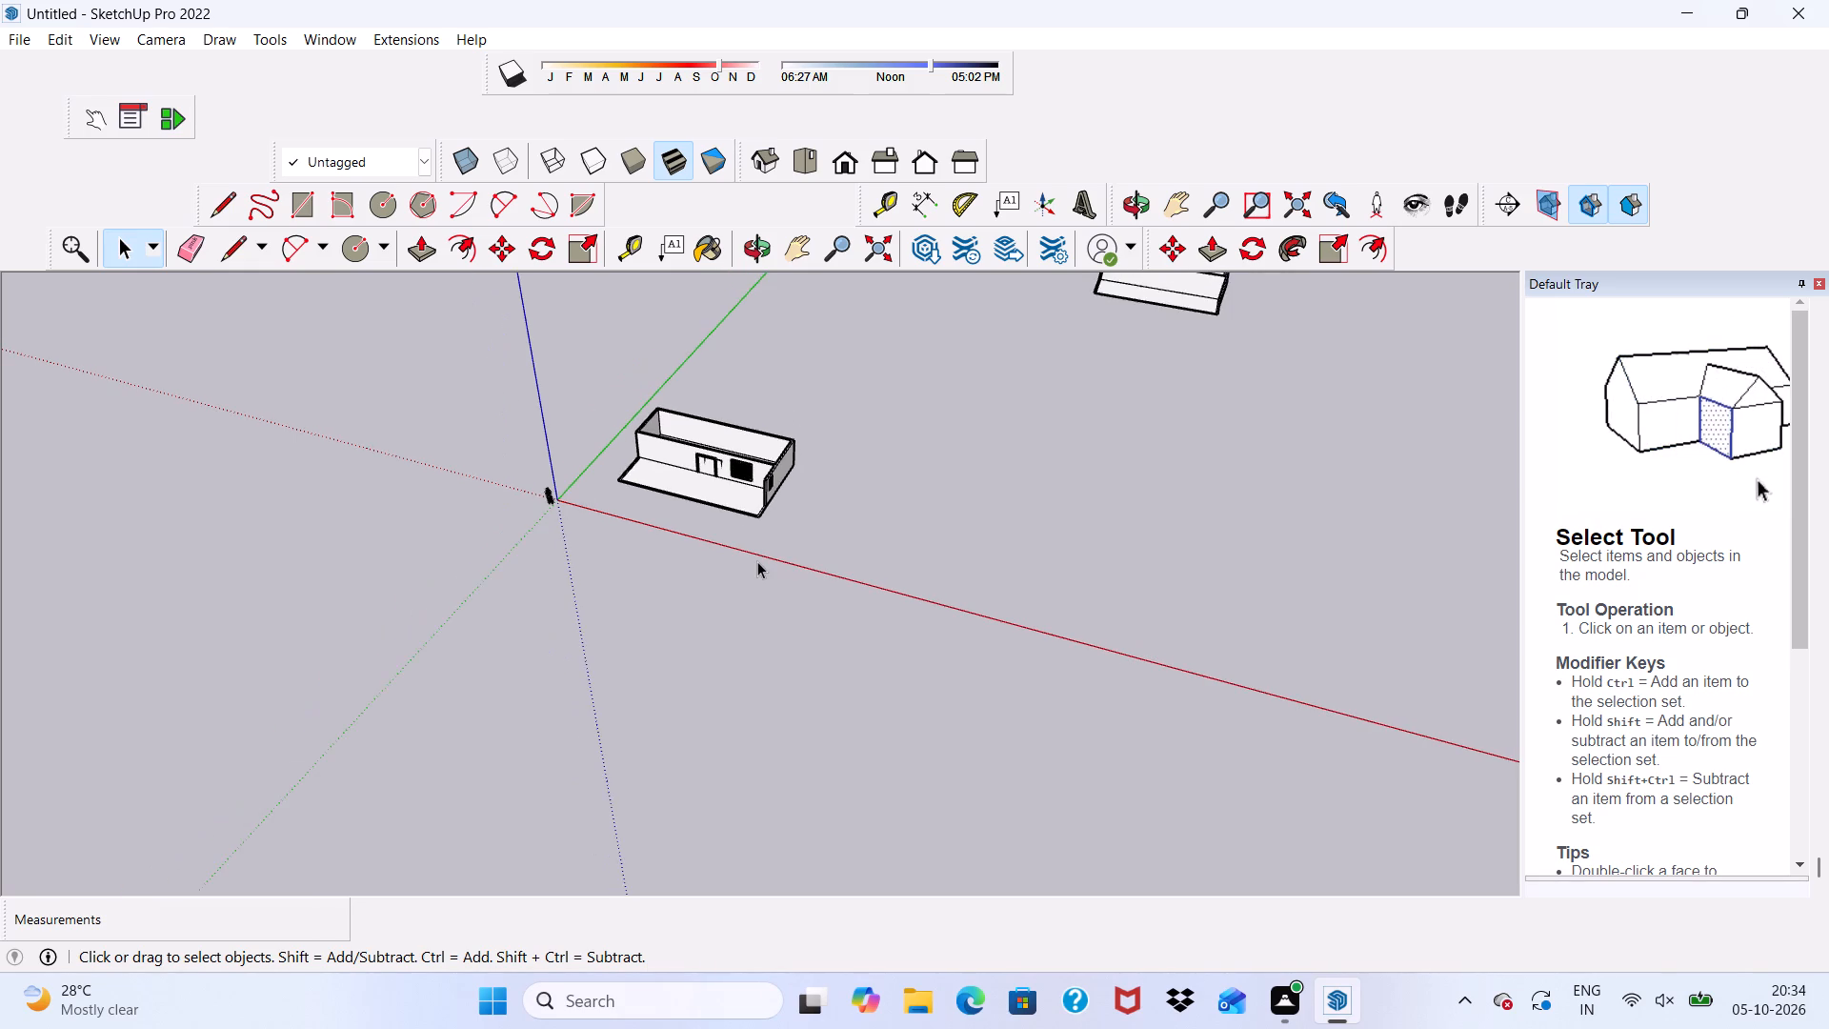
scroll(757, 561, "down", 9)
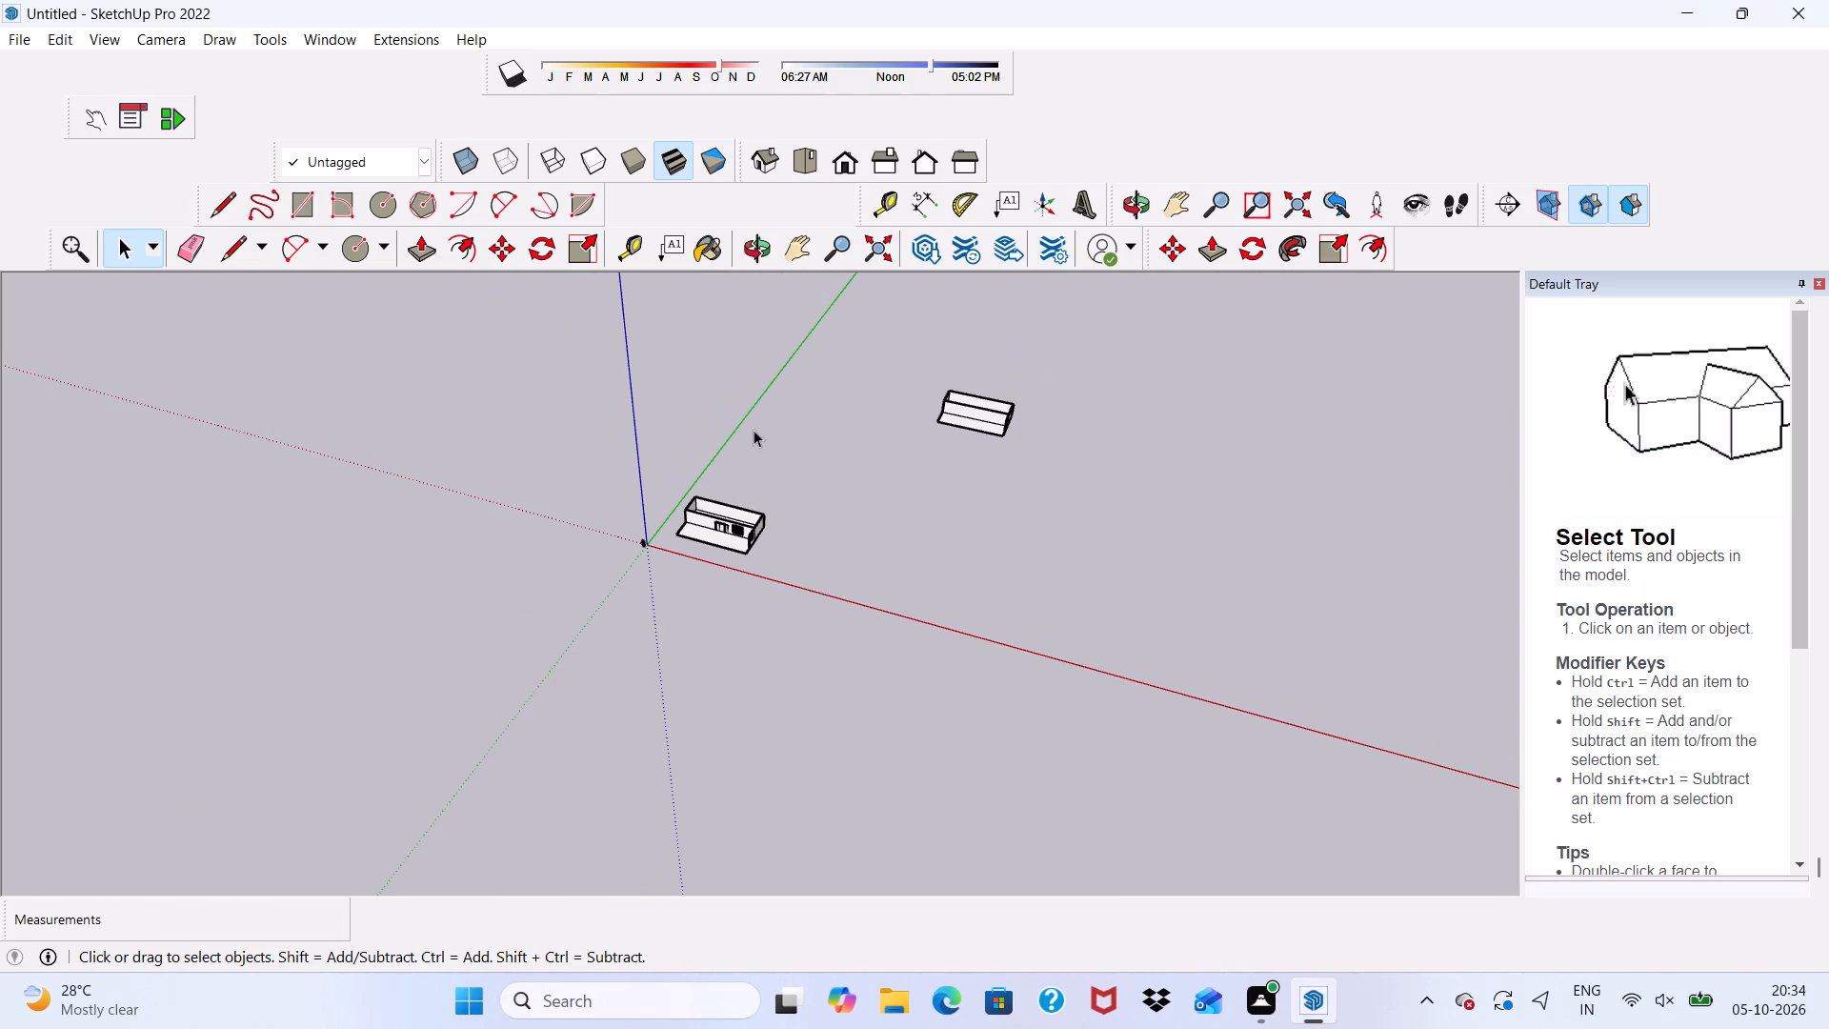
scroll(999, 493, "up", 3)
scroll(940, 409, "up", 11)
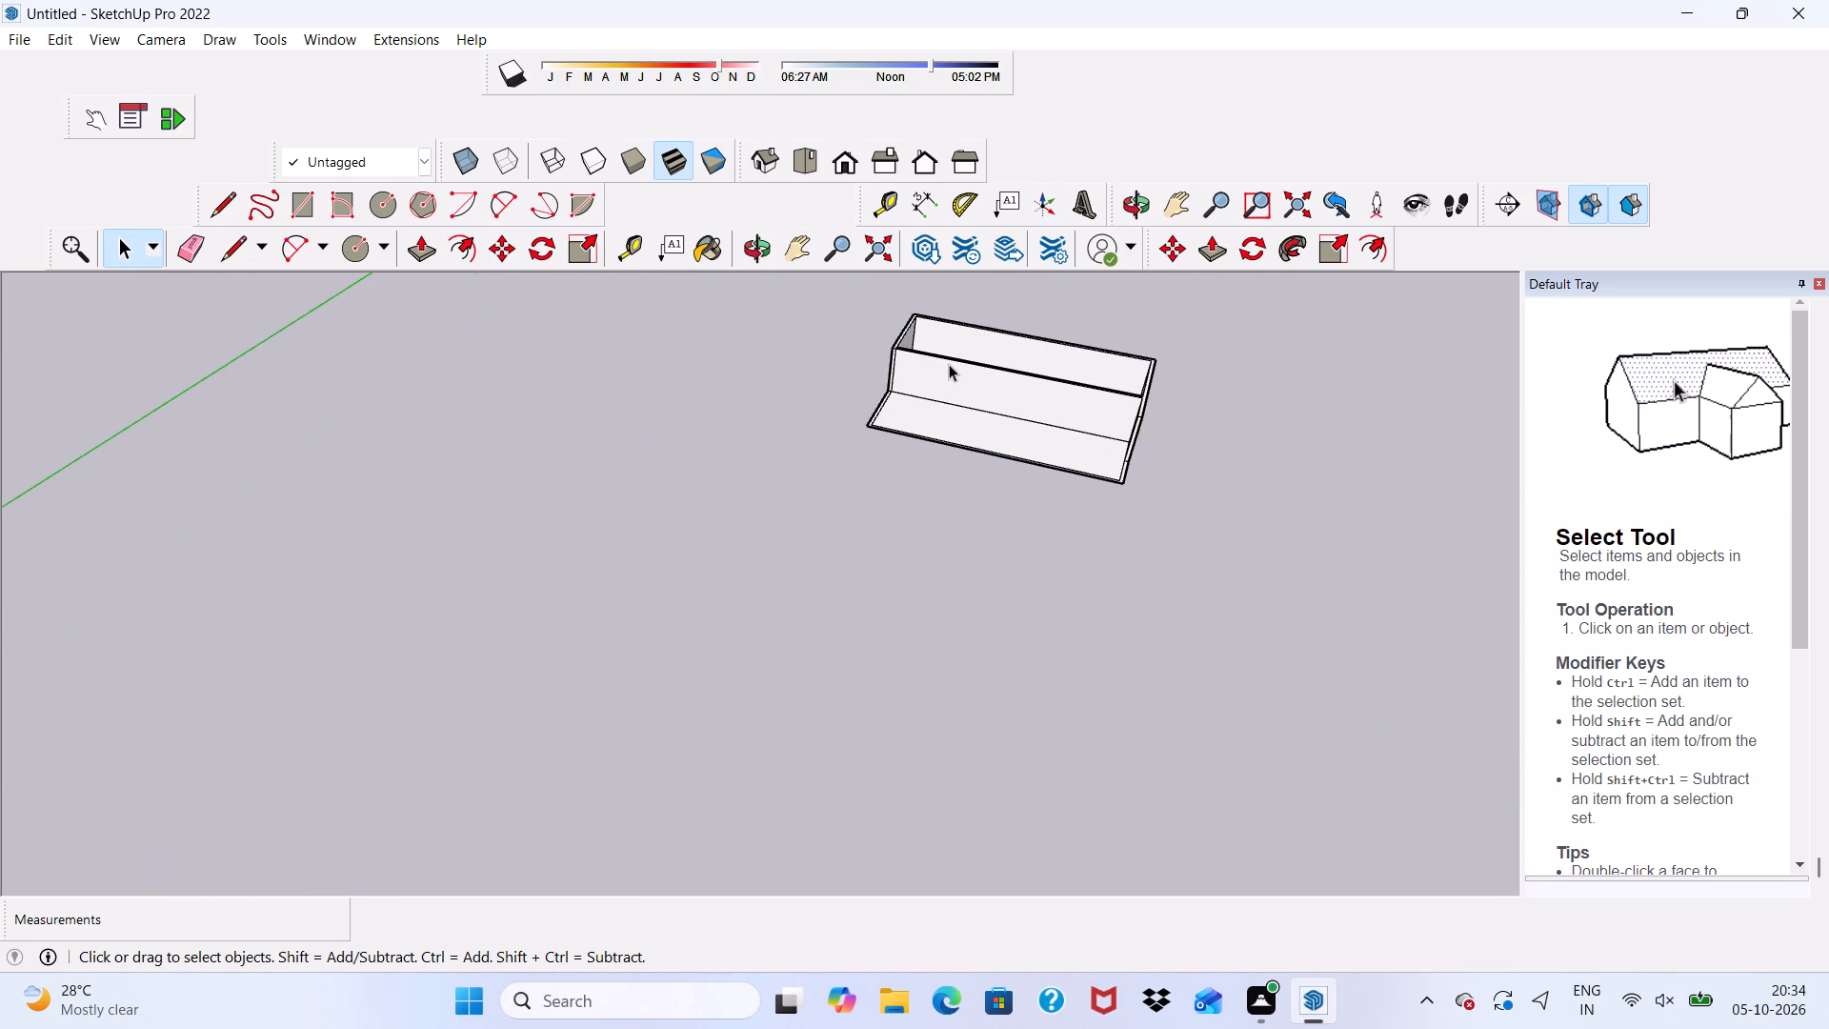
scroll(949, 364, "down", 6)
middle_click_drag(391, 697, 479, 567)
scroll(209, 765, "up", 8)
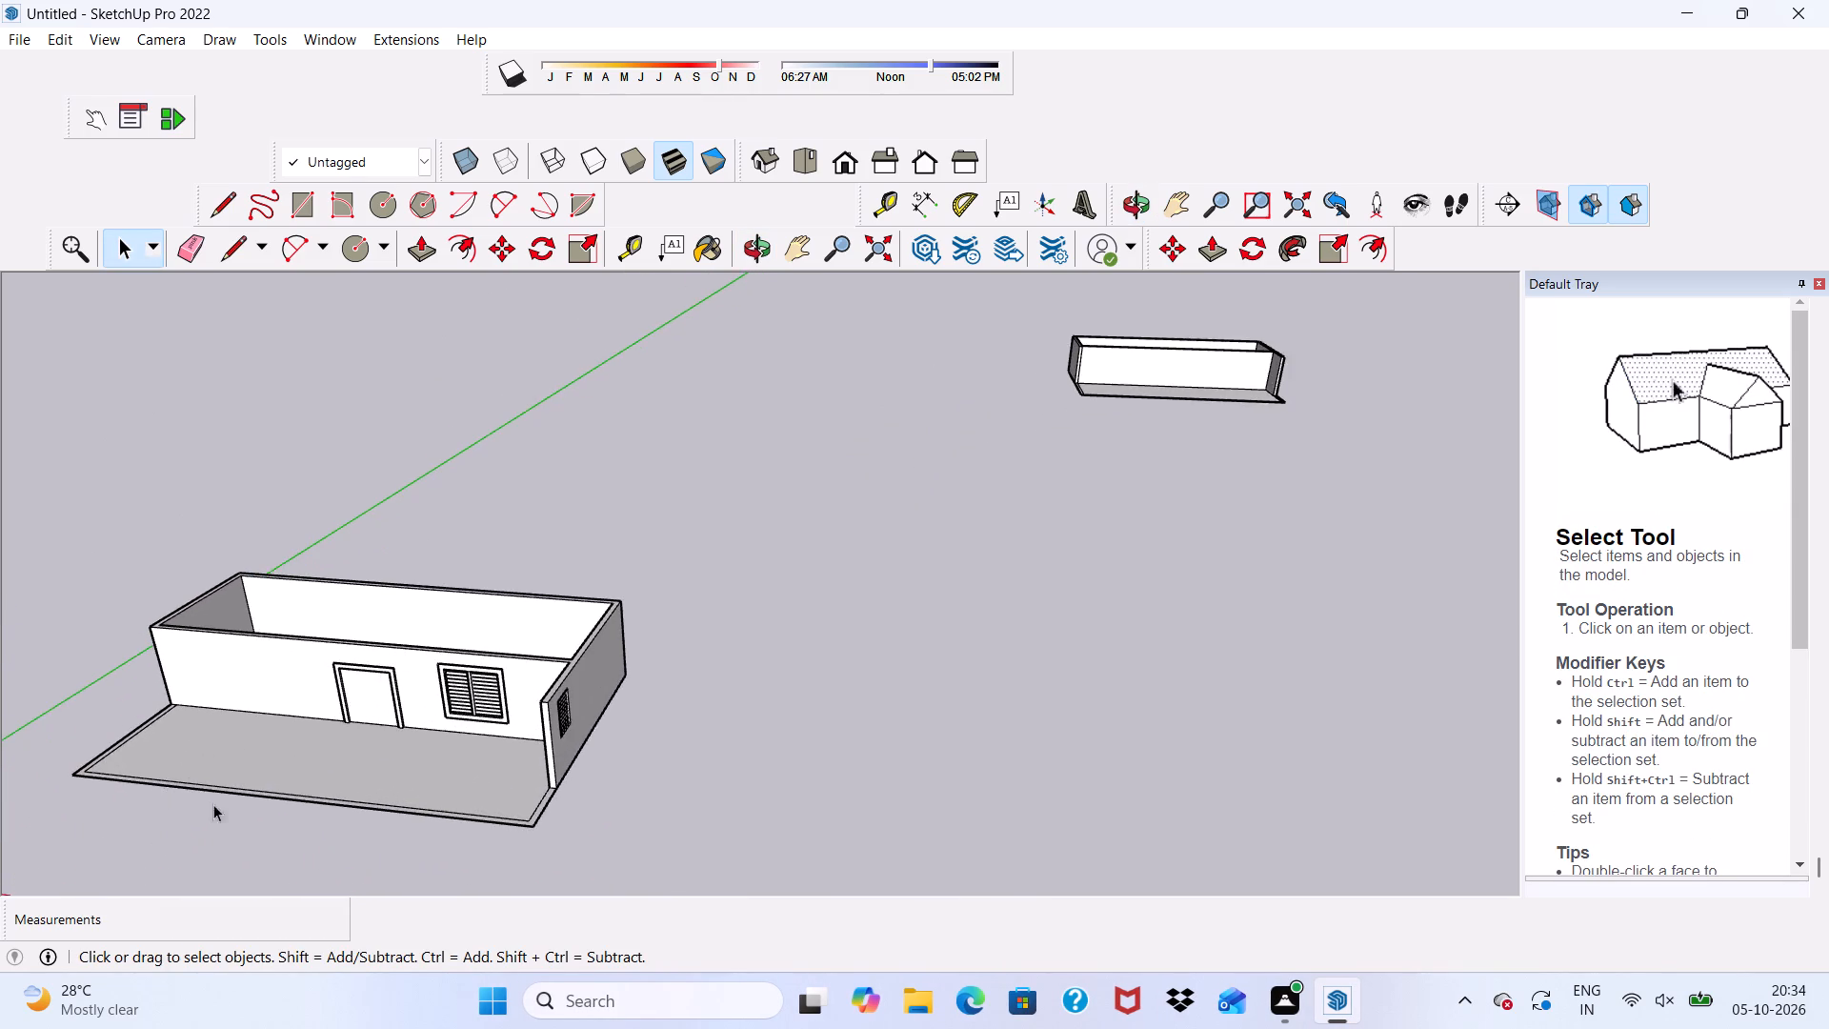
scroll(427, 746, "up", 9)
middle_click_drag(479, 695, 513, 551)
scroll(513, 551, "up", 10)
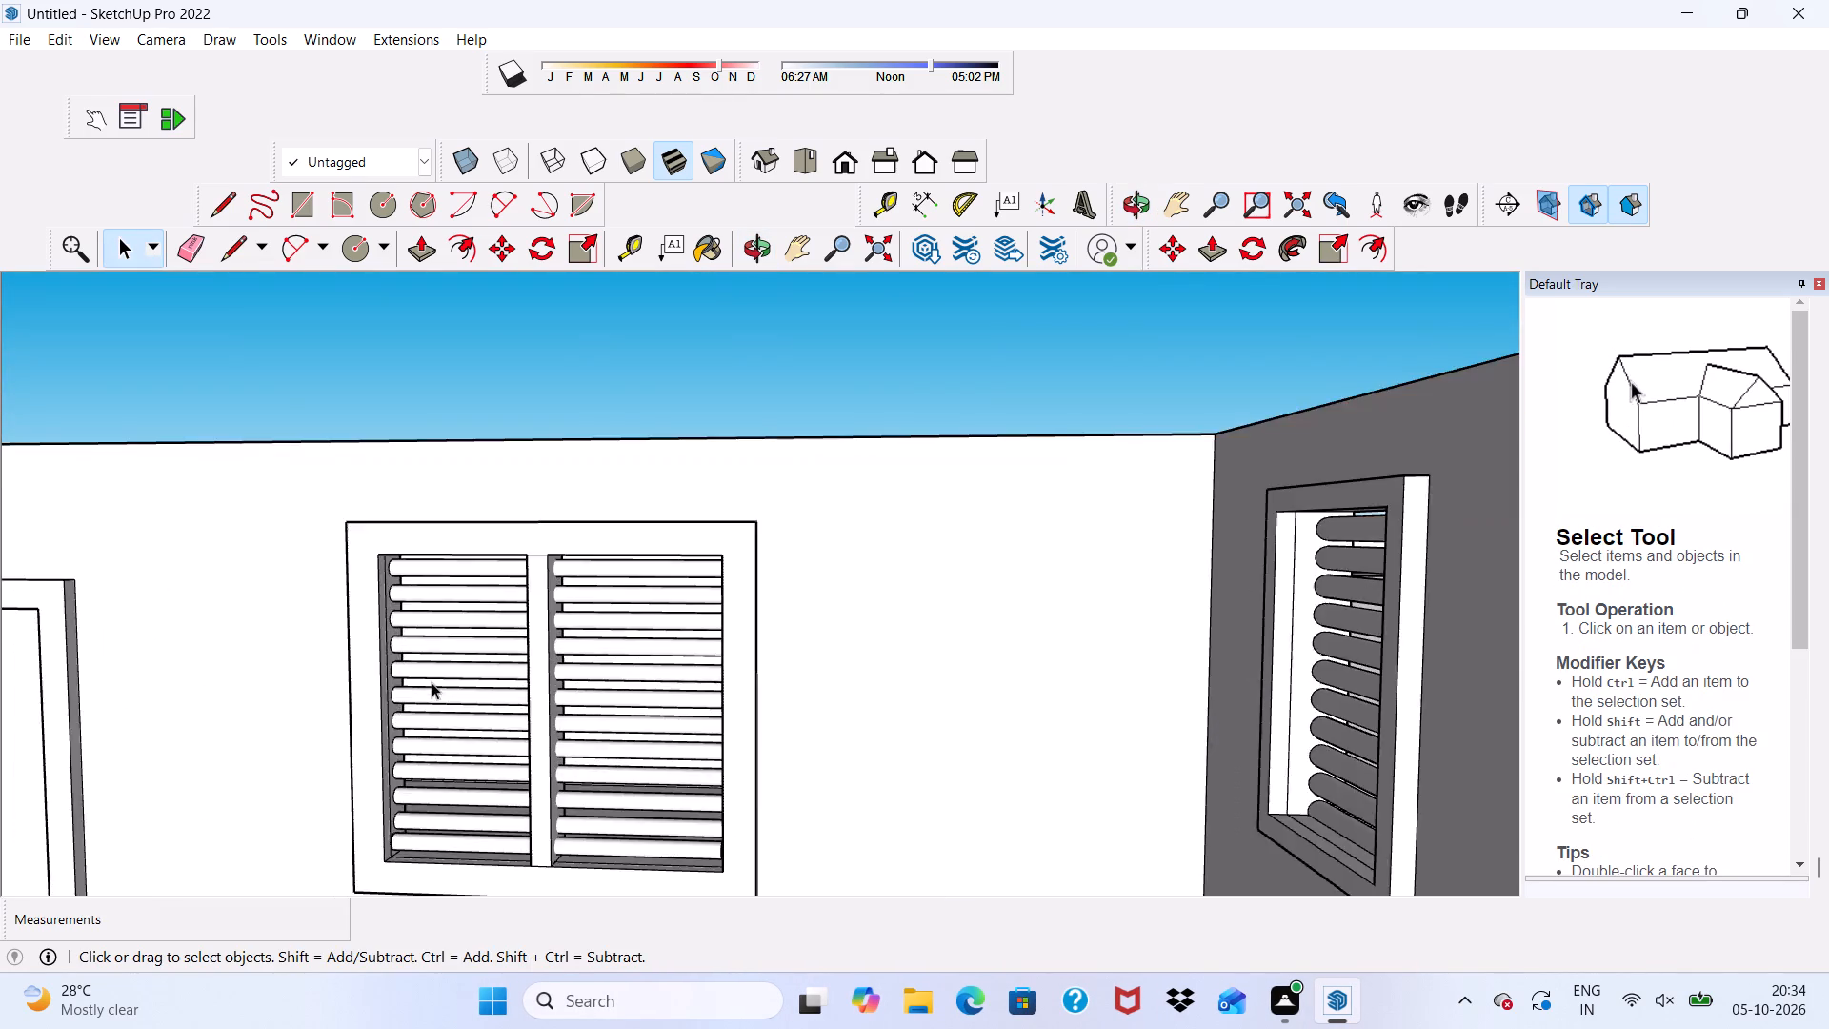
scroll(432, 682, "up", 5)
scroll(430, 680, "down", 2)
middle_click_drag(430, 679, 412, 773)
scroll(403, 634, "down", 13)
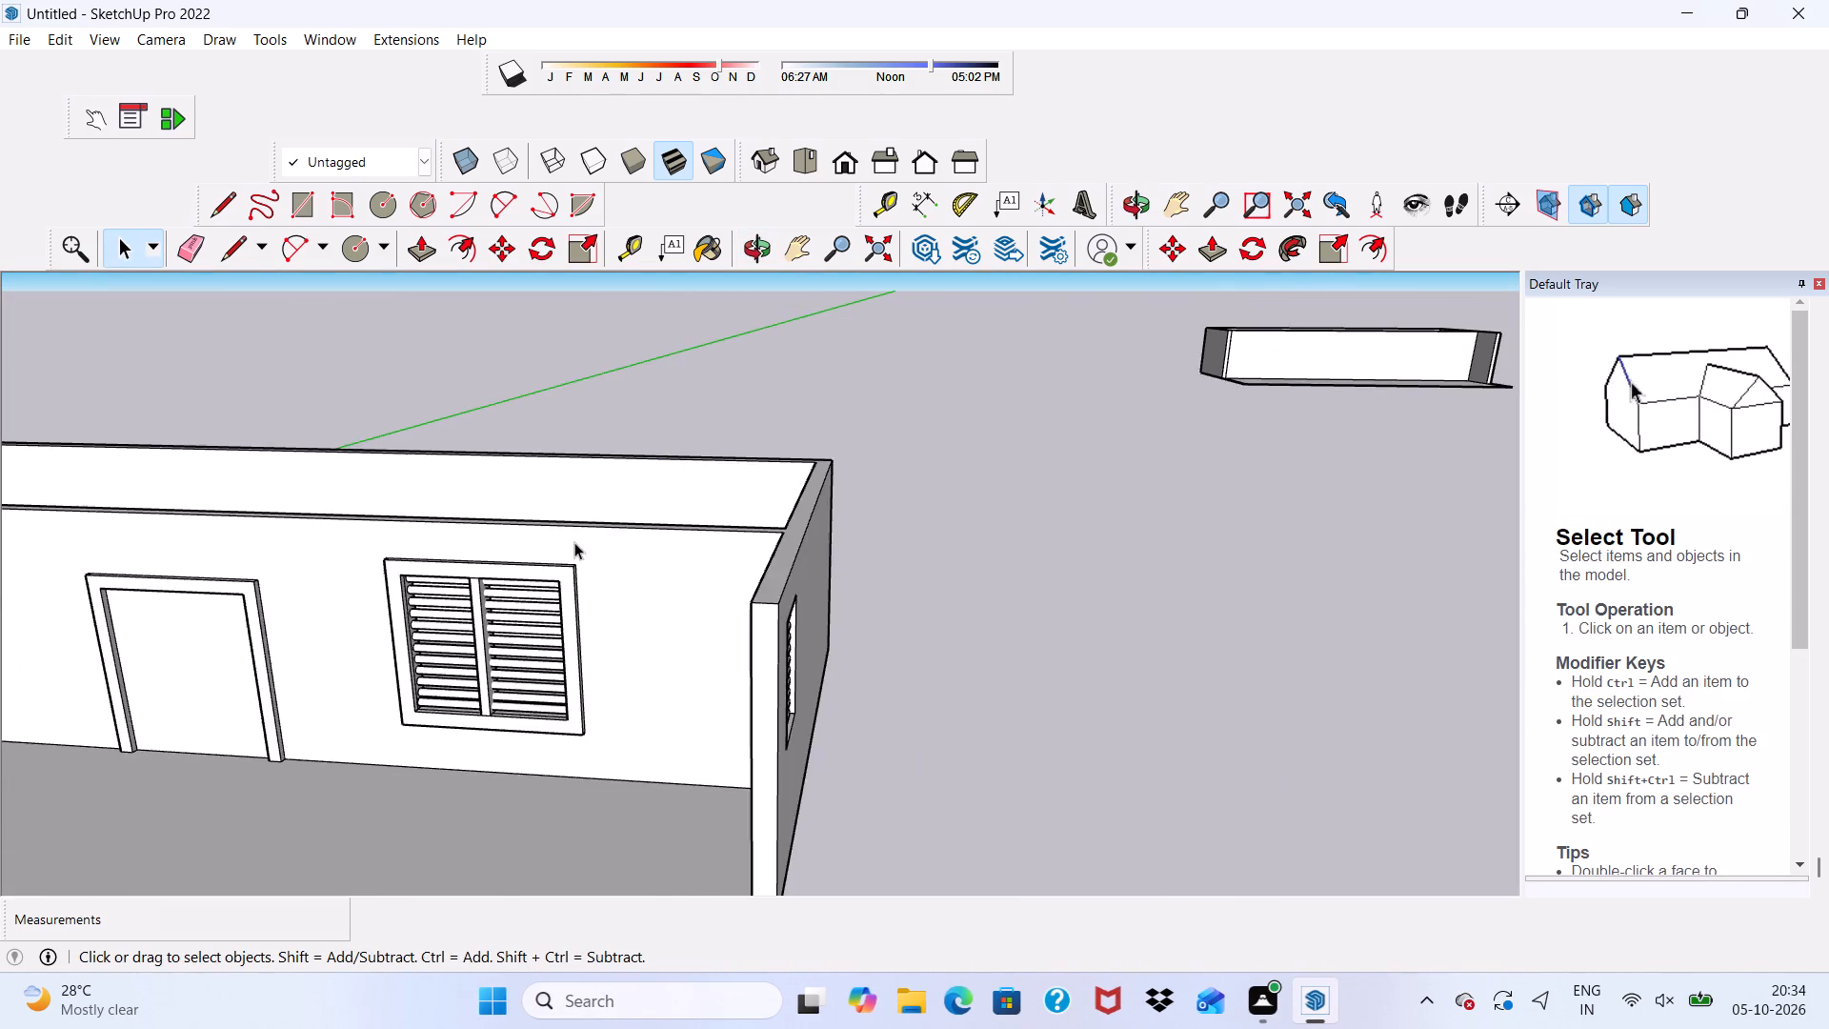
scroll(576, 539, "down", 2)
scroll(576, 539, "up", 1)
scroll(589, 546, "down", 2)
scroll(1256, 377, "up", 1)
scroll(1236, 350, "down", 2)
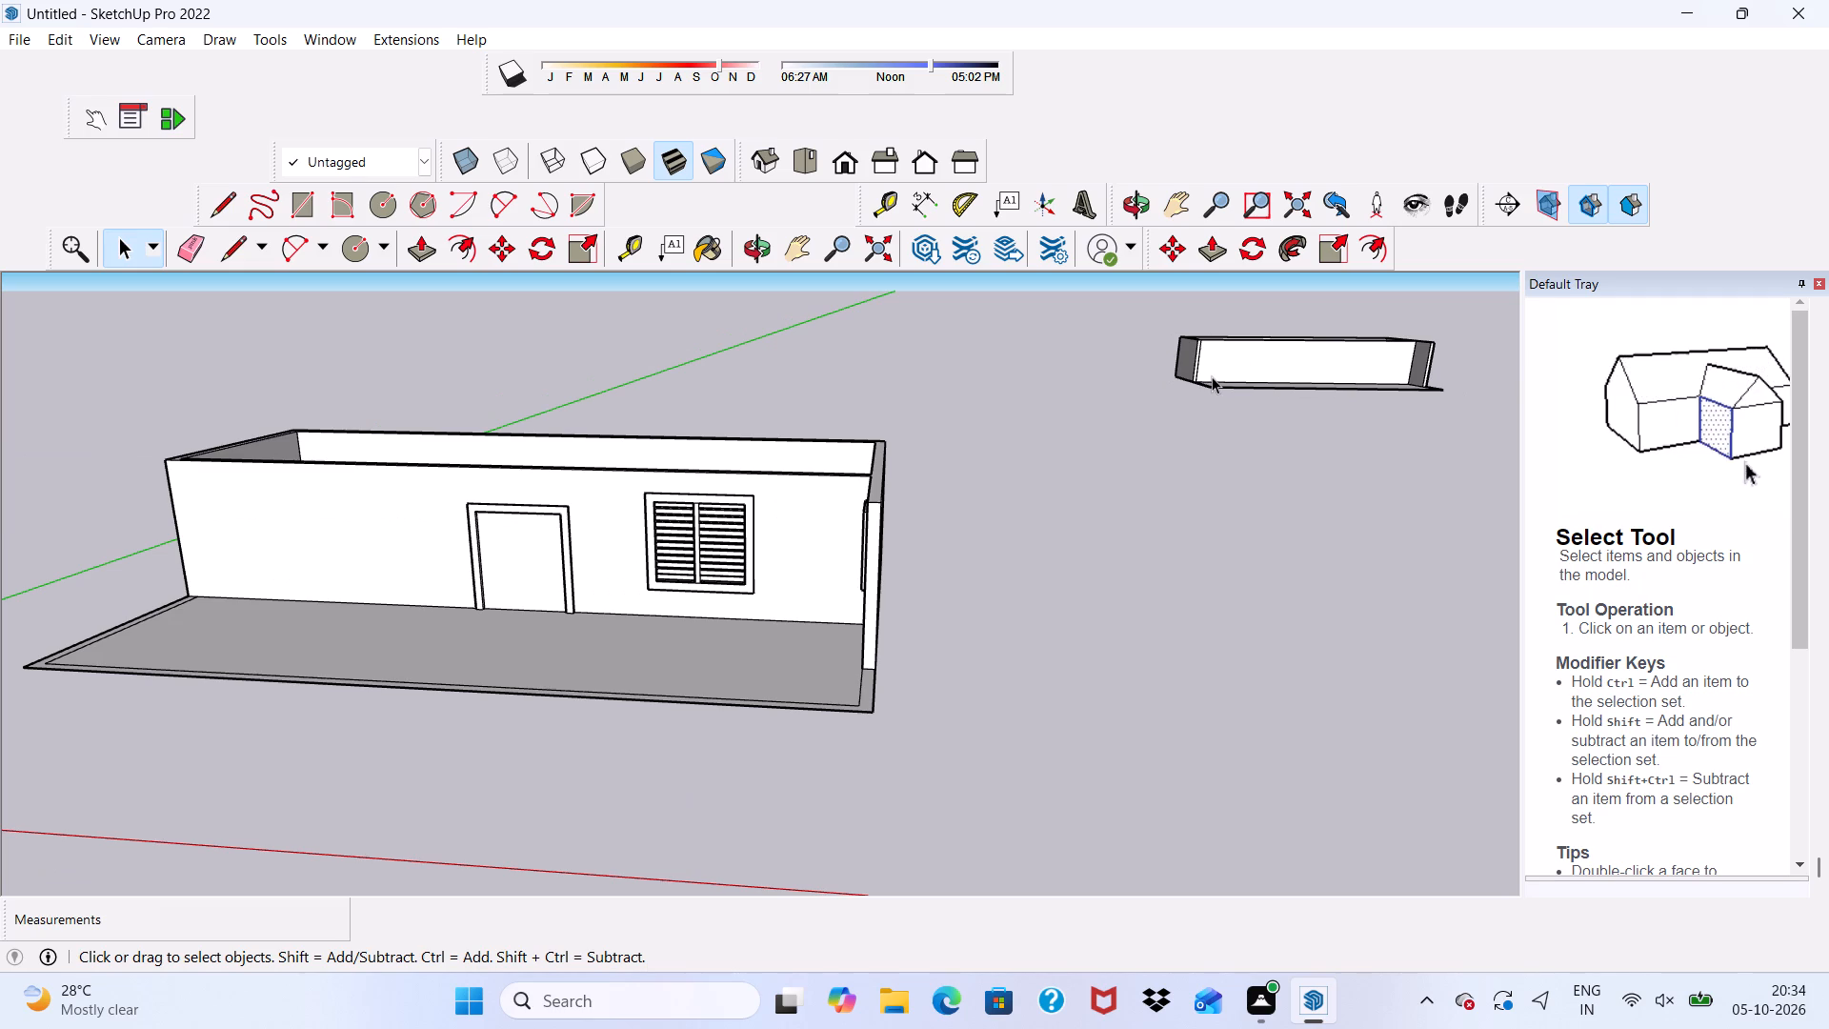
Select the entire plain building copy and move it beside the main building, next to the wall with the side window.
triple_click(1212, 376)
left_click(1212, 376)
scroll(1172, 379, "down", 8)
middle_click_drag(1064, 445, 666, 391)
scroll(666, 391, "up", 1)
scroll(774, 476, "down", 5)
left_click(1162, 249)
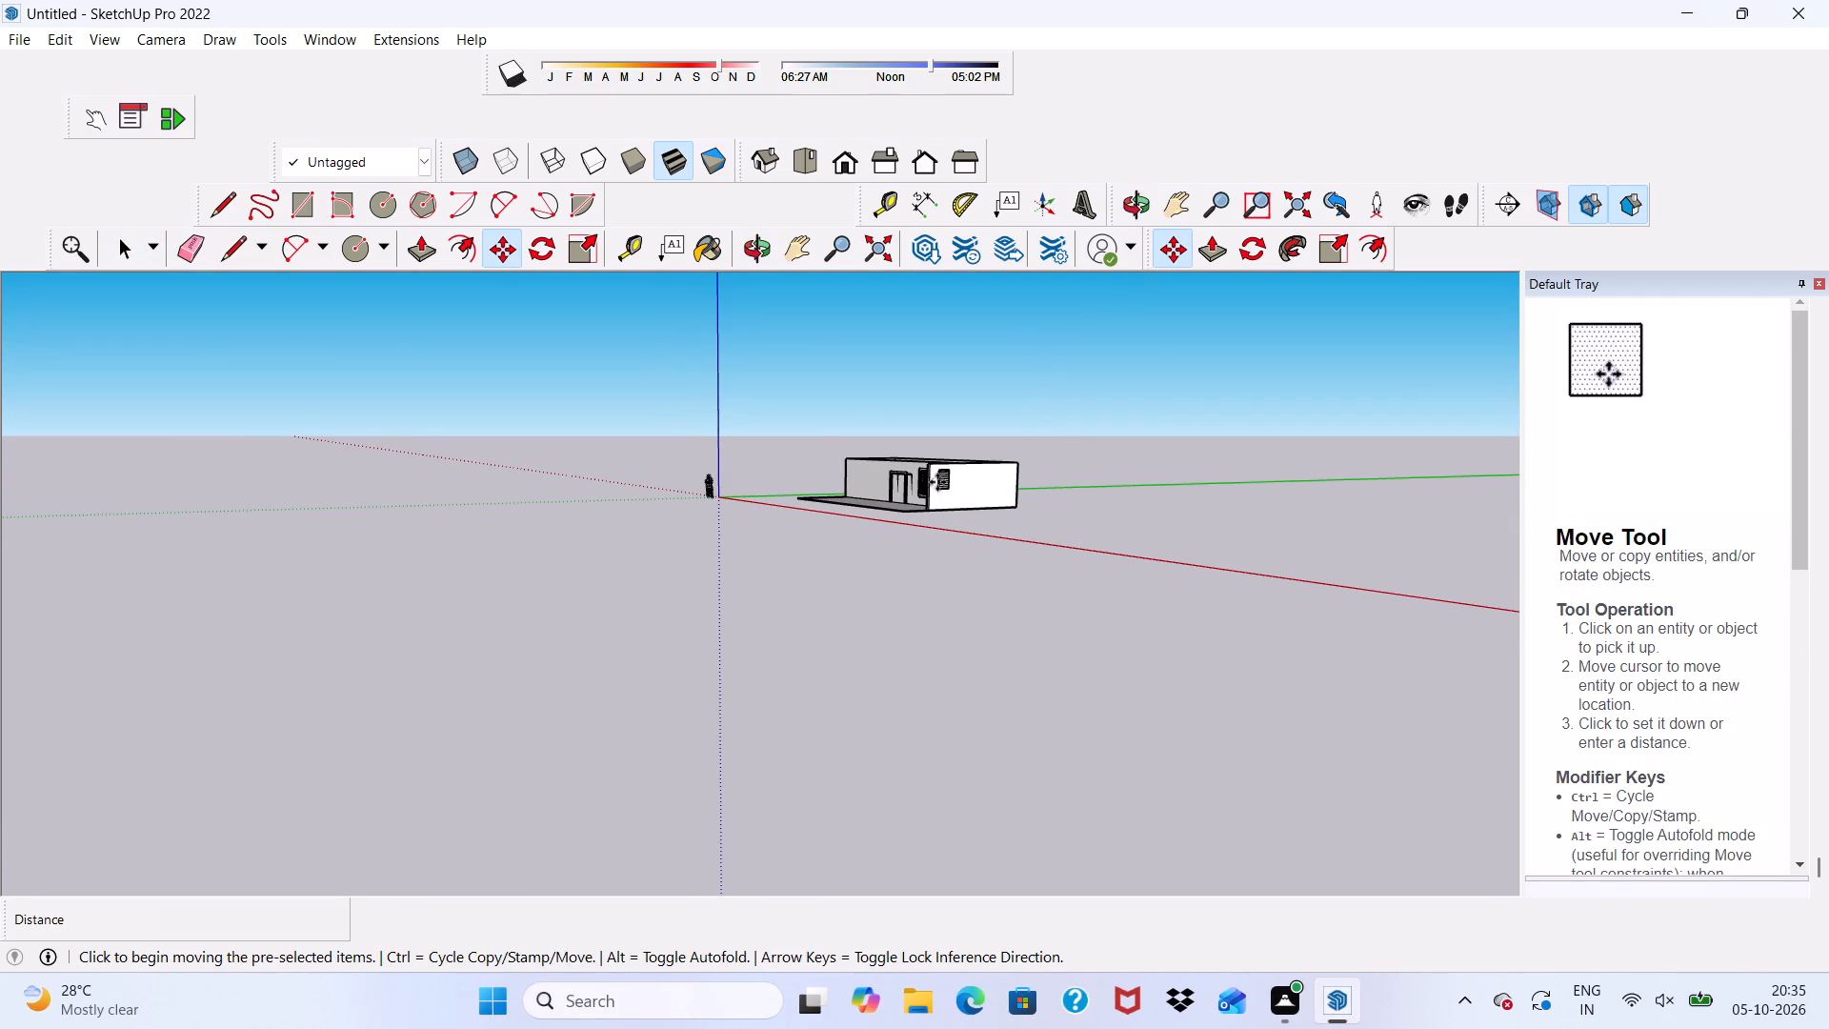
middle_click_drag(912, 540, 1332, 574)
scroll(1081, 368, "up", 9)
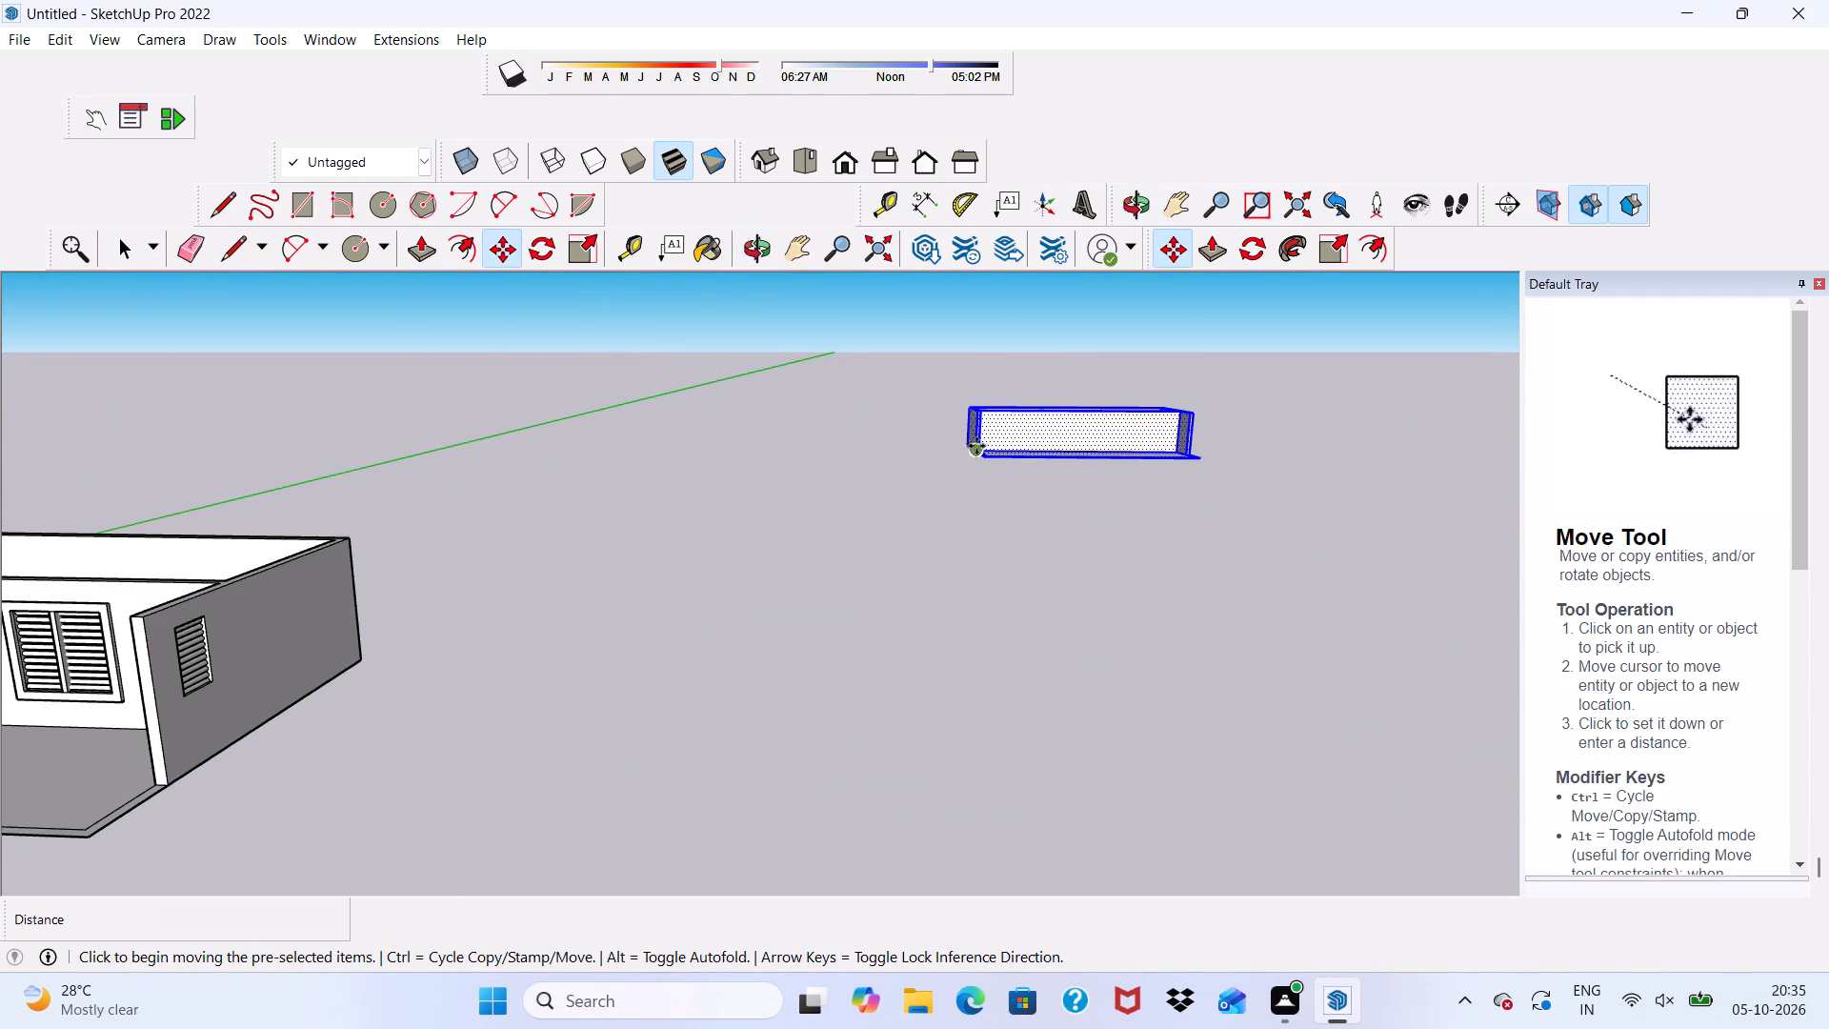
left_click_drag(977, 445, 415, 677)
scroll(407, 670, "down", 6)
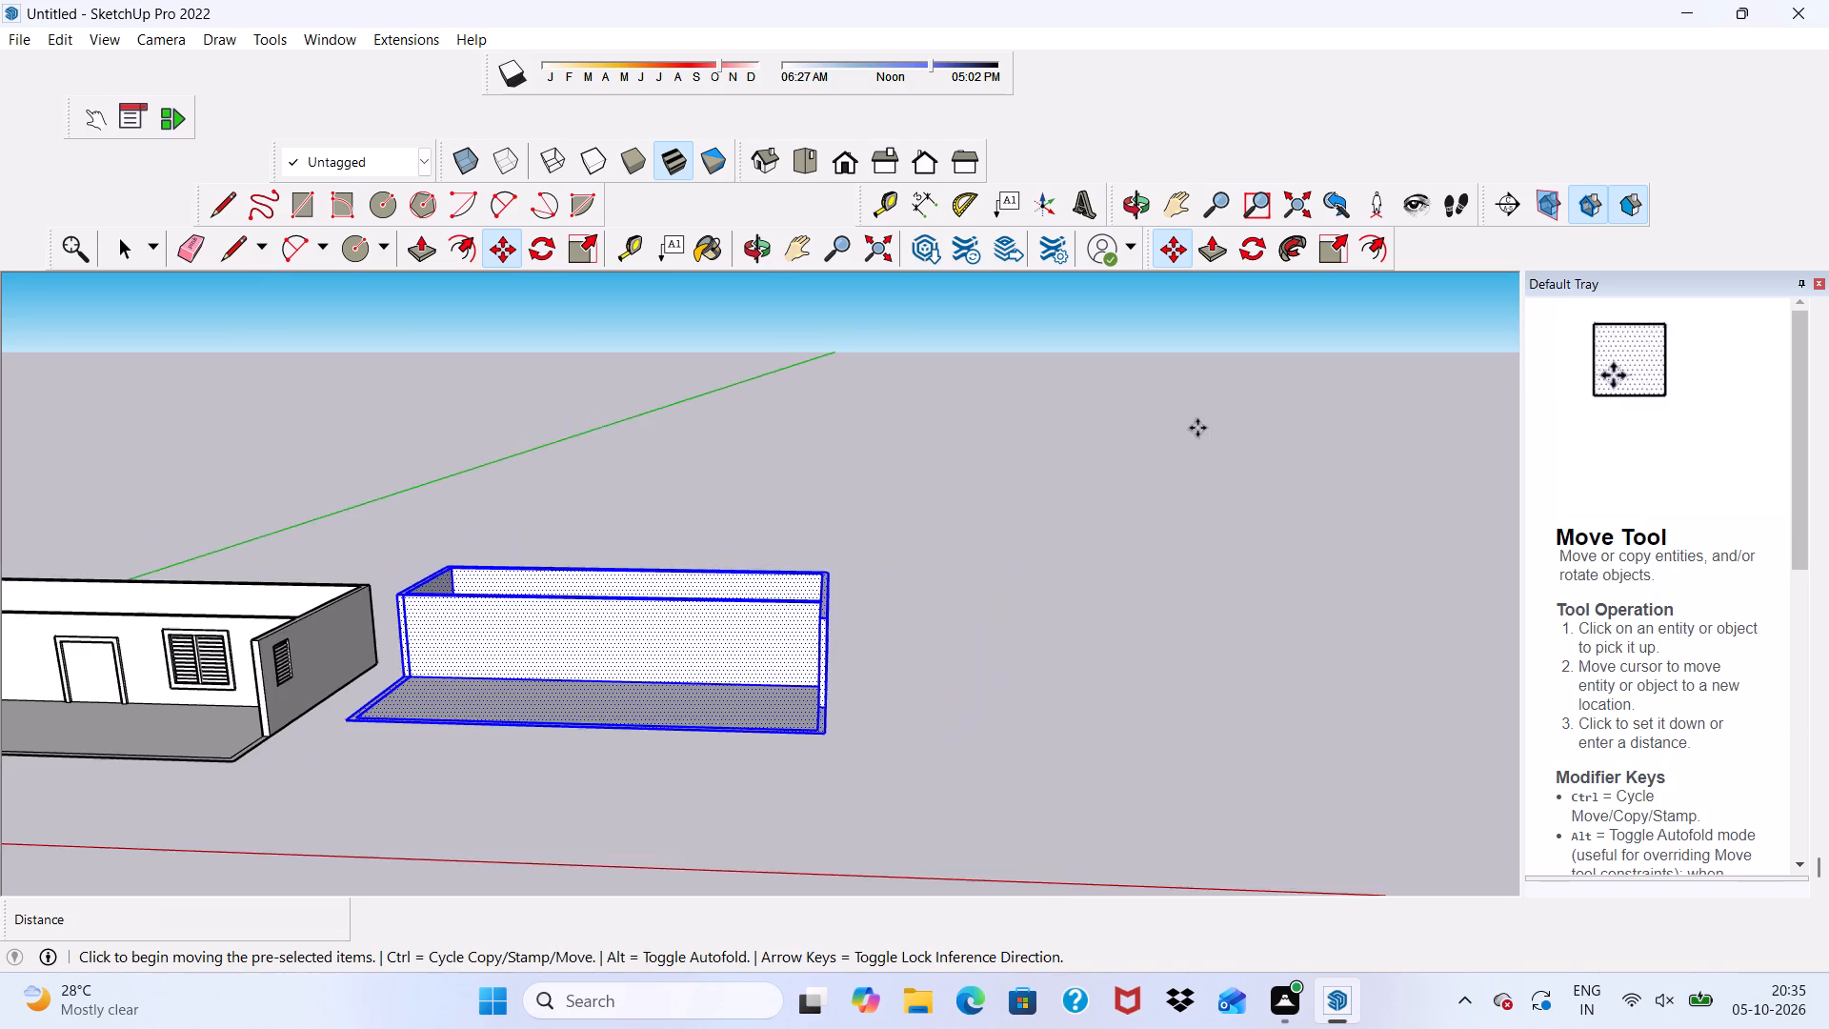
Move the selected plain copy by its bottom rear corner onto the main building's matching top corner, stacking it as an upper storey, and deselect it.
scroll(1197, 428, "down", 4)
middle_click_drag(1168, 474, 412, 673)
scroll(1281, 895, "up", 4)
scroll(1051, 794, "down", 1)
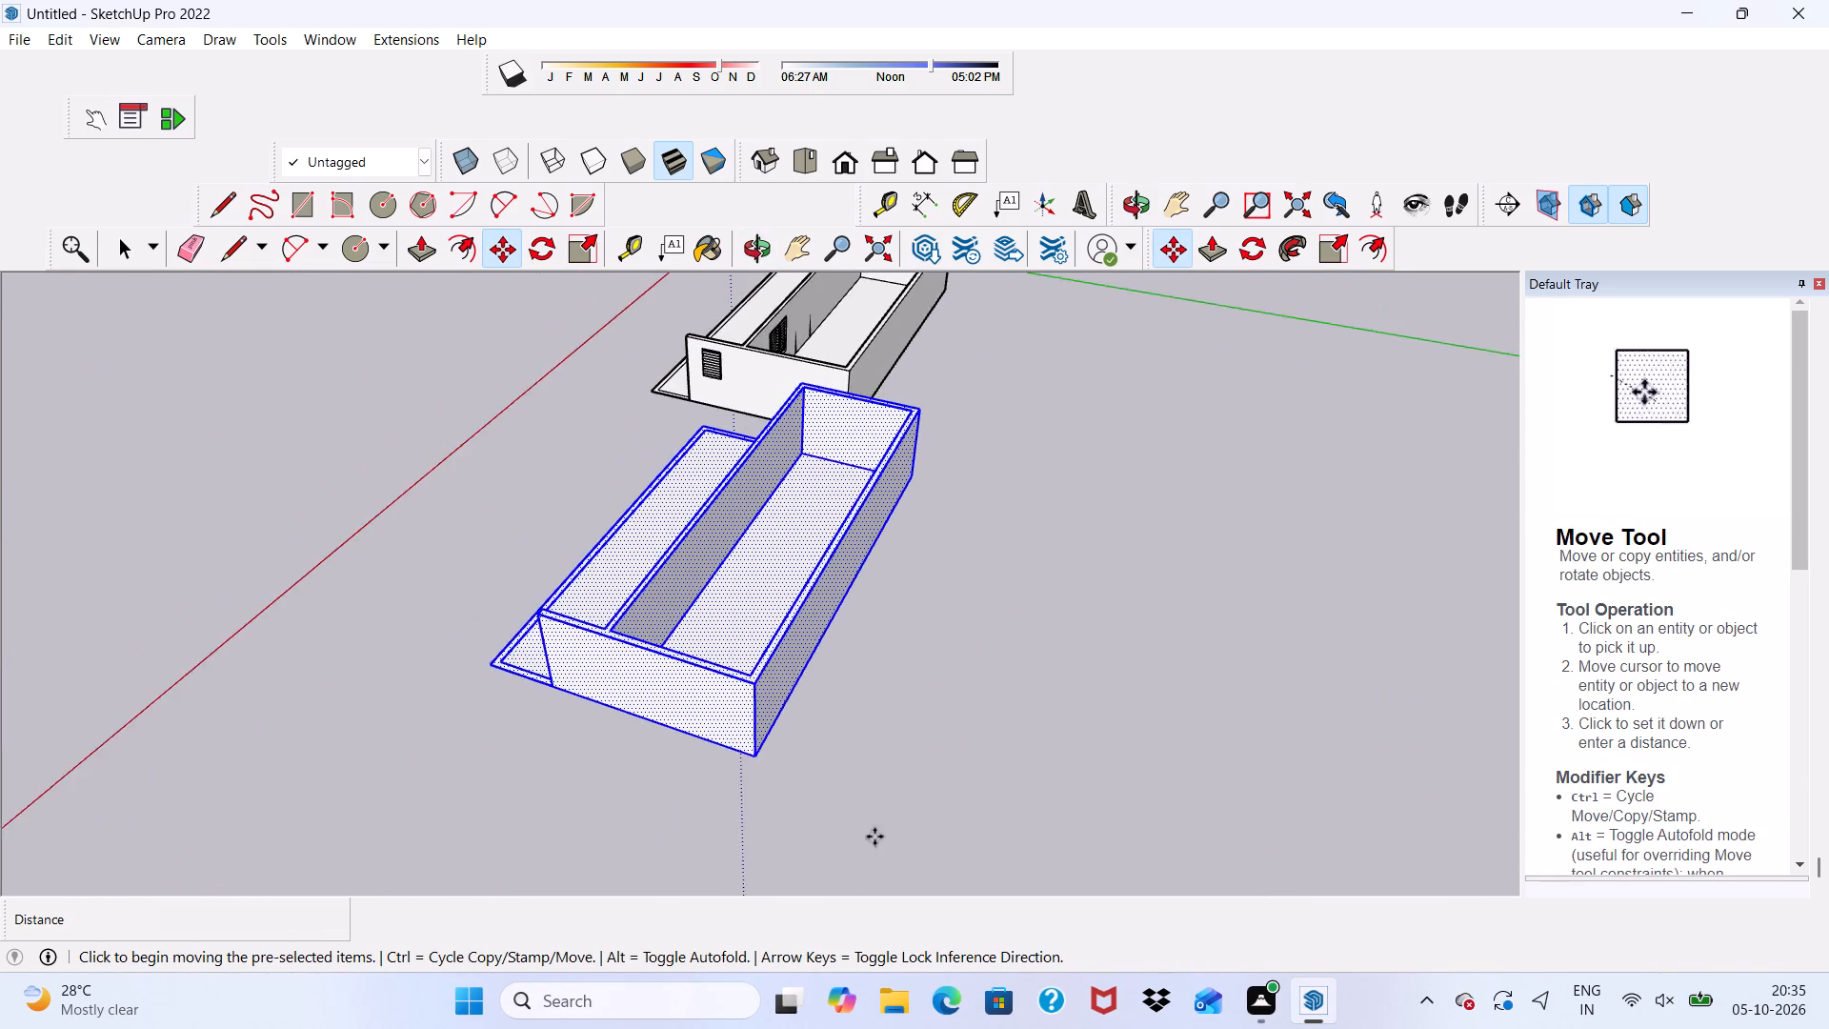
scroll(812, 837, "up", 2)
left_click(744, 742)
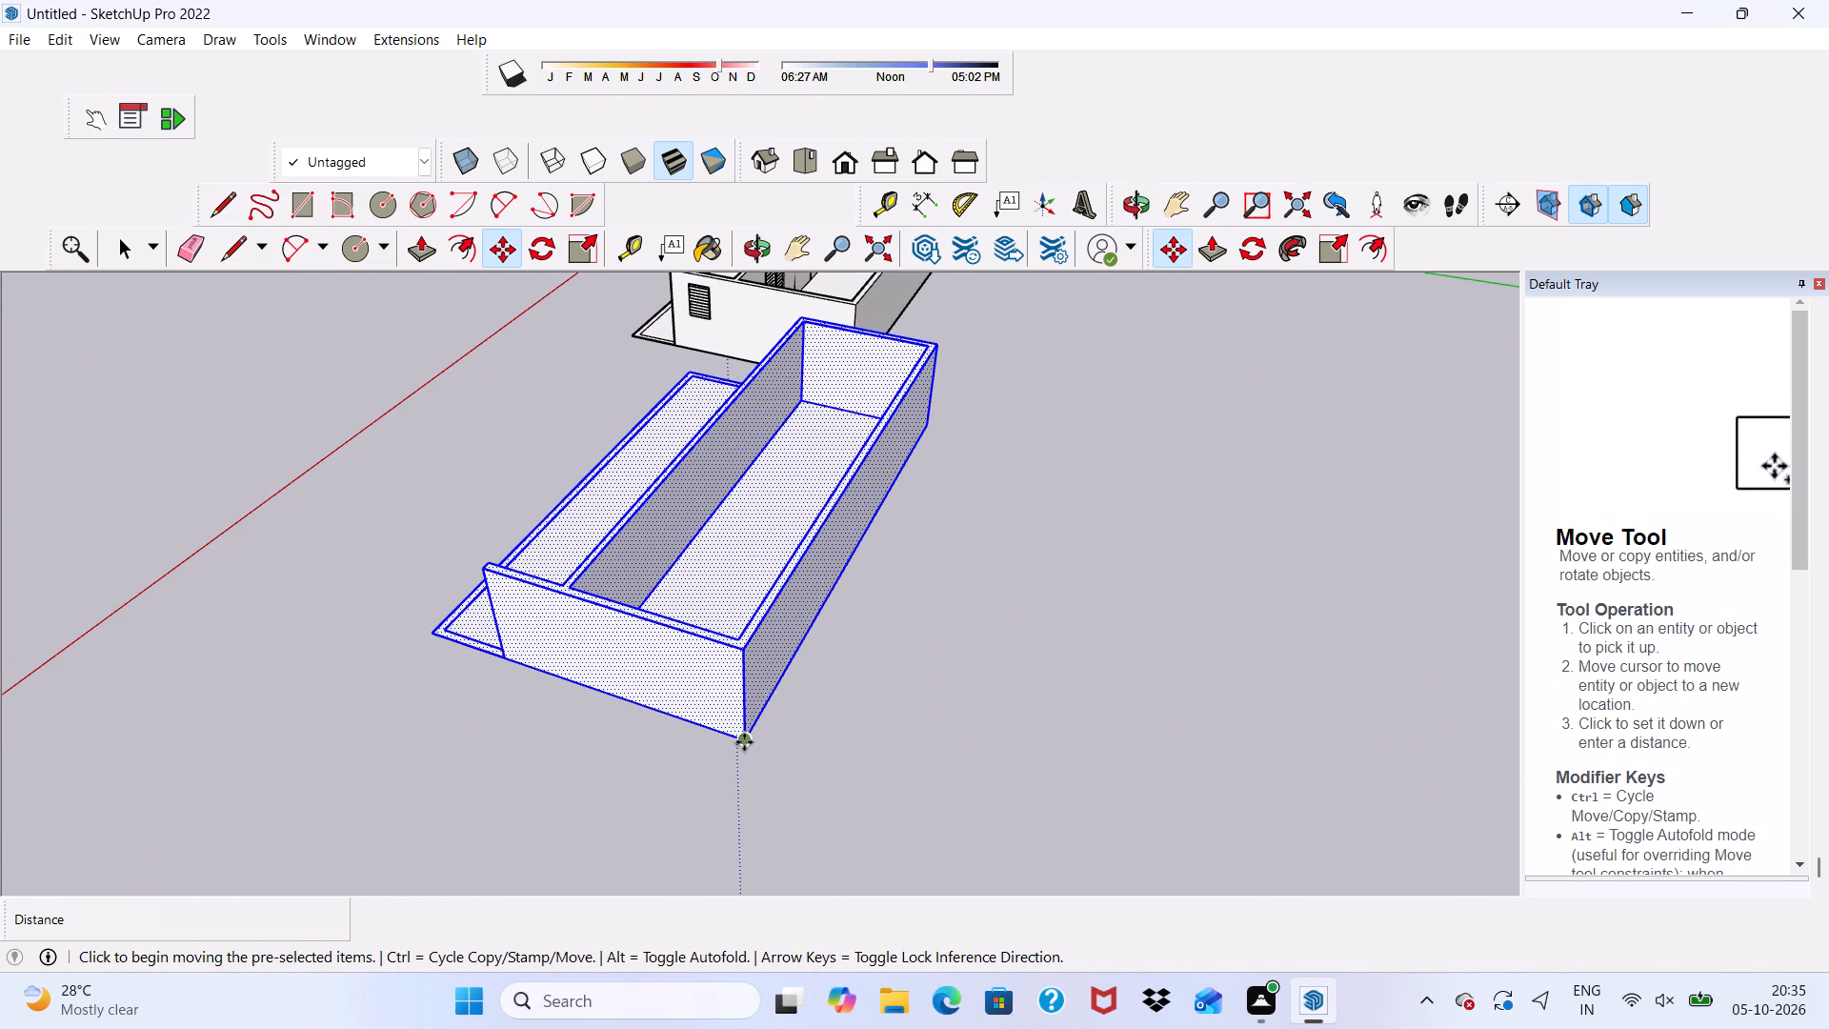
scroll(902, 305, "up", 5)
scroll(902, 304, "down", 1)
scroll(845, 326, "up", 3)
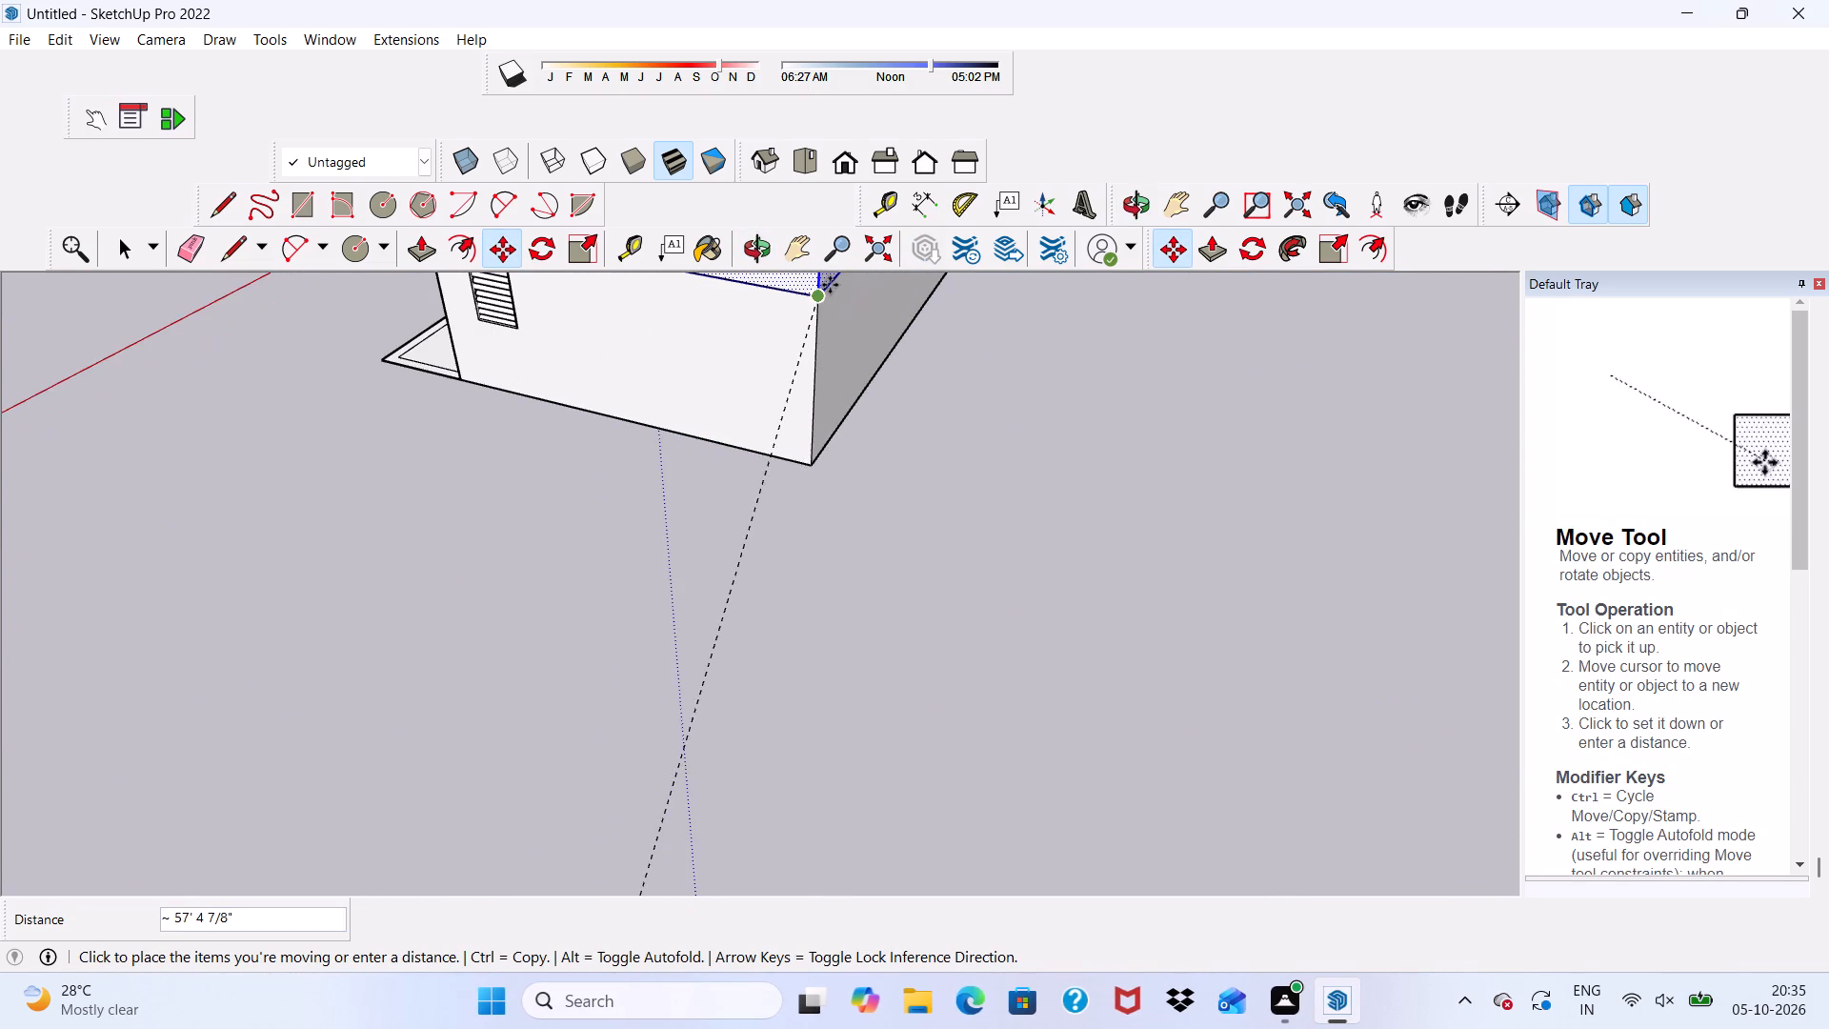
scroll(829, 285, "up", 2)
left_click(809, 303)
scroll(807, 423, "down", 3)
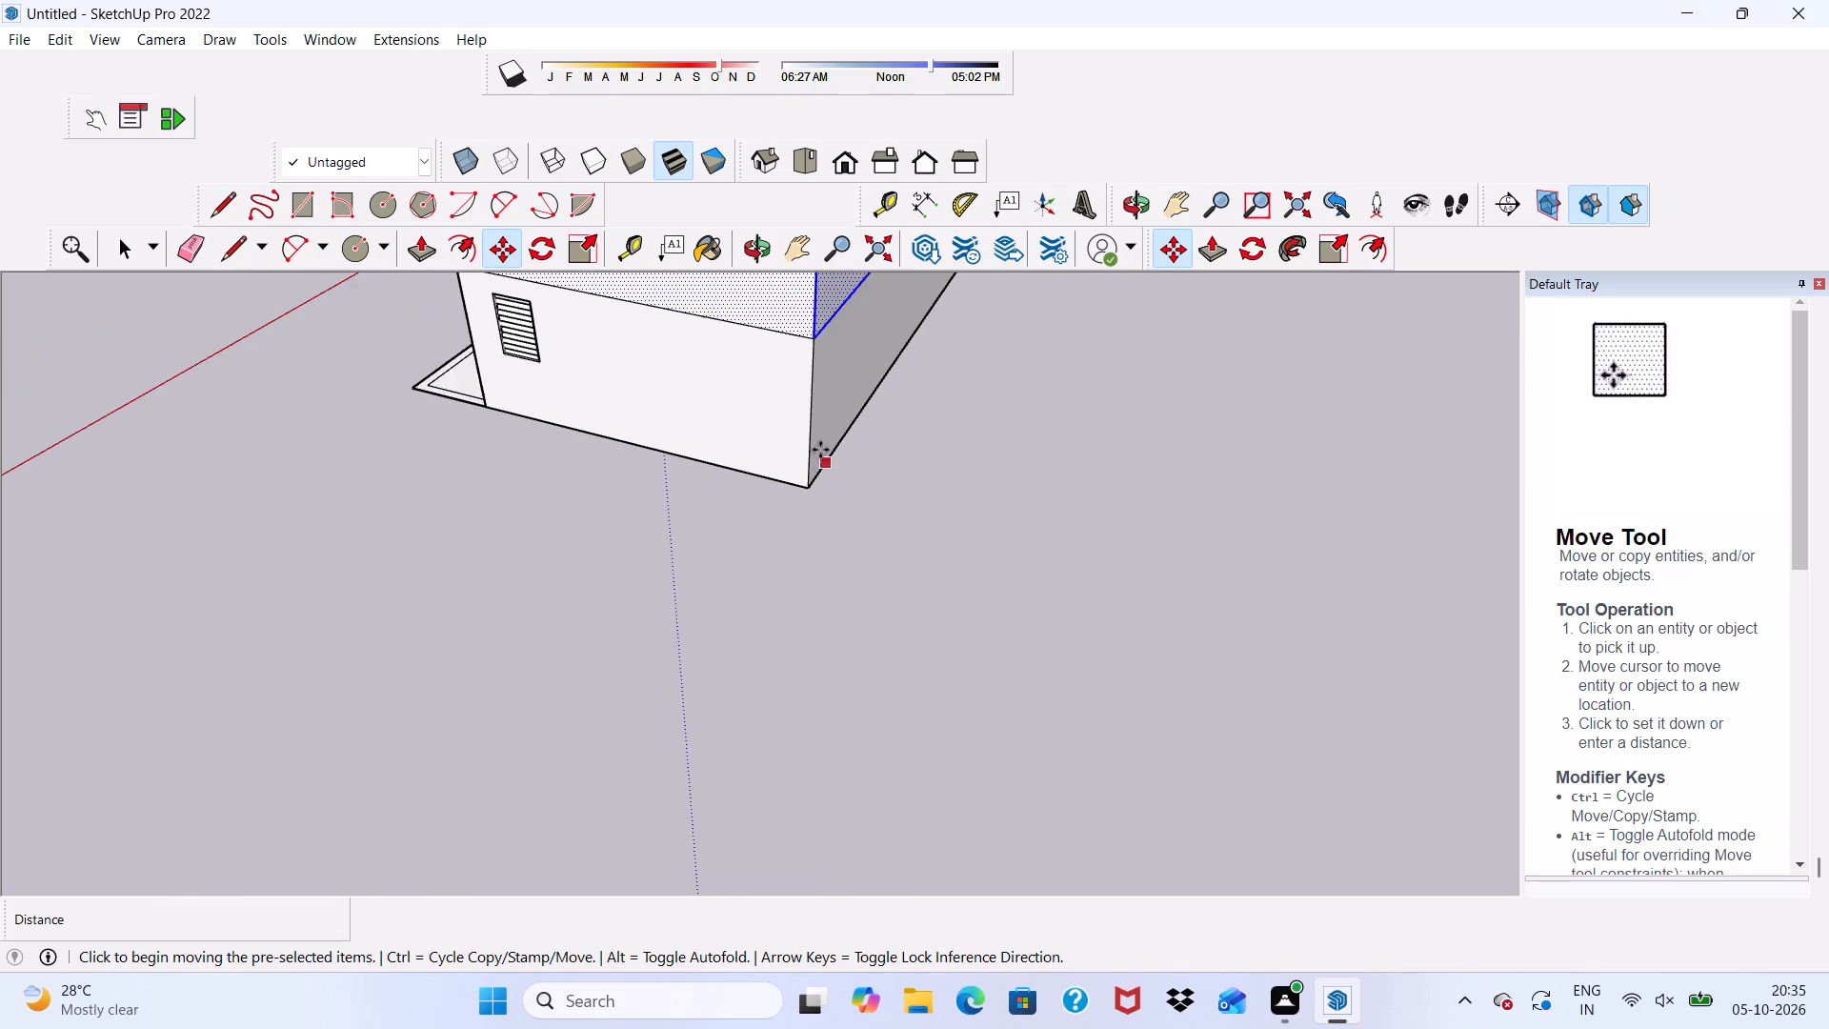
scroll(820, 450, "down", 8)
key("space")
left_click(913, 567)
Erase the horizontal seam edge between the two storeys on the end wall with the side window.
scroll(775, 372, "up", 3)
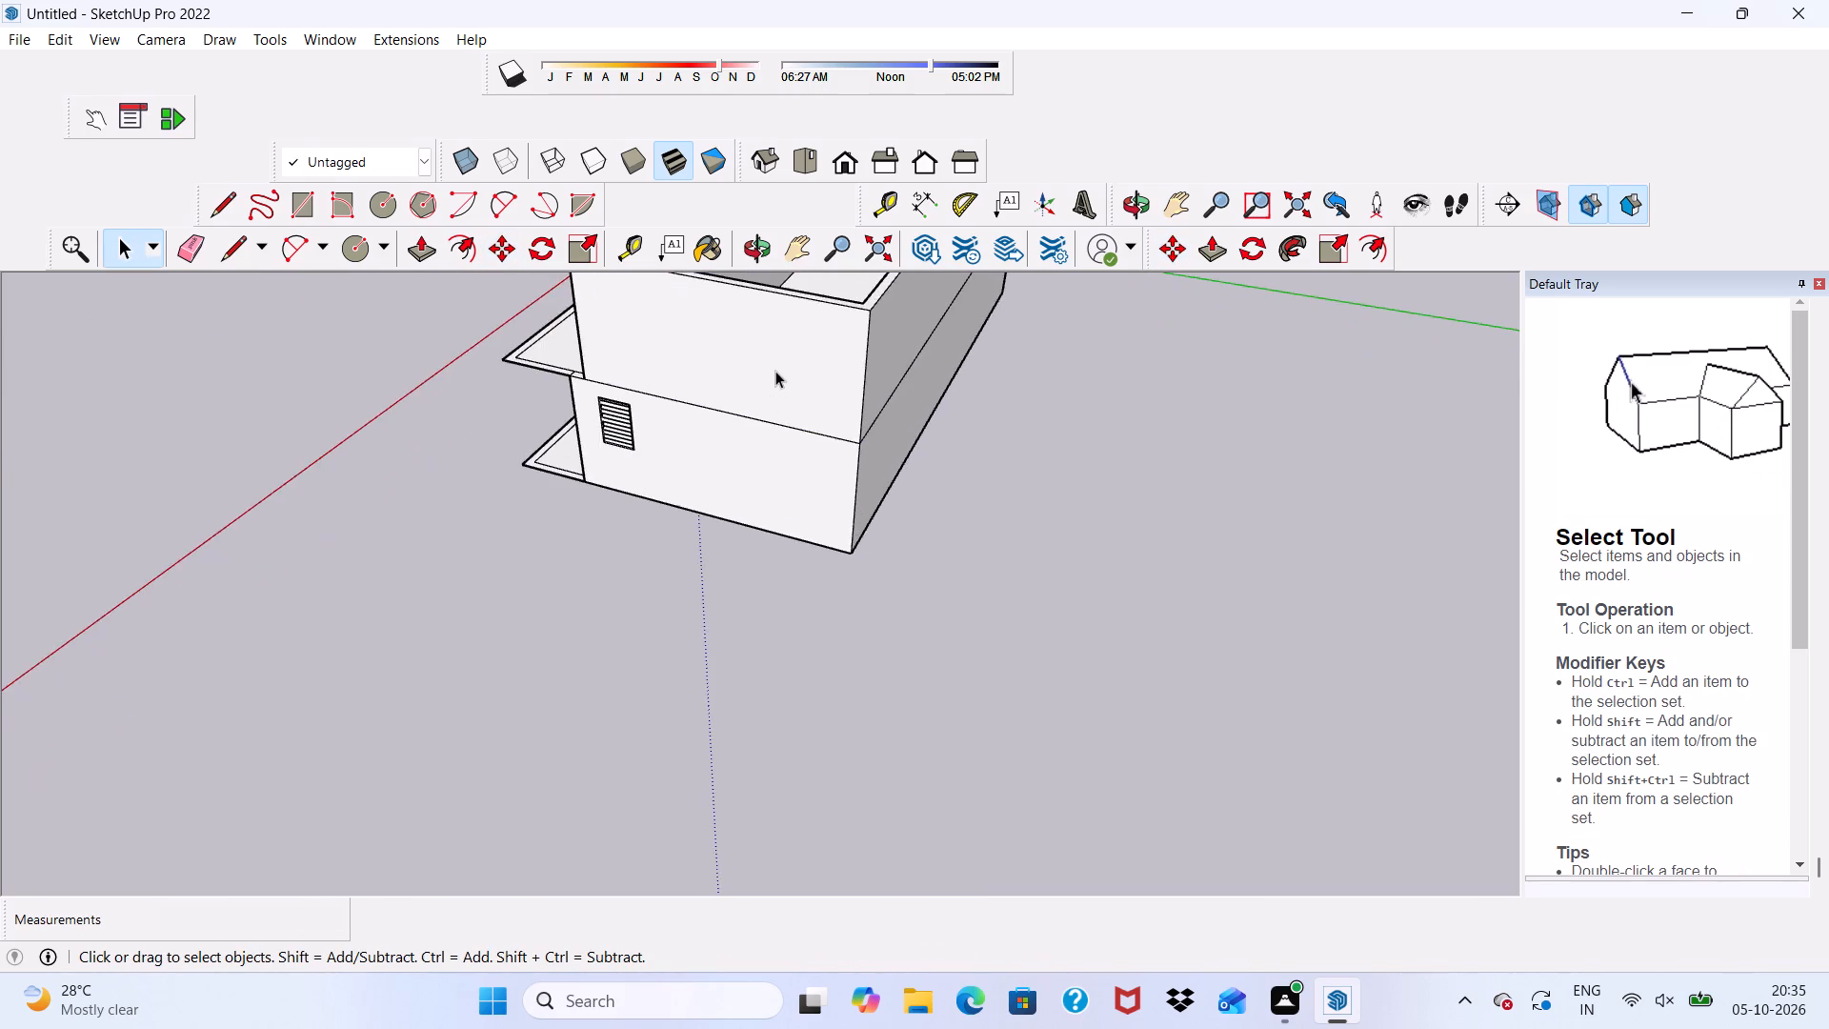
scroll(775, 371, "up", 6)
scroll(771, 398, "down", 2)
middle_click_drag(760, 407, 1142, 303)
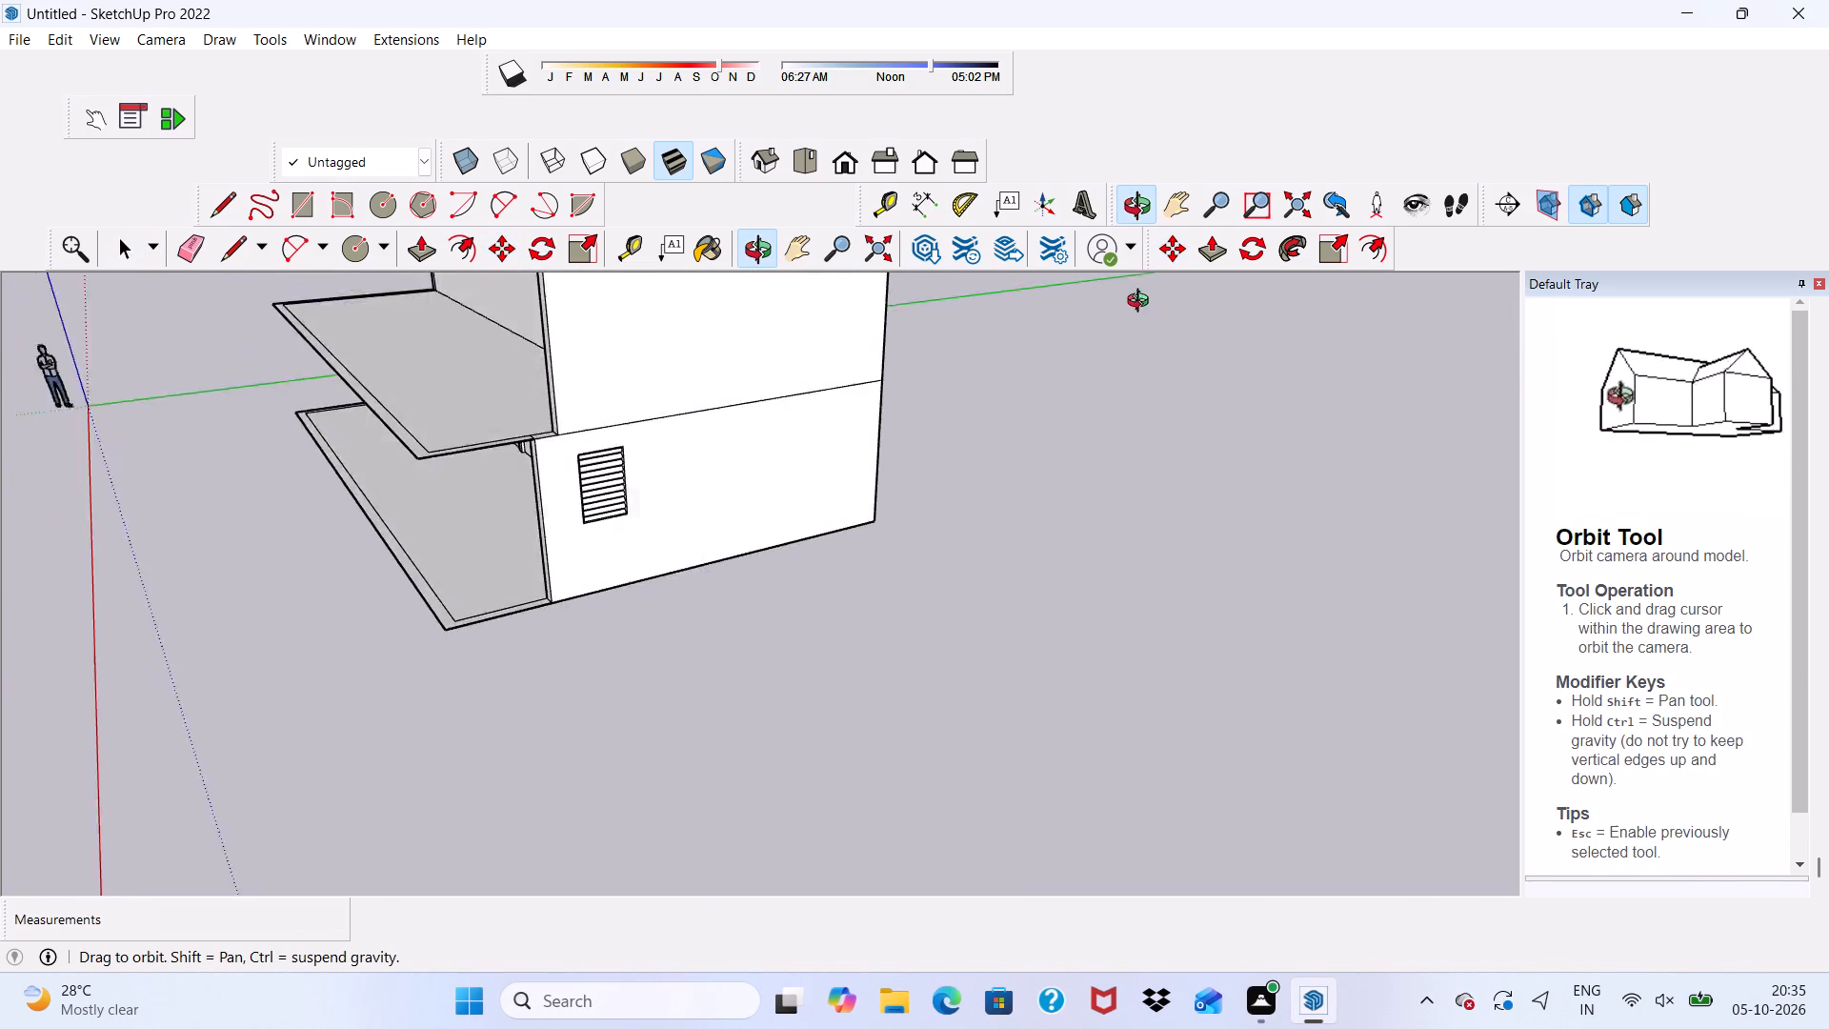
middle_click_drag(1142, 303, 908, 247)
scroll(850, 361, "up", 20)
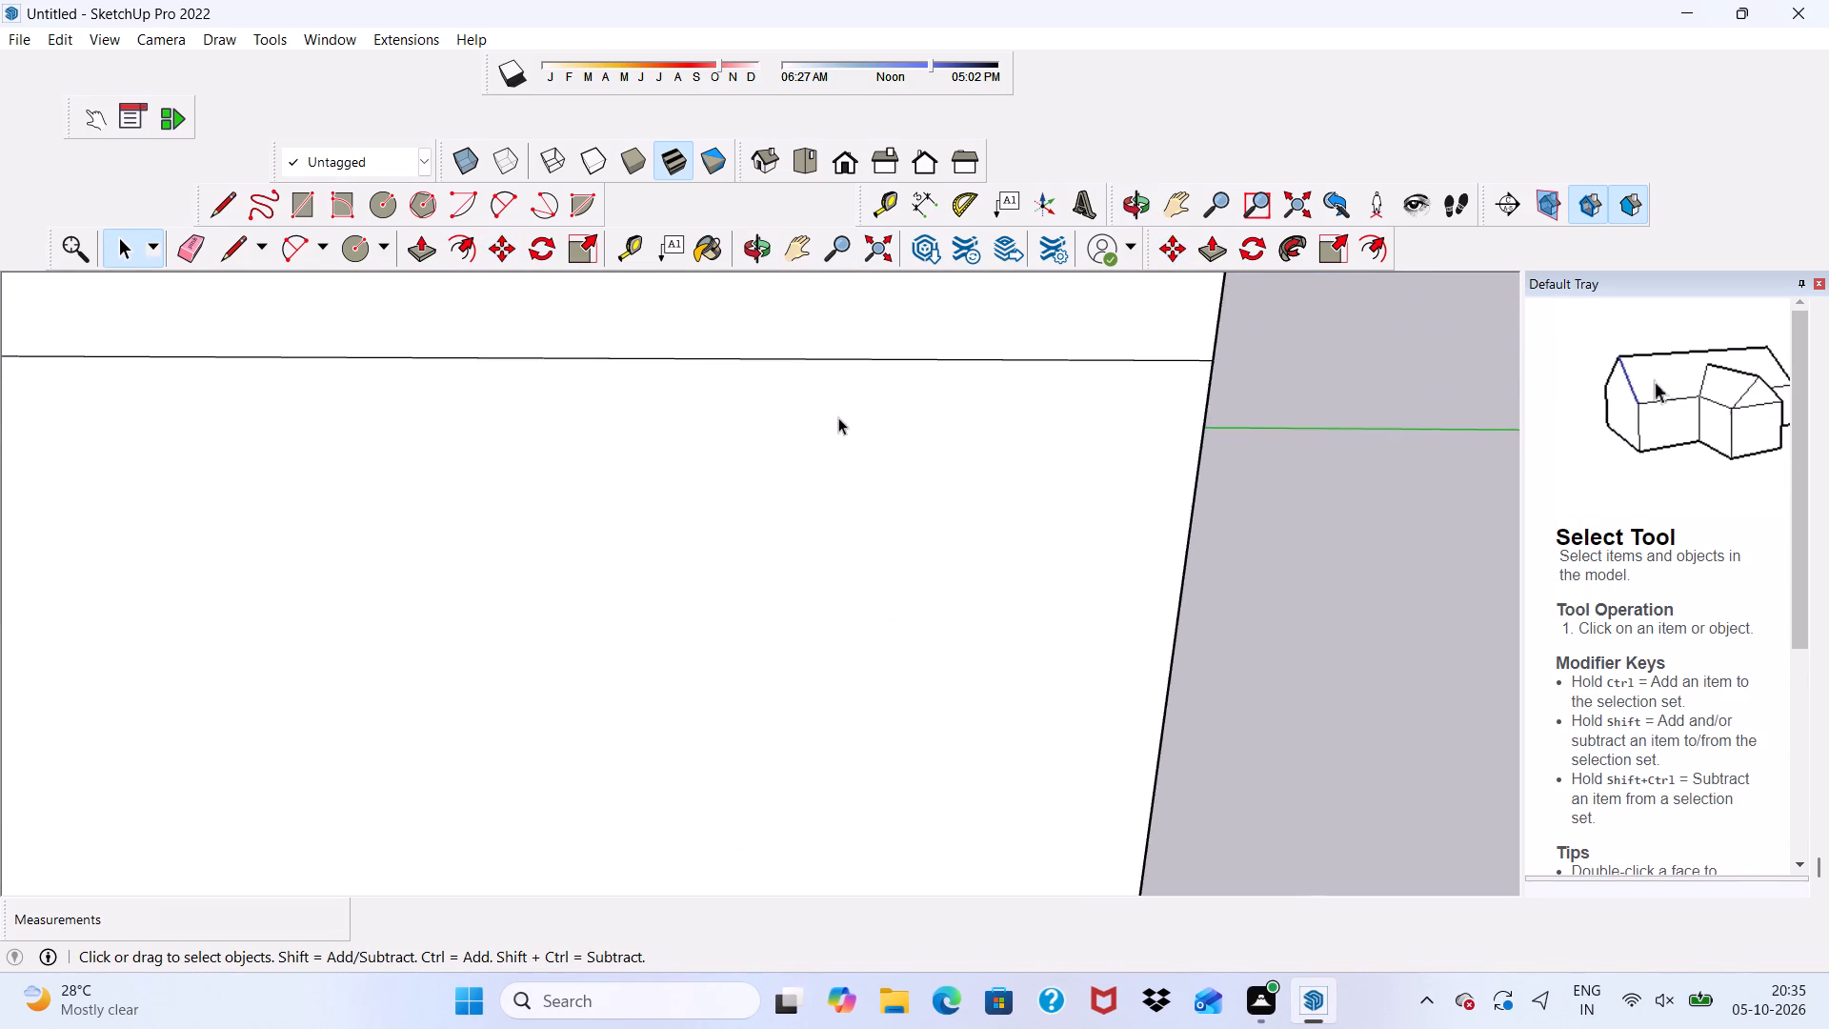
scroll(871, 376, "up", 5)
middle_click_drag(873, 372, 862, 417)
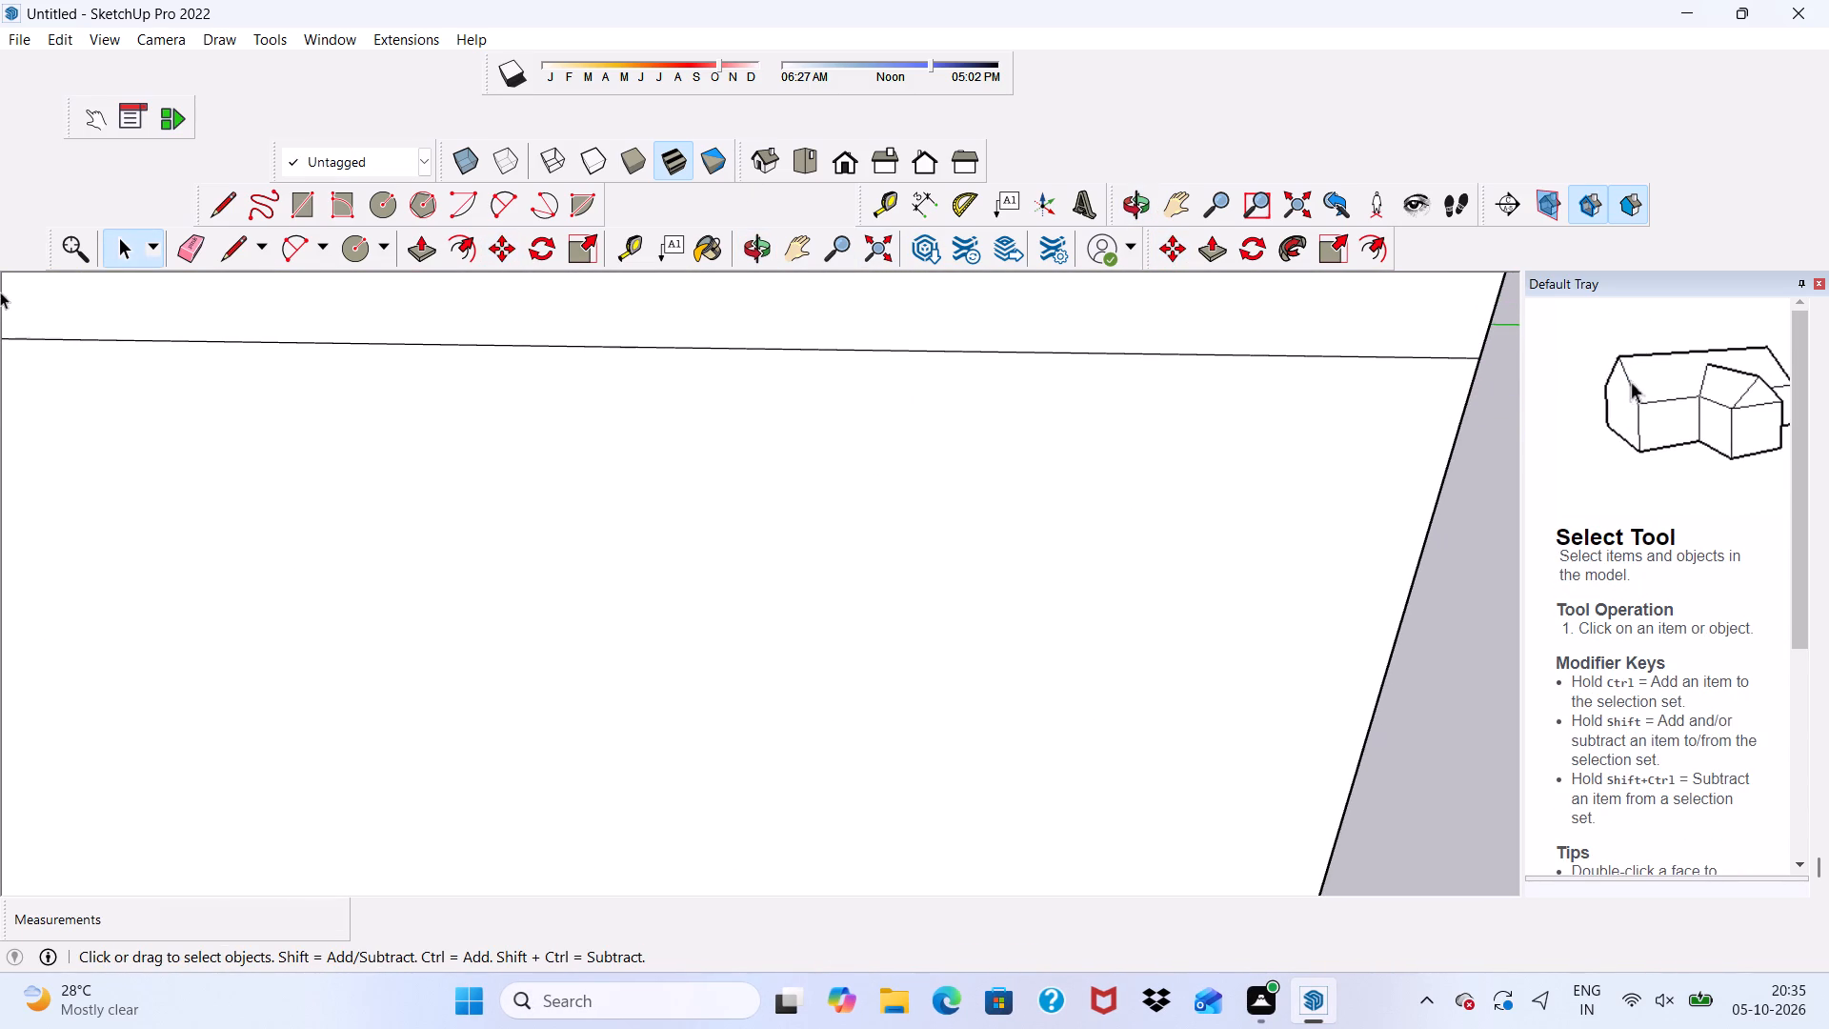
left_click(180, 239)
left_click_drag(211, 320, 213, 331)
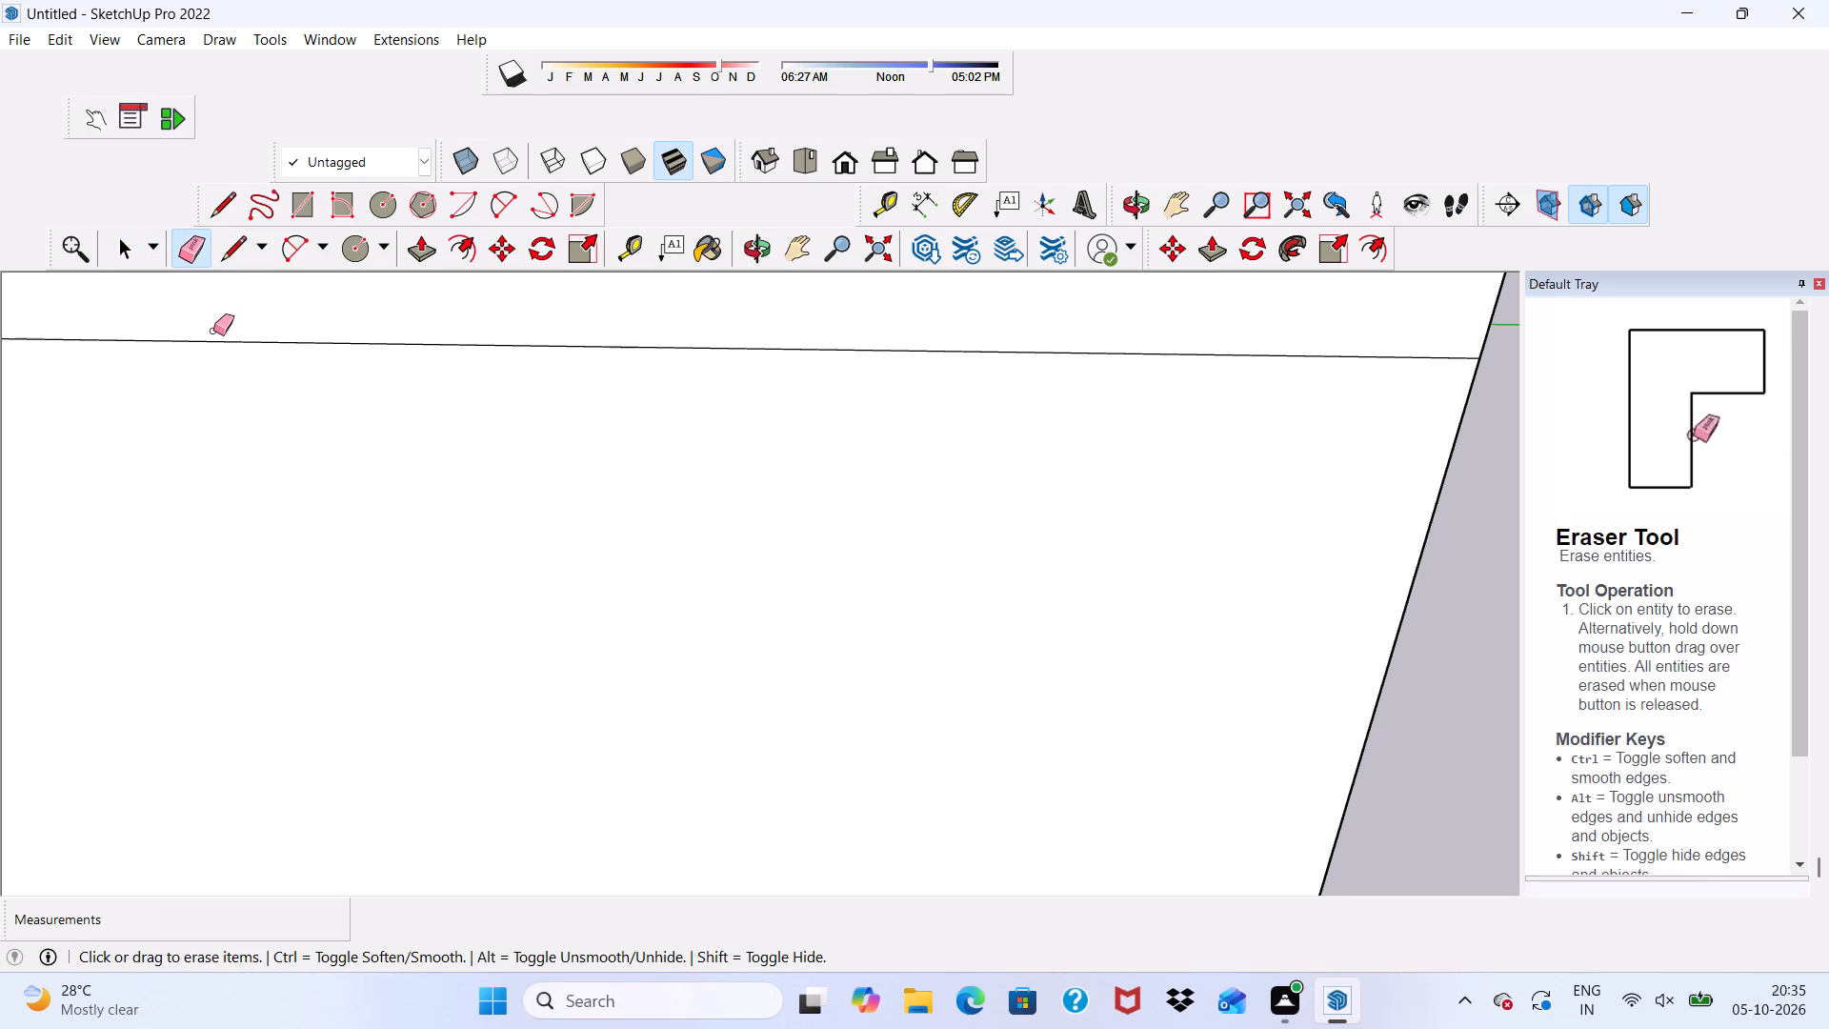
left_click_drag(213, 331, 216, 346)
Erase the horizontal seam edge between the two storeys on the long rear wall.
scroll(204, 374, "down", 11)
middle_click_drag(993, 450, 774, 482)
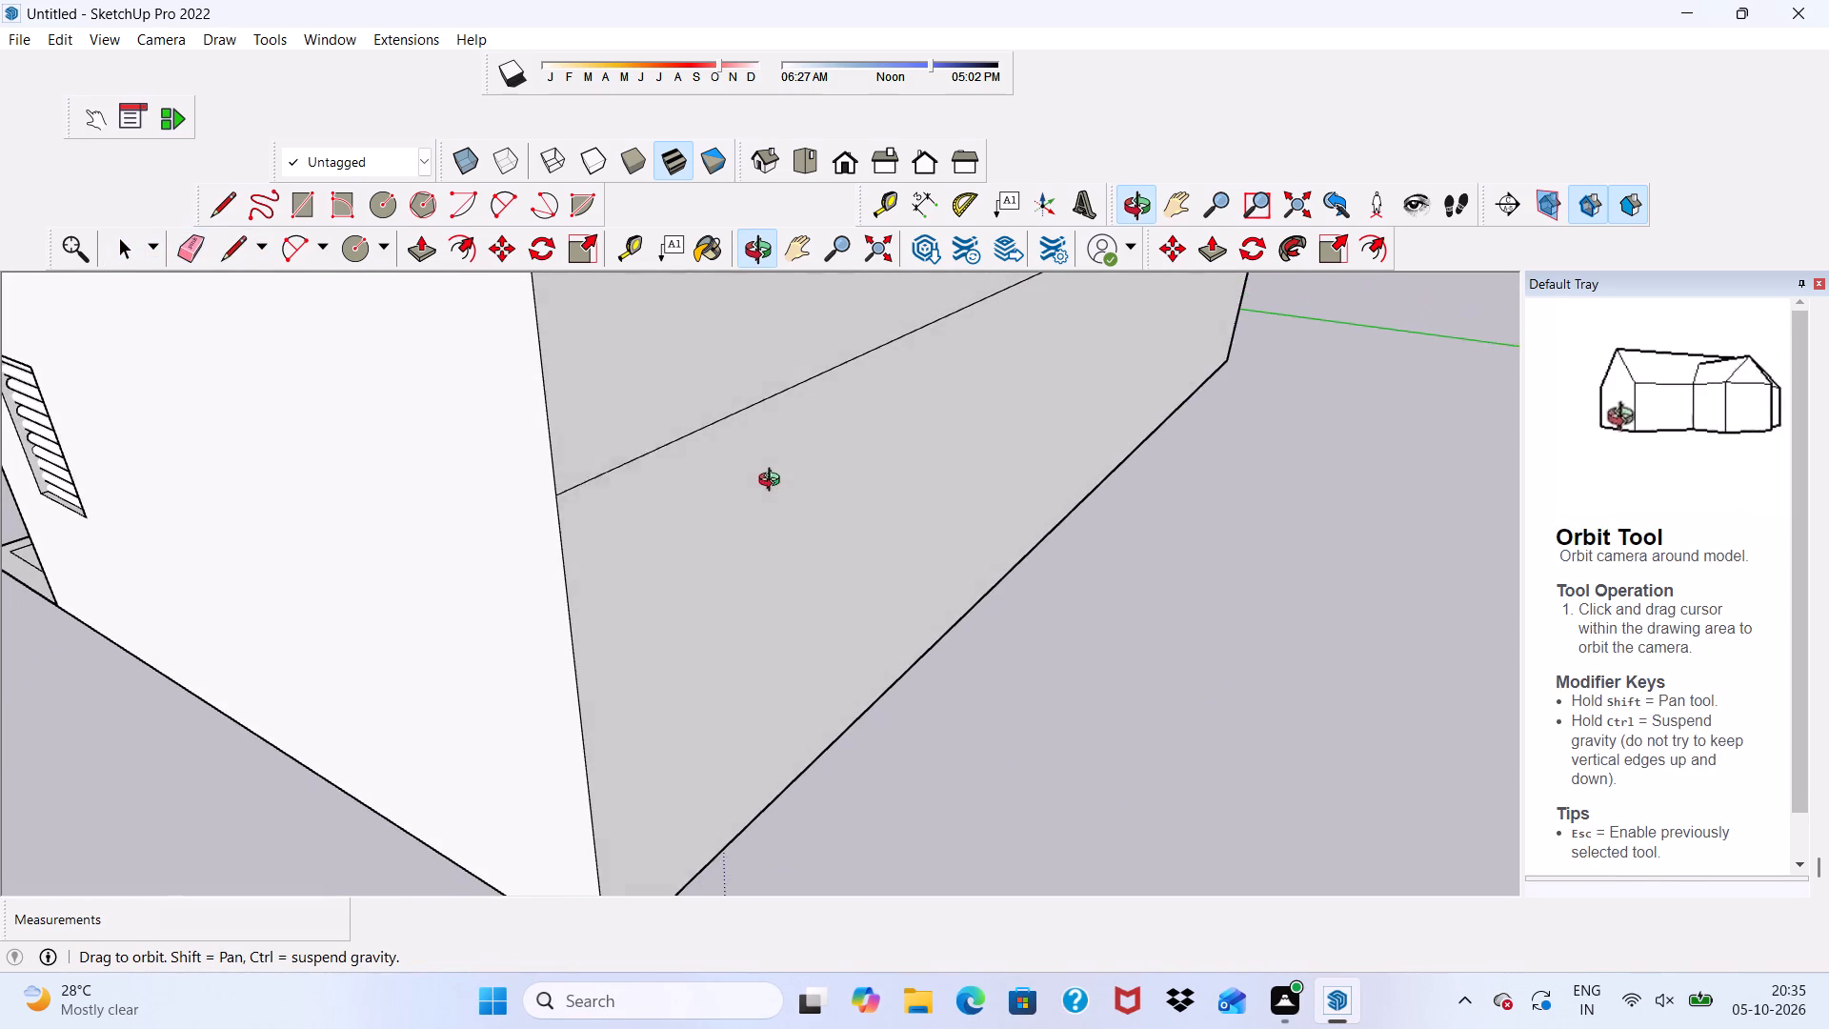
middle_click_drag(774, 482, 770, 475)
left_click_drag(747, 385, 747, 411)
Erase the horizontal seam edge between the two storeys on the windowless end wall.
scroll(747, 418, "down", 7)
scroll(1177, 408, "up", 1)
scroll(1177, 408, "down", 3)
middle_click_drag(1170, 455, 789, 477)
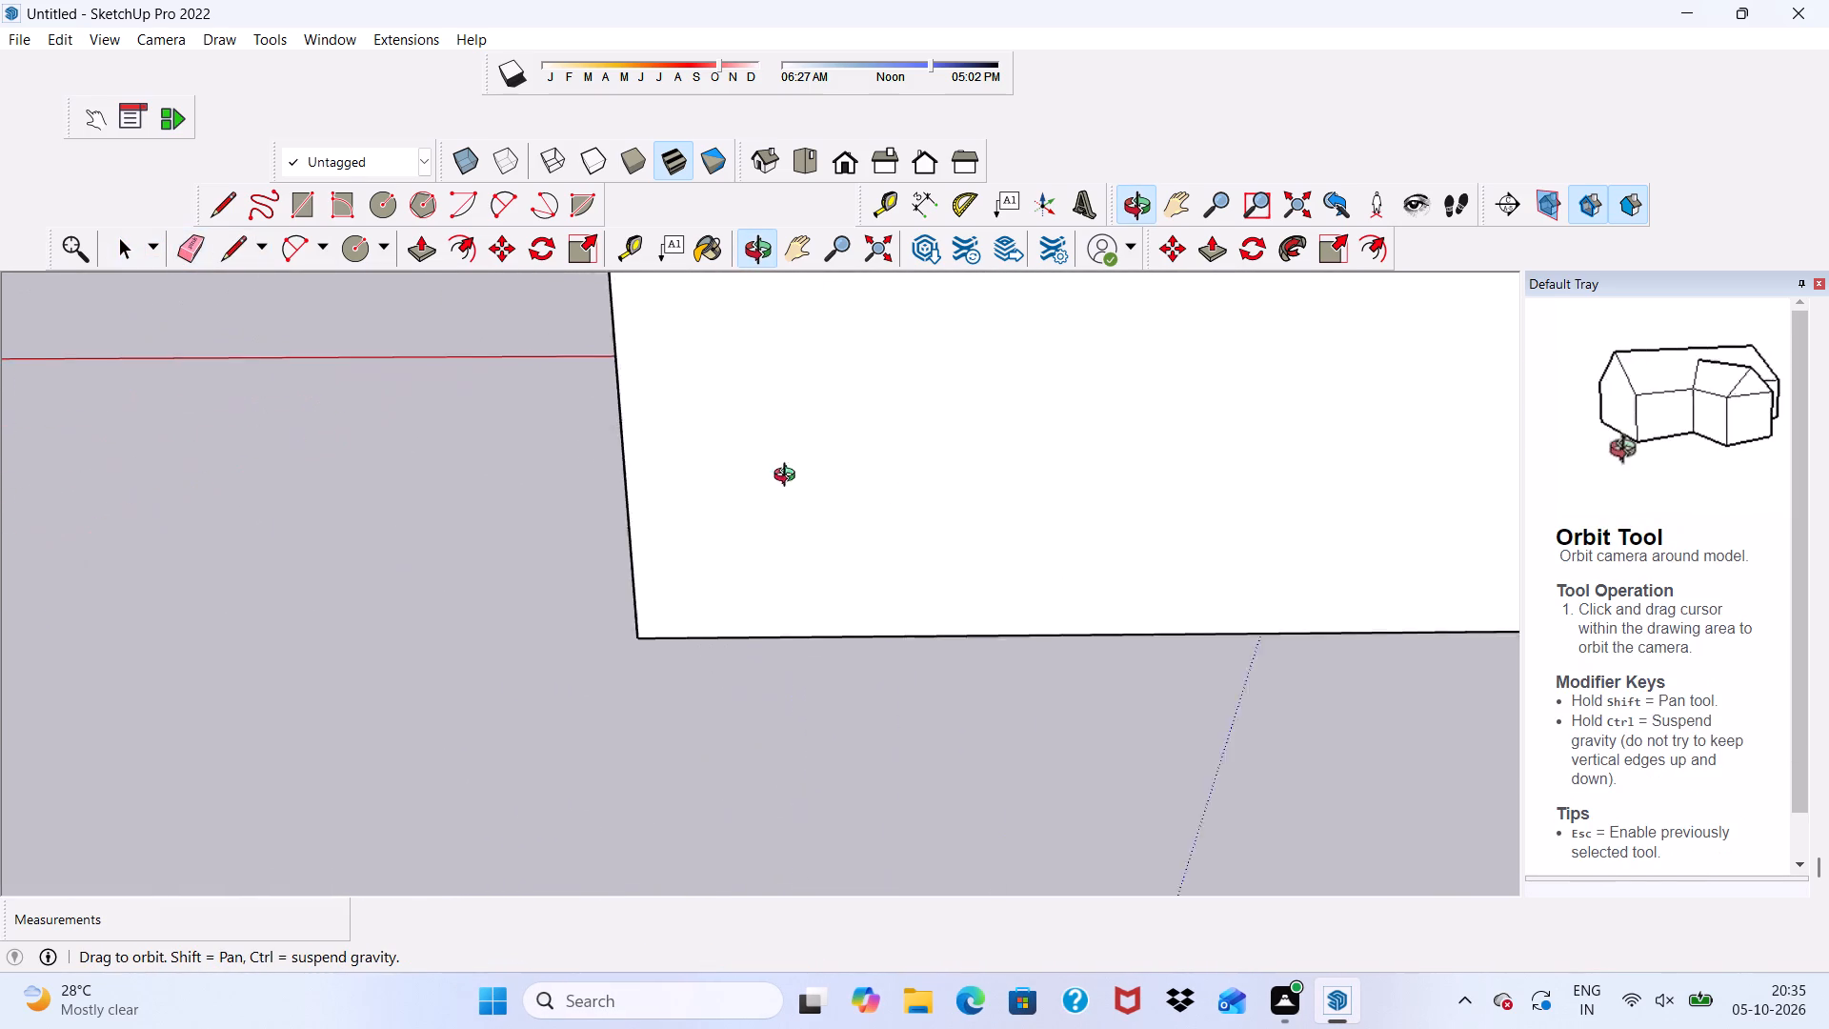
middle_click_drag(789, 477, 654, 429)
scroll(982, 412, "down", 4)
scroll(993, 488, "up", 1)
scroll(997, 505, "down", 6)
middle_click_drag(1276, 494, 766, 449)
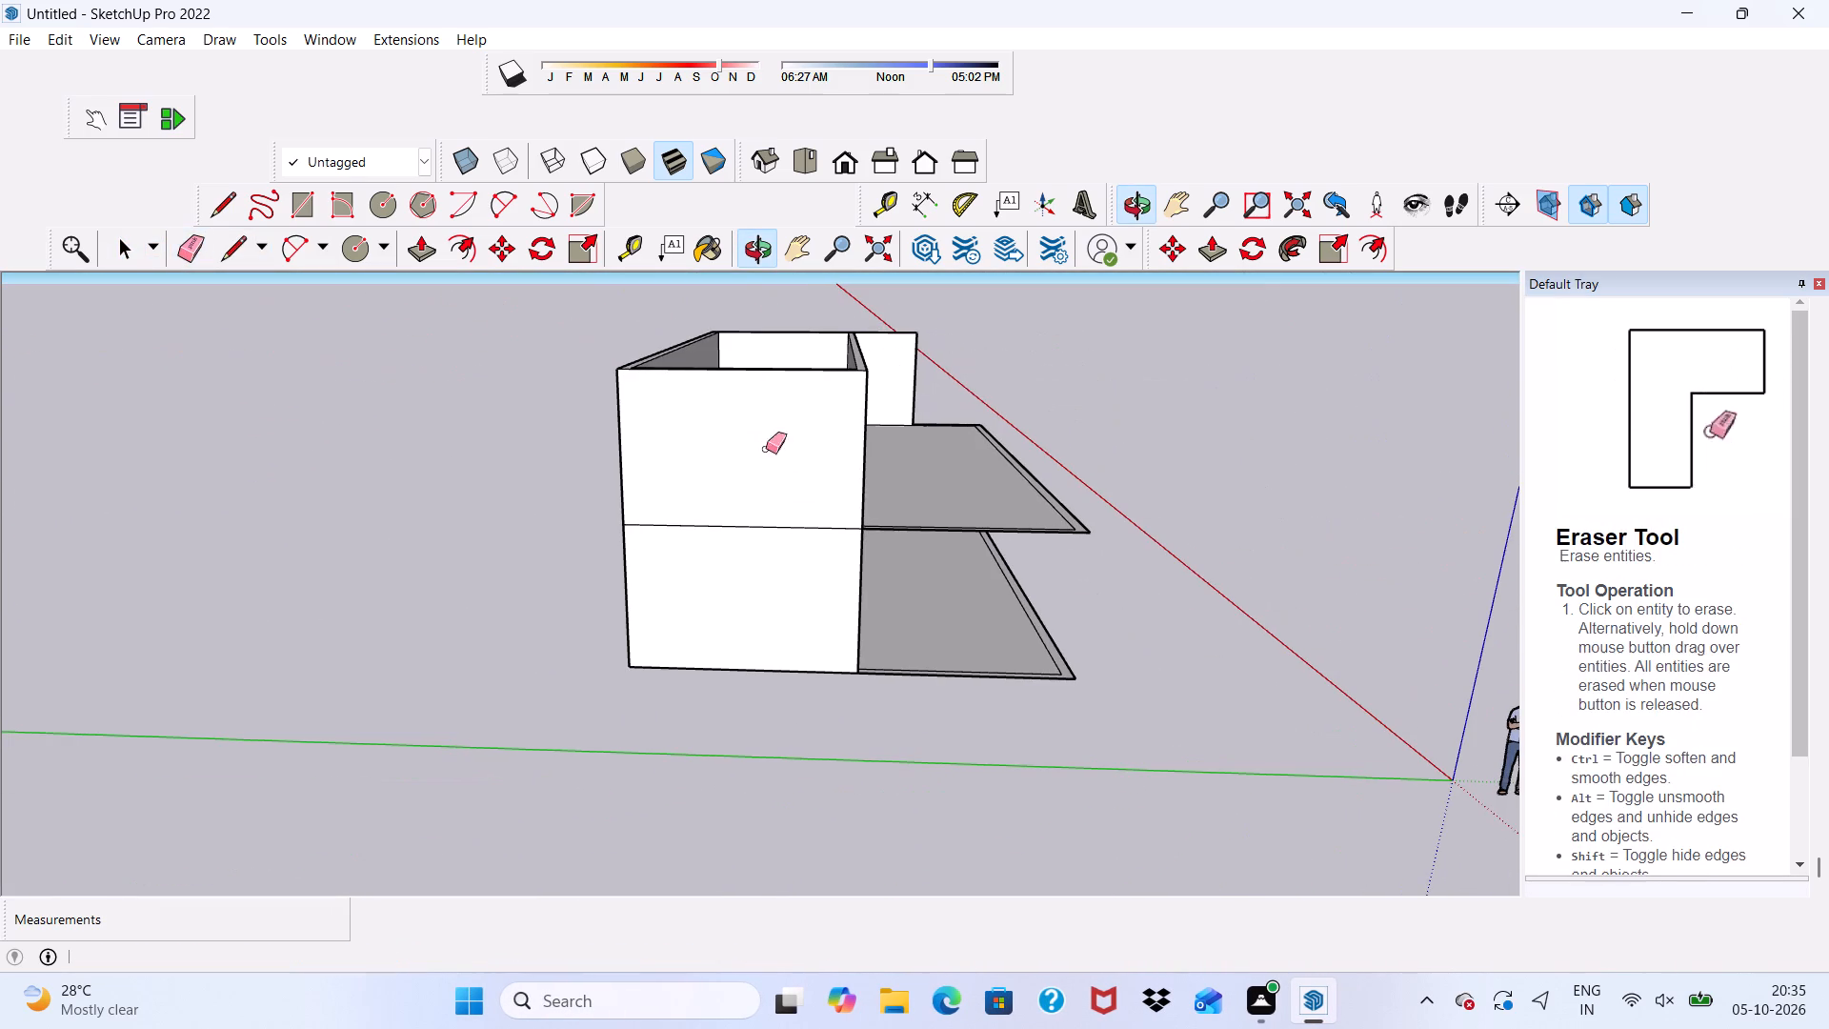
left_click_drag(804, 516, 795, 551)
Examine the stacked two-storey building from the rear, above and front.
scroll(734, 517, "down", 2)
middle_click_drag(741, 514, 796, 494)
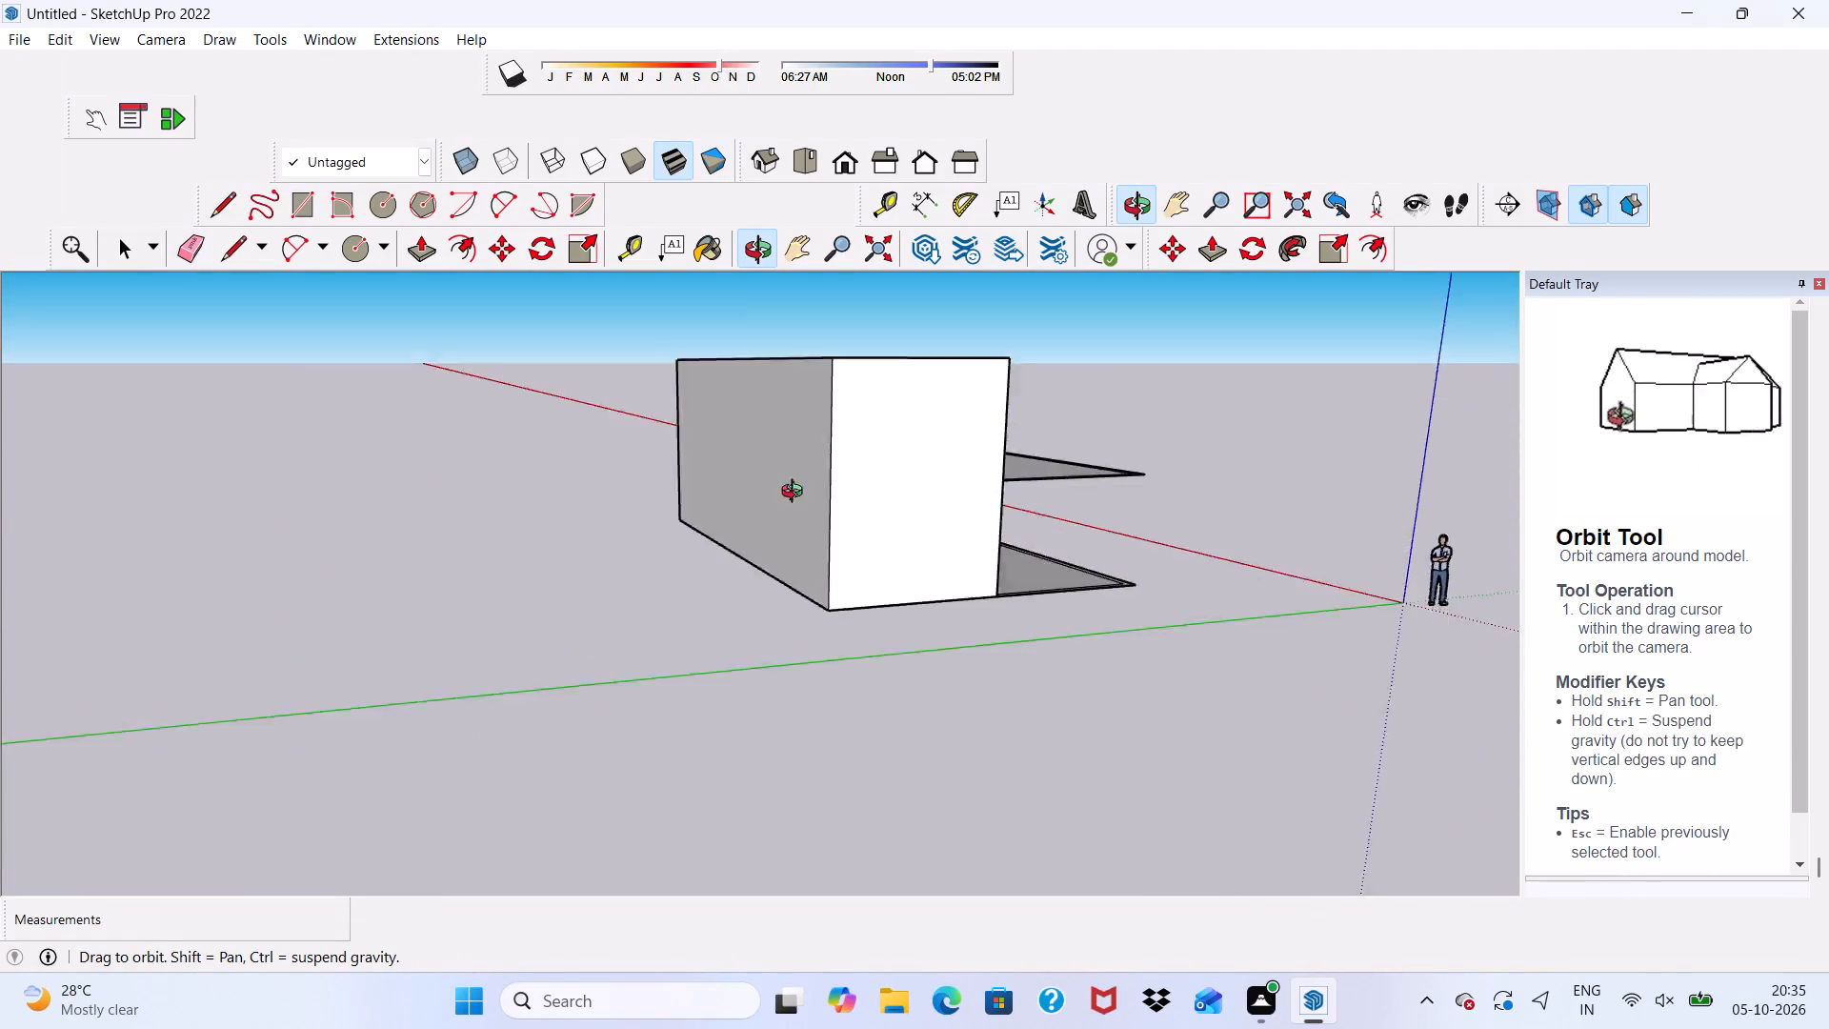
middle_click_drag(796, 494, 704, 450)
scroll(1139, 472, "up", 4)
scroll(1147, 468, "down", 2)
middle_click_drag(1147, 468, 1077, 613)
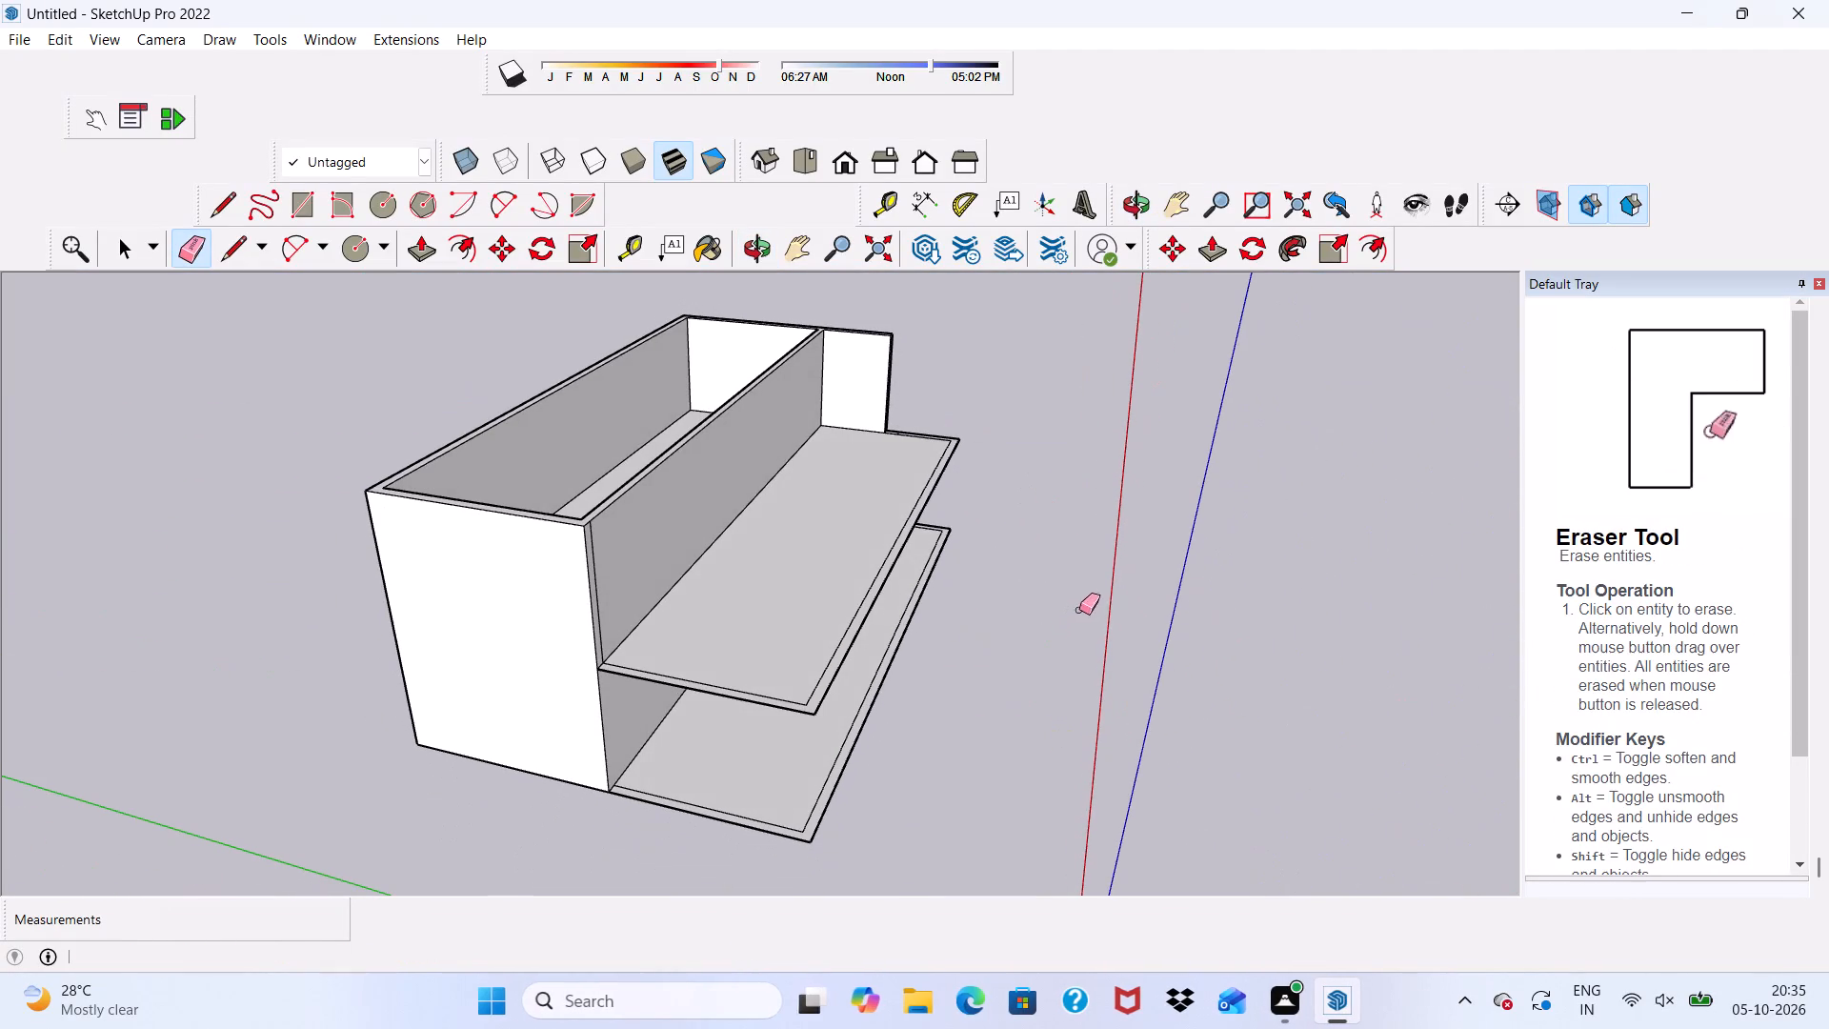
key("space")
scroll(1250, 555, "down", 5)
middle_click_drag(1267, 577, 870, 407)
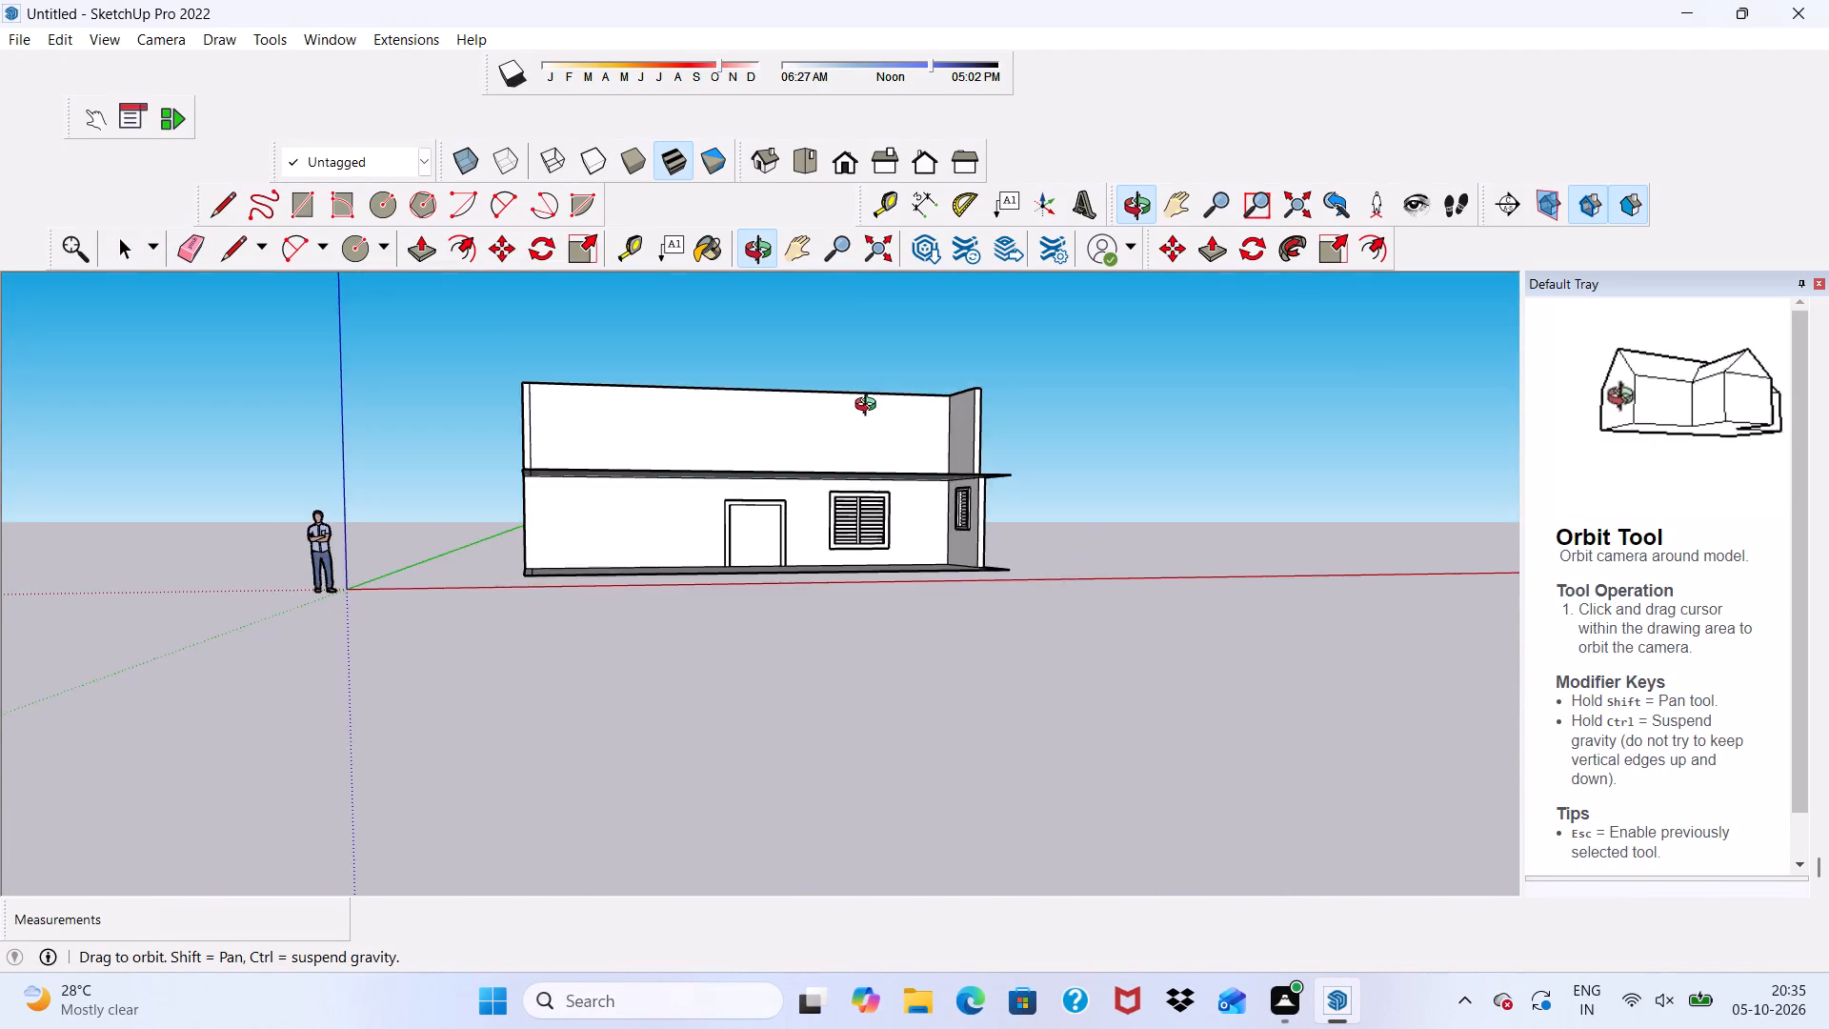
middle_click_drag(870, 407, 907, 461)
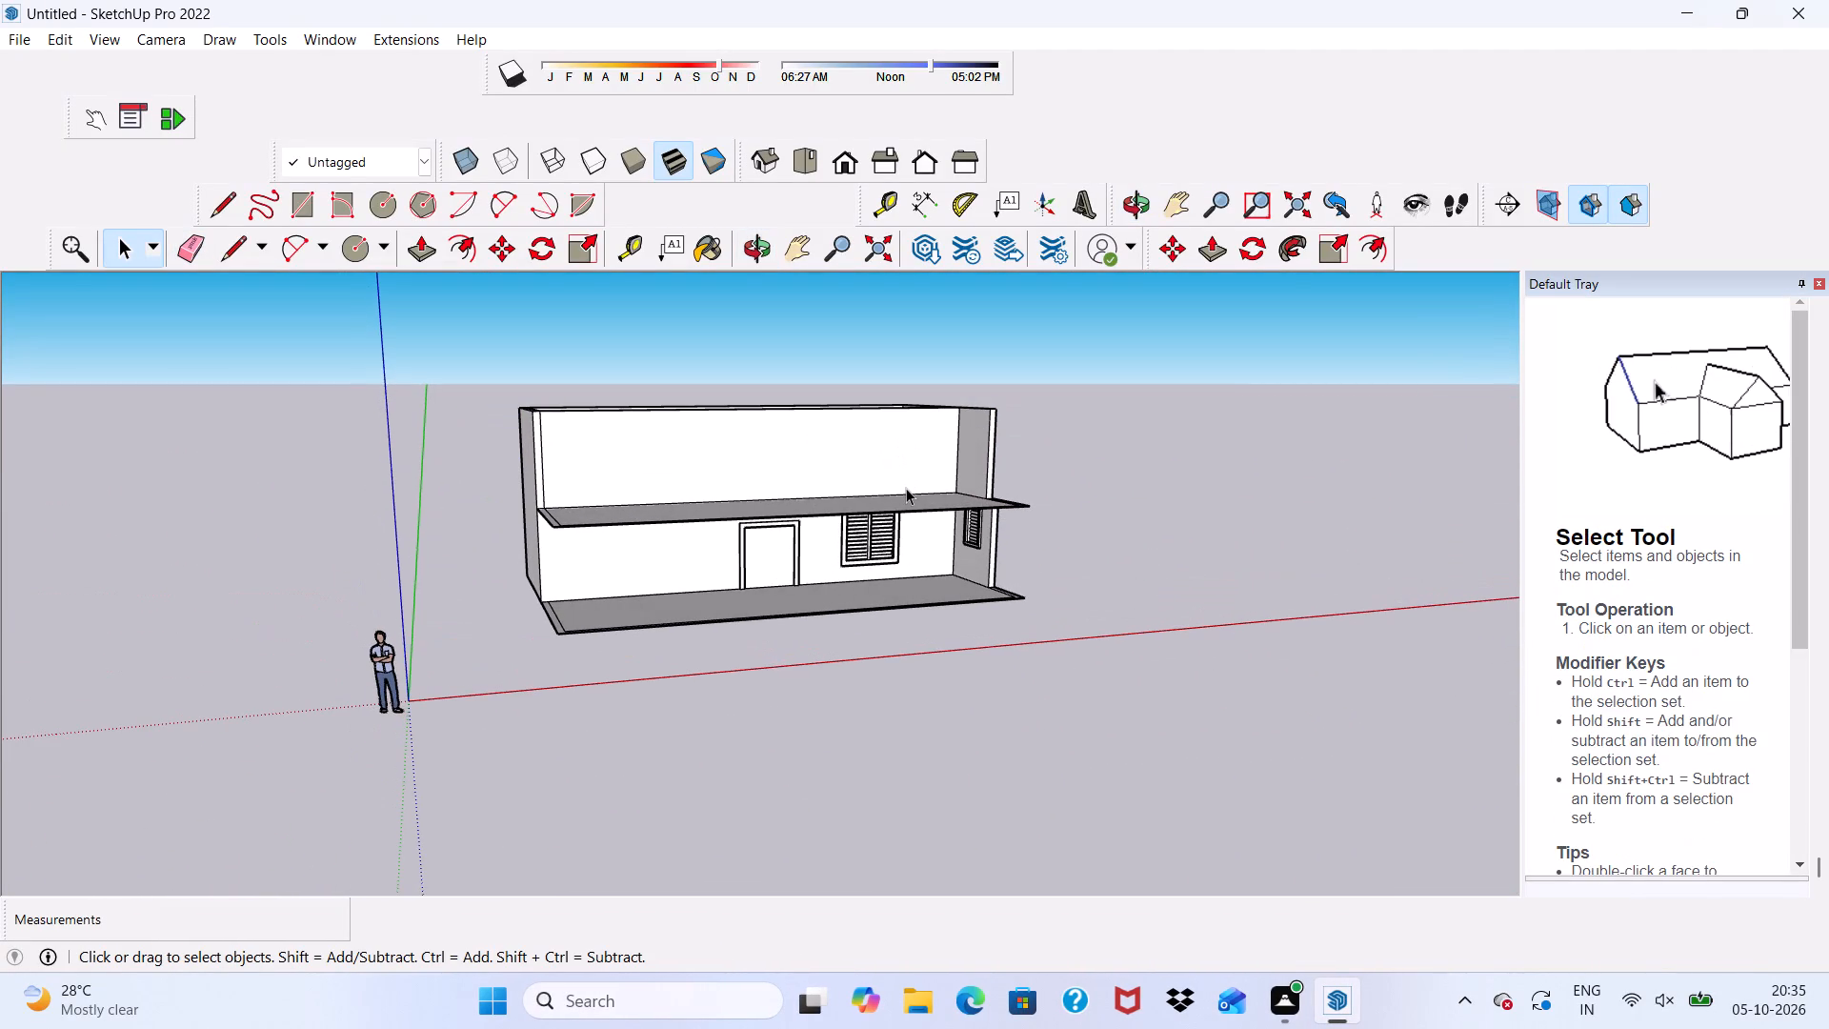
scroll(902, 497, "down", 3)
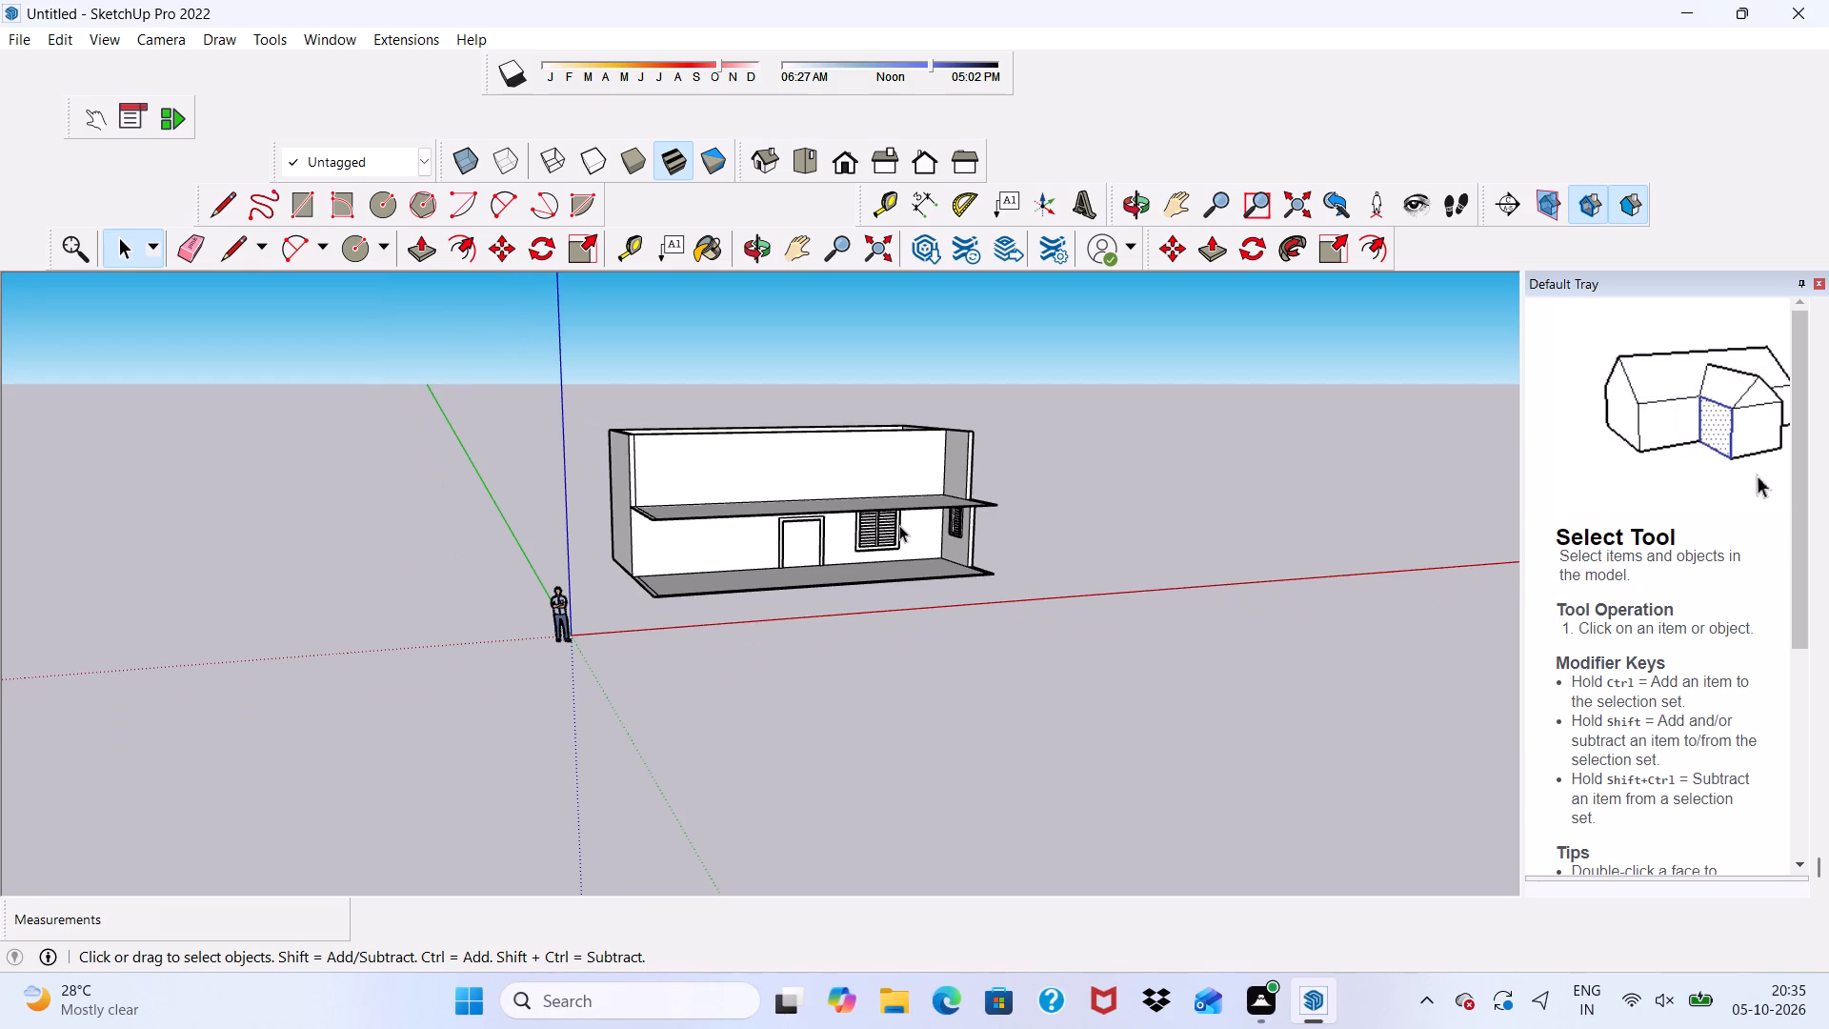
scroll(898, 530, "down", 2)
scroll(844, 479, "up", 3)
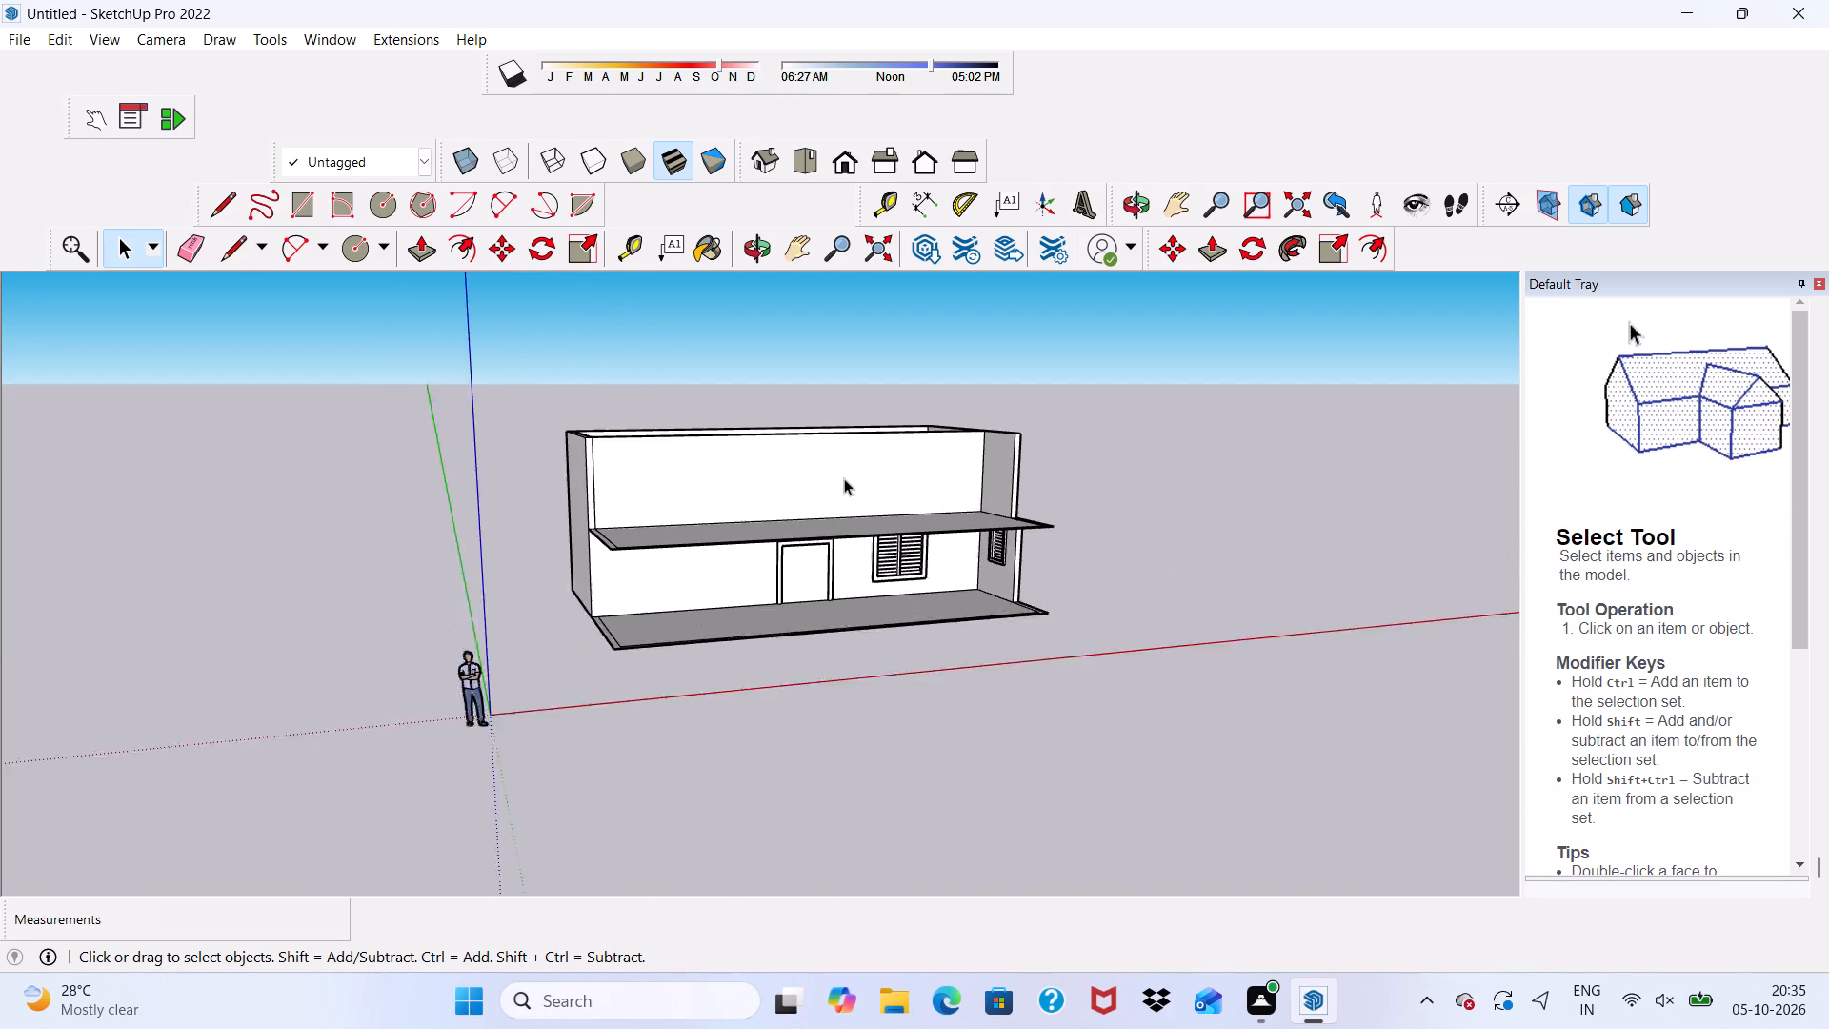
scroll(844, 478, "up", 2)
middle_click_drag(844, 473, 782, 475)
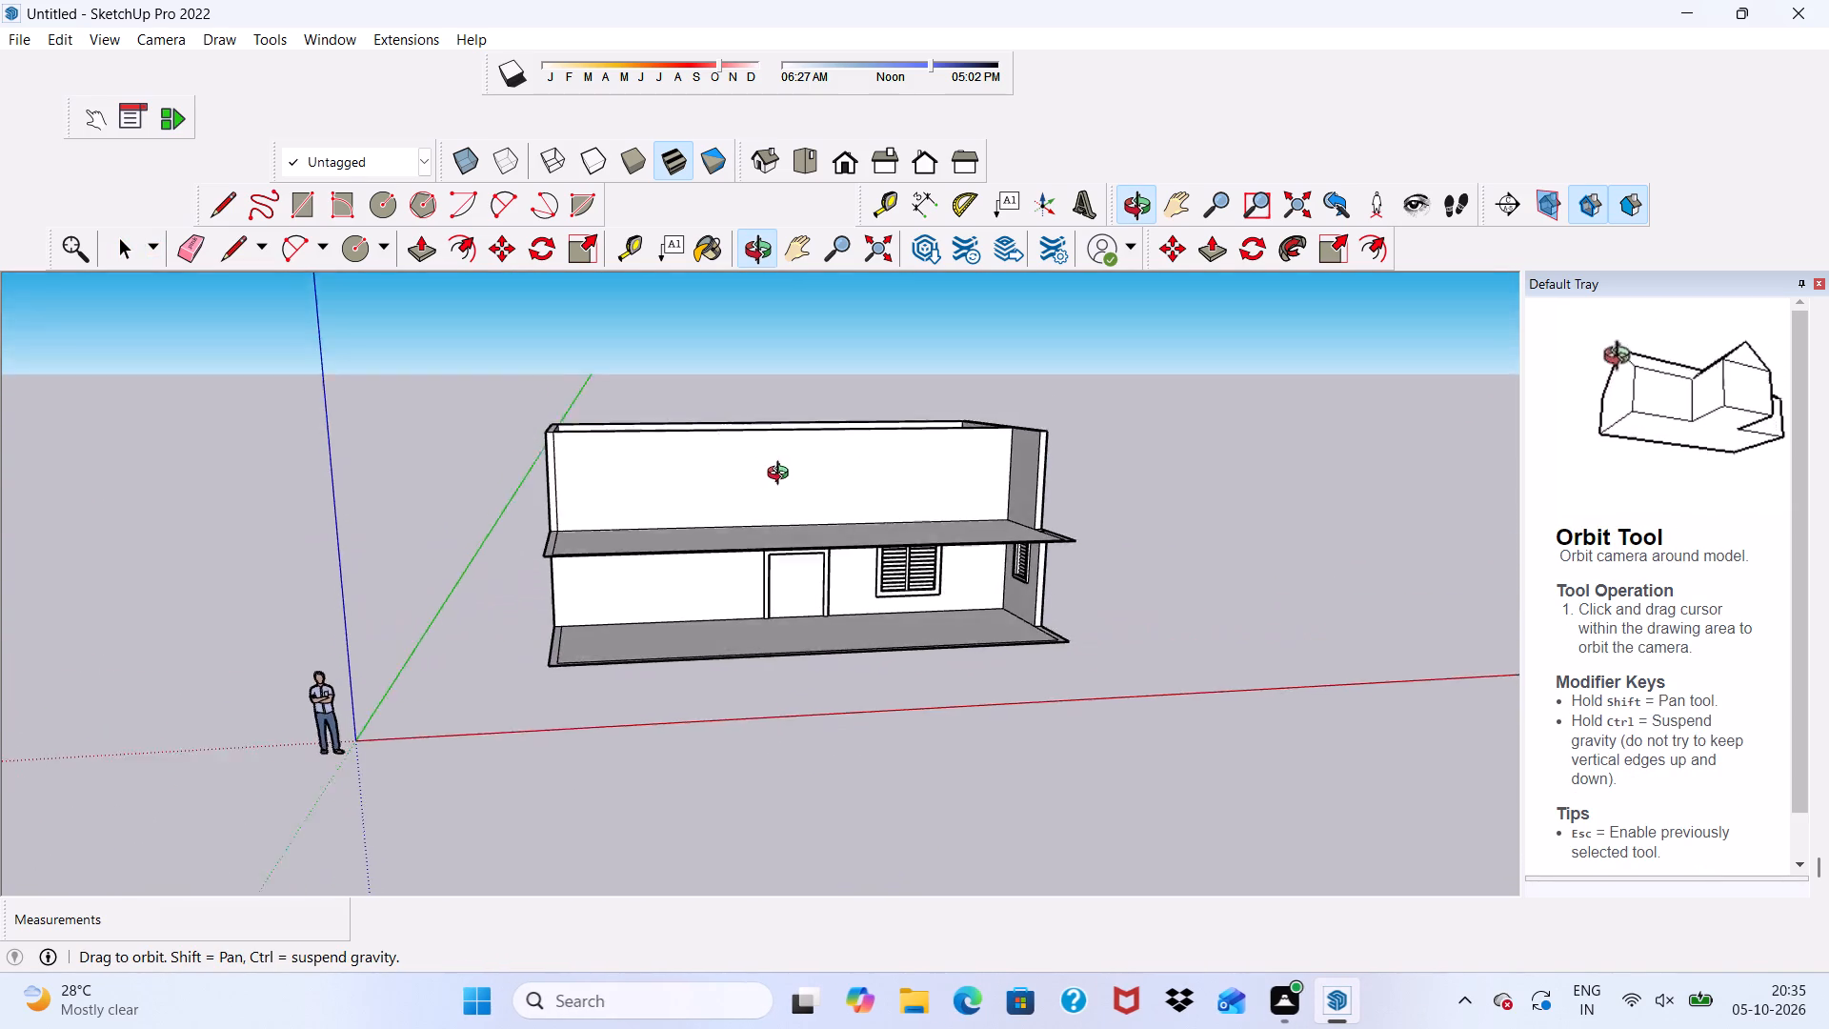
middle_click_drag(782, 475, 769, 428)
scroll(769, 428, "up", 3)
scroll(769, 428, "down", 3)
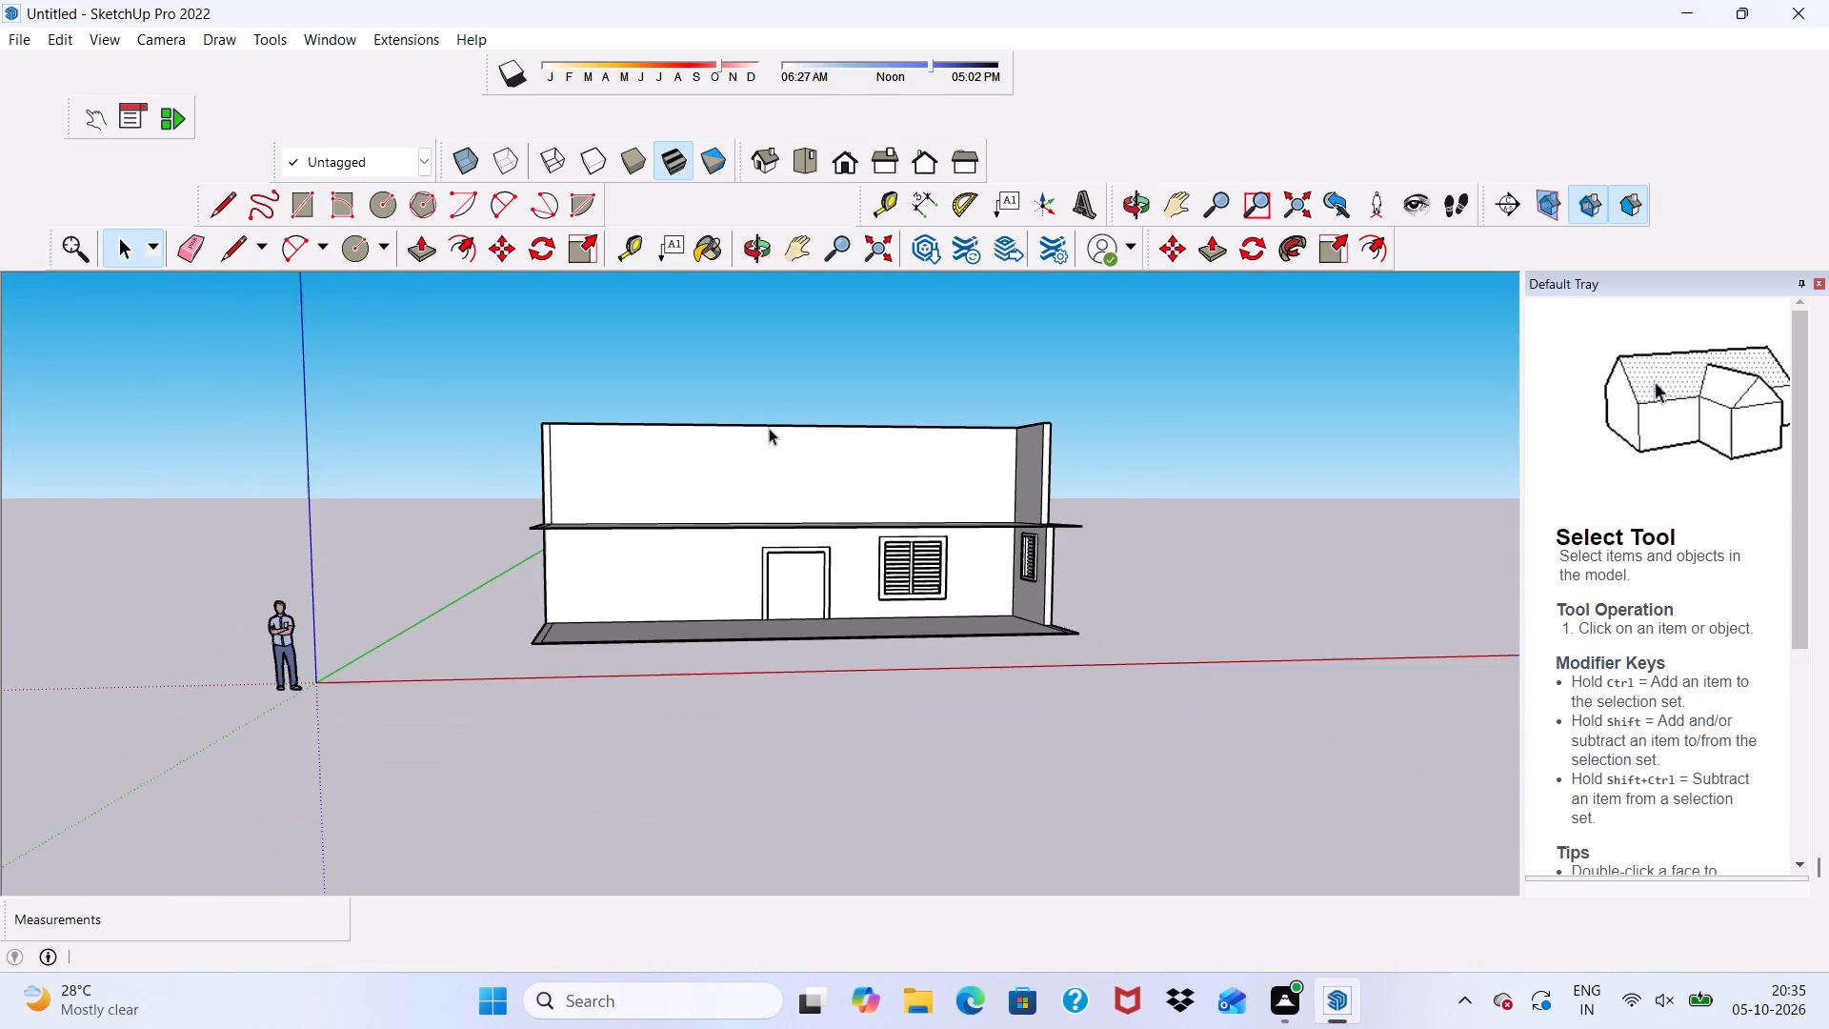
scroll(769, 428, "down", 2)
middle_click_drag(769, 428, 780, 434)
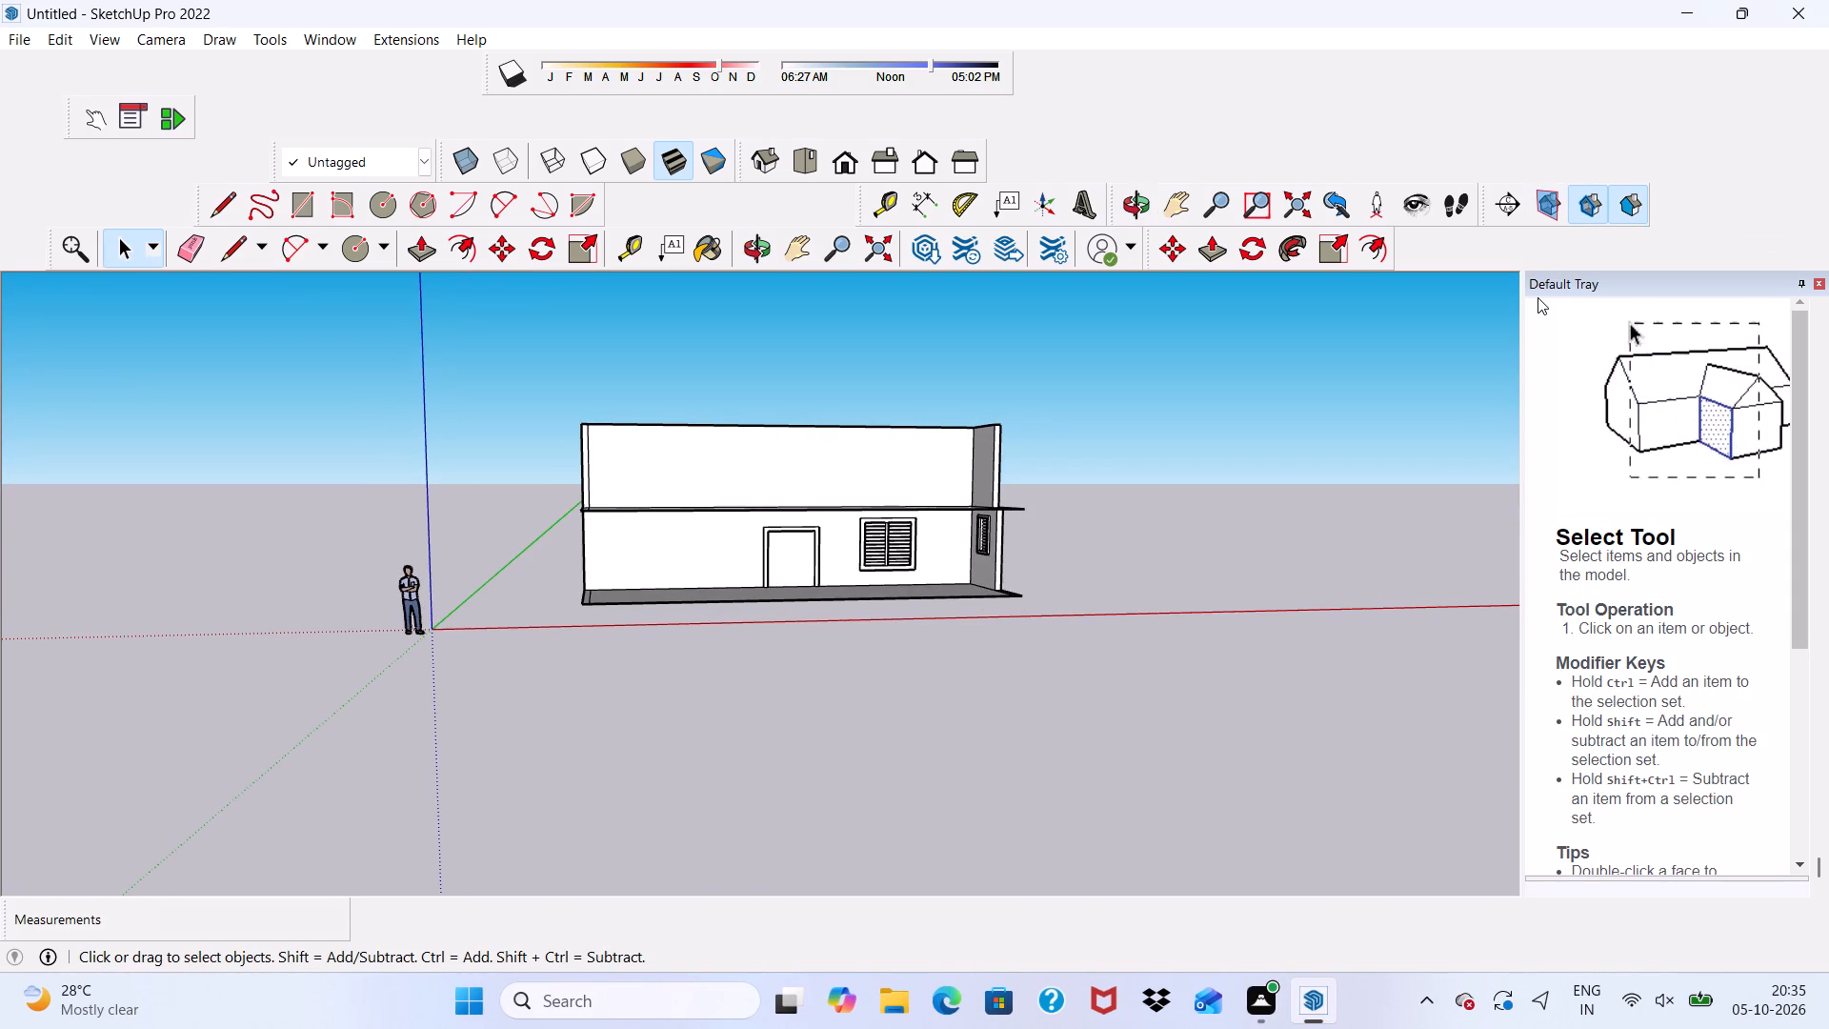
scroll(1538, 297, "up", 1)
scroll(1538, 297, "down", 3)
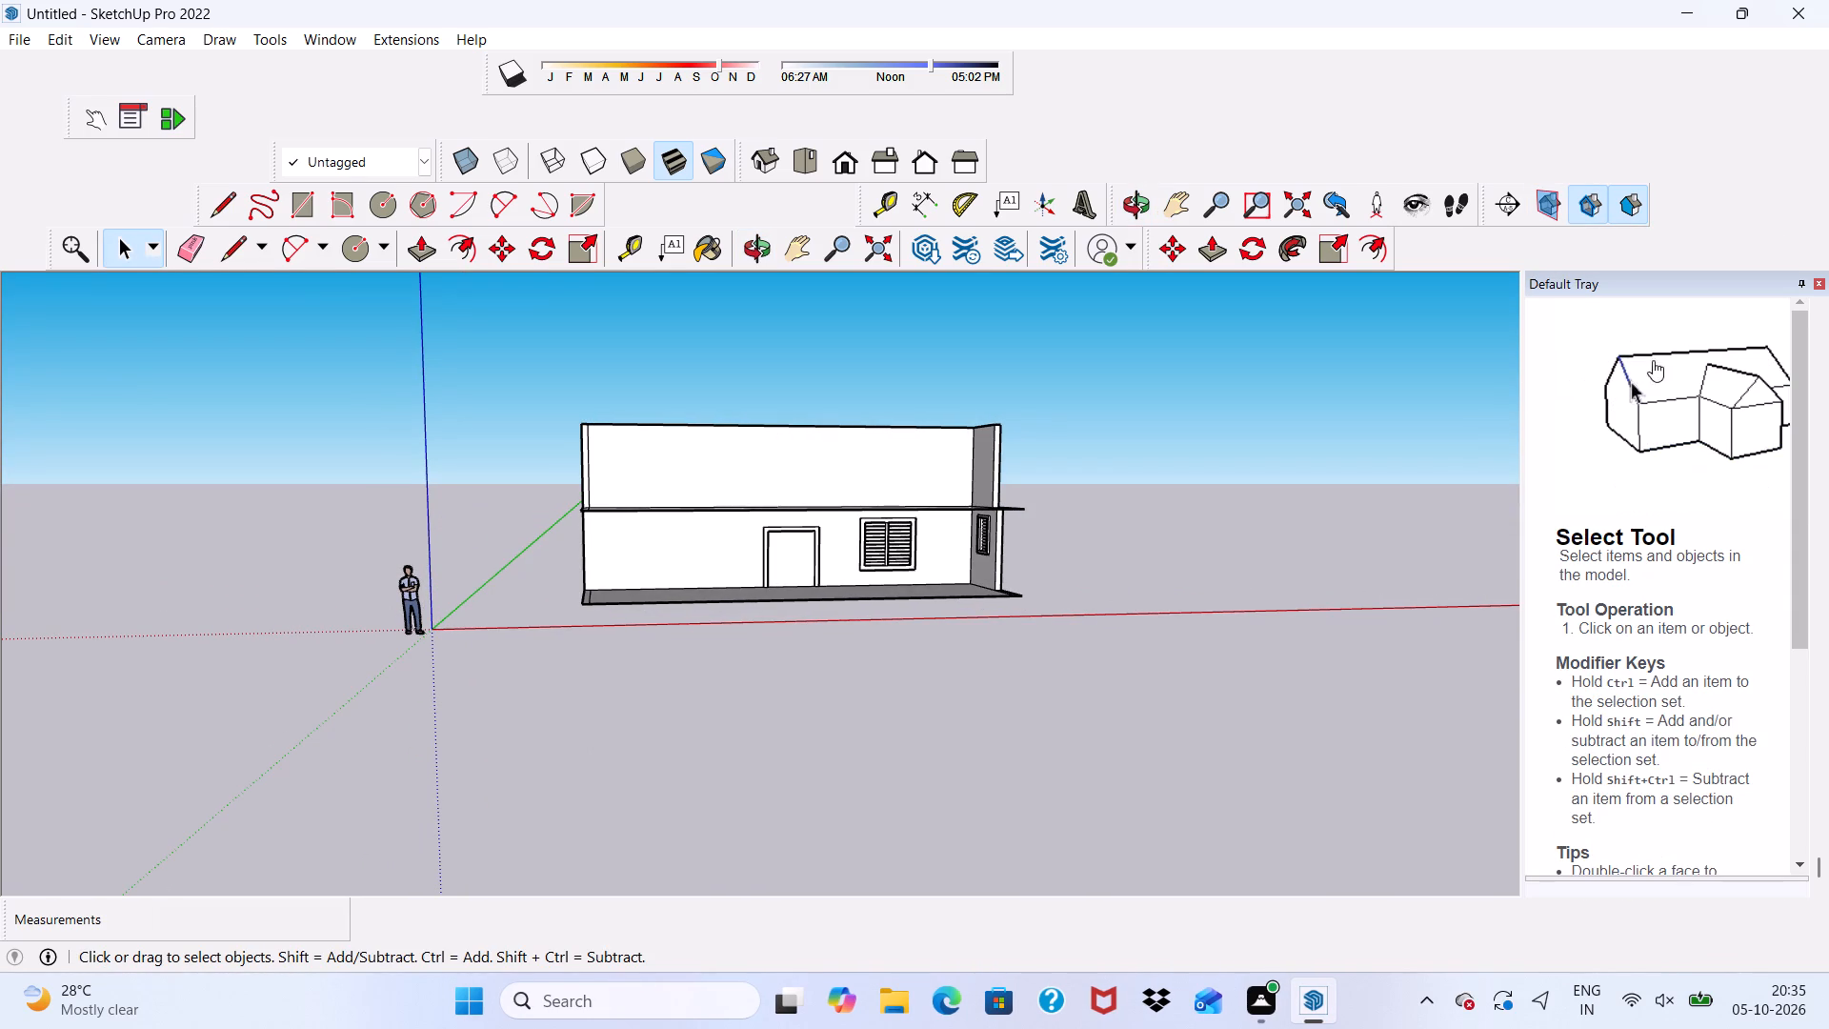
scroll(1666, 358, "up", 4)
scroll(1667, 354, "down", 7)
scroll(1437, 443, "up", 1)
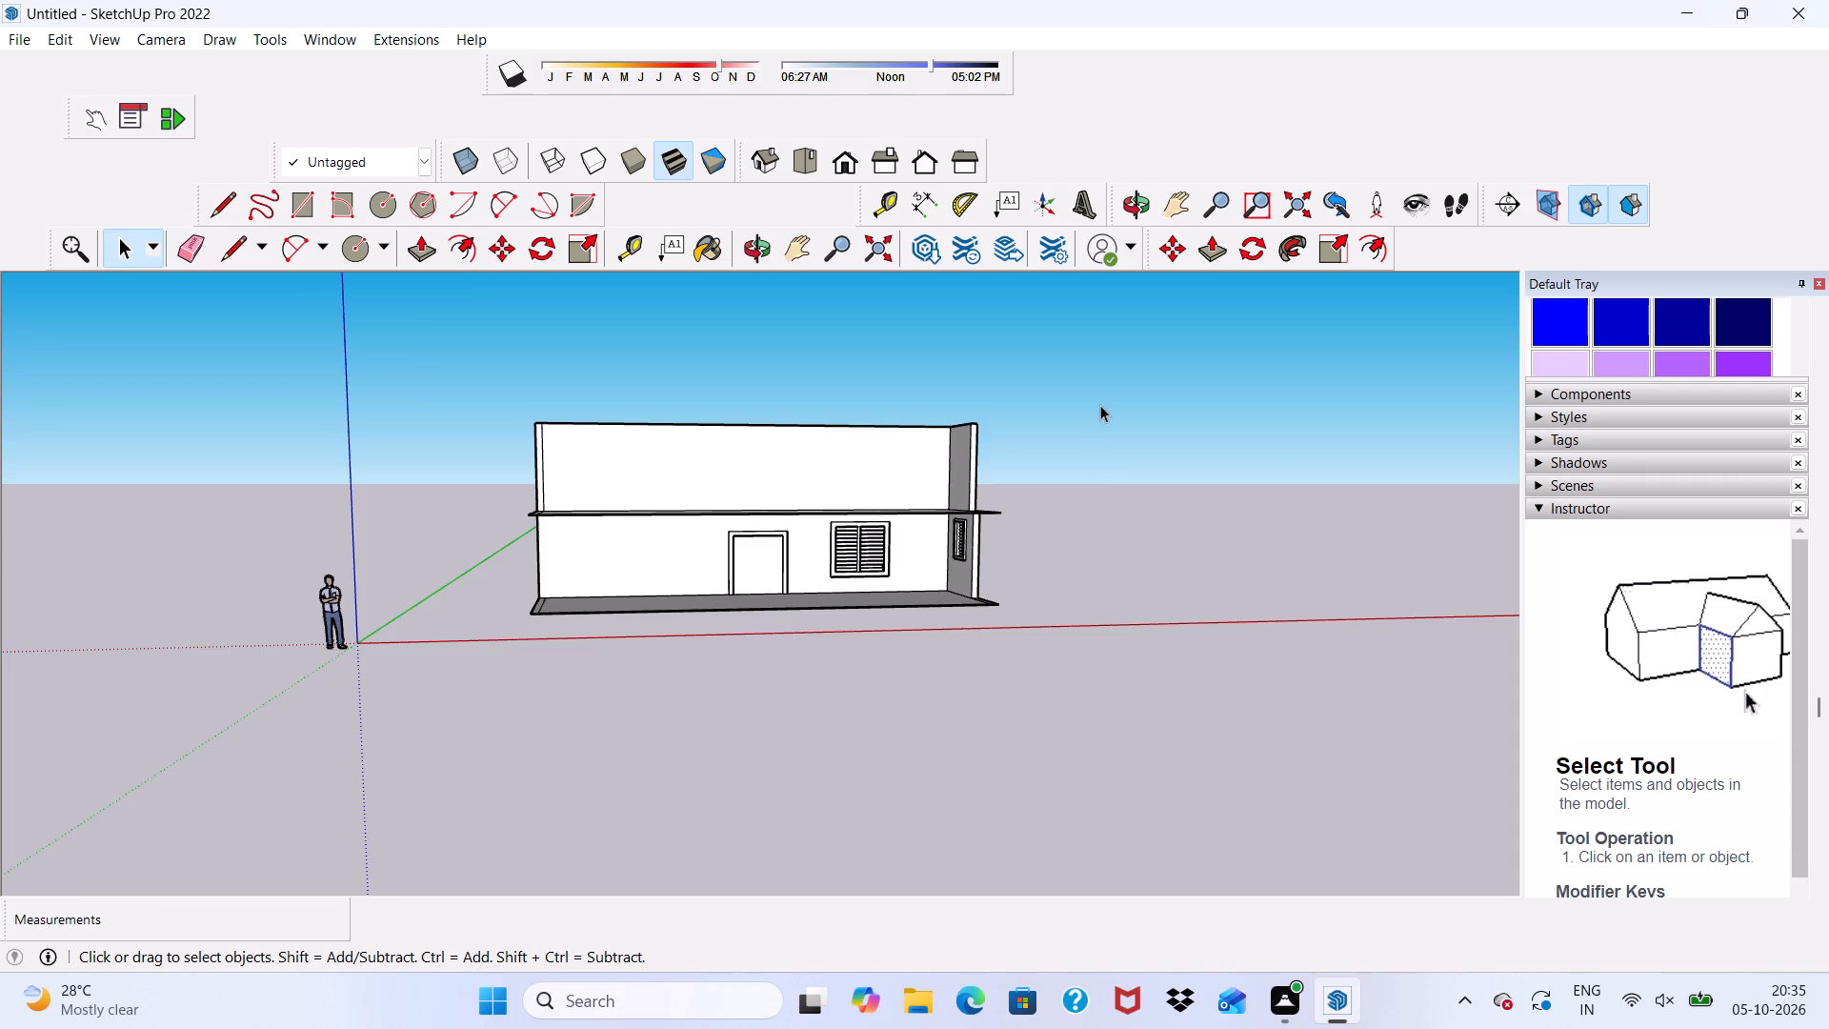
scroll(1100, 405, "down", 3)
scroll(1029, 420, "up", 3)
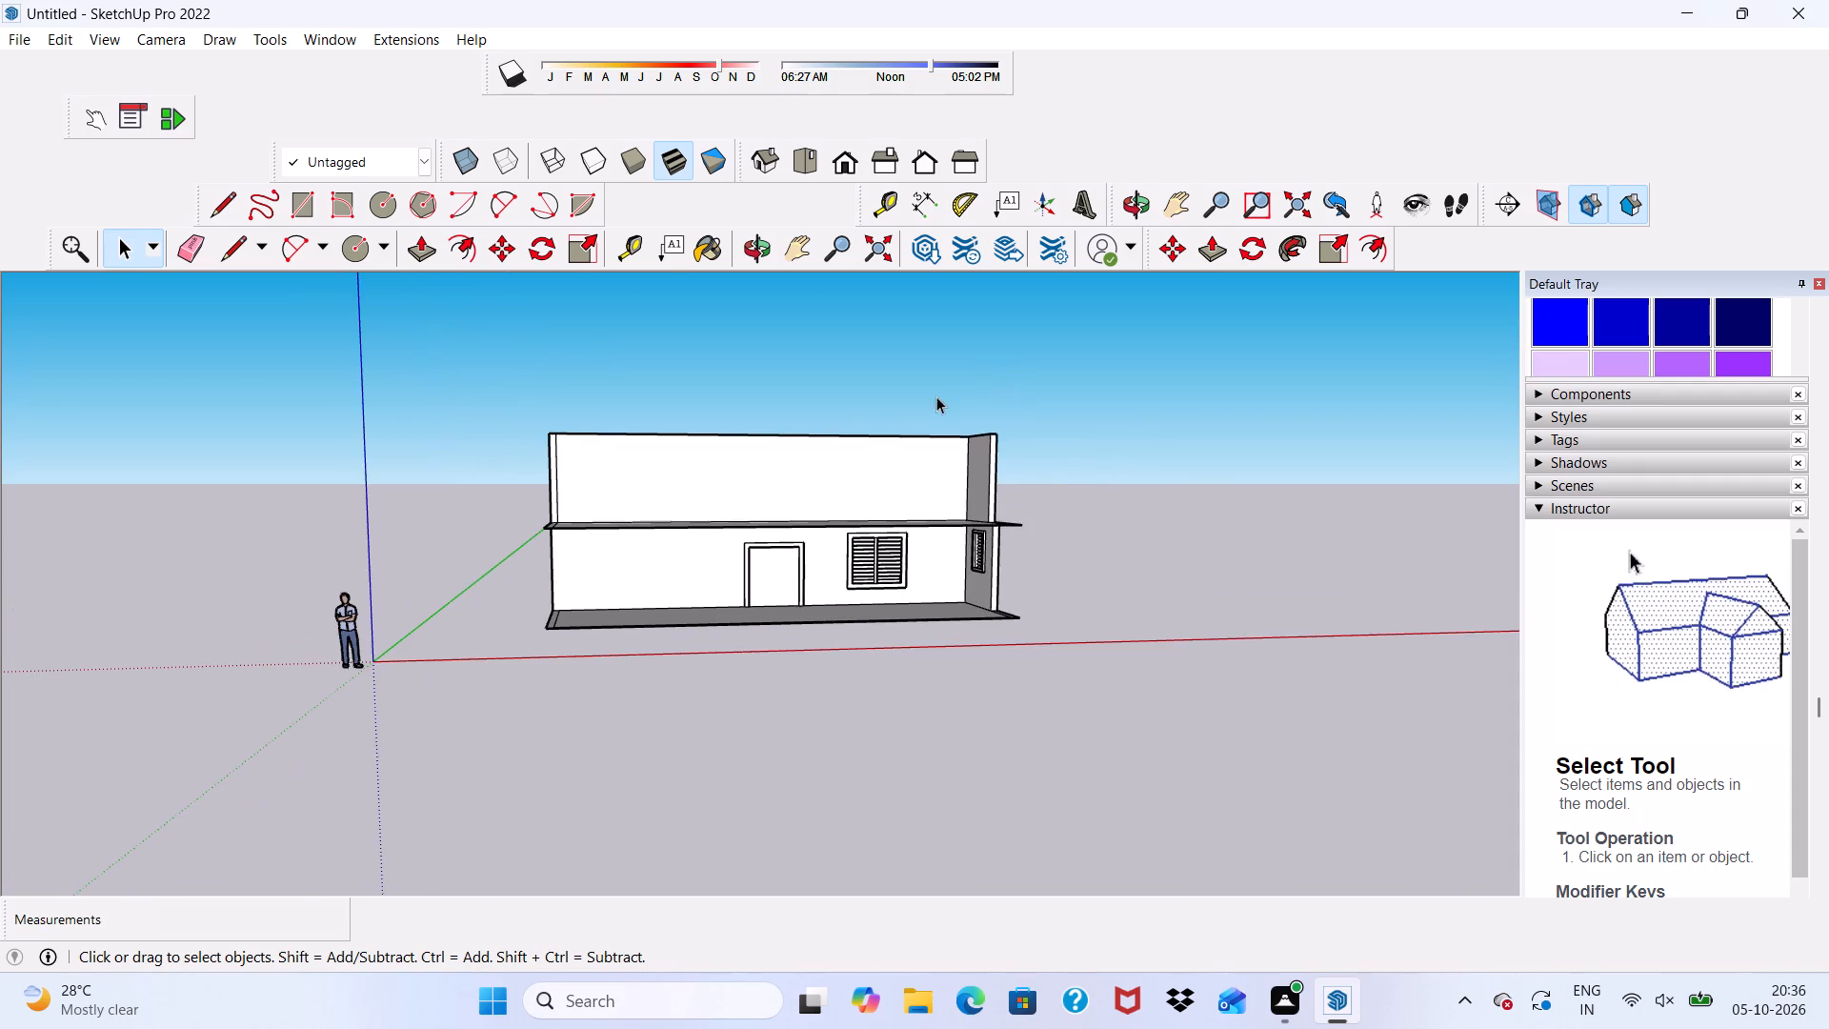
Draw a 7' by 7' rectangle on the upper storey's front wall, starting at the floor edge above the barred front window.
scroll(924, 402, "up", 4)
scroll(909, 493, "up", 4)
scroll(908, 492, "down", 2)
middle_click_drag(907, 494, 789, 497)
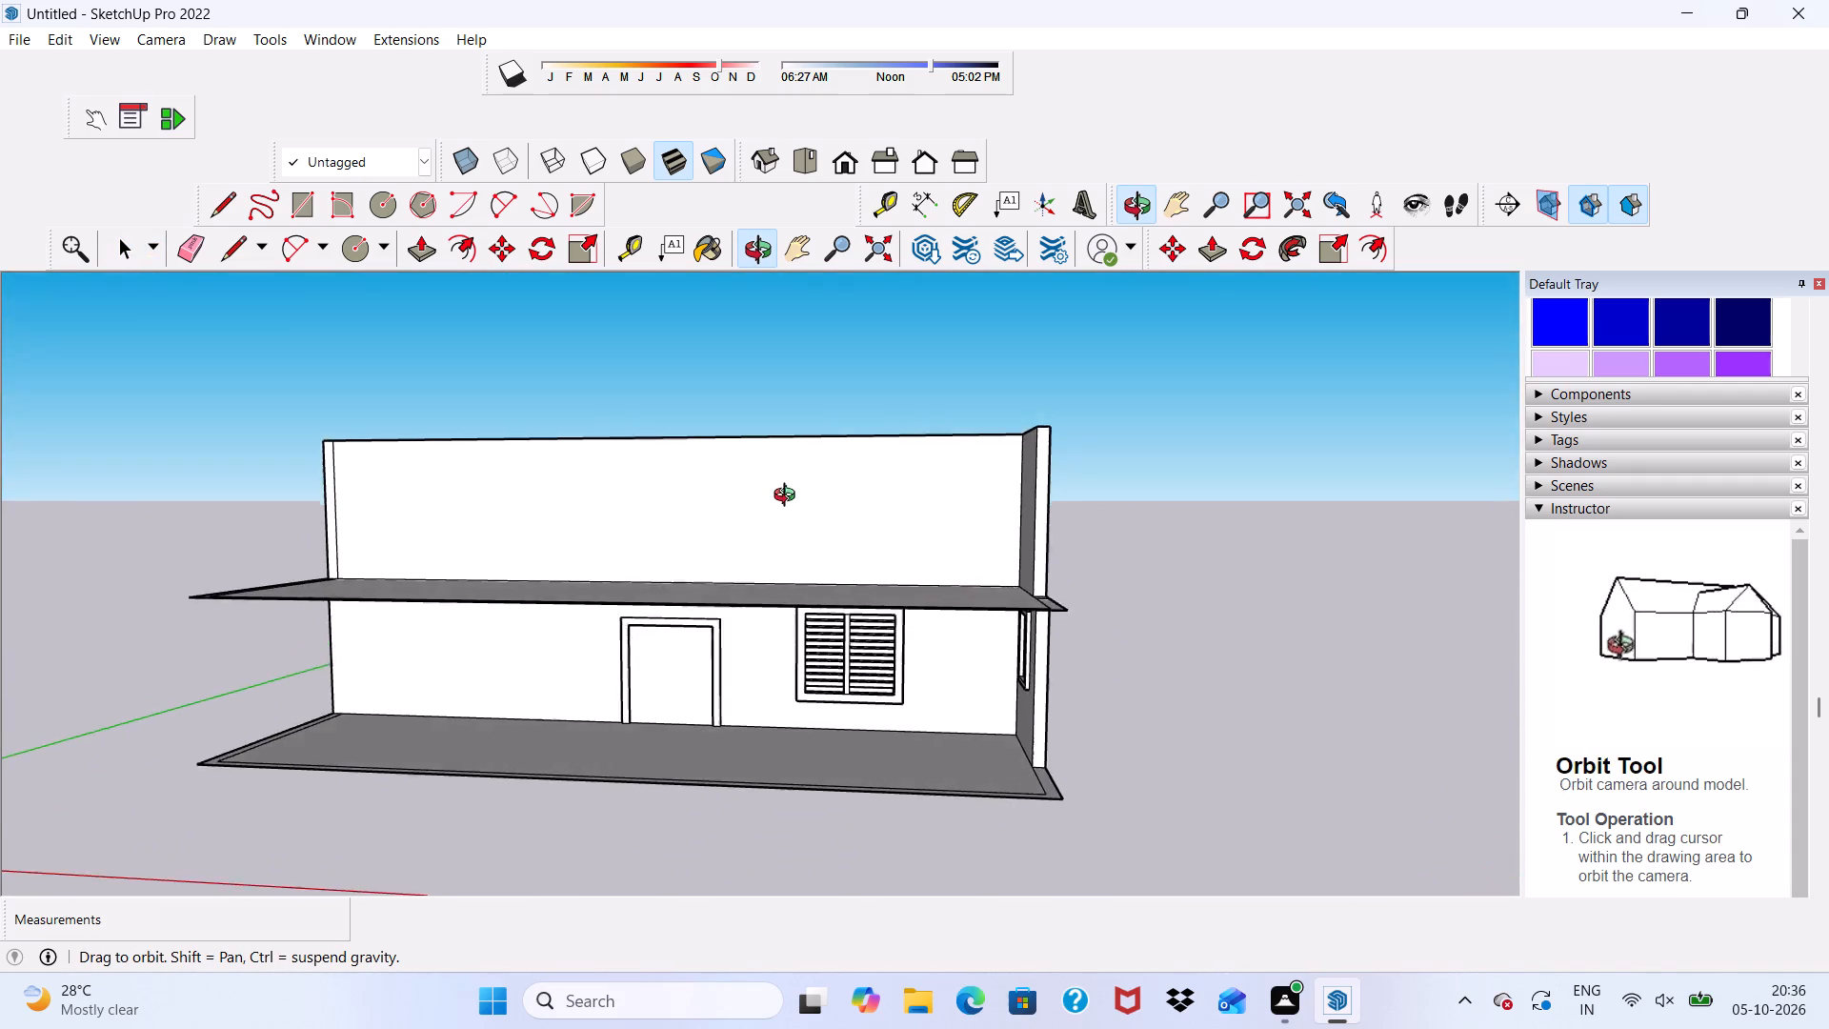
middle_click_drag(789, 497, 854, 474)
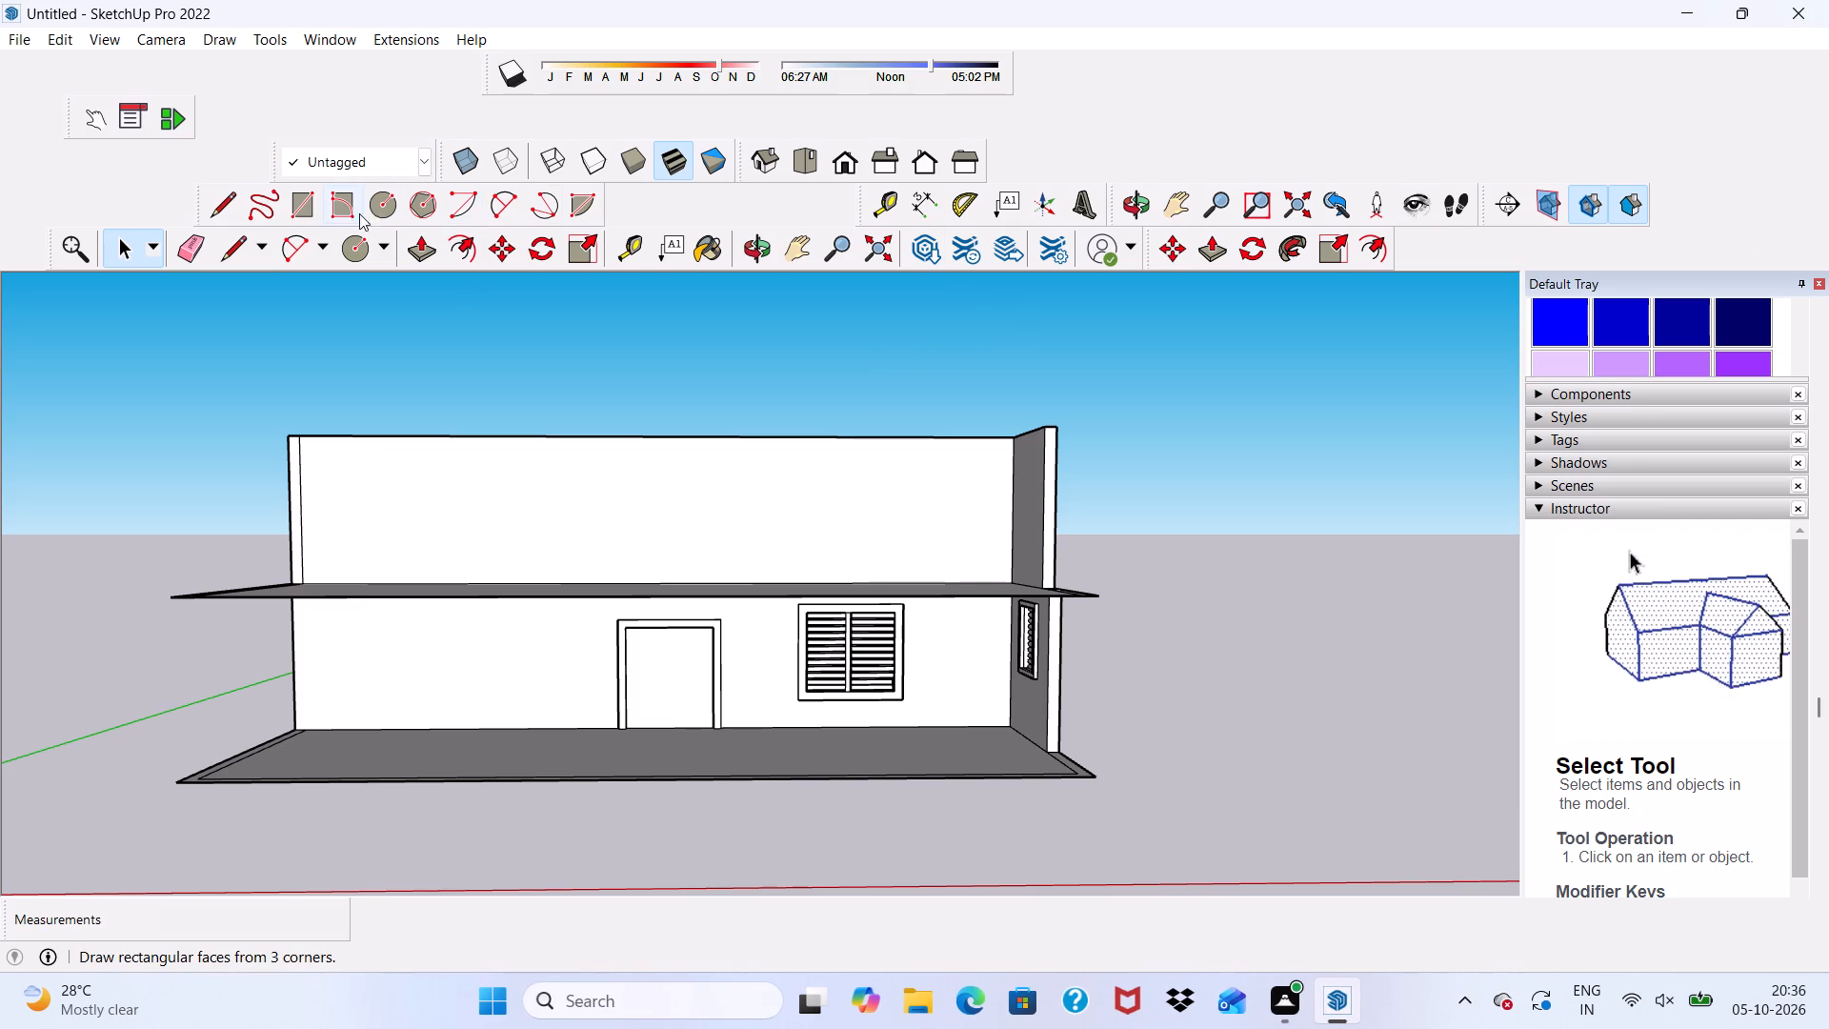
left_click(312, 205)
scroll(875, 569, "up", 1)
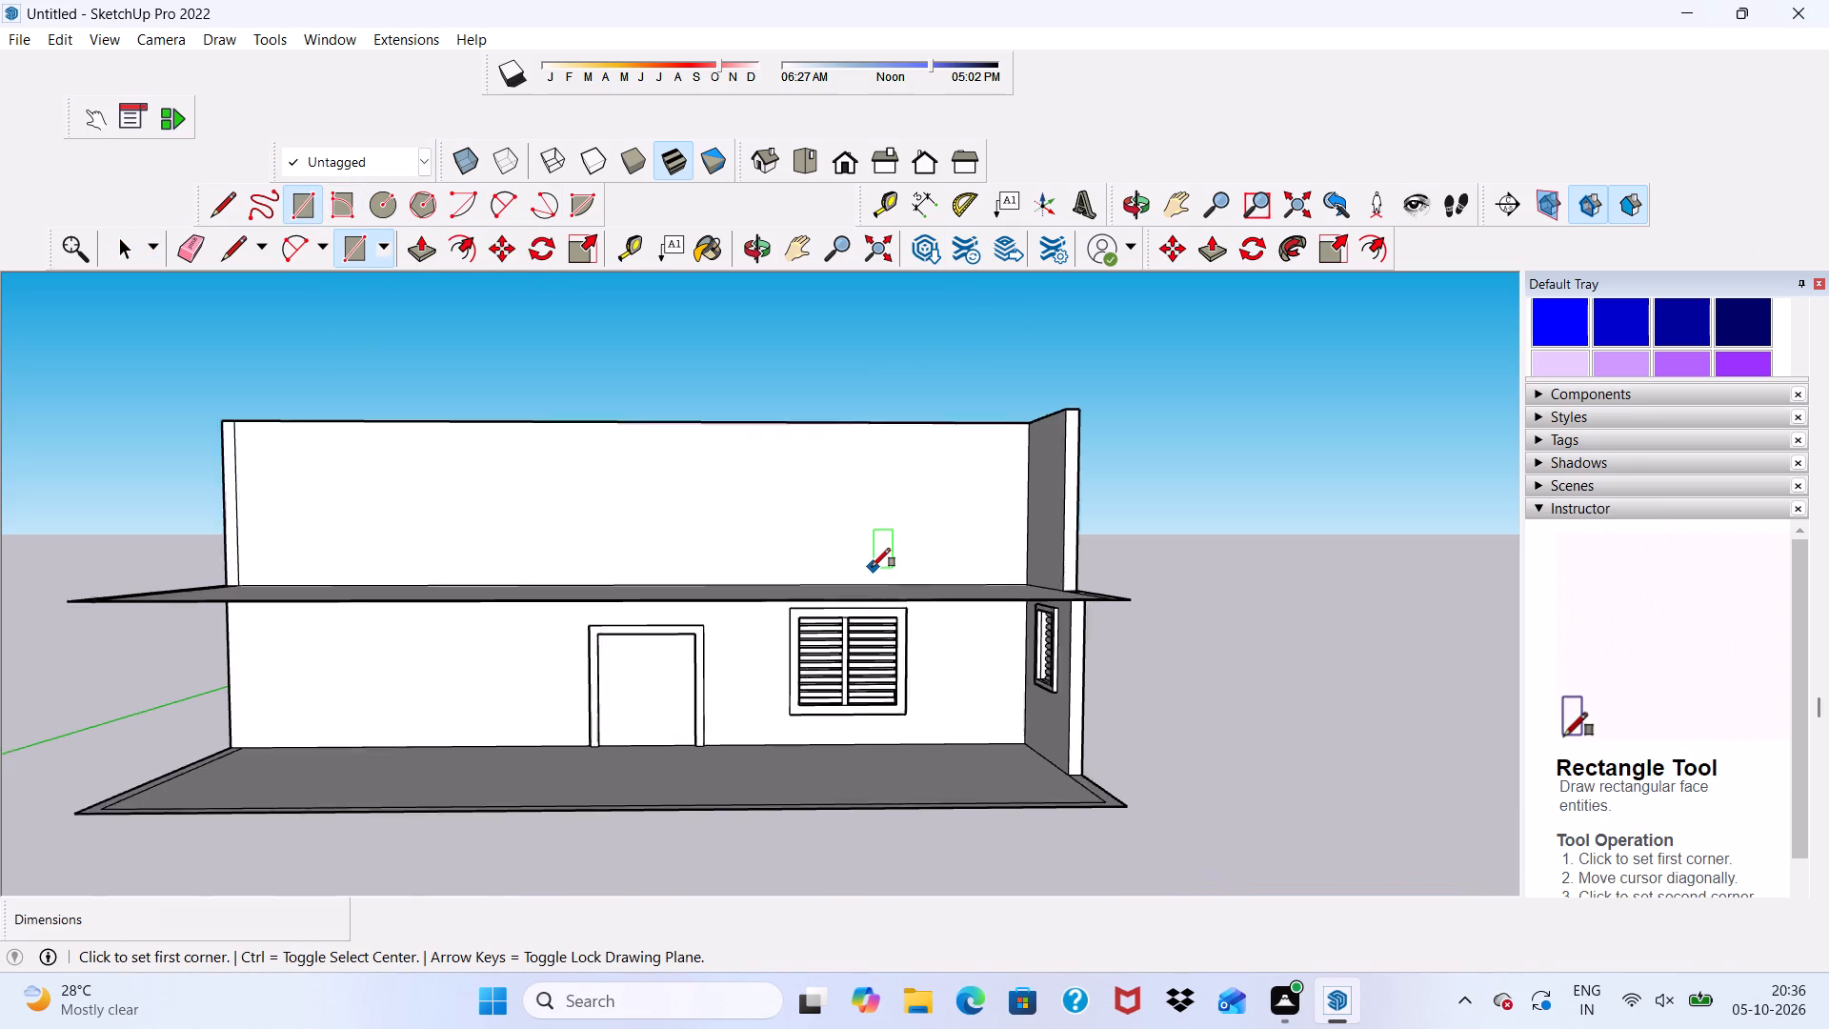
scroll(872, 567, "up", 3)
scroll(872, 566, "down", 1)
middle_click_drag(872, 565, 819, 619)
scroll(771, 531, "up", 5)
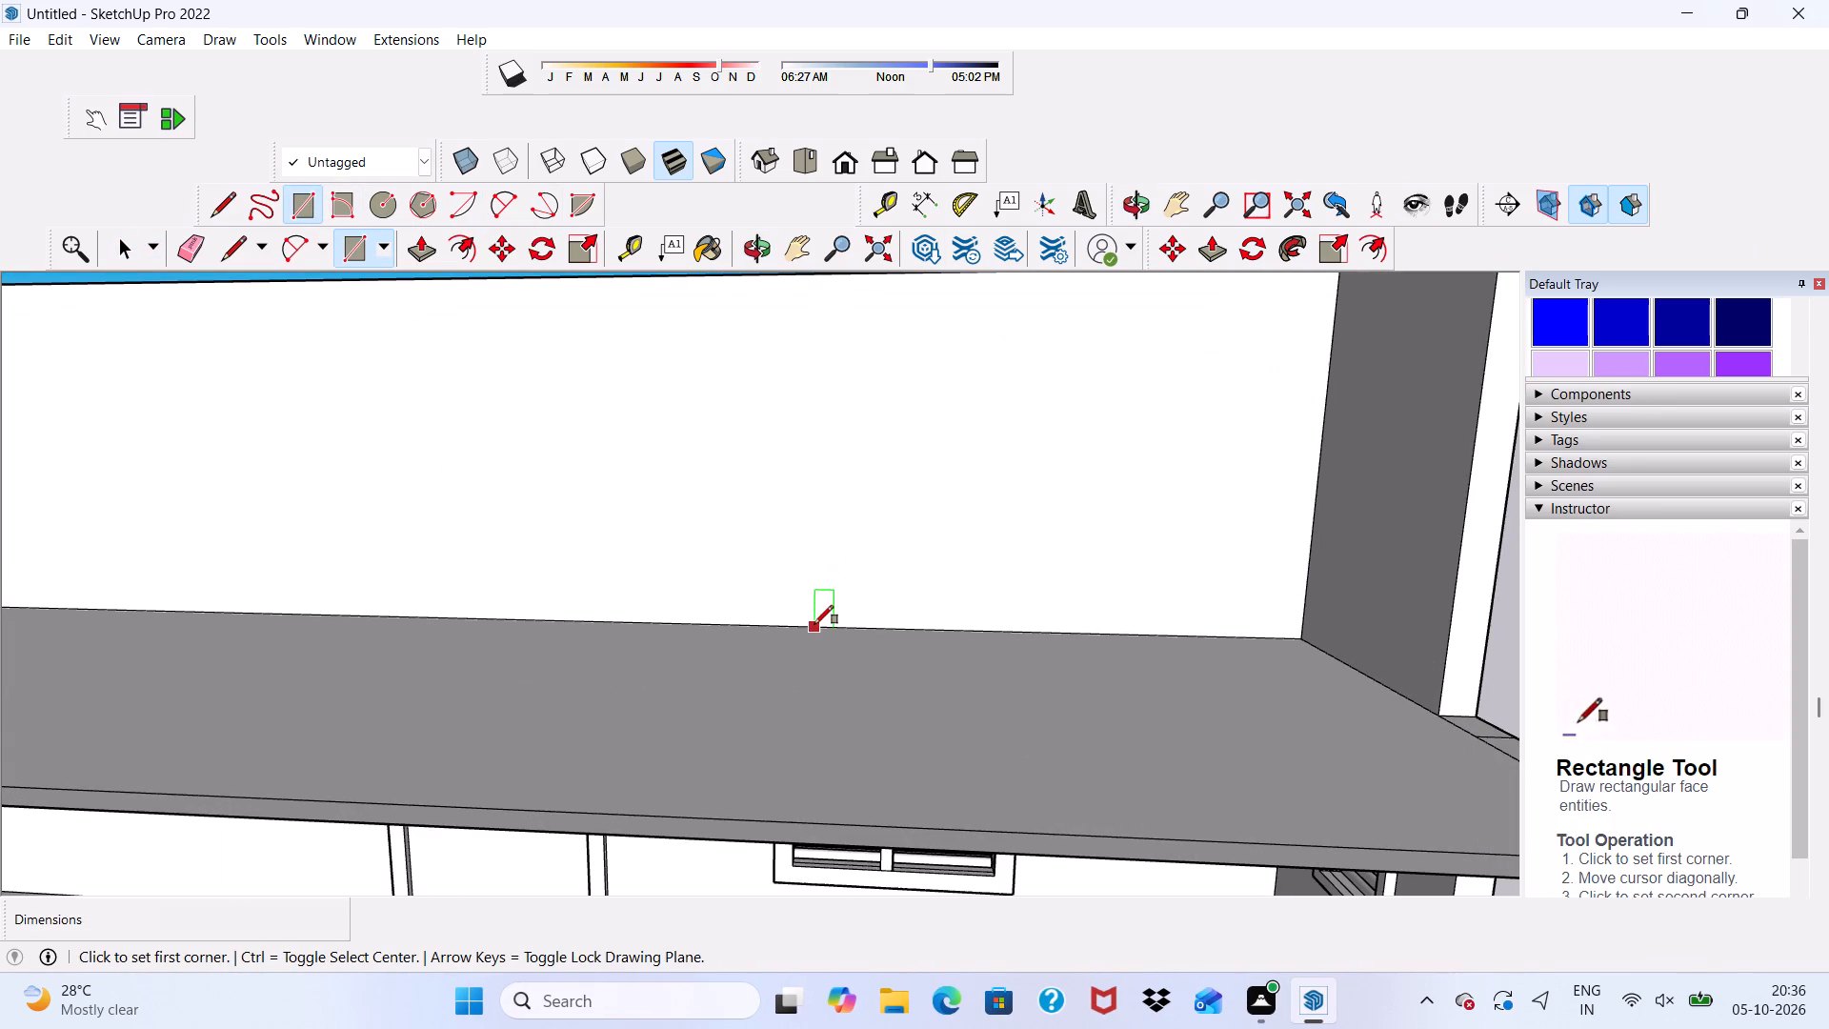
left_click(810, 624)
scroll(878, 495, "down", 4)
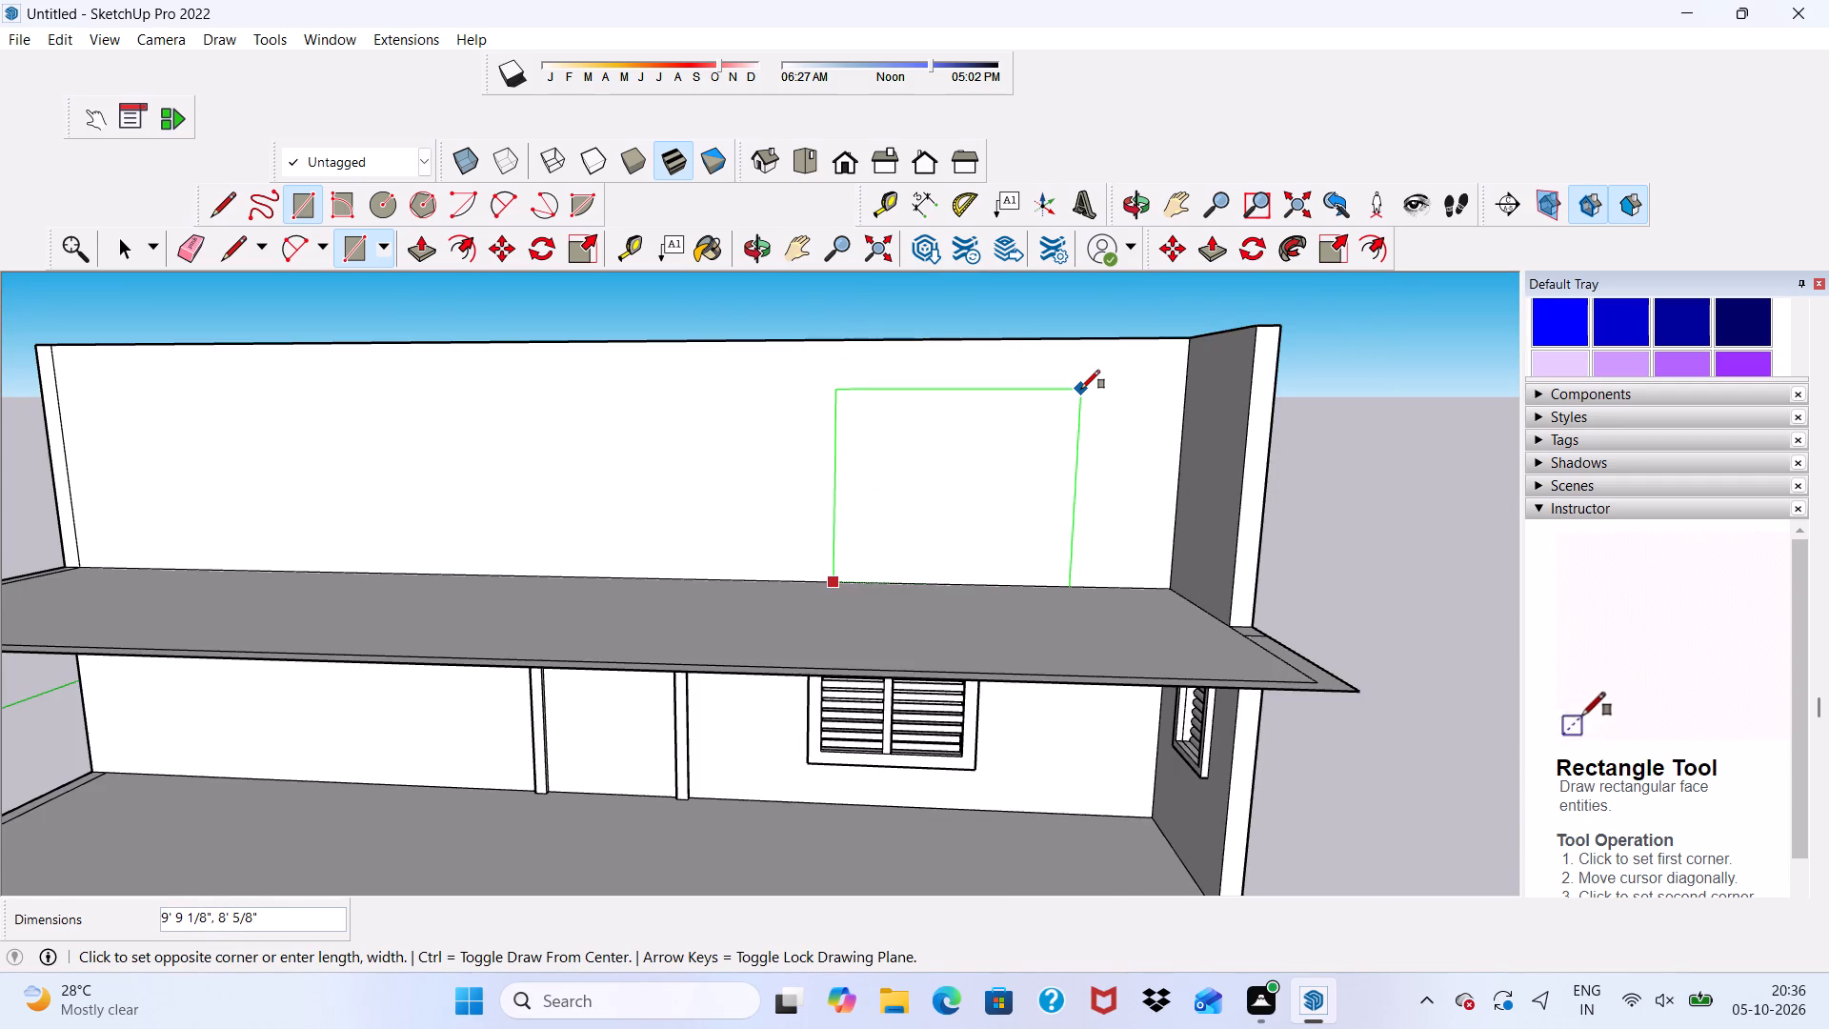
type("7',7'")
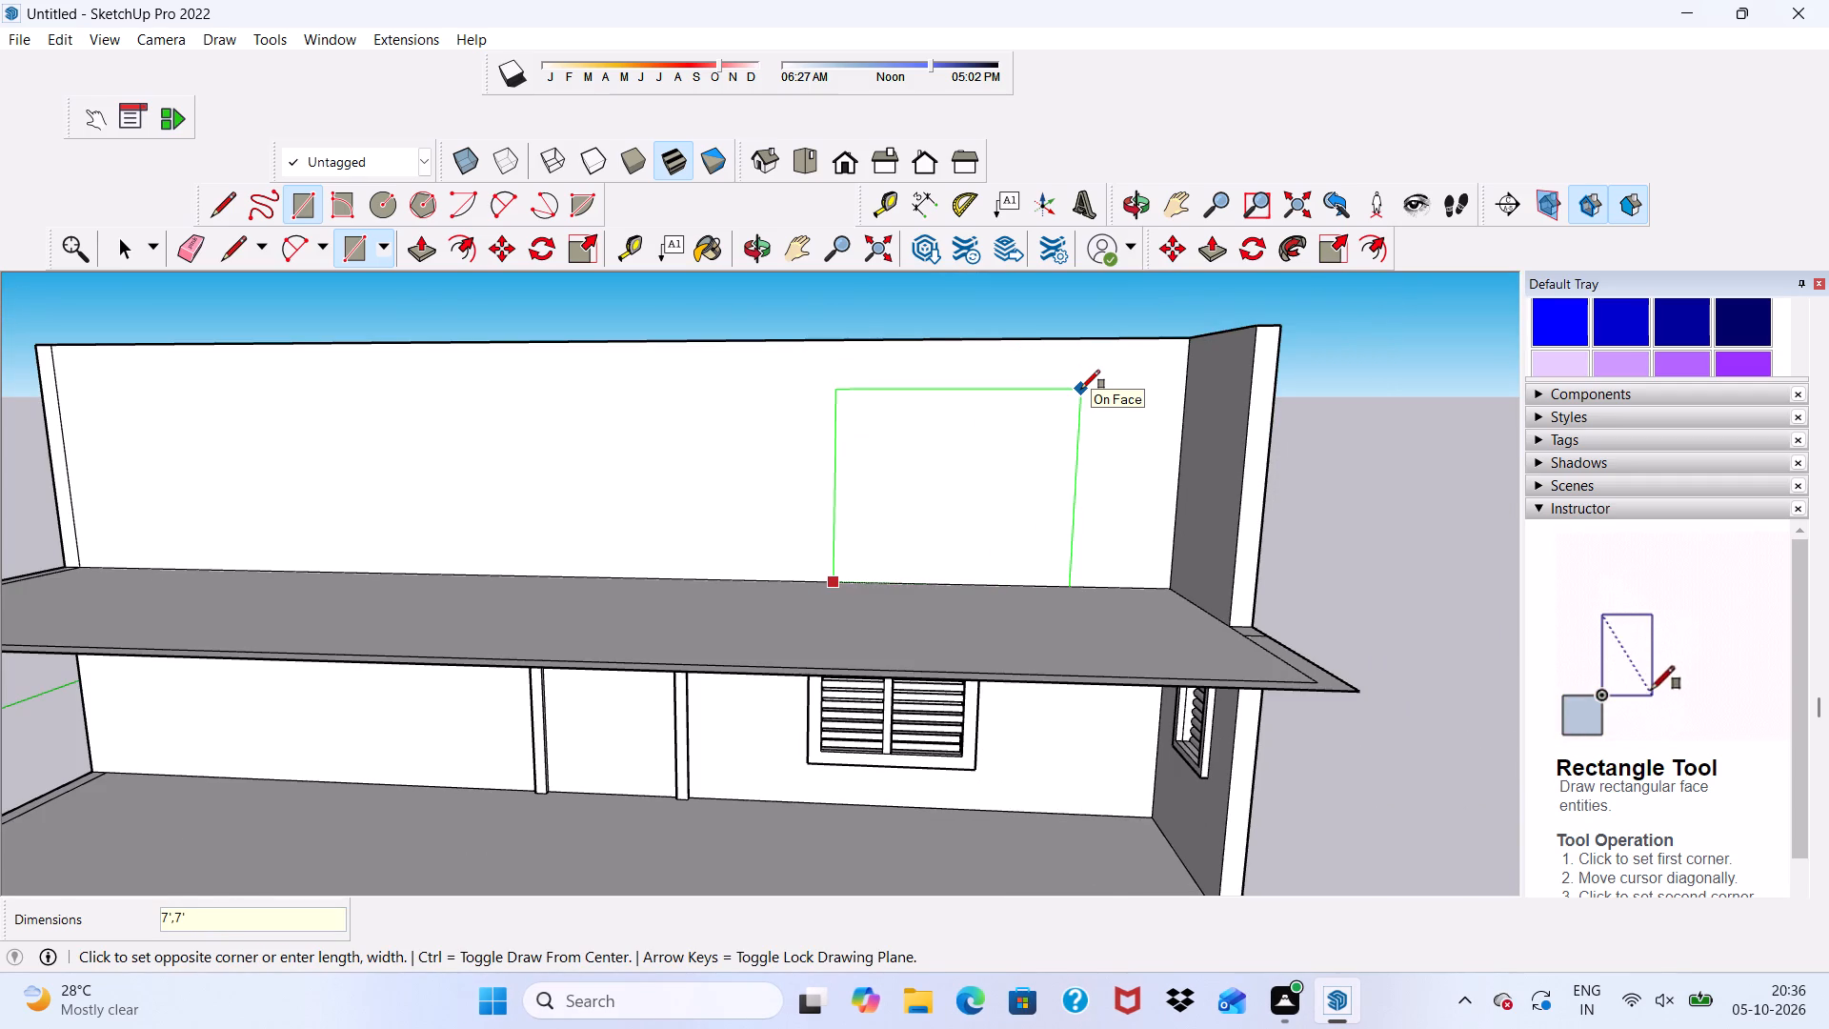
key("Return")
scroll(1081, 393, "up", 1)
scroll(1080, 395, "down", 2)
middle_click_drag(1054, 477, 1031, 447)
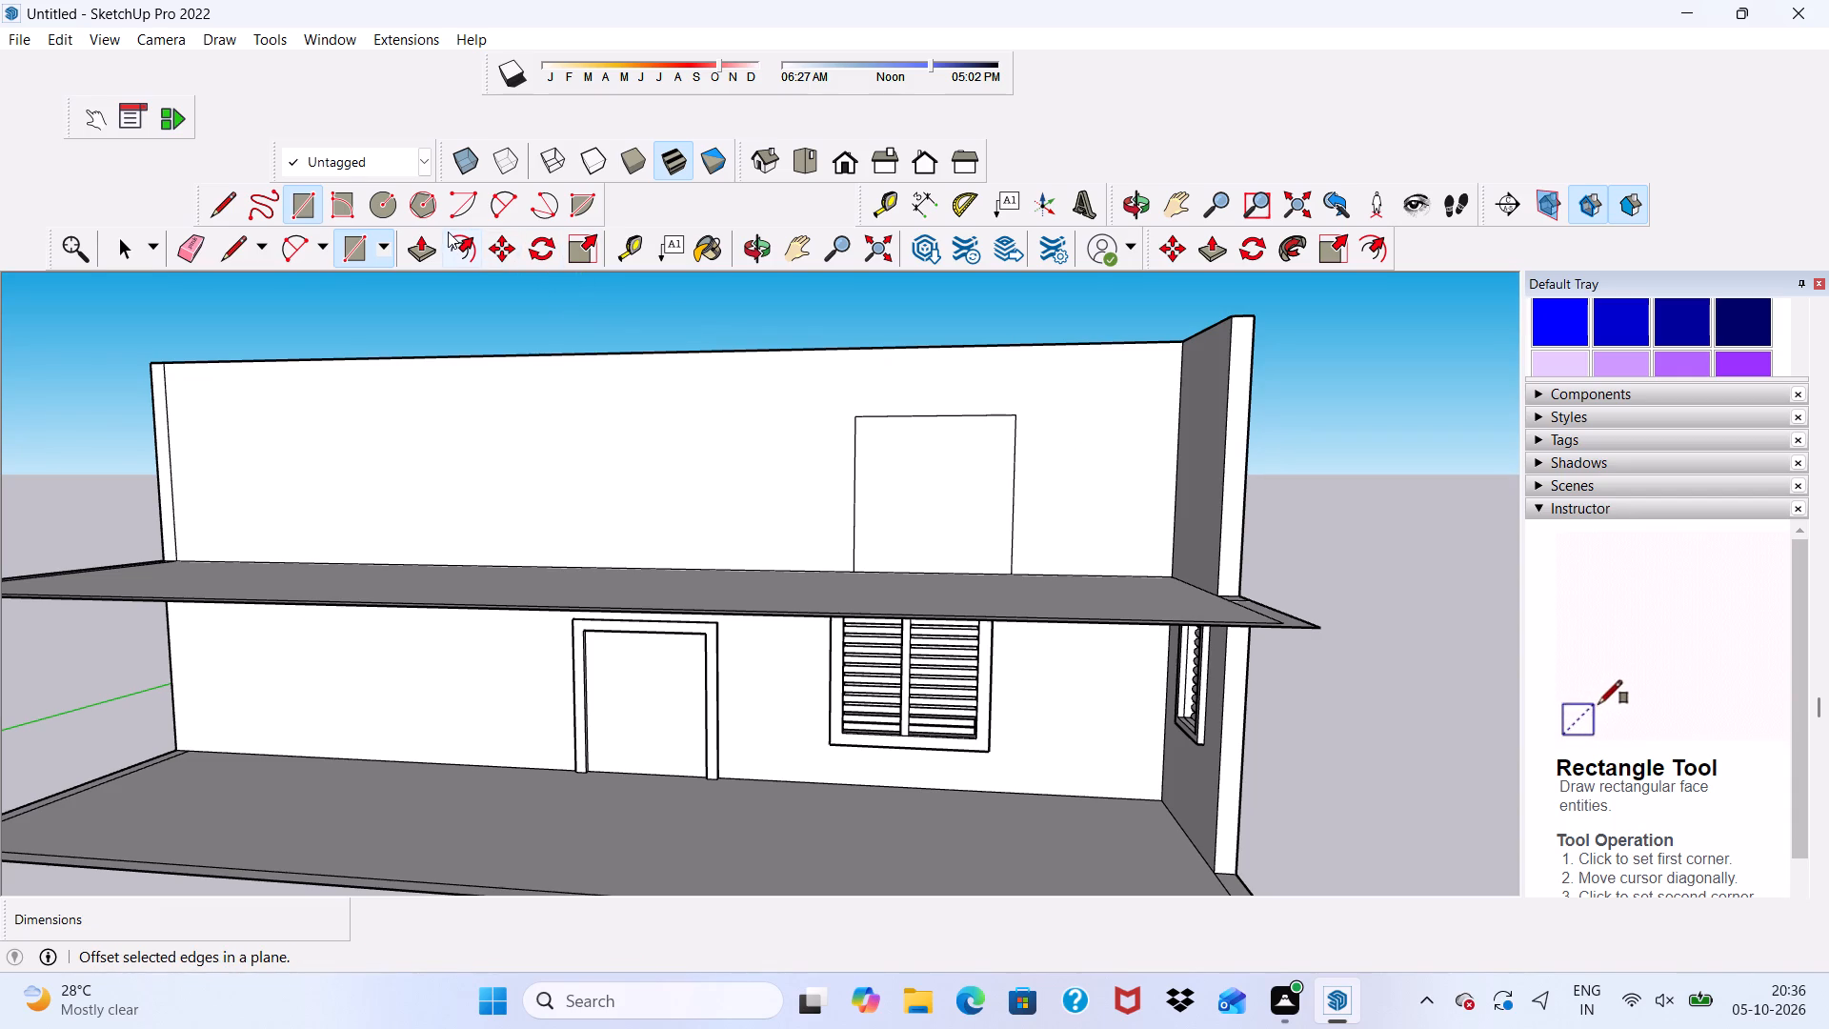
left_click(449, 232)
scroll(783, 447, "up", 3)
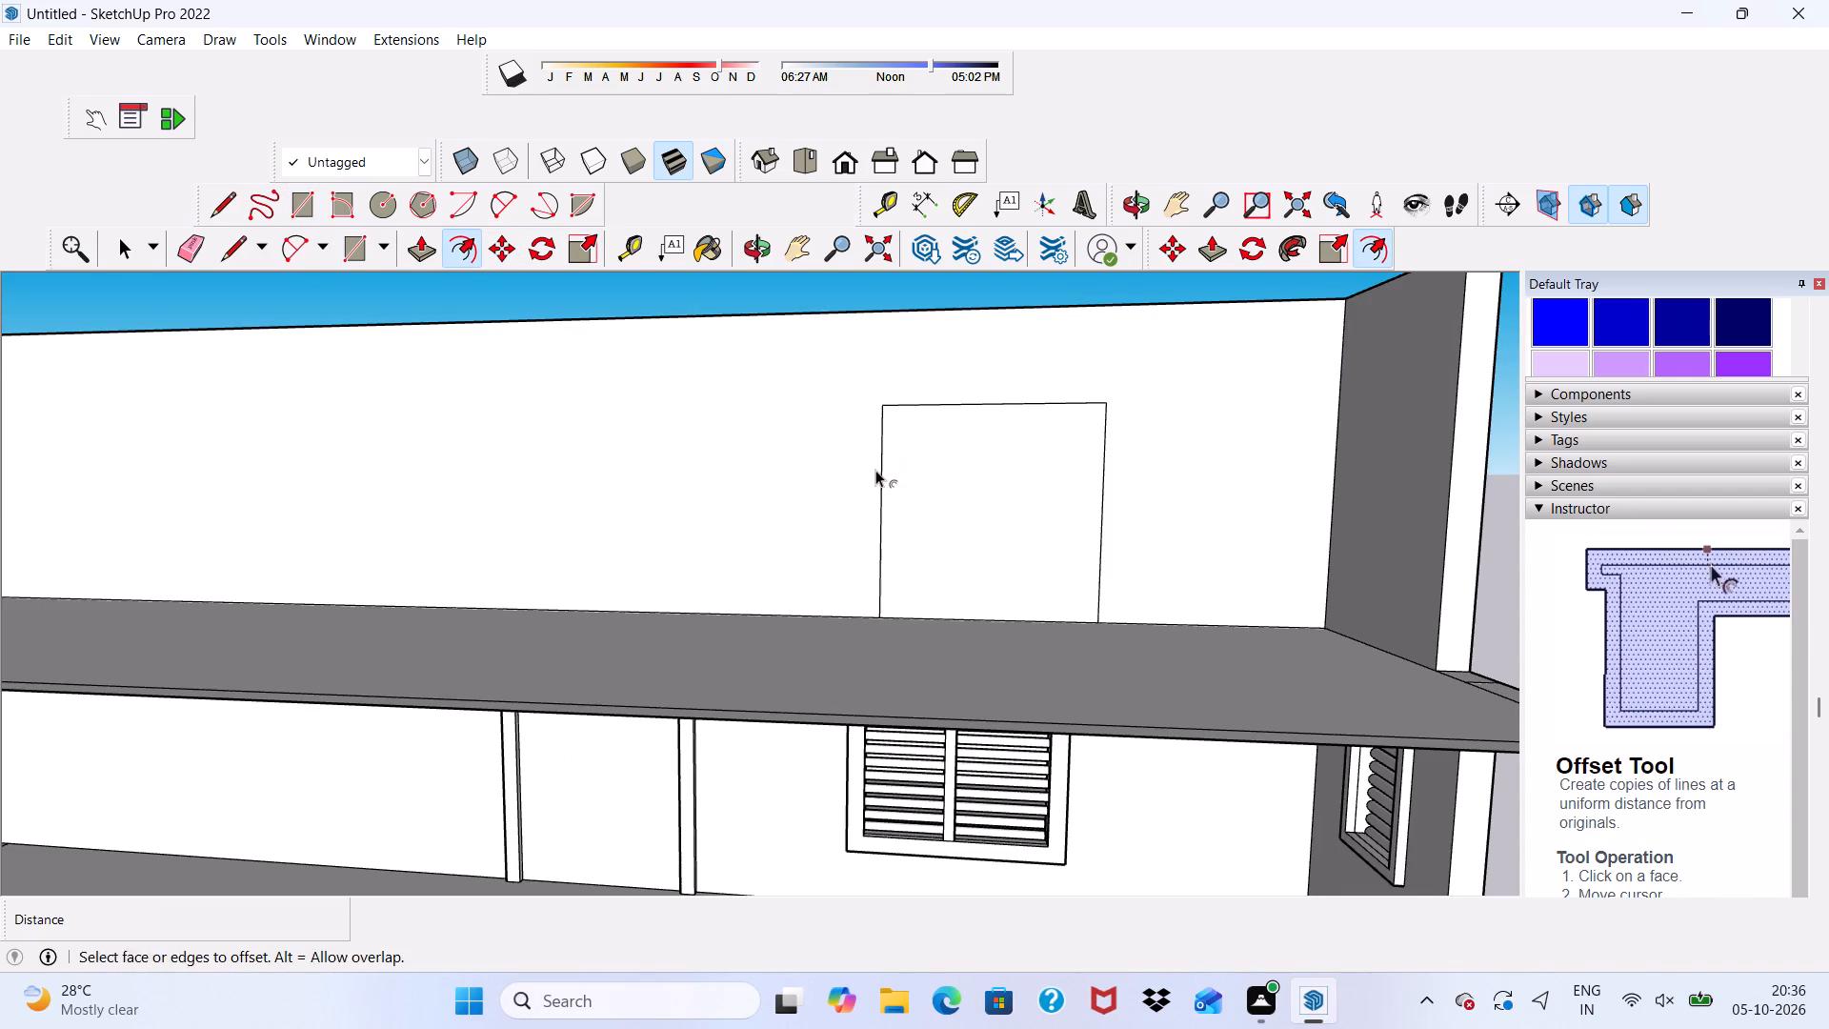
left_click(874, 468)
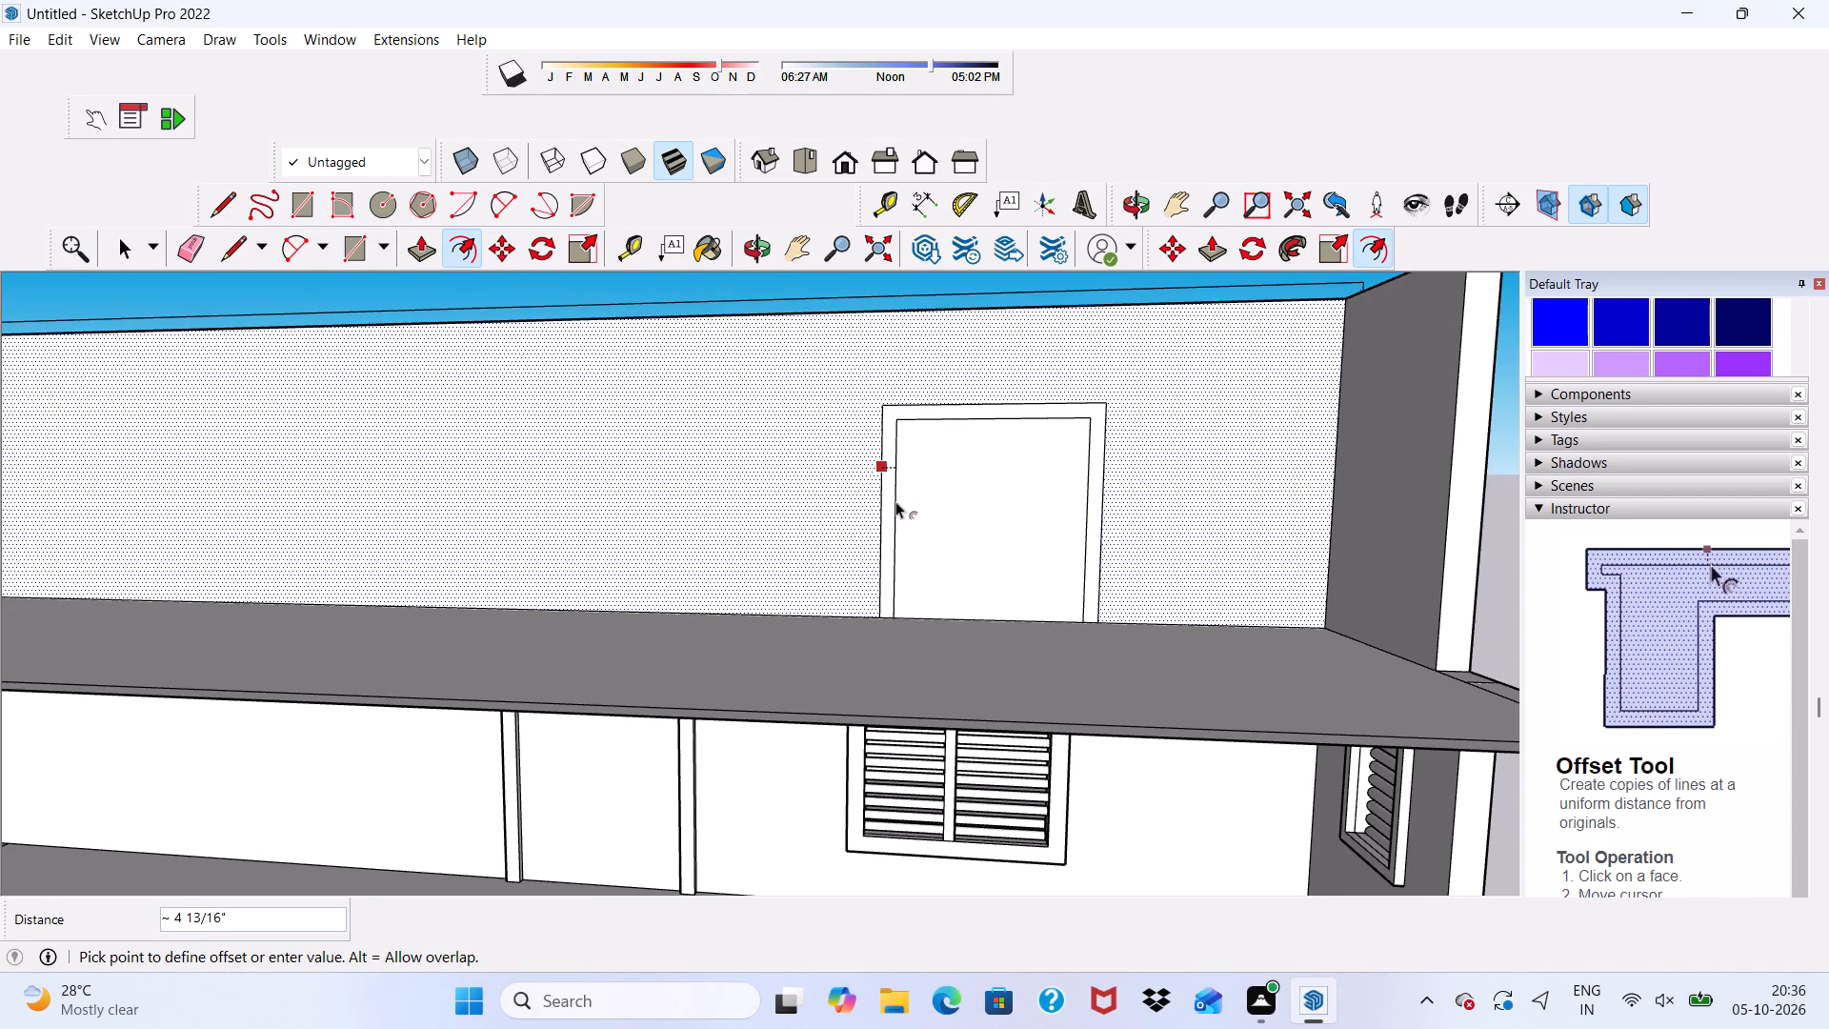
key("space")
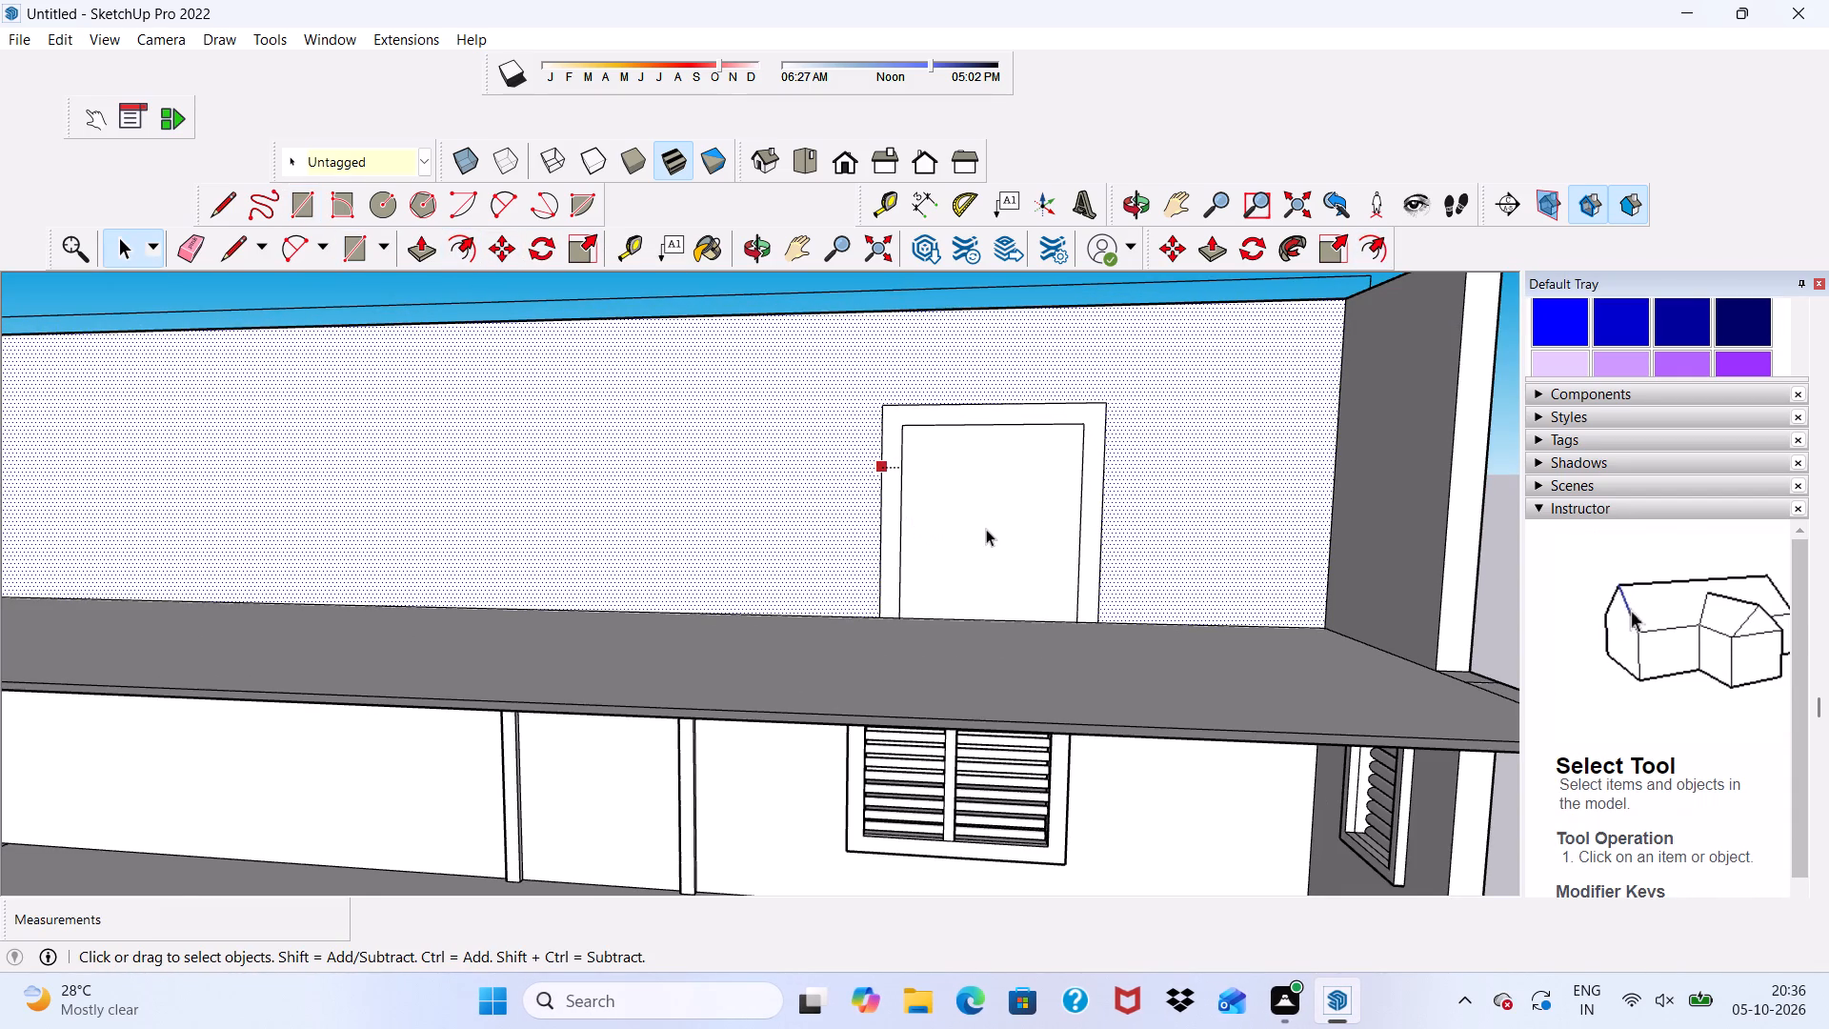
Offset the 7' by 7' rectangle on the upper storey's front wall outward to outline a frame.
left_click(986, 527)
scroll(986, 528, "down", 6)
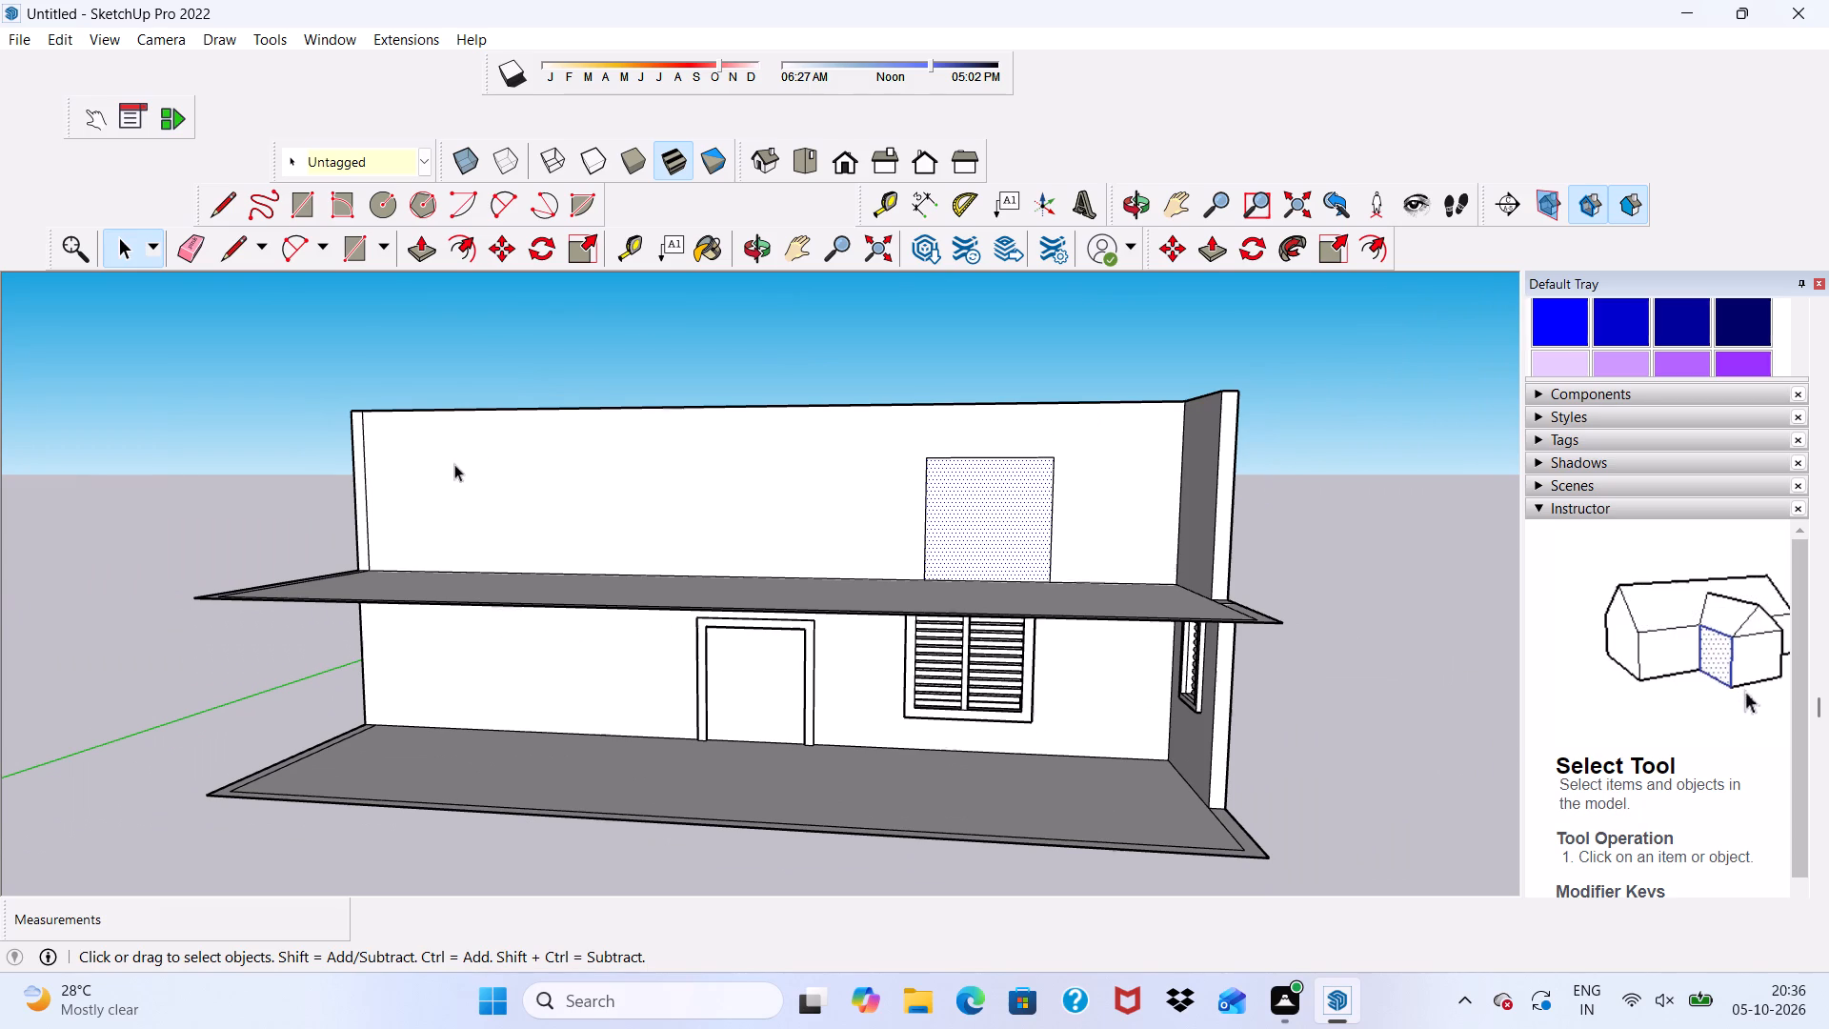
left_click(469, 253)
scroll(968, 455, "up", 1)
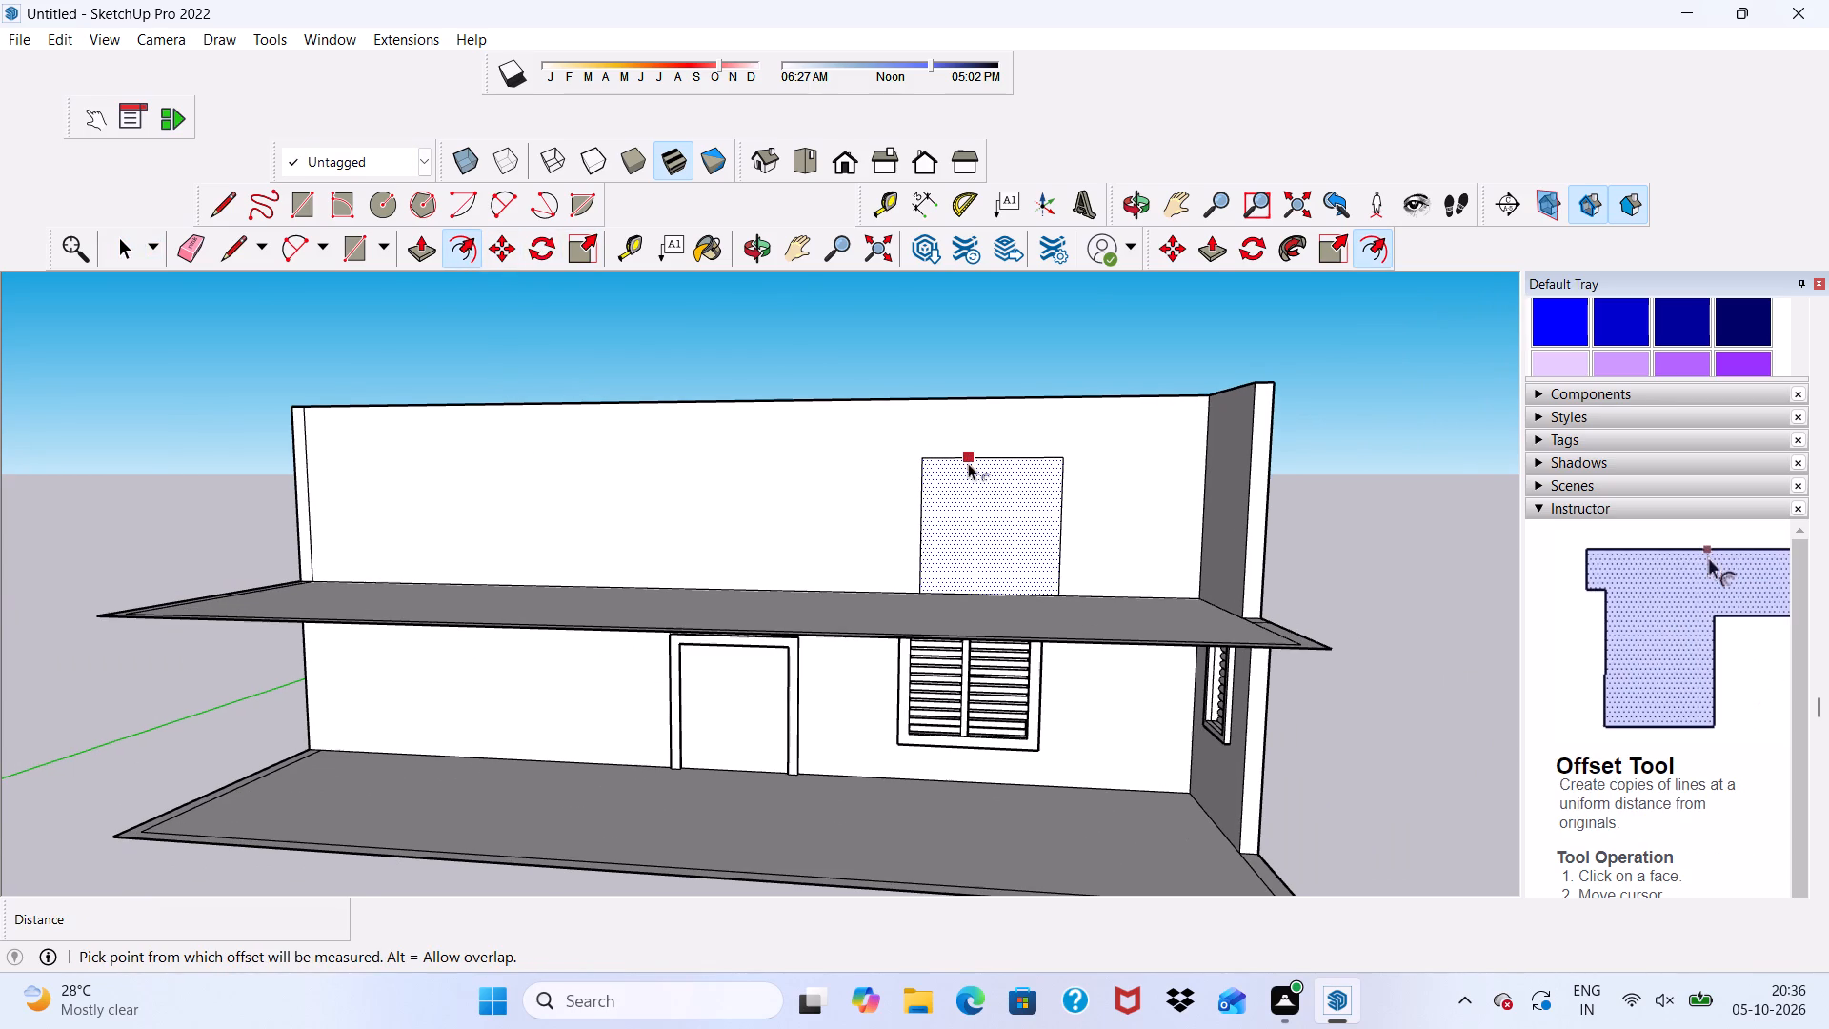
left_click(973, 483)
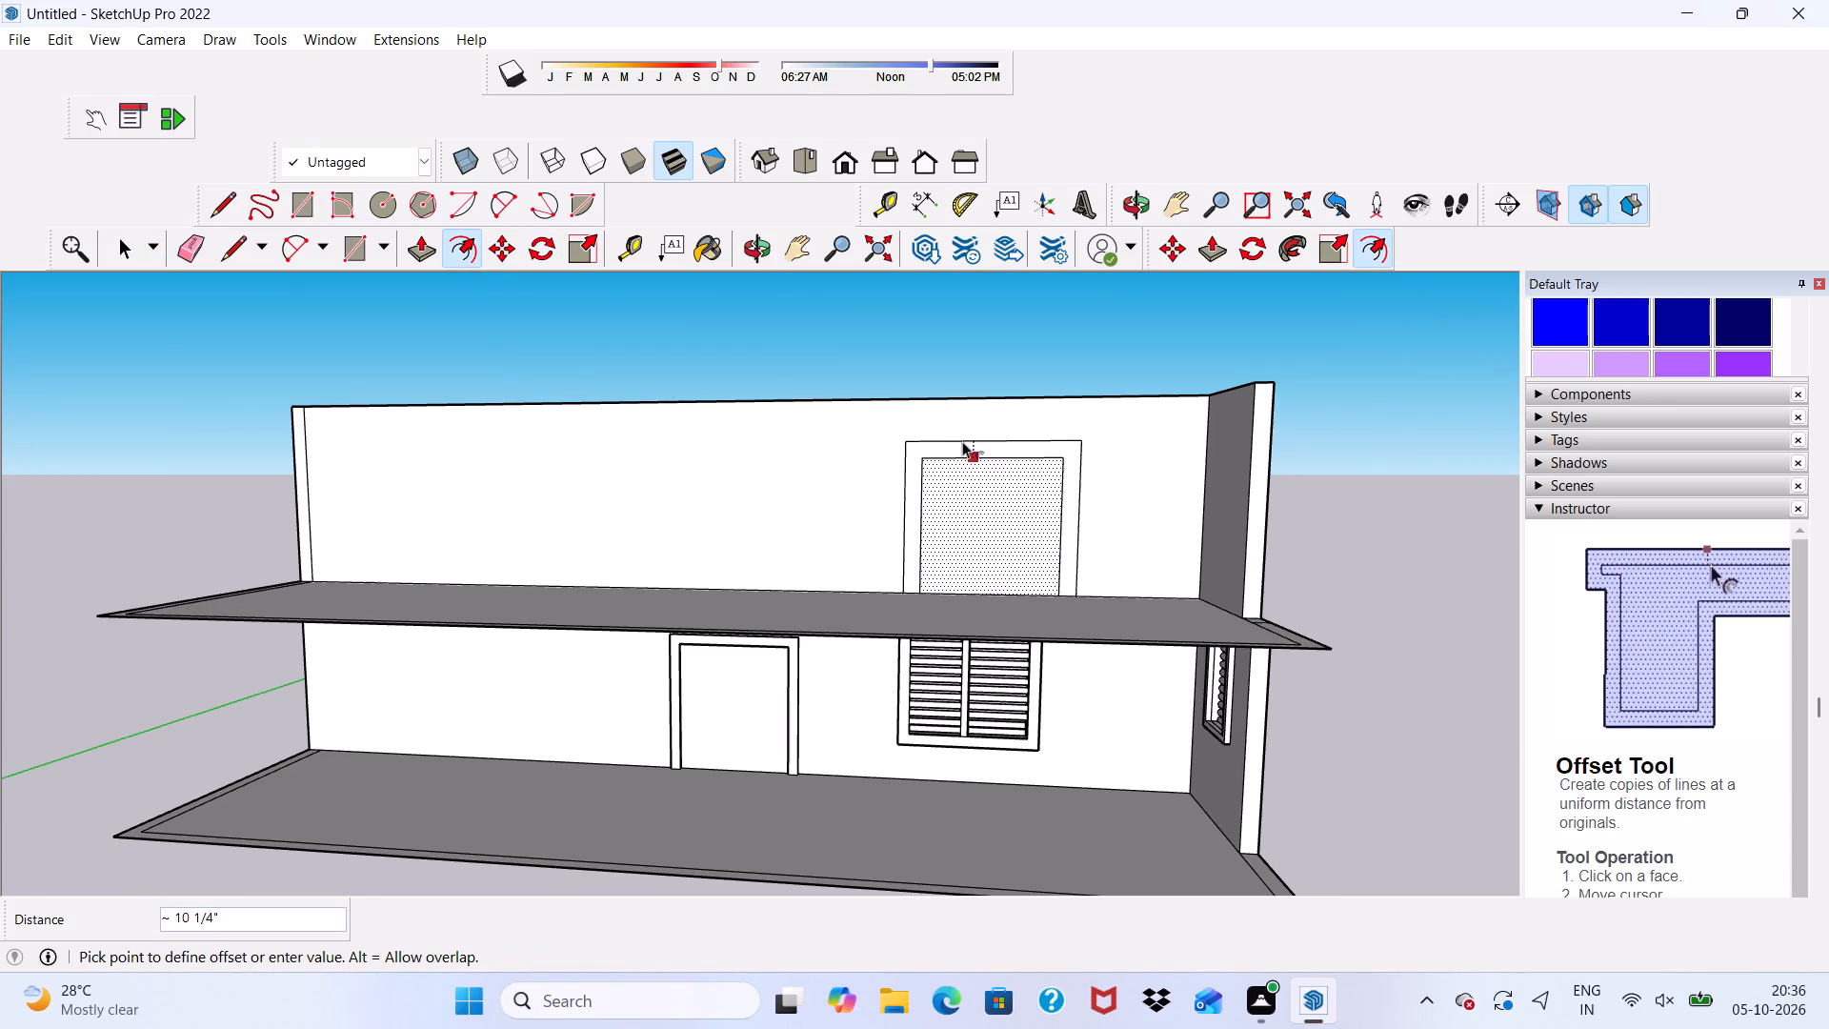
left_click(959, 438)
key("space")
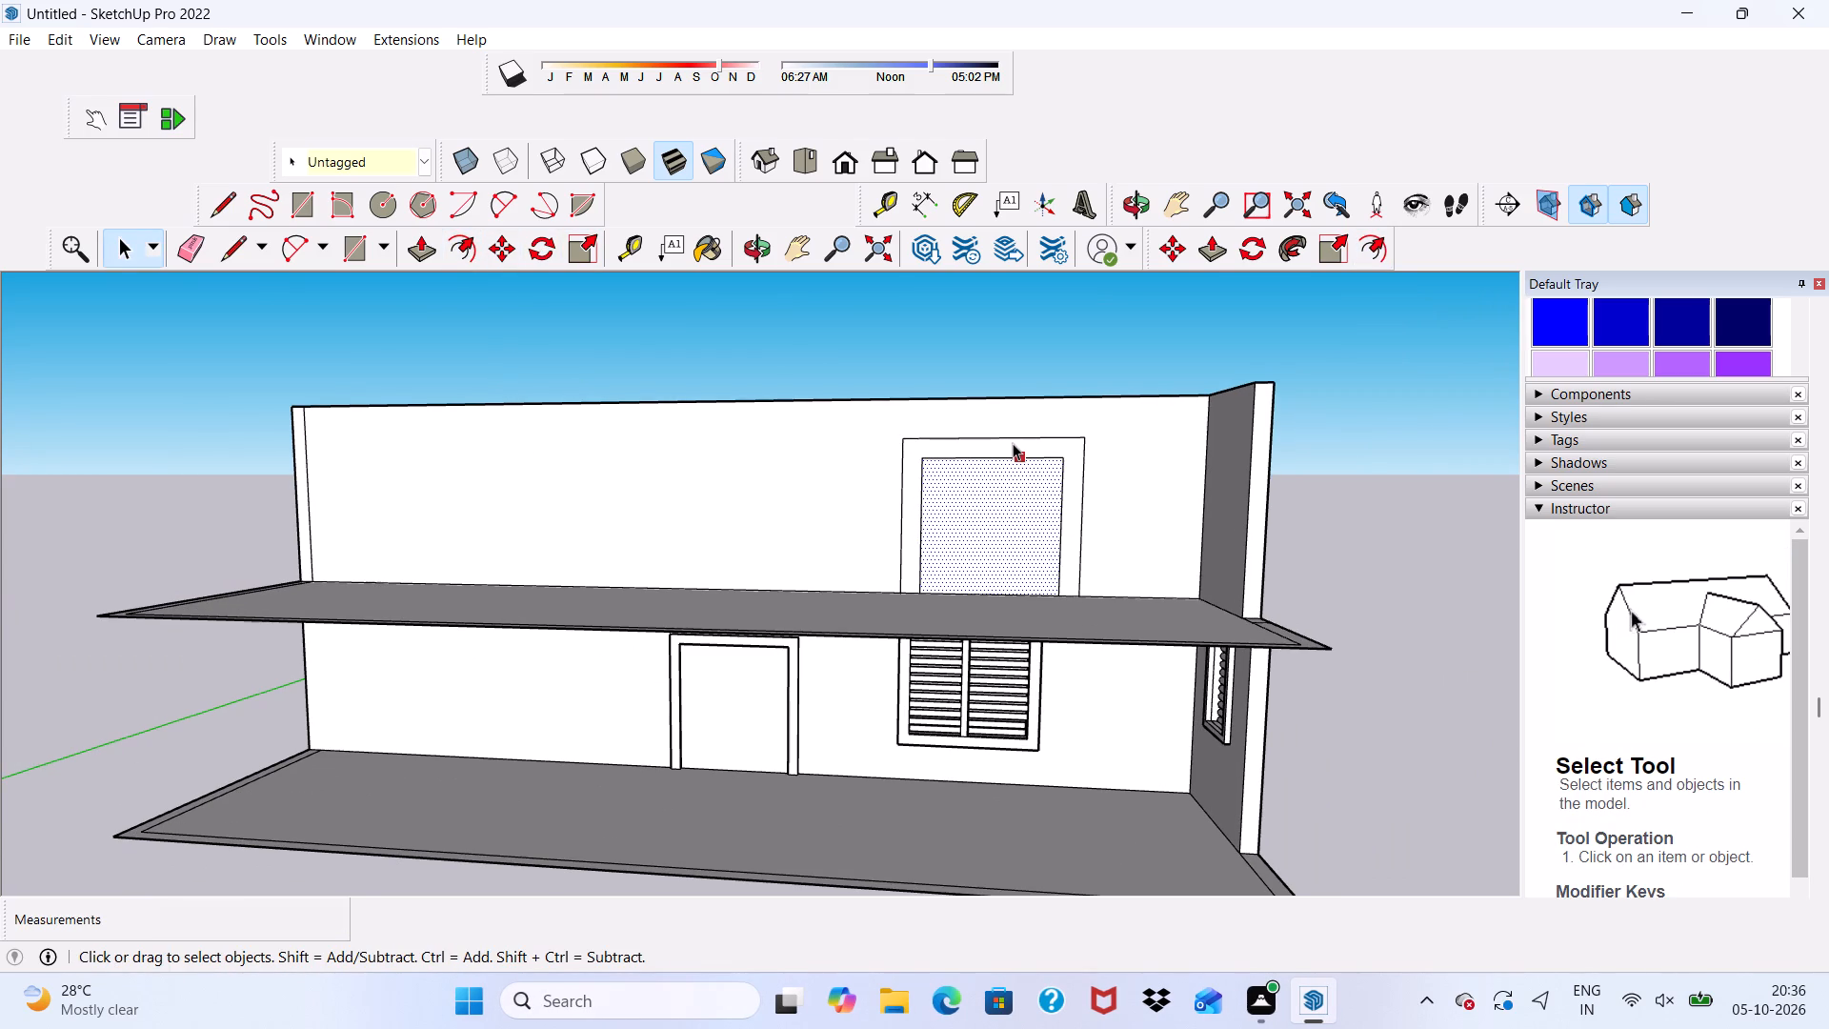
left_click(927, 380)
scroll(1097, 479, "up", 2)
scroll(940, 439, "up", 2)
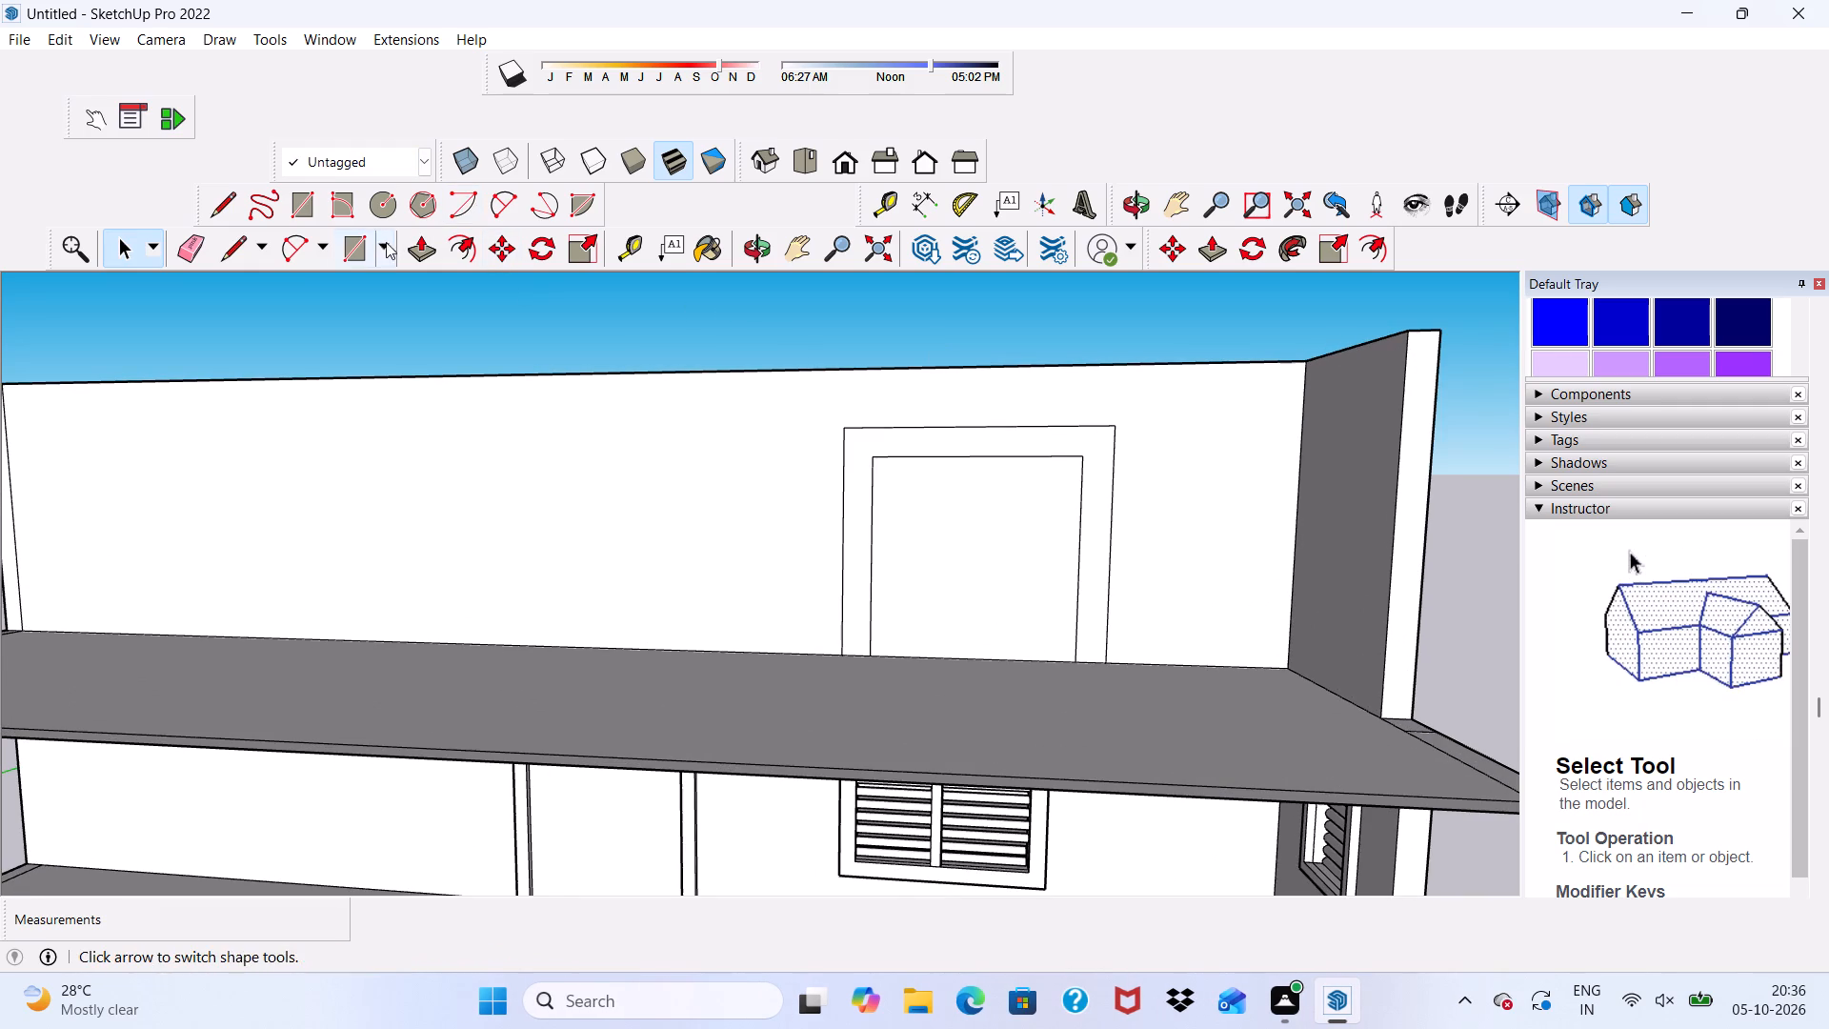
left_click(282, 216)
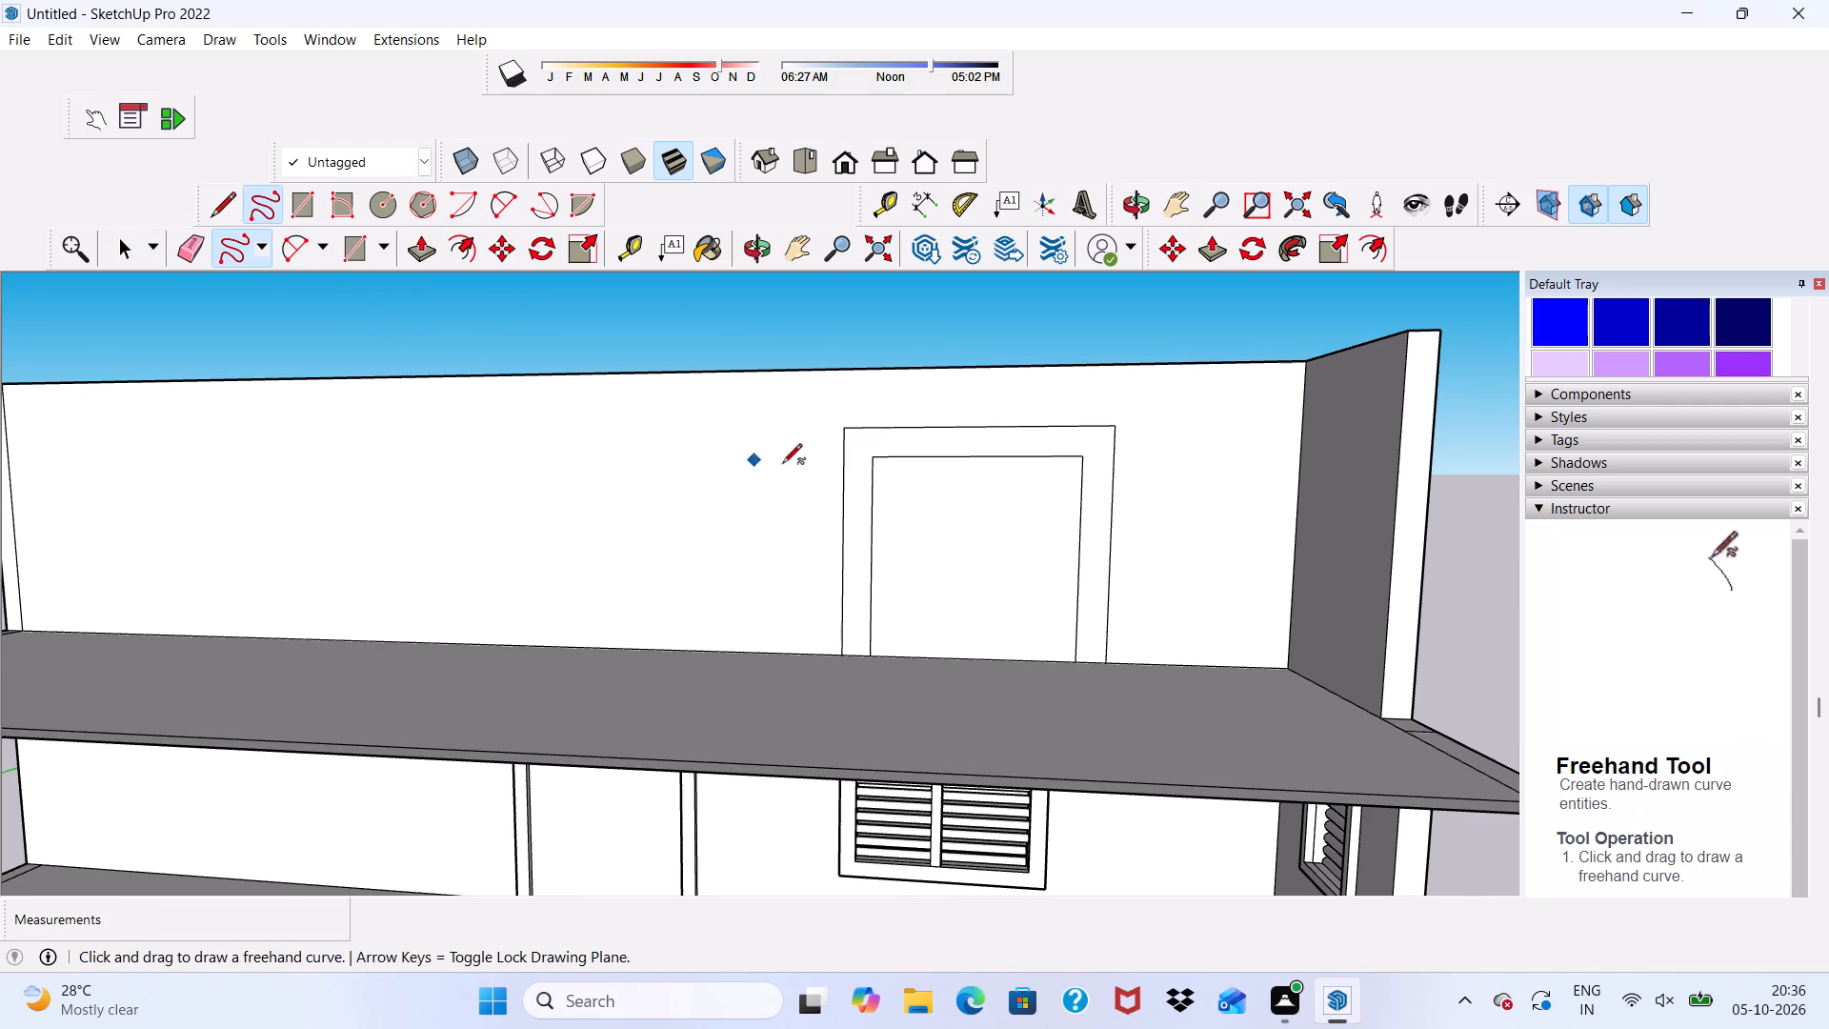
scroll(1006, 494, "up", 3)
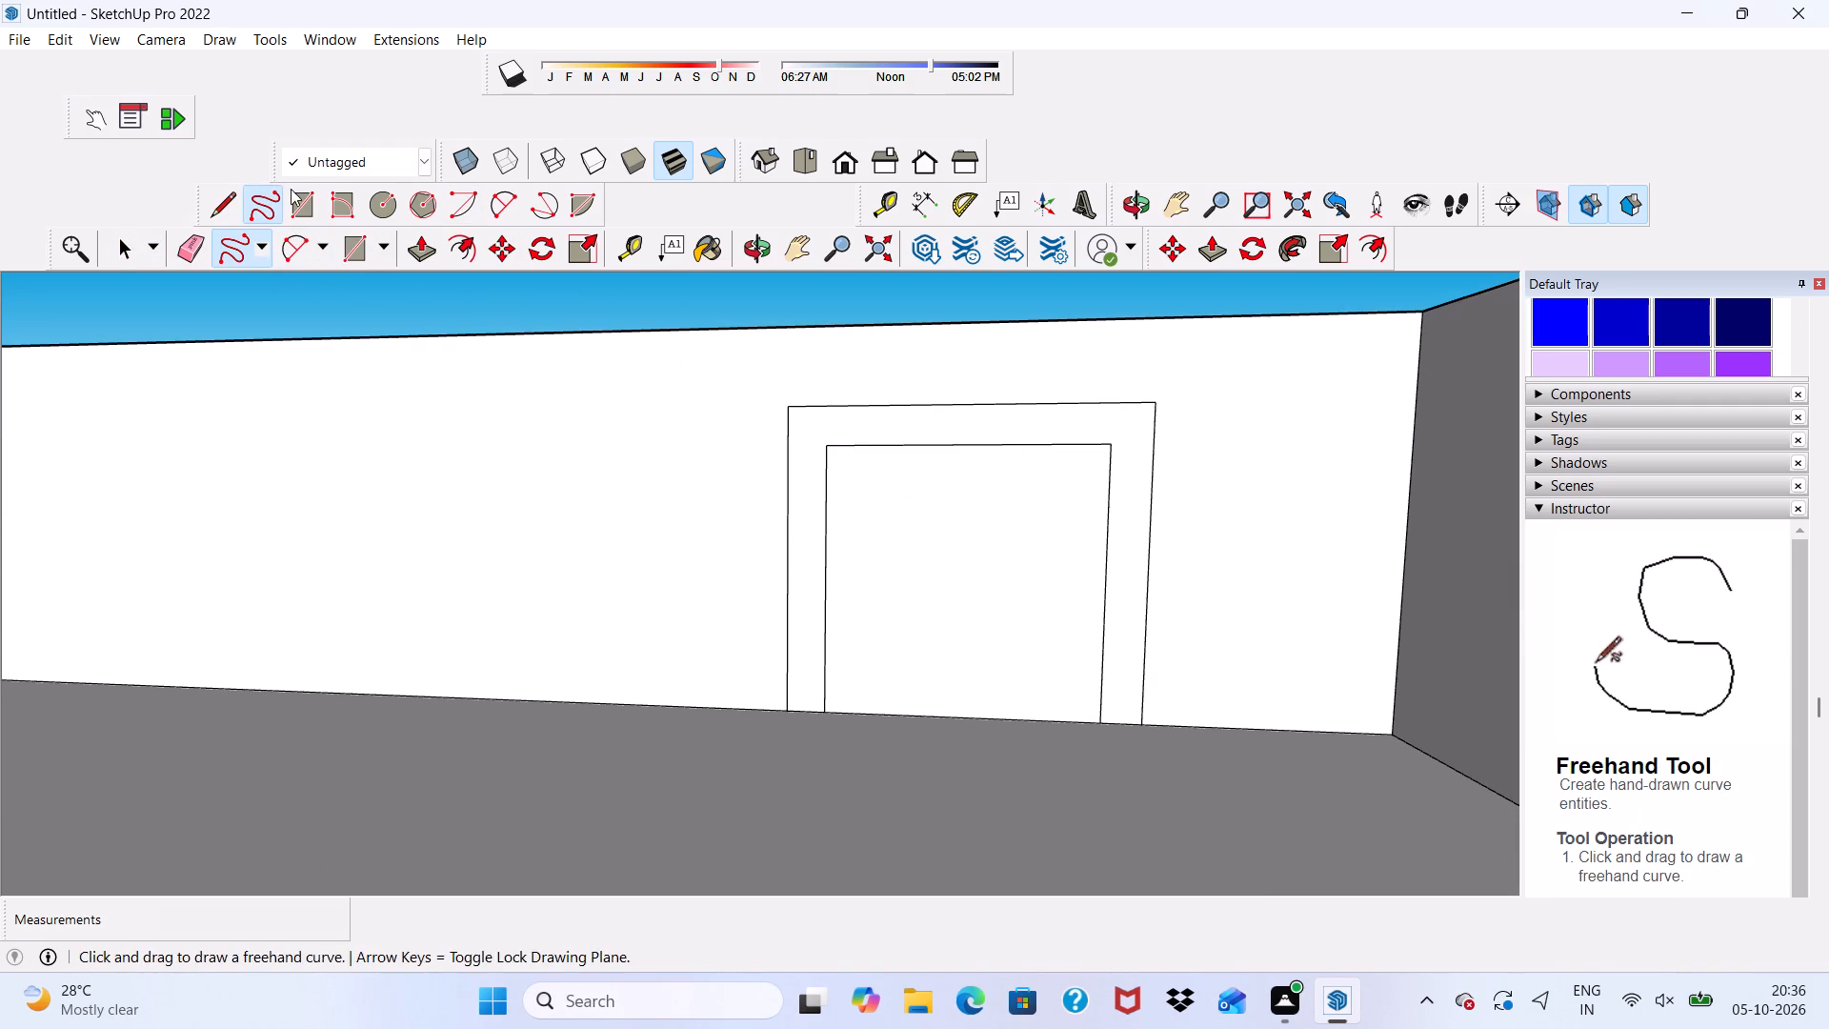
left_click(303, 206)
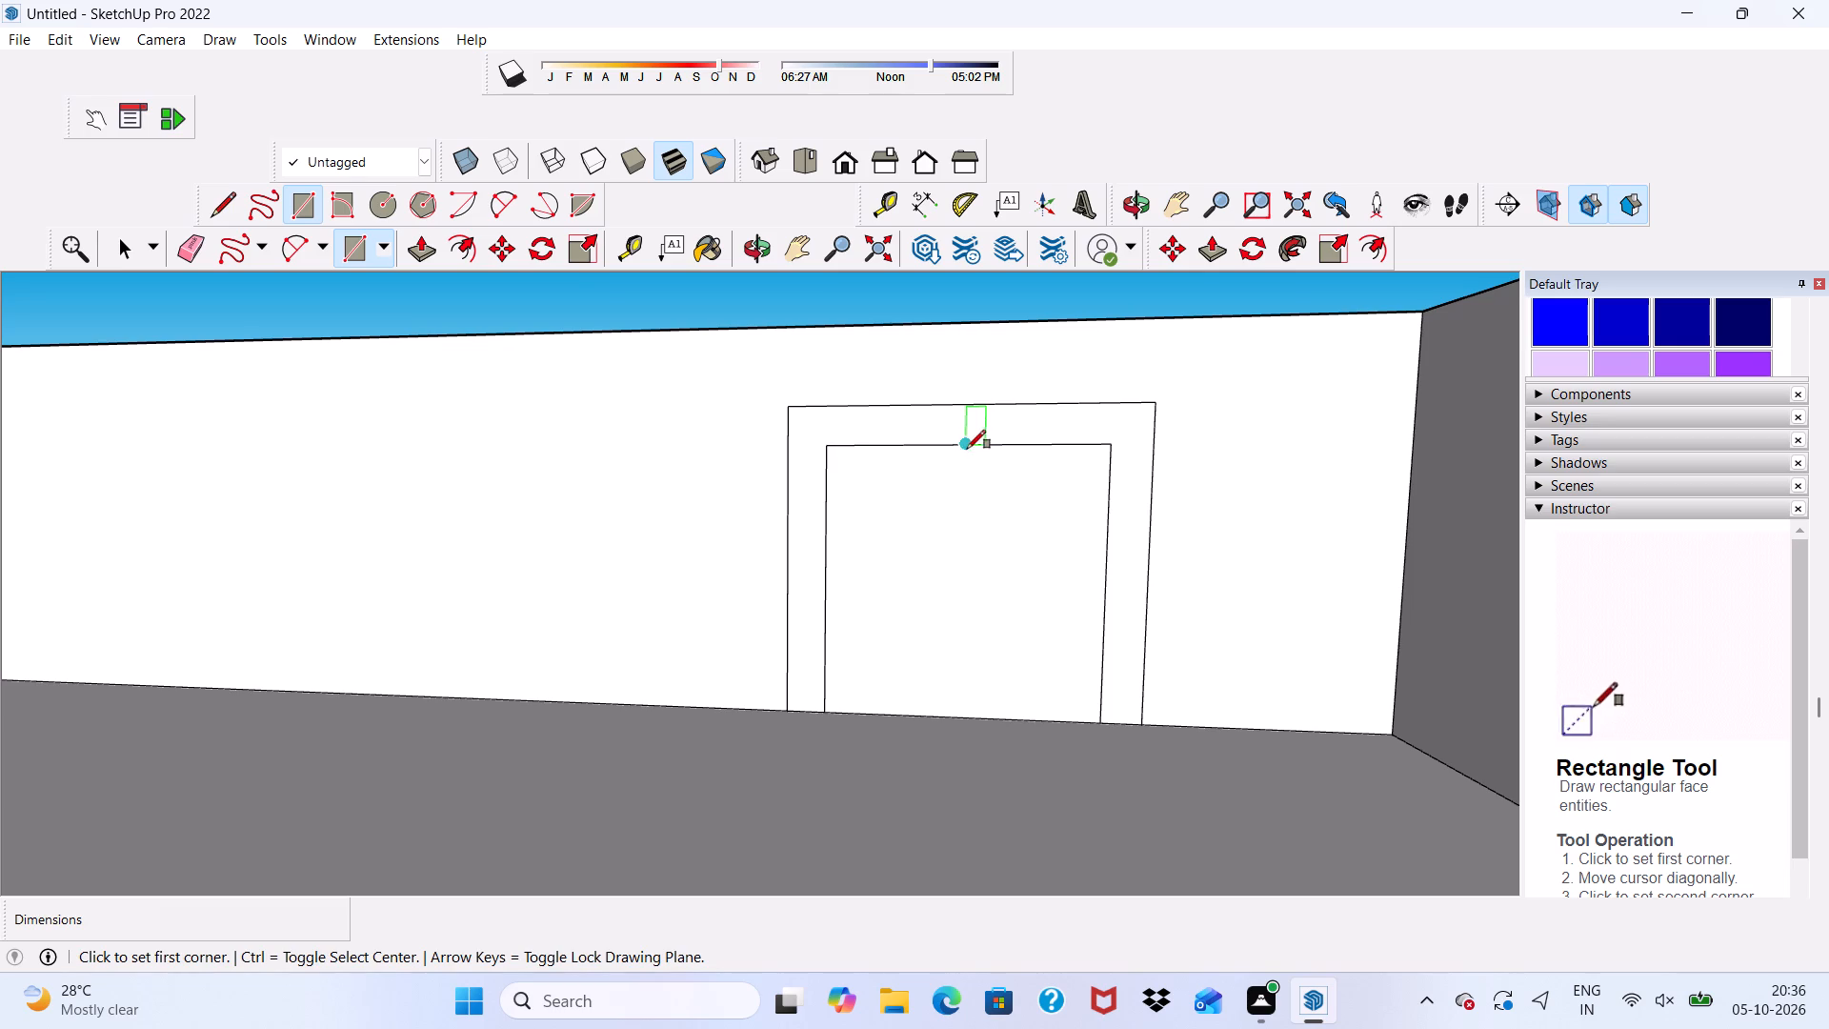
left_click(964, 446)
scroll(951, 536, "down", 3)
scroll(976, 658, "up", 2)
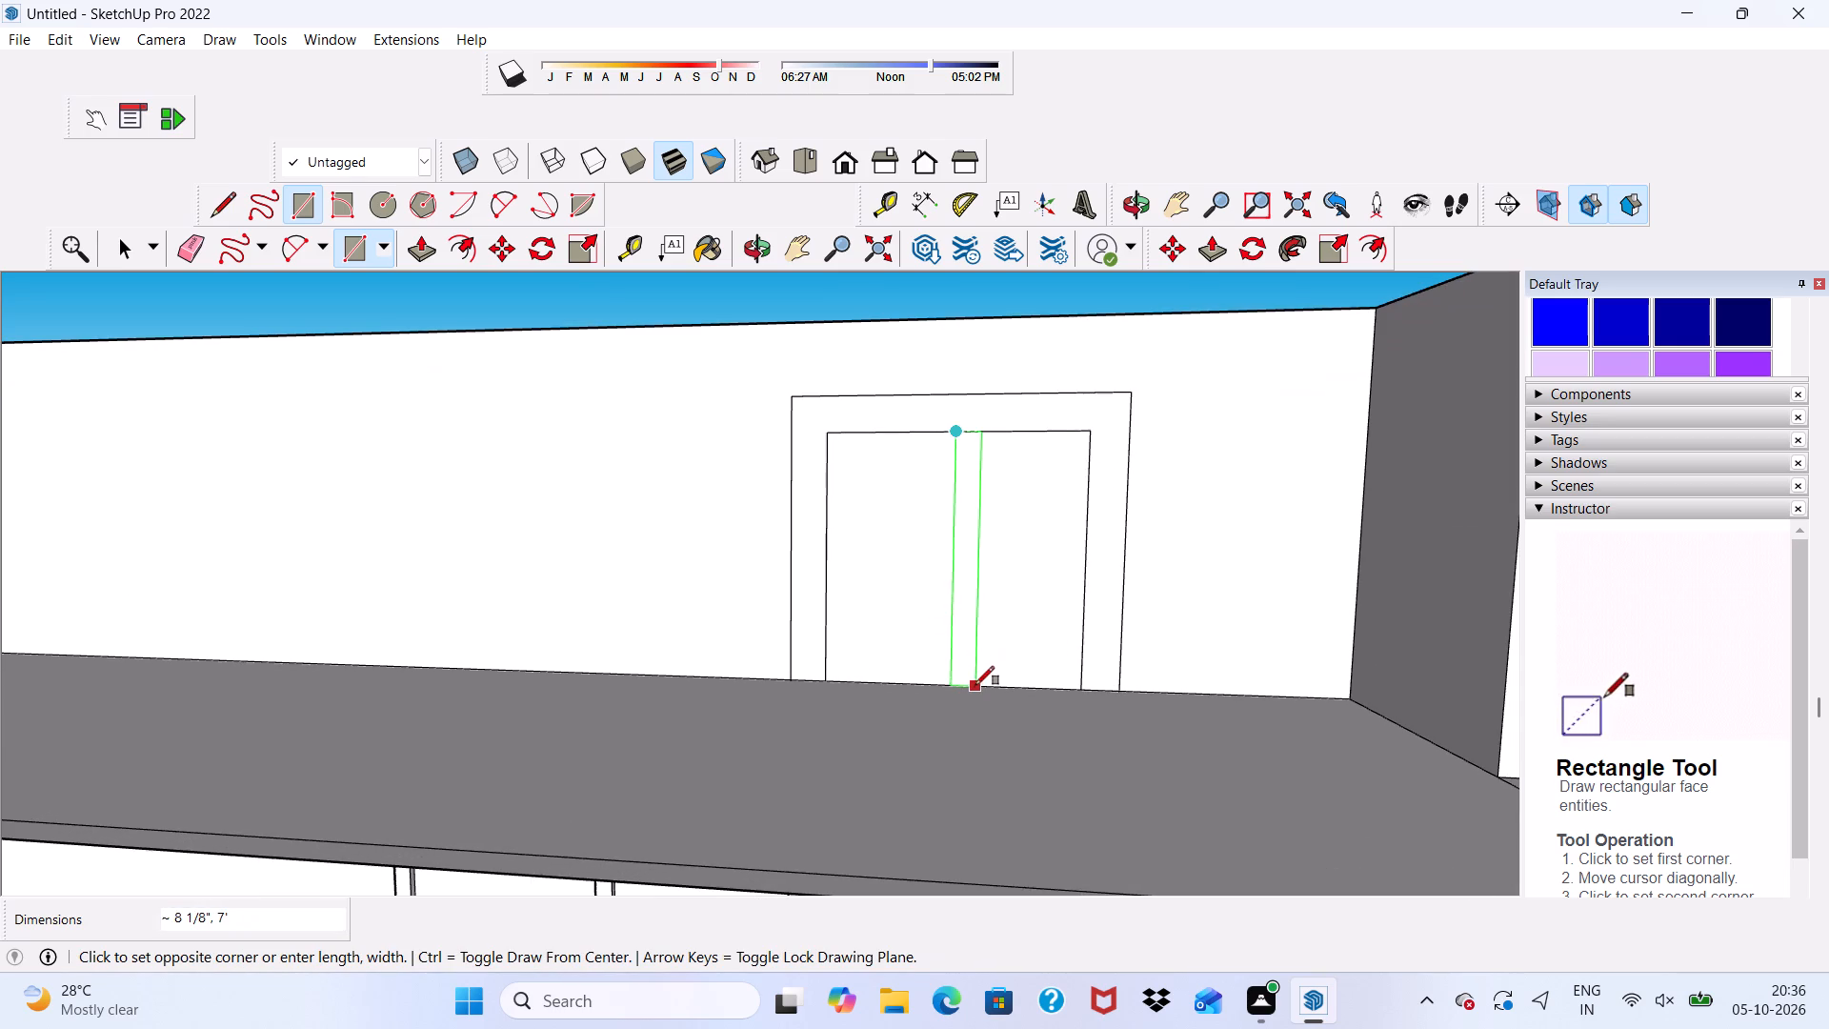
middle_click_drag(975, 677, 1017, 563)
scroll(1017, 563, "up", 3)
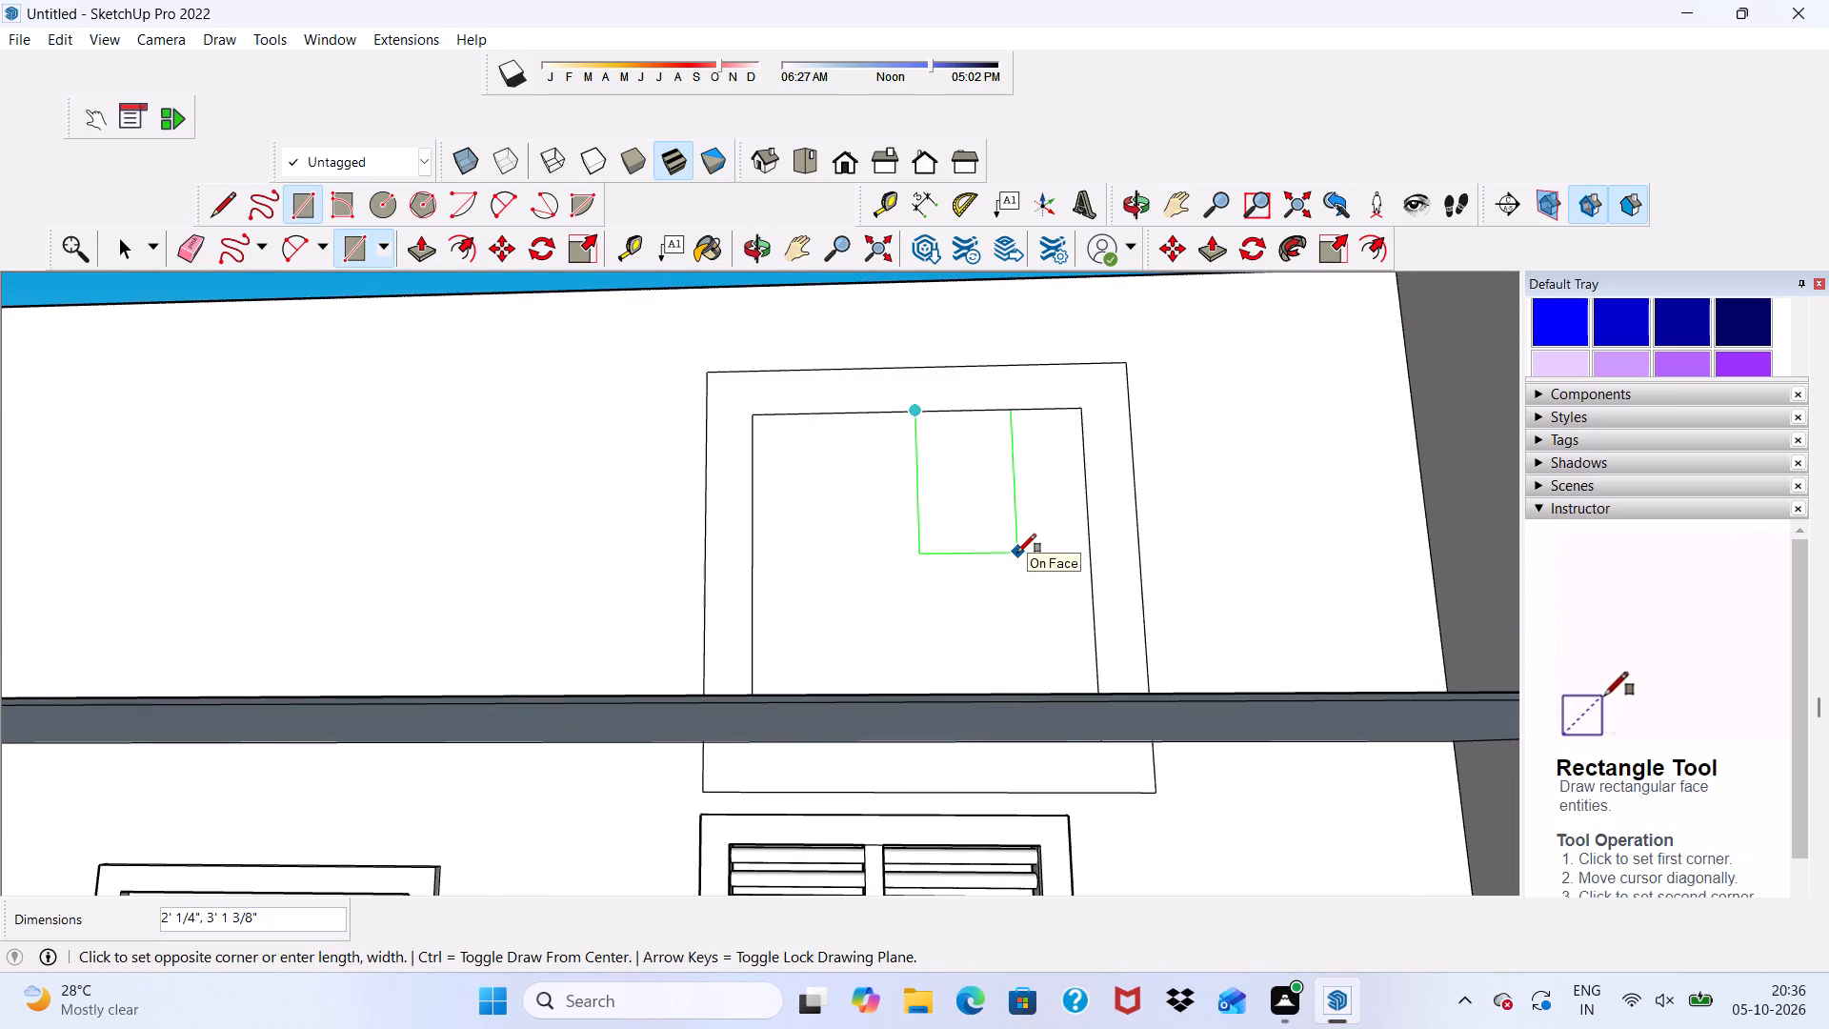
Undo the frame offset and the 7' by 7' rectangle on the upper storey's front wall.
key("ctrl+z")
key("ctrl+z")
Draw a 7' by 7' rectangle on the upper storey's front wall, starting at the floor edge above the barred front window.
middle_click_drag(1008, 555, 969, 699)
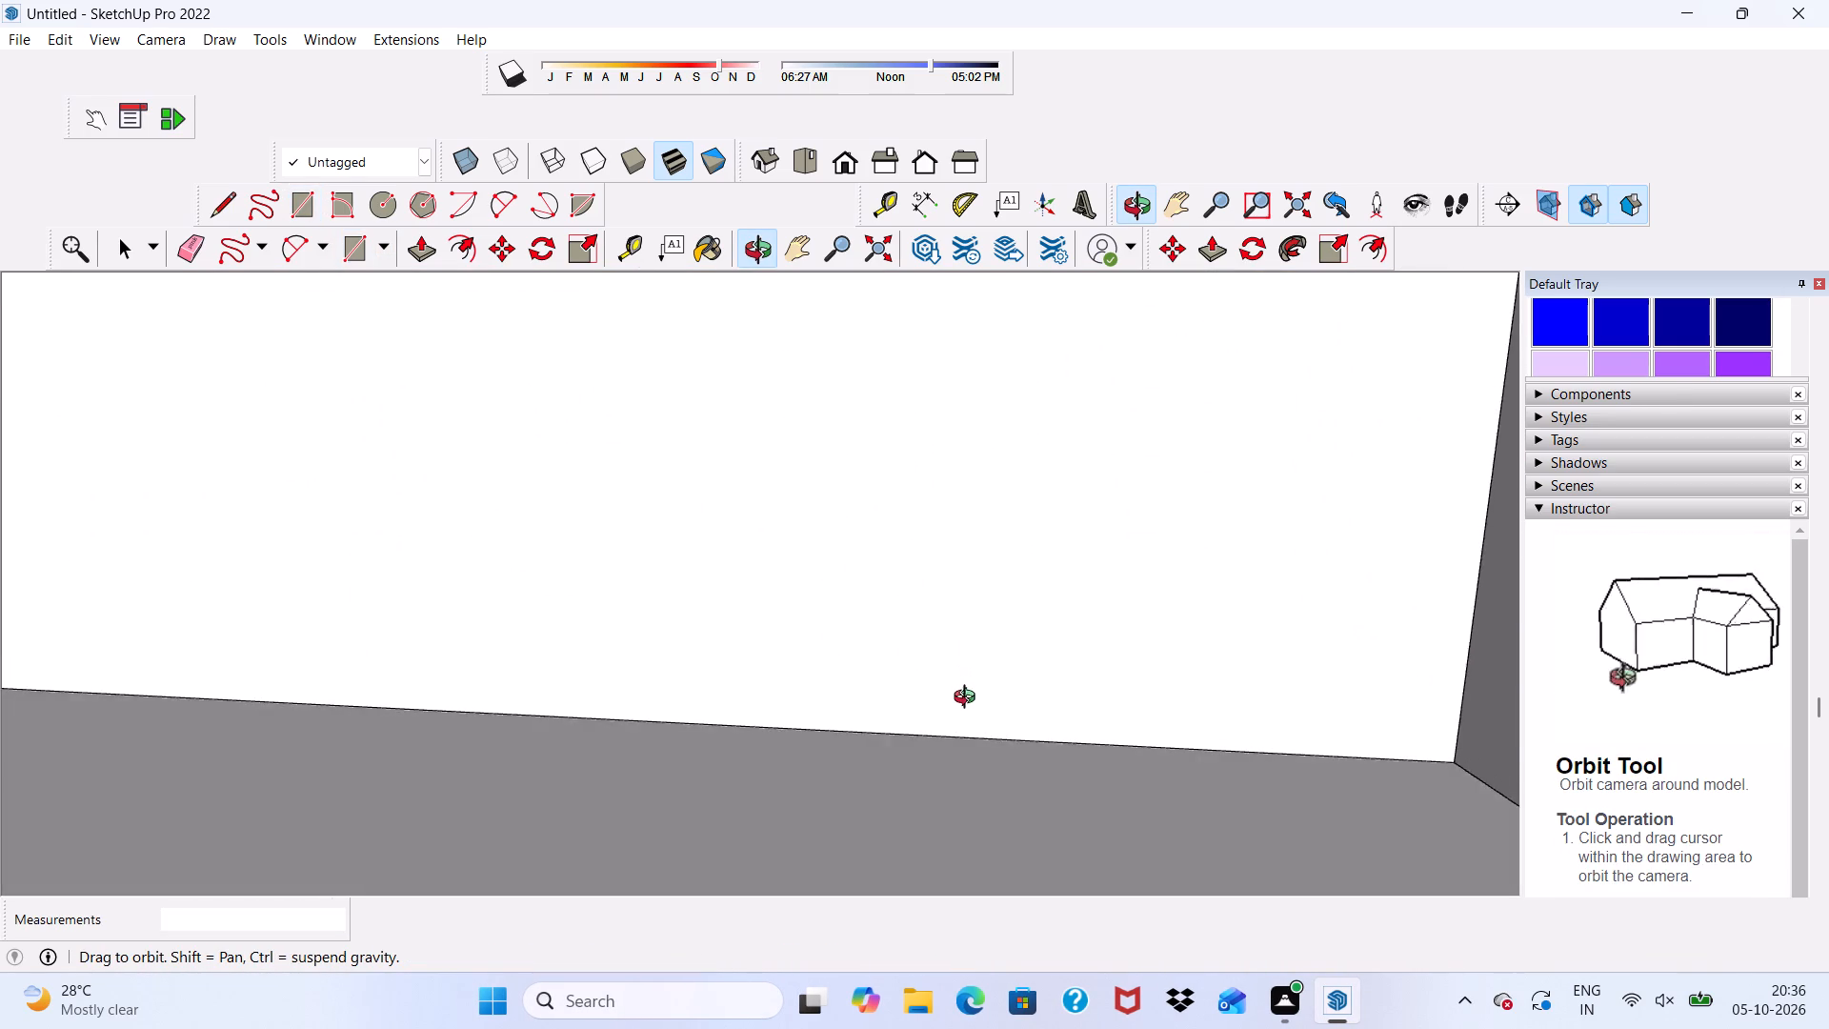
middle_click_drag(969, 699, 986, 615)
left_click(299, 200)
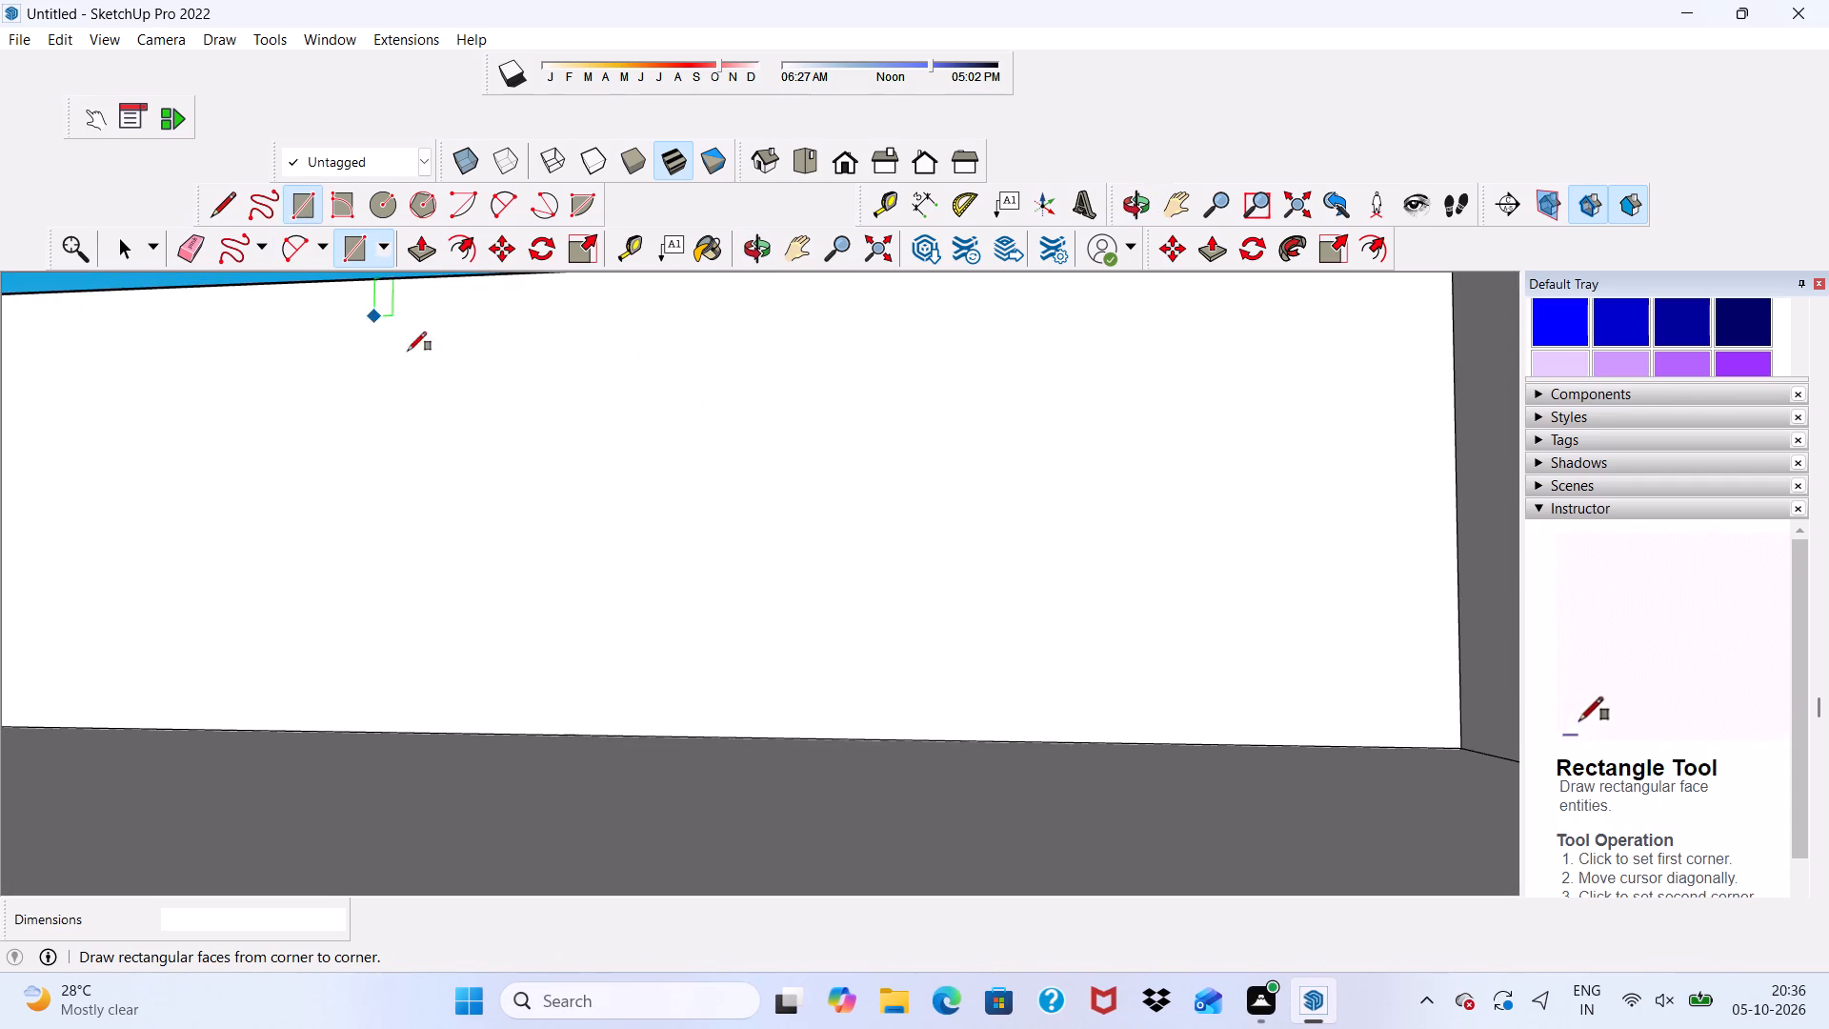
left_click(896, 739)
scroll(956, 513, "down", 3)
scroll(965, 499, "up", 1)
scroll(995, 473, "down", 1)
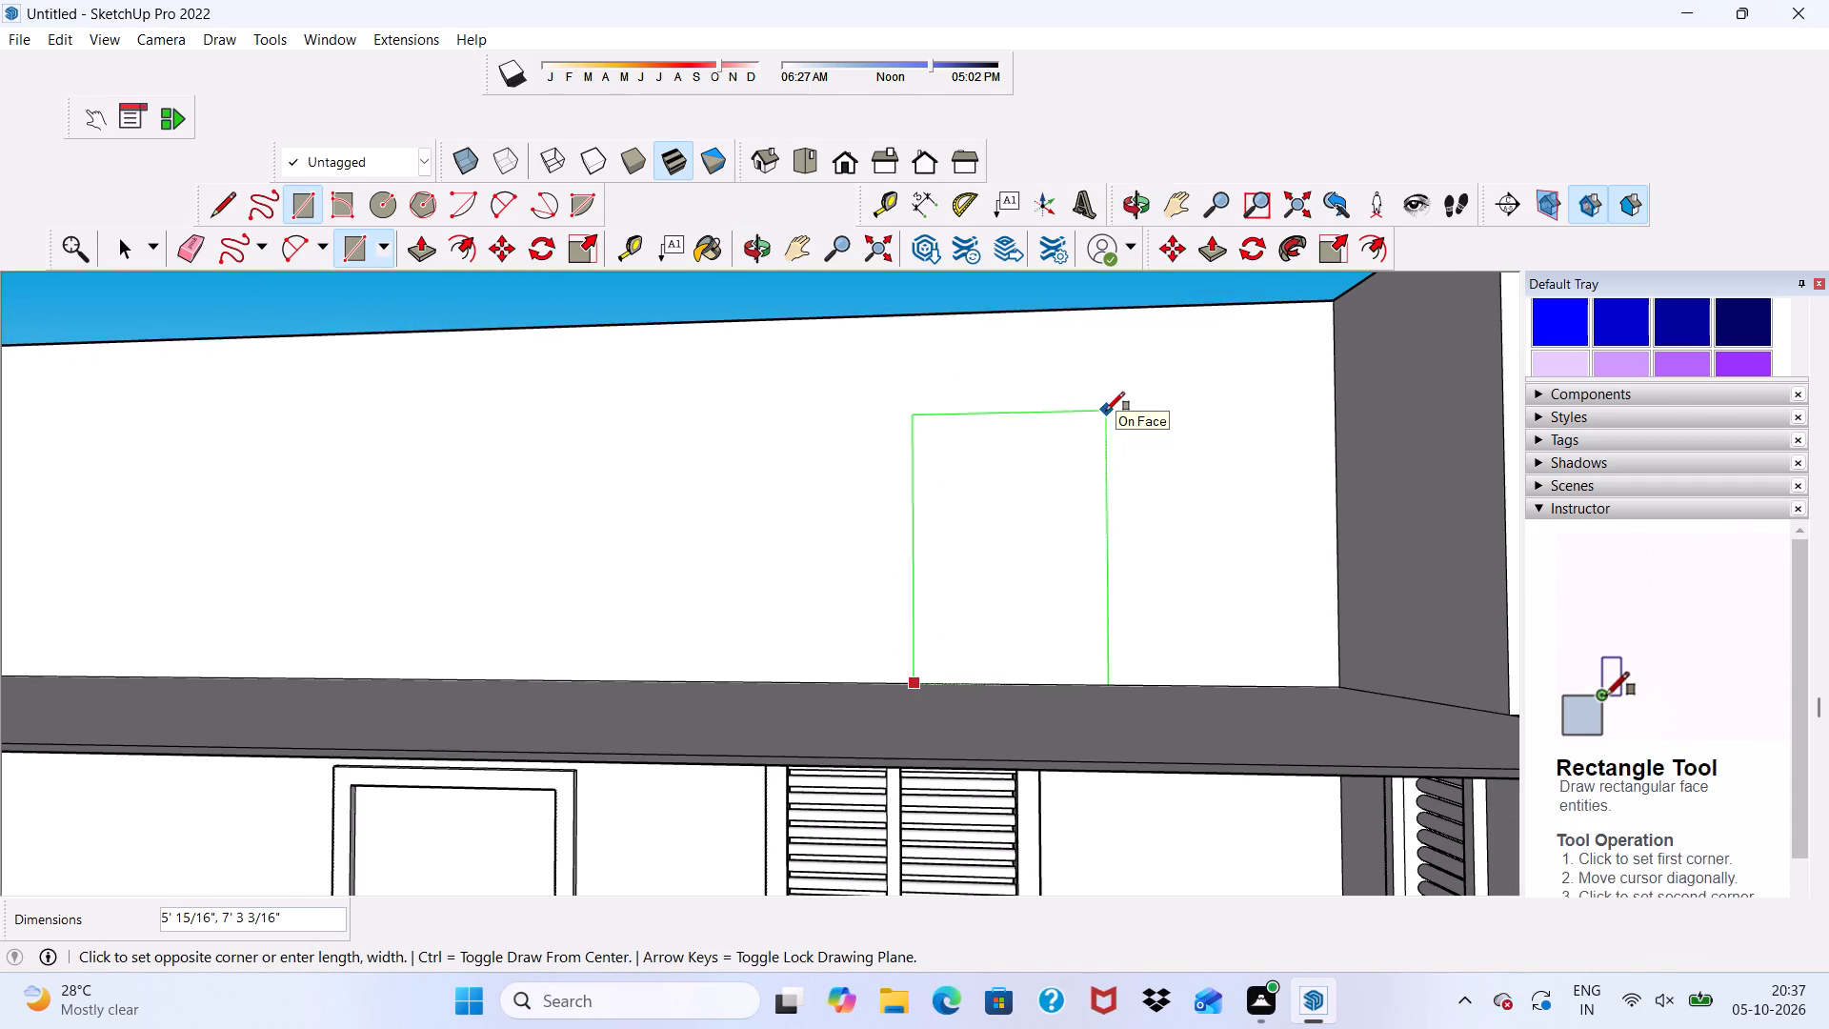
type("7',7'")
key("Return")
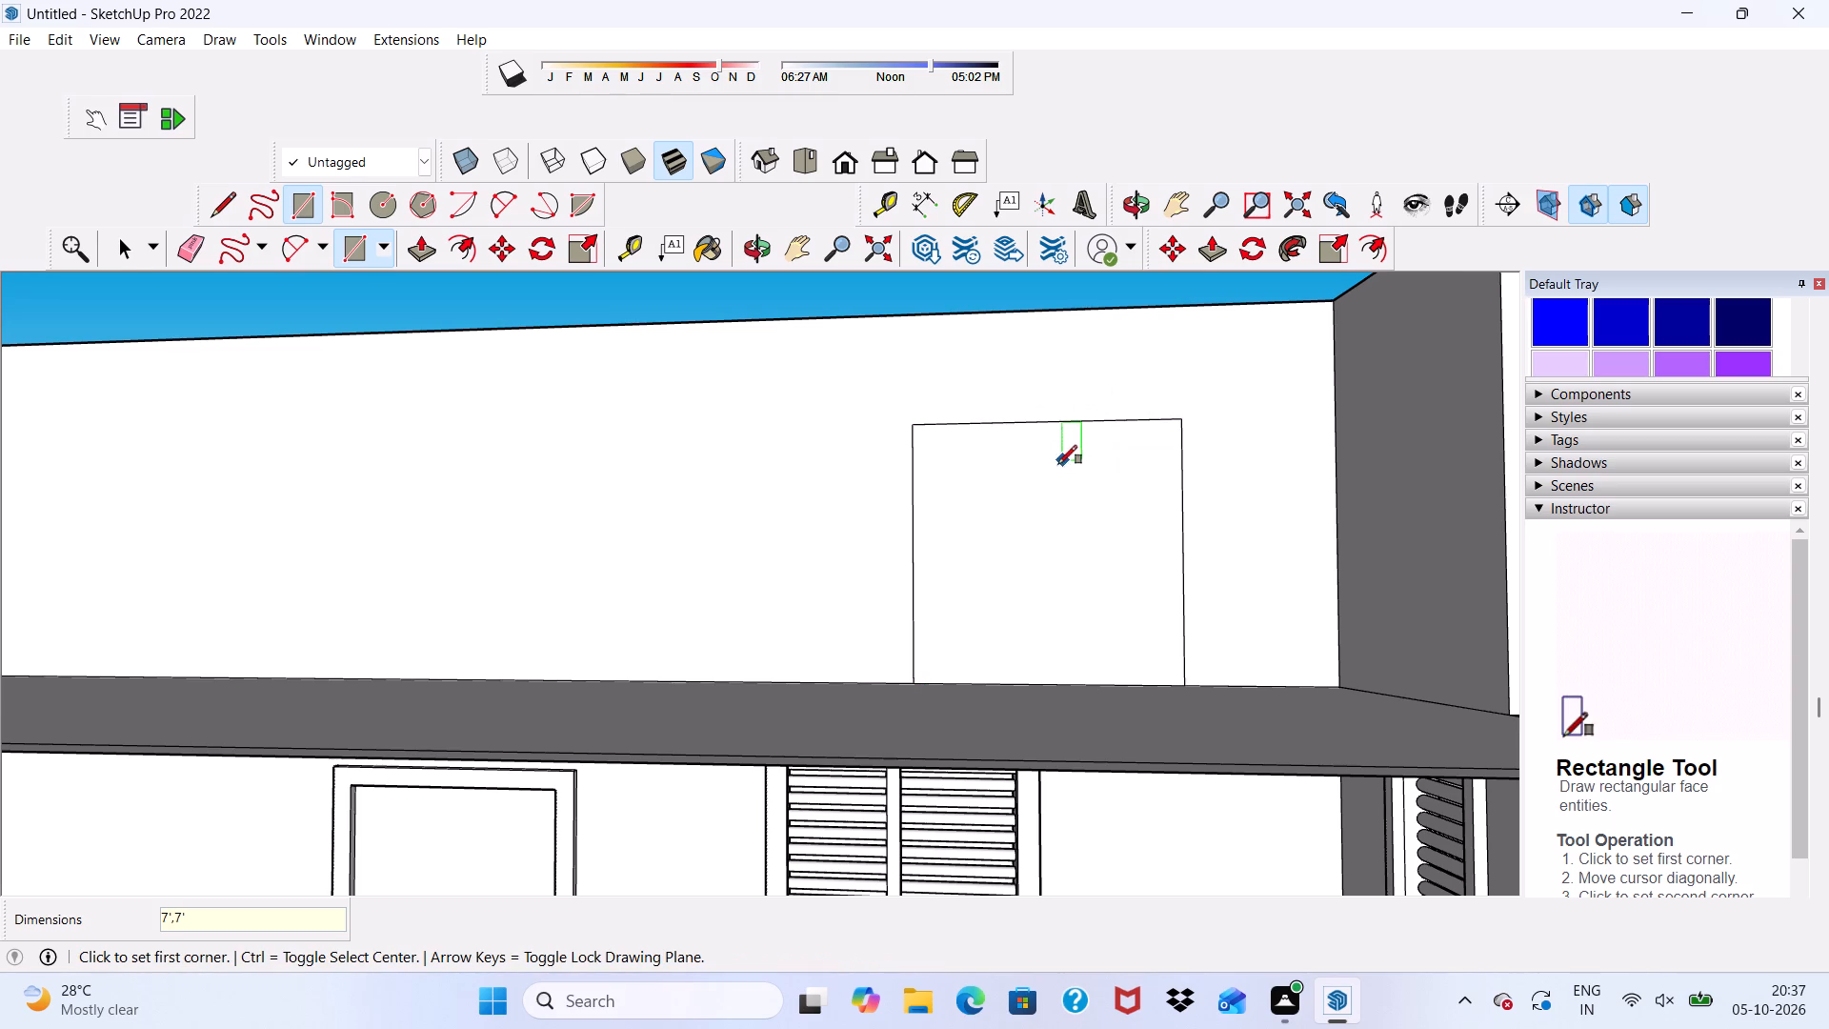
Offset the upper storey's 7' by 7' rectangle outward to form a frame outline around the opening.
scroll(1058, 464, "down", 6)
middle_click_drag(1064, 445, 1063, 481)
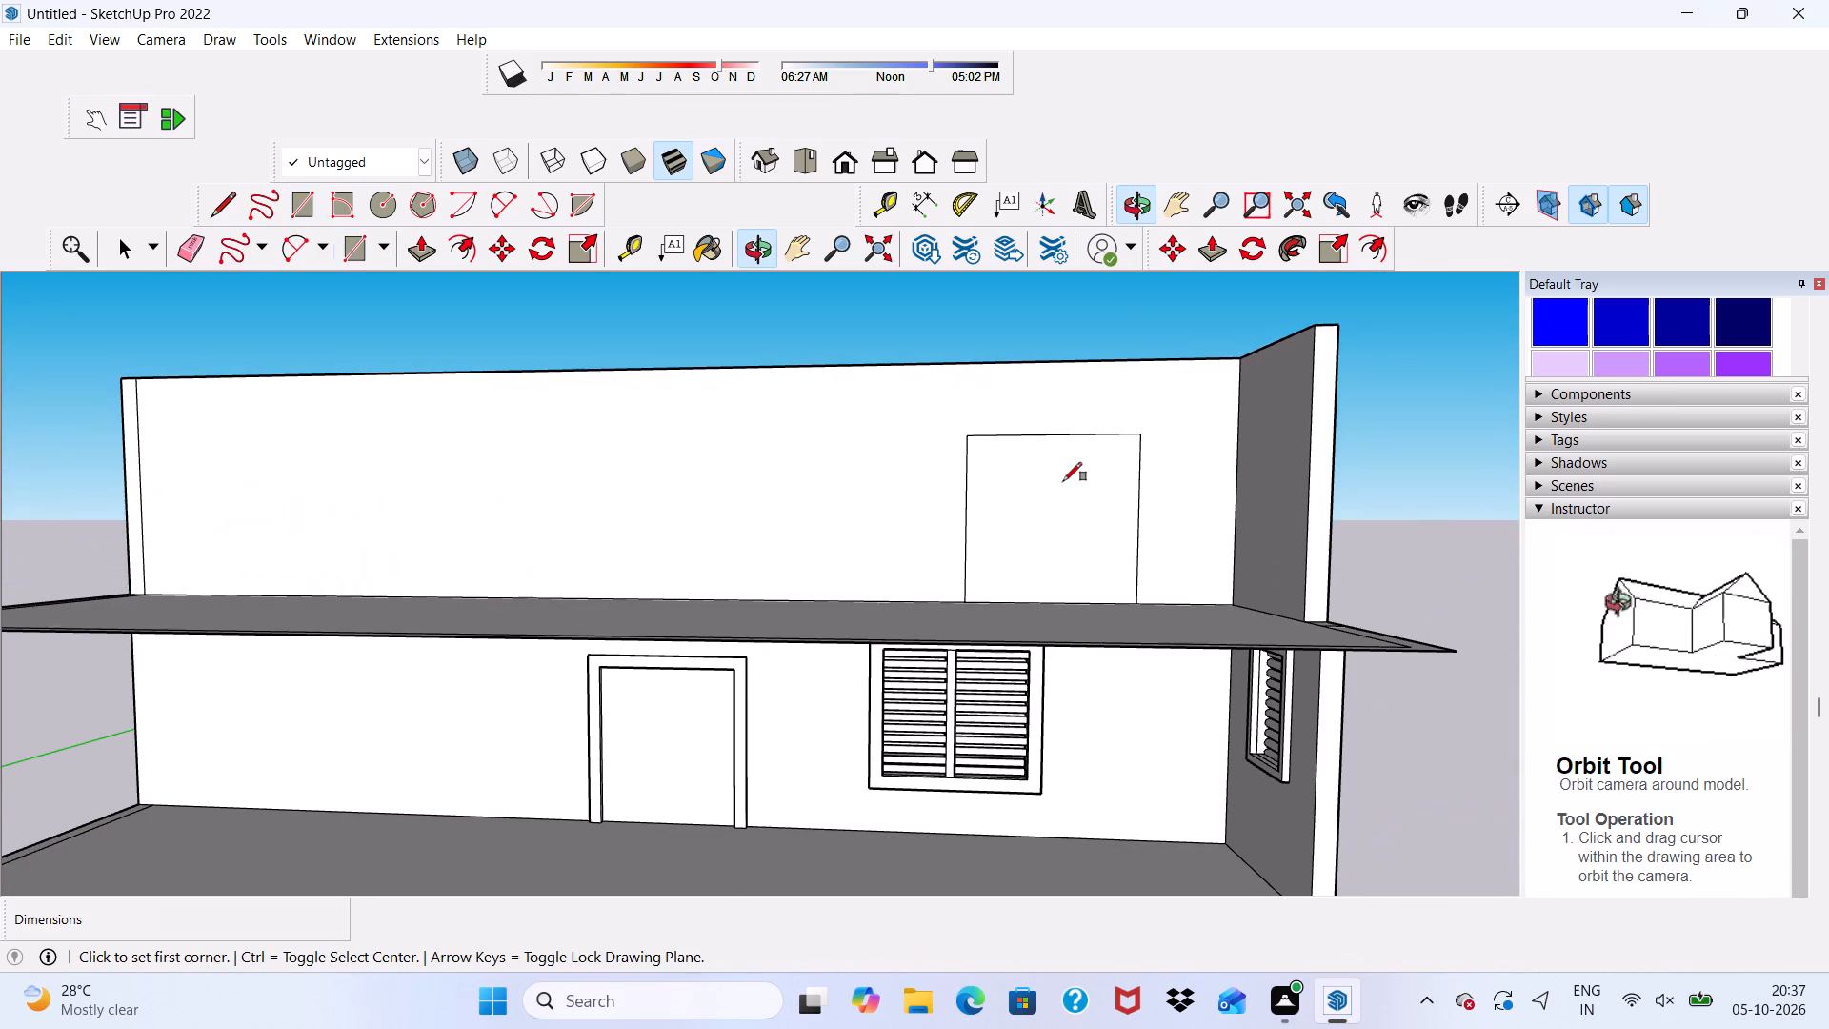
left_click(446, 252)
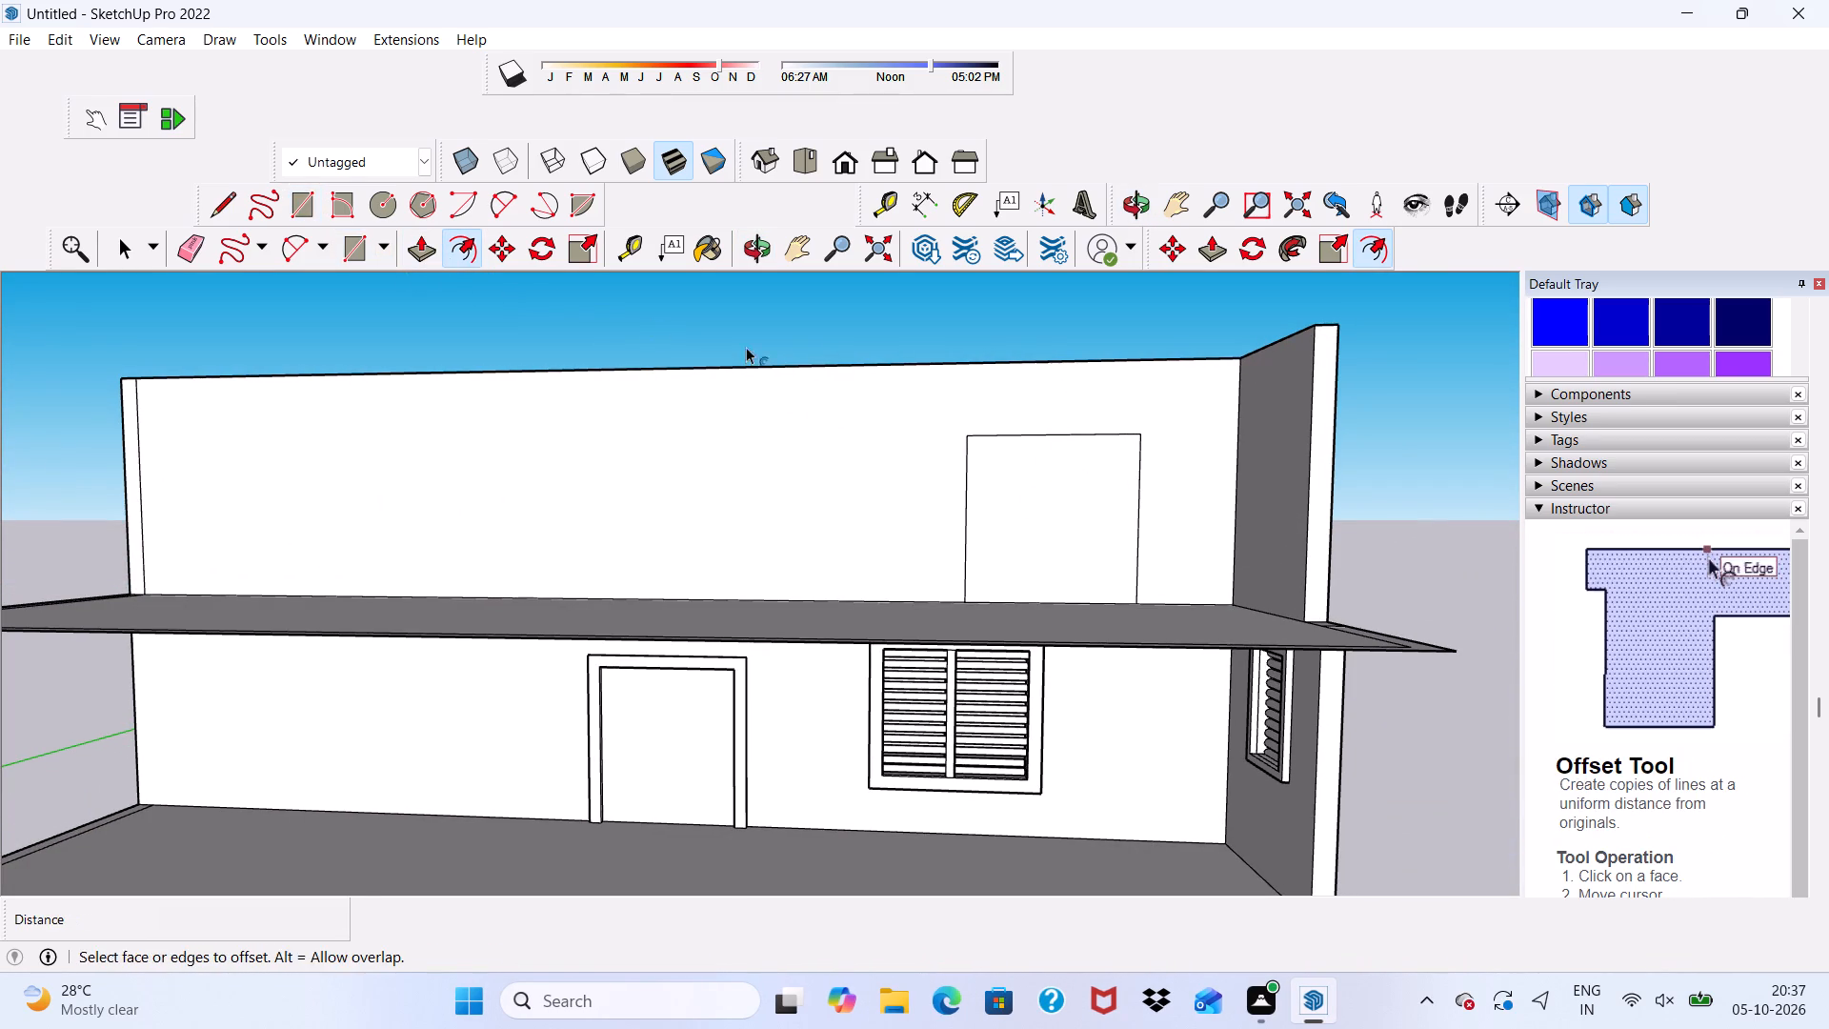
left_click(1016, 495)
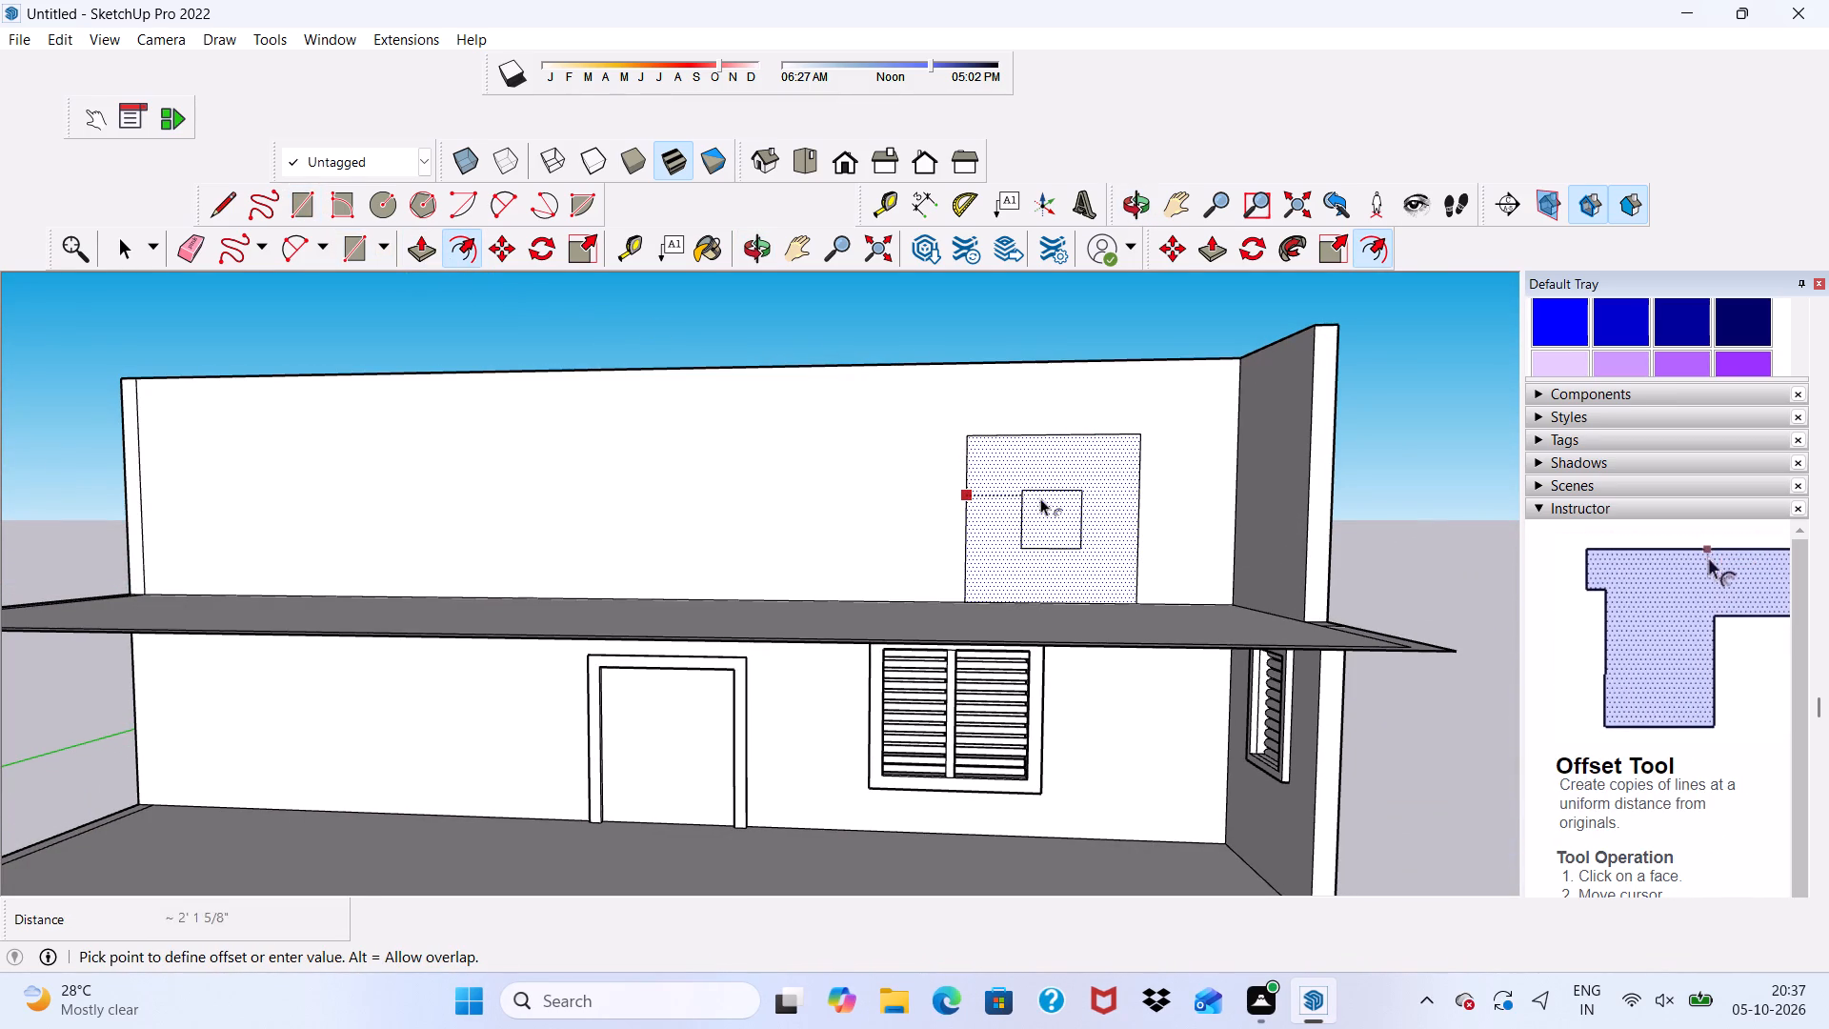
scroll(1032, 488, "up", 7)
scroll(899, 456, "up", 3)
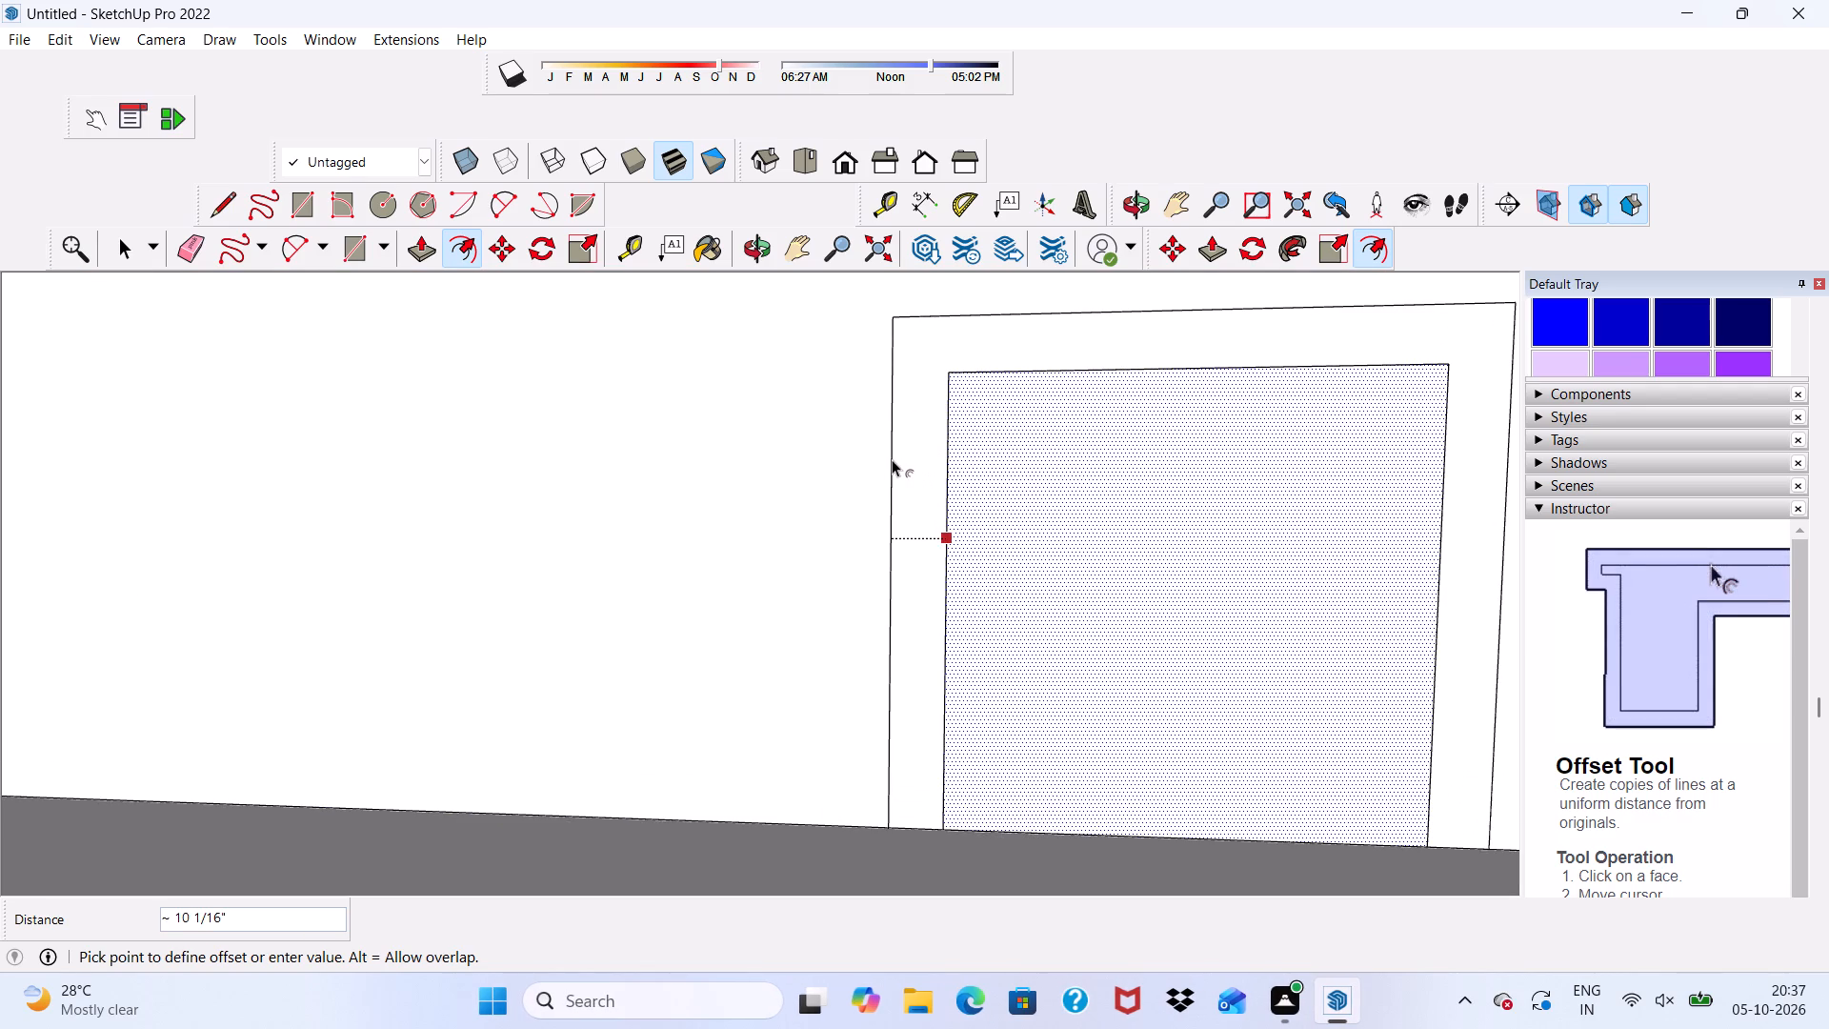
scroll(898, 393, "down", 1)
scroll(898, 393, "up", 1)
scroll(898, 393, "down", 1)
scroll(898, 393, "up", 1)
scroll(898, 393, "down", 1)
left_click(898, 393)
scroll(897, 415, "down", 4)
scroll(914, 481, "up", 1)
middle_click_drag(914, 481, 1032, 275)
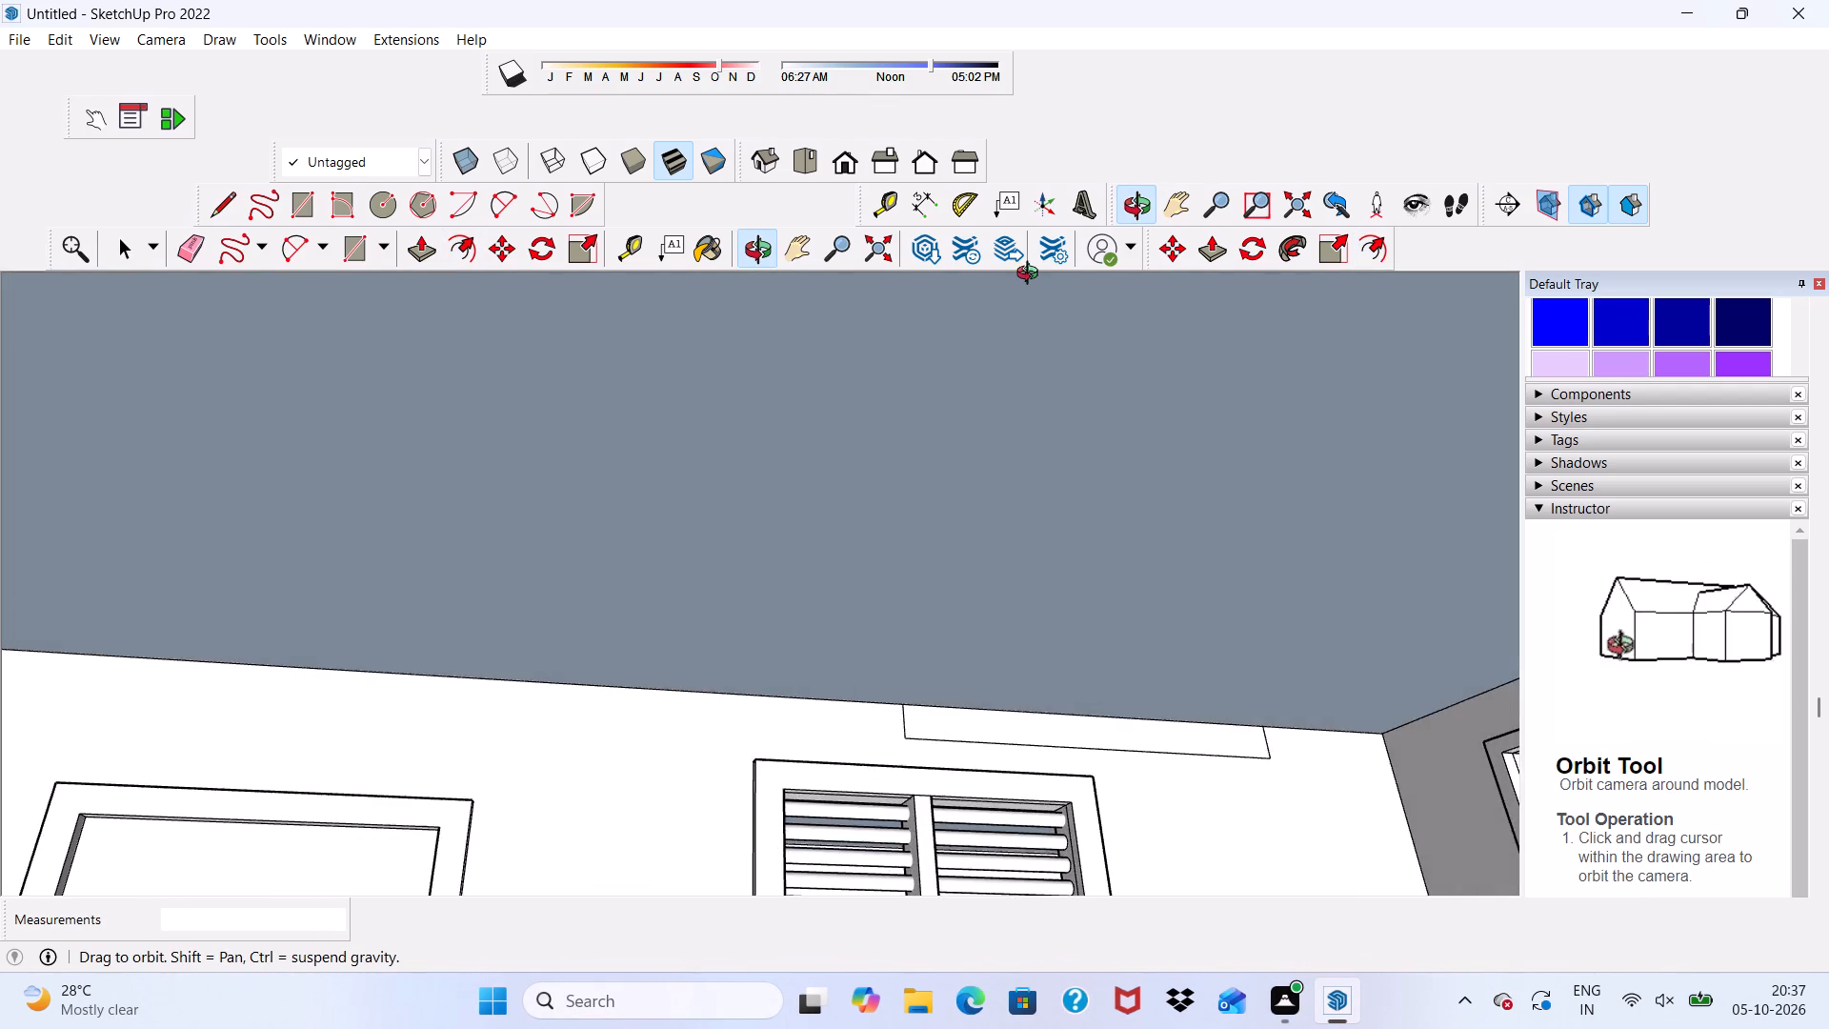
middle_click_drag(1032, 275, 883, 426)
scroll(909, 370, "down", 8)
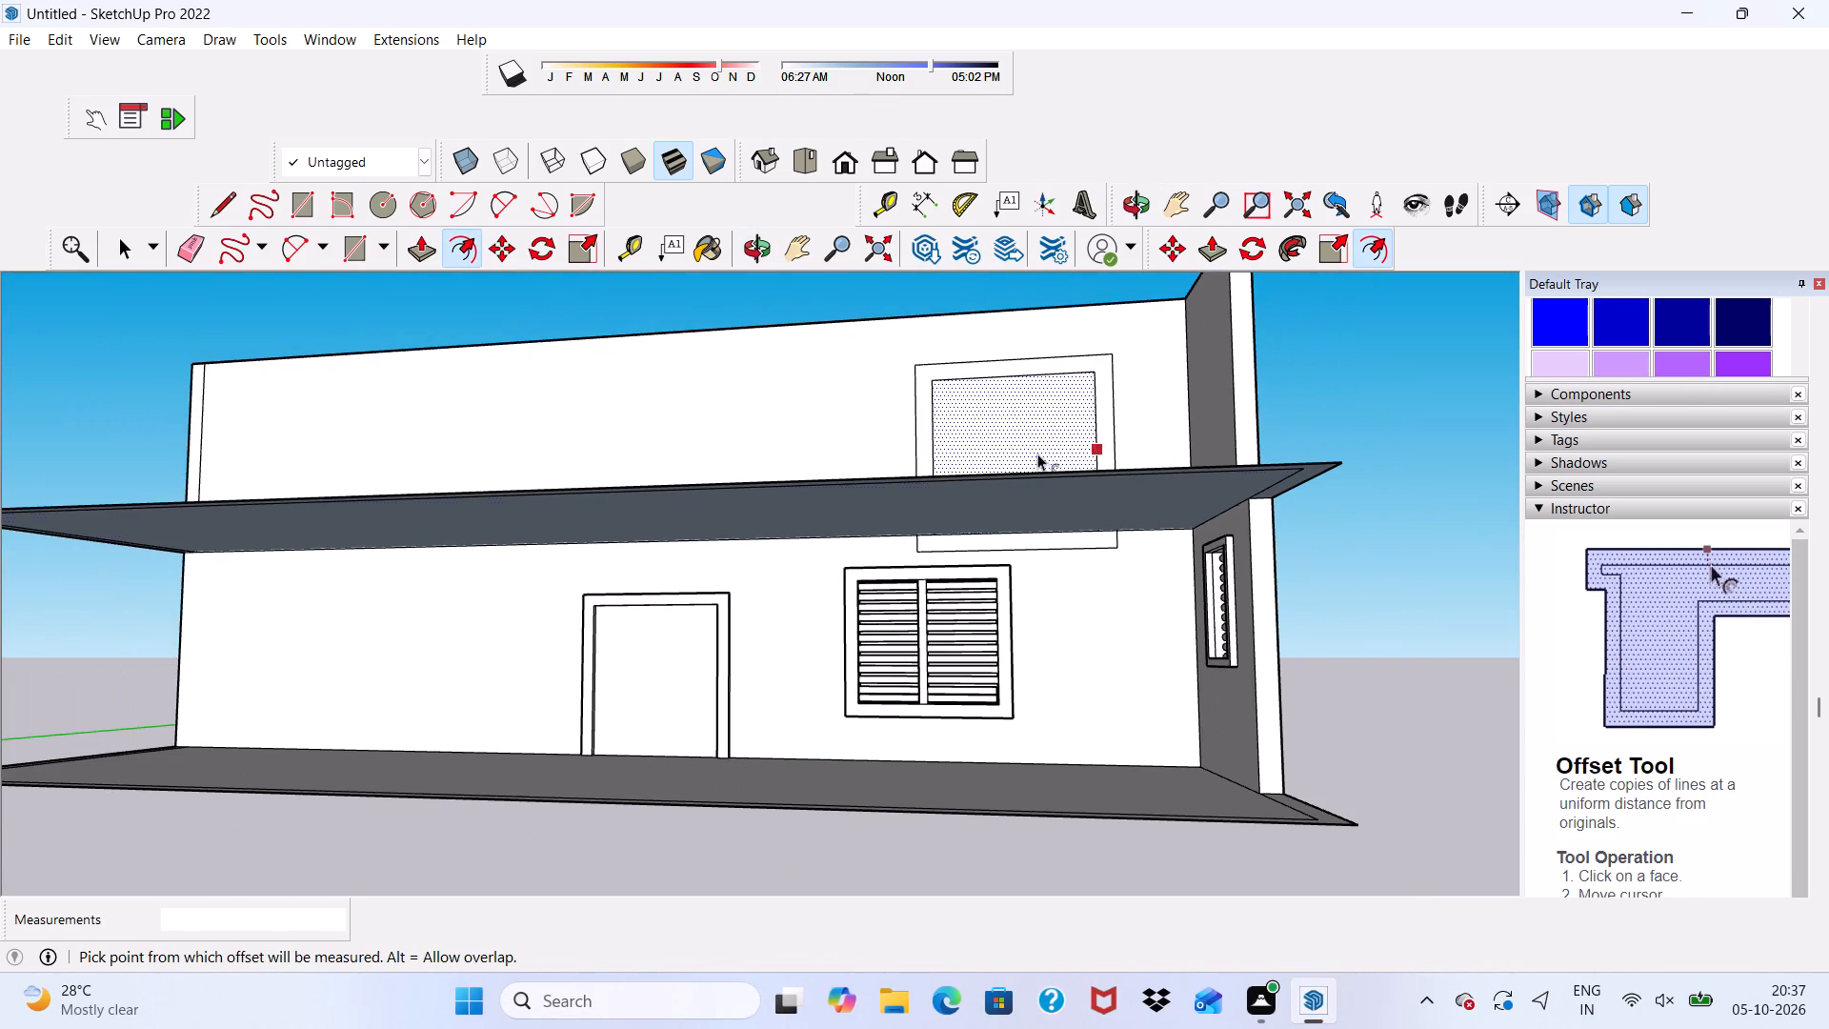
key("space")
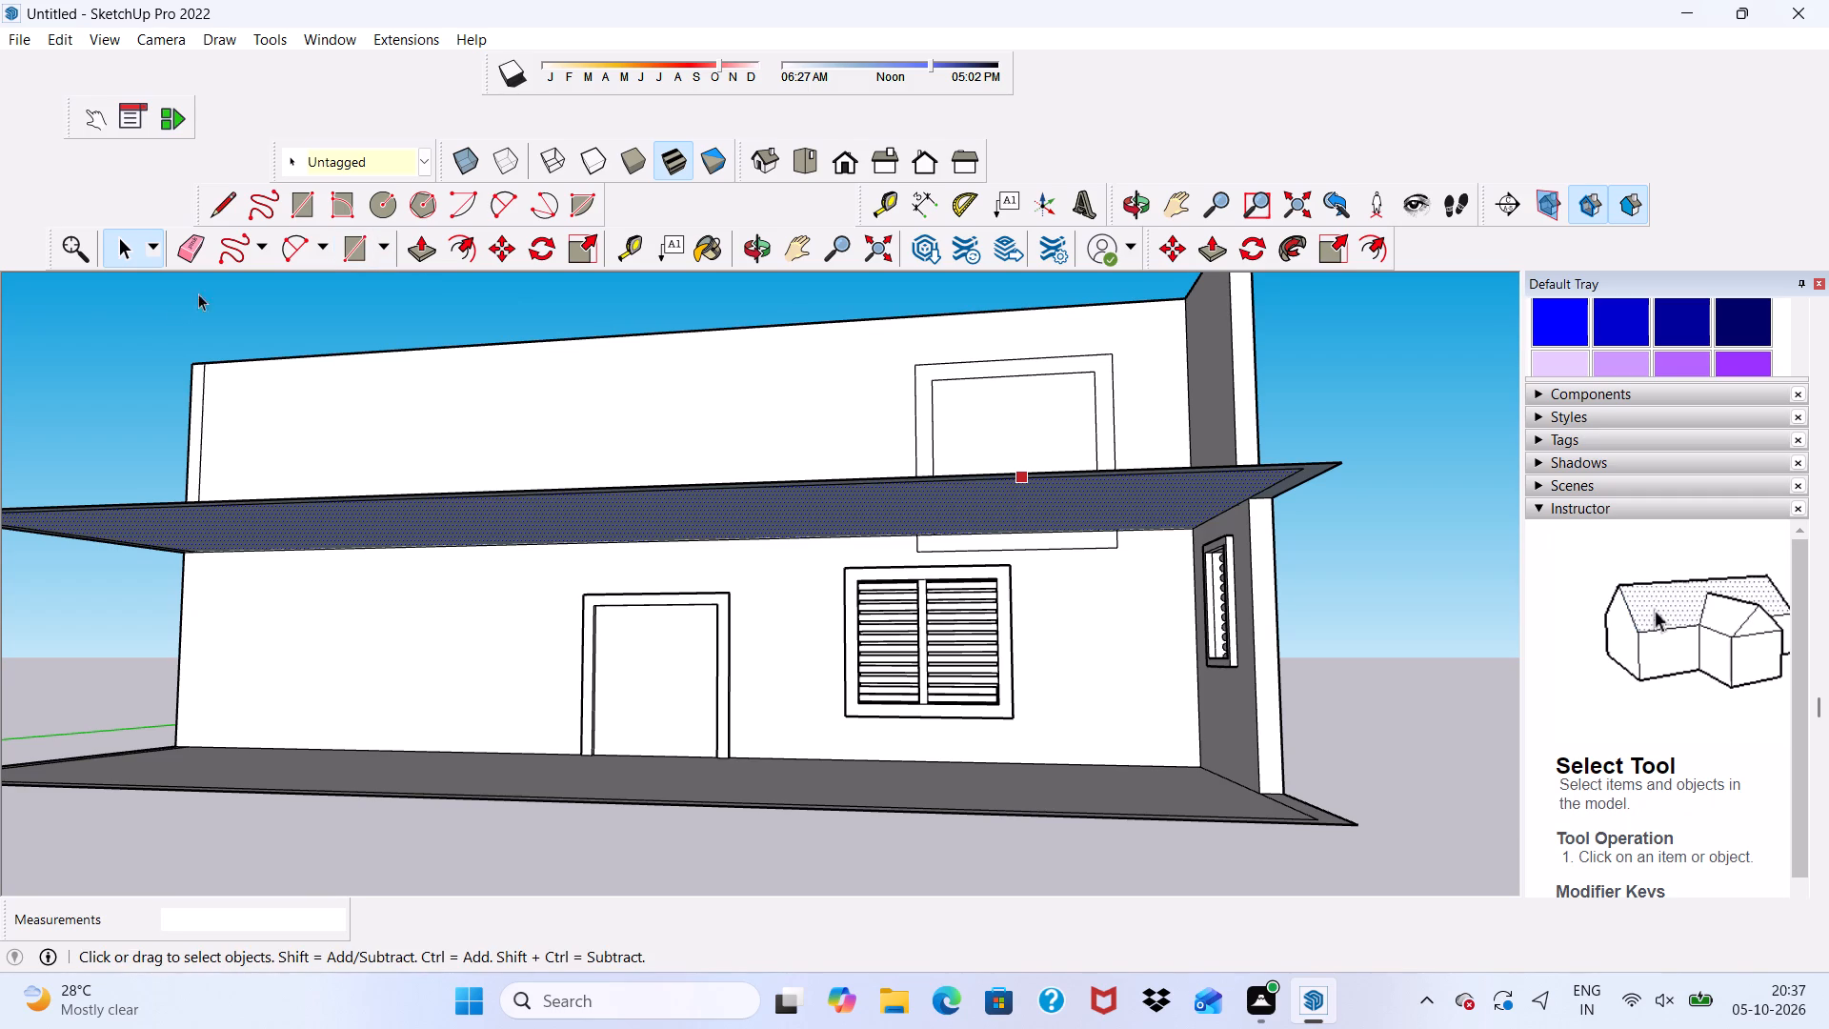
Erase the frame outline's leftover edges below the upper floor slab, on the wall above the barred front window.
left_click(193, 242)
scroll(941, 552, "up", 5)
left_click(952, 544)
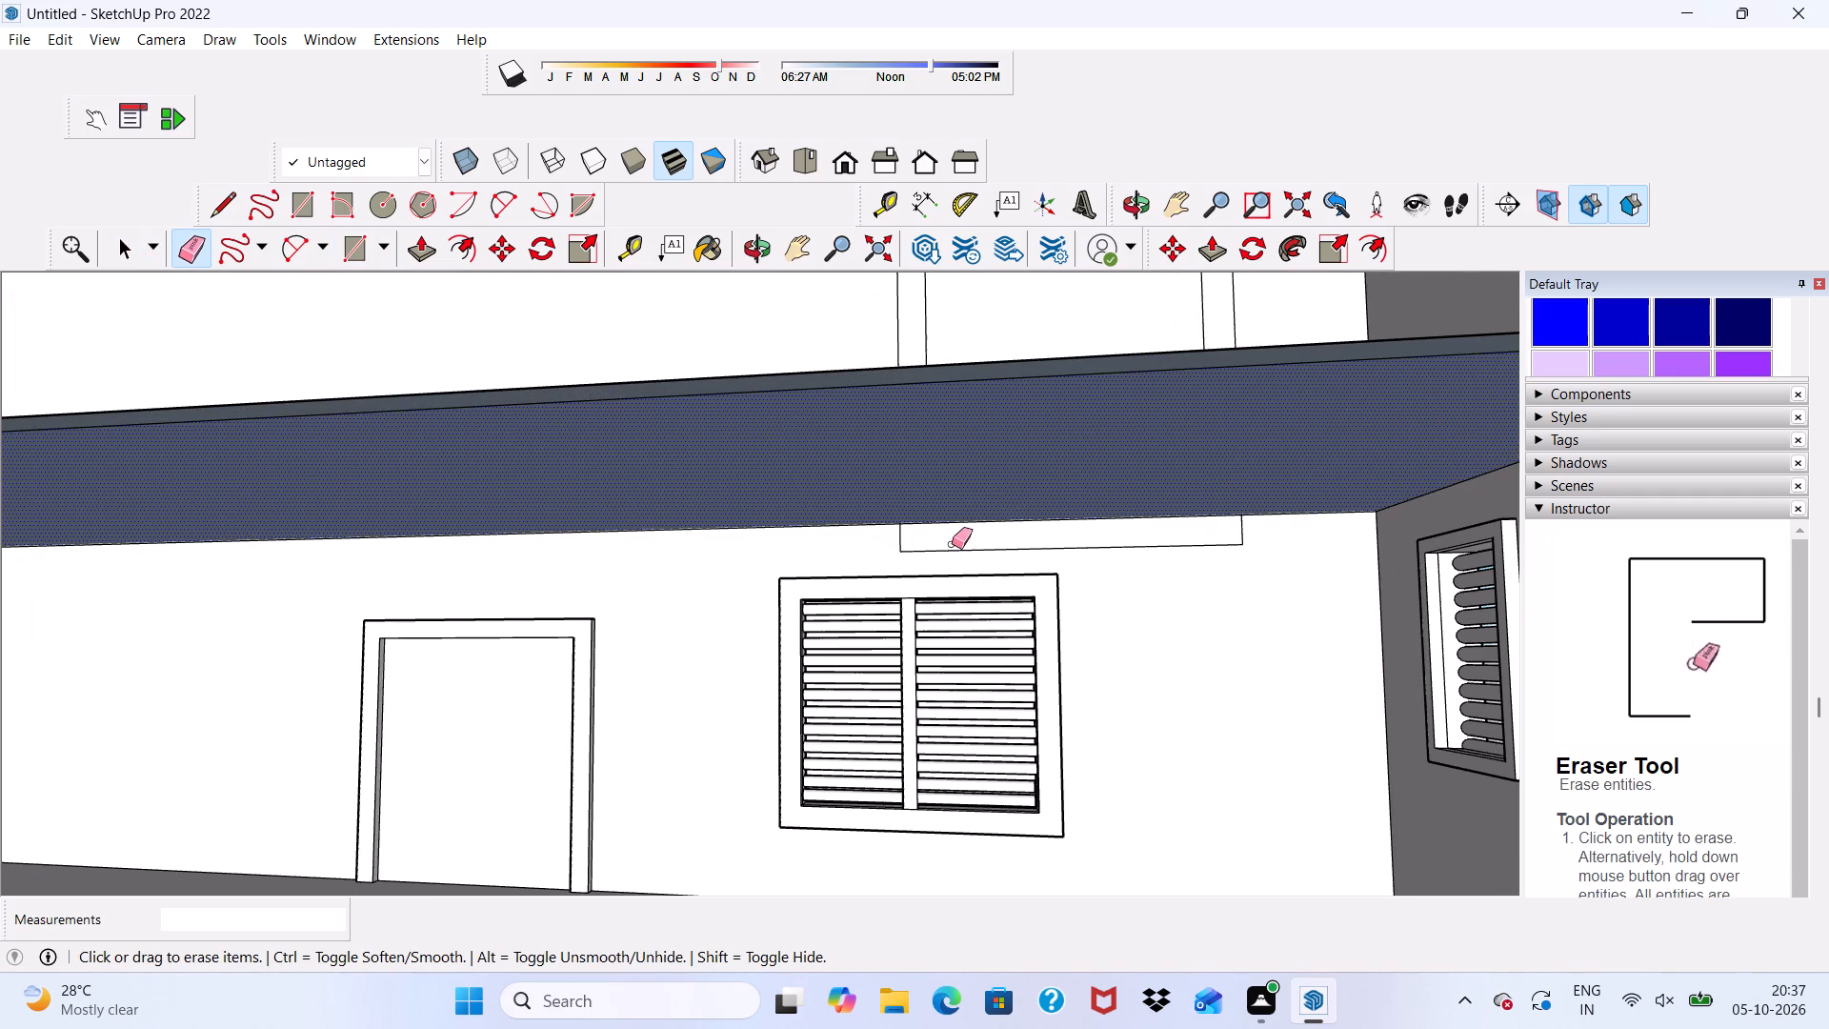
left_click(927, 550)
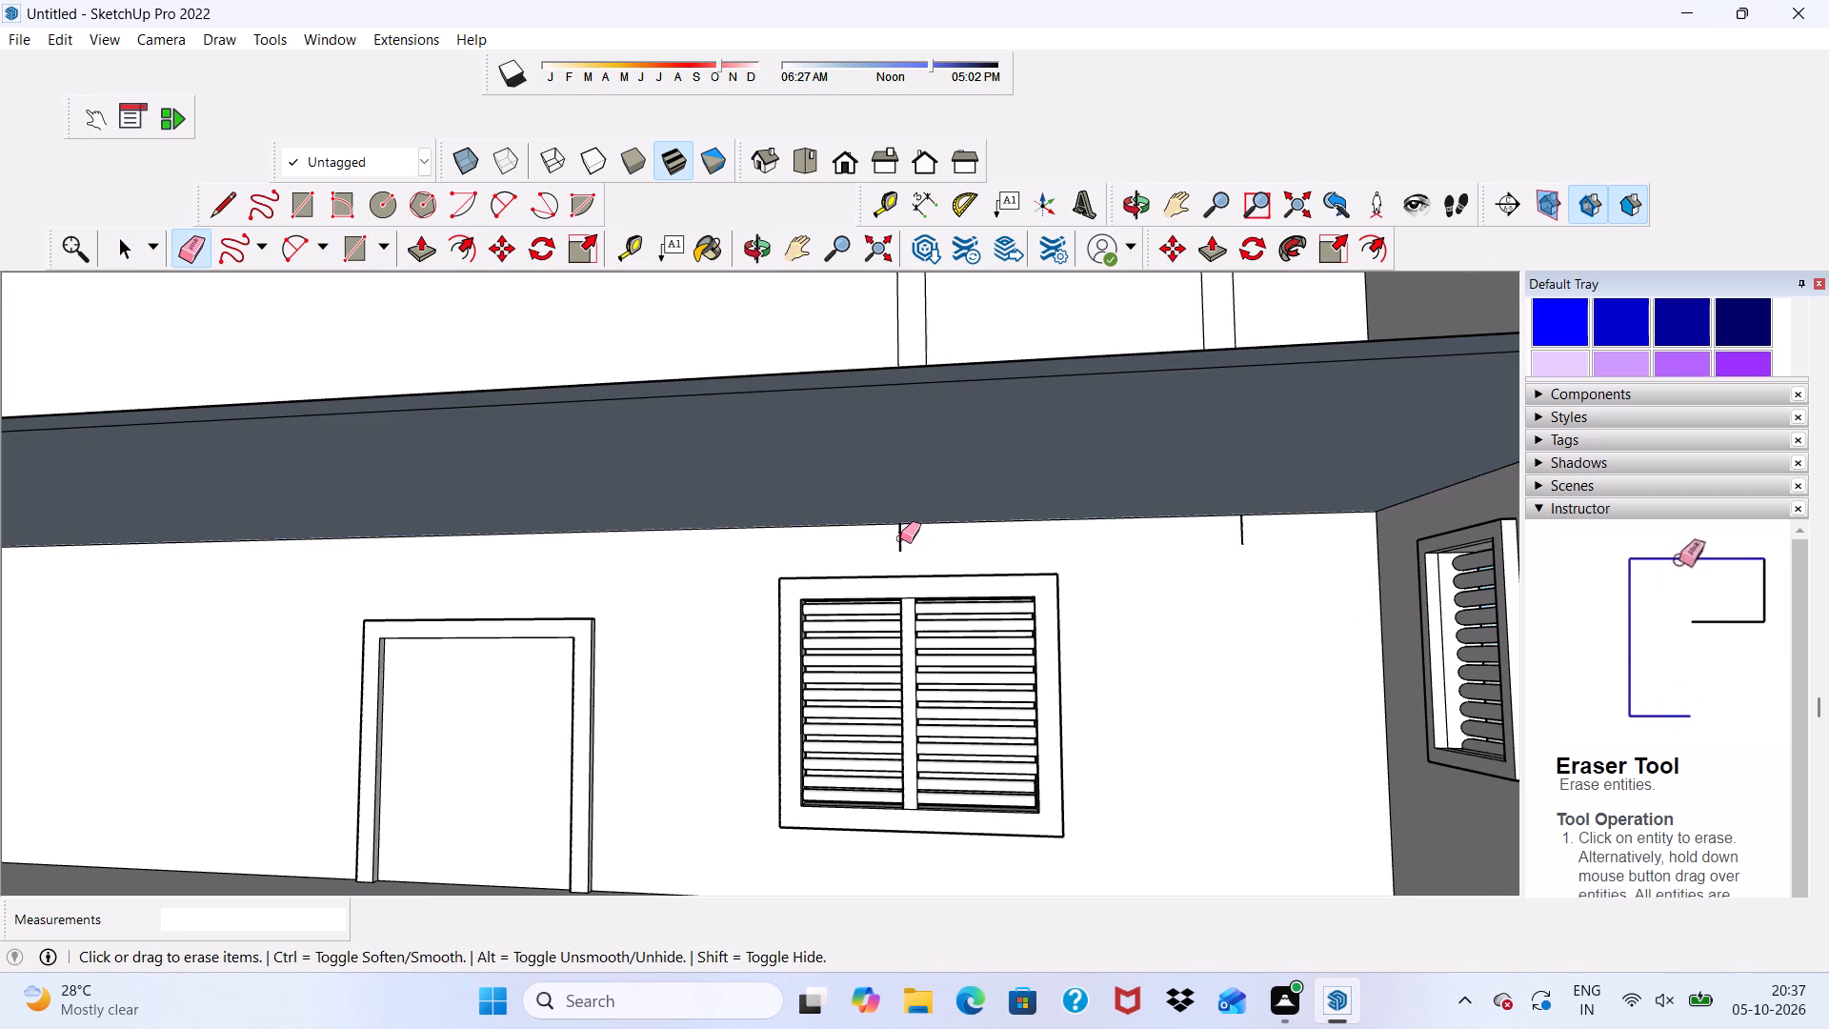
left_click(896, 538)
left_click(901, 530)
scroll(1221, 544, "up", 2)
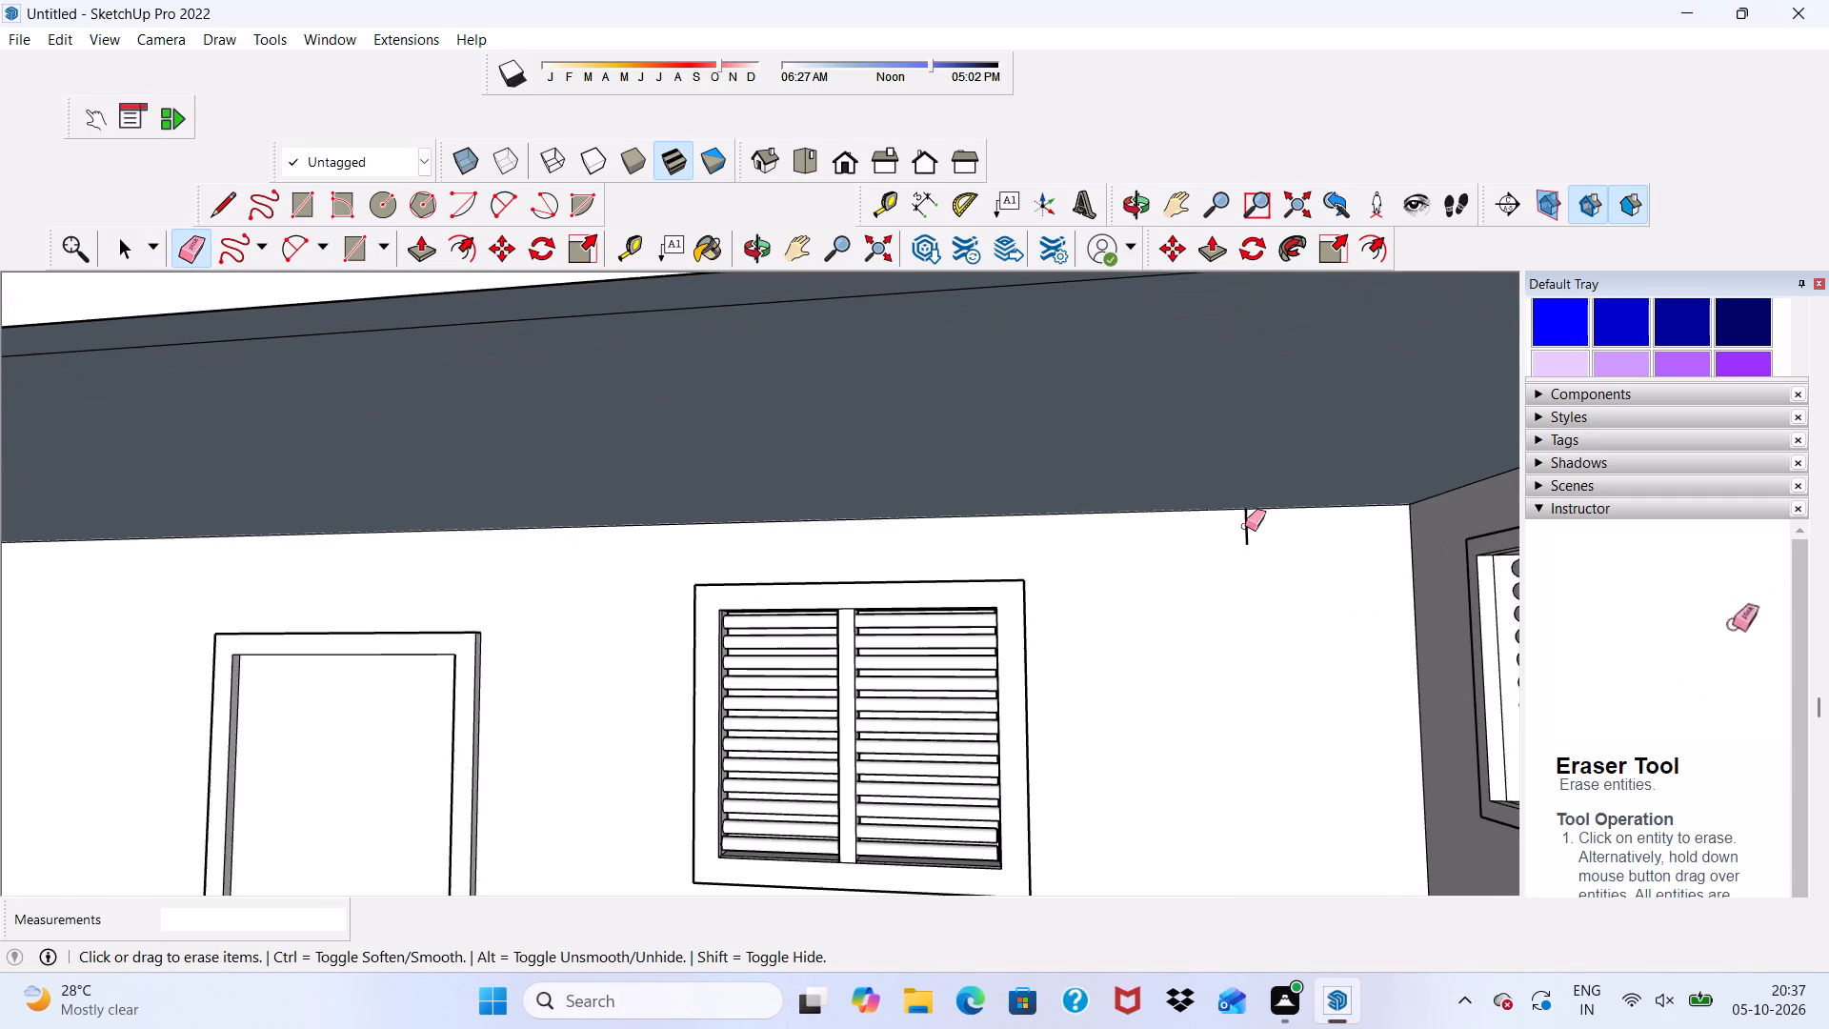
left_click_drag(1224, 532, 1267, 535)
scroll(1258, 540, "down", 8)
scroll(1187, 533, "up", 1)
scroll(1185, 540, "down", 3)
middle_click_drag(1186, 569, 1296, 780)
scroll(1650, 637, "up", 2)
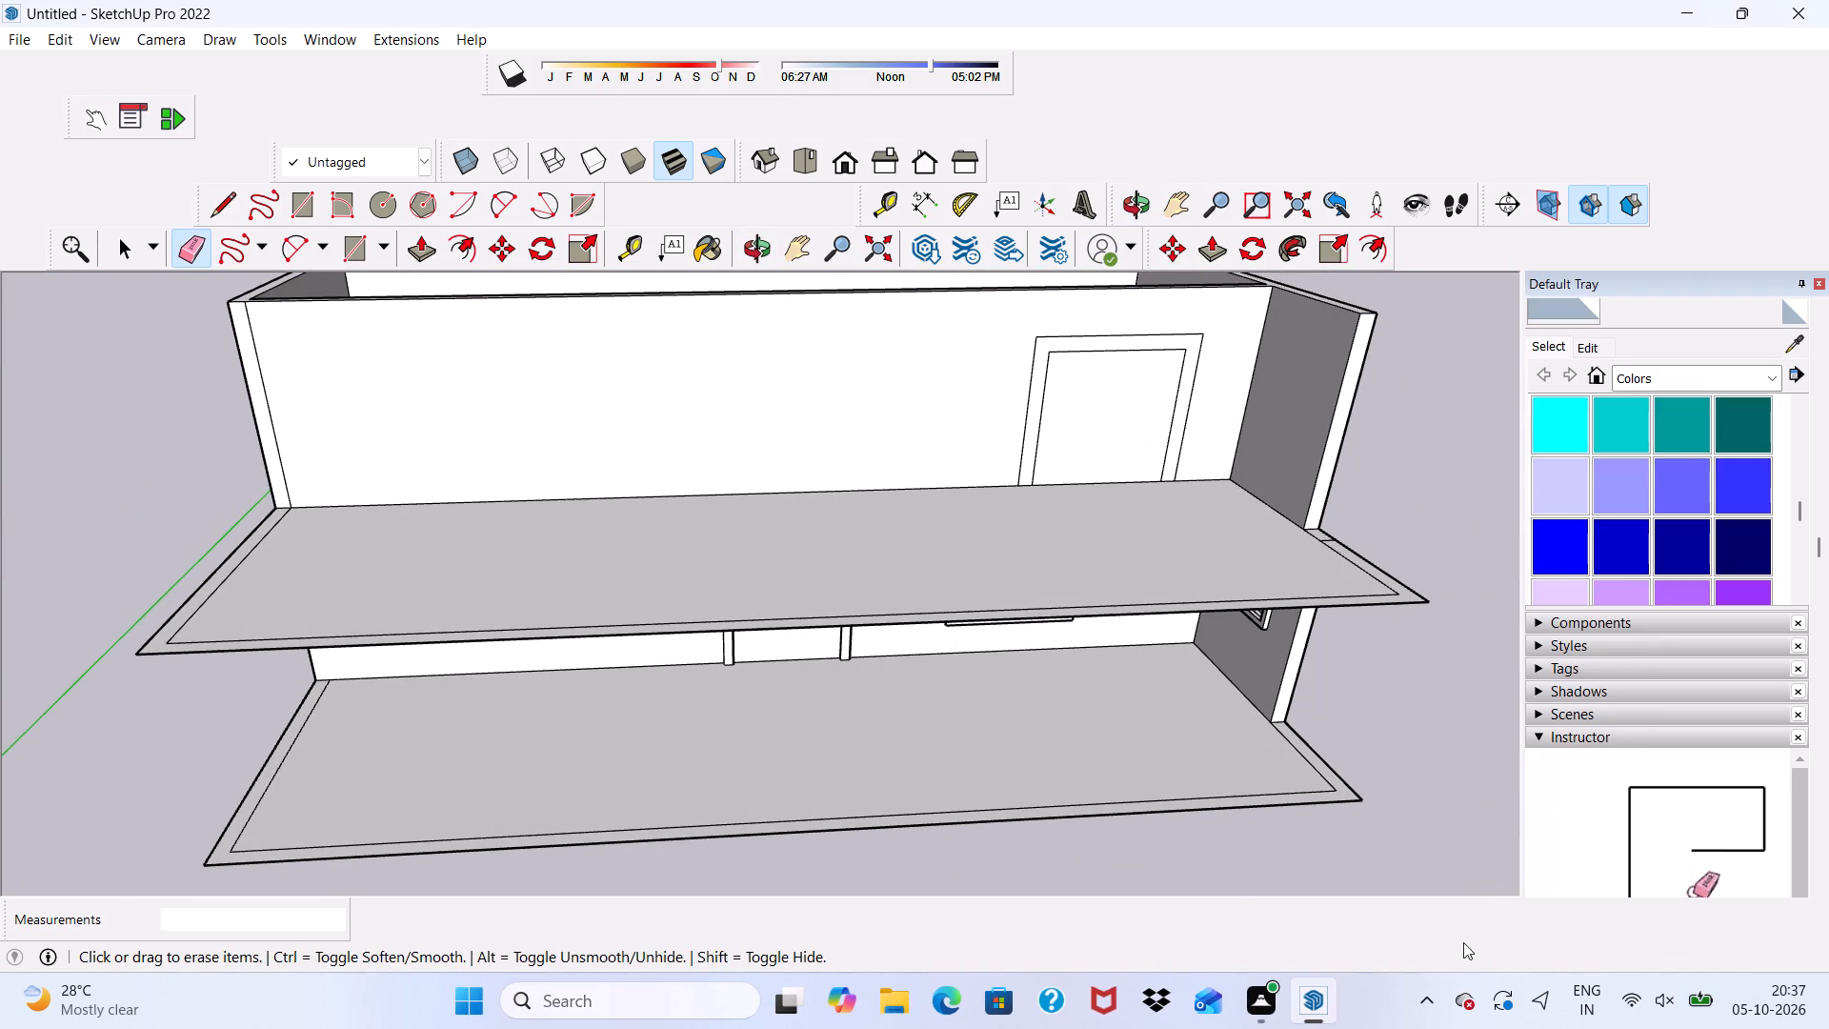
key("space")
Push/Pull the frame face around the upper storey's door opening outward by 3".
scroll(1276, 494, "up", 3)
scroll(1262, 527, "down", 7)
middle_click_drag(1308, 522, 1280, 419)
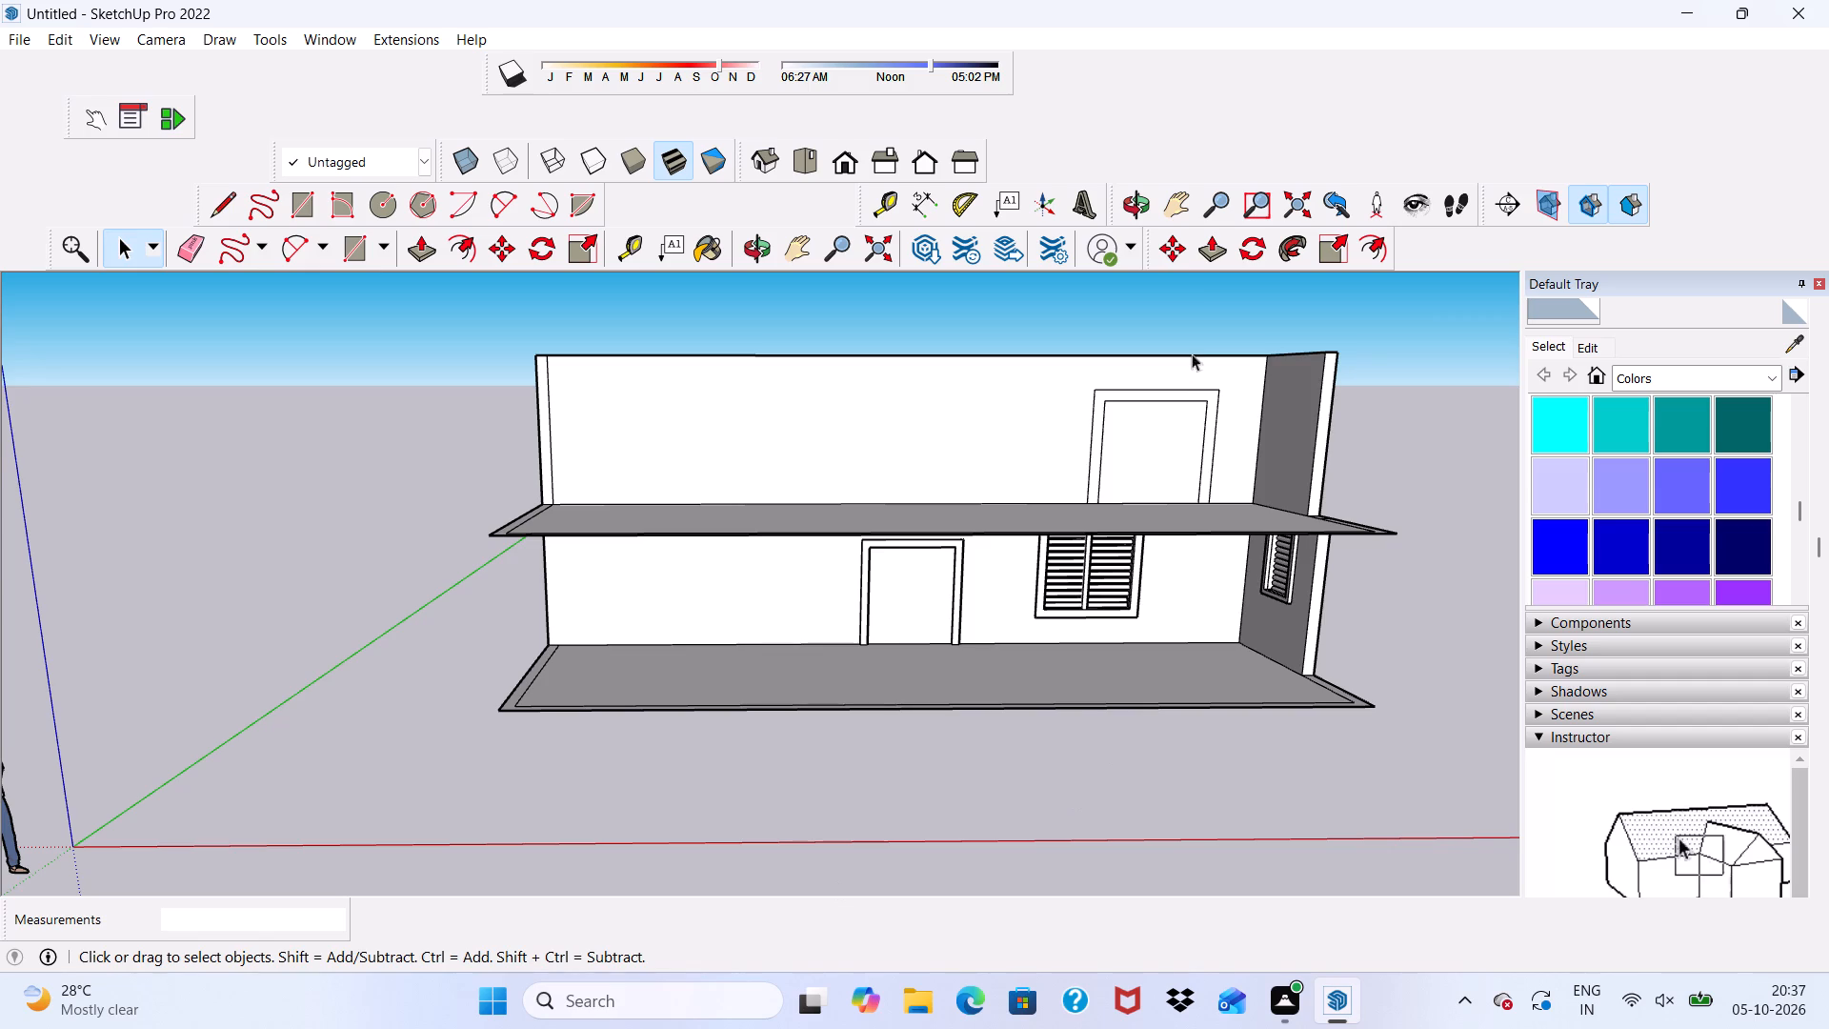
scroll(1182, 249, "up", 11)
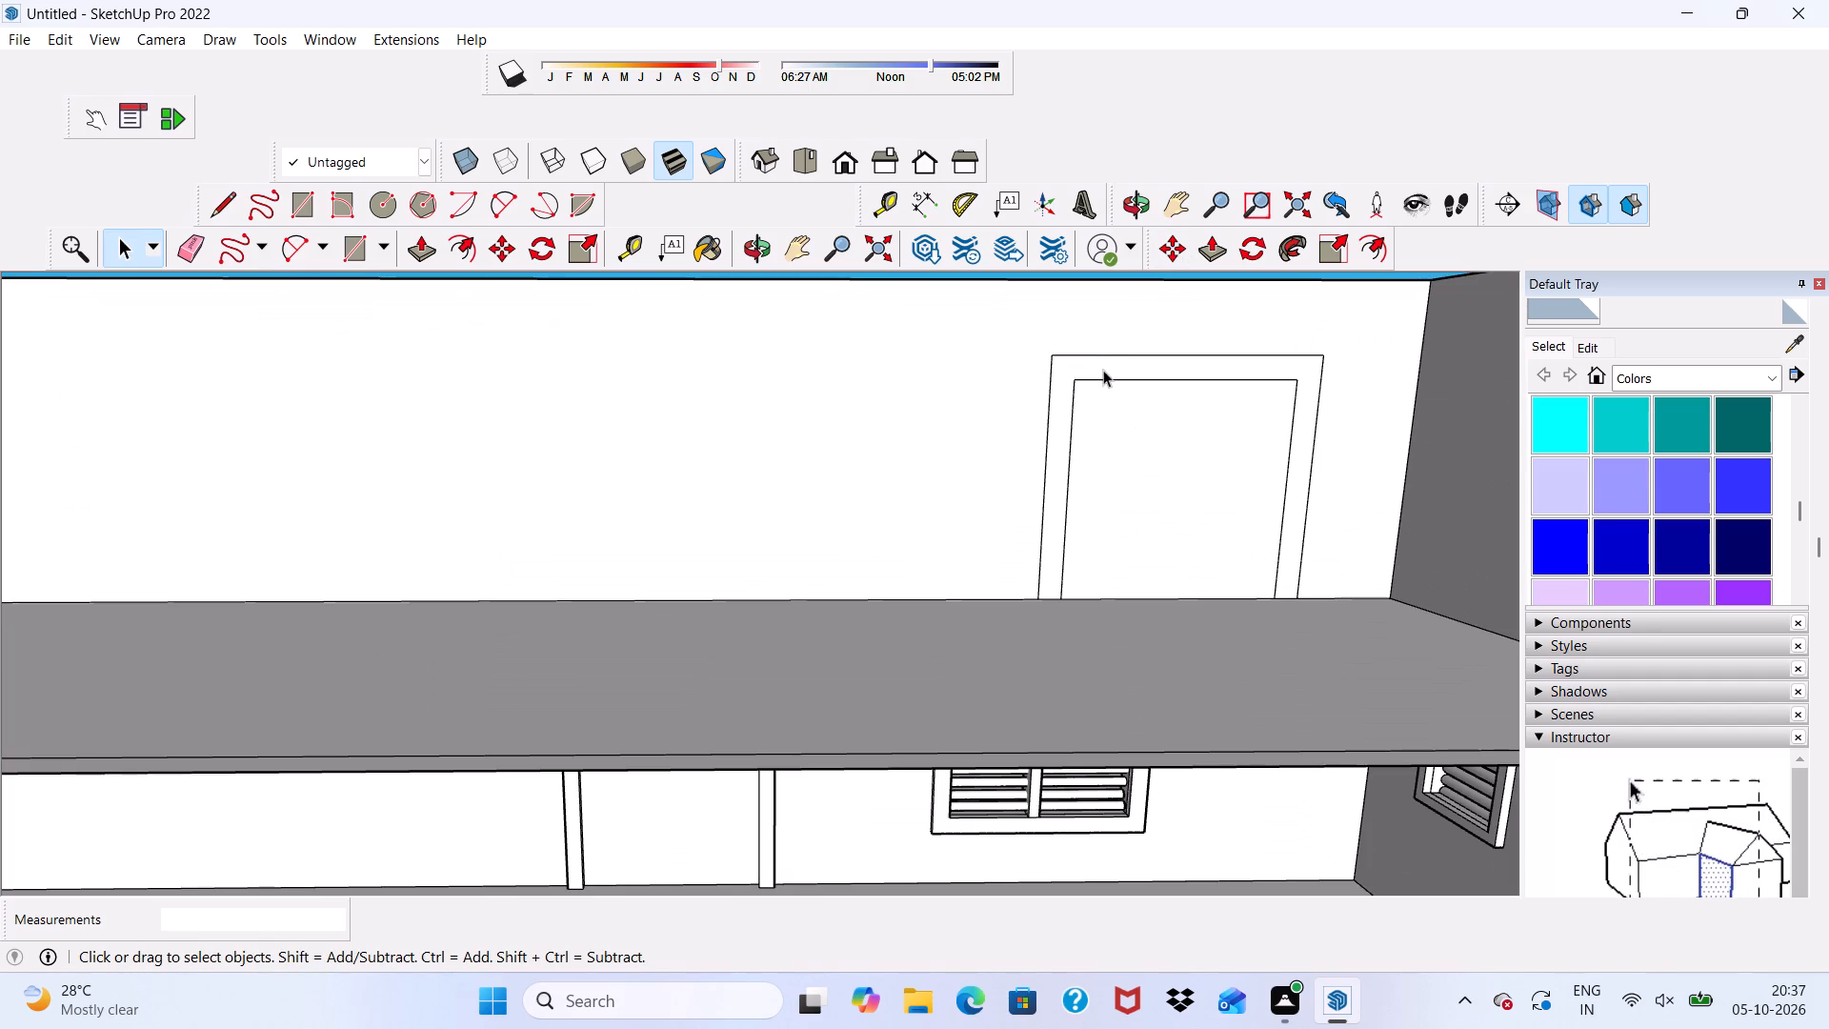
left_click(1102, 371)
left_click(1206, 252)
scroll(1113, 374, "up", 3)
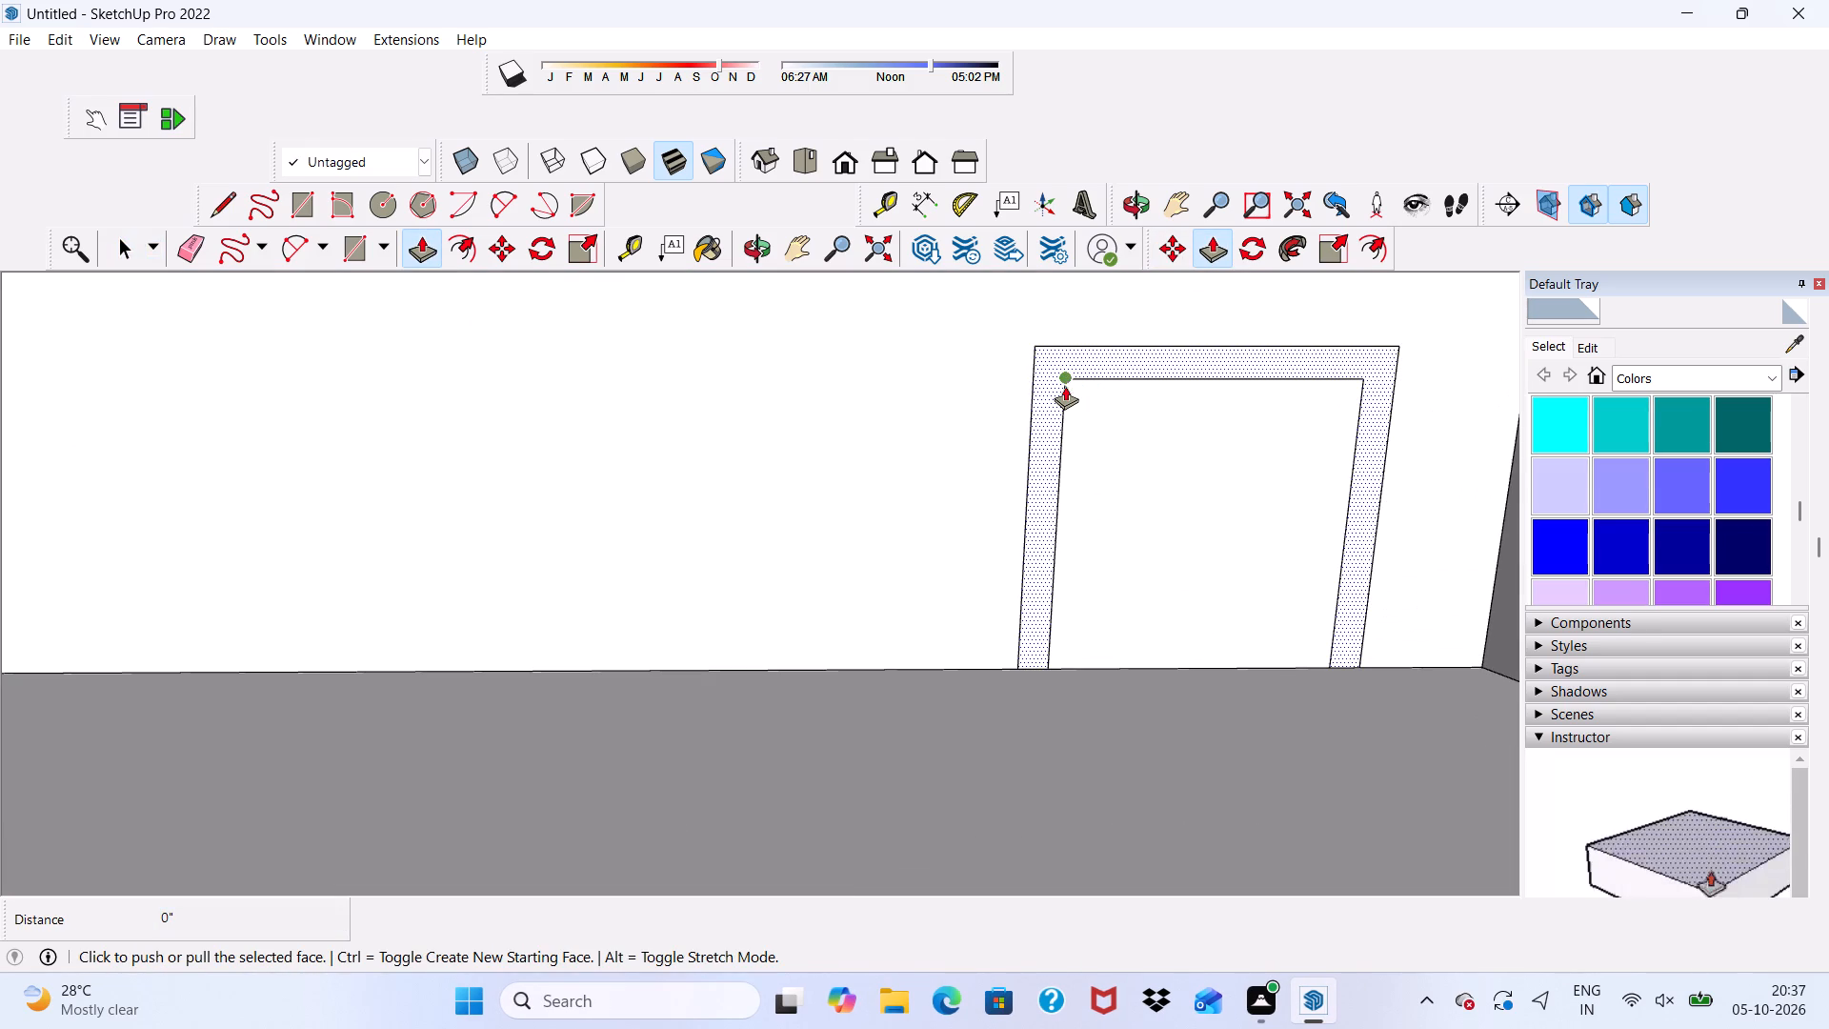
left_click(1052, 399)
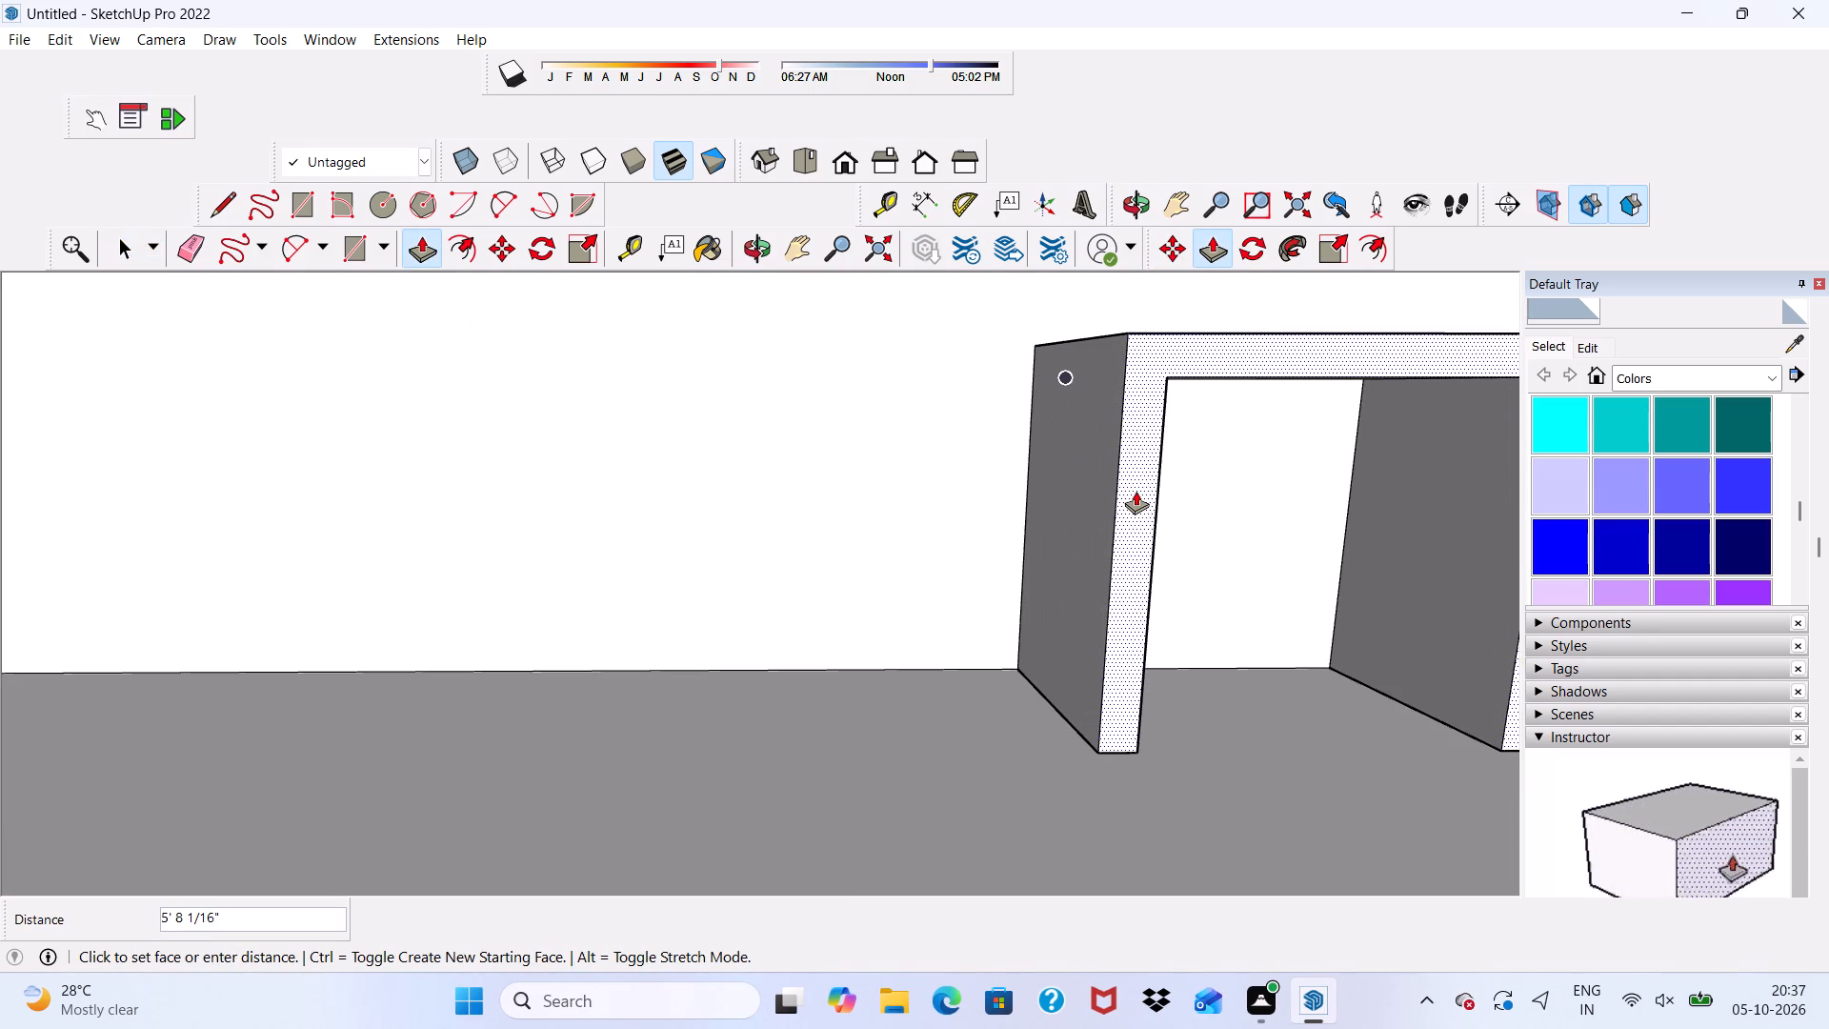
key("3")
key("shift+quotedbl")
key("Return")
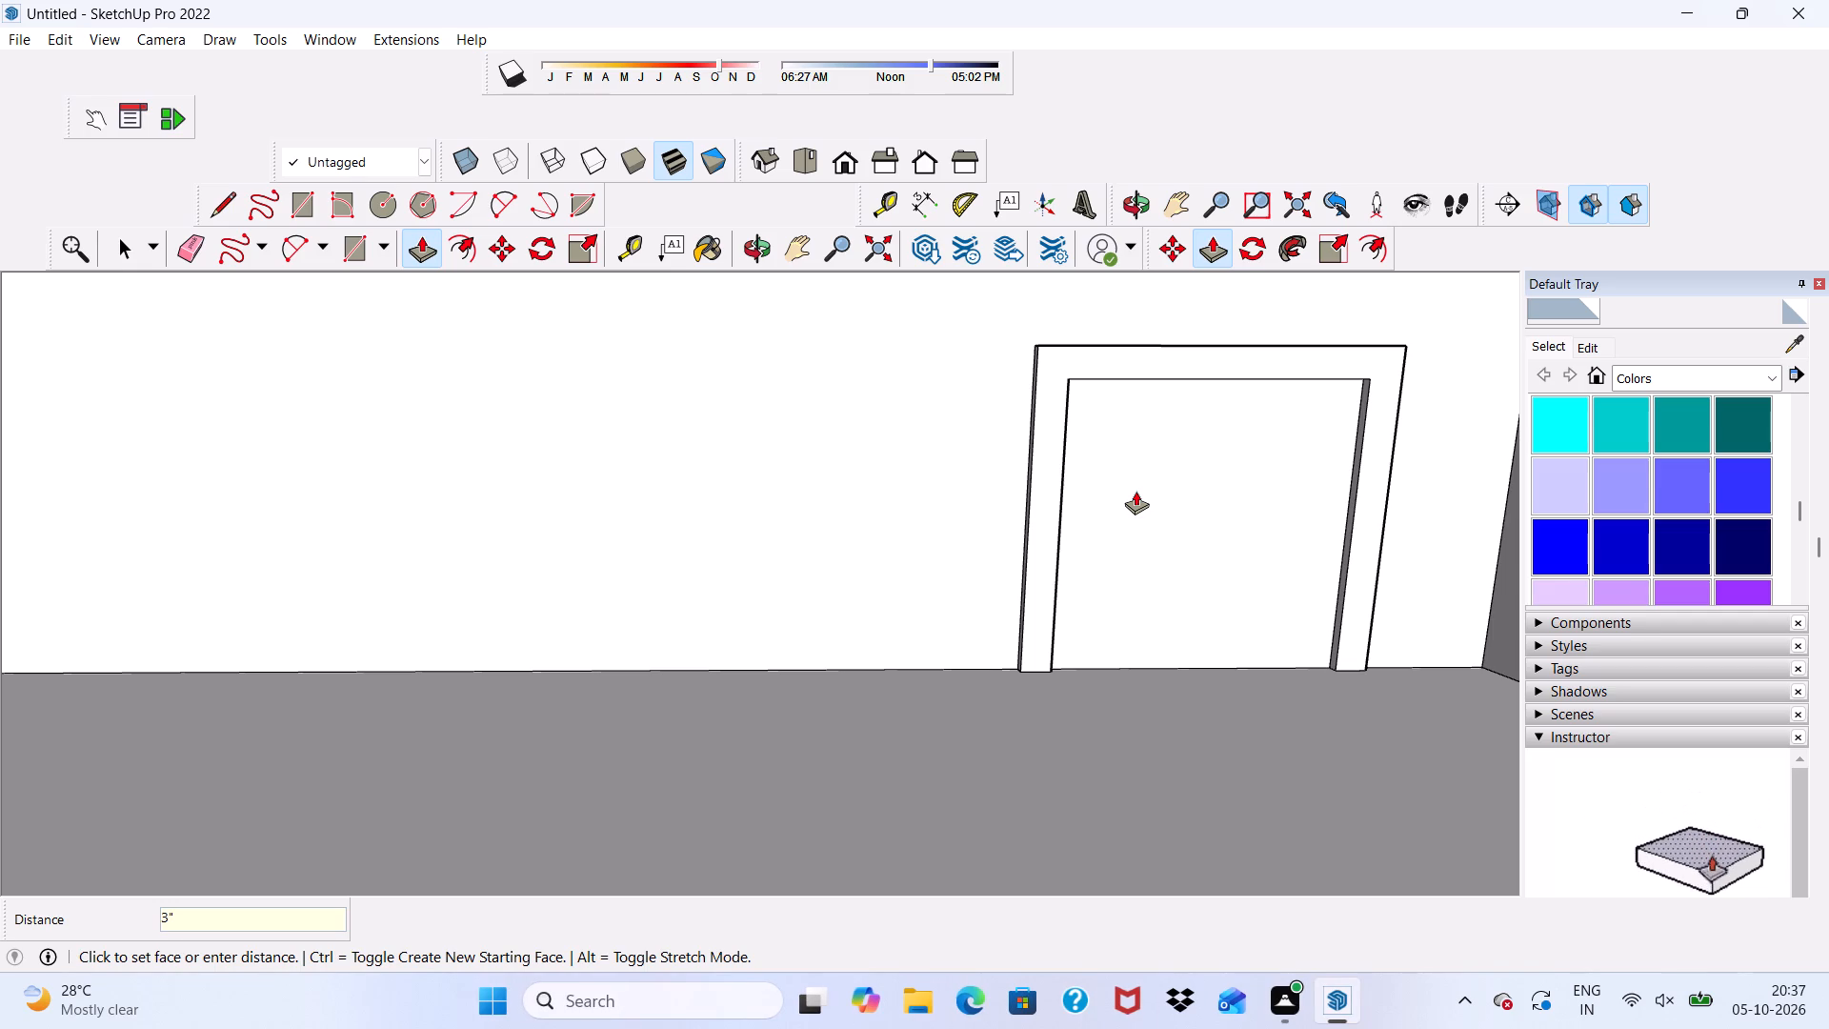
key("space")
Draw a strip rectangle about 4 1/16" by 7' from the midpoint of the upper door opening's head down to the floor.
scroll(1474, 546, "down", 5)
middle_click_drag(1172, 490, 1216, 422)
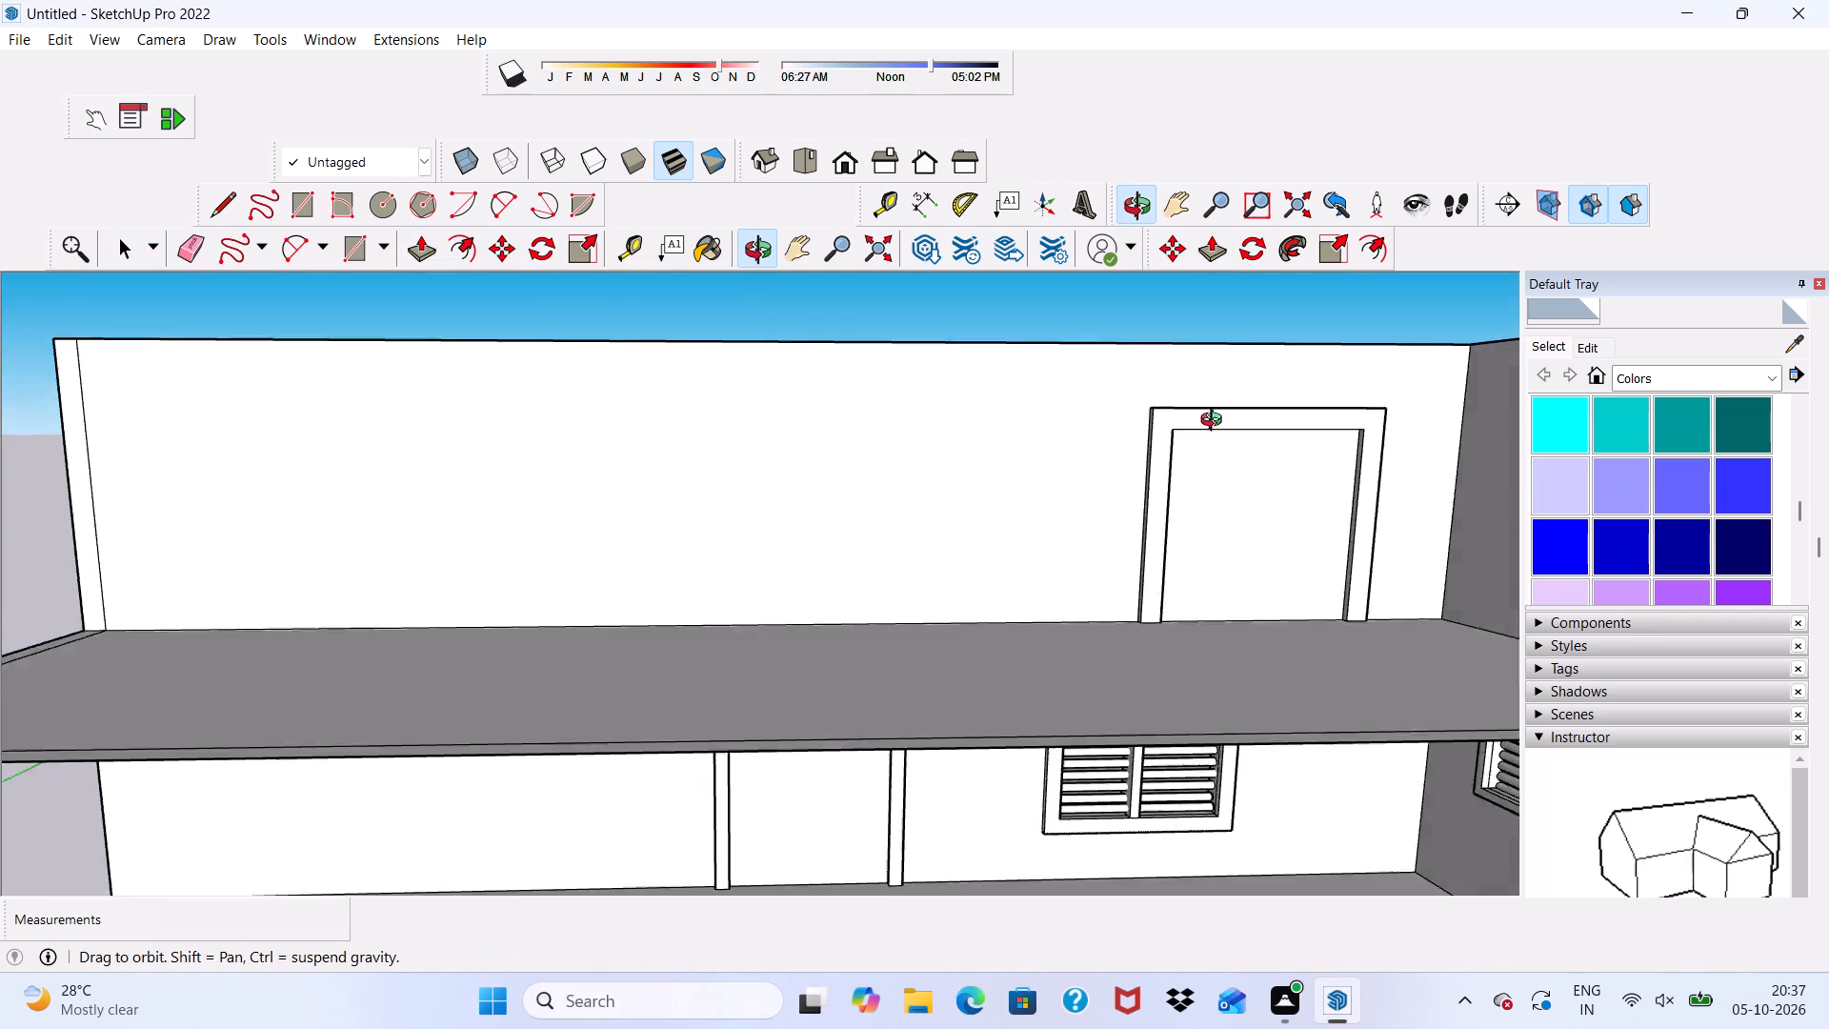
middle_click_drag(1216, 422, 1135, 394)
scroll(1216, 430, "up", 9)
middle_click_drag(1315, 448, 1331, 352)
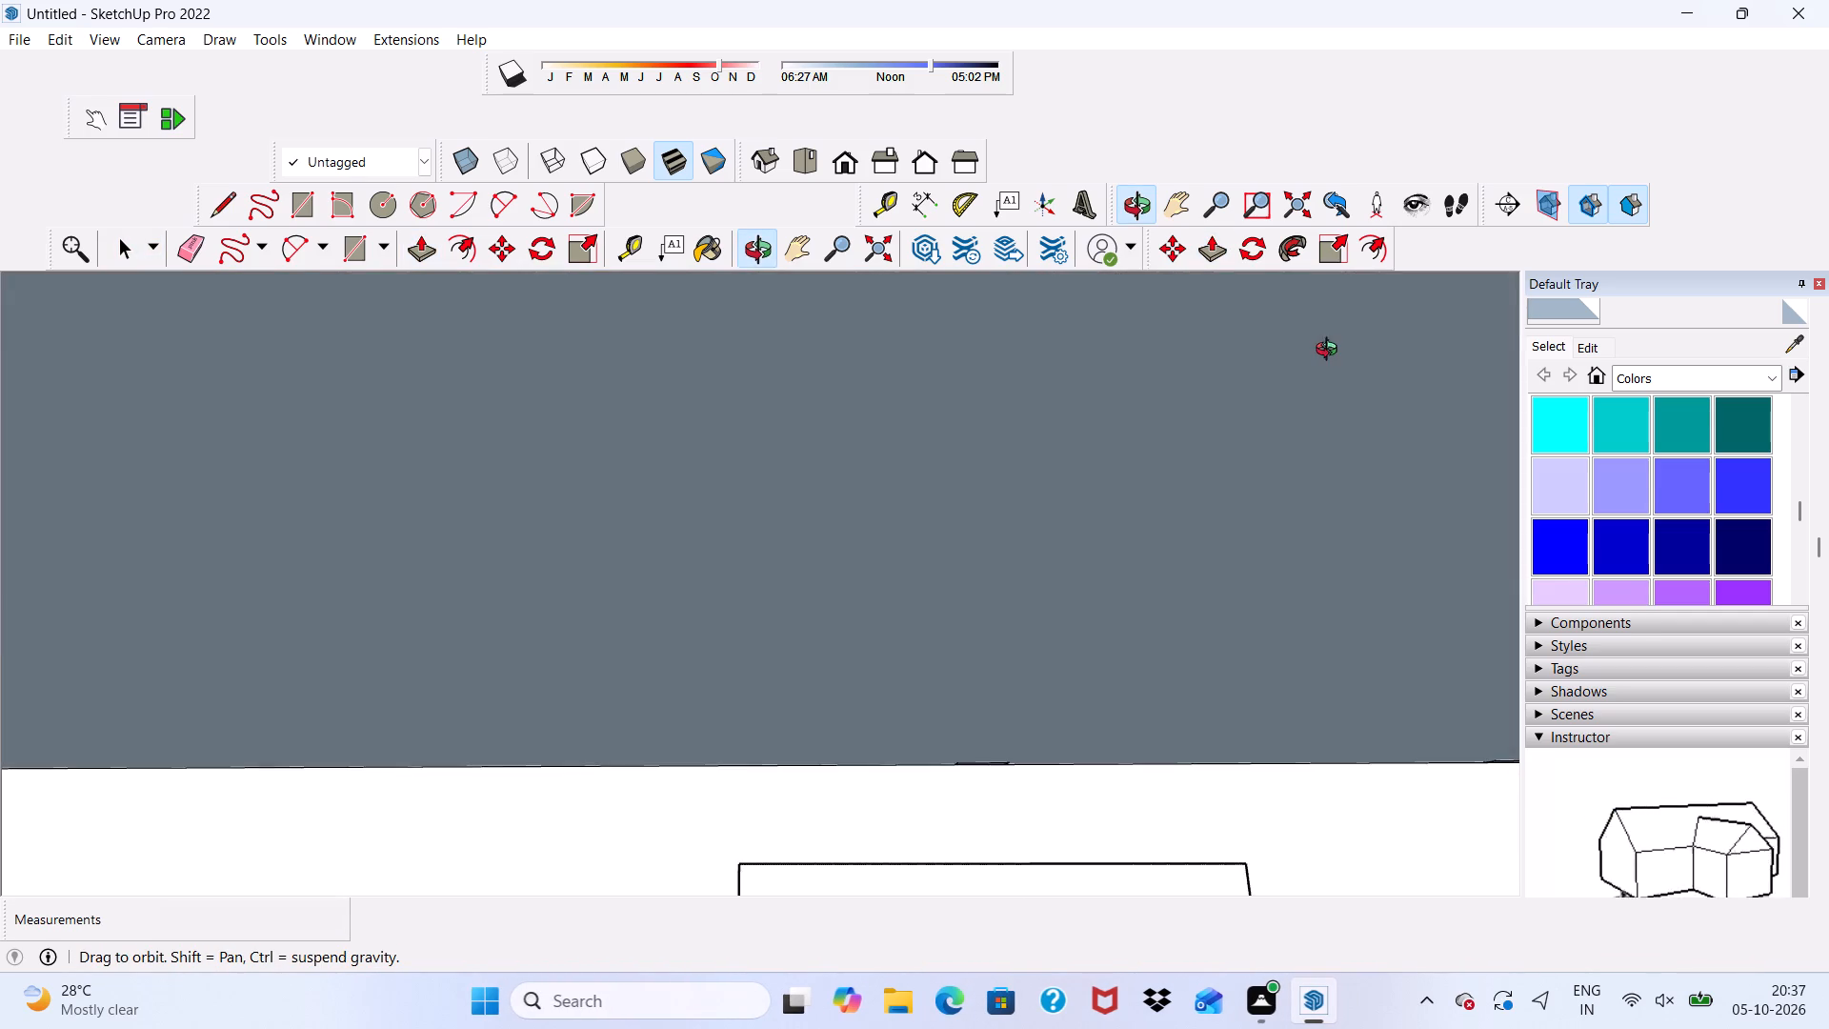
middle_click_drag(1331, 352, 1277, 433)
scroll(1252, 388, "up", 3)
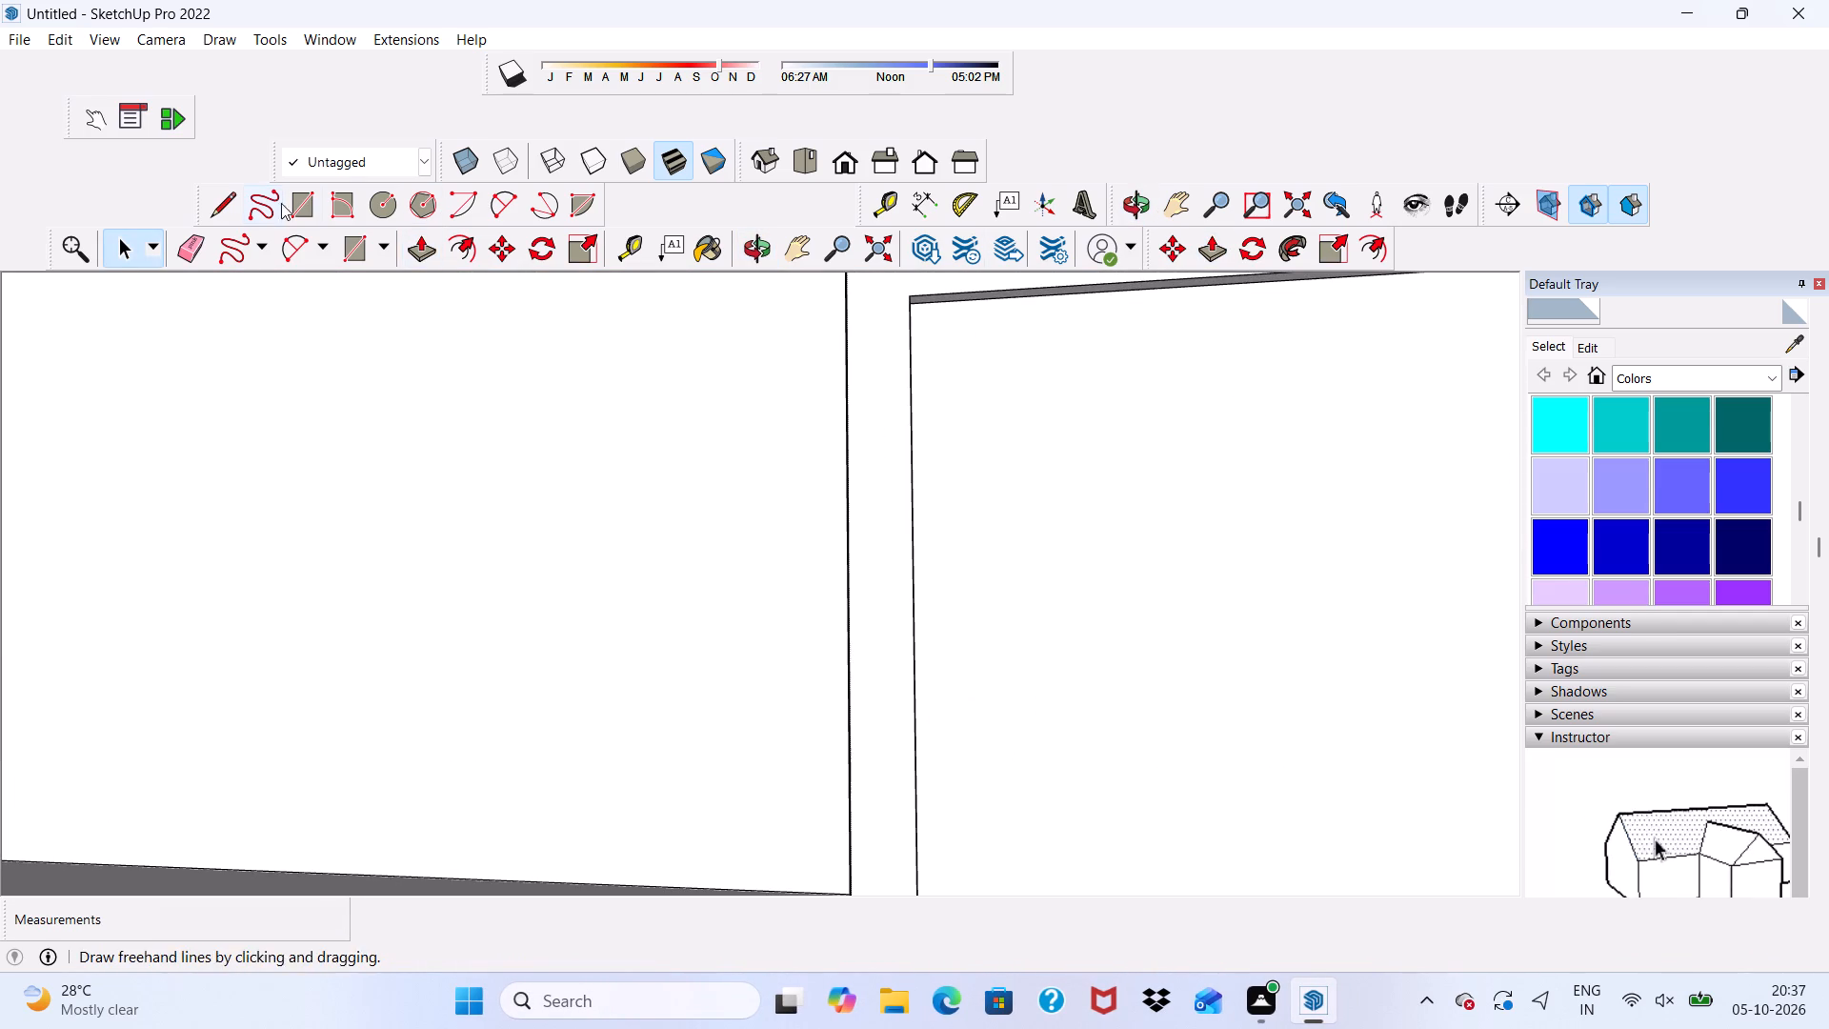
left_click(286, 196)
scroll(763, 511, "down", 4)
scroll(1148, 459, "up", 1)
scroll(1148, 459, "down", 2)
middle_click_drag(1148, 440, 1159, 435)
scroll(1159, 435, "up", 9)
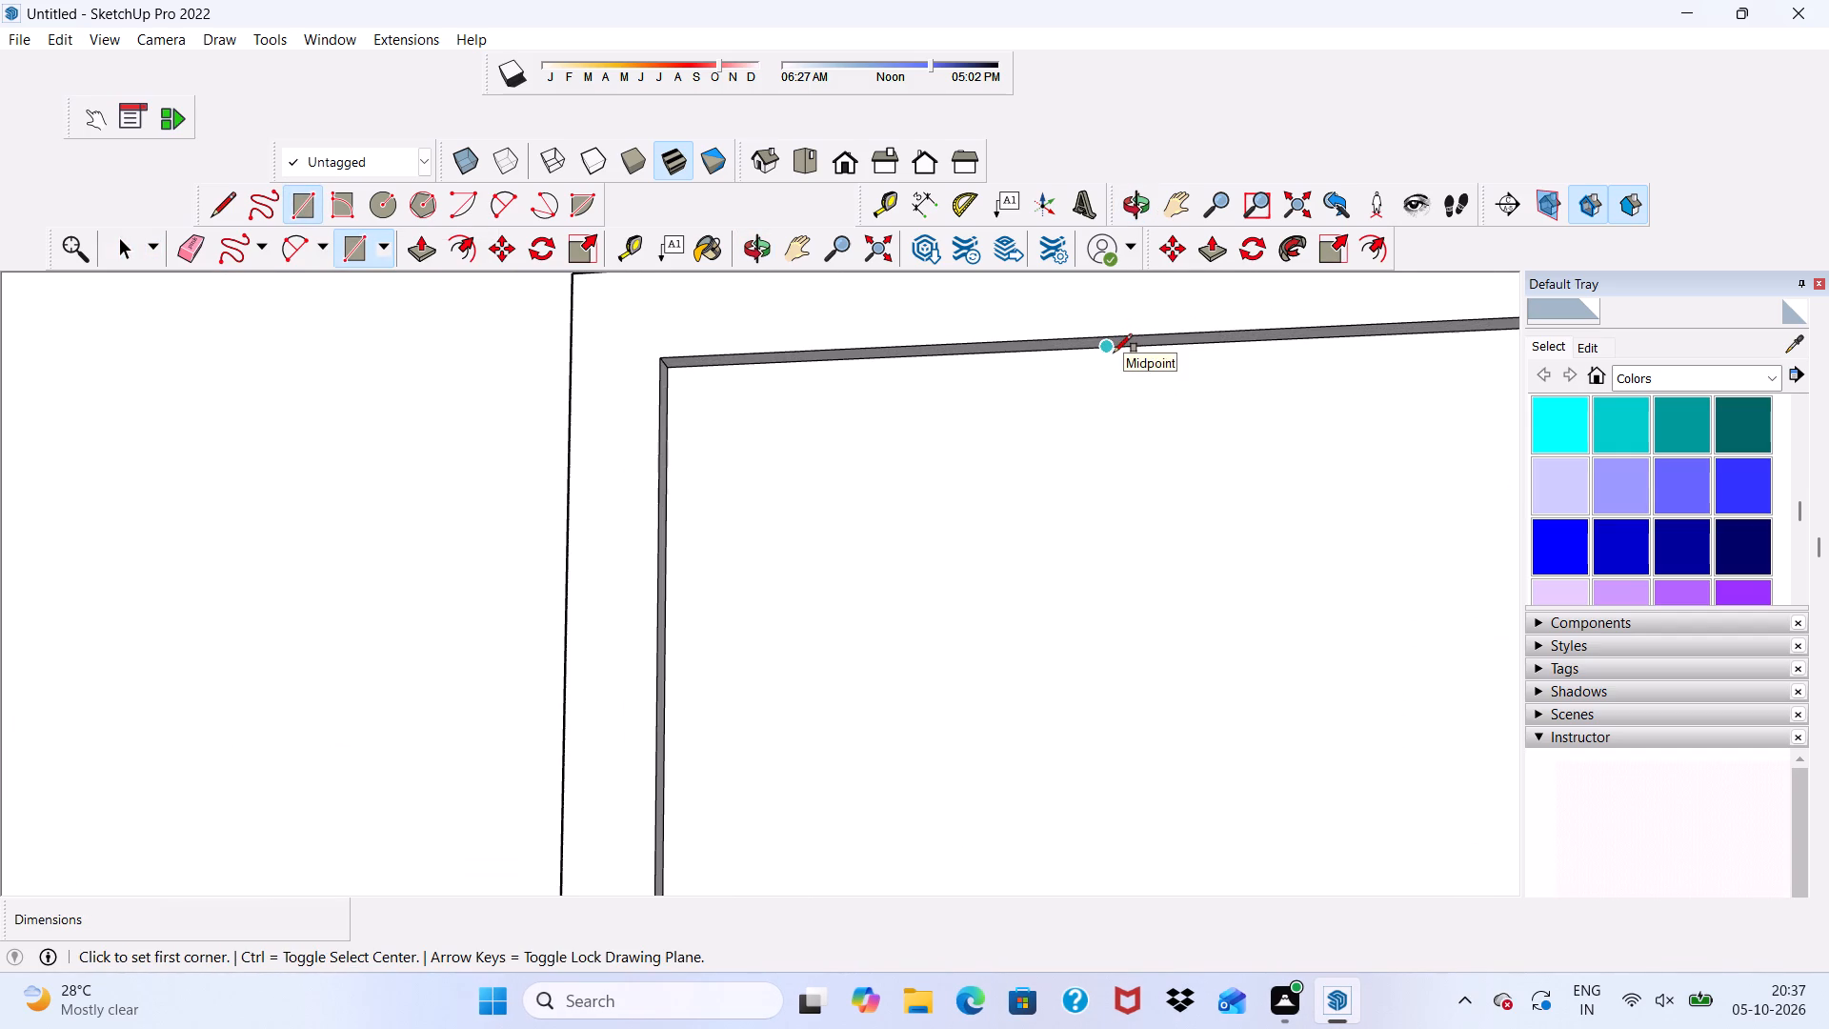
scroll(1110, 353, "up", 1)
left_click(1115, 347)
scroll(1115, 347, "down", 1)
scroll(1115, 347, "up", 1)
scroll(1119, 354, "down", 2)
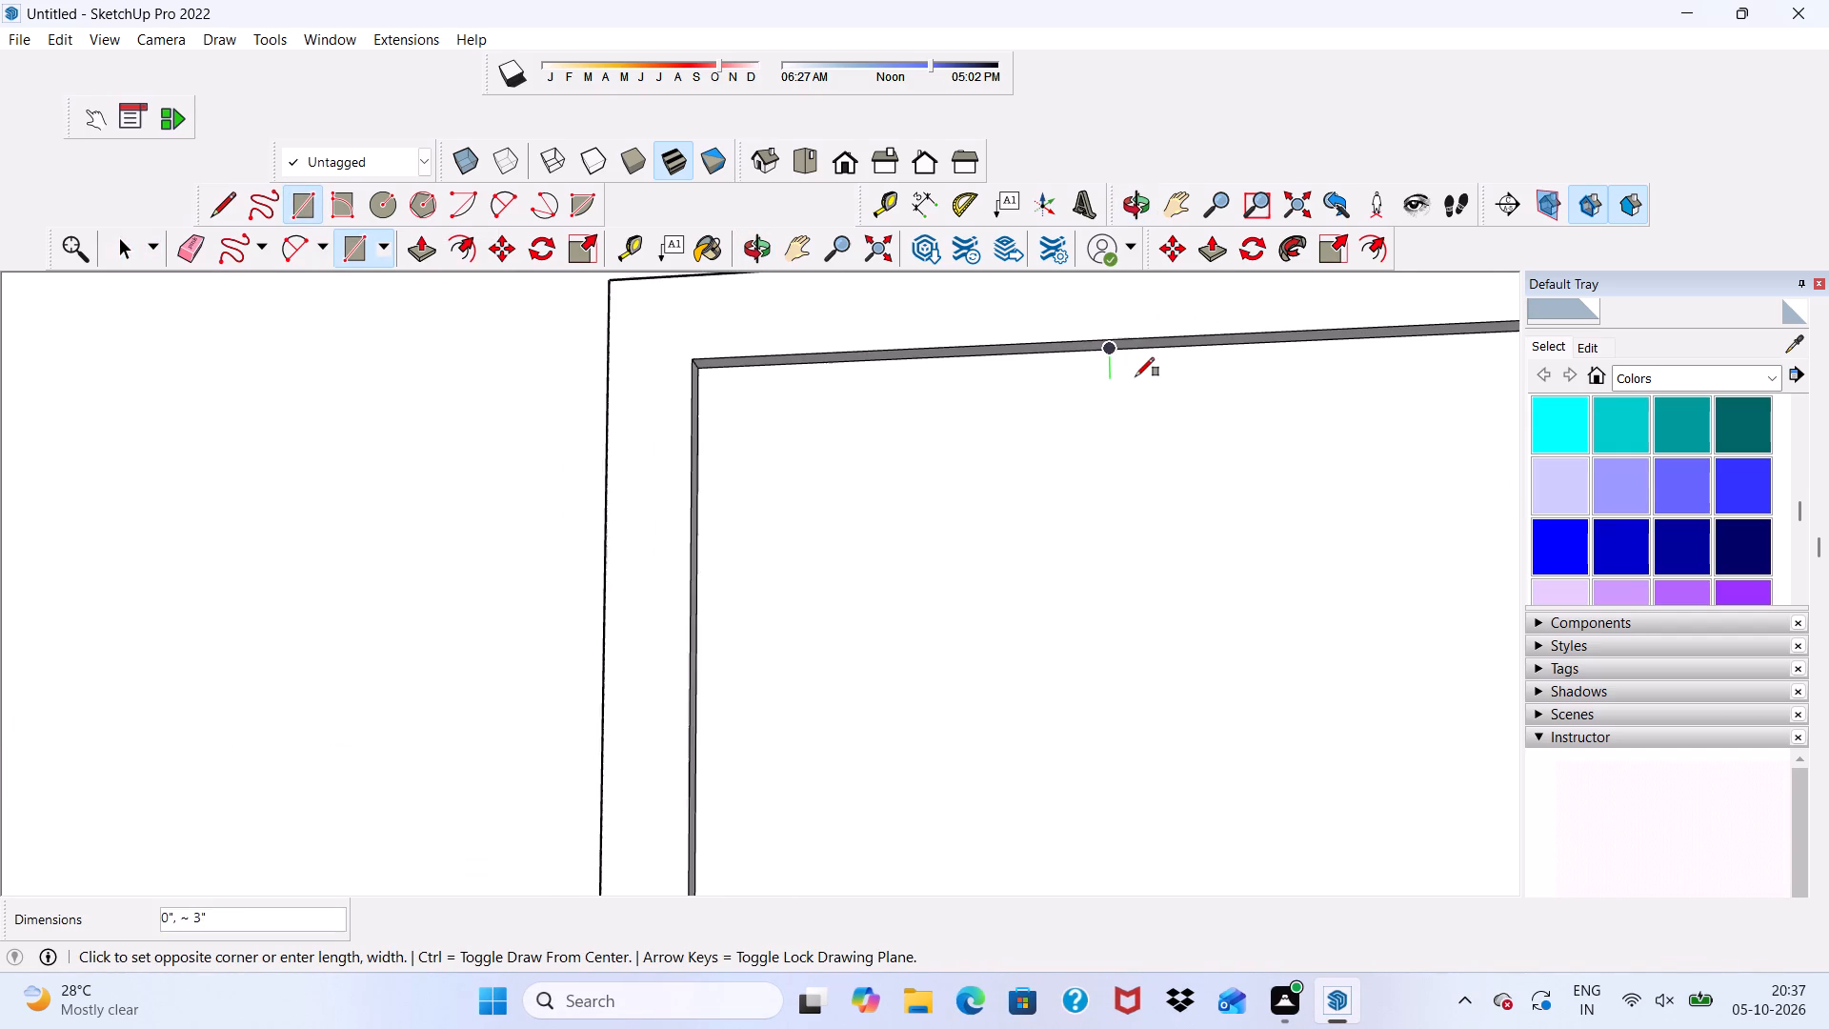
scroll(1136, 376, "down", 2)
scroll(1136, 374, "up", 1)
scroll(1136, 374, "down", 14)
middle_click_drag(1181, 563, 1170, 658)
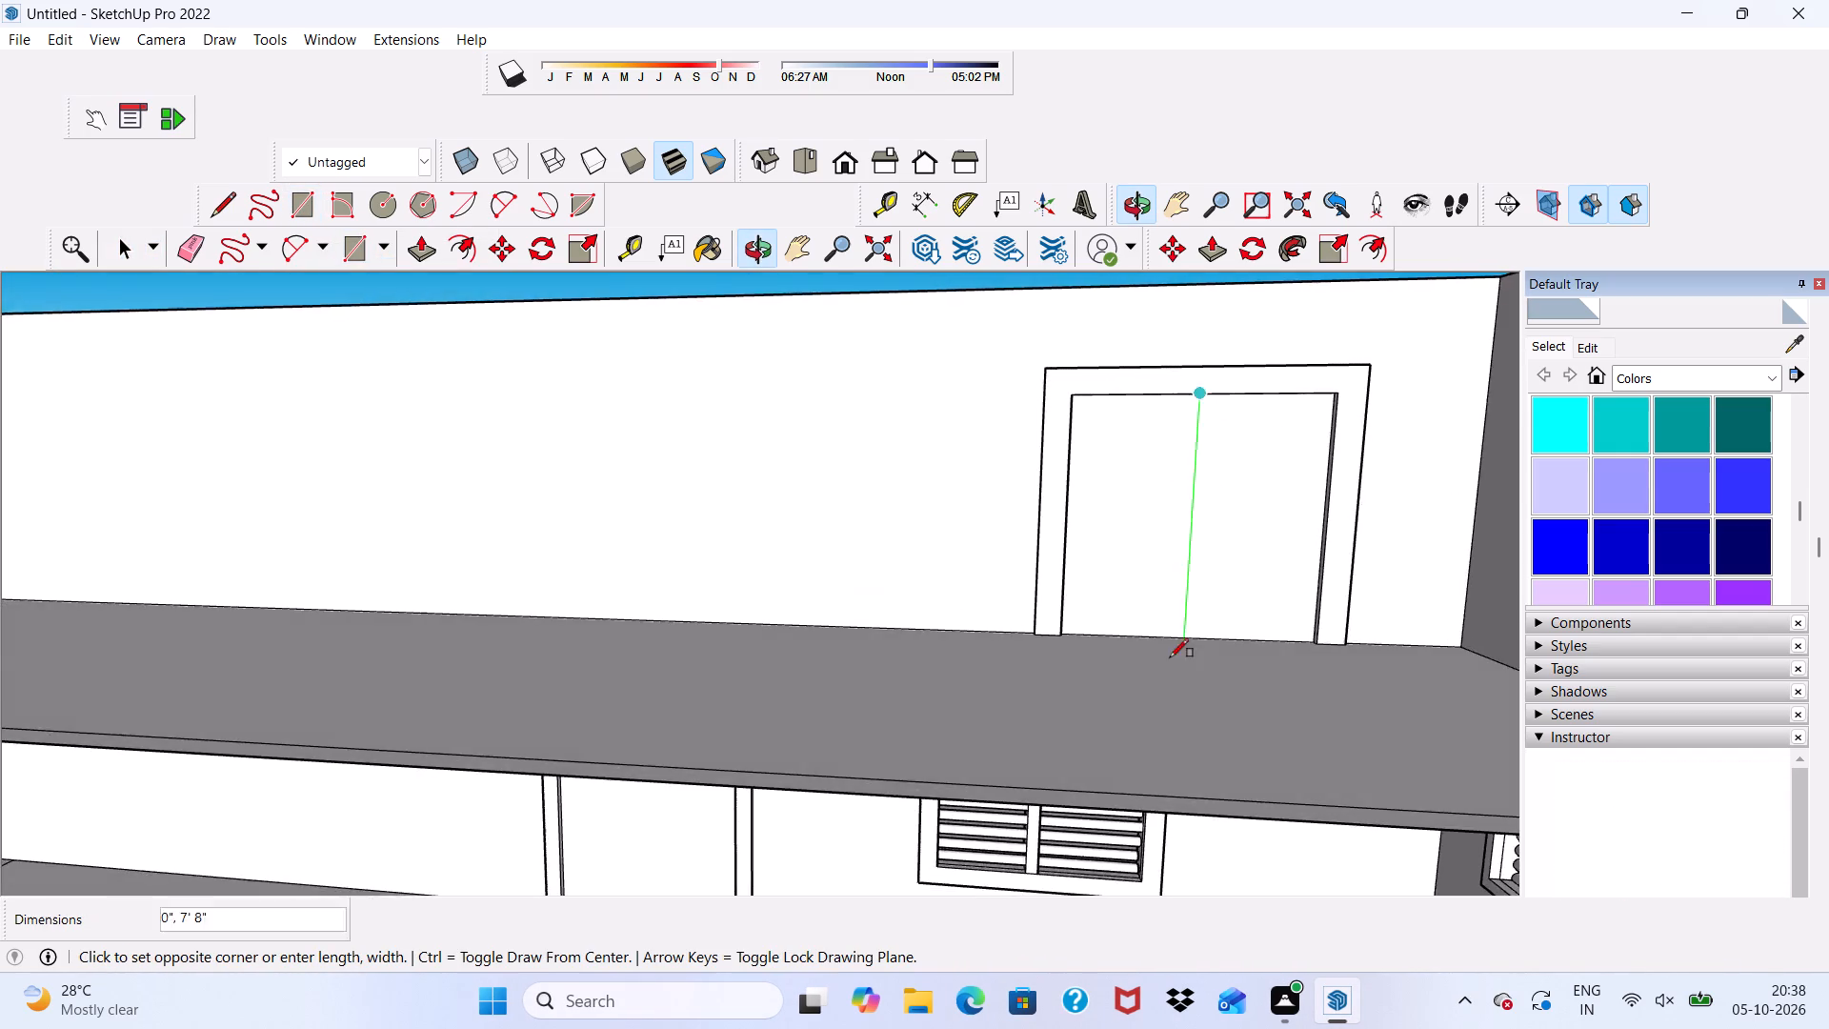
scroll(1170, 656, "up", 4)
left_click(1173, 637)
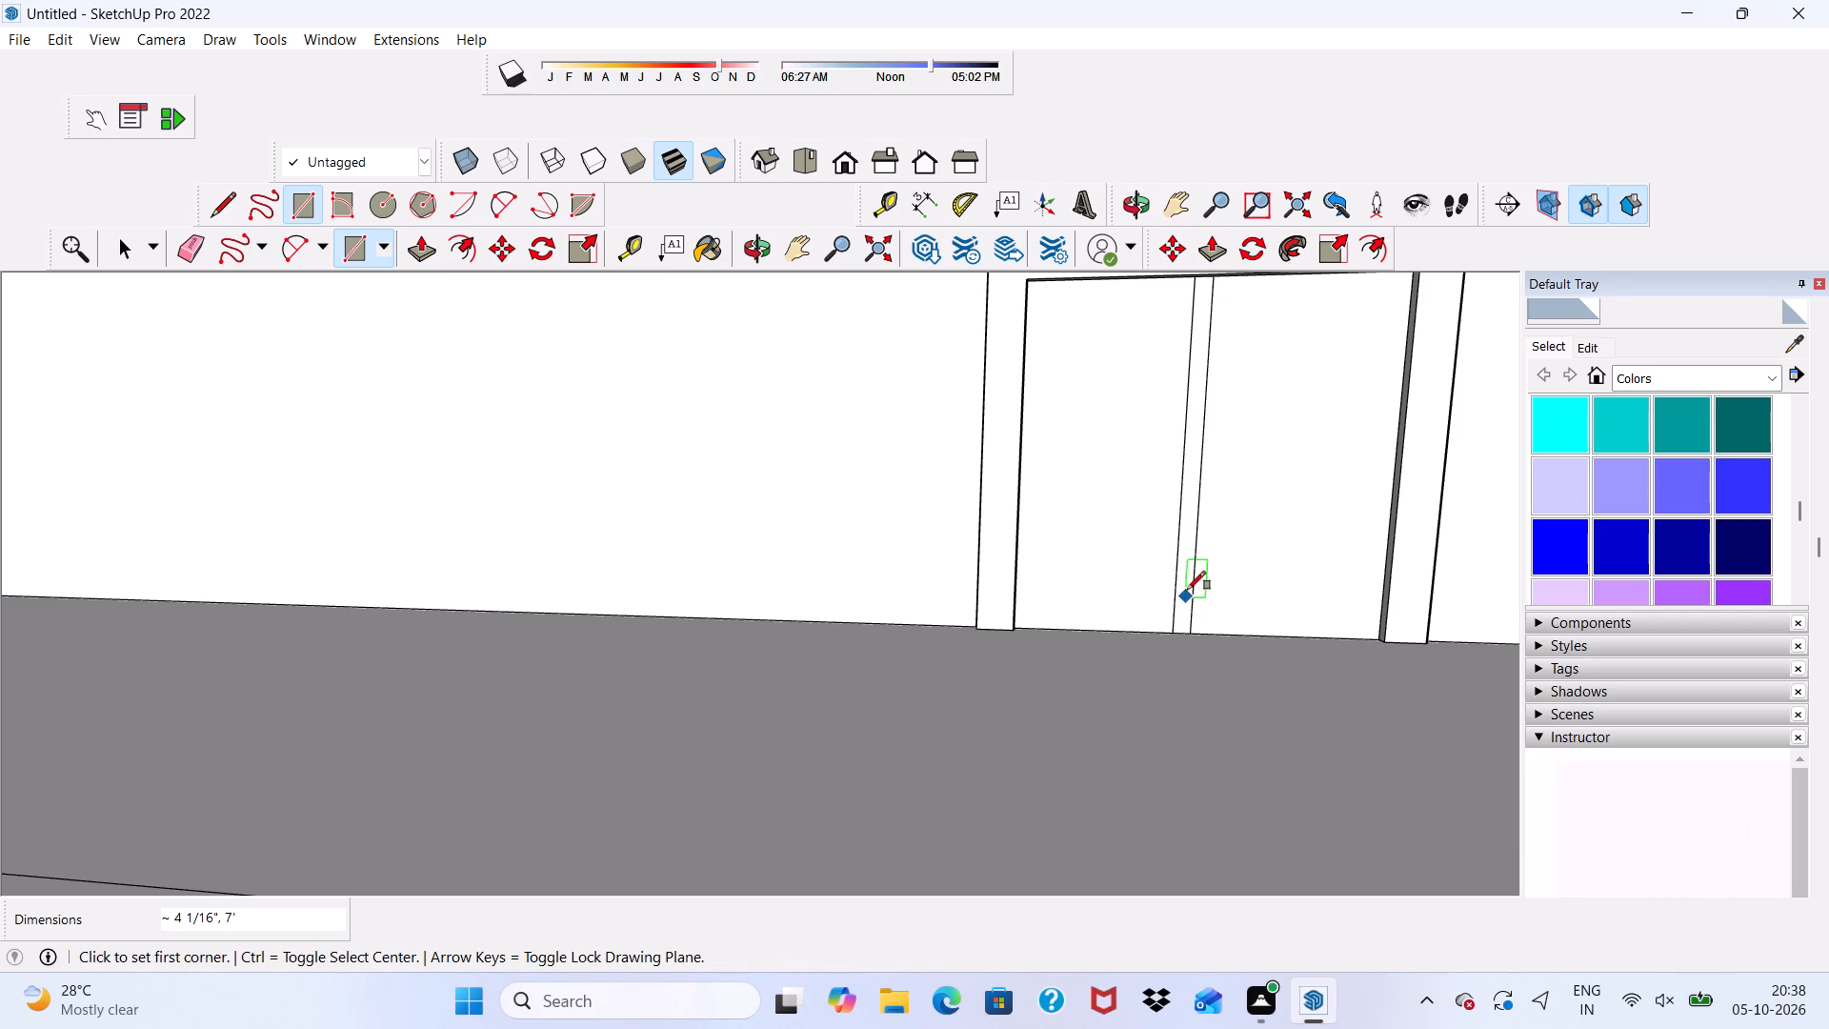
Push/Pull the upper door's central strip outward by 3", flush with the frame face, to form a mullion.
key("b")
scroll(1183, 471, "up", 2)
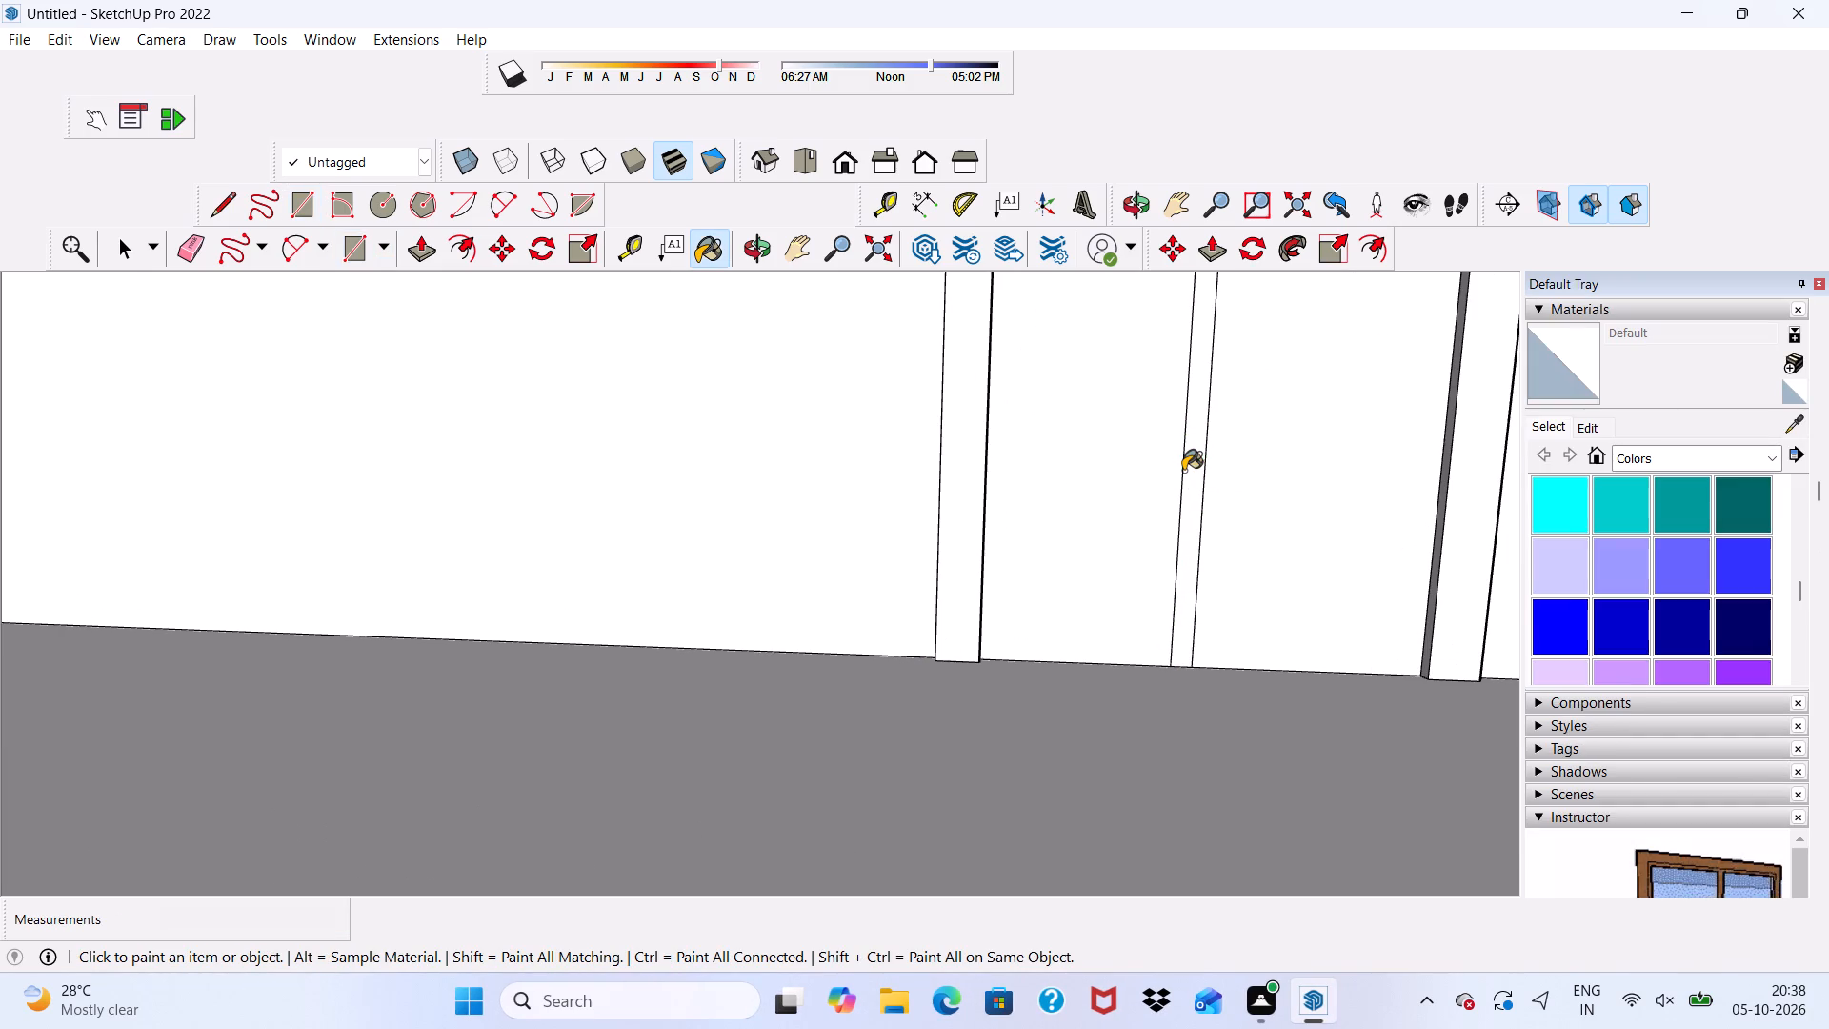
key("space")
left_click(1193, 477)
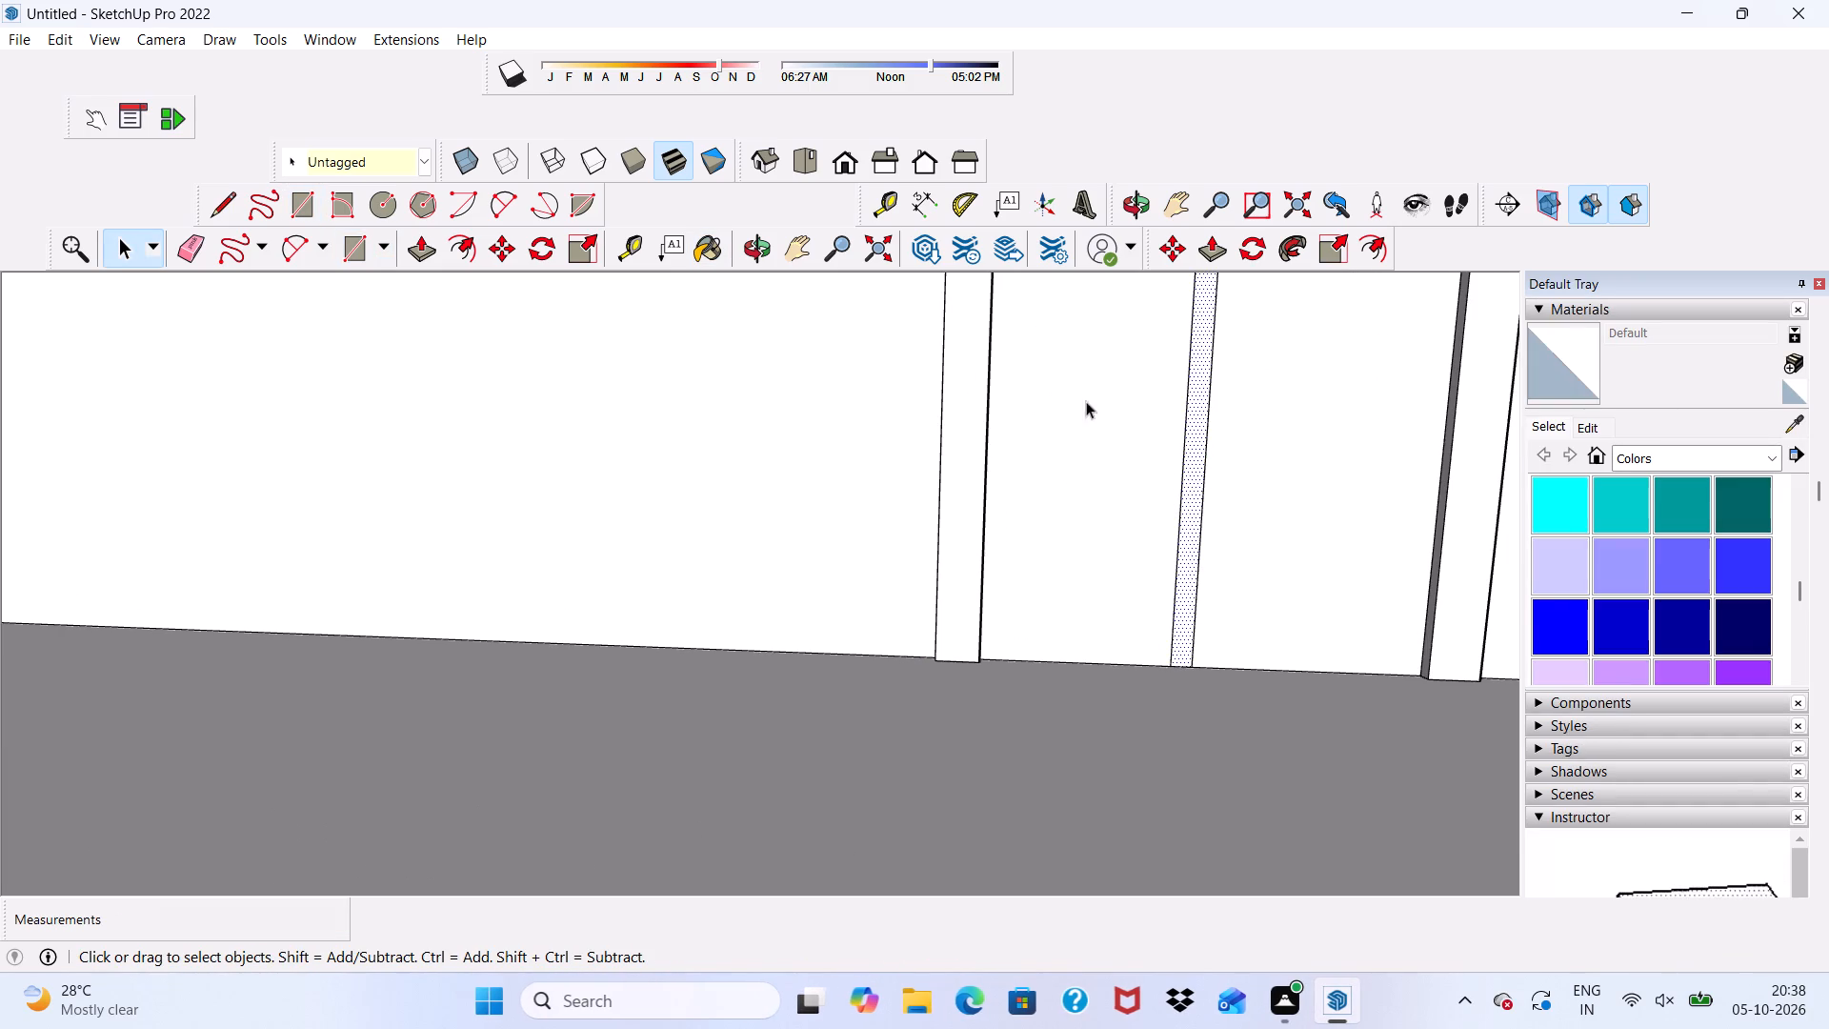
left_click(426, 264)
scroll(1570, 634, "up", 3)
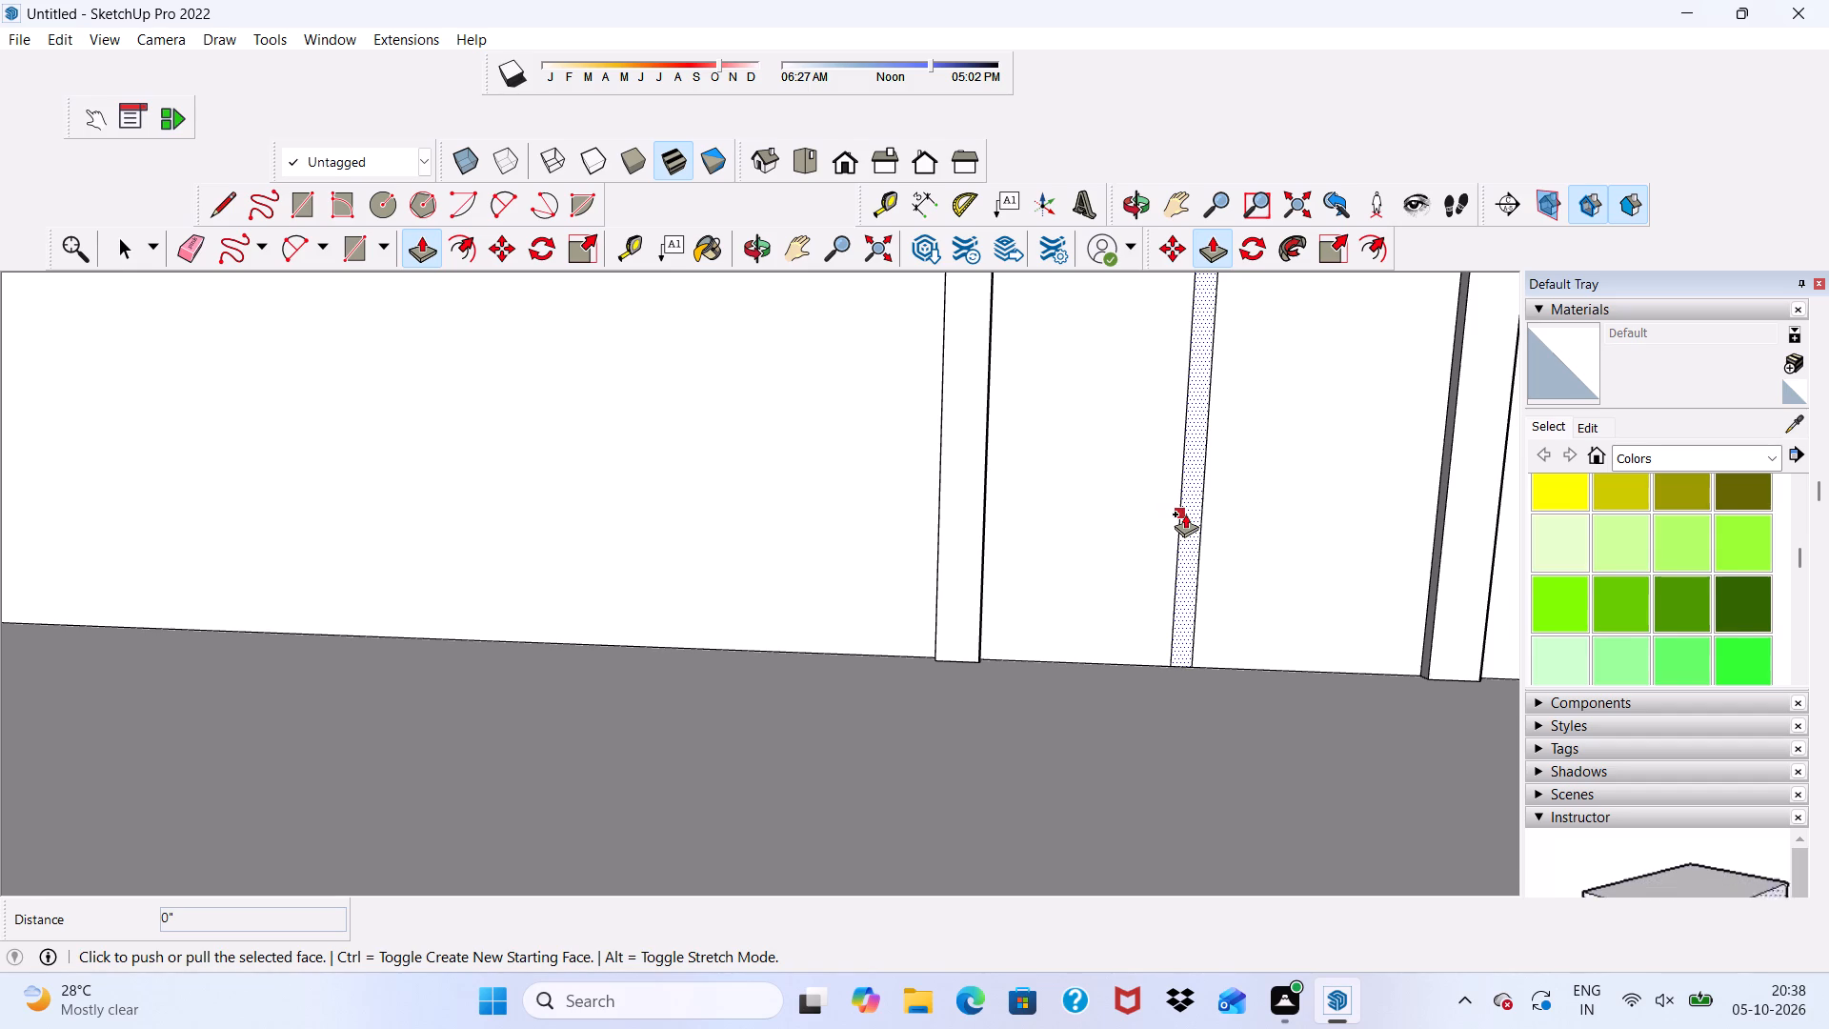
left_click(1186, 514)
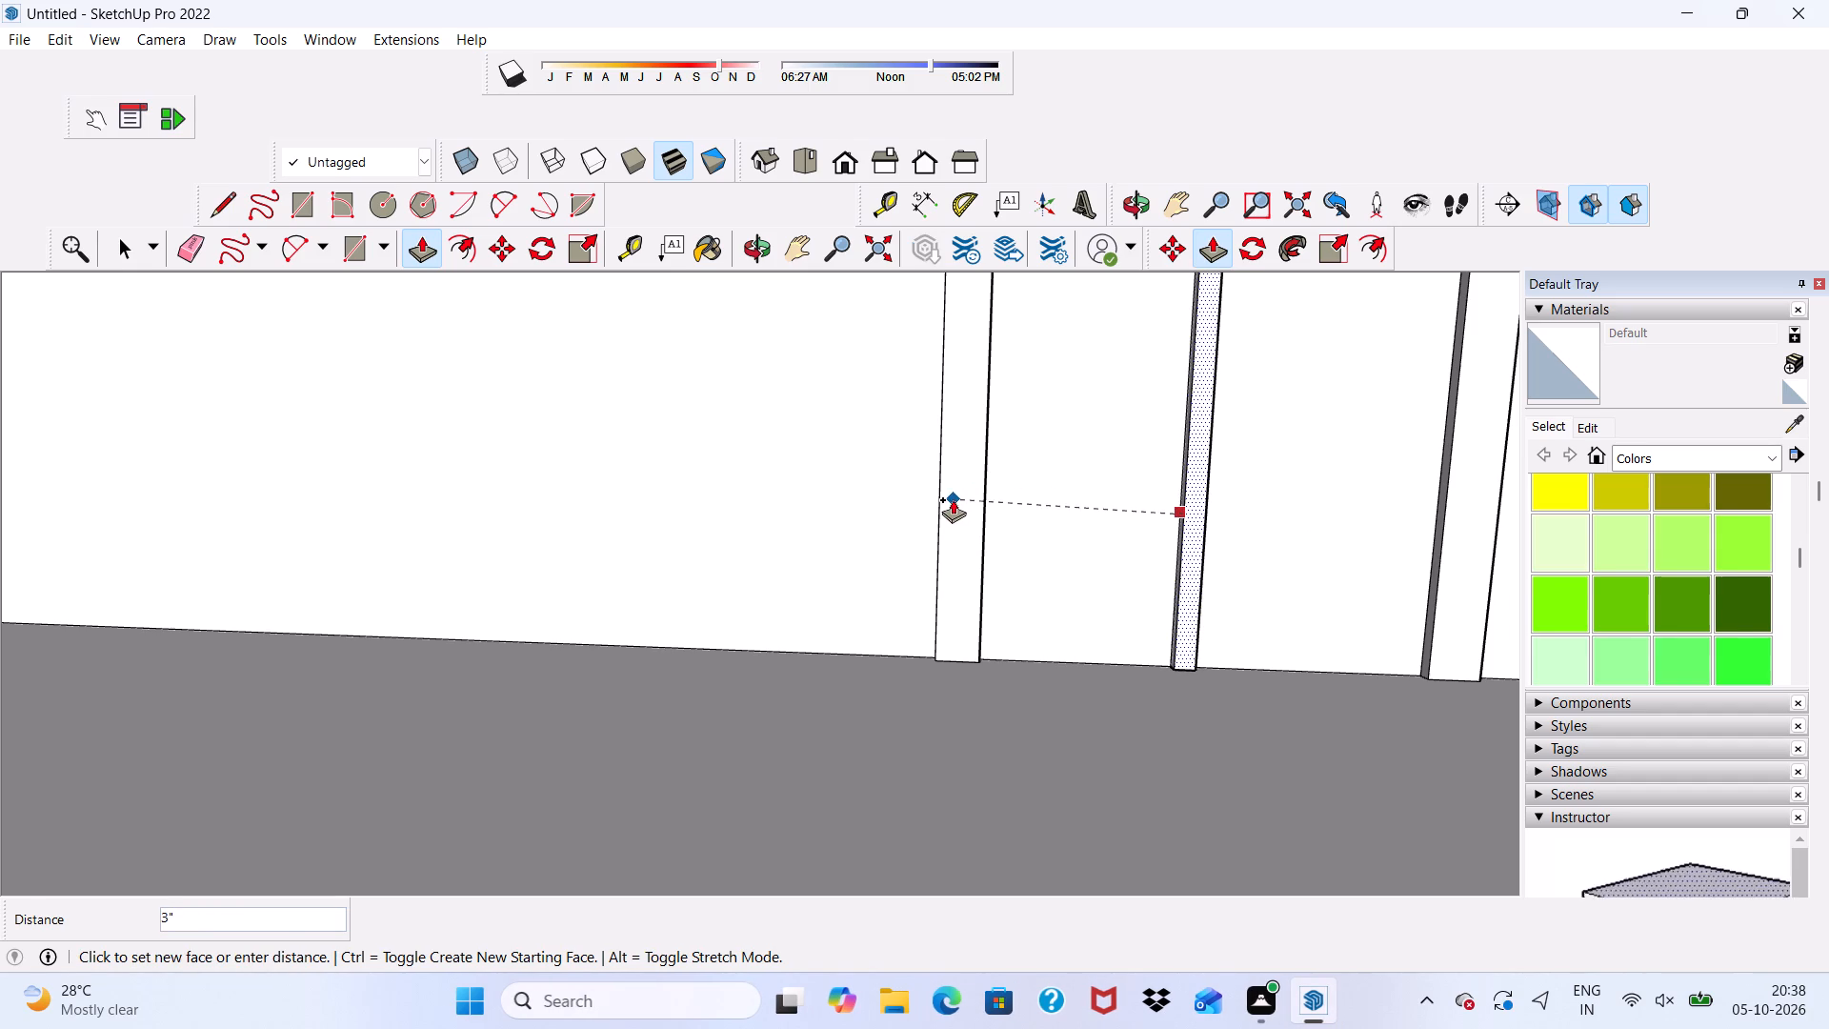
left_click(953, 498)
scroll(953, 498, "down", 3)
scroll(976, 549, "up", 1)
scroll(1129, 603, "down", 6)
key("space")
Draw a circle of about 15/16" radius near the top of the inner jamb face farther from the building's corner.
scroll(1159, 507, "up", 1)
scroll(1159, 507, "down", 5)
middle_click_drag(1159, 506, 1268, 449)
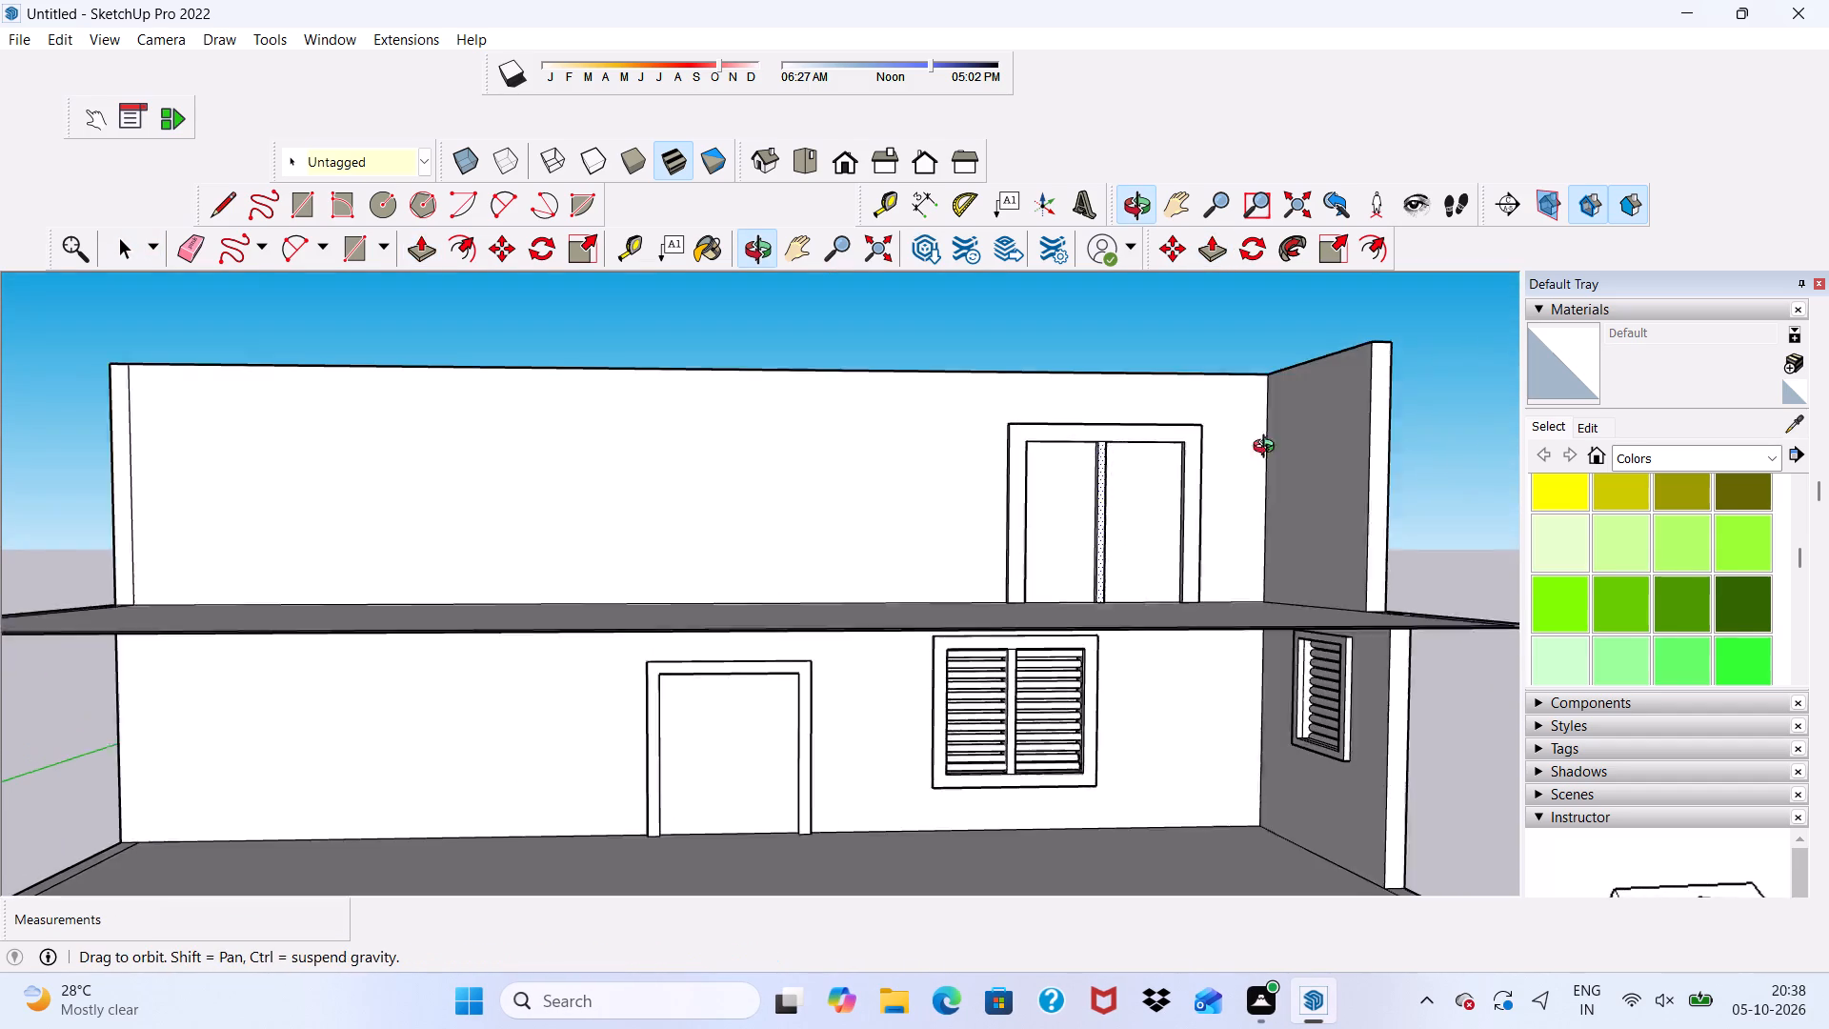
middle_click_drag(1268, 449, 1271, 447)
scroll(1245, 462, "up", 9)
scroll(951, 464, "down", 4)
middle_click_drag(951, 464, 925, 513)
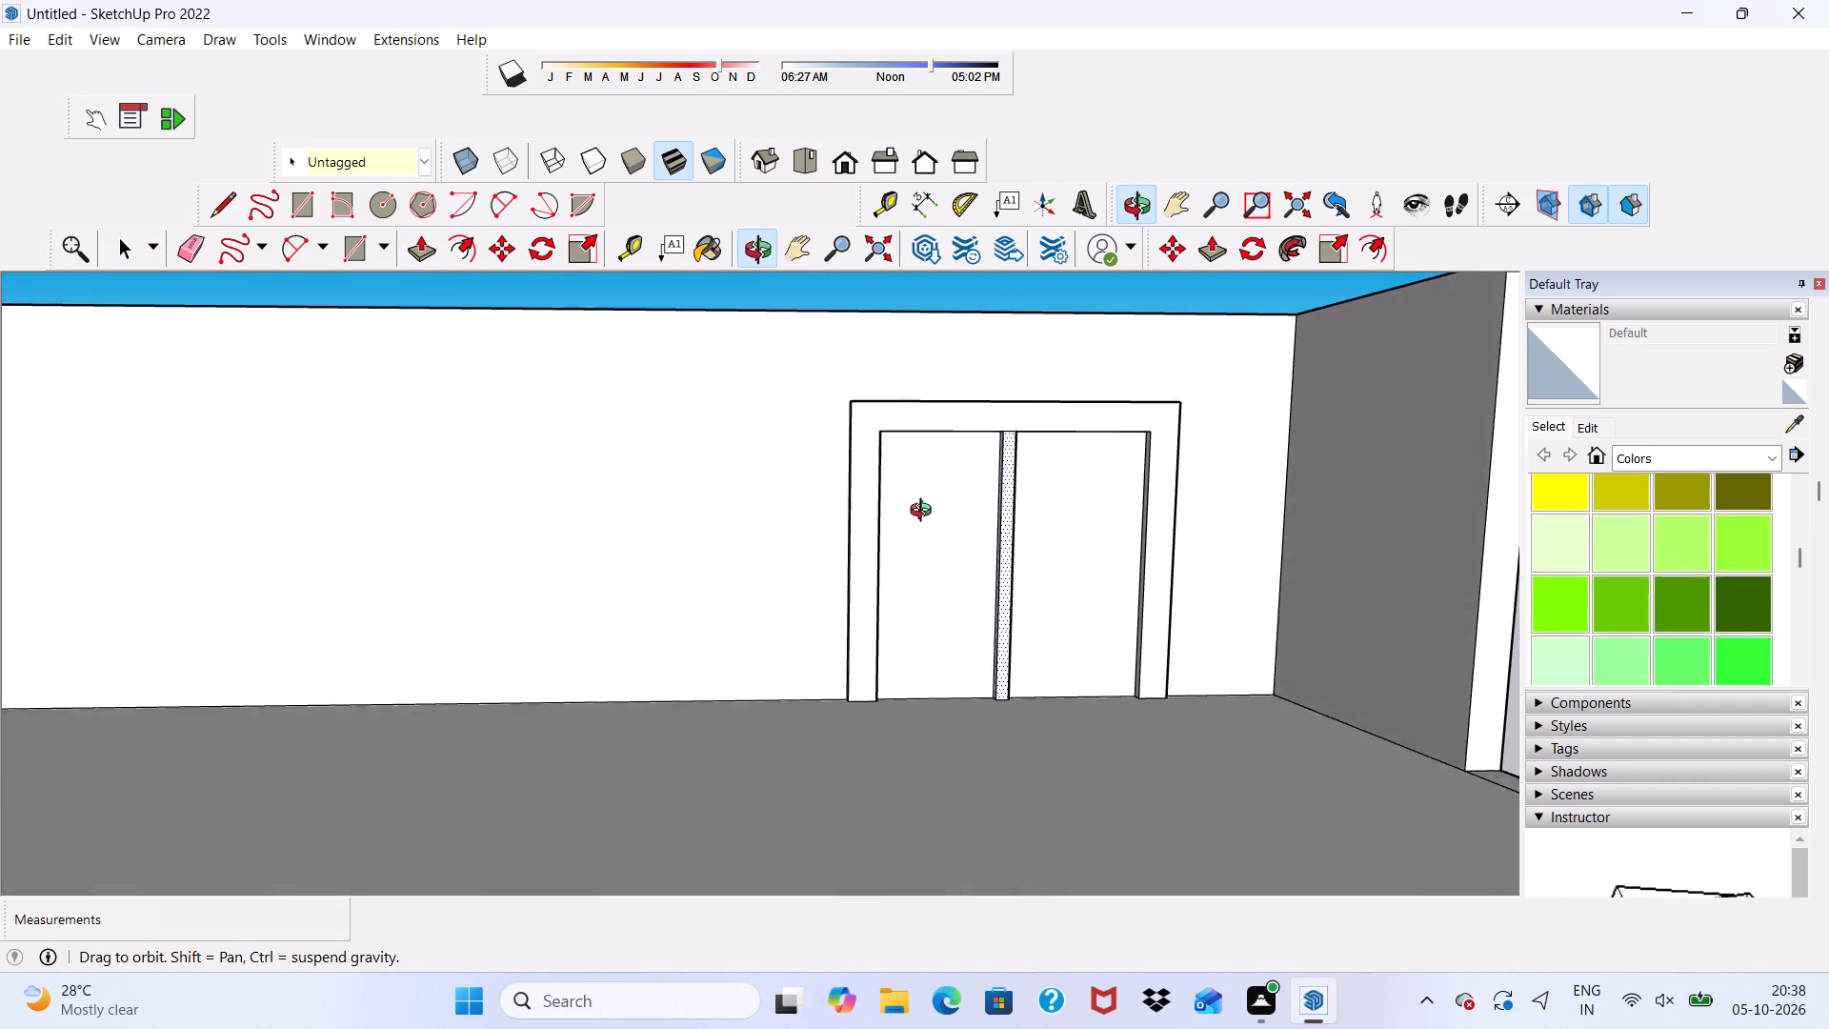
middle_click_drag(925, 513, 906, 540)
scroll(906, 540, "up", 1)
scroll(906, 541, "down", 5)
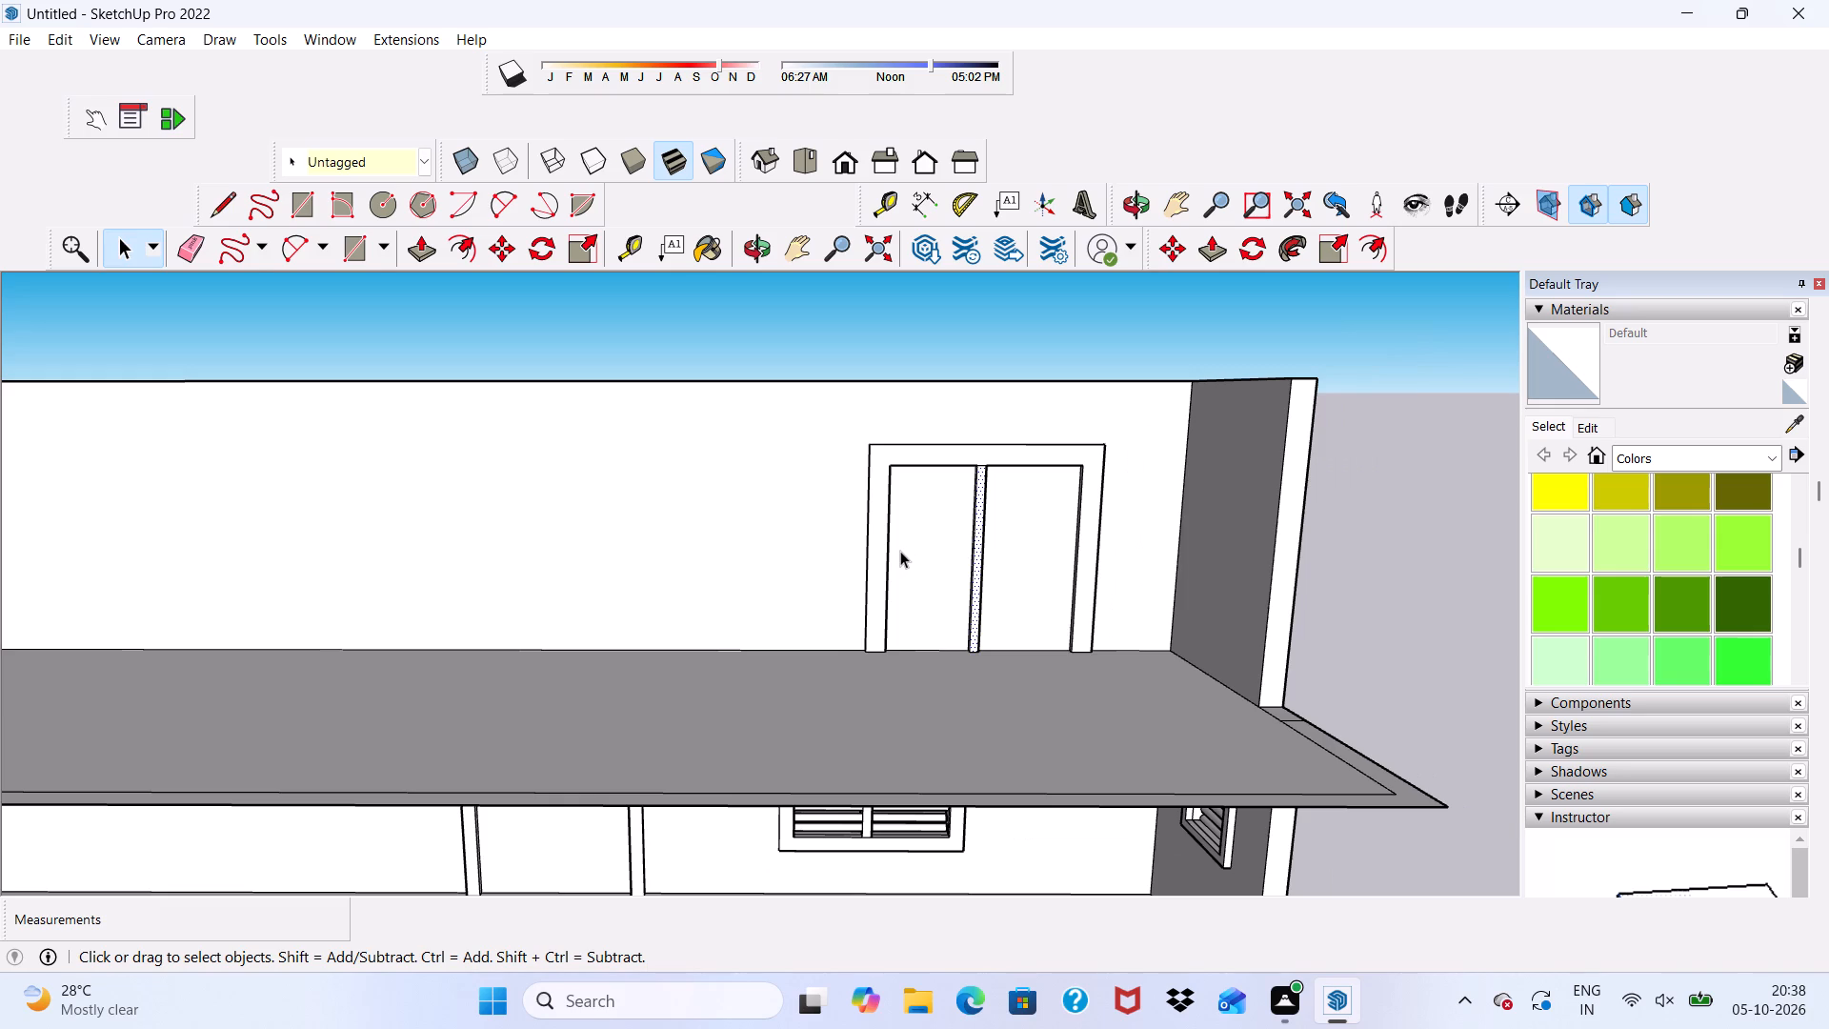
scroll(900, 551, "up", 4)
middle_click_drag(931, 505, 908, 443)
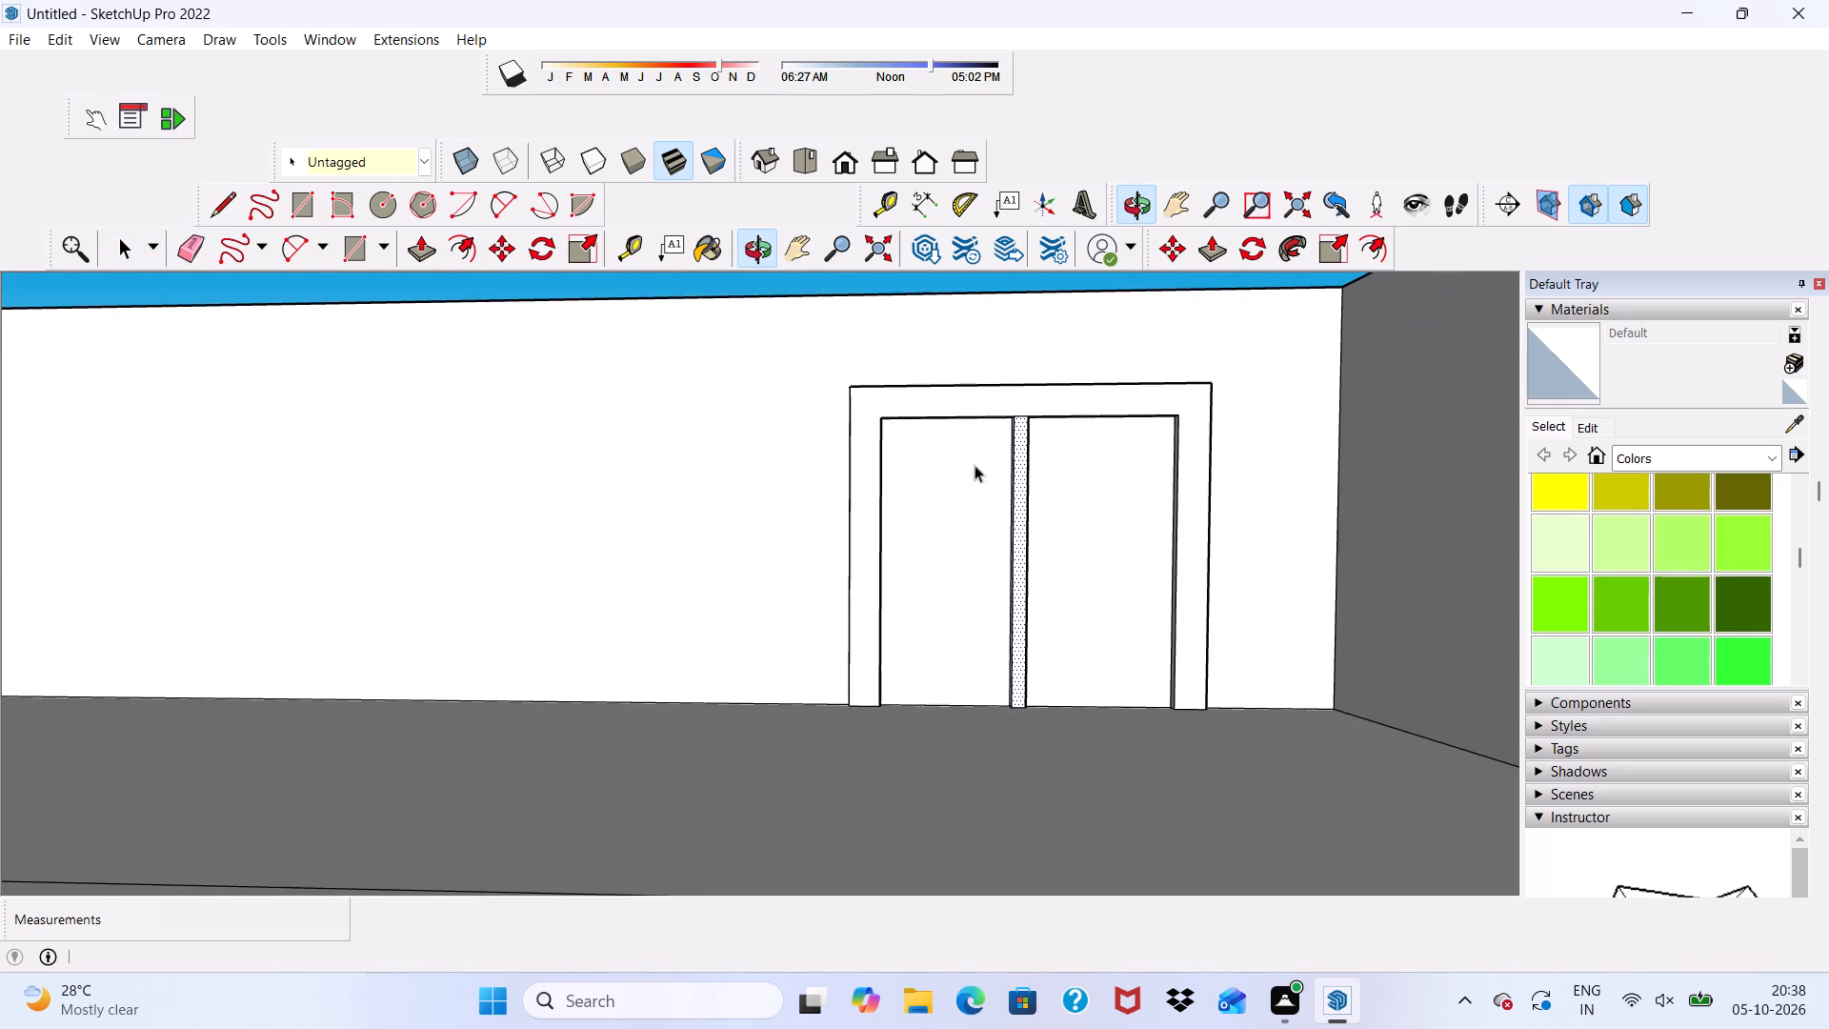
scroll(1069, 485, "up", 4)
middle_click_drag(1069, 485, 840, 495)
scroll(840, 474, "up", 5)
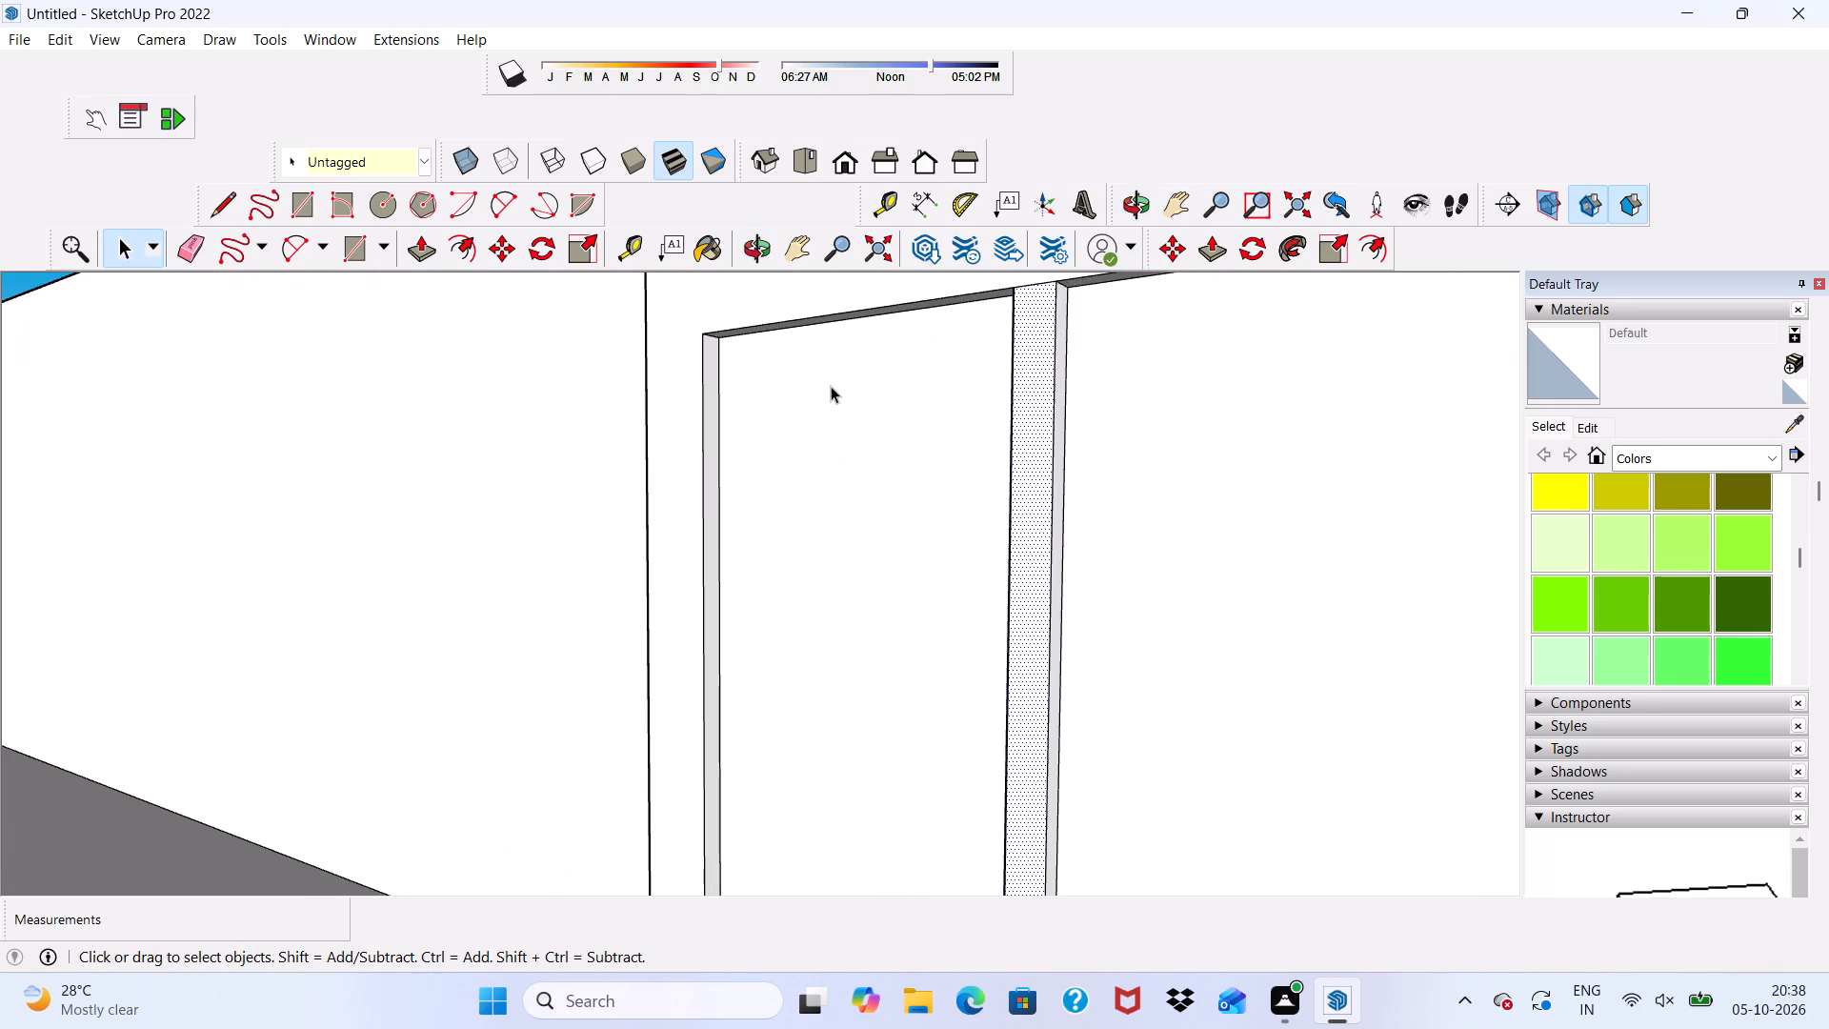
scroll(745, 334, "up", 5)
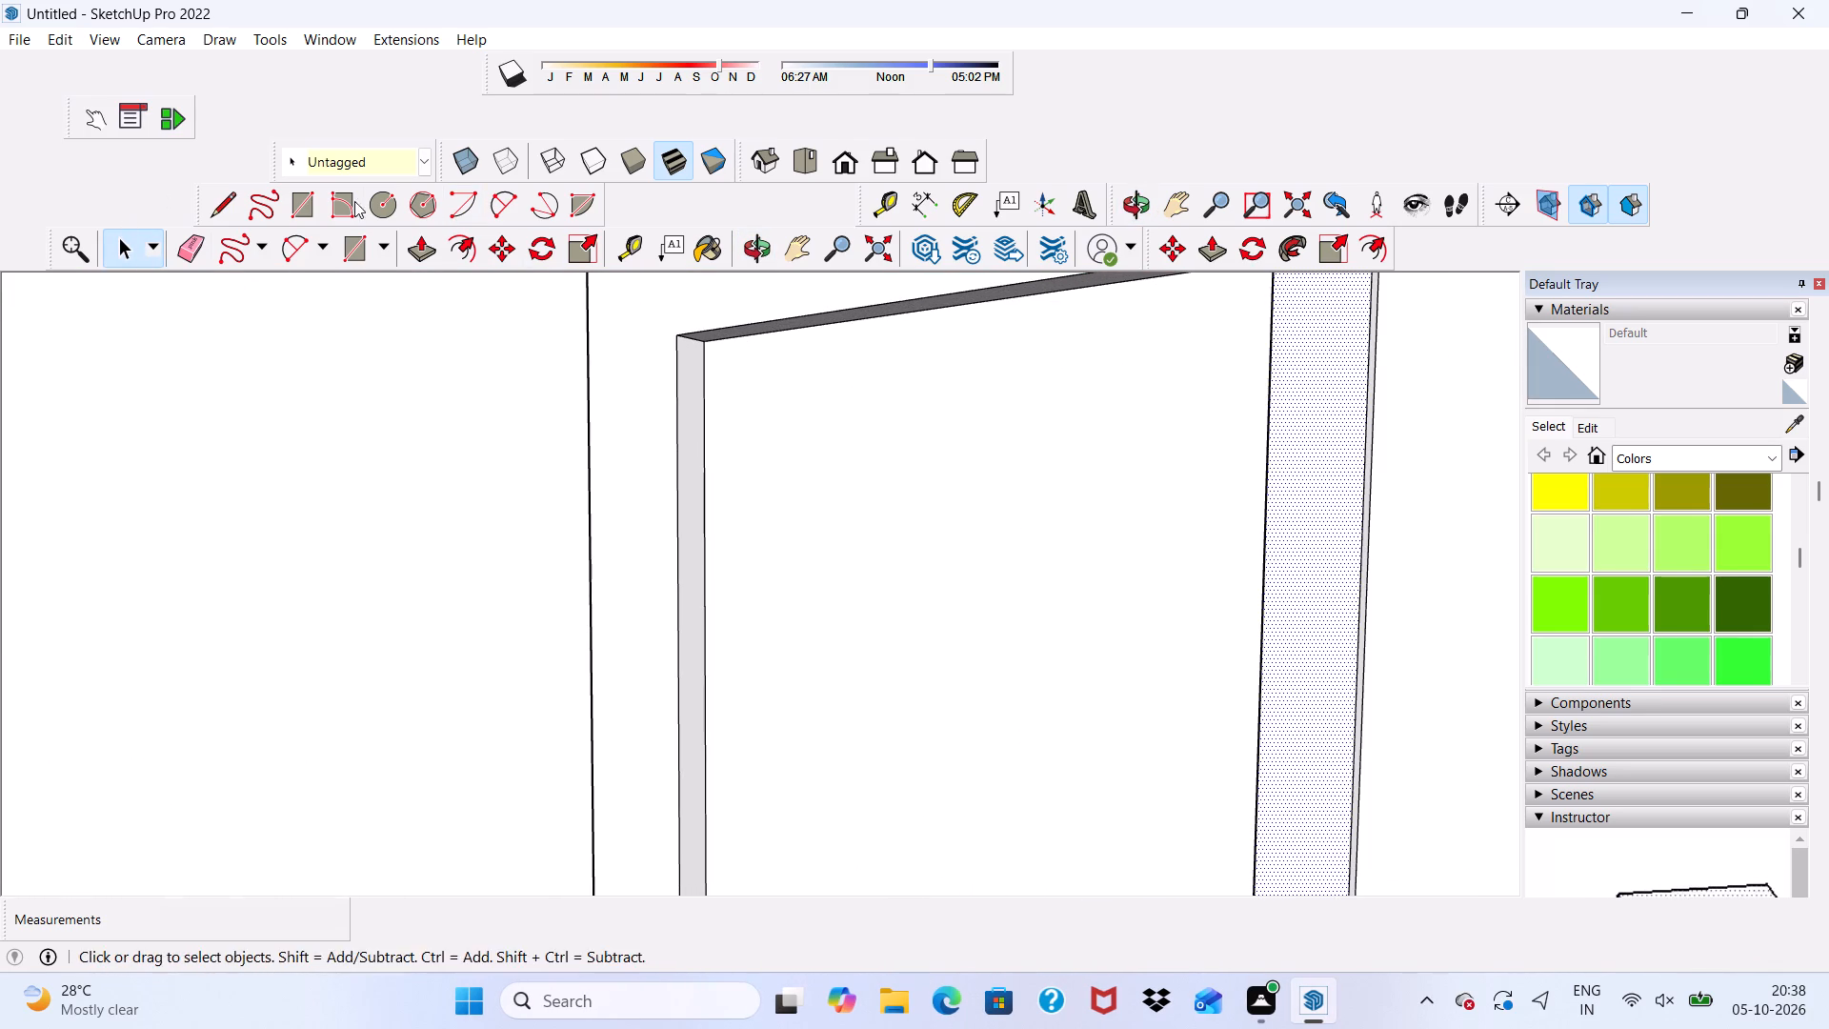
left_click(393, 204)
scroll(595, 418, "up", 3)
scroll(775, 373, "up", 3)
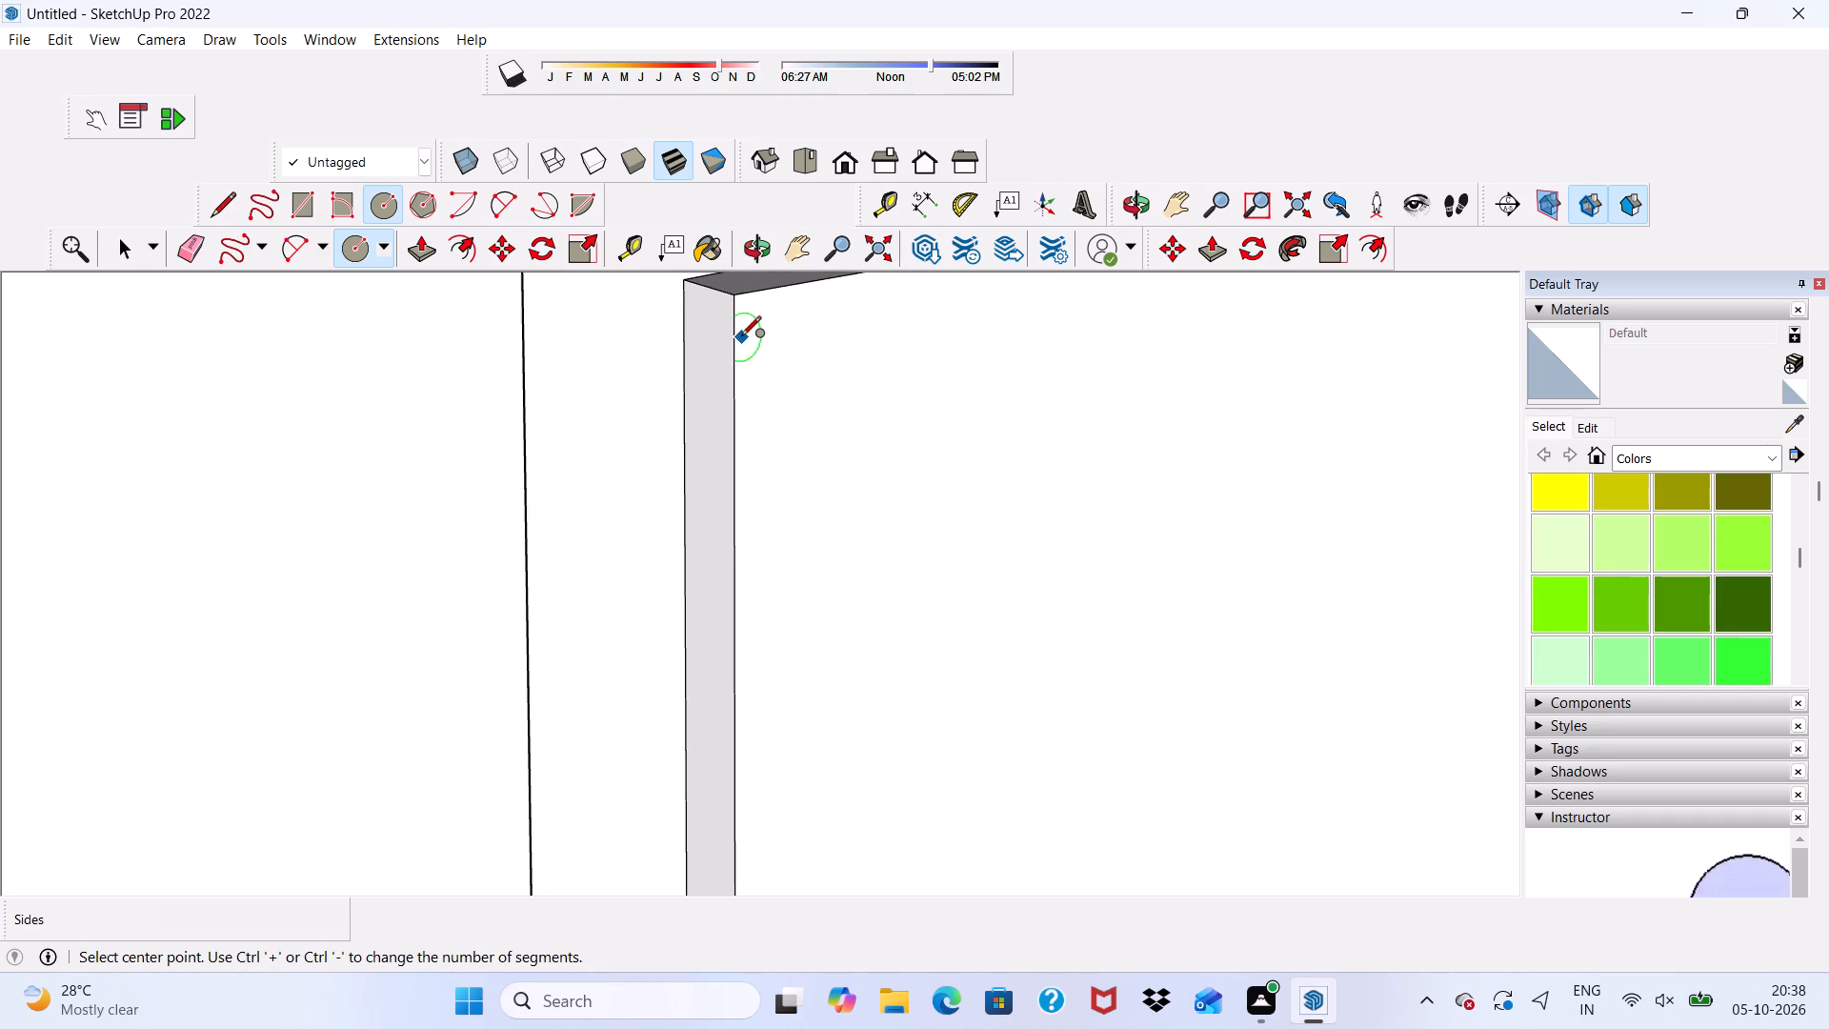
scroll(718, 339, "up", 2)
left_click(709, 329)
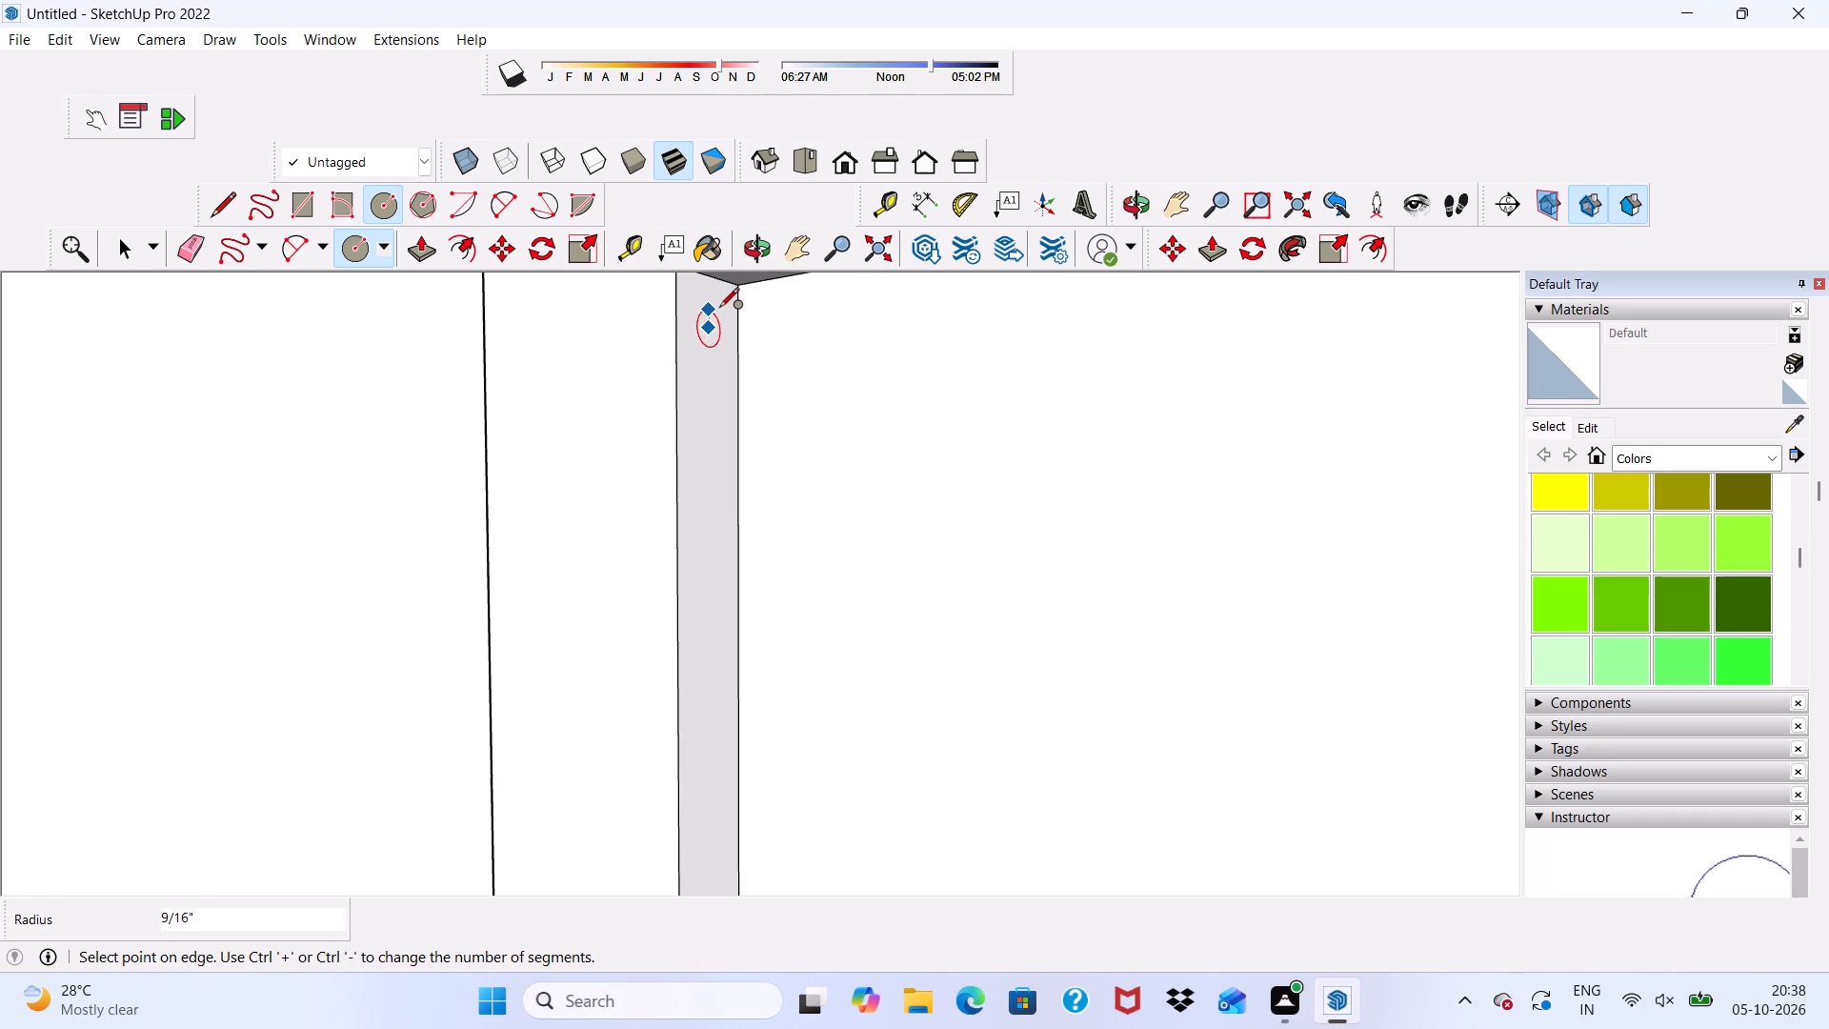
left_click(720, 298)
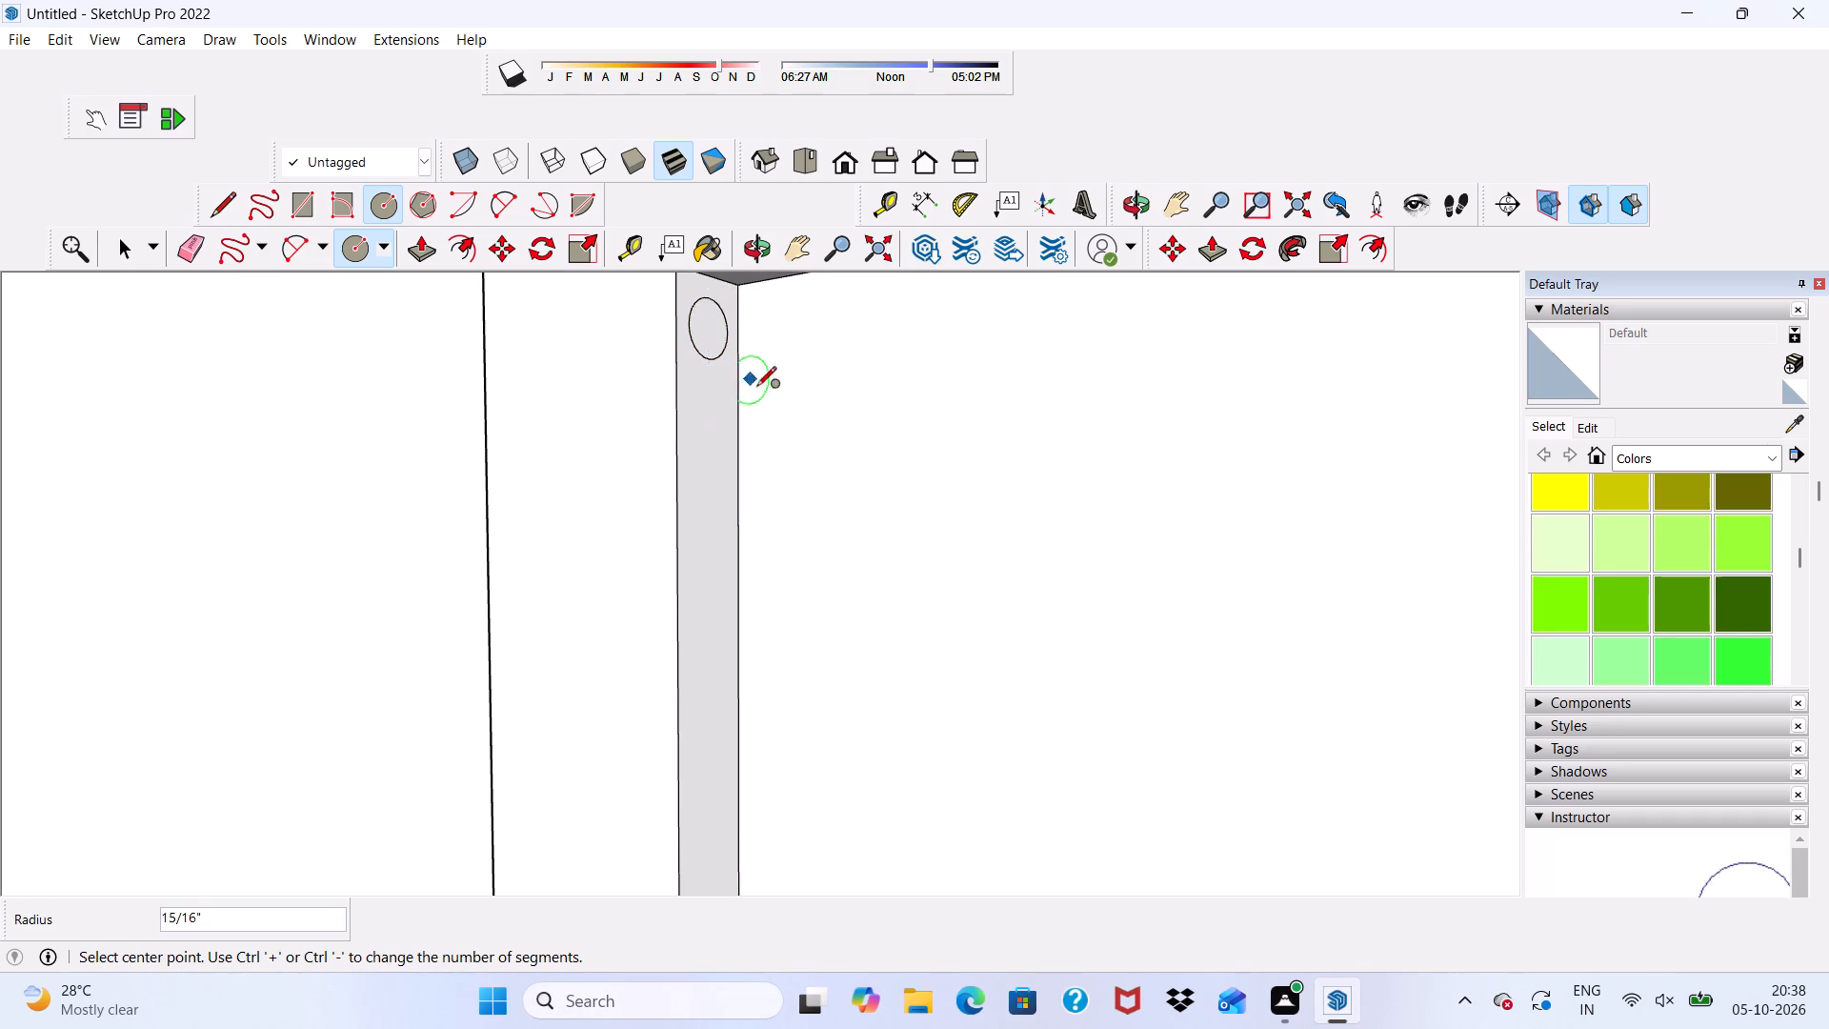
scroll(754, 384, "down", 3)
Copy the jamb circle 2 3/4" straight down and repeat the copy 20 times along the jamb.
key("space")
double_click(717, 344)
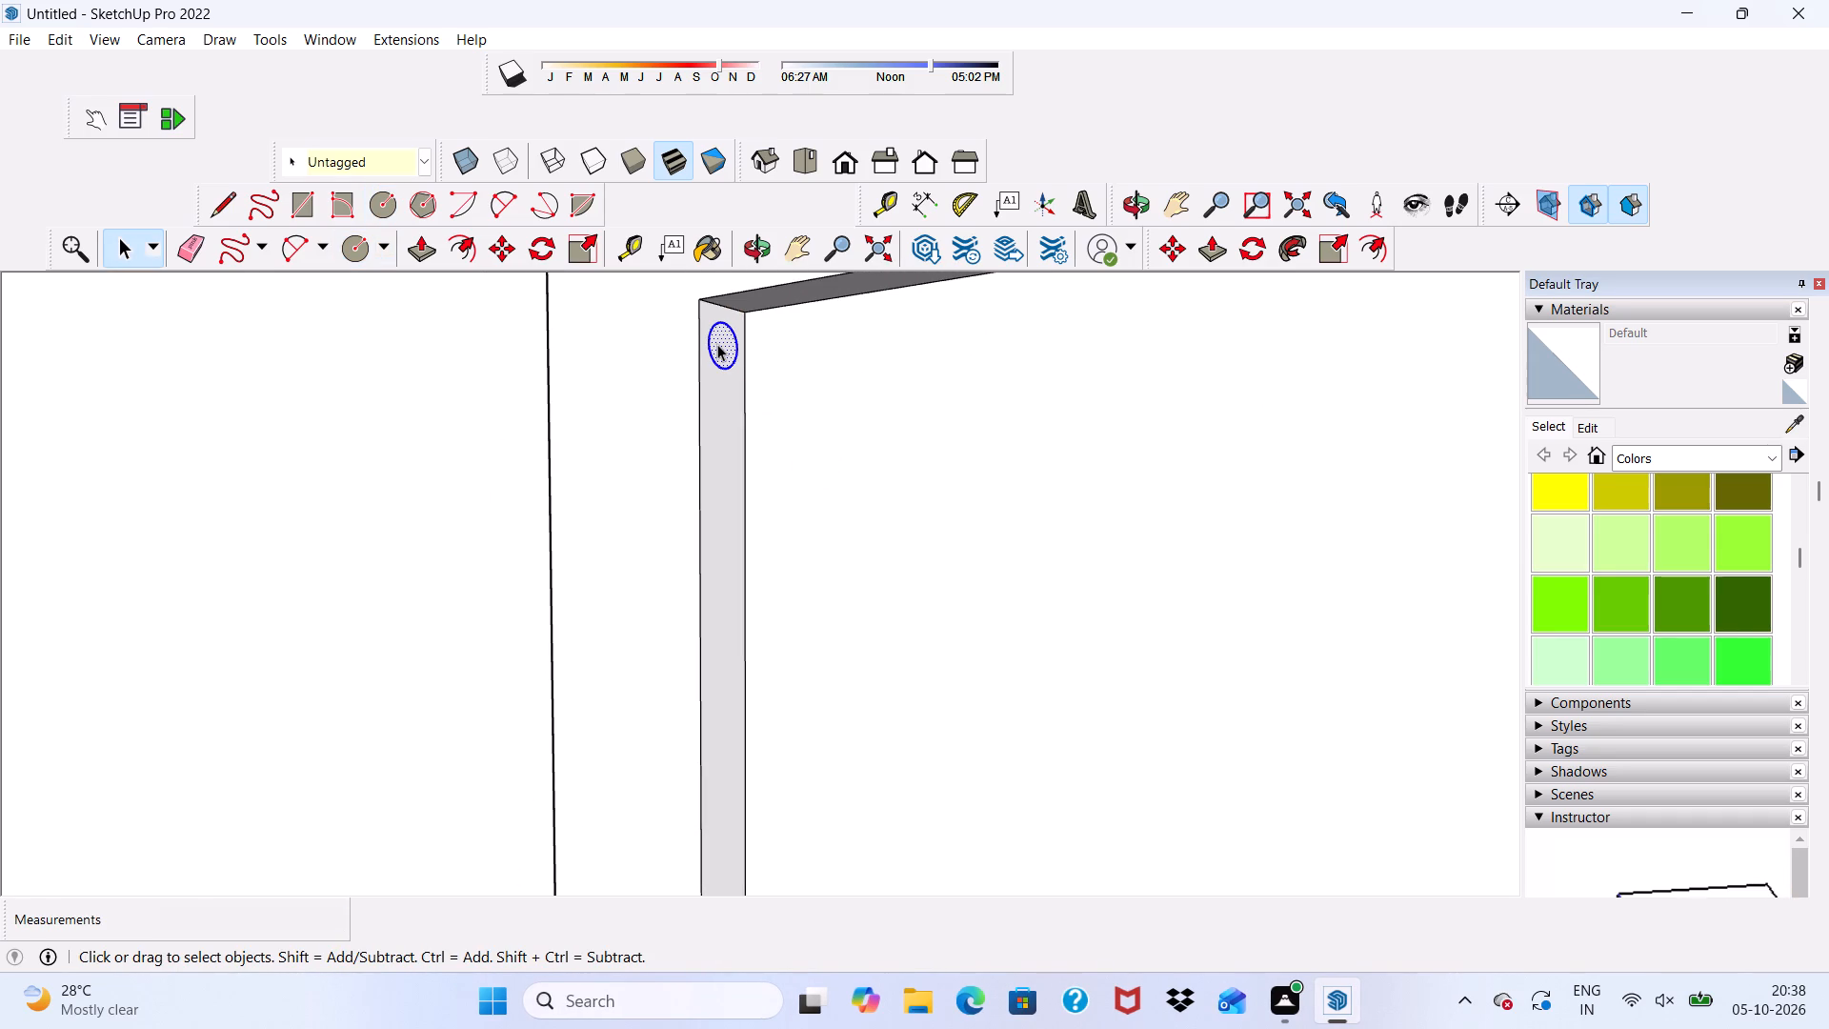
left_click(508, 245)
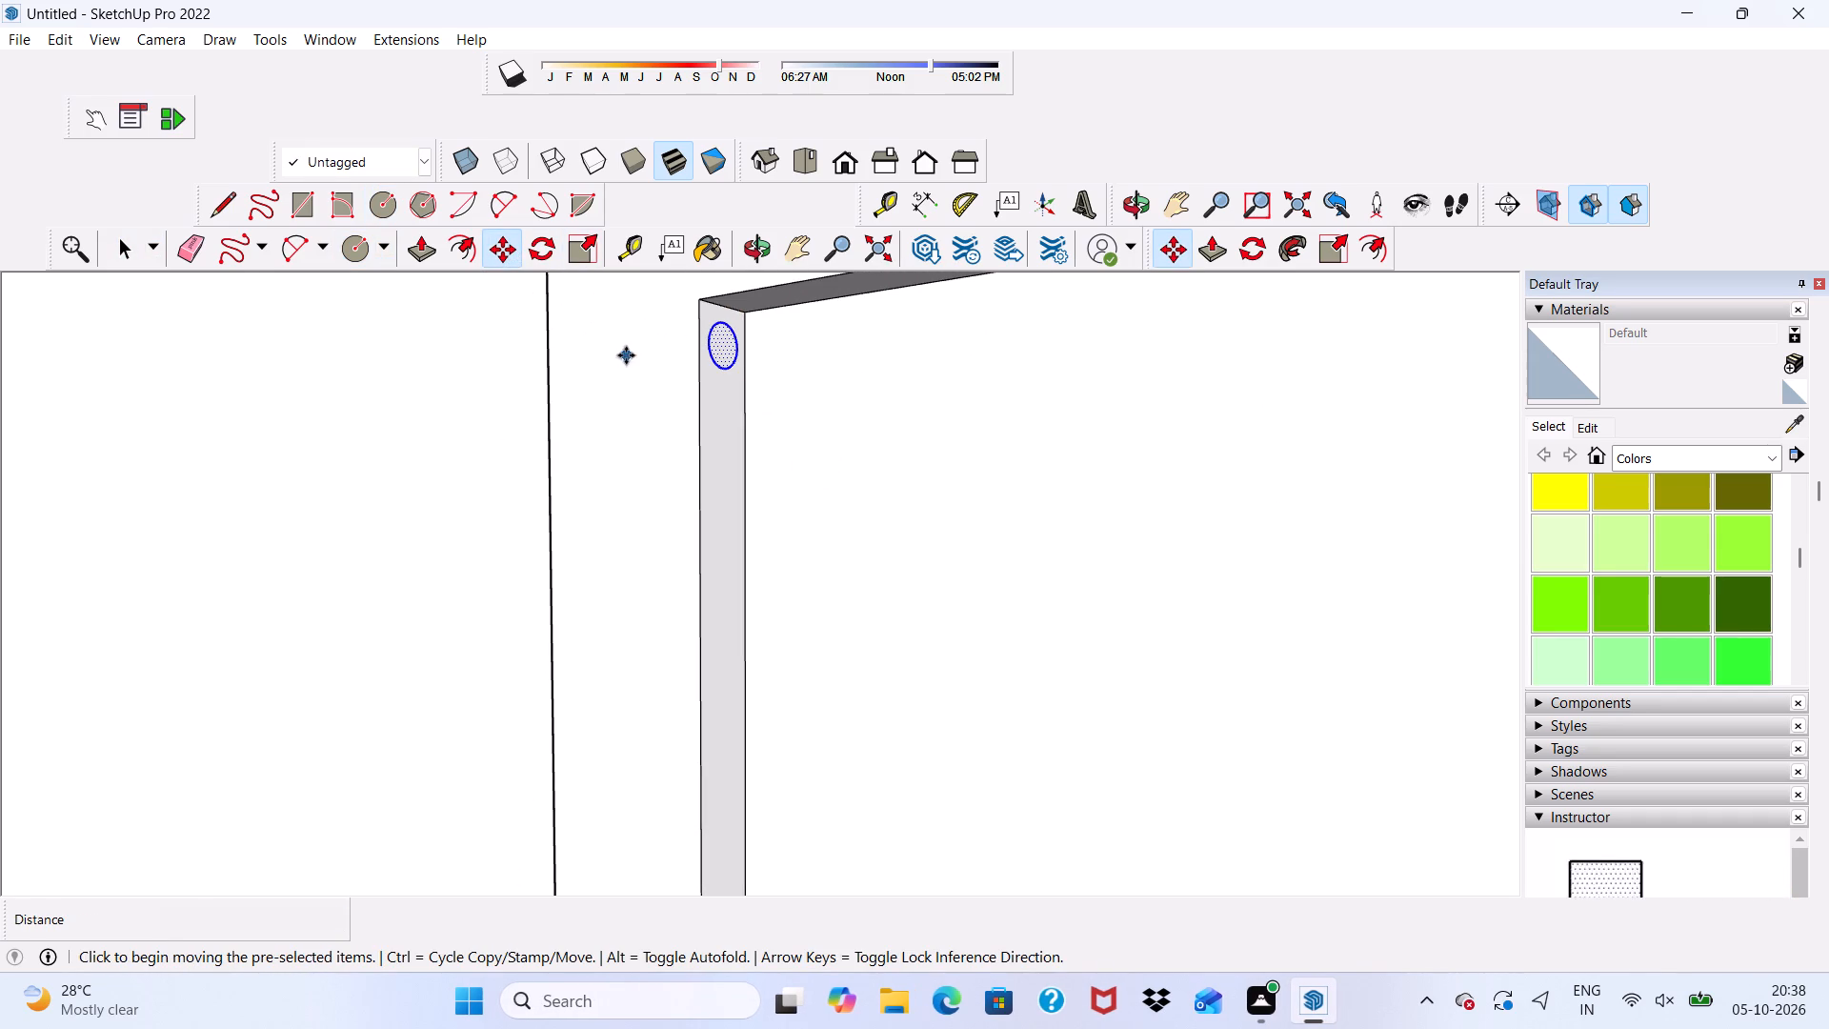
left_click(727, 344)
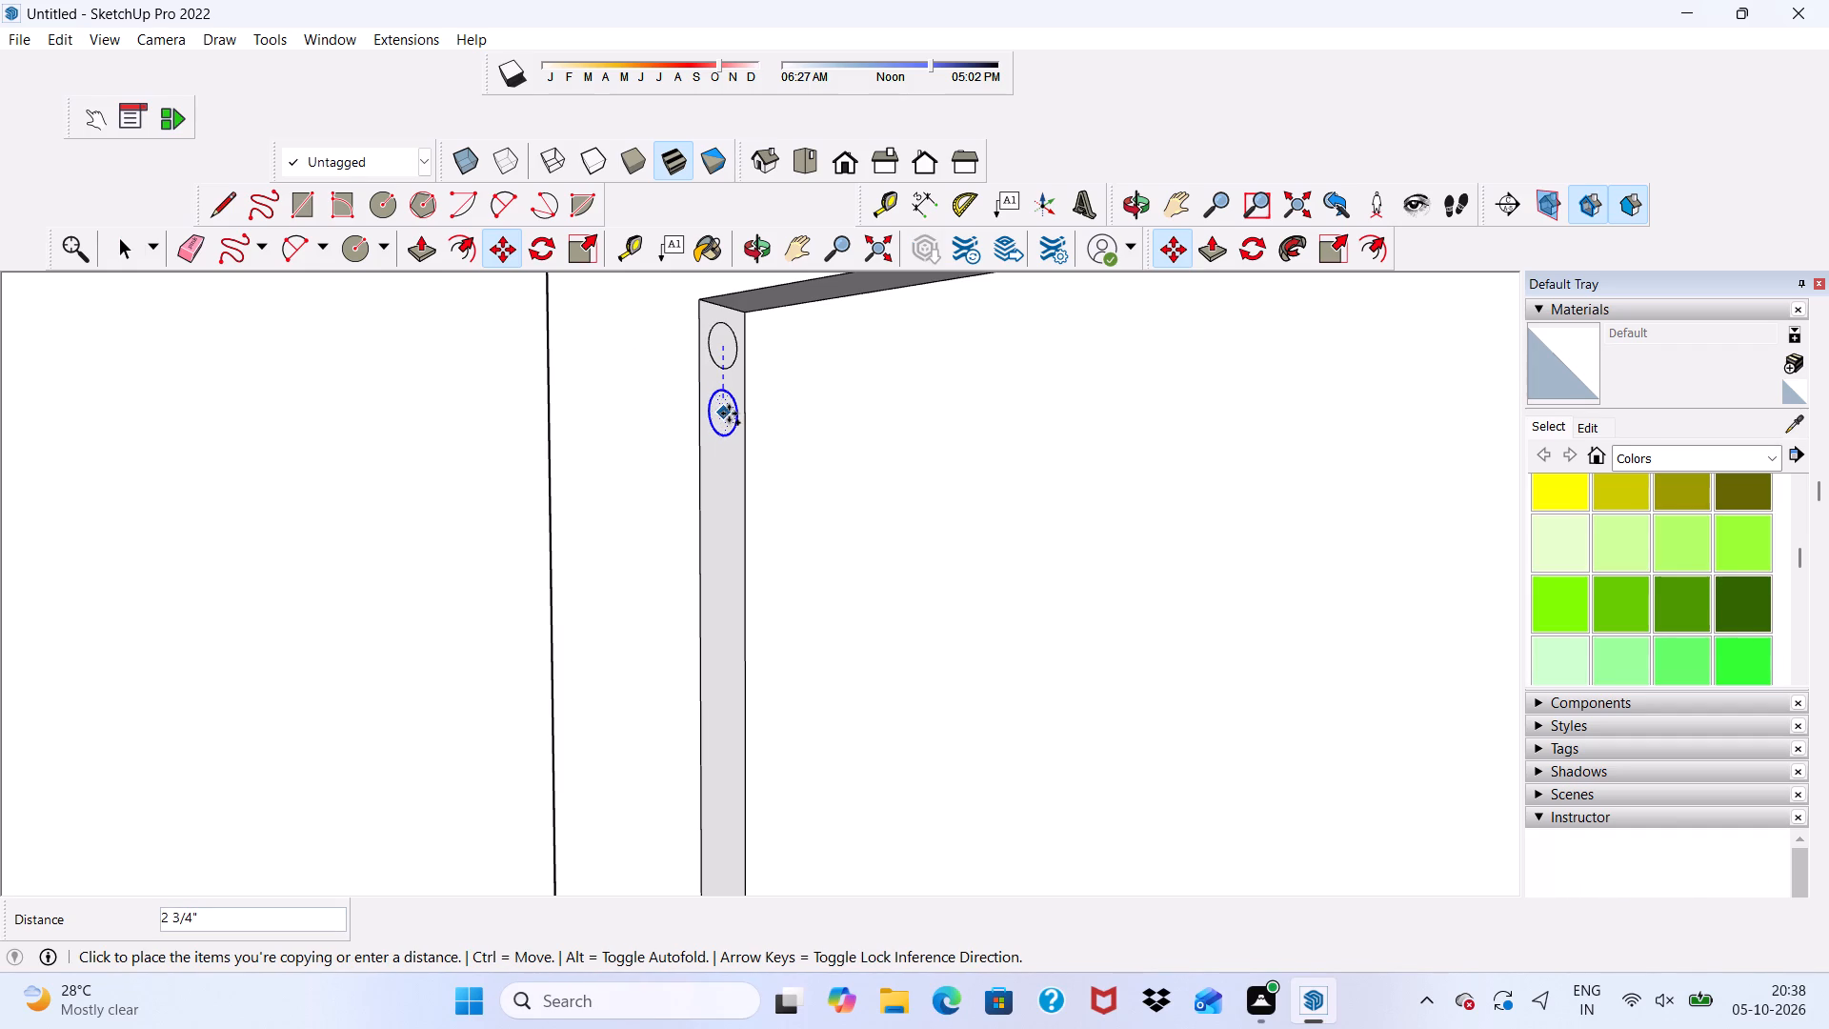
left_click(729, 414)
key("shift+asterisk")
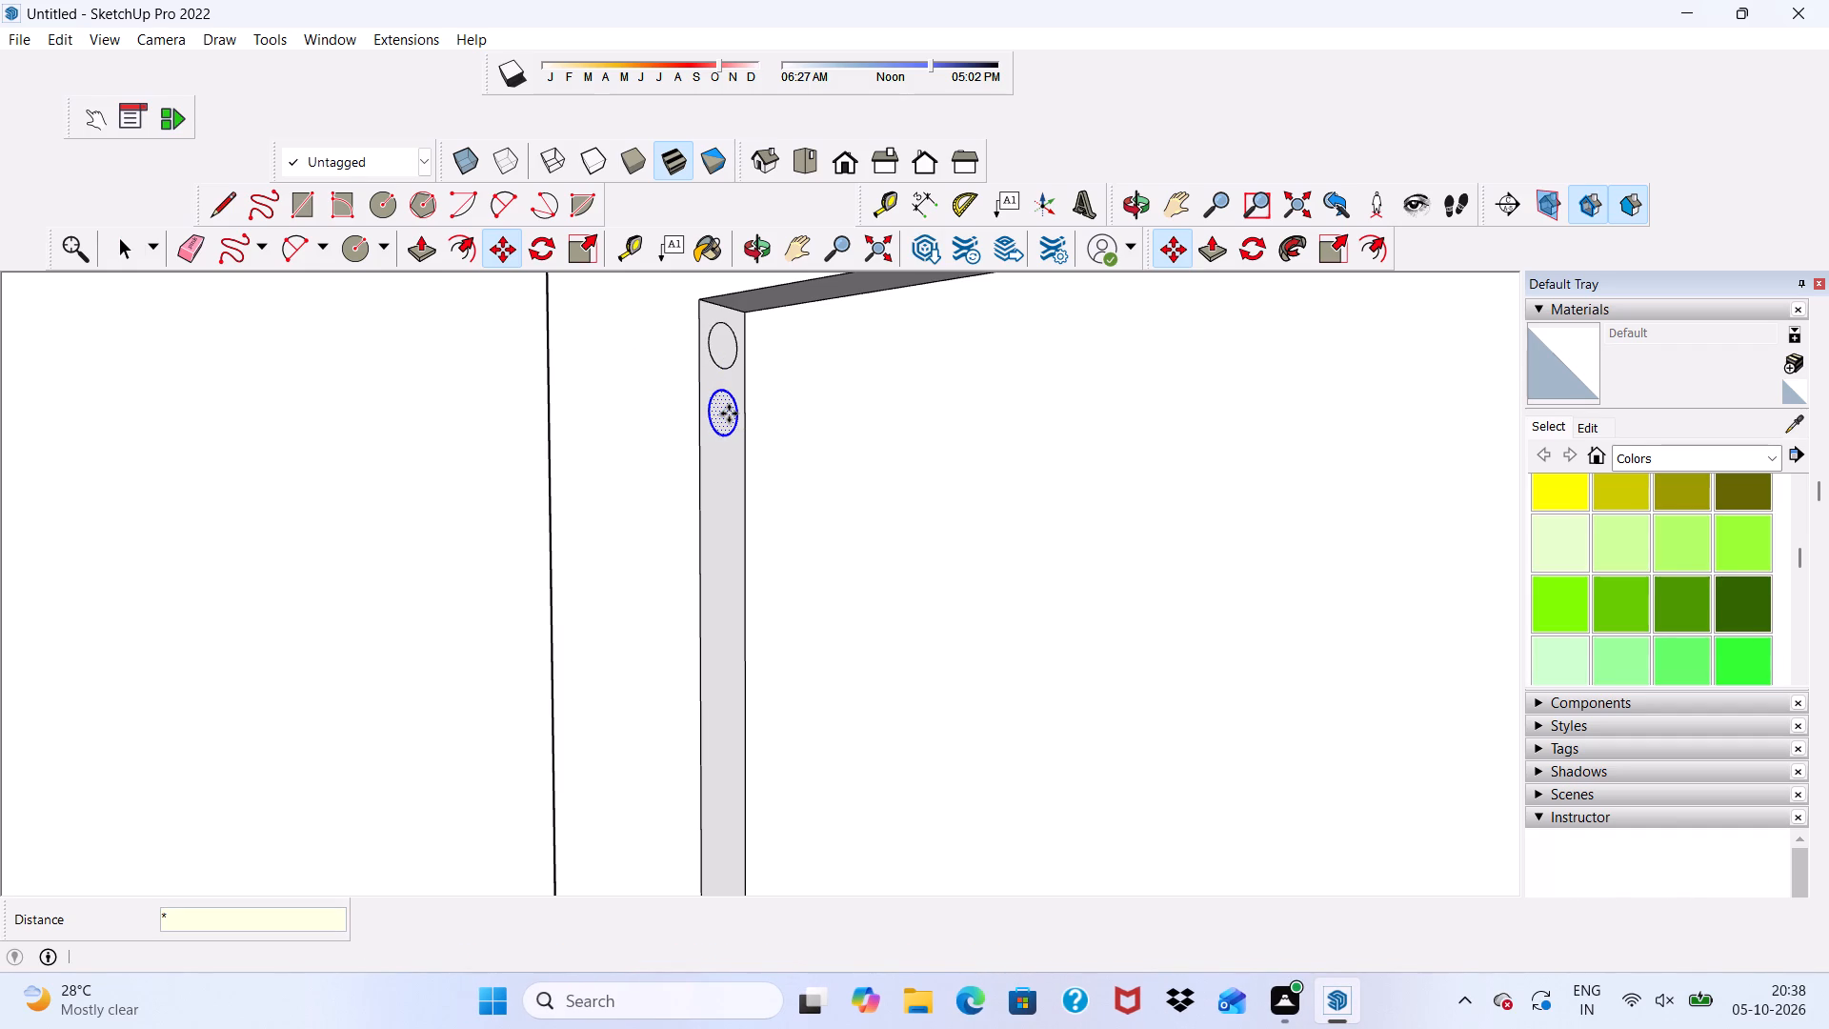
type("20")
key("Return")
Copy the lowest jamb circle 3" straight down and set the copy multiplier to 8.
scroll(660, 516, "down", 3)
scroll(668, 519, "up", 1)
scroll(672, 524, "down", 14)
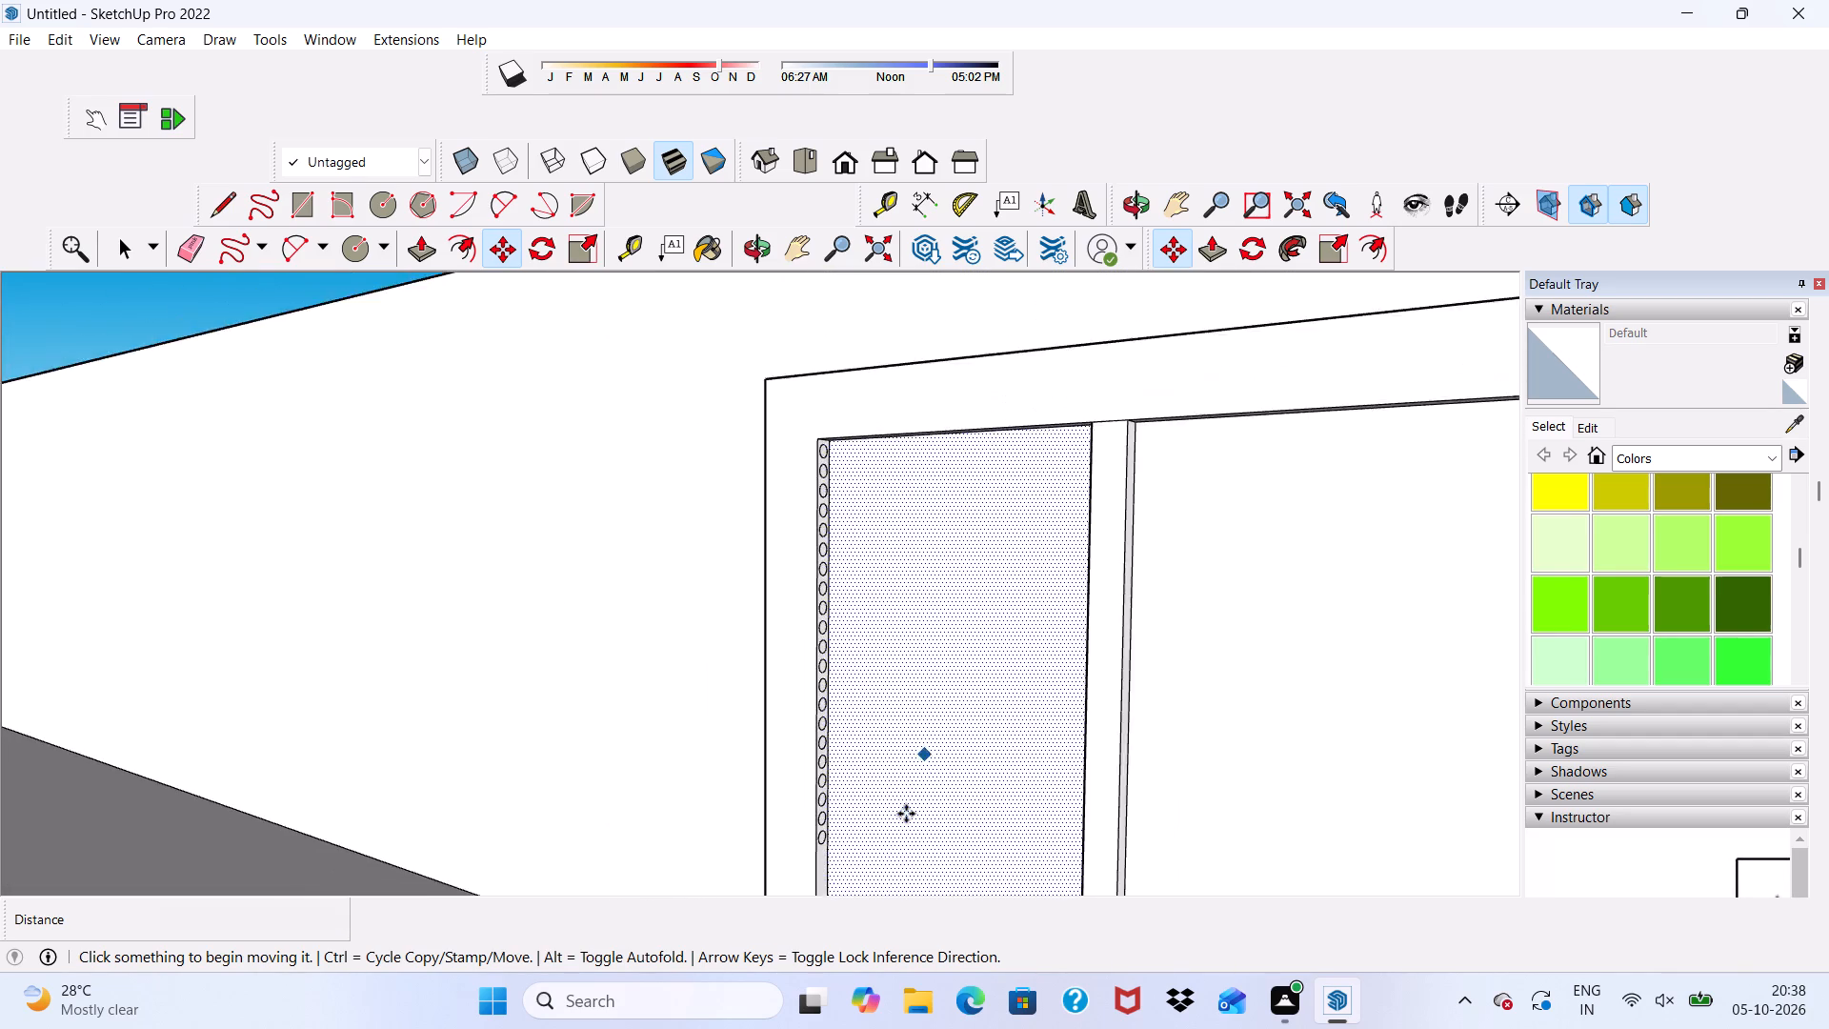
scroll(906, 814, "down", 8)
scroll(899, 858, "up", 7)
scroll(899, 862, "down", 5)
scroll(917, 655, "up", 10)
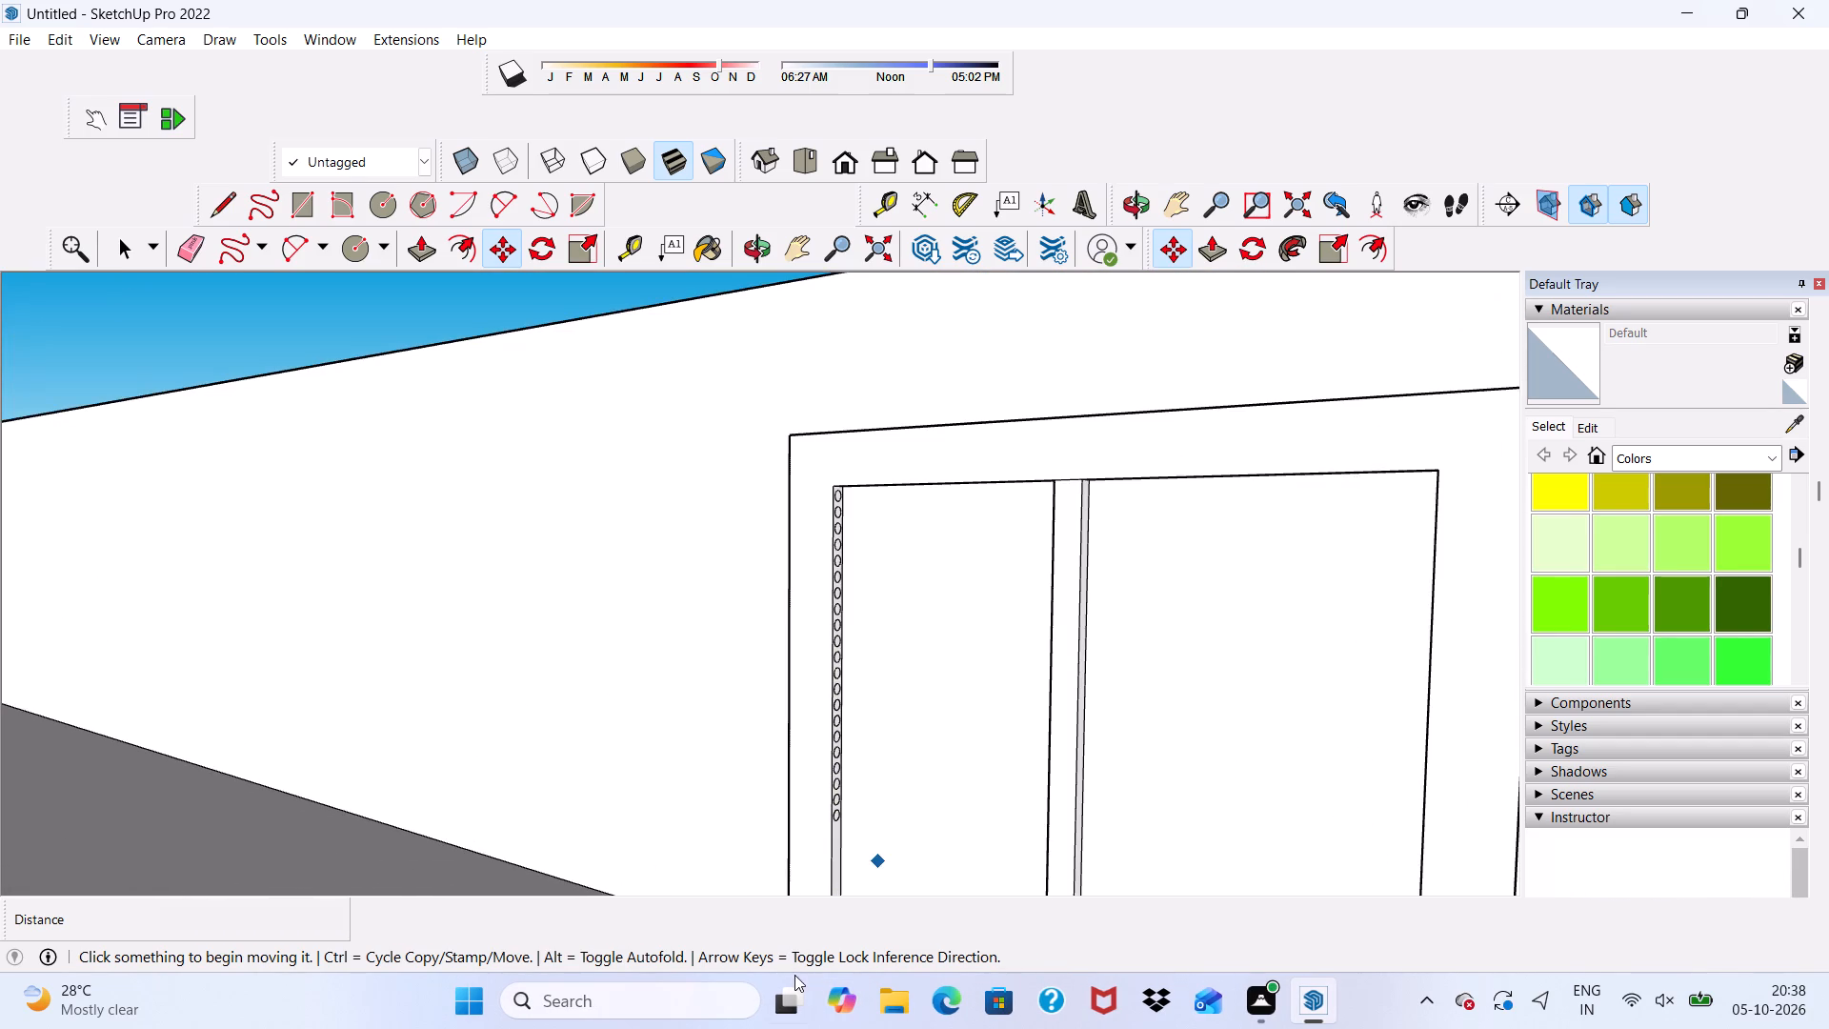
scroll(794, 975, "up", 6)
scroll(679, 810, "down", 8)
scroll(804, 864, "up", 13)
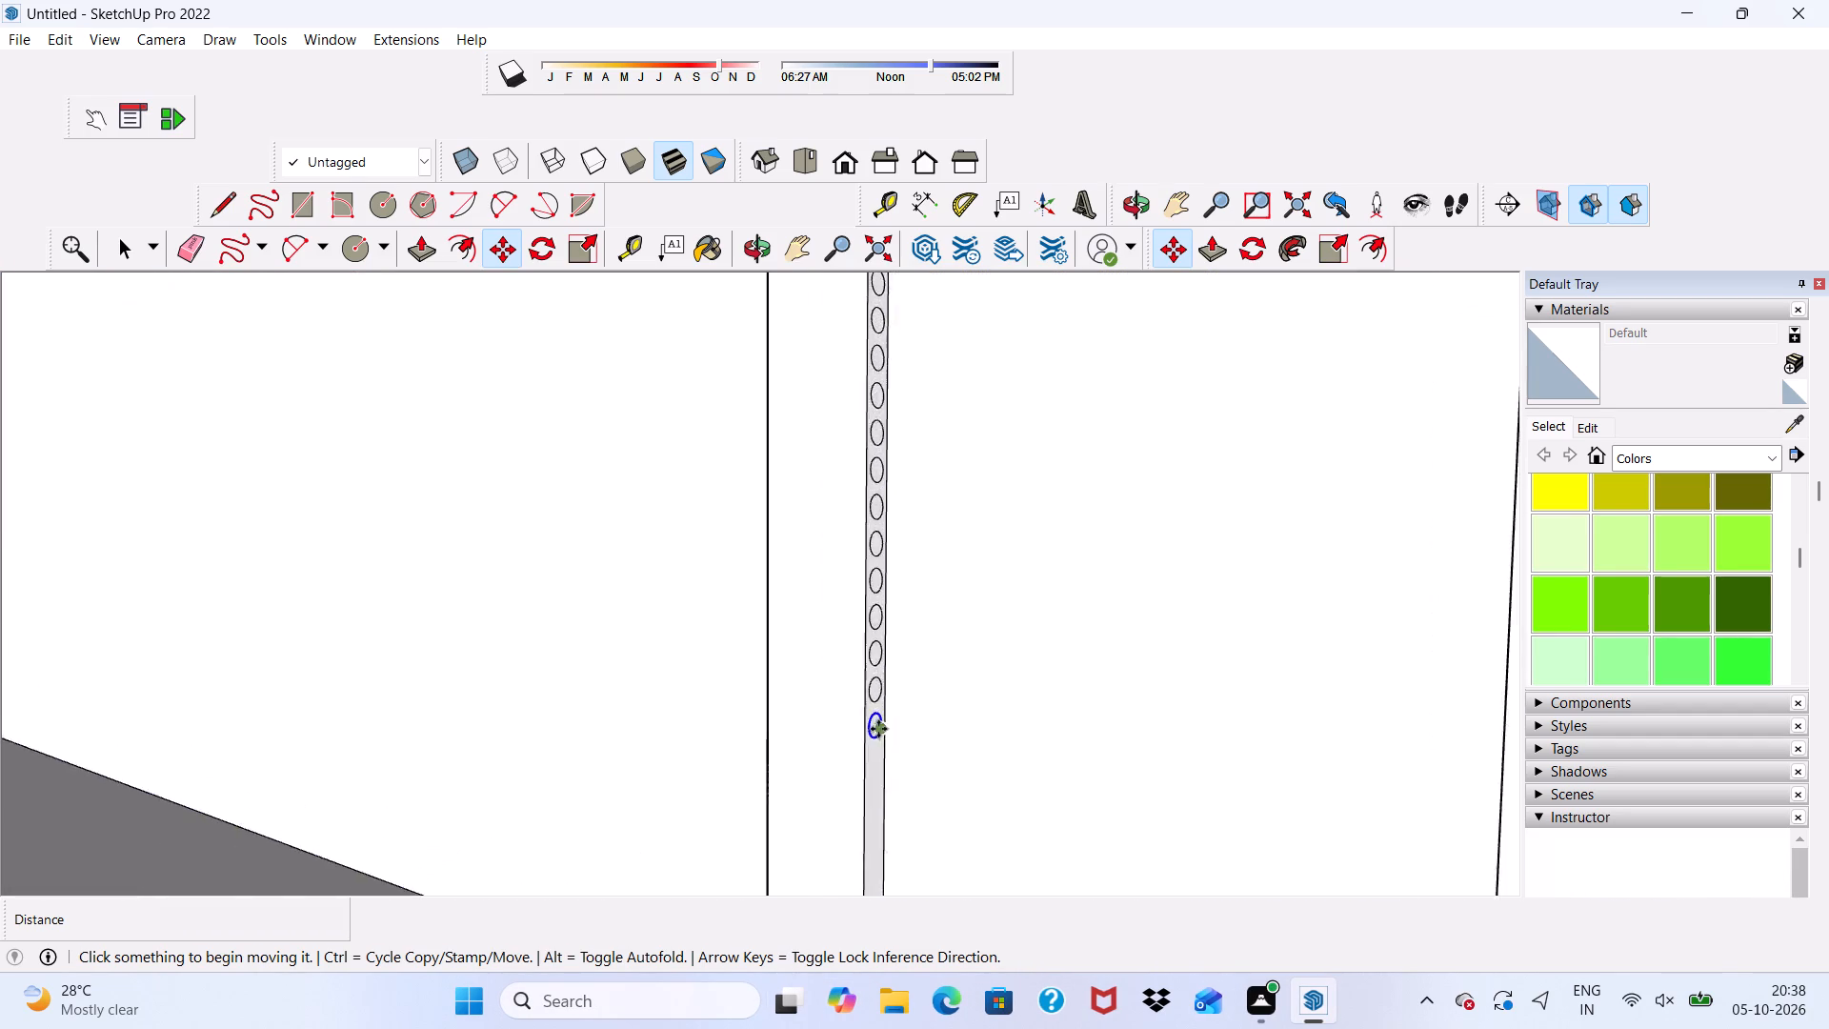
scroll(878, 729, "up", 8)
double_click(878, 729)
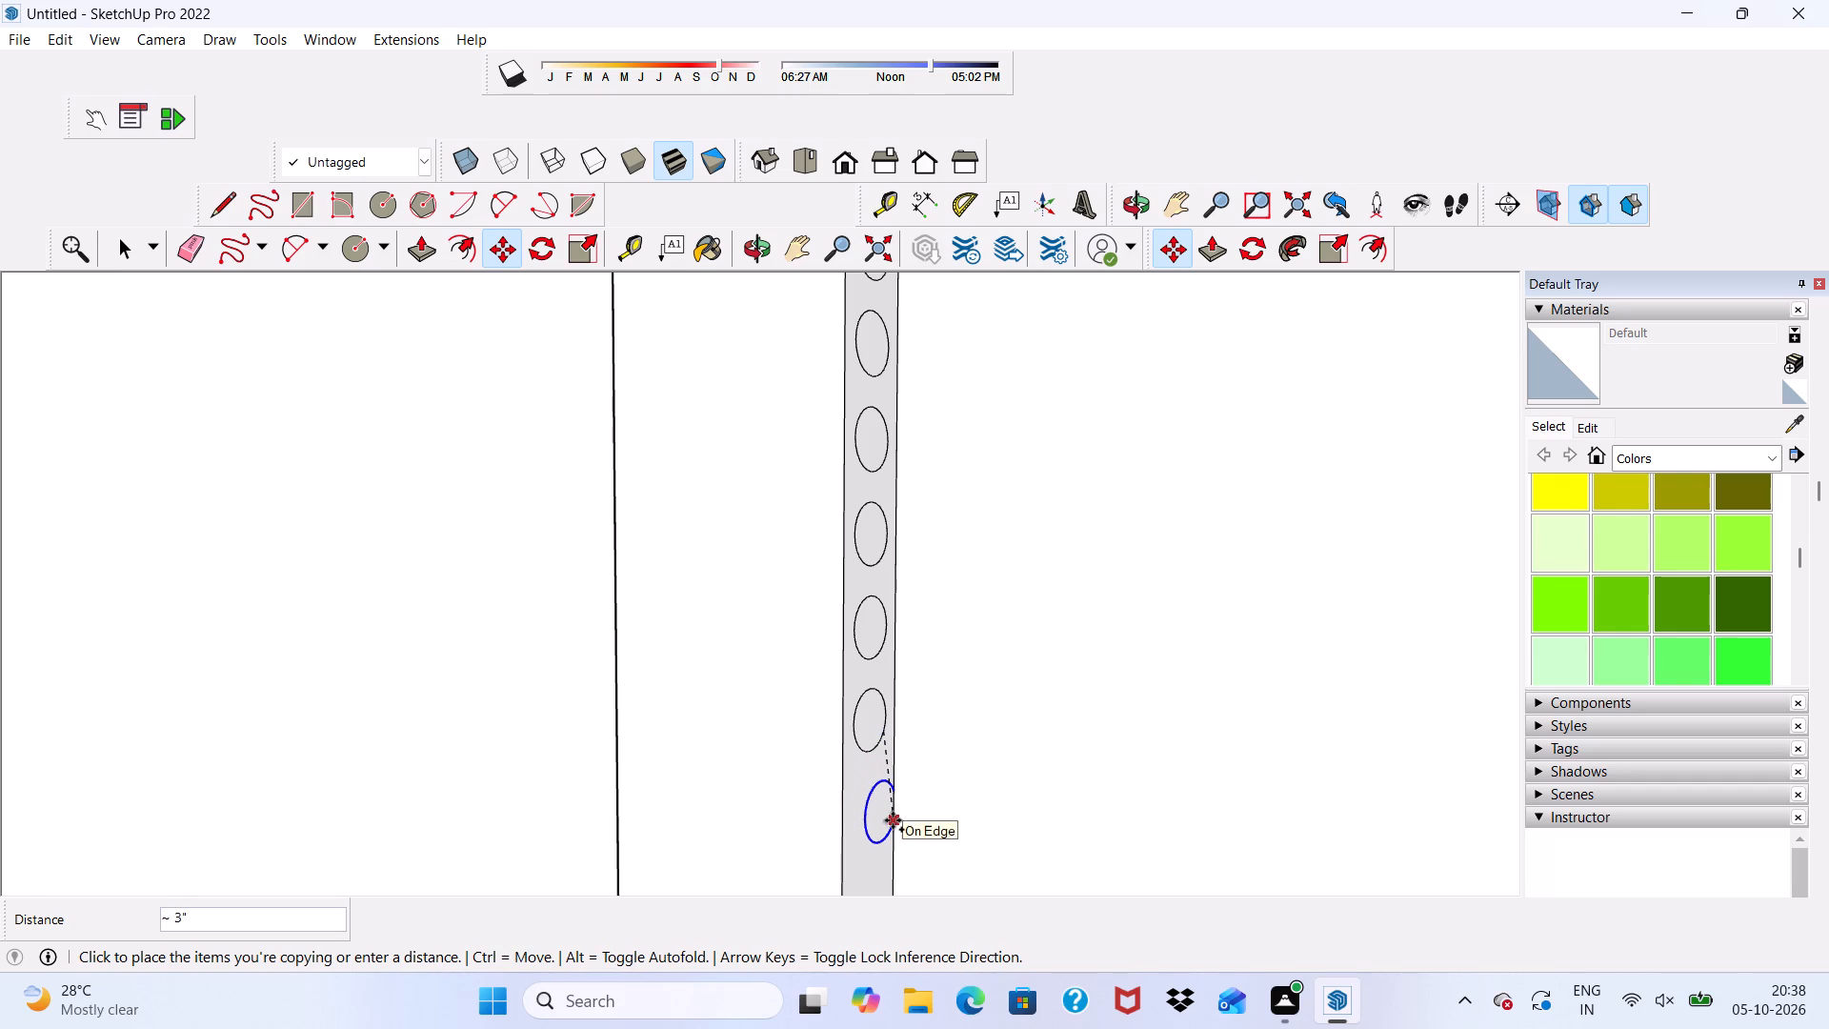
scroll(889, 820, "down", 4)
middle_click_drag(889, 818, 842, 800)
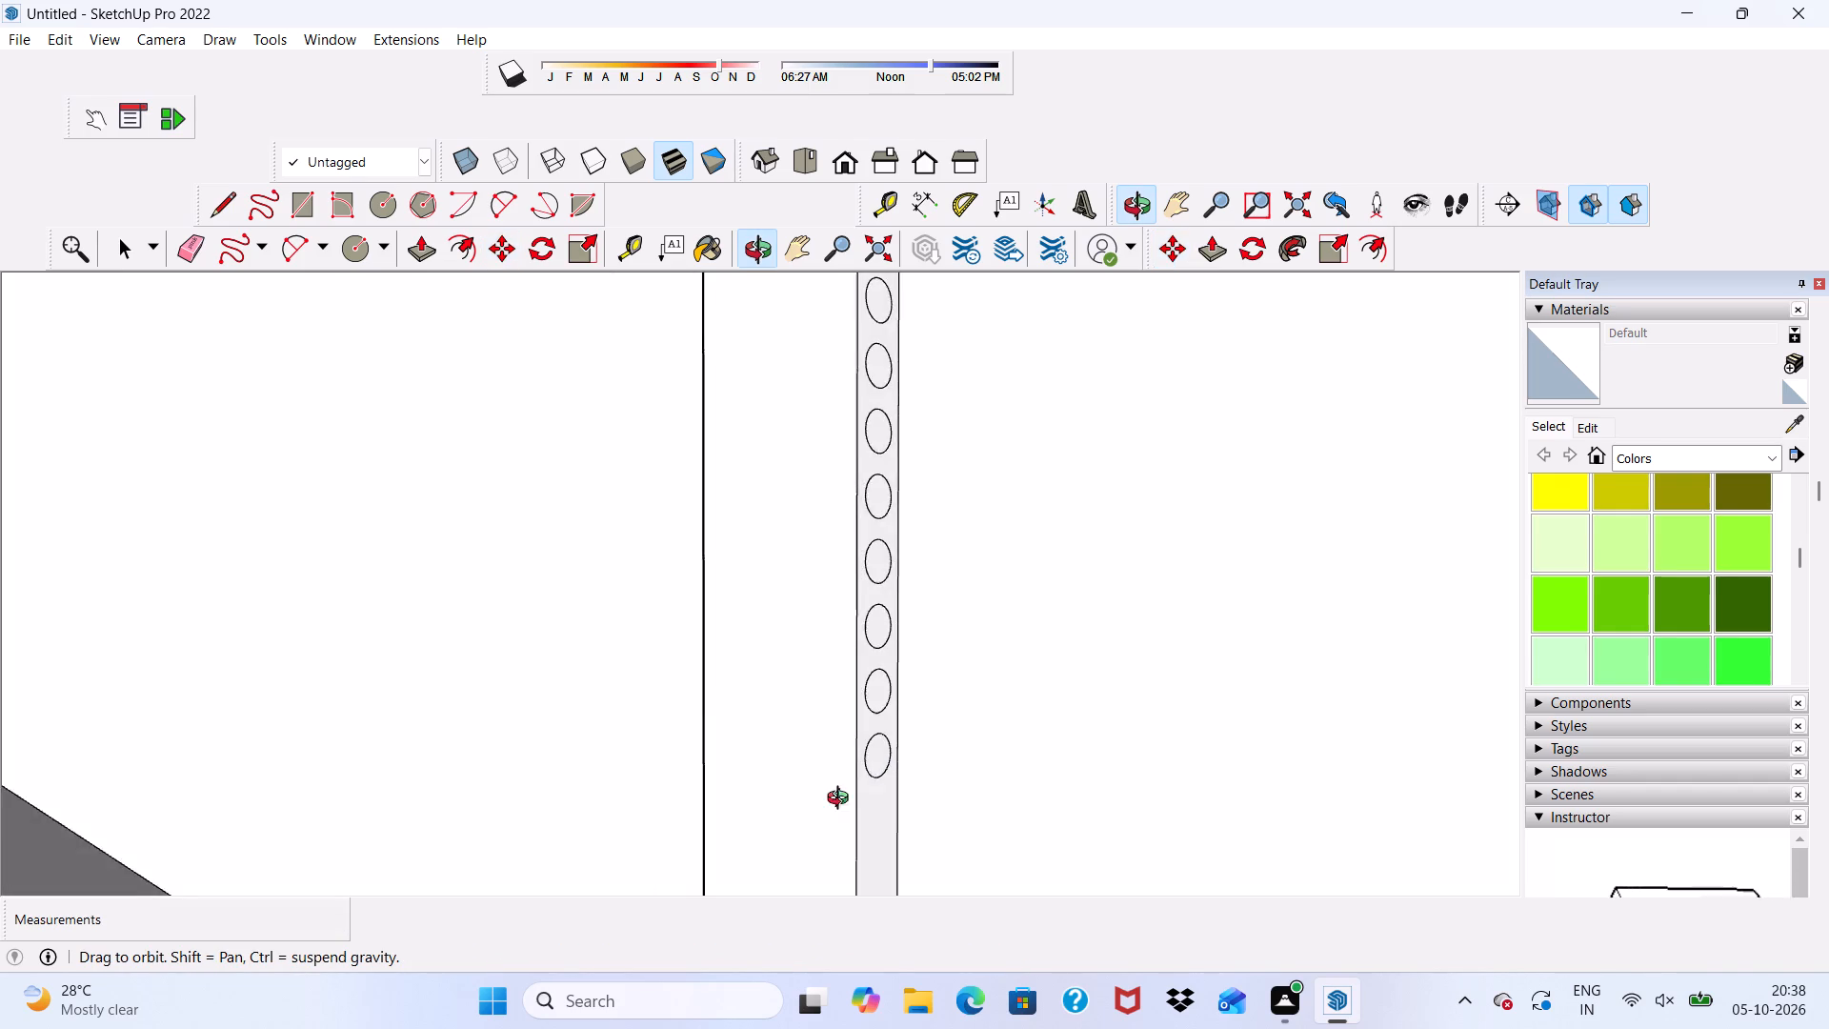
middle_click_drag(842, 800, 772, 758)
scroll(920, 829, "up", 3)
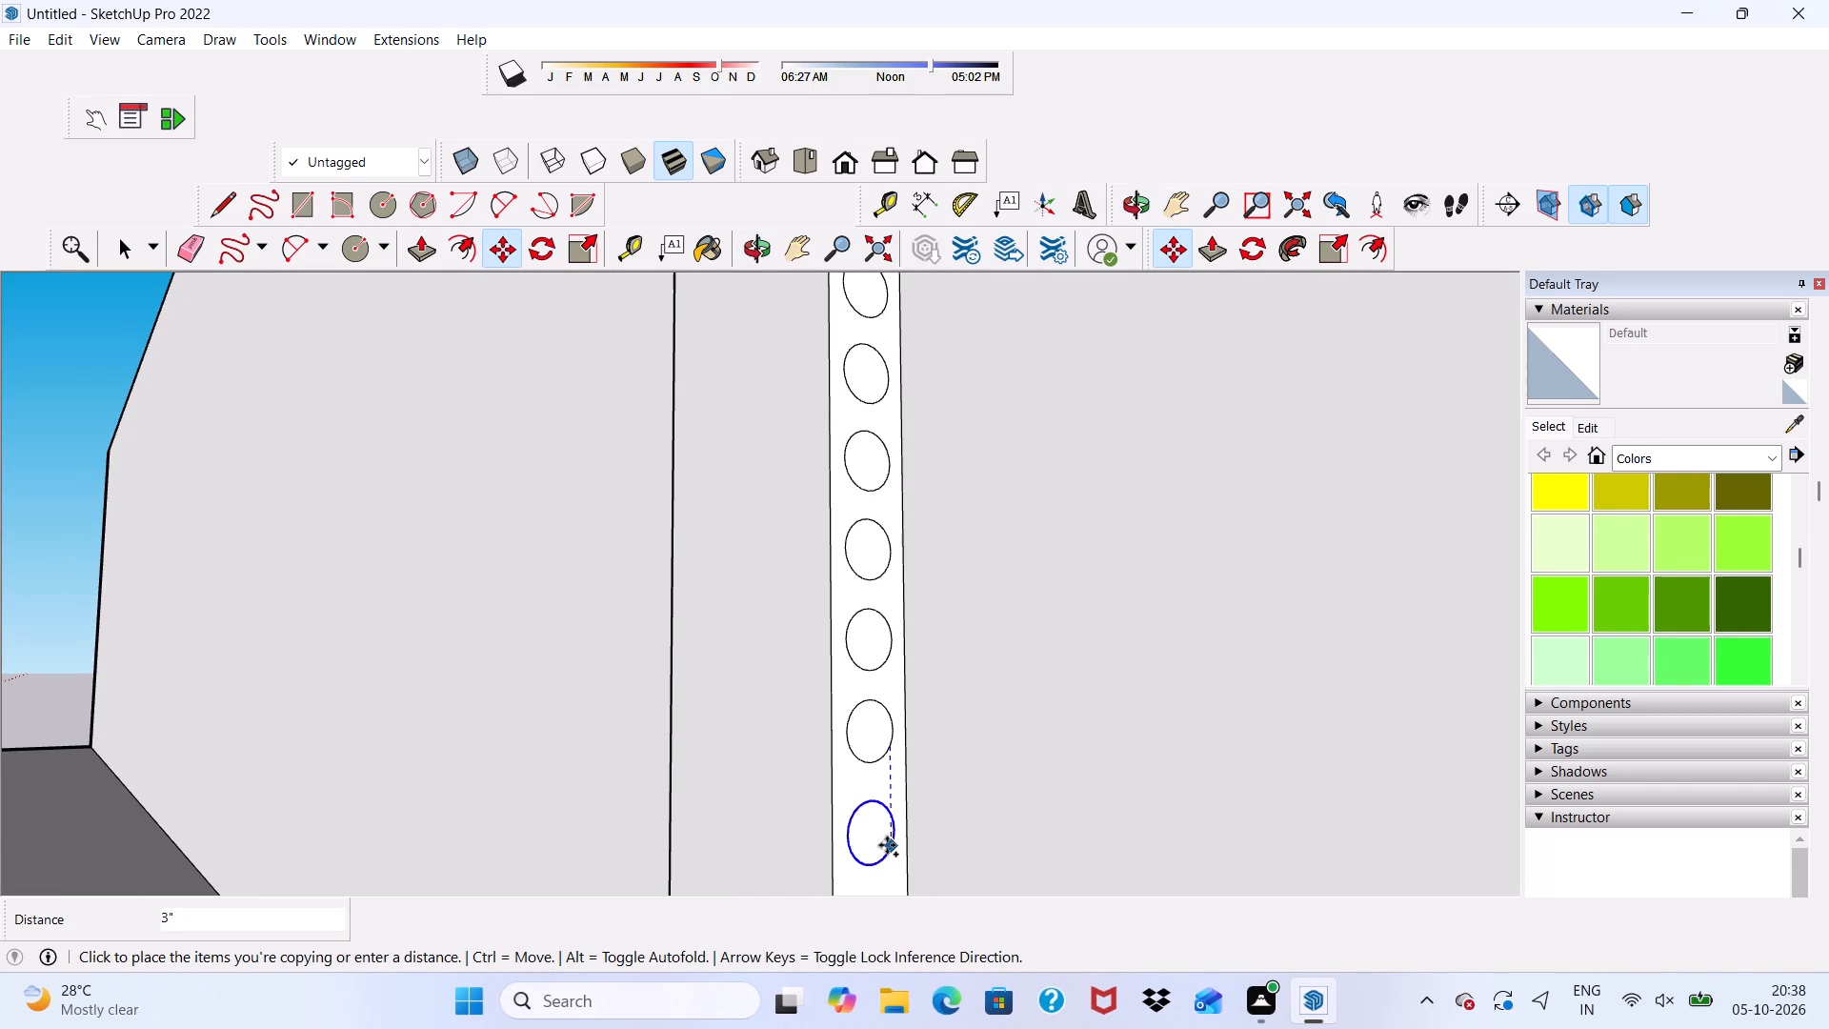
left_click(891, 846)
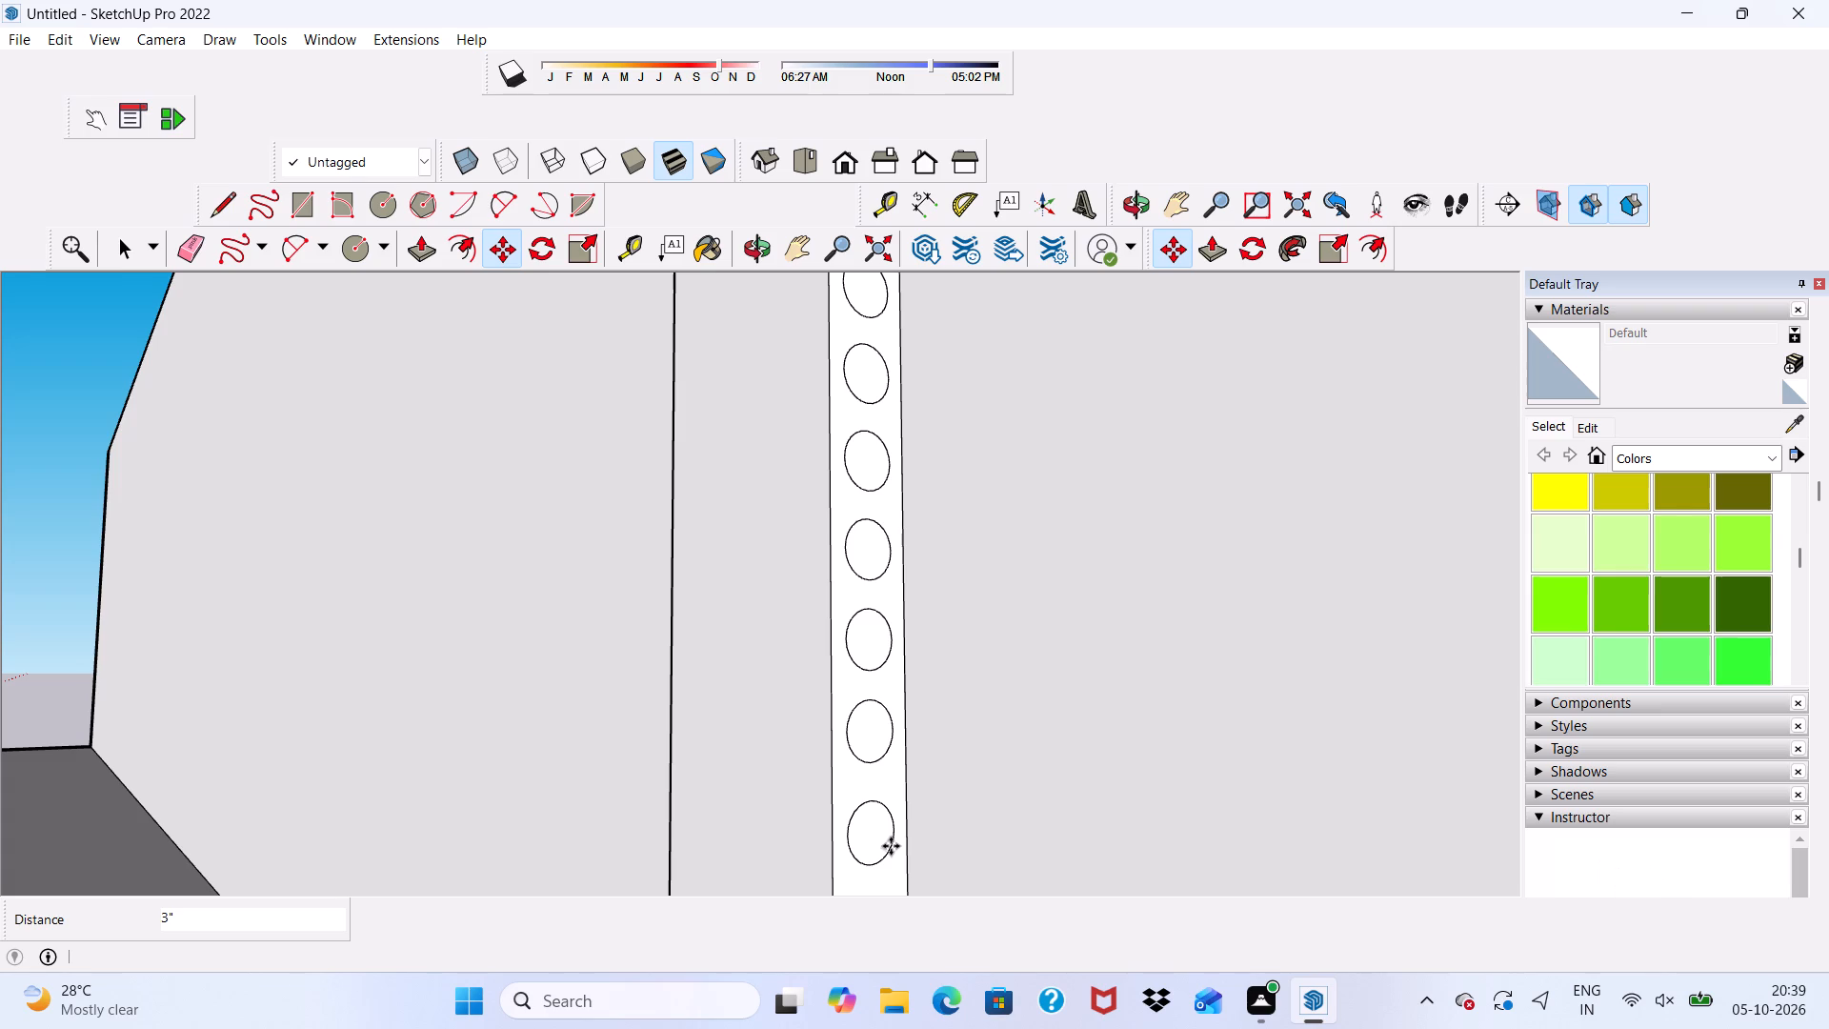
key("shift+asterisk")
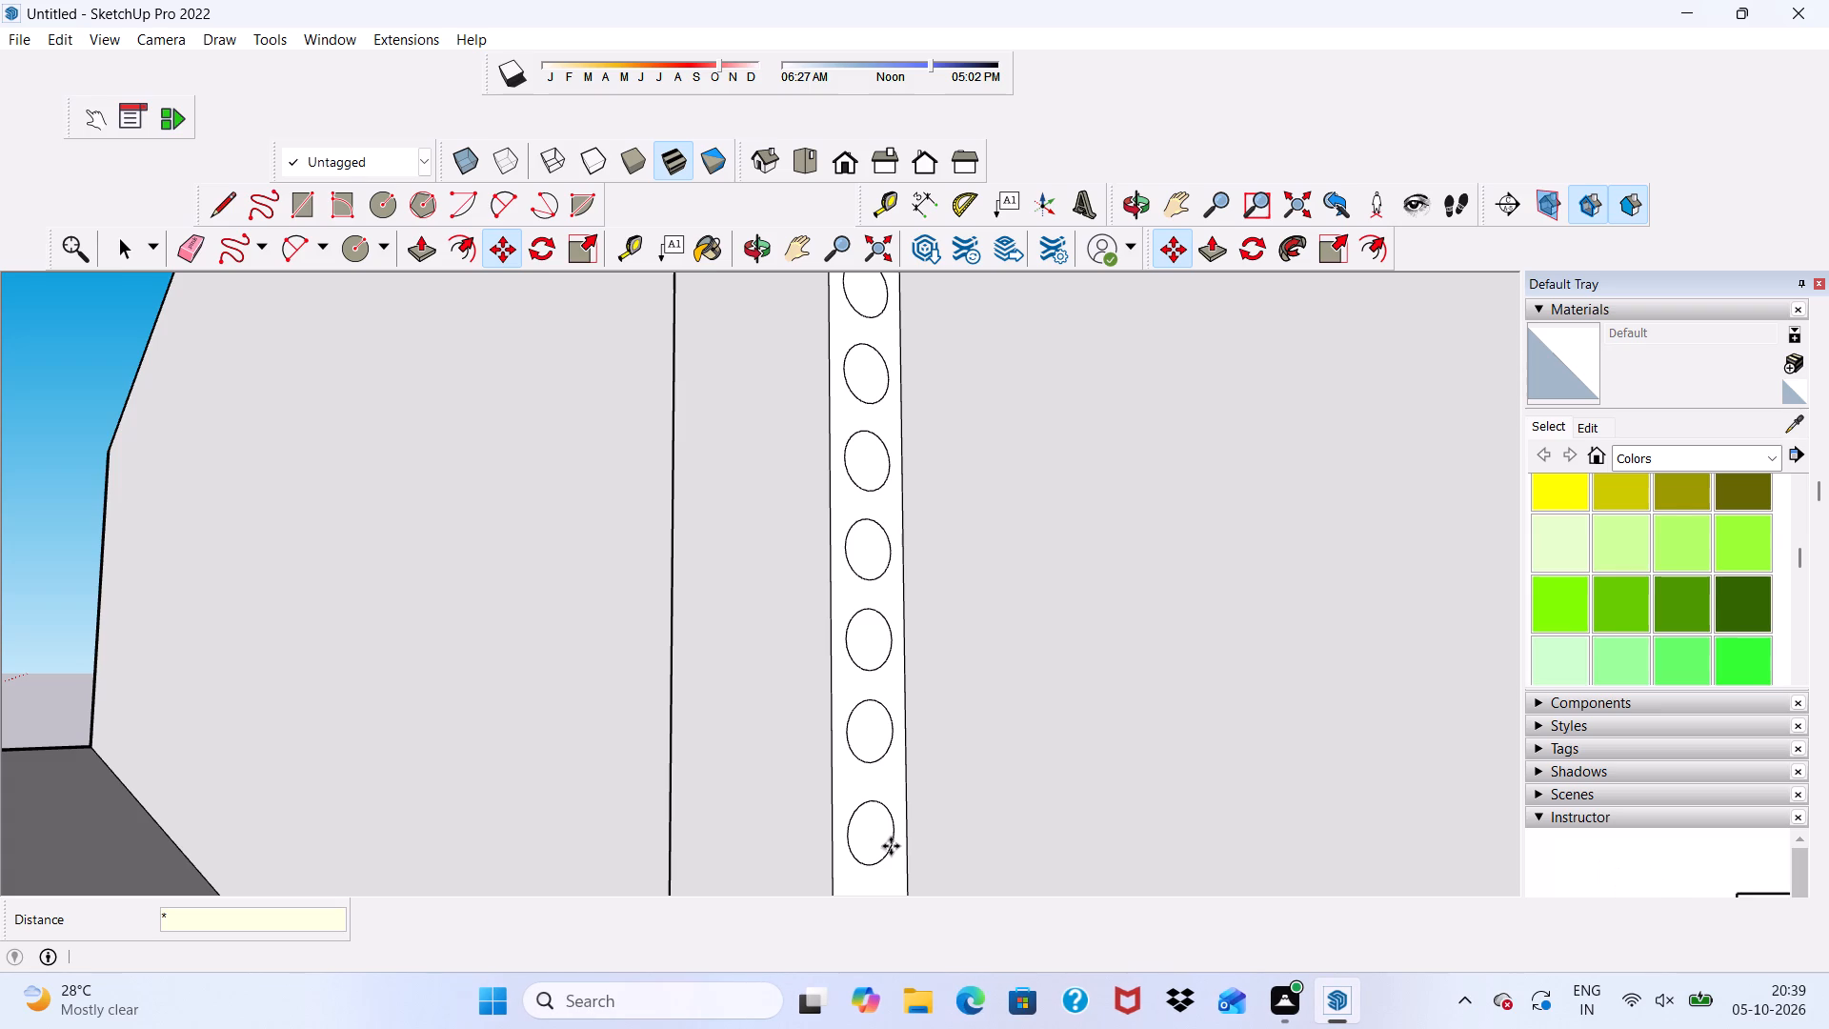
key("8")
key("Return")
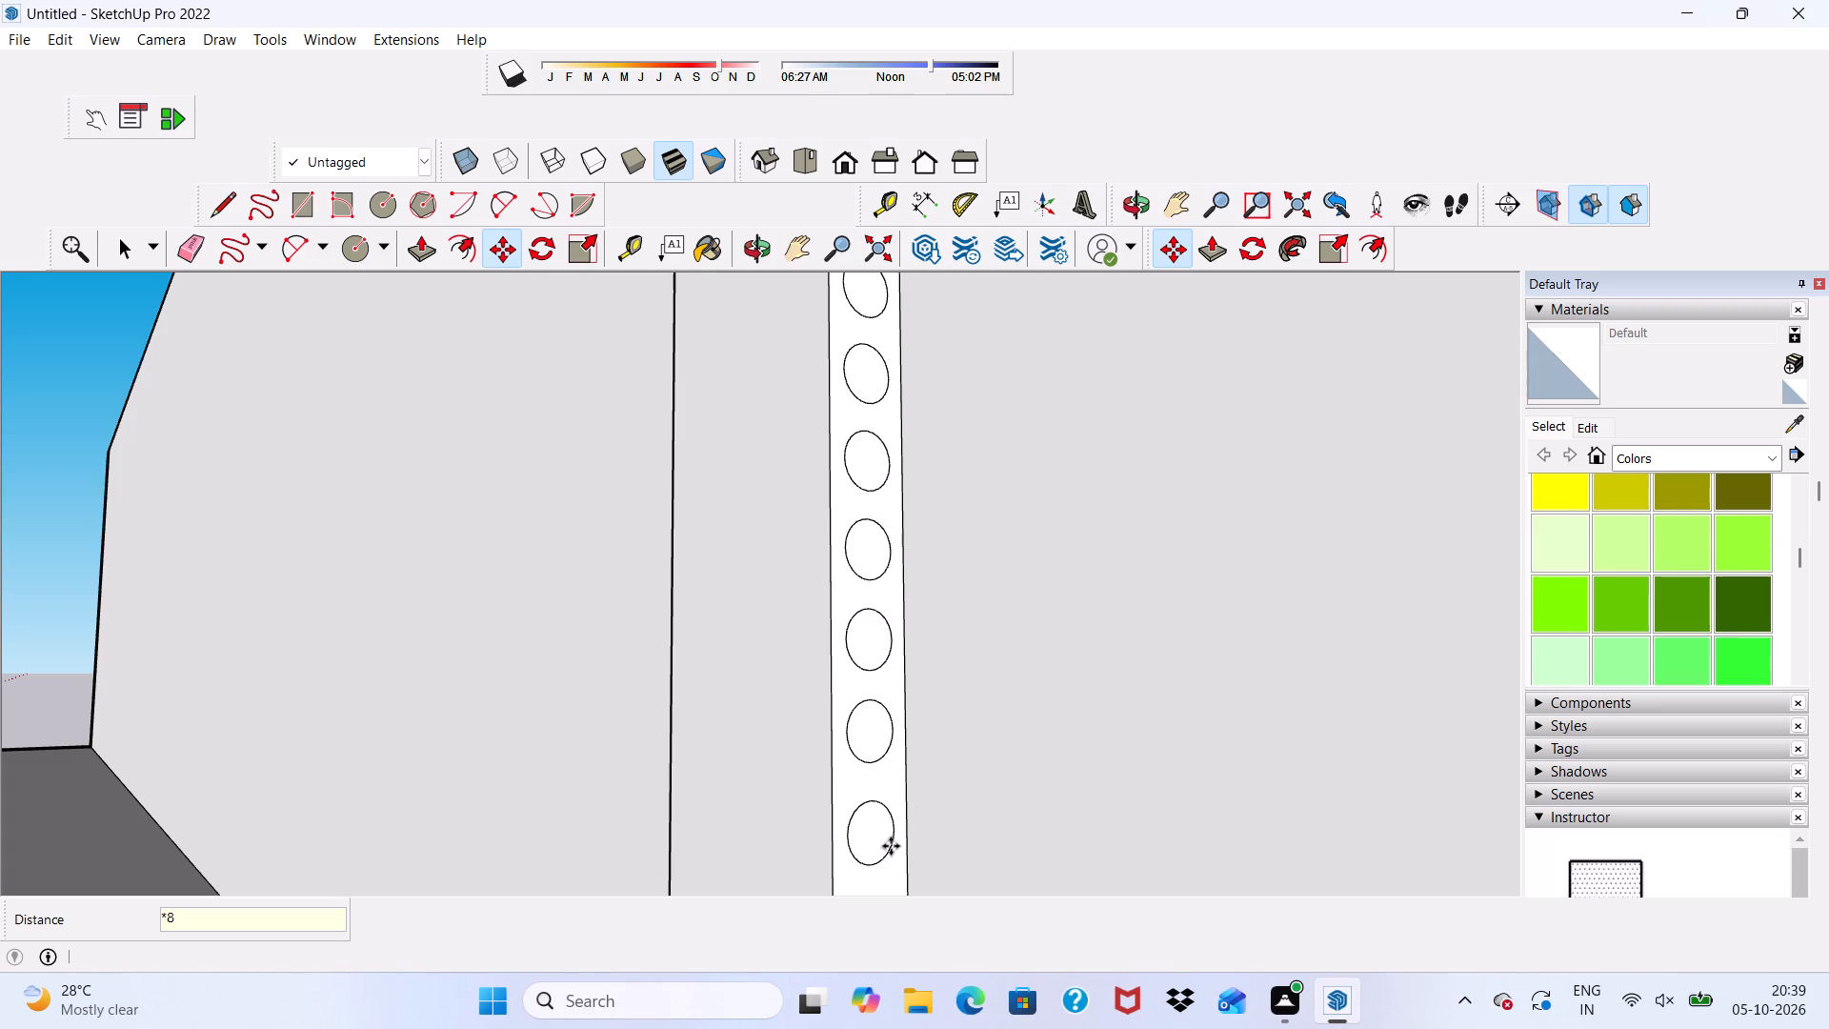
key("Return")
scroll(896, 841, "down", 3)
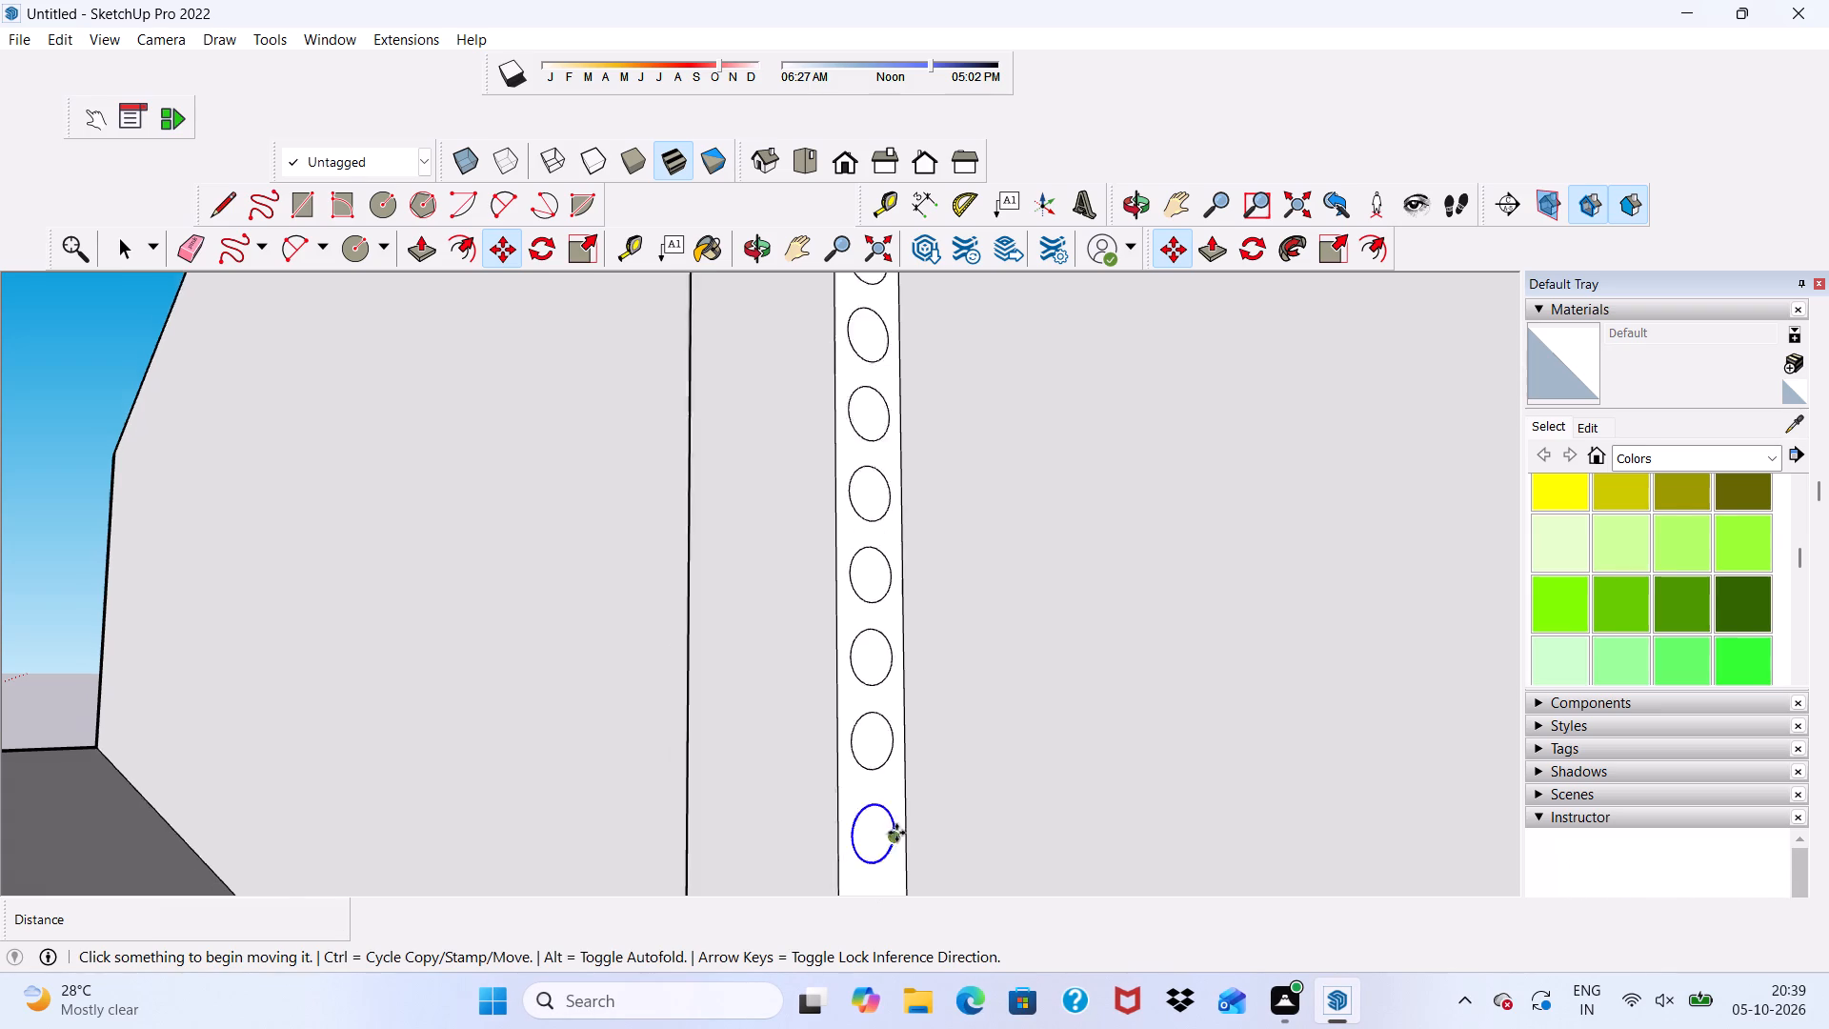
Push/Pull the topmost jamb circle 7' across the upper door opening to the opposite jamb, forming a round bar.
scroll(896, 833, "down", 2)
scroll(914, 757, "down", 16)
scroll(943, 782, "up", 1)
scroll(943, 782, "down", 4)
middle_click_drag(935, 827, 1035, 857)
scroll(1035, 858, "up", 6)
key("space")
scroll(911, 178, "up", 4)
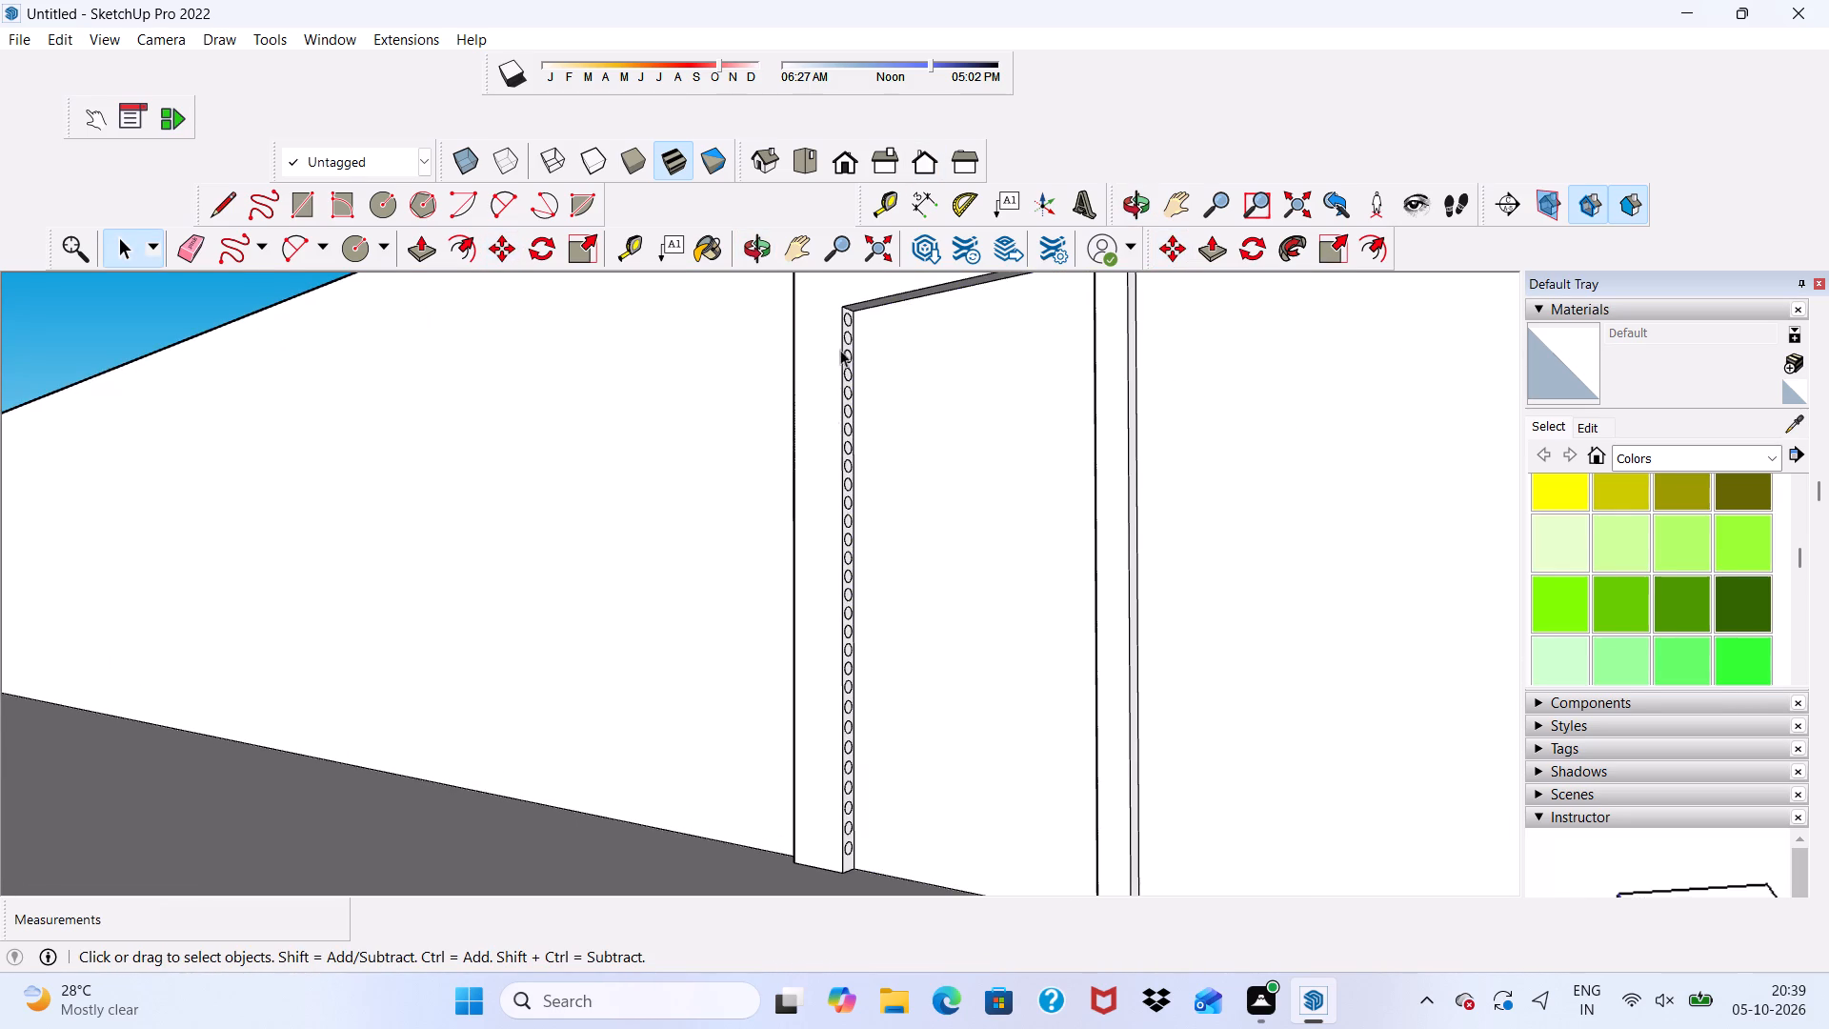
scroll(842, 343, "up", 9)
scroll(854, 295, "down", 1)
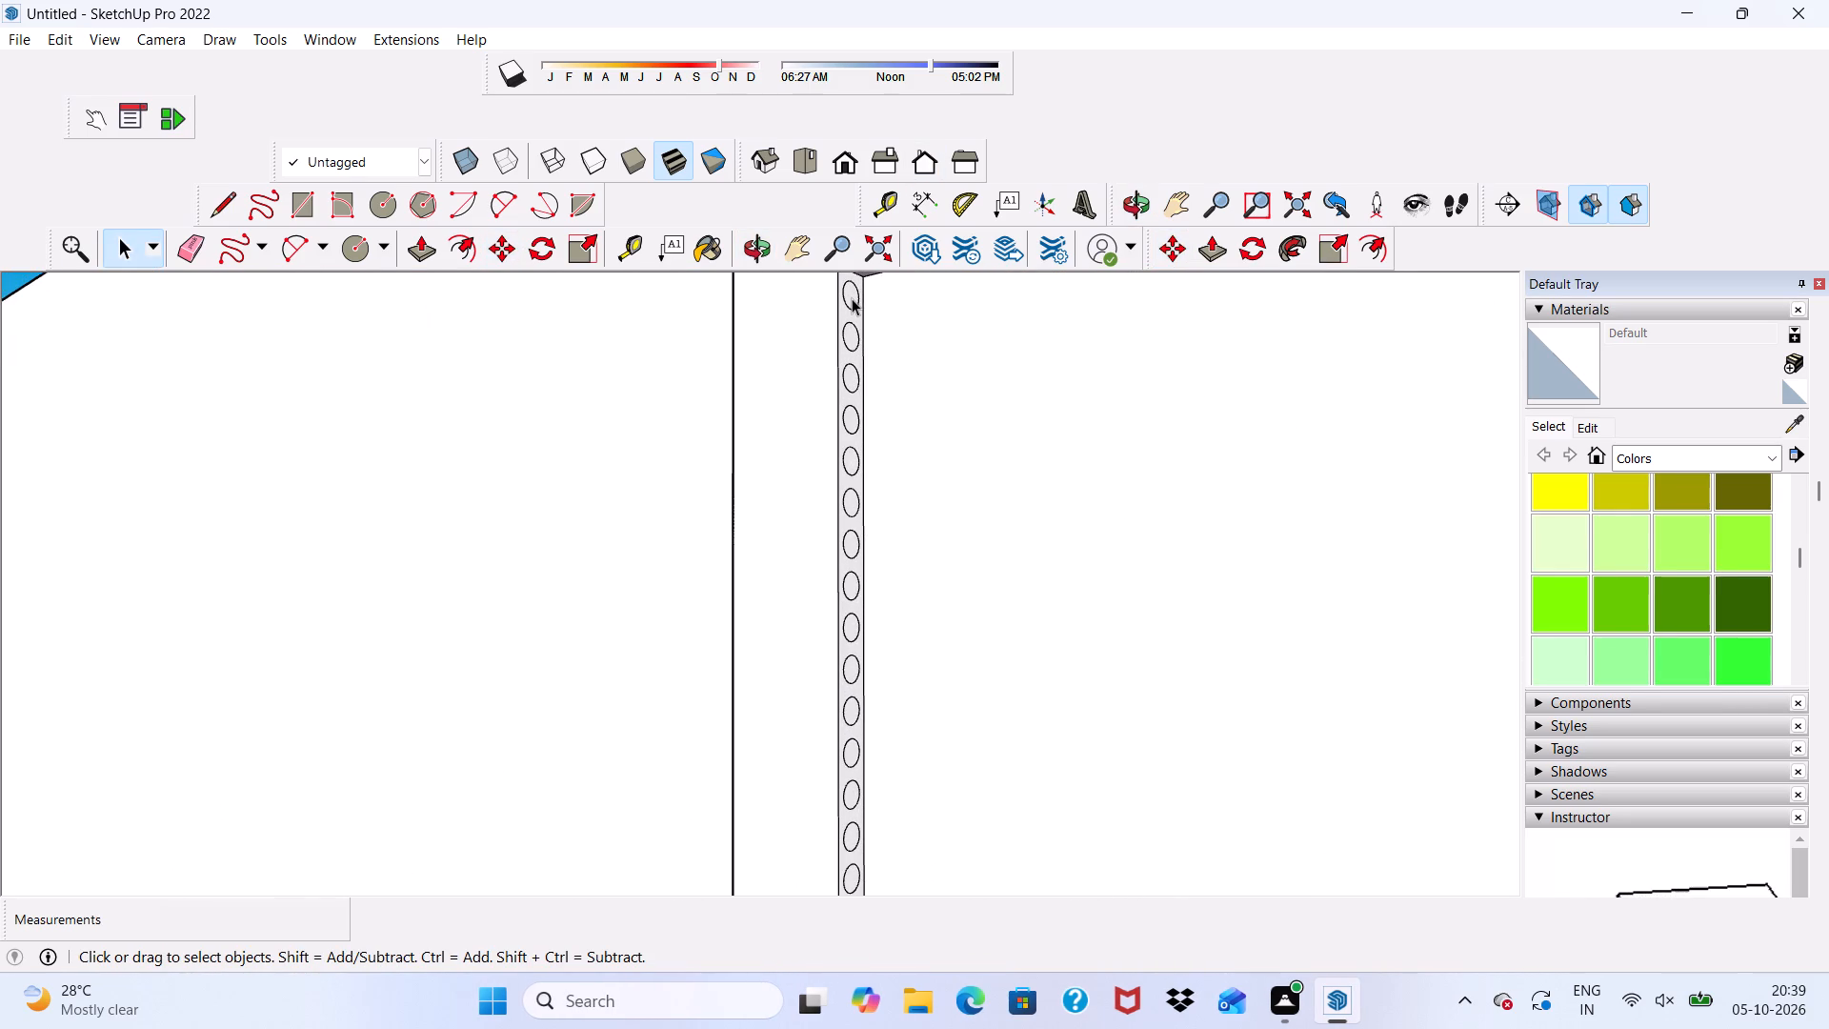
scroll(852, 298, "up", 5)
scroll(852, 298, "down", 1)
scroll(852, 298, "up", 1)
scroll(852, 298, "down", 7)
scroll(840, 320, "up", 1)
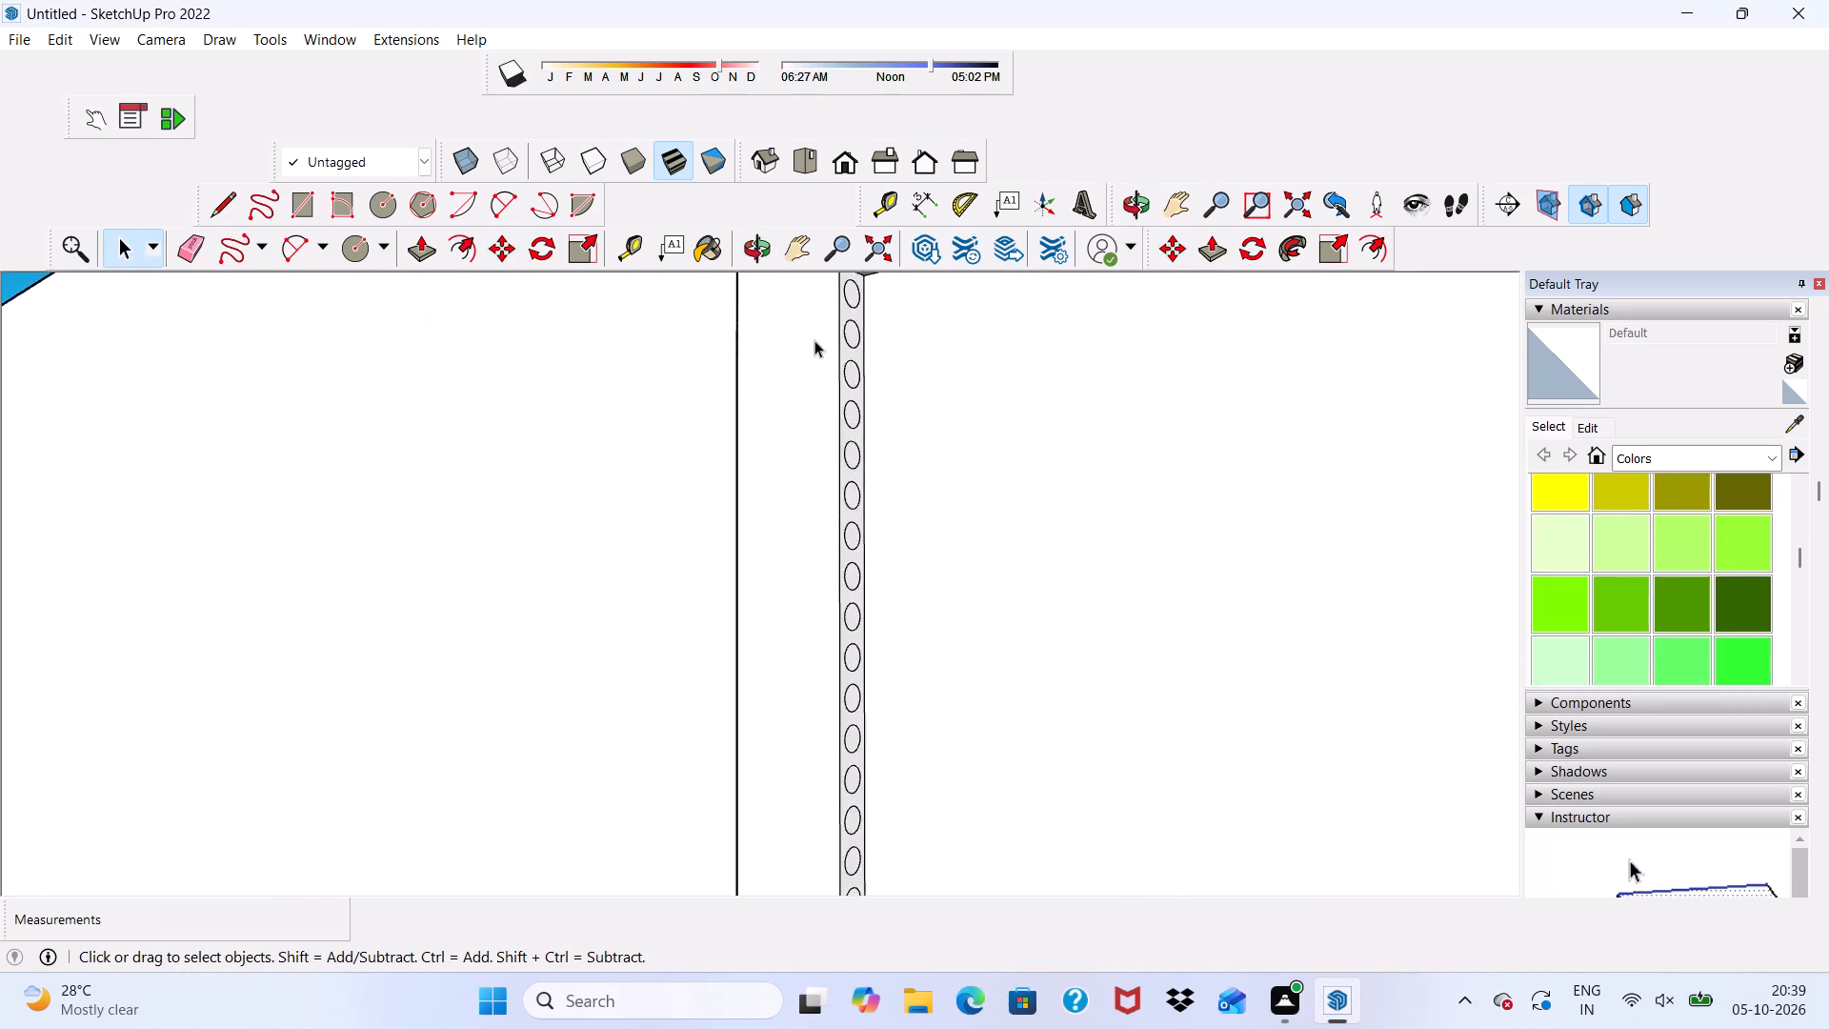
scroll(814, 340, "down", 6)
scroll(846, 334, "up", 5)
left_click(833, 307)
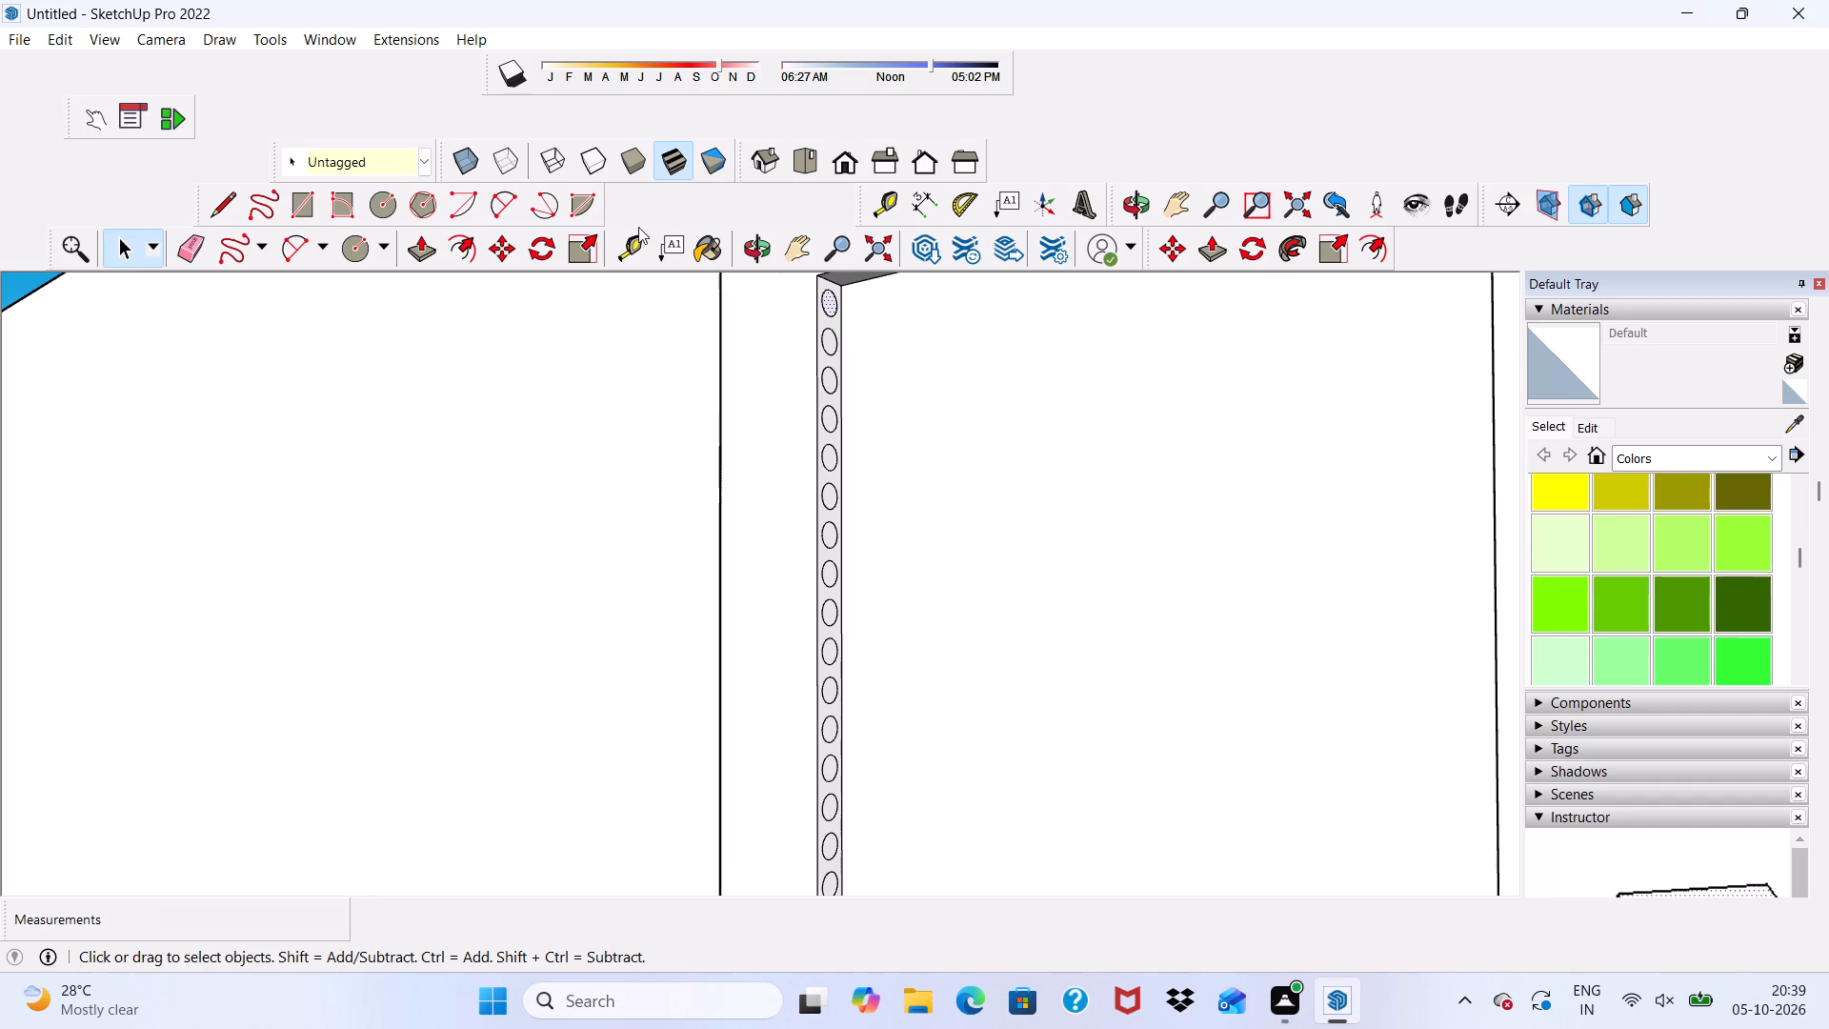
left_click(416, 247)
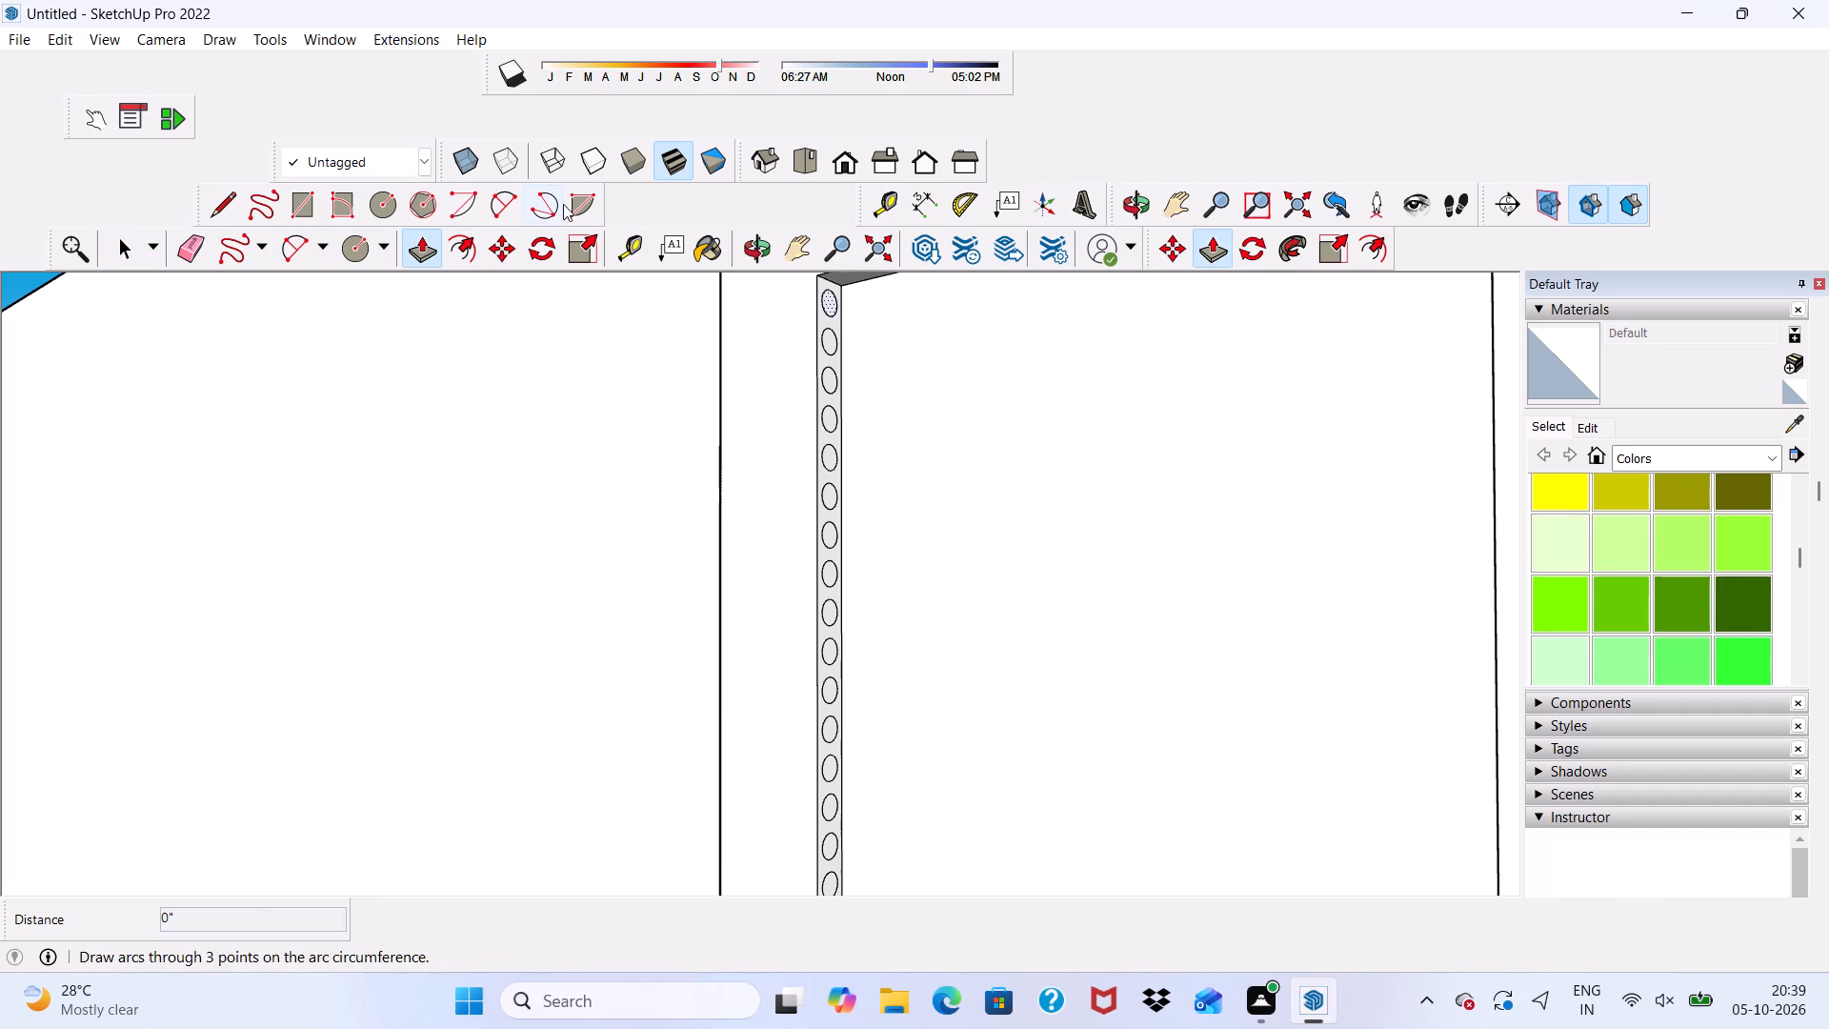
scroll(818, 293, "up", 3)
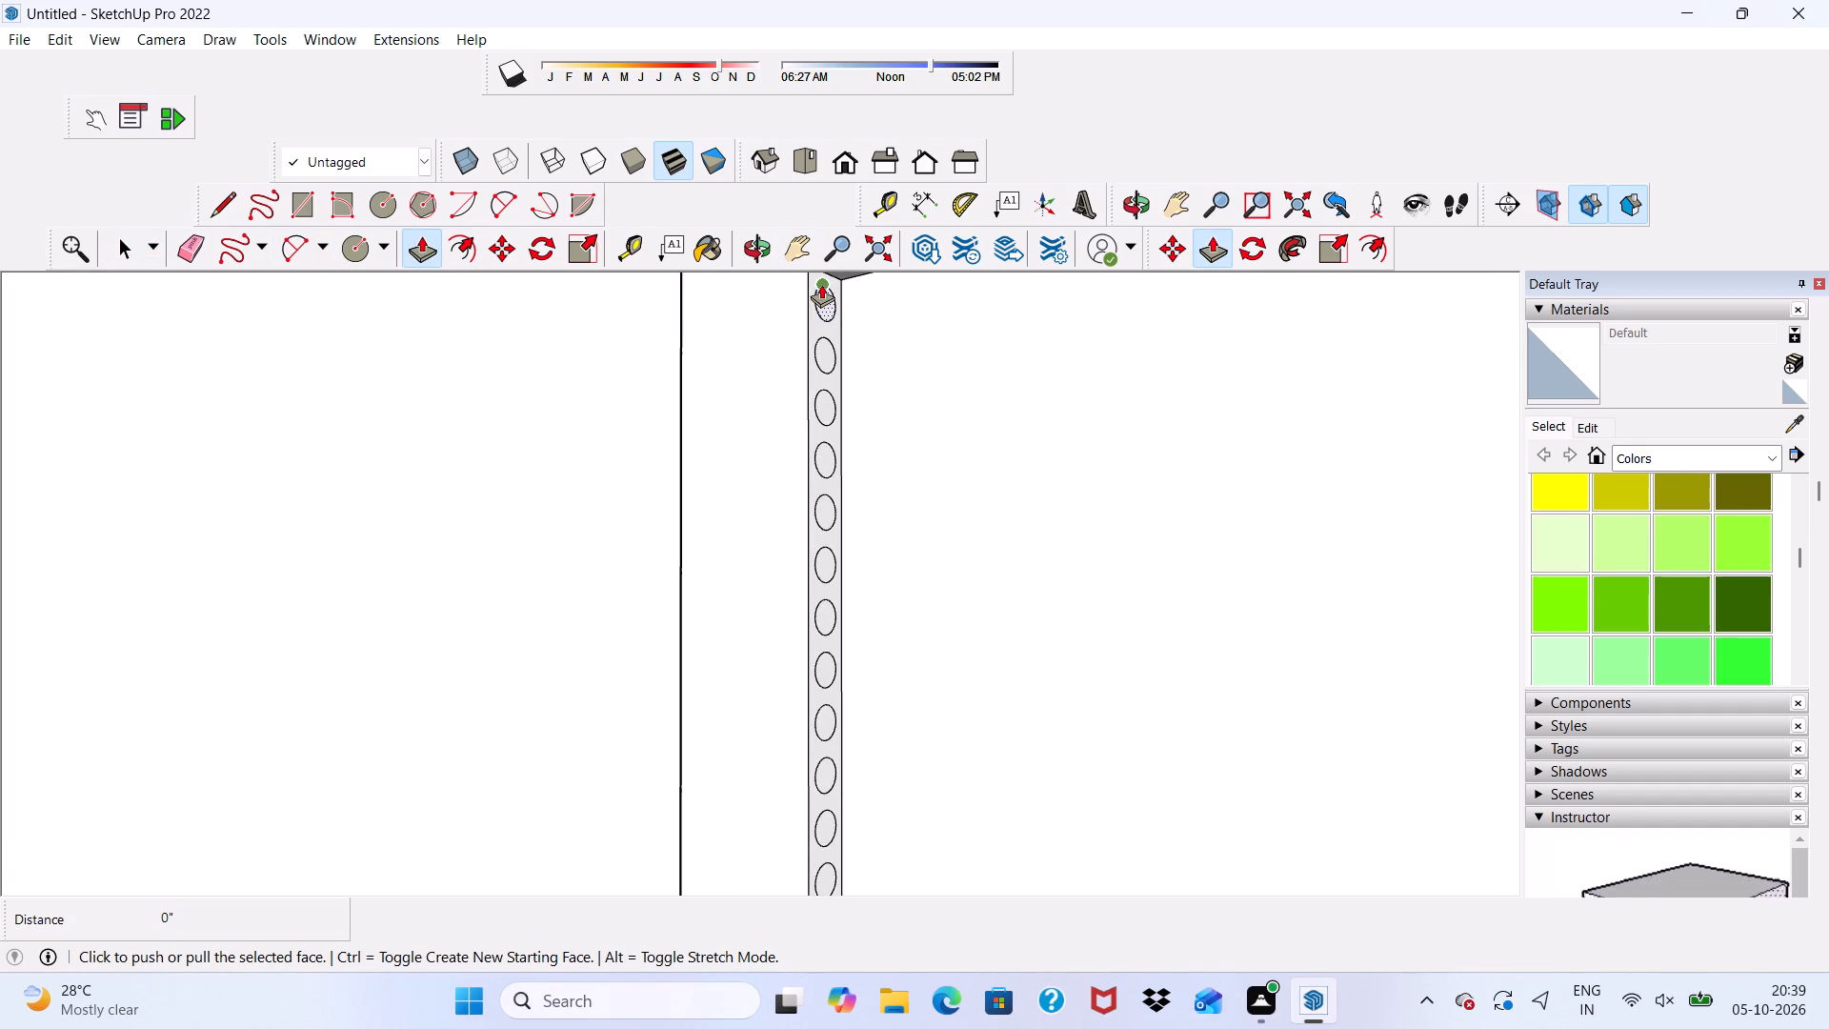
left_click(821, 284)
scroll(821, 284, "down", 20)
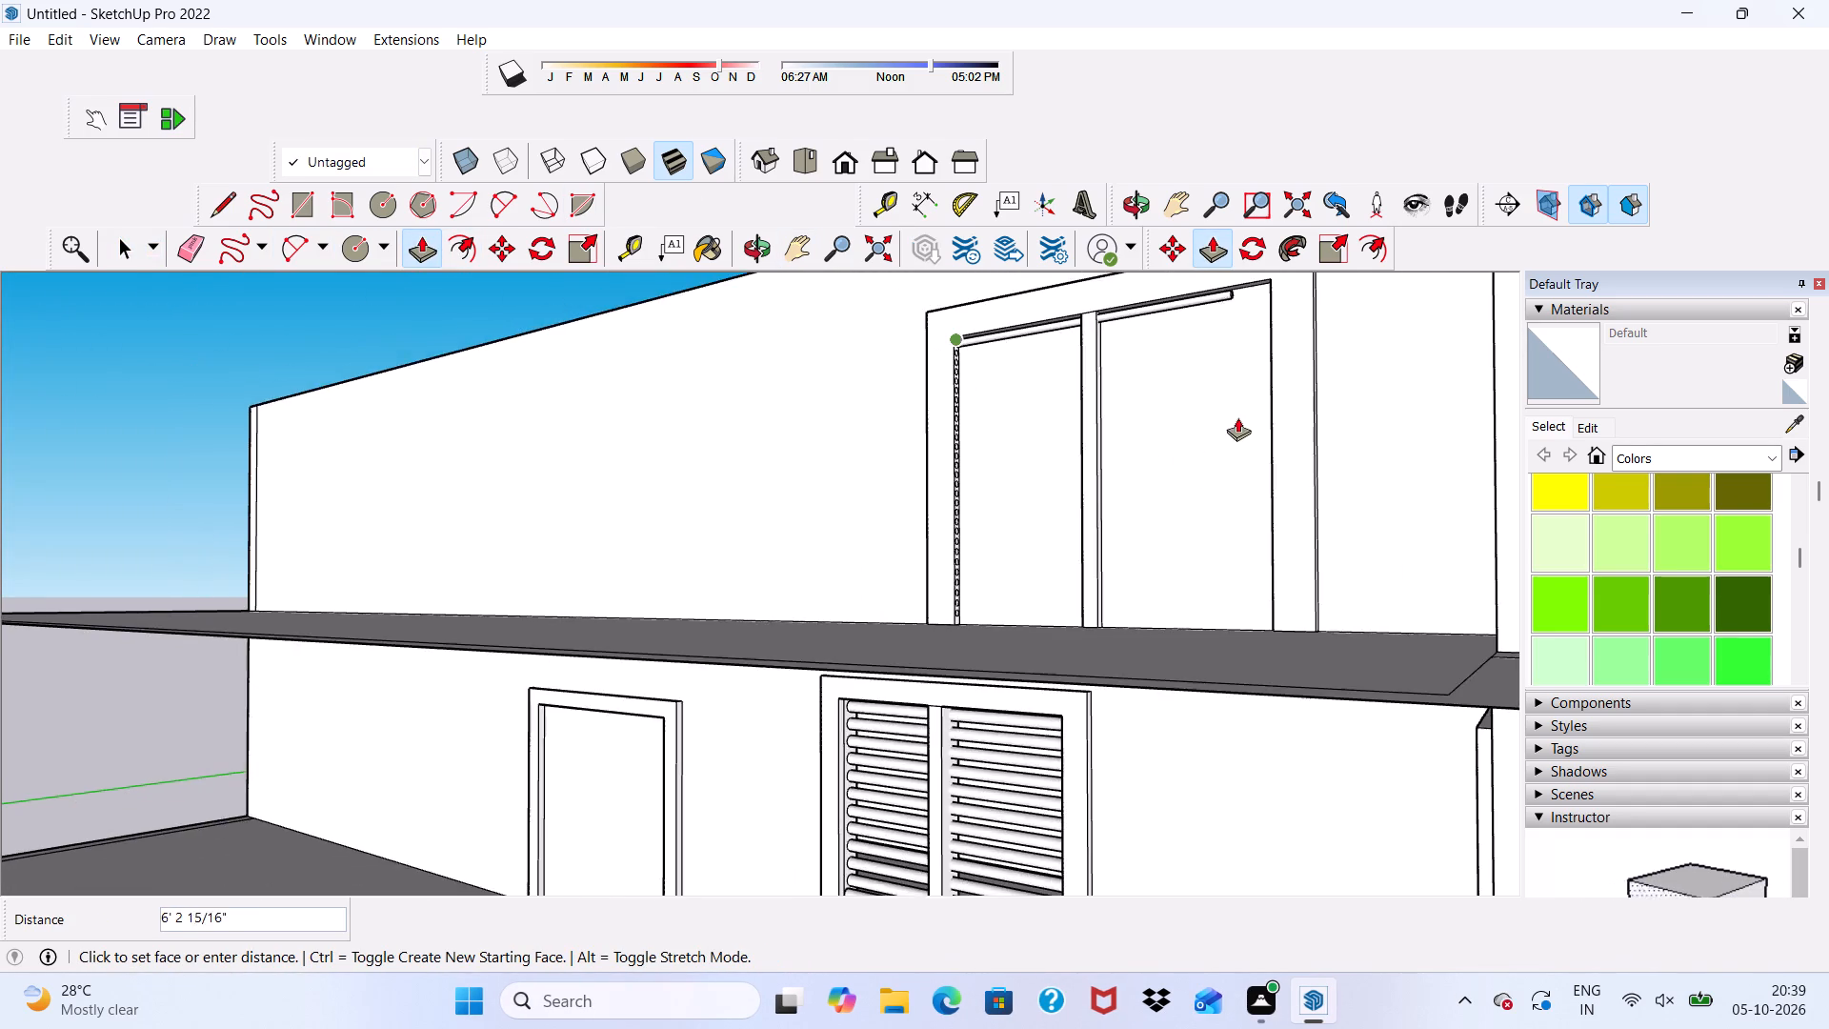
scroll(1239, 417, "up", 2)
scroll(1274, 363, "down", 3)
middle_click_drag(1274, 363, 1406, 411)
scroll(1309, 355, "up", 2)
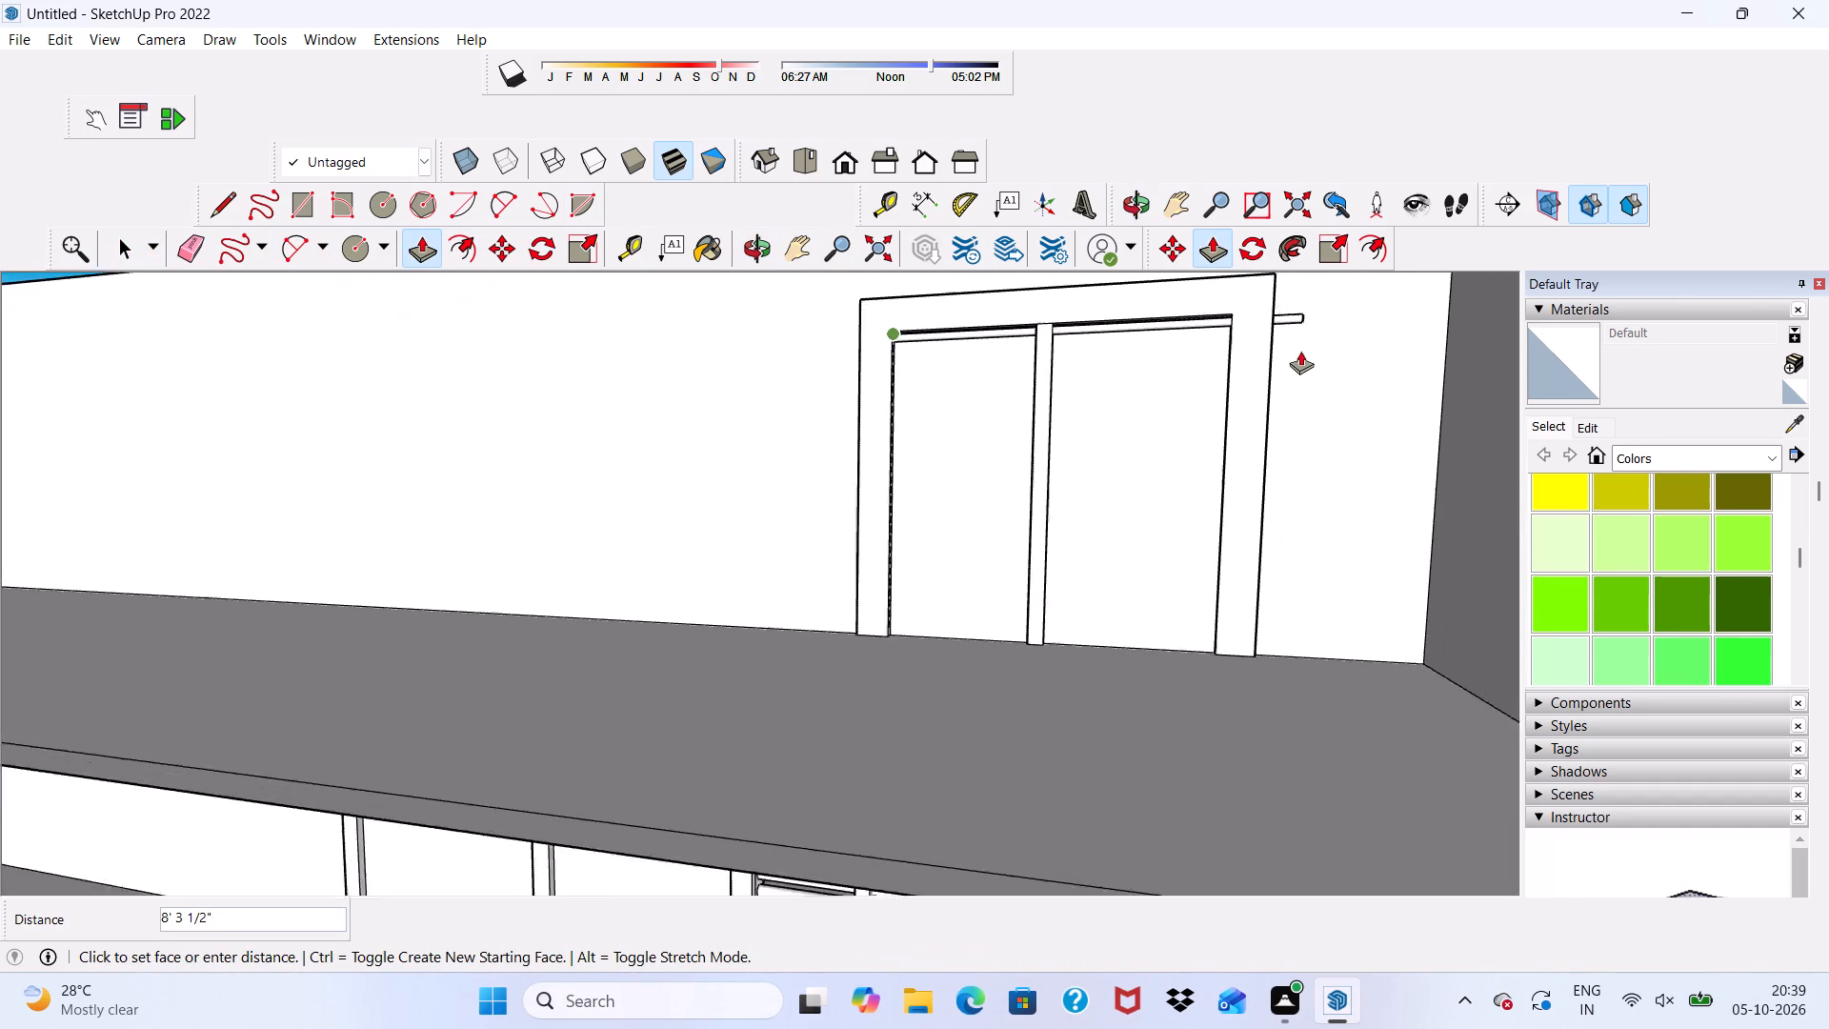
scroll(1300, 351, "up", 2)
scroll(1203, 343, "up", 3)
left_click(1218, 326)
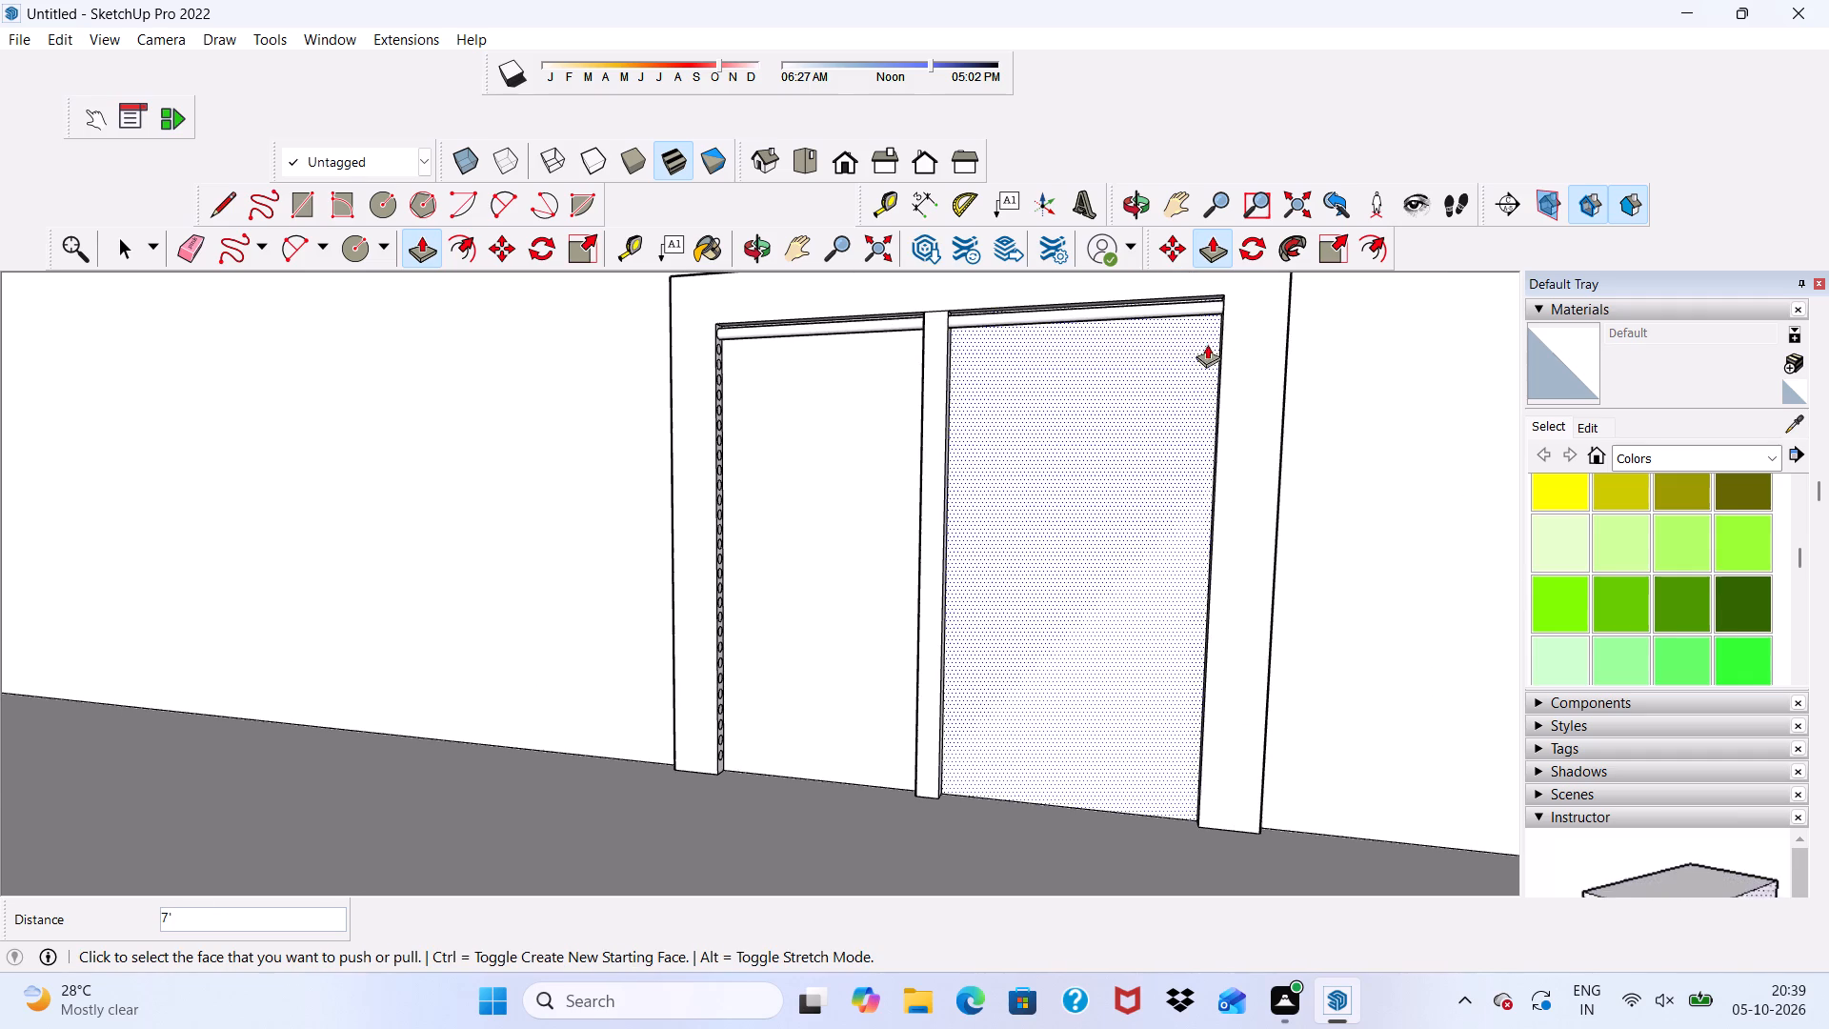
Push/Pull the second jamb circle from the top 7' across the door opening to the opposite jamb.
scroll(834, 397, "up", 4)
scroll(666, 329, "up", 9)
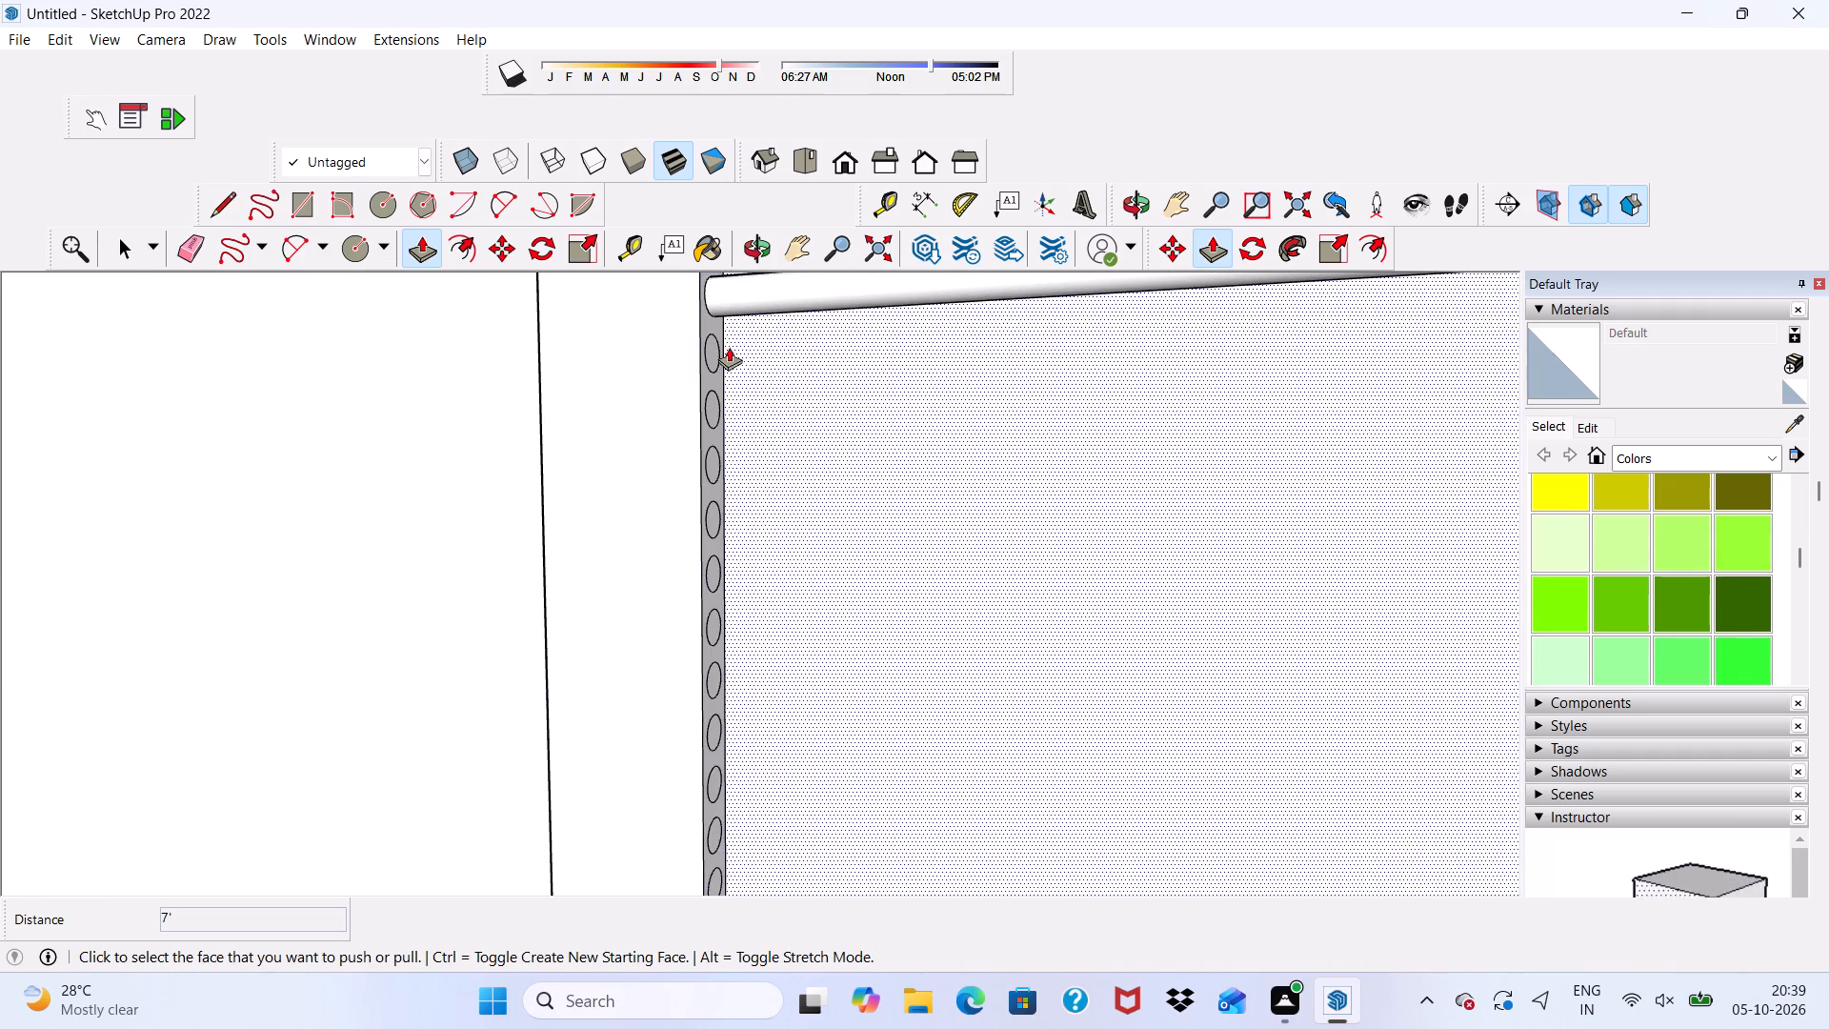
left_click(714, 350)
scroll(714, 349, "down", 4)
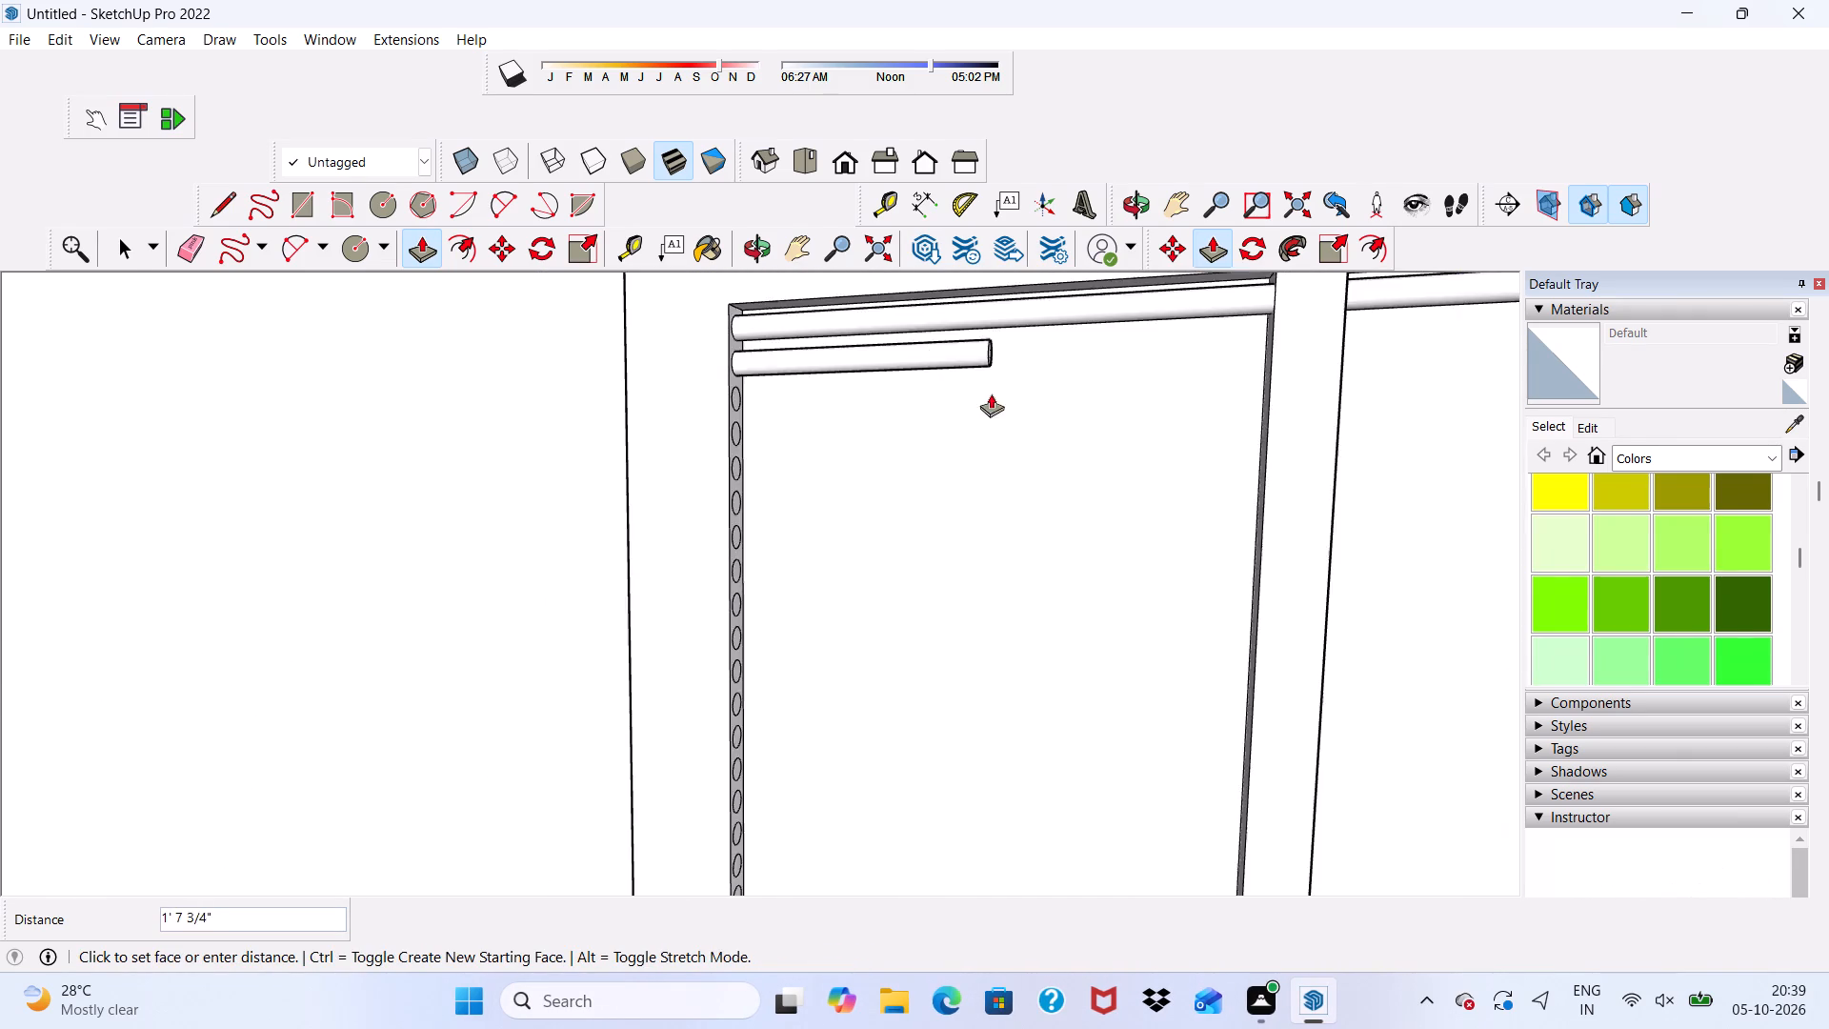
scroll(991, 393, "down", 11)
scroll(1206, 480, "down", 2)
scroll(1365, 453, "up", 2)
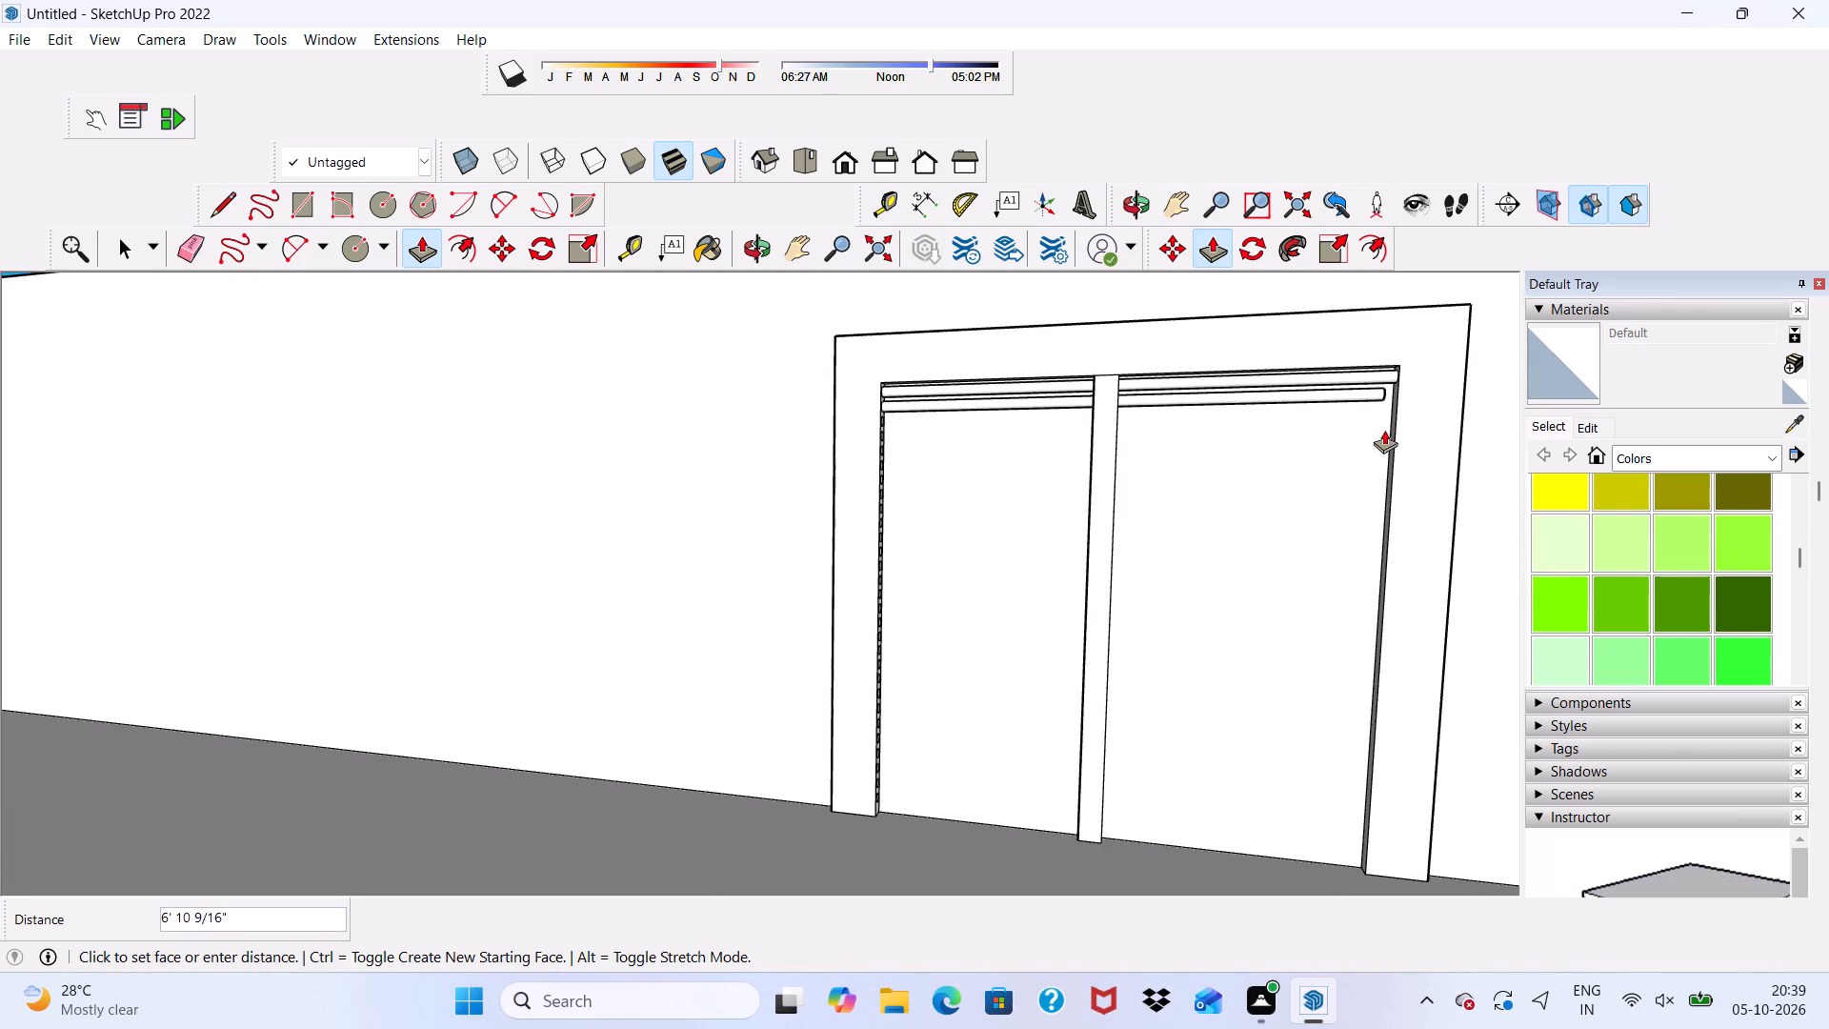
left_click(1390, 422)
Push/Pull the third jamb circle from the top 7' across the door opening to the opposite jamb.
scroll(917, 409, "up", 7)
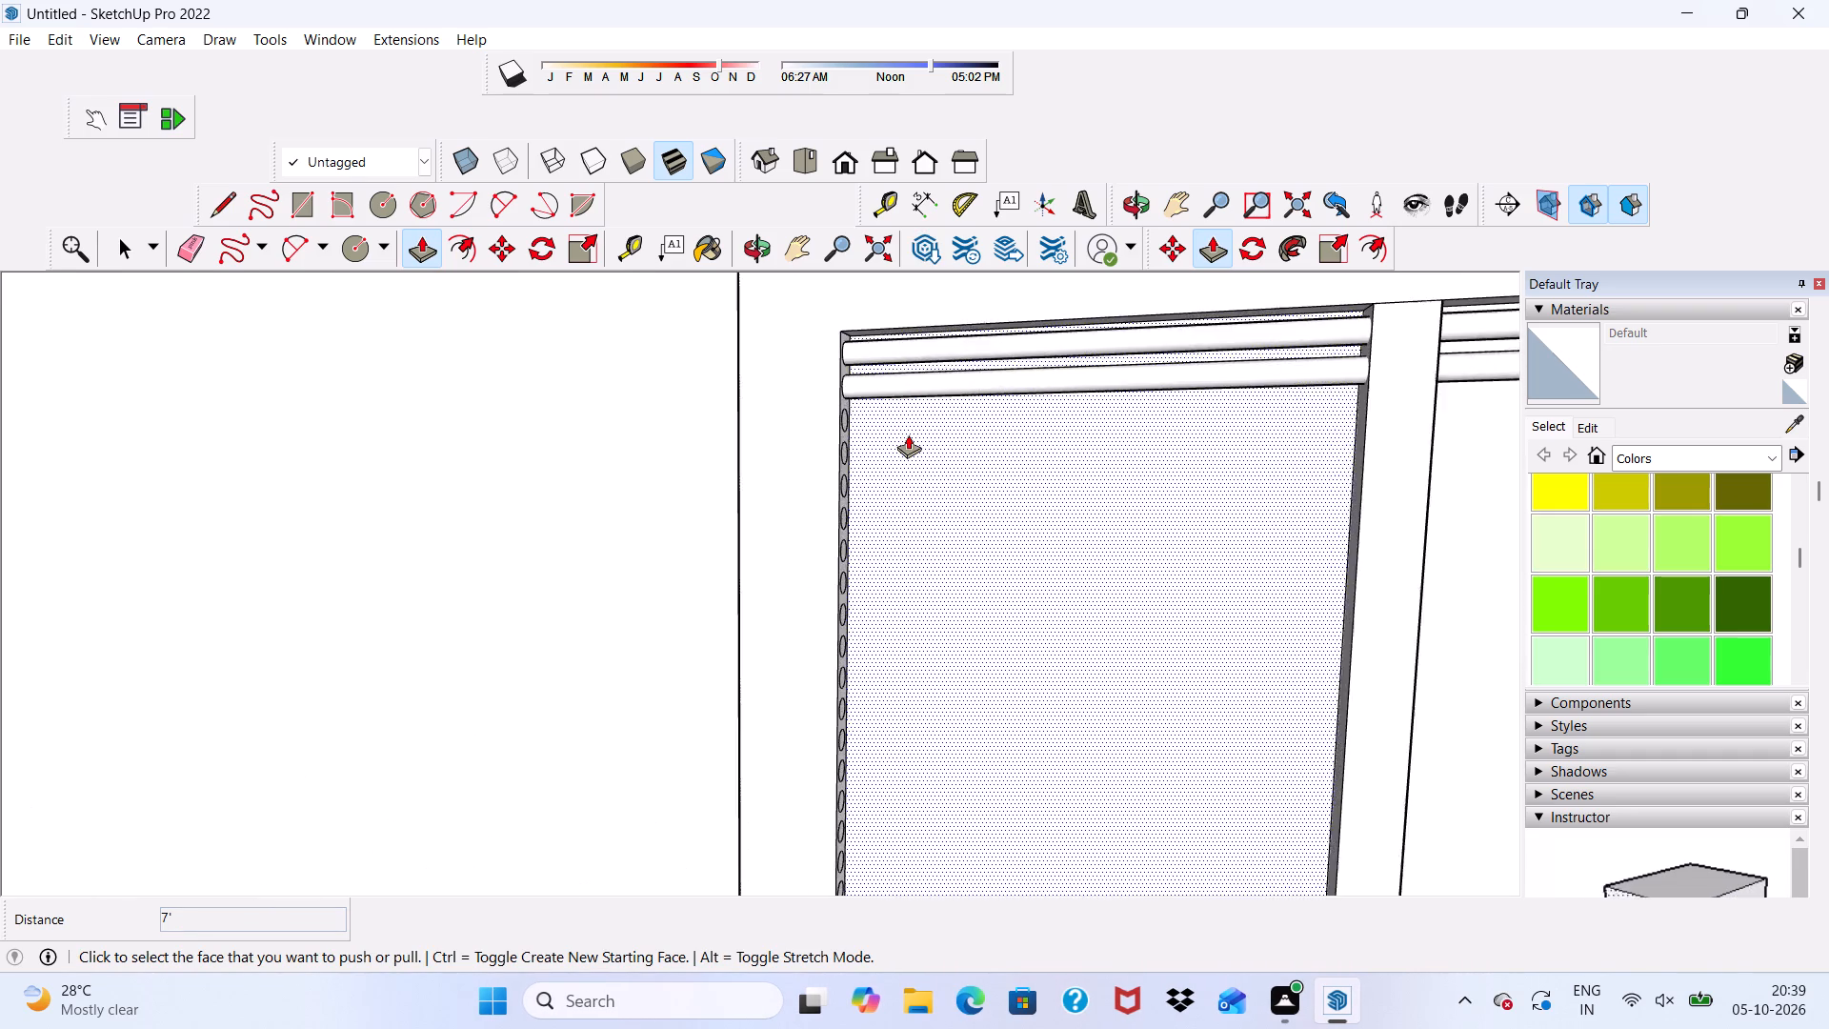
scroll(908, 434, "up", 10)
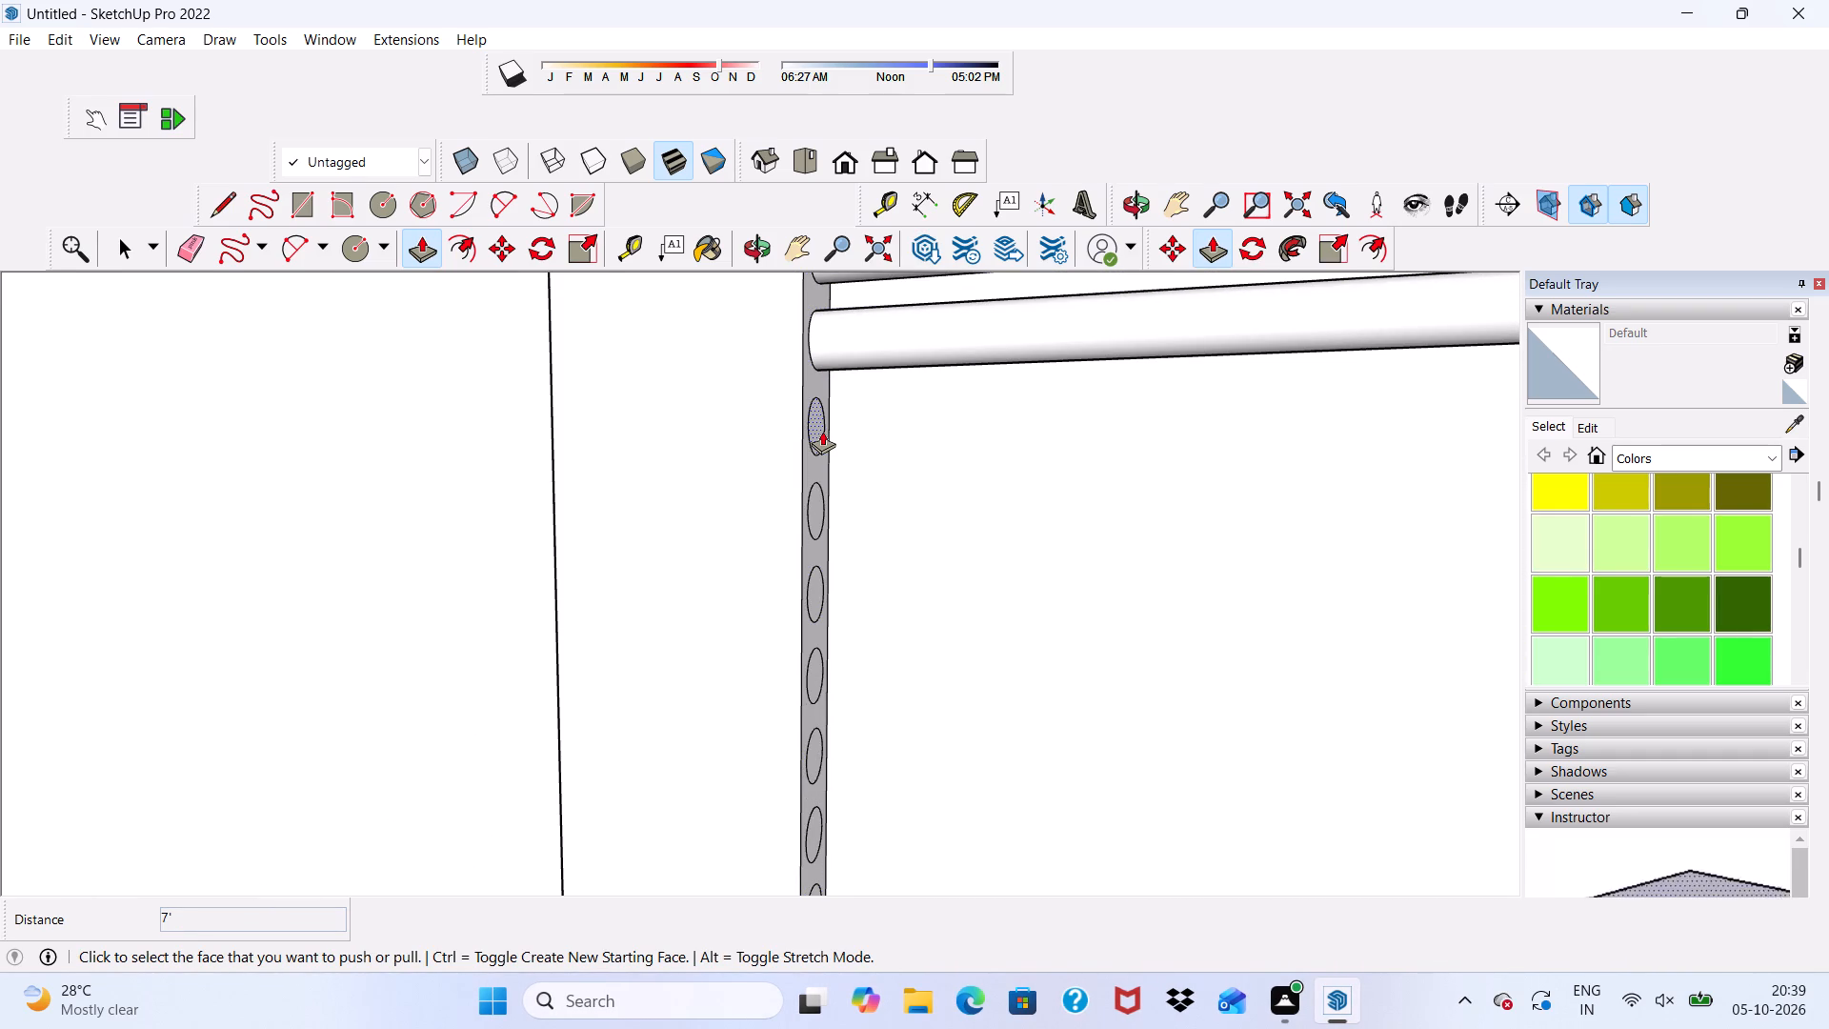
left_click(822, 431)
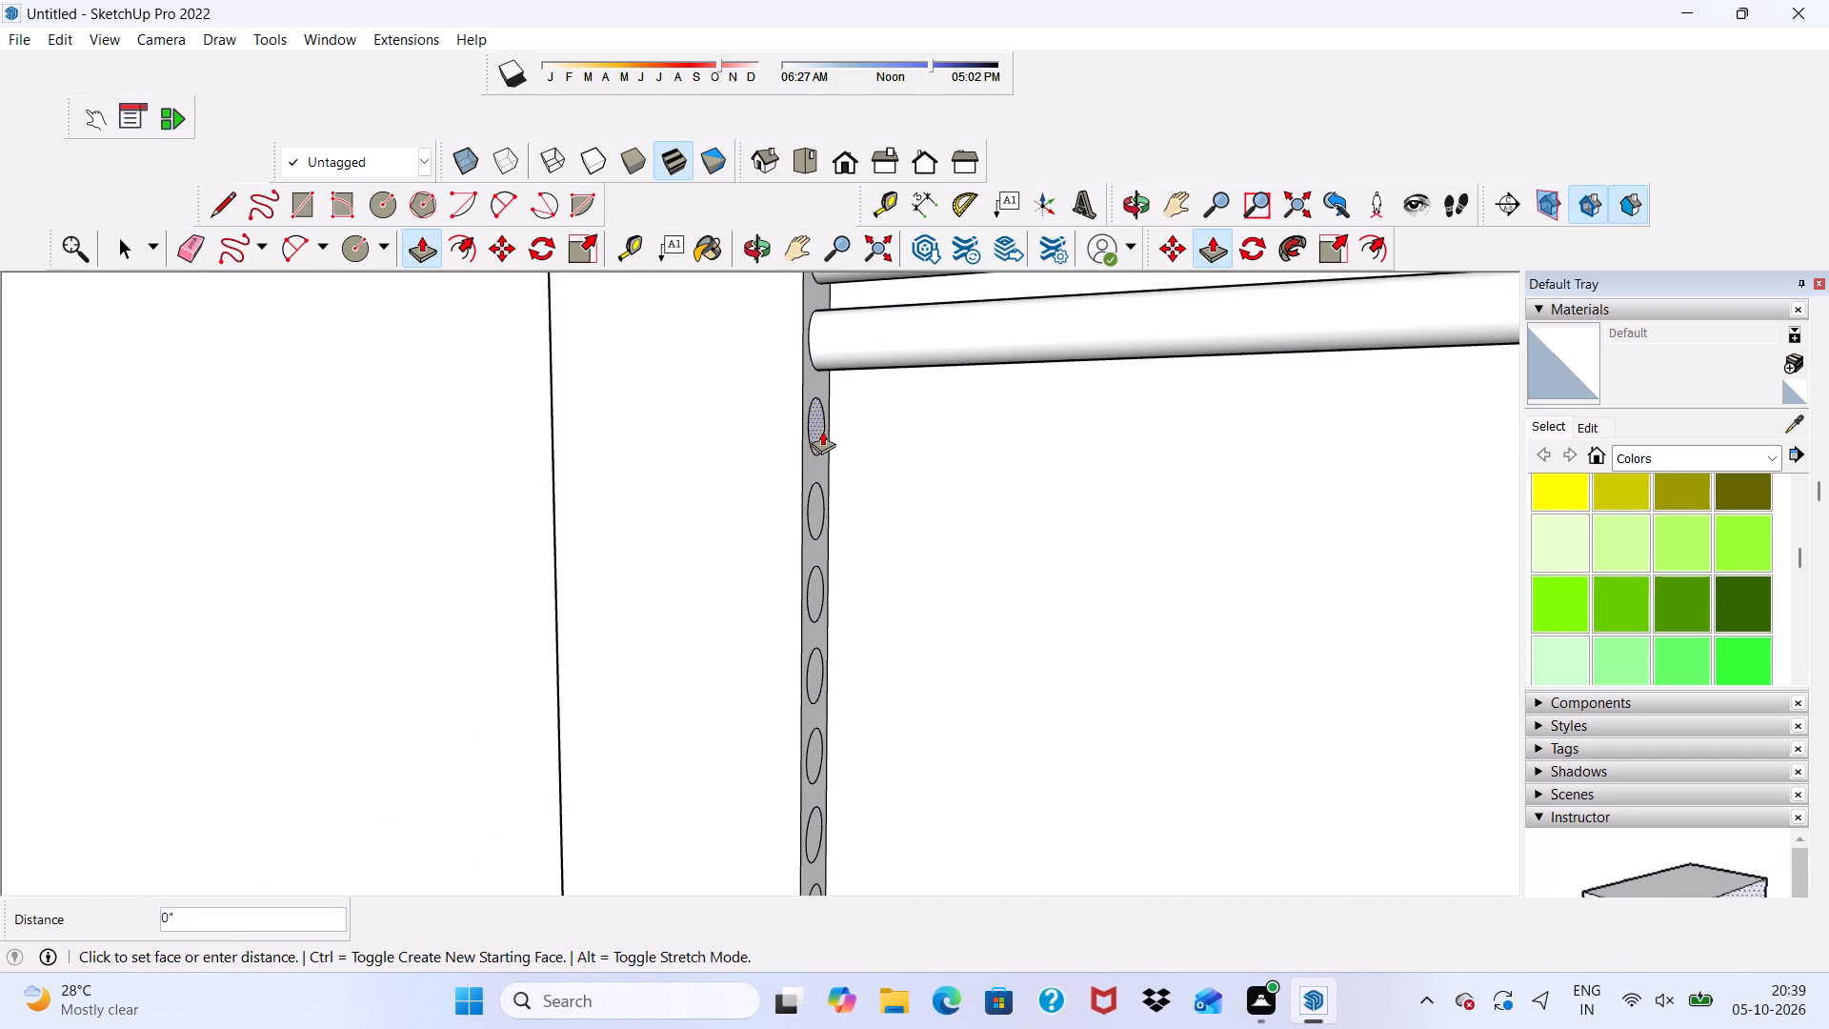
scroll(844, 440, "down", 11)
scroll(1022, 431, "up", 1)
scroll(1022, 434, "down", 5)
scroll(1013, 434, "up", 1)
scroll(1013, 434, "down", 10)
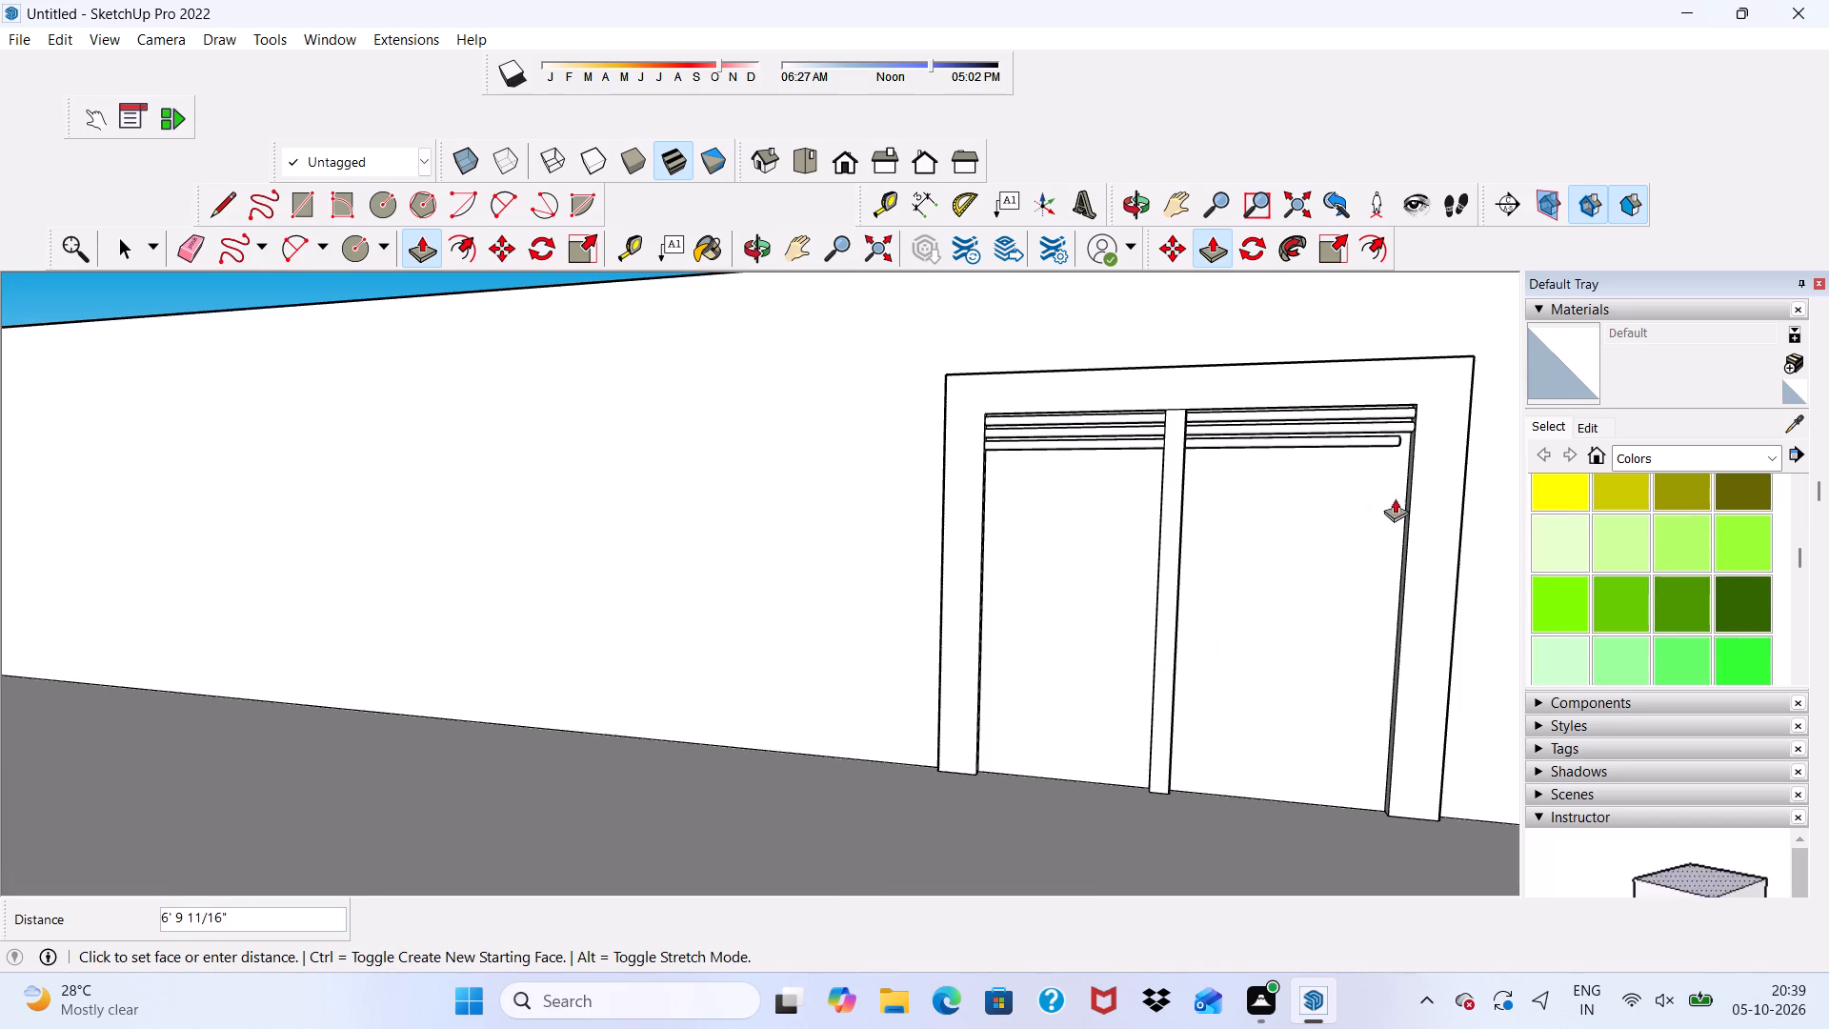
left_click(1417, 488)
Push/Pull the fourth jamb circle from the top about 7' 2 5/16" across the door opening, past the mullion into the opposite jamb.
scroll(1026, 469, "up", 11)
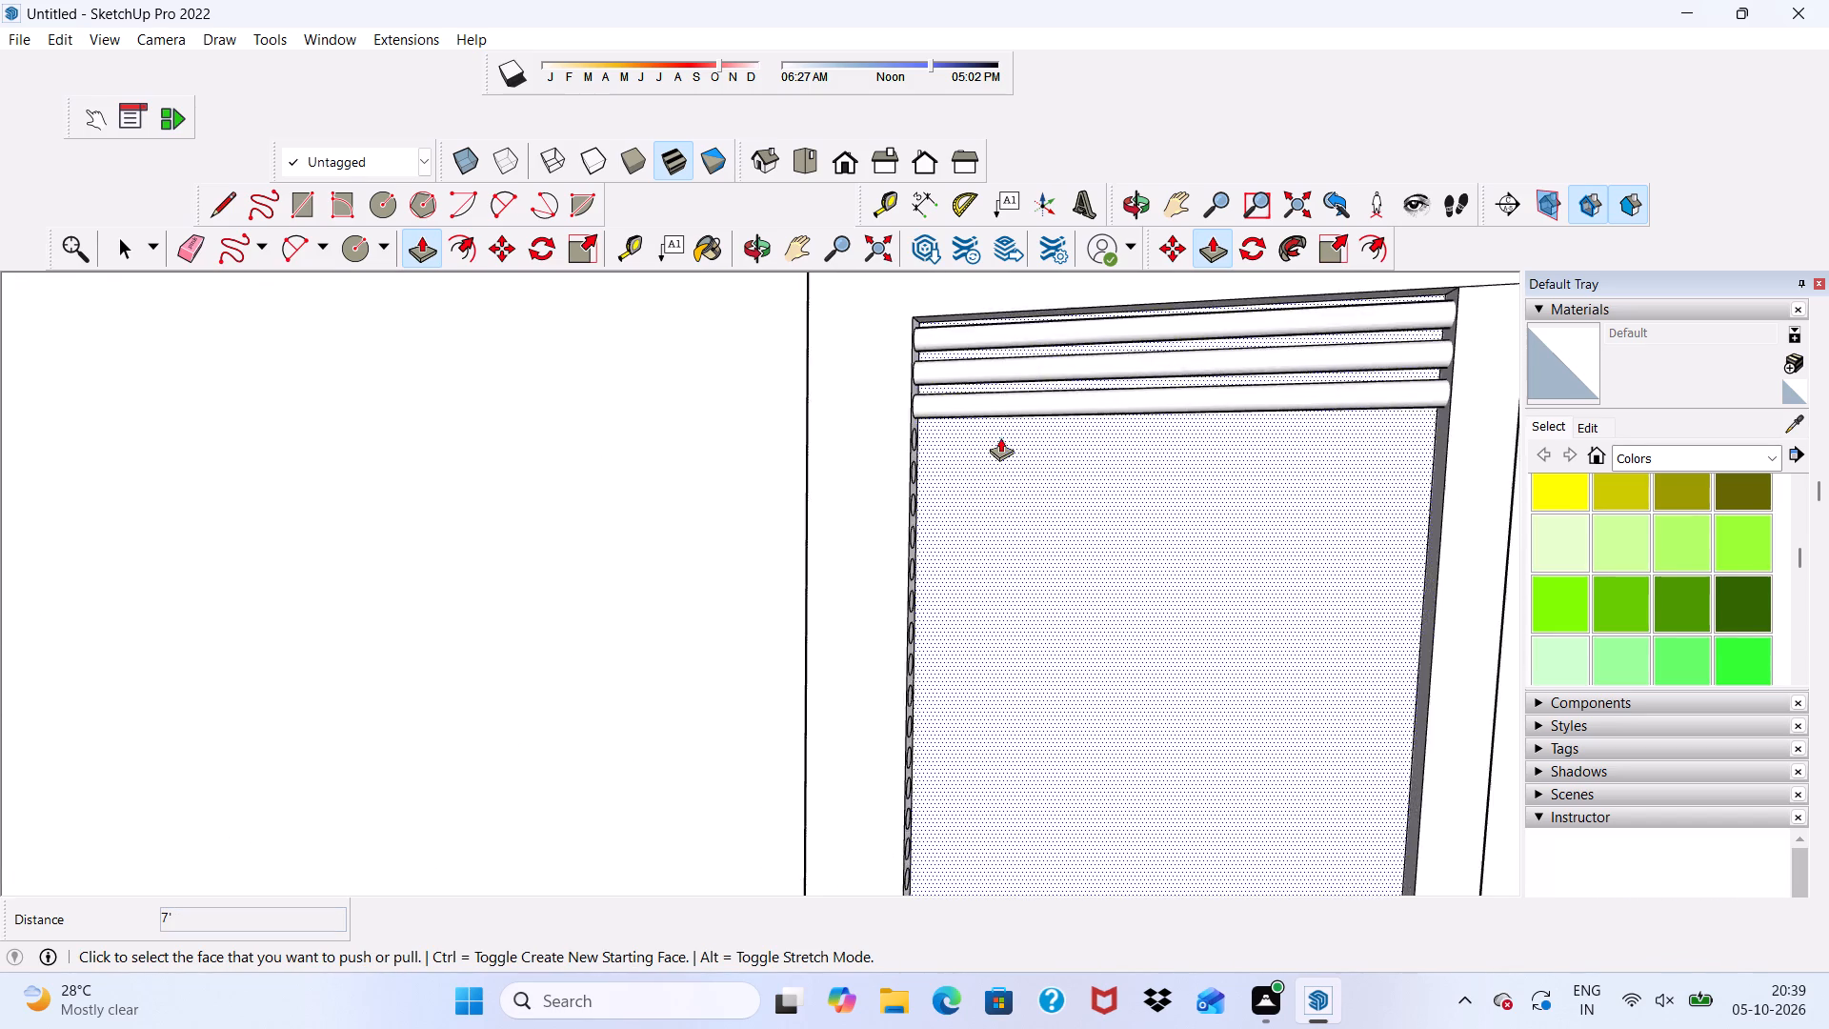
scroll(1000, 437, "up", 4)
scroll(900, 441, "up", 4)
left_click(868, 442)
scroll(869, 436, "down", 10)
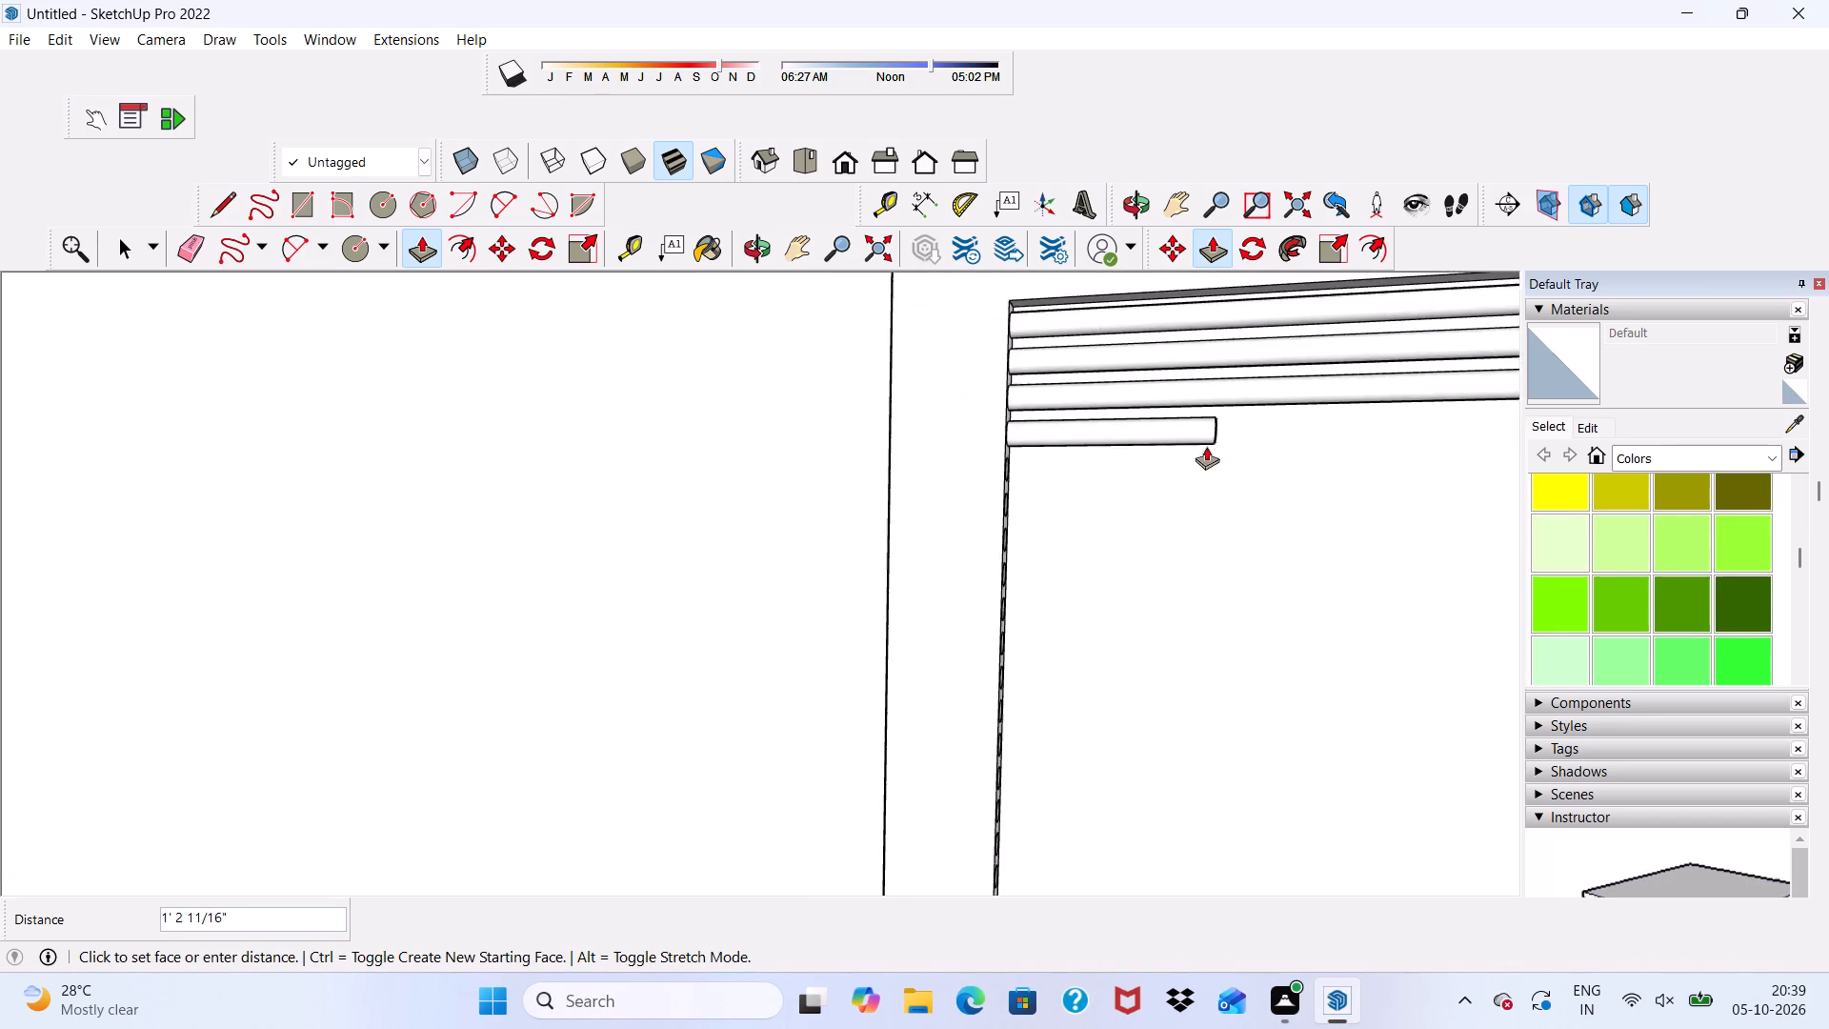
scroll(1206, 446, "down", 7)
scroll(1190, 419, "up", 3)
scroll(1191, 436, "down", 9)
scroll(1228, 454, "up", 1)
scroll(1227, 457, "down", 7)
scroll(1228, 489, "up", 1)
scroll(1278, 521, "down", 1)
scroll(1404, 478, "up", 2)
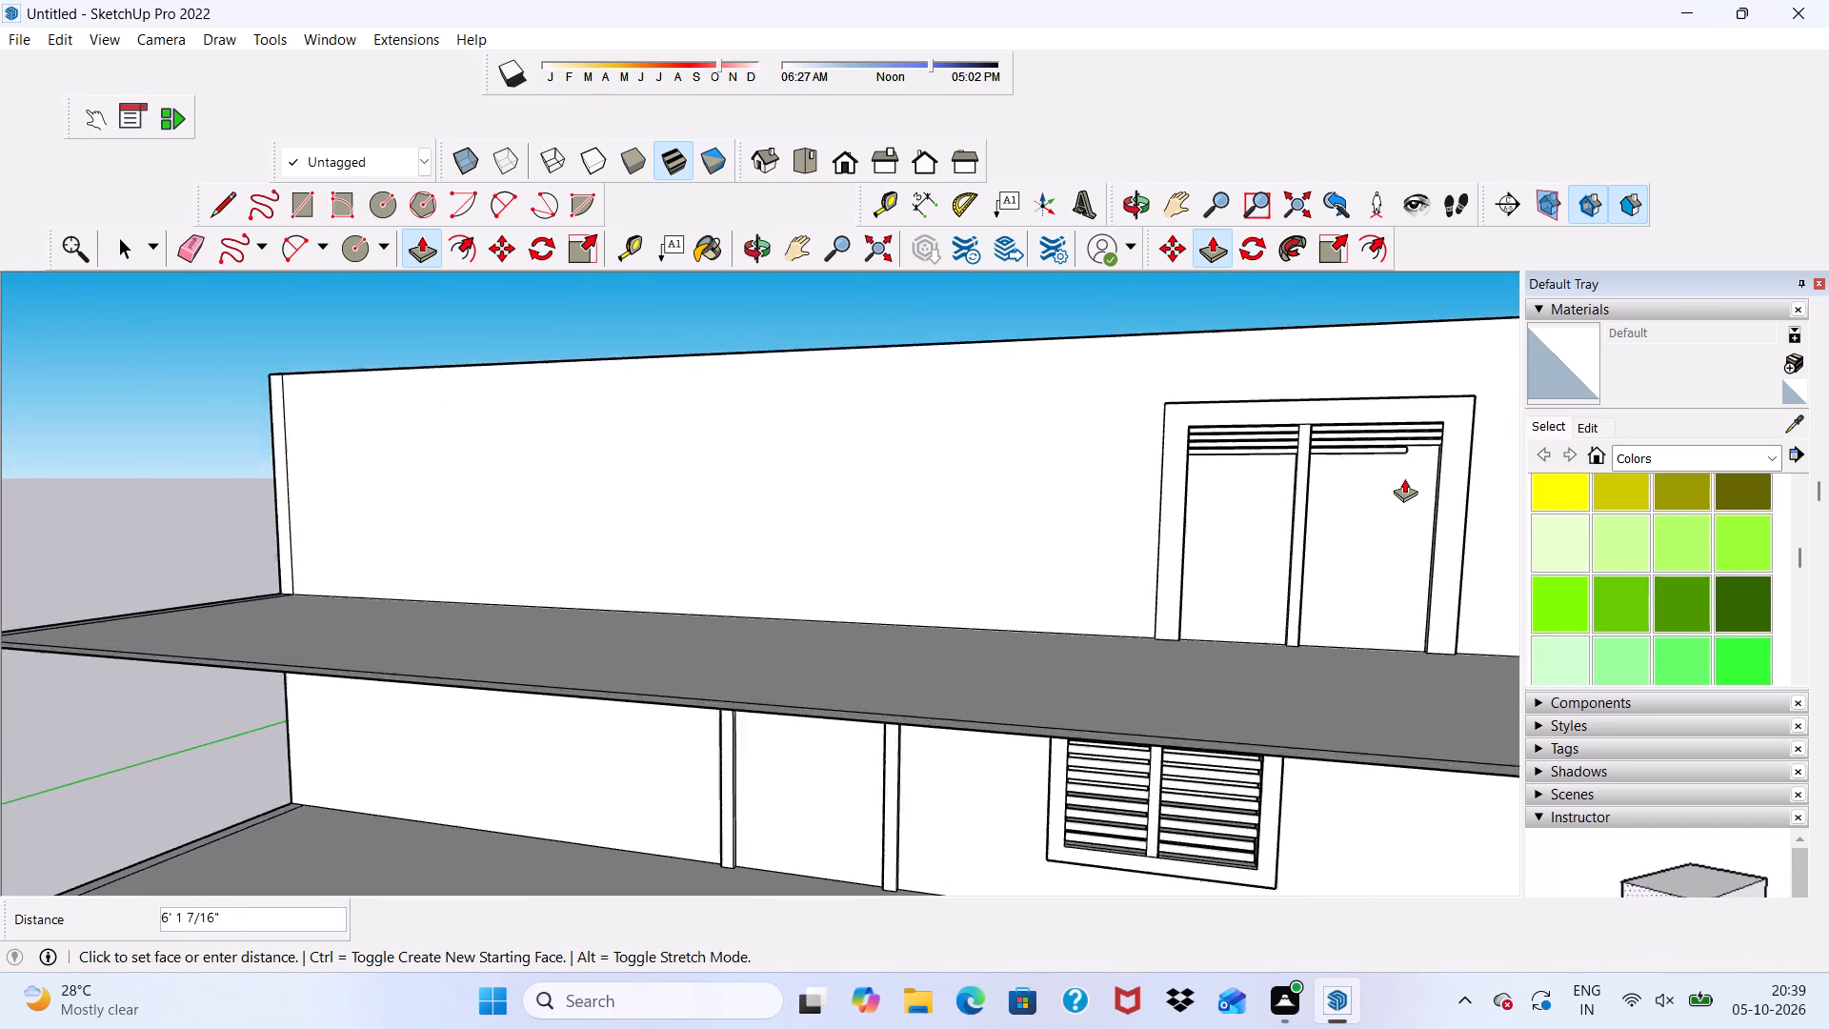
scroll(1404, 478, "up", 2)
left_click(1459, 456)
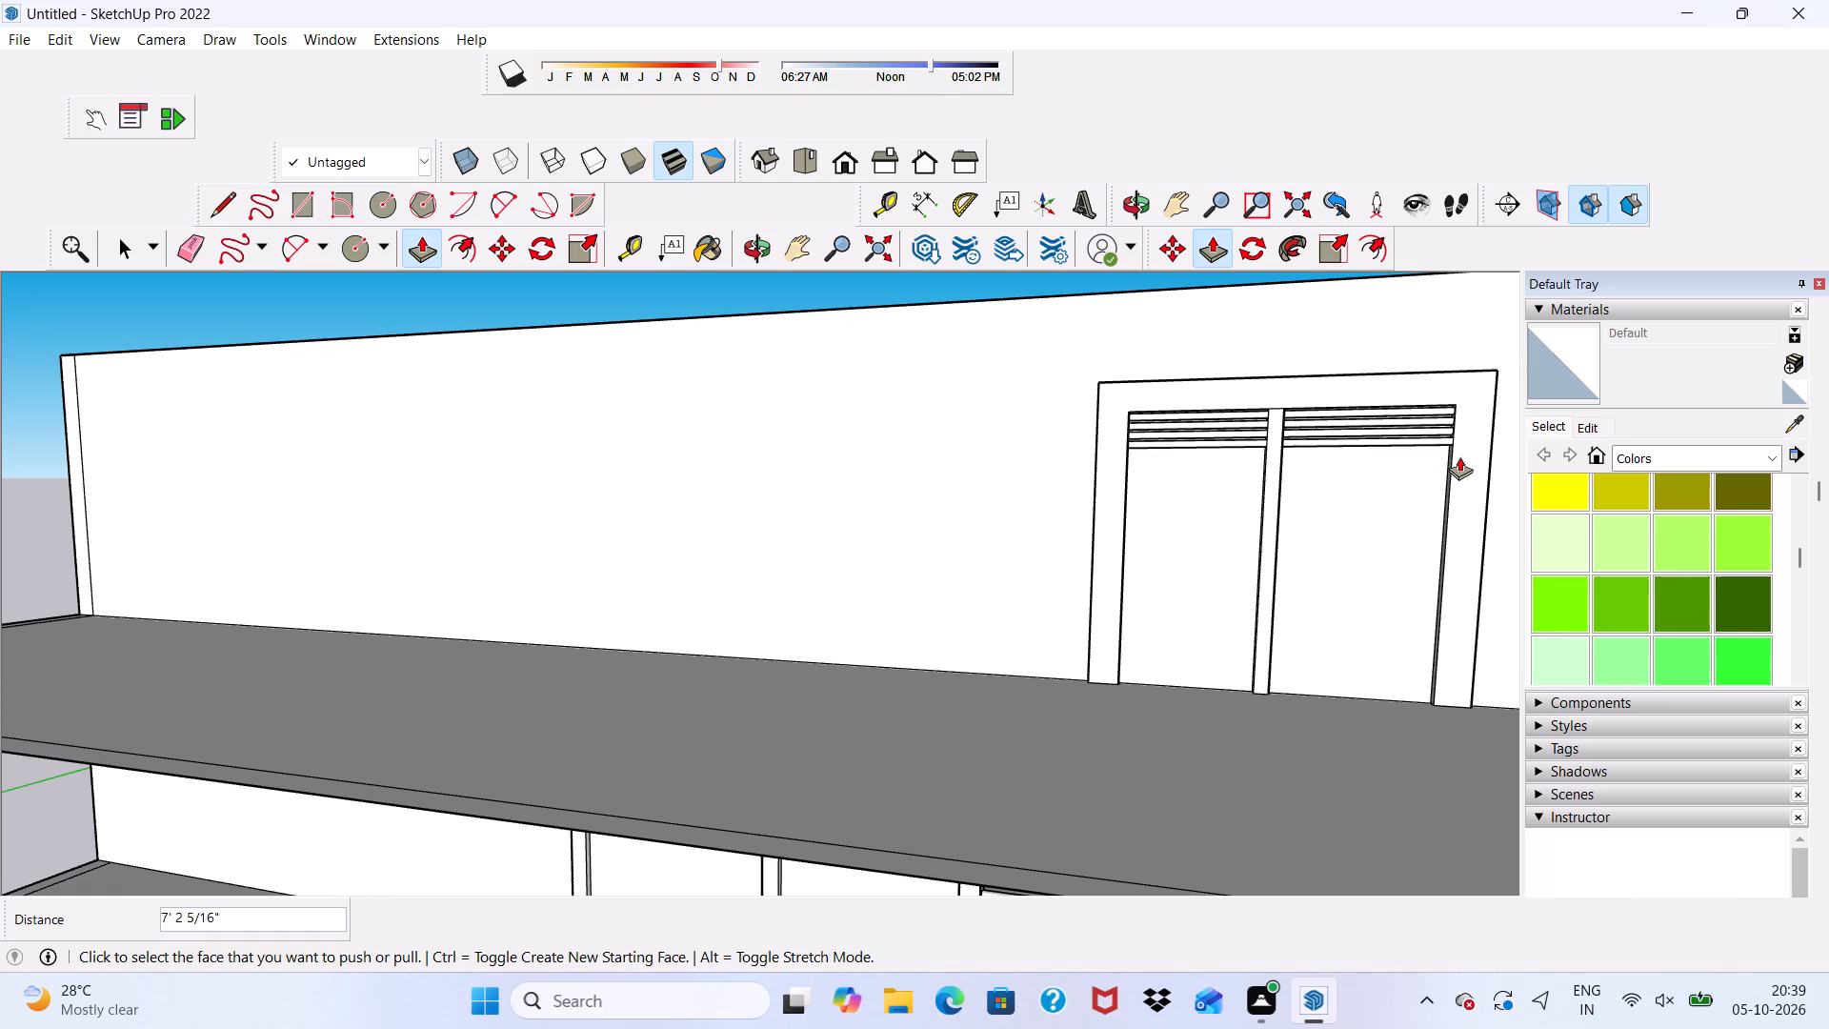
Push/Pull the fifth jamb circle from the top about 7' 1 1/4" across the door opening into the opposite jamb.
scroll(1380, 452, "up", 5)
scroll(1039, 472, "up", 16)
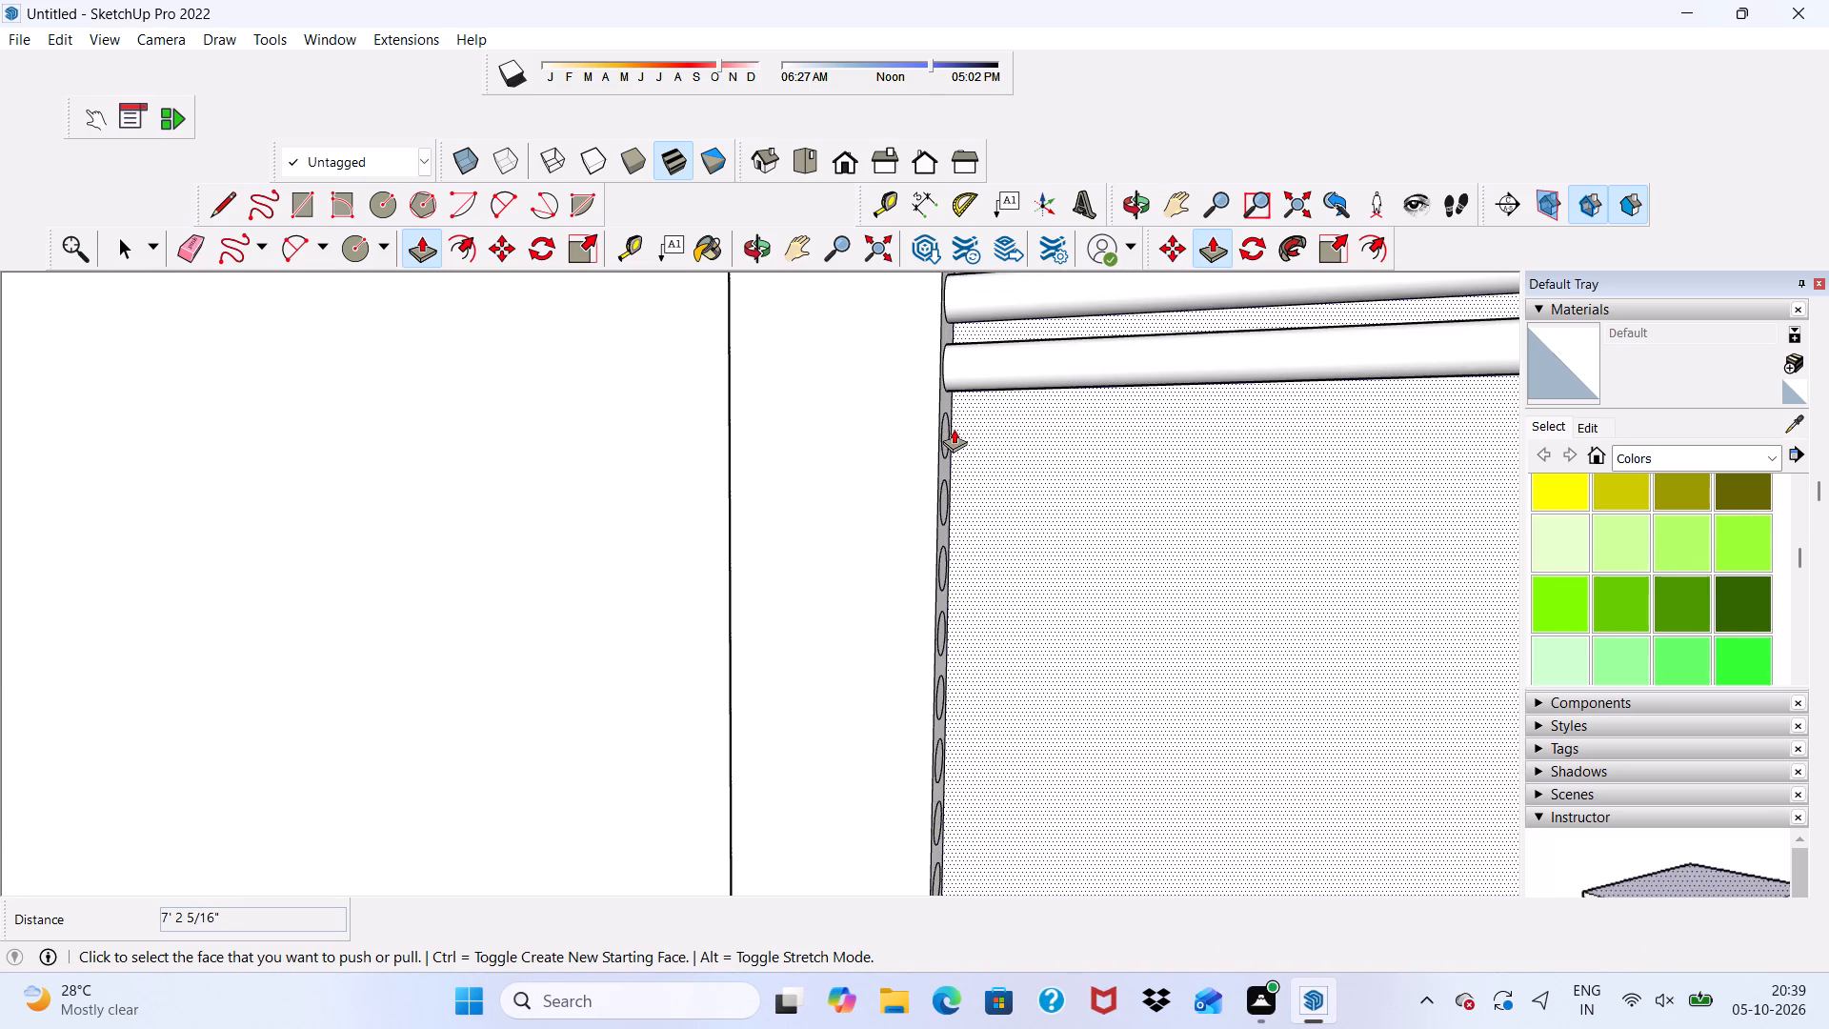
scroll(954, 429, "up", 11)
left_click(935, 453)
scroll(935, 453, "down", 3)
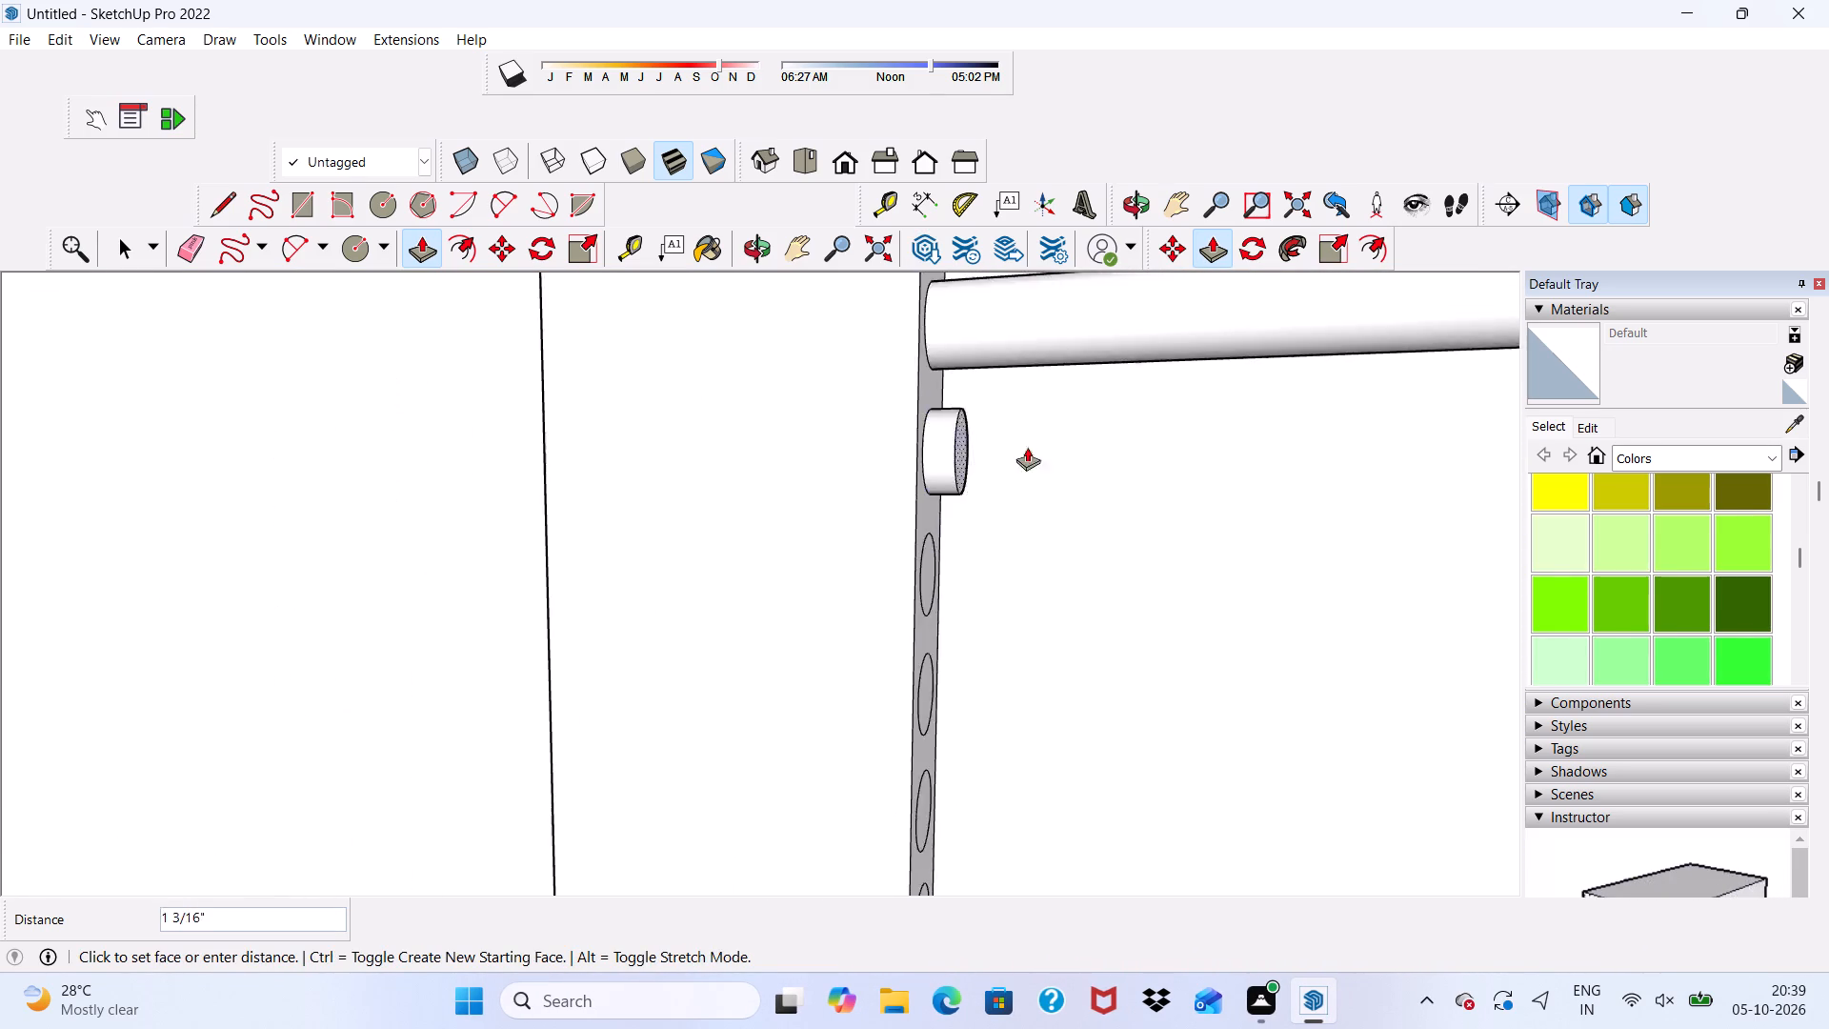
scroll(1027, 447, "down", 5)
scroll(1062, 432, "up", 1)
scroll(1062, 436, "down", 1)
scroll(1060, 451, "up", 1)
scroll(1060, 457, "down", 20)
scroll(1060, 457, "down", 2)
scroll(1154, 434, "up", 1)
scroll(1156, 446, "down", 3)
scroll(1474, 474, "up", 1)
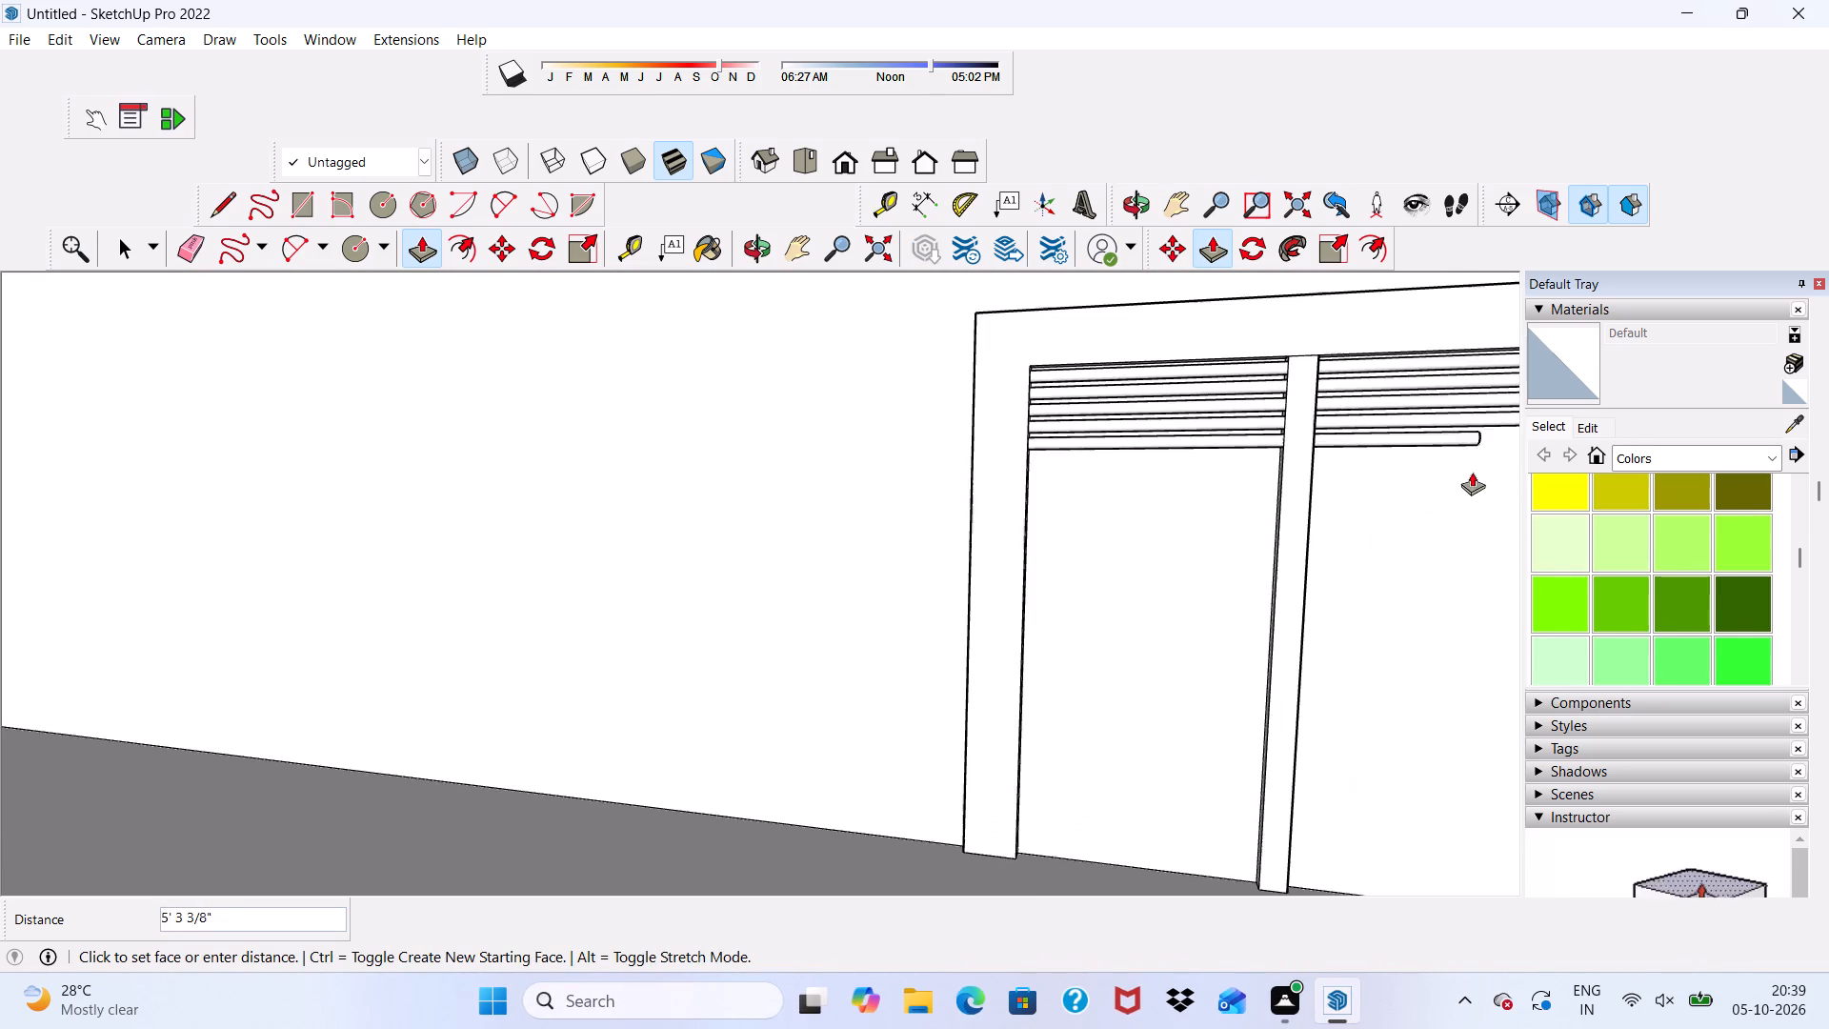
scroll(1472, 472, "up", 2)
scroll(1395, 455, "down", 9)
scroll(1438, 460, "up", 6)
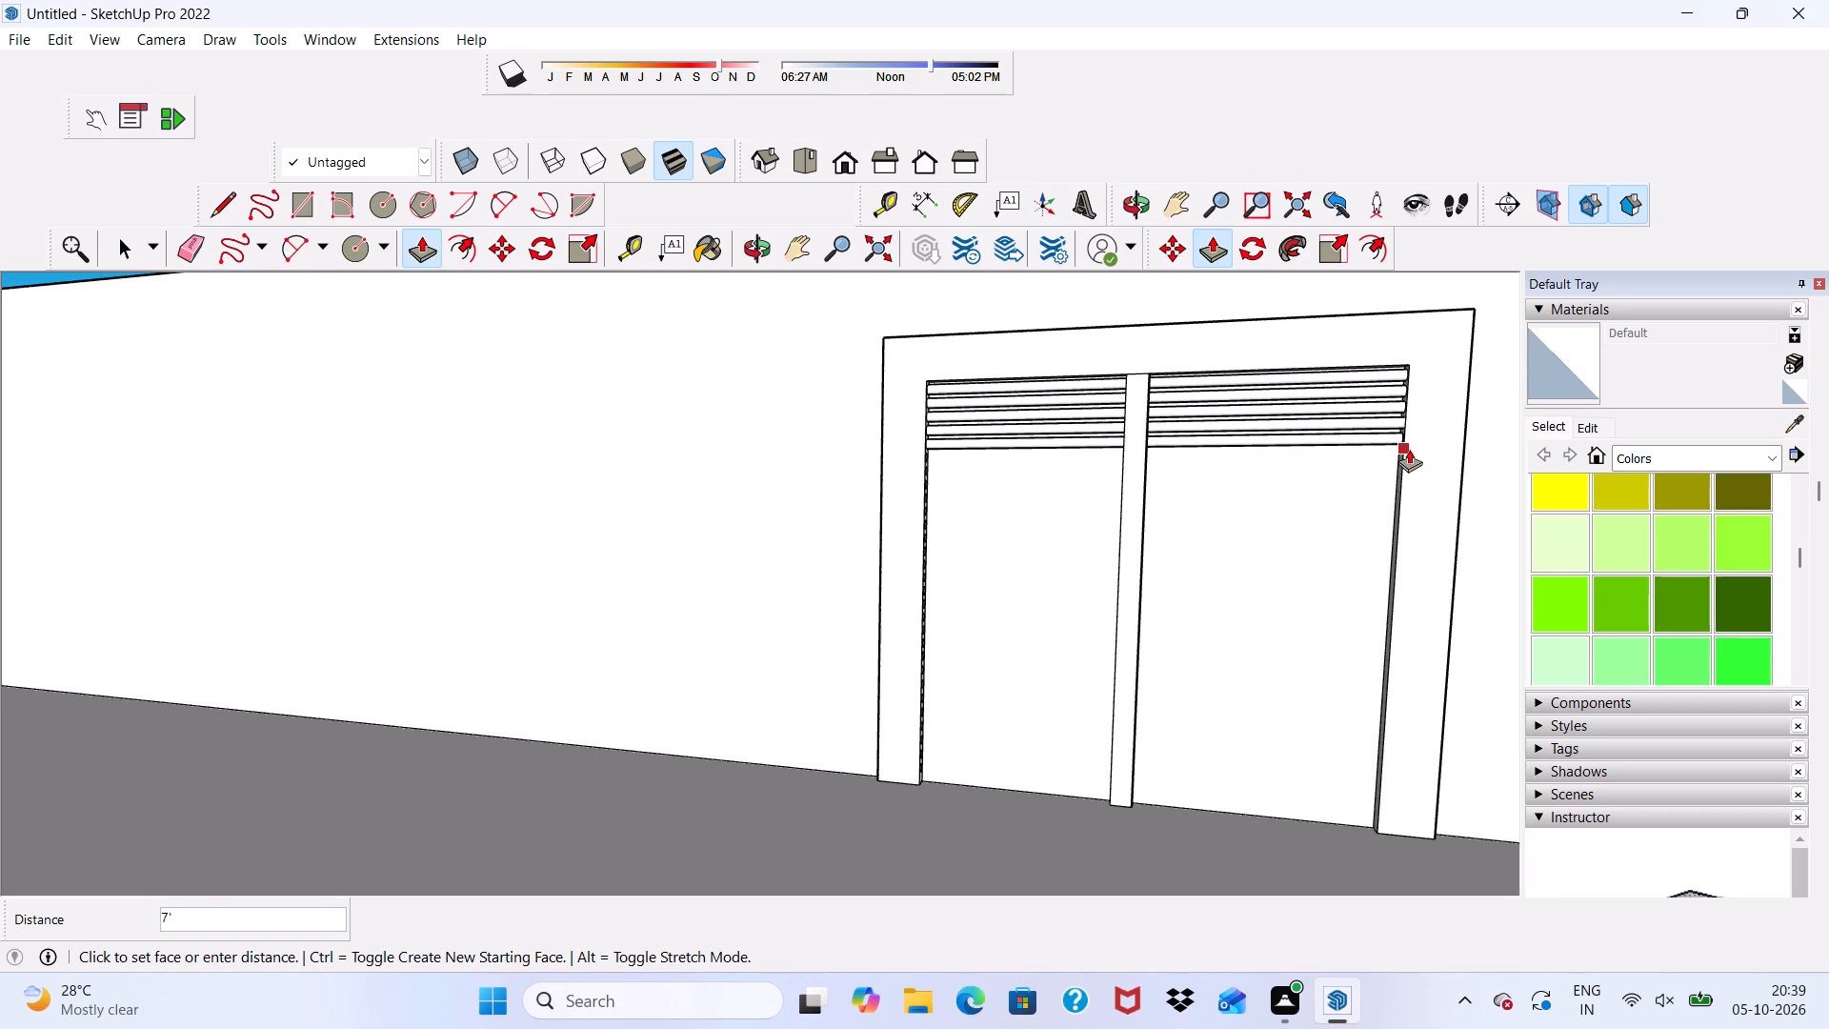
left_click(1409, 448)
Push/Pull the sixth jamb circle from the top about 7' 3 1/4" across the door opening into the opposite jamb.
scroll(997, 475, "up", 14)
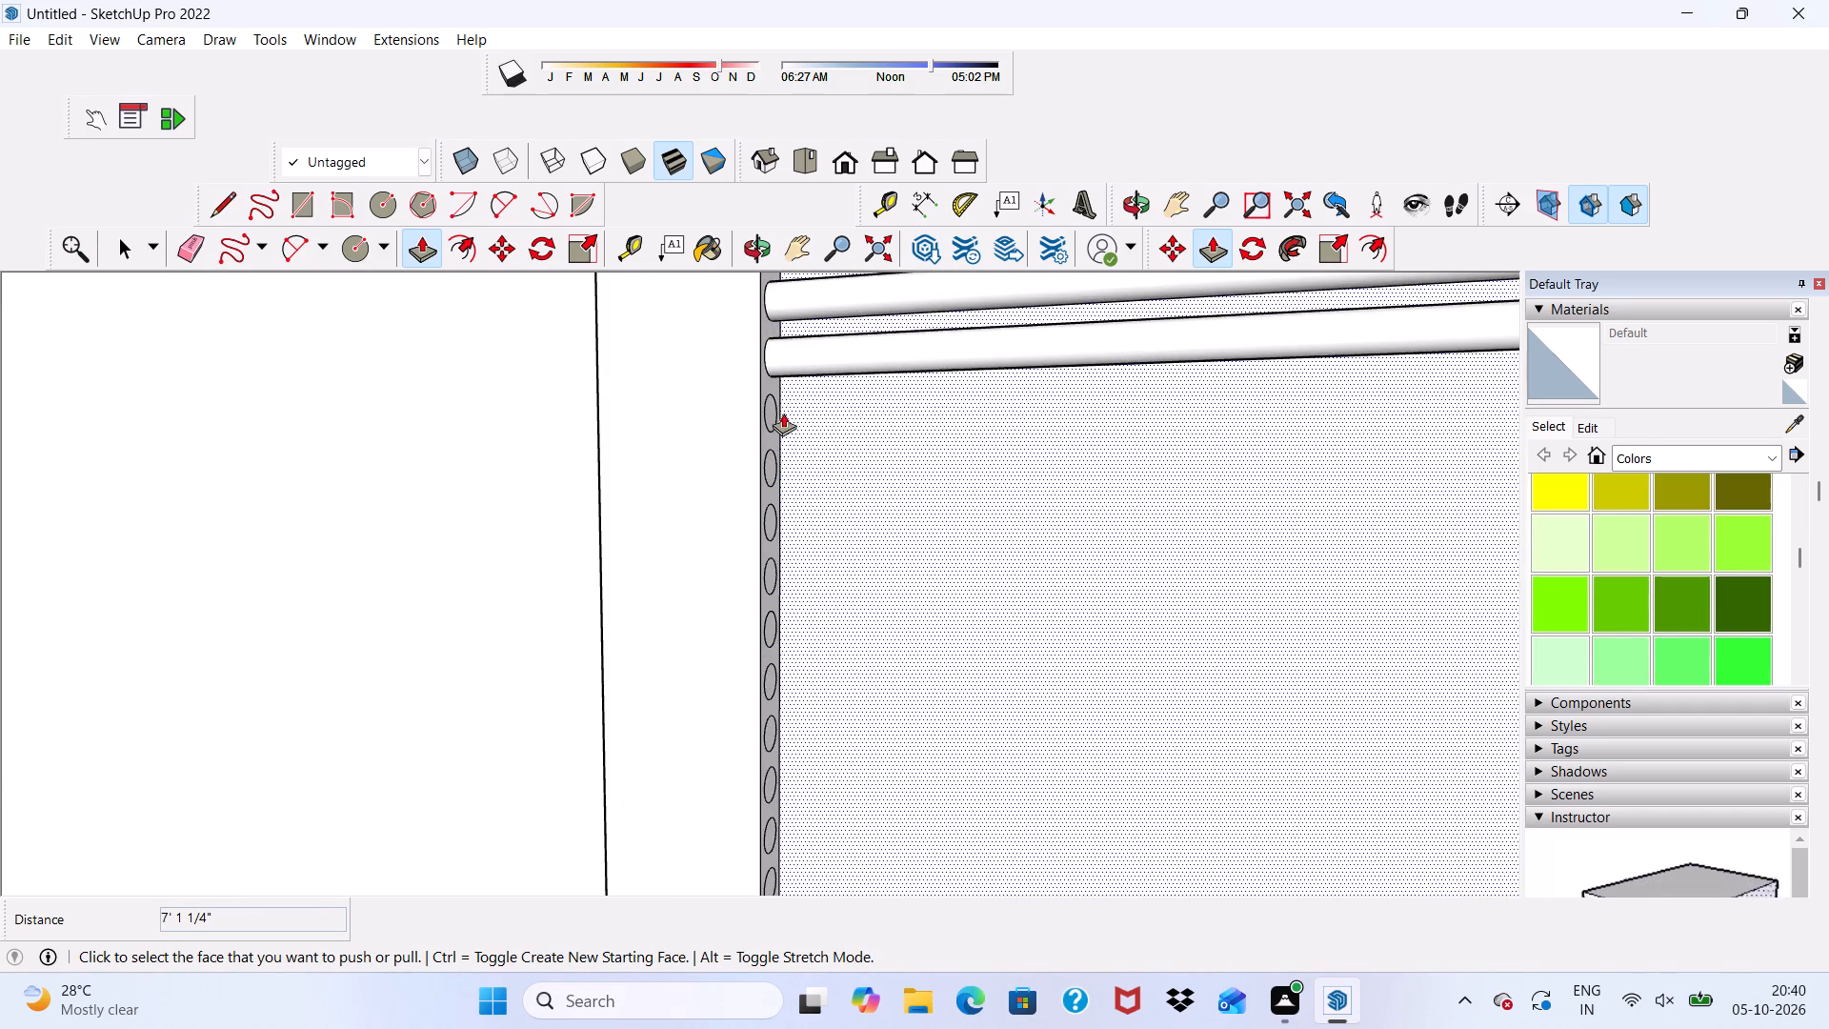
left_click(774, 414)
scroll(774, 414, "down", 19)
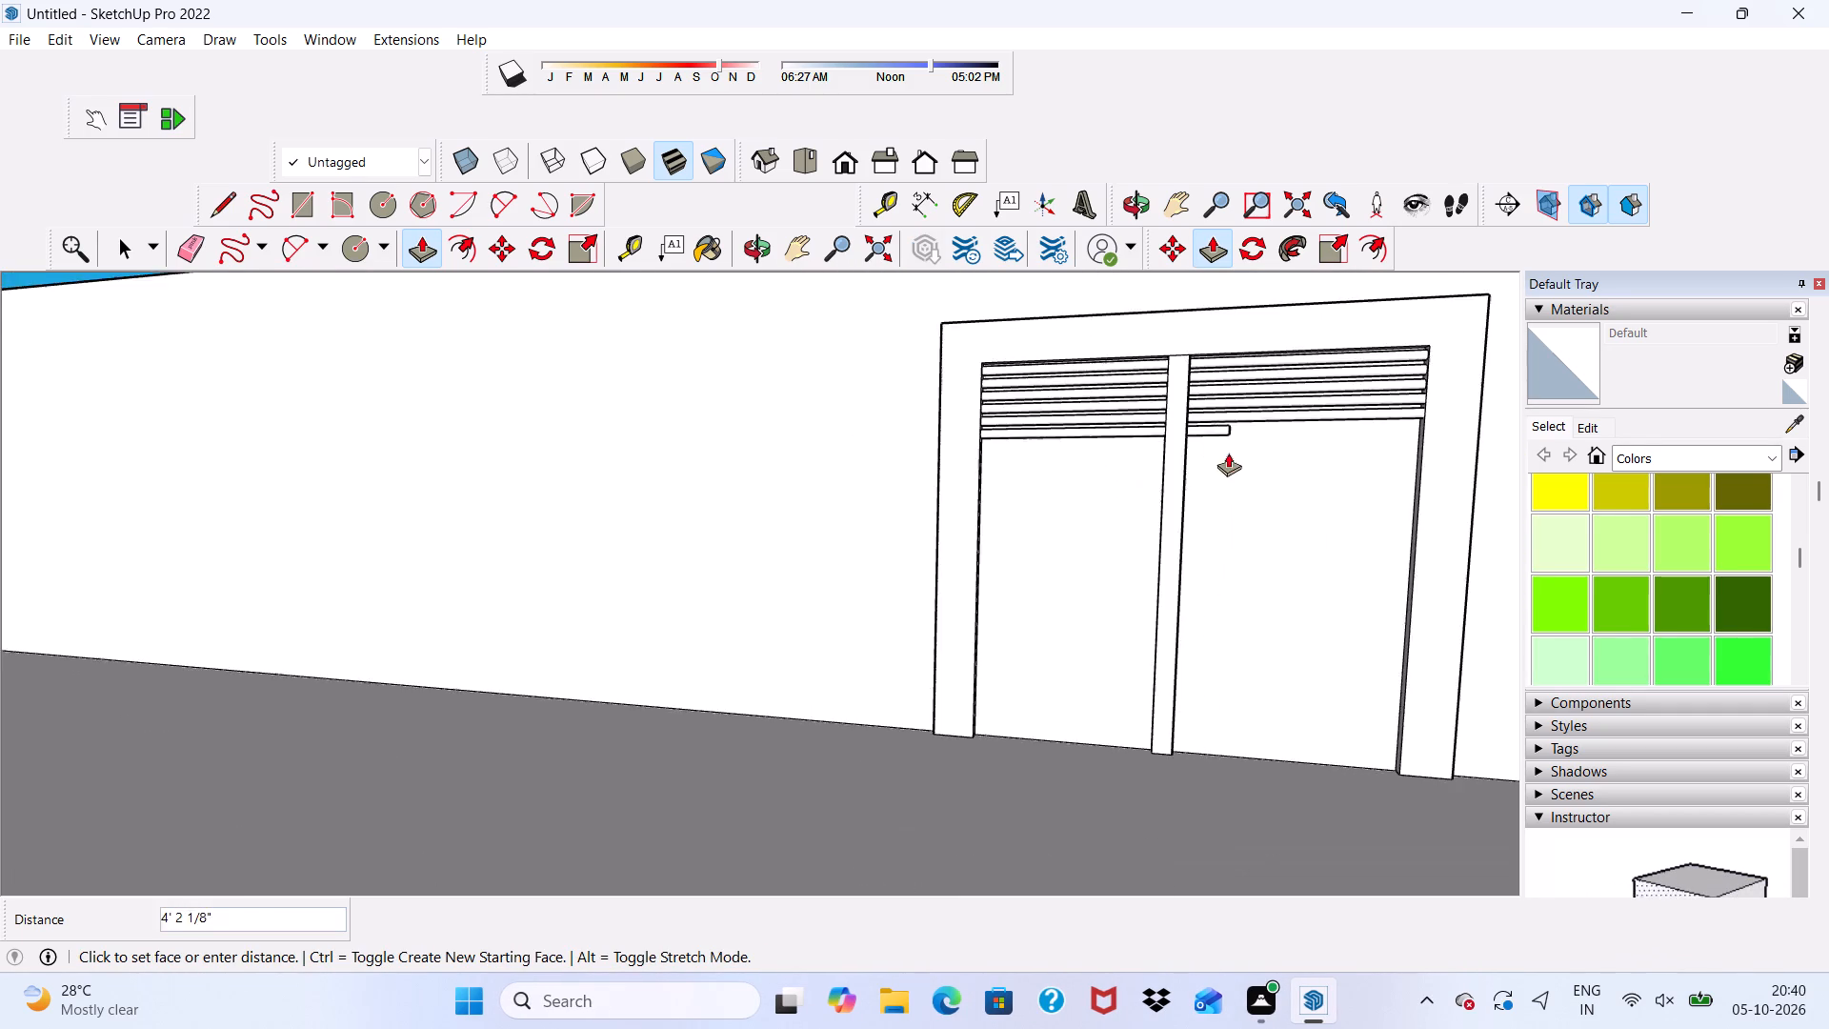
scroll(1228, 453, "down", 2)
left_click(1375, 454)
Push/Pull the seventh jamb circle from the top 7' across the door opening to the opposite jamb's edge.
scroll(1165, 437, "up", 7)
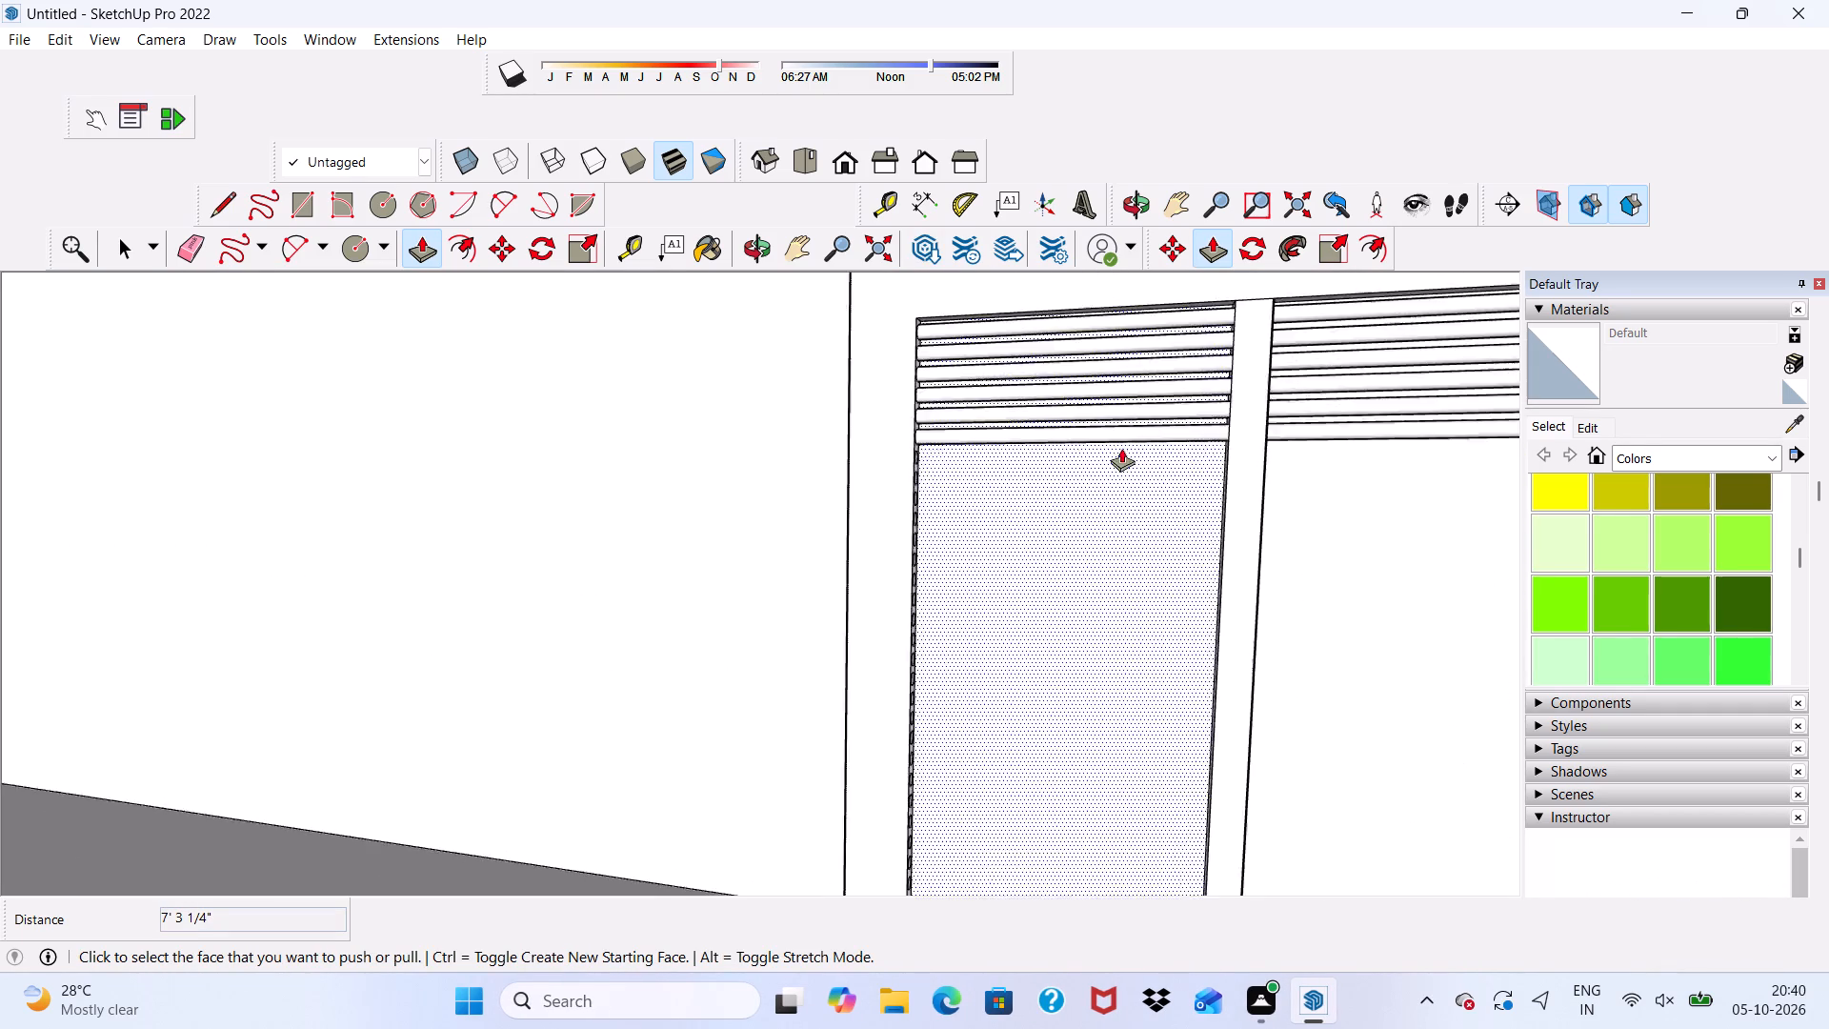
scroll(1121, 448, "up", 11)
scroll(805, 469, "up", 3)
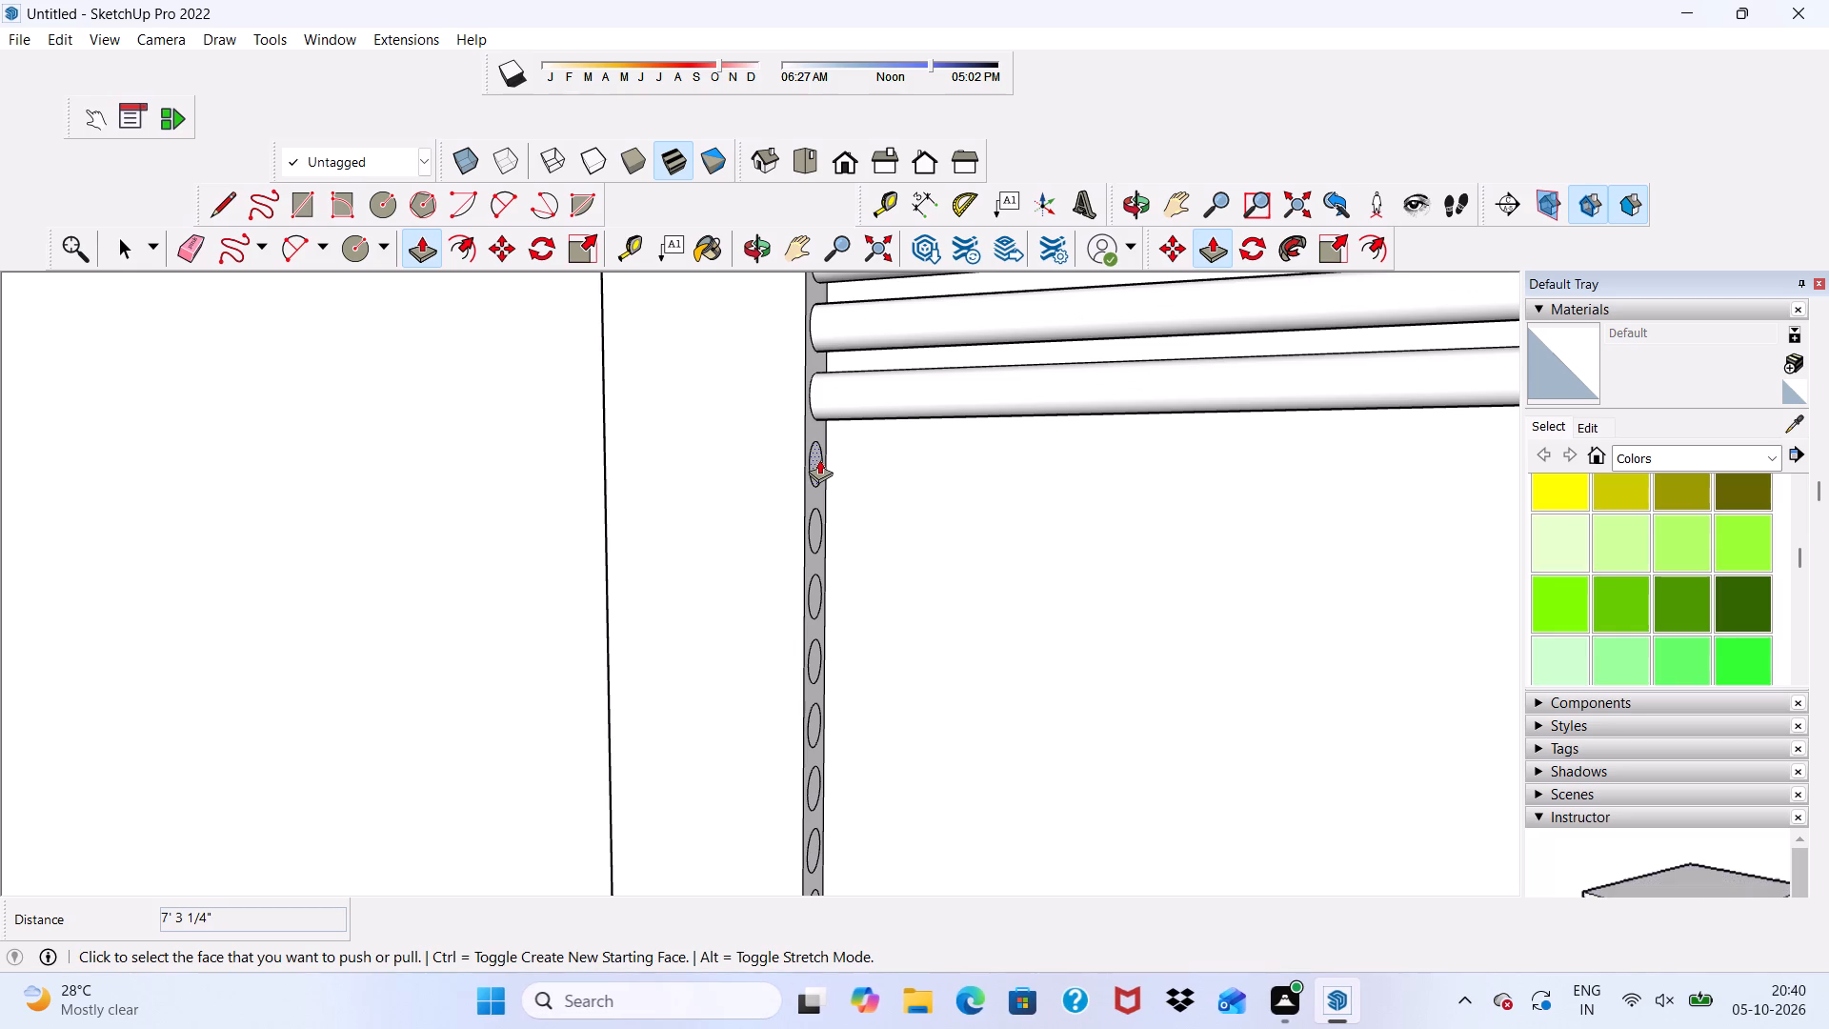
left_click(819, 459)
scroll(931, 493, "down", 6)
scroll(1247, 477, "up", 1)
scroll(1247, 477, "down", 14)
scroll(1148, 498, "up", 1)
scroll(1403, 506, "up", 1)
scroll(1368, 499, "down", 4)
scroll(1315, 513, "up", 1)
scroll(1306, 514, "down", 8)
scroll(1397, 540, "up", 6)
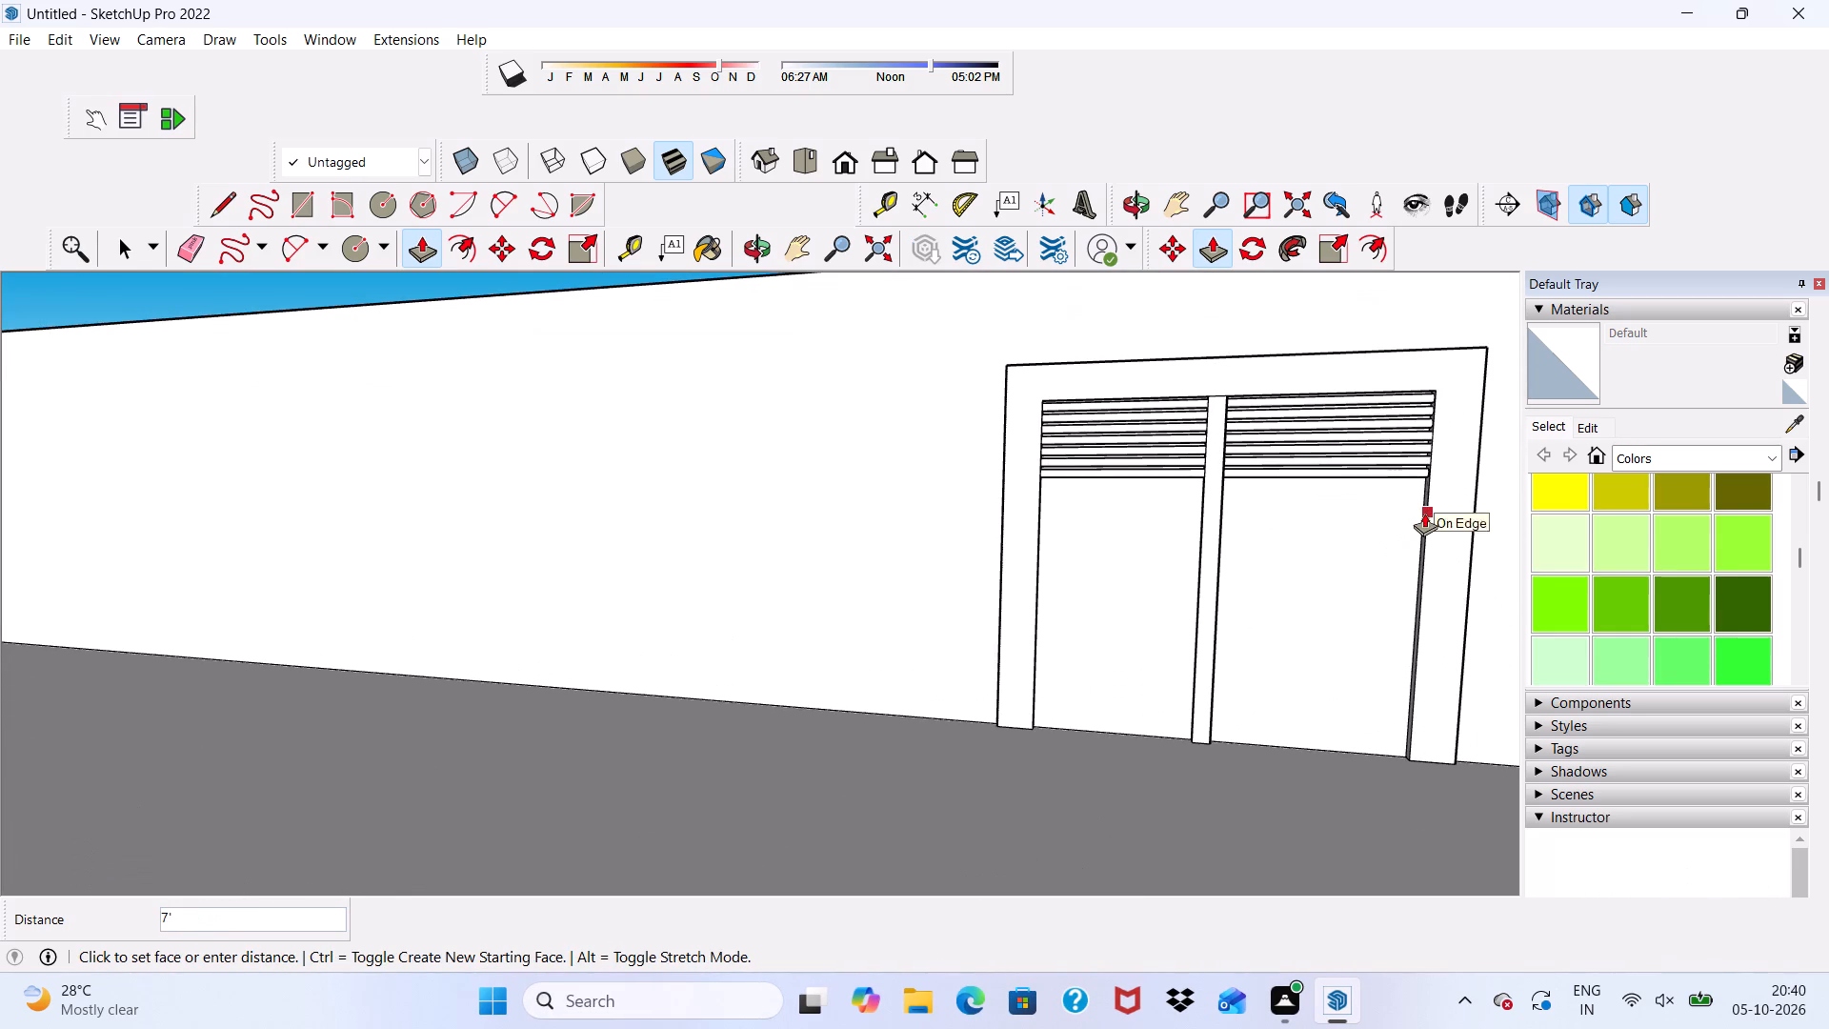
left_click(1424, 513)
Push/Pull the eighth jamb circle from the top 7' across the door opening to the opposite jamb's edge.
scroll(1354, 500, "up", 4)
scroll(1076, 476, "up", 14)
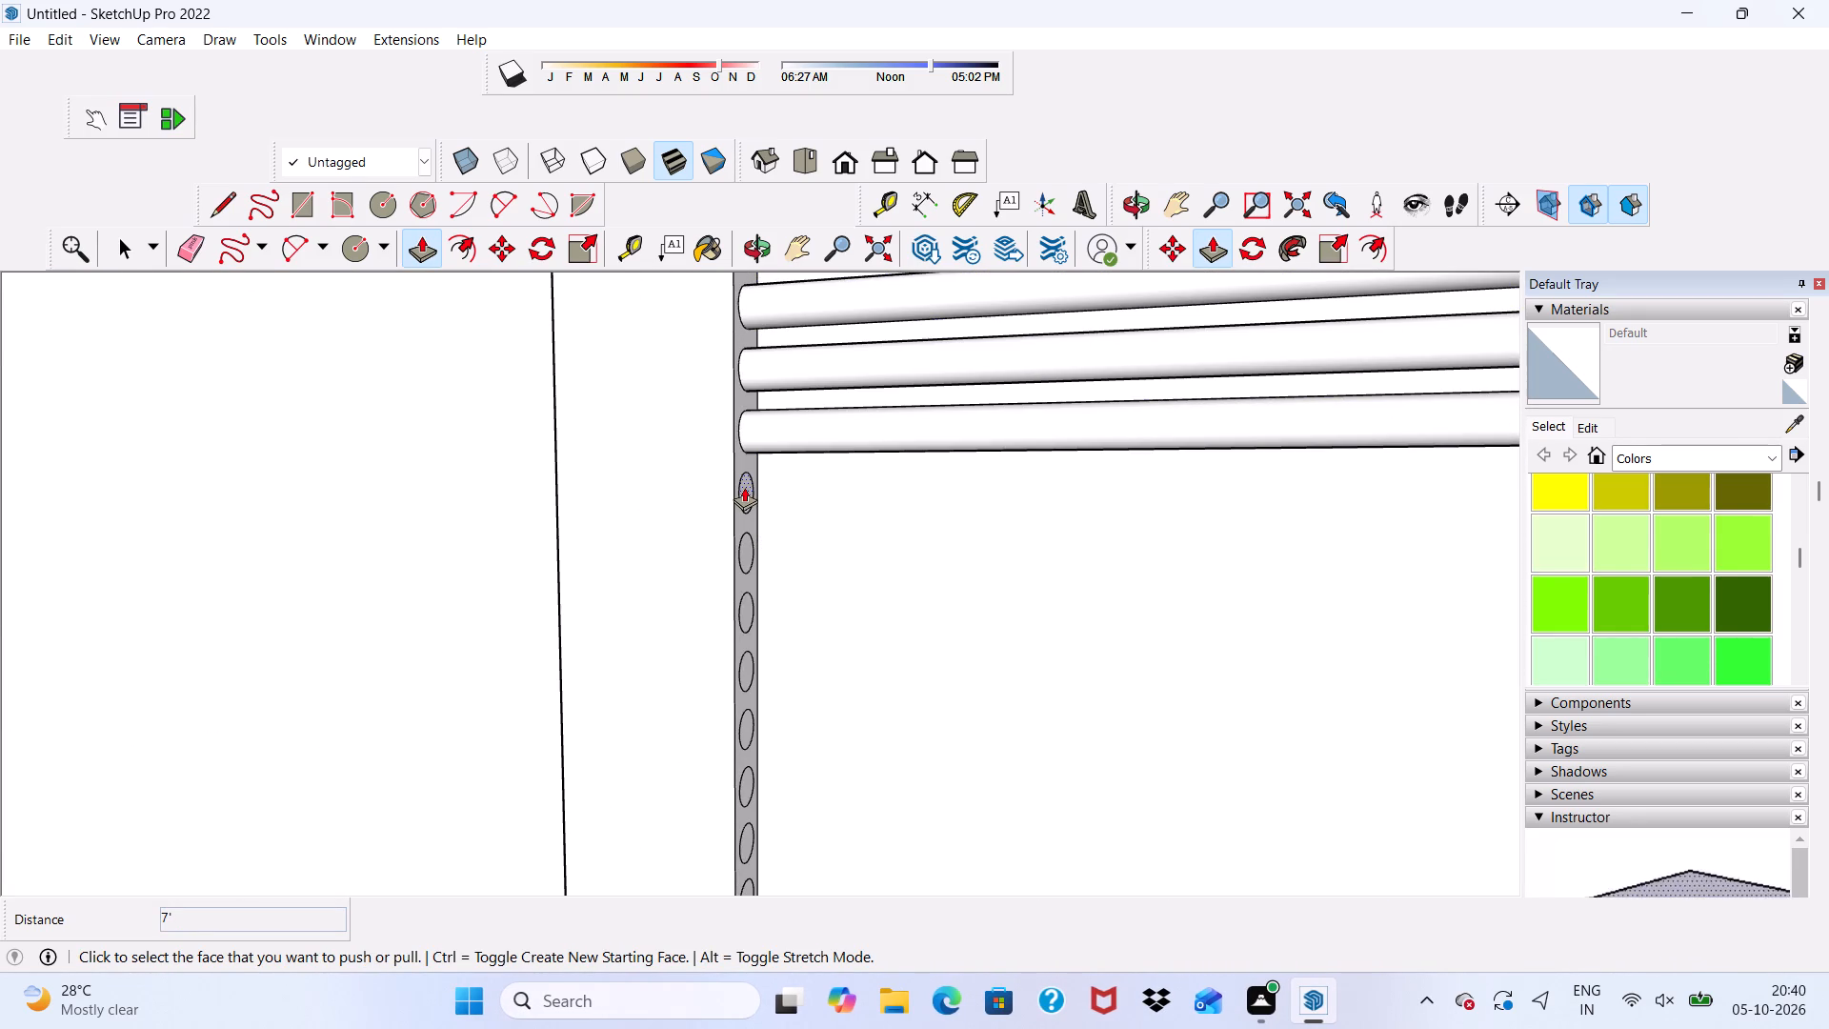
left_click(744, 487)
scroll(820, 492, "down", 6)
scroll(1078, 499, "down", 16)
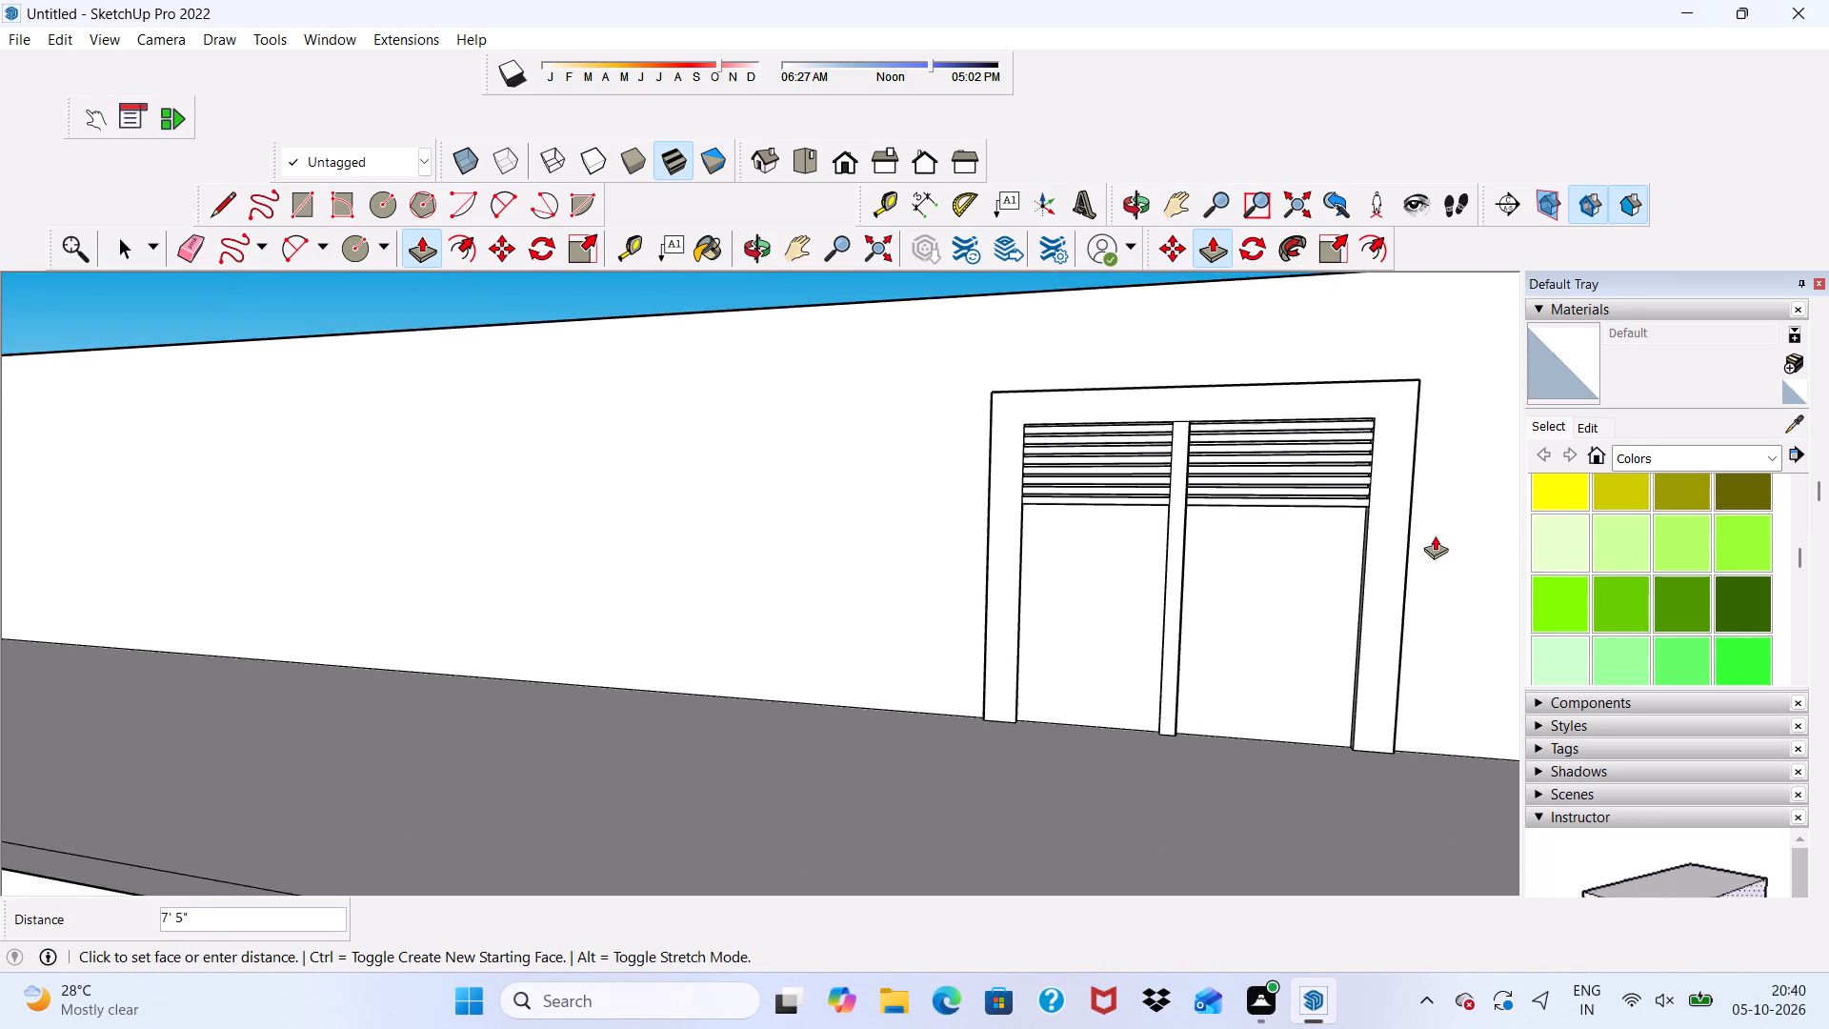
scroll(1435, 535, "up", 4)
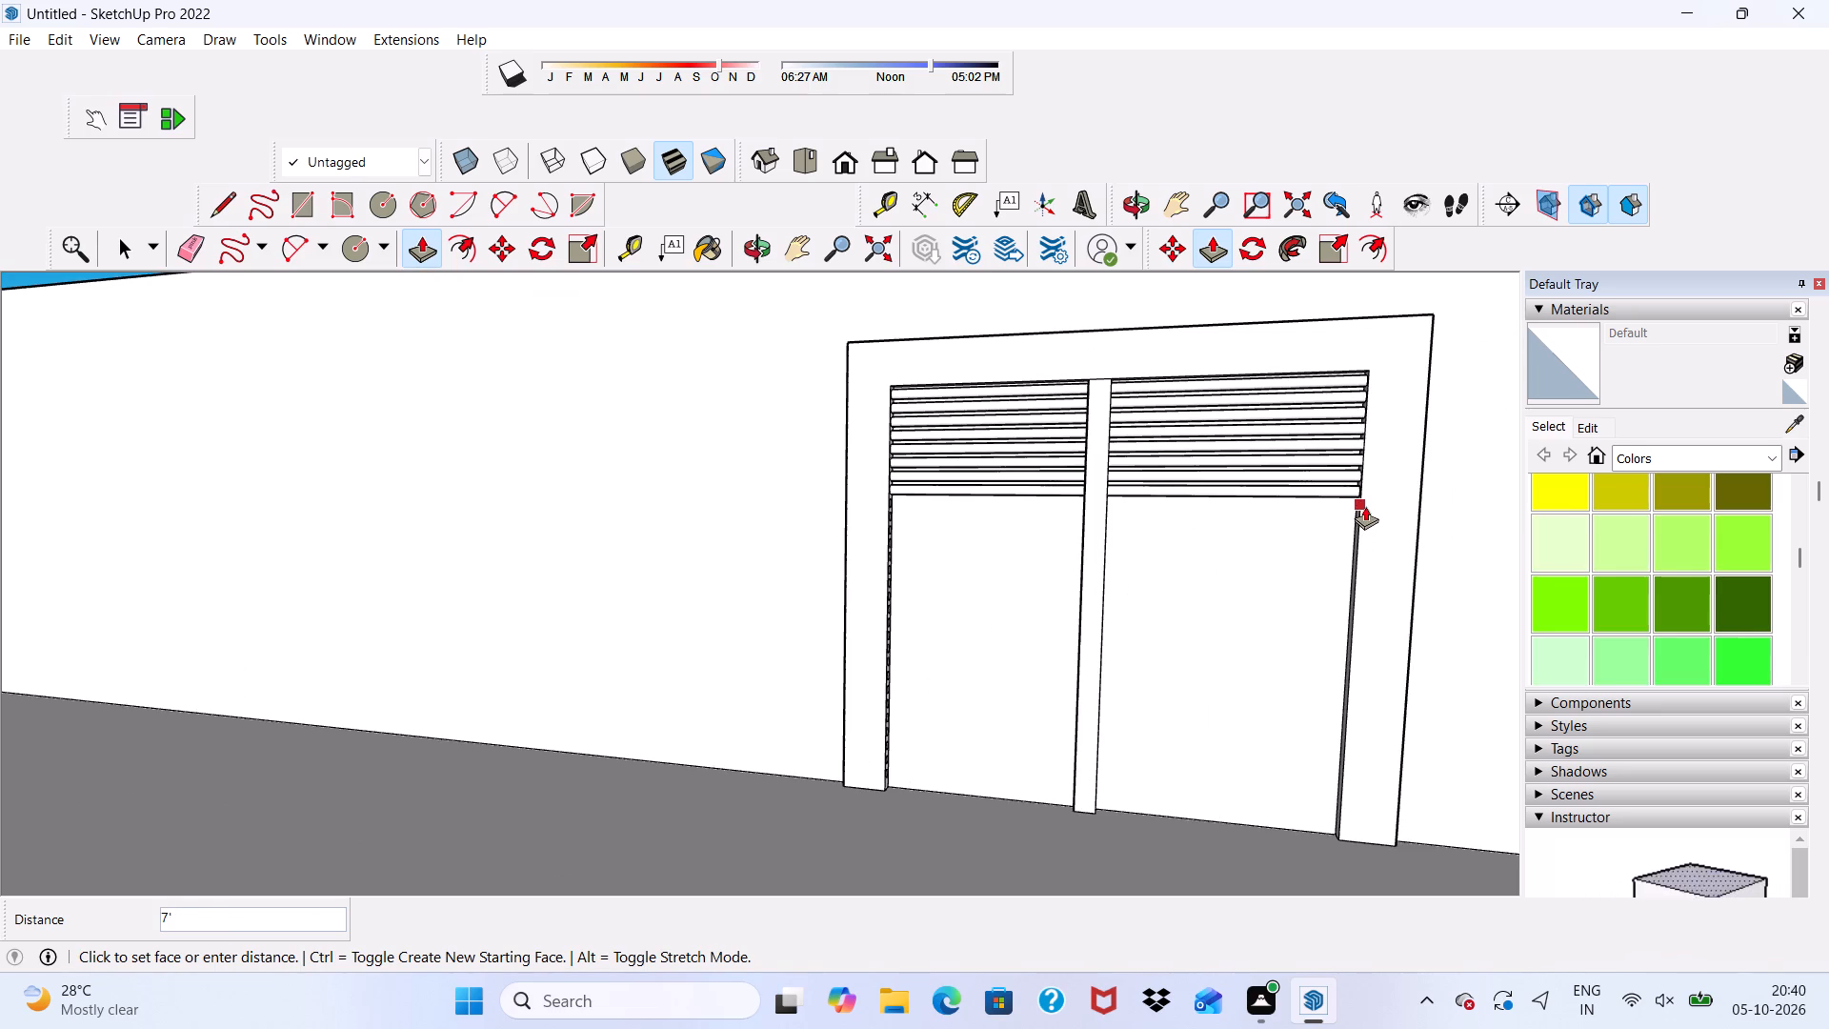
left_click(1365, 506)
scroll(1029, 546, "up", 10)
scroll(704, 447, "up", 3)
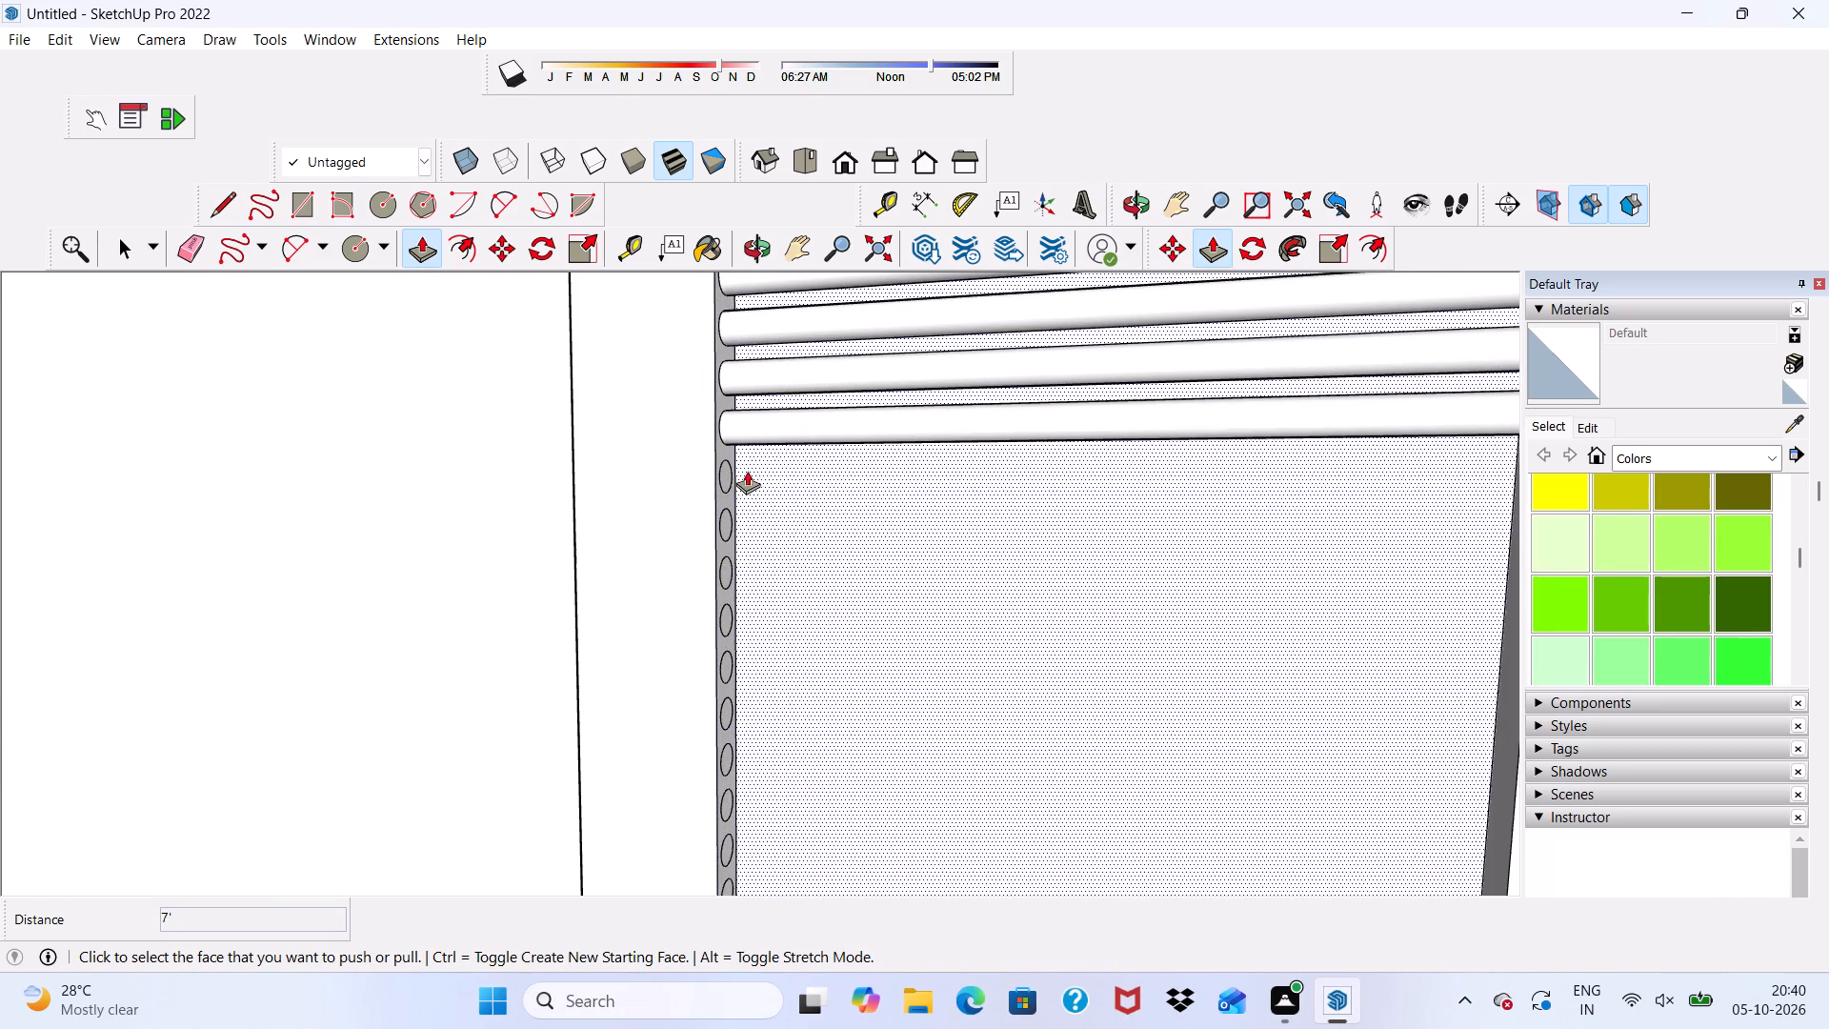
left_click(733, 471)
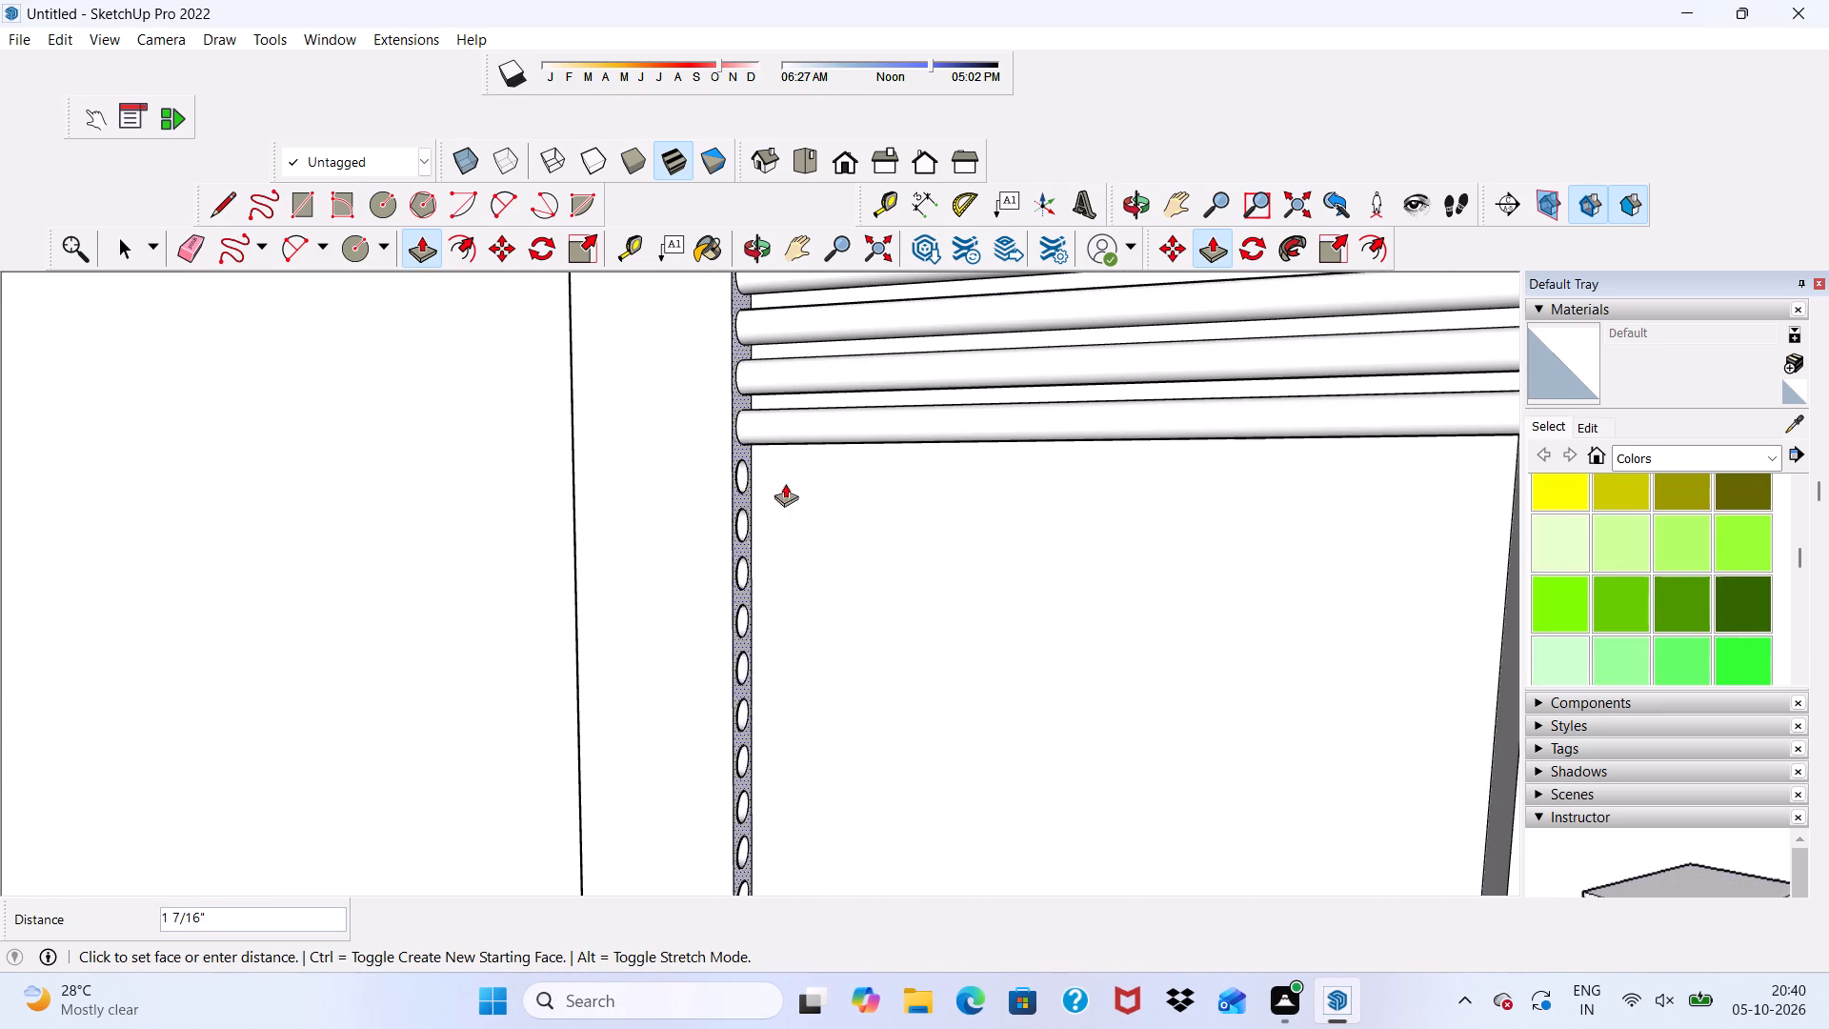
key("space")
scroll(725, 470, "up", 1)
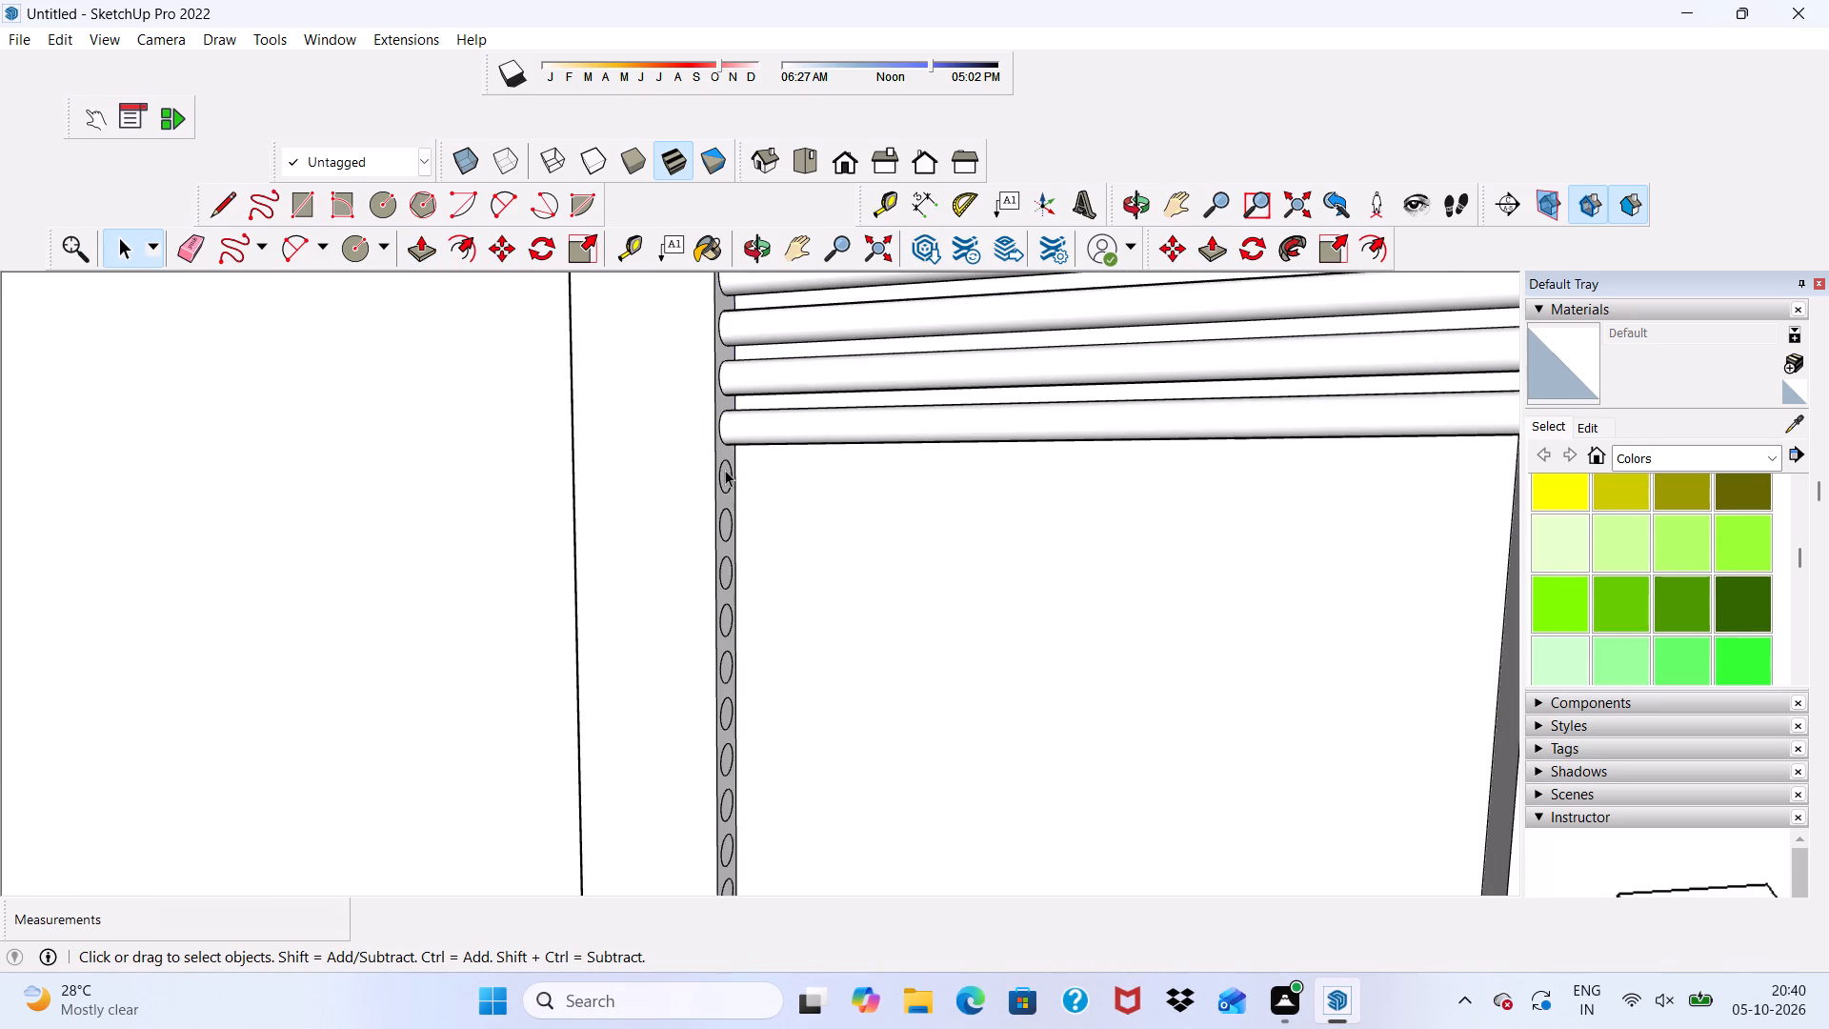
Push/Pull the ninth jamb circle from the top 7' across the door opening to the opposite jamb's edge.
scroll(725, 470, "up", 2)
left_click(725, 470)
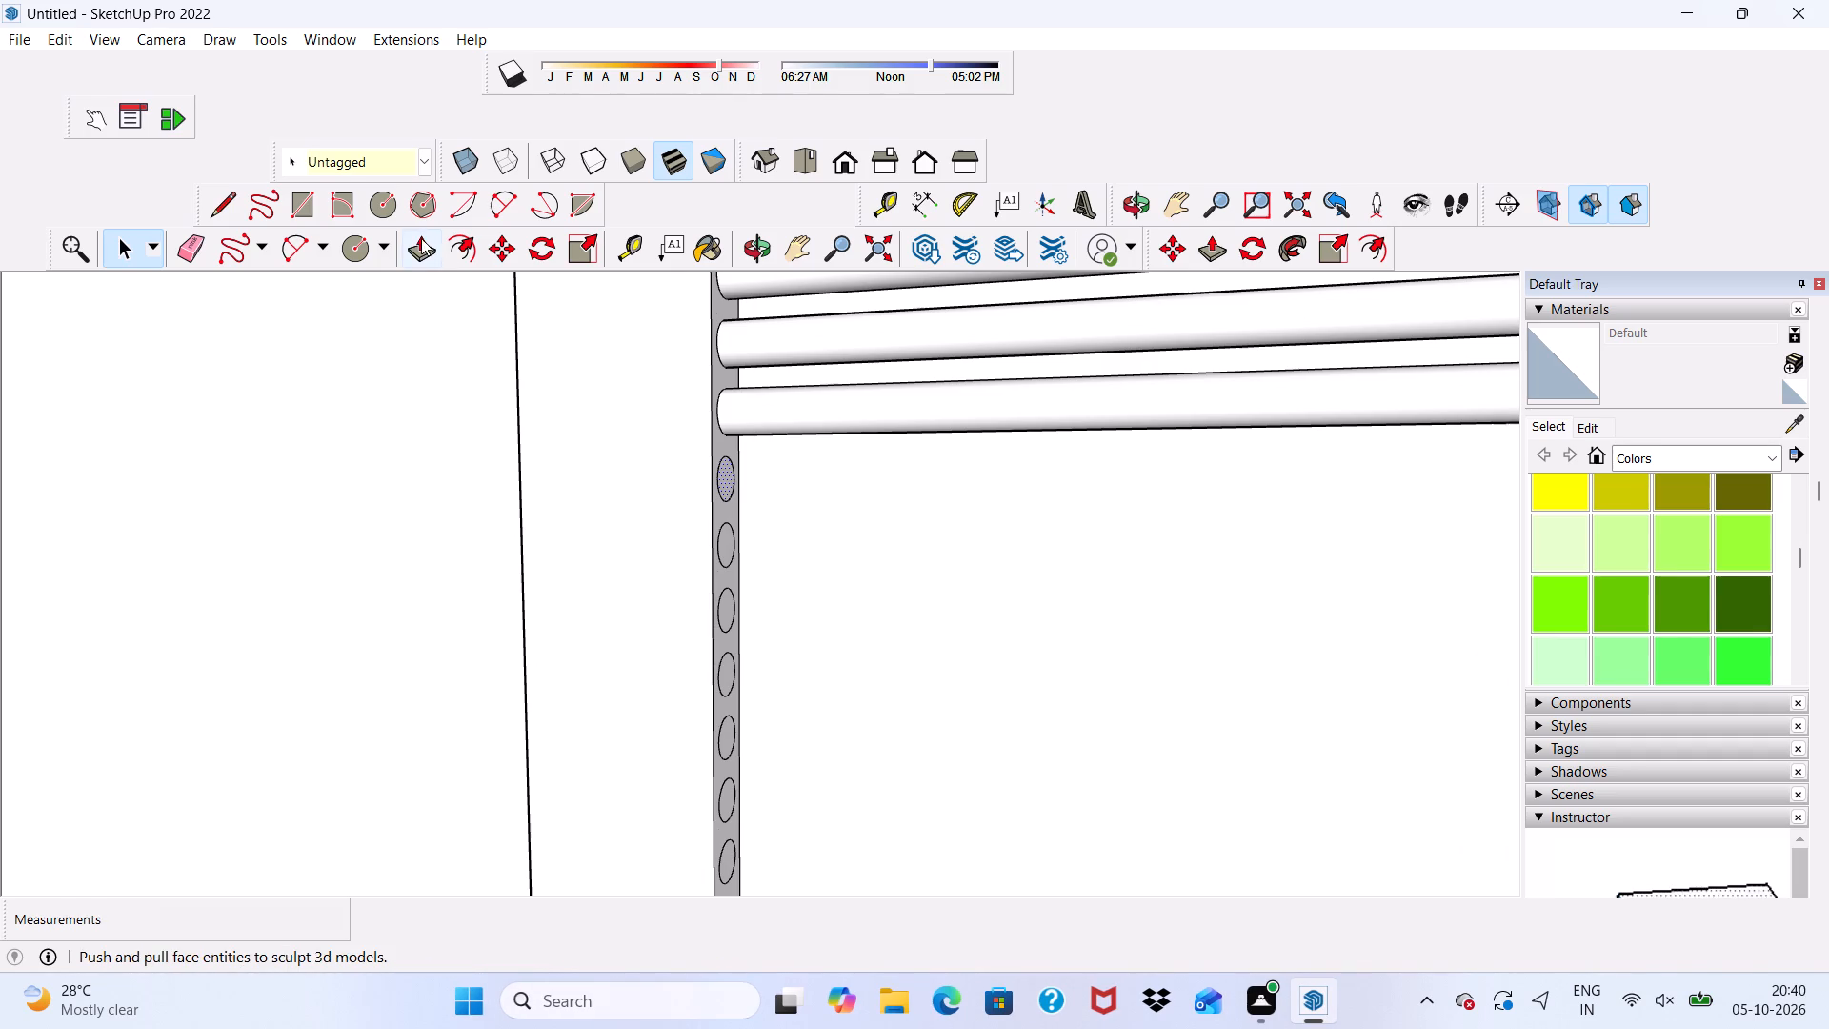
left_click(421, 238)
scroll(800, 535, "up", 2)
left_click(706, 450)
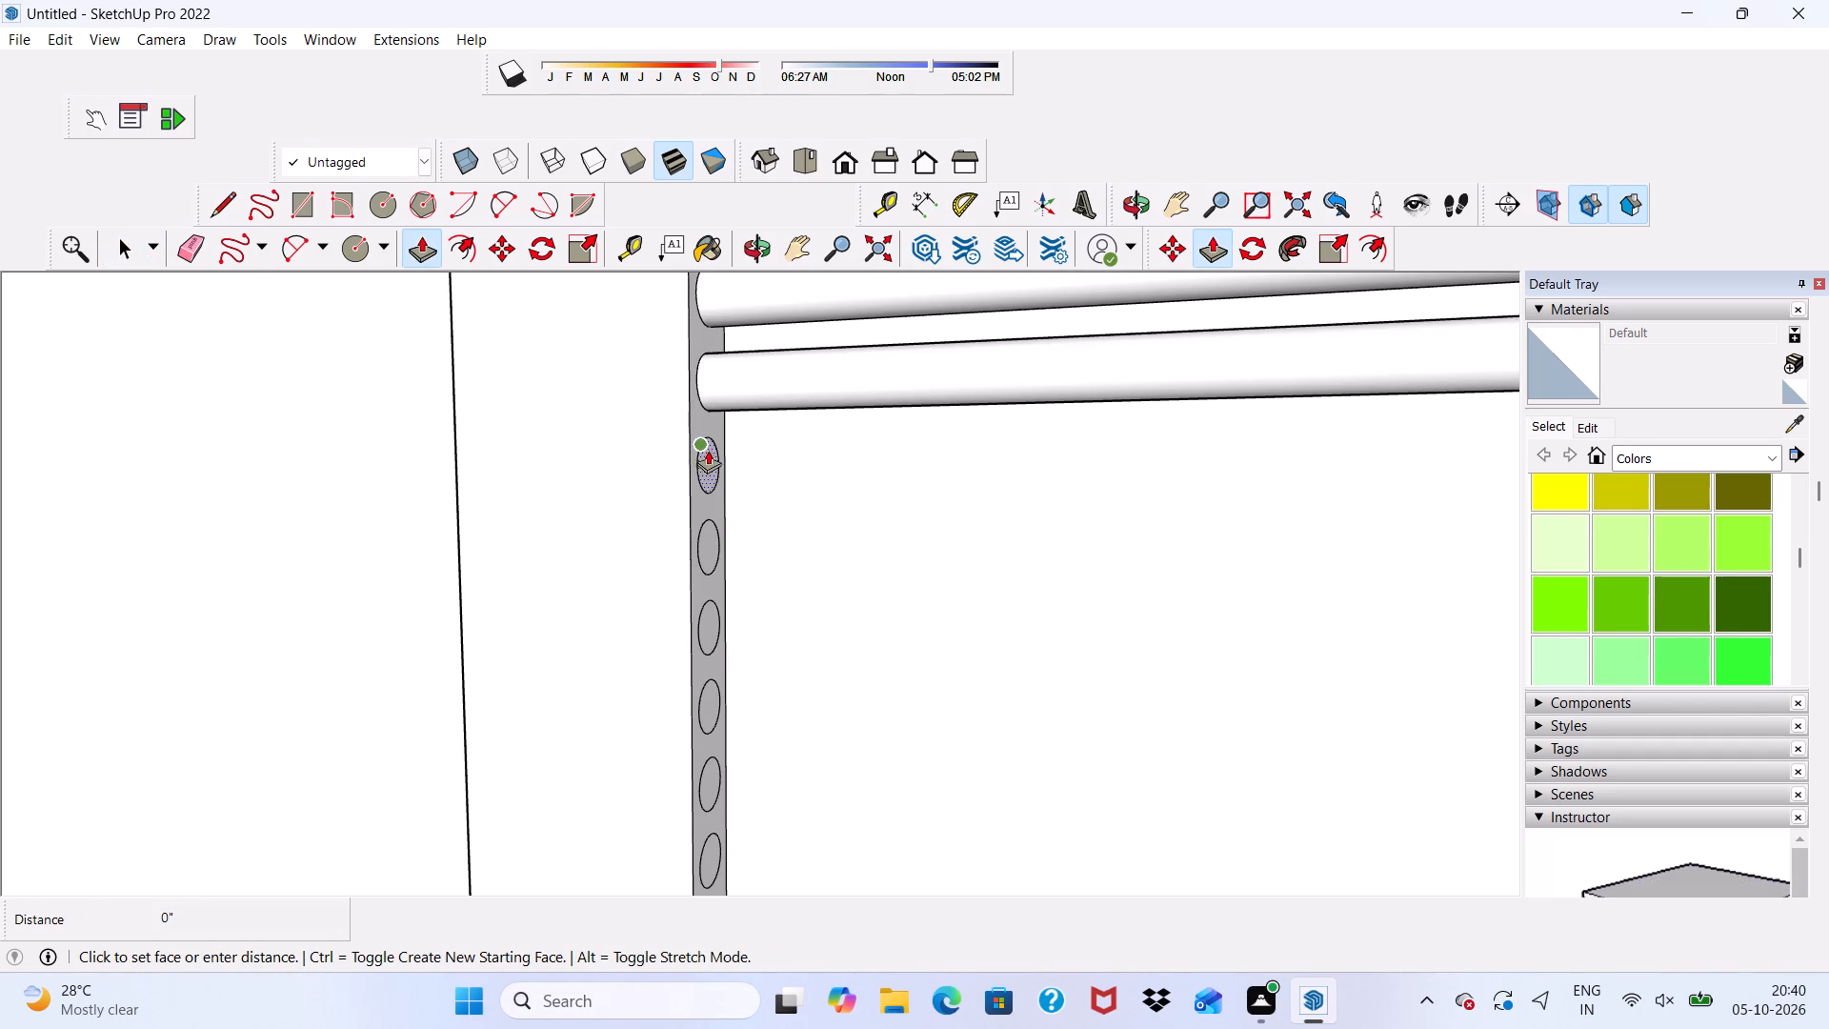
scroll(1005, 454, "down", 17)
scroll(1301, 517, "down", 1)
scroll(1301, 521, "up", 1)
scroll(1299, 522, "down", 1)
scroll(1299, 522, "up", 2)
scroll(1299, 522, "down", 4)
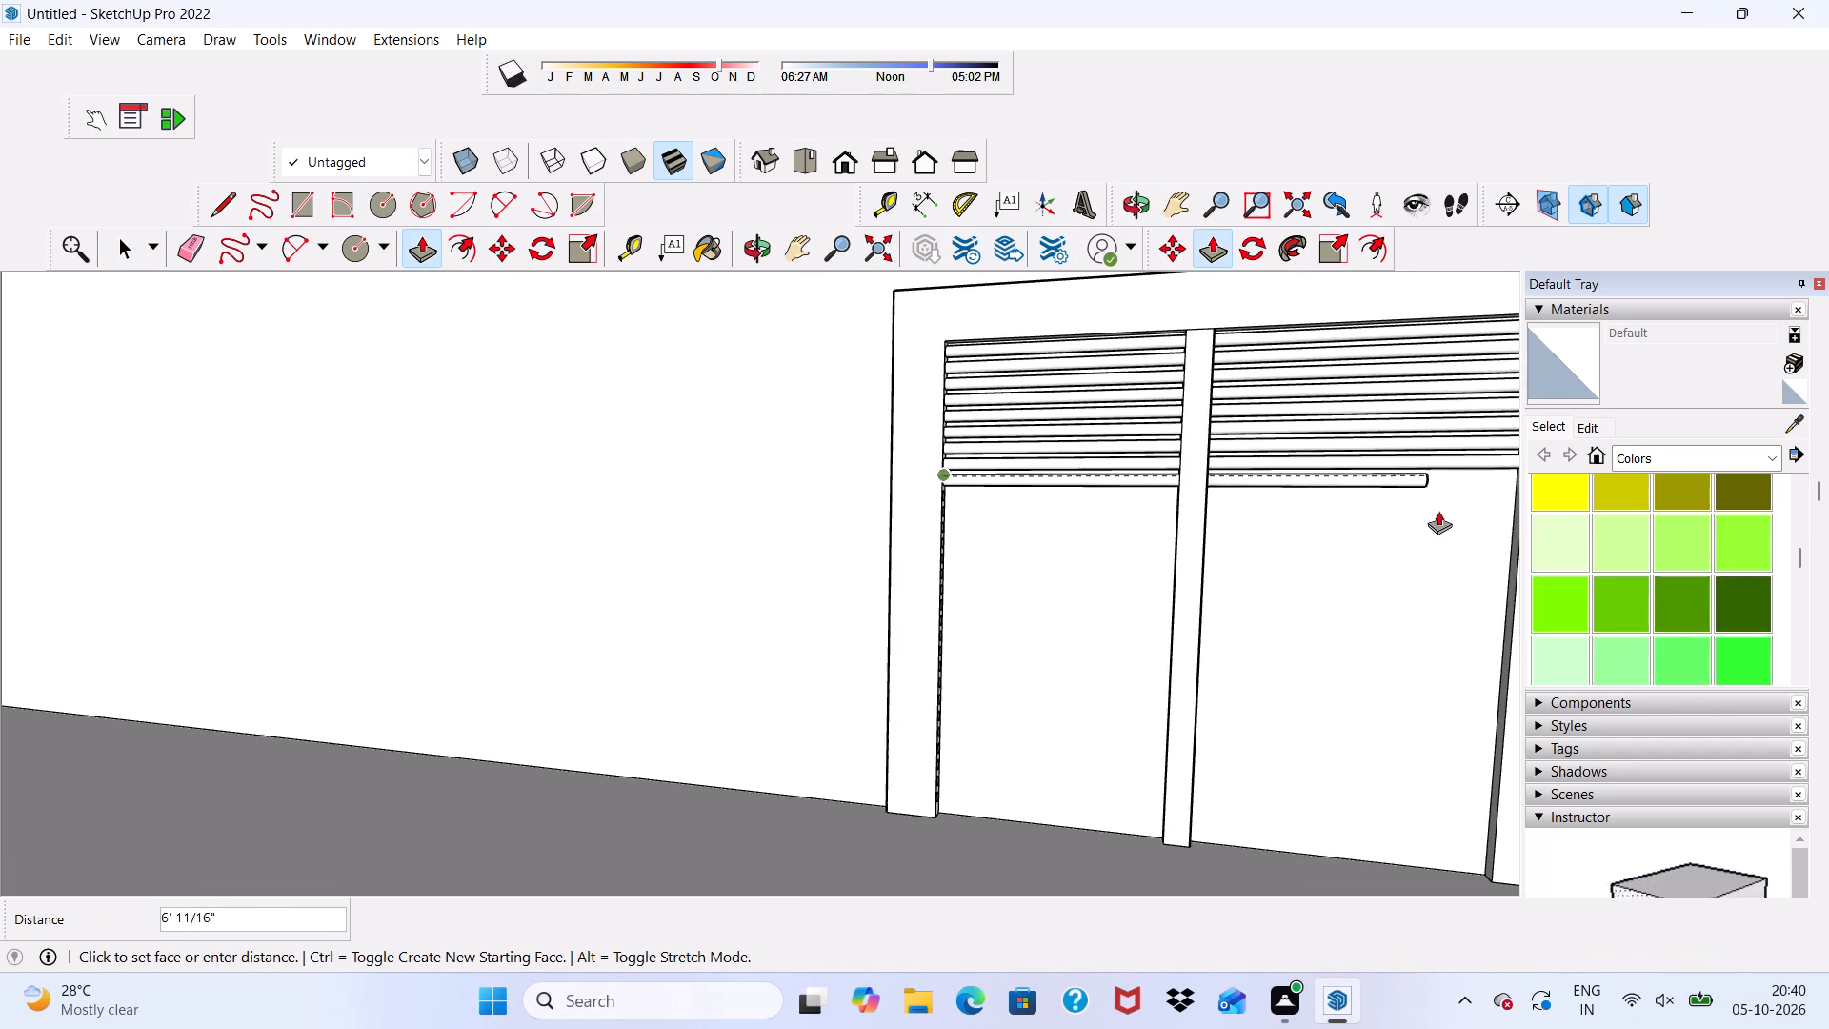
scroll(1468, 512, "up", 3)
scroll(1505, 500, "down", 11)
scroll(1388, 488, "up", 4)
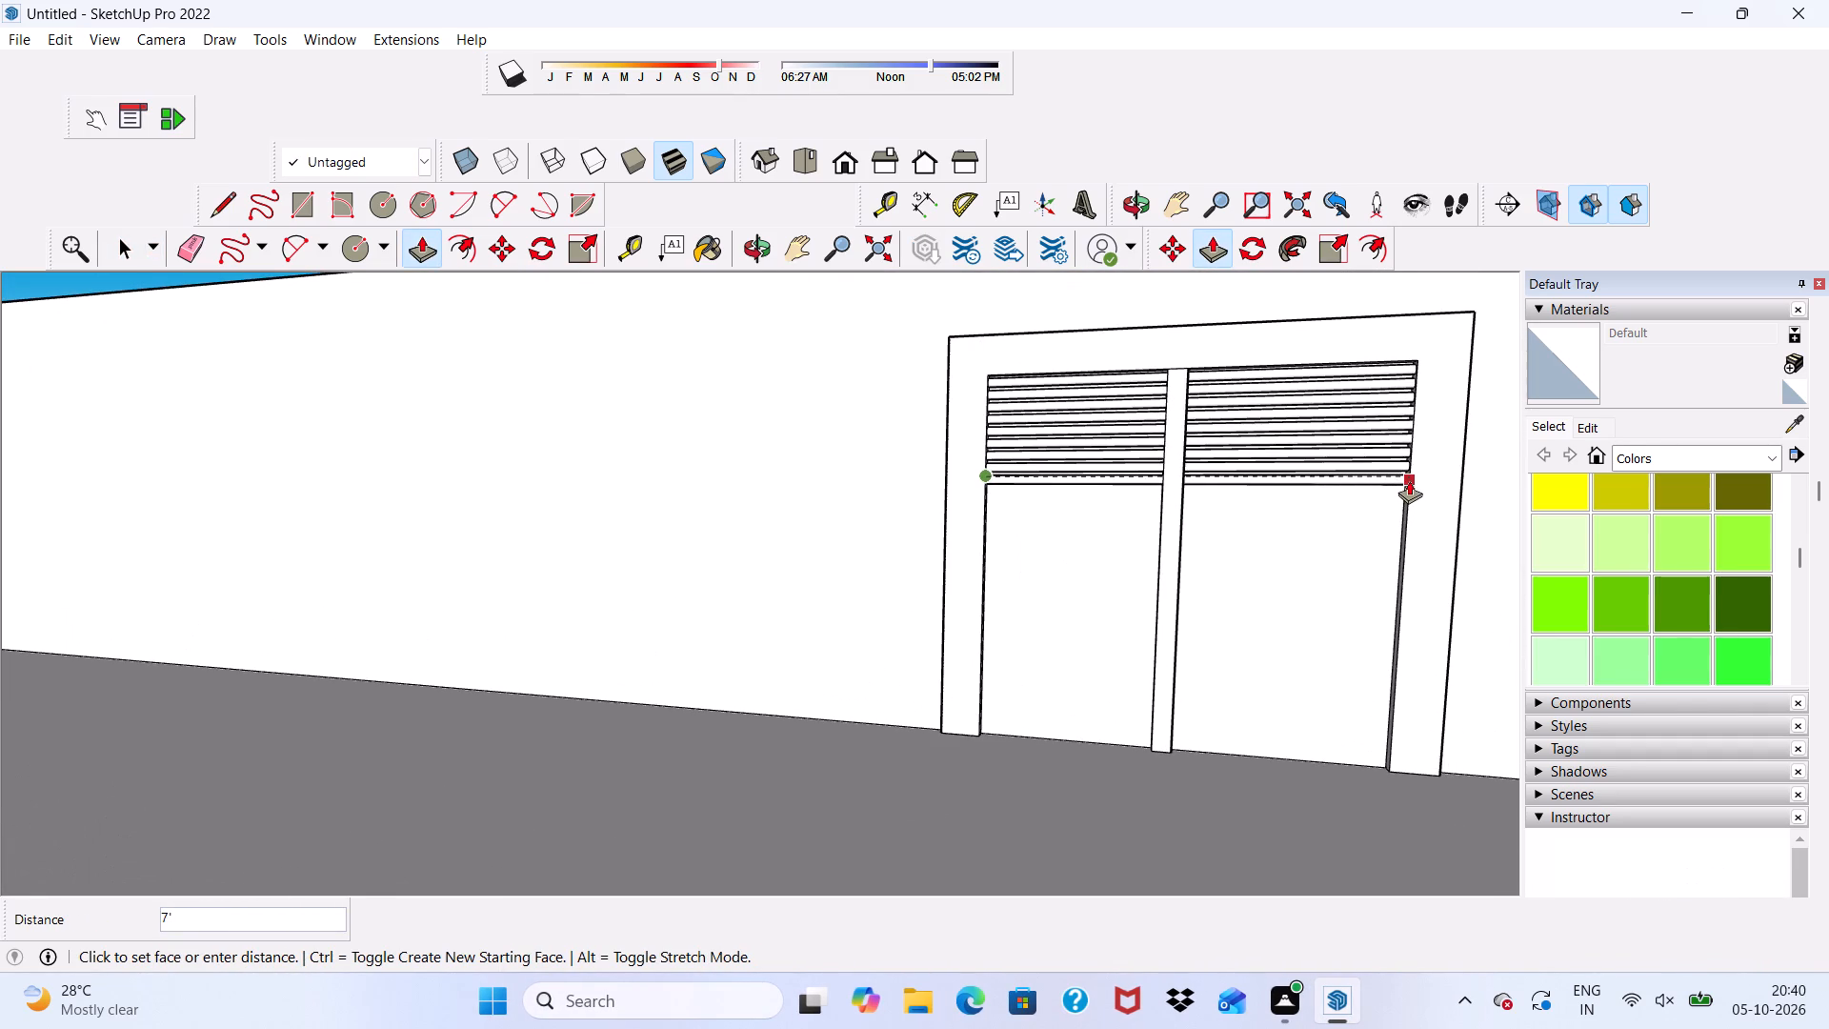
left_click(1409, 480)
Push/Pull the tenth jamb circle from the top 7' across the door opening to the opposite jamb's edge.
scroll(1117, 485, "up", 5)
scroll(1096, 492, "down", 5)
middle_click_drag(1070, 512, 873, 490)
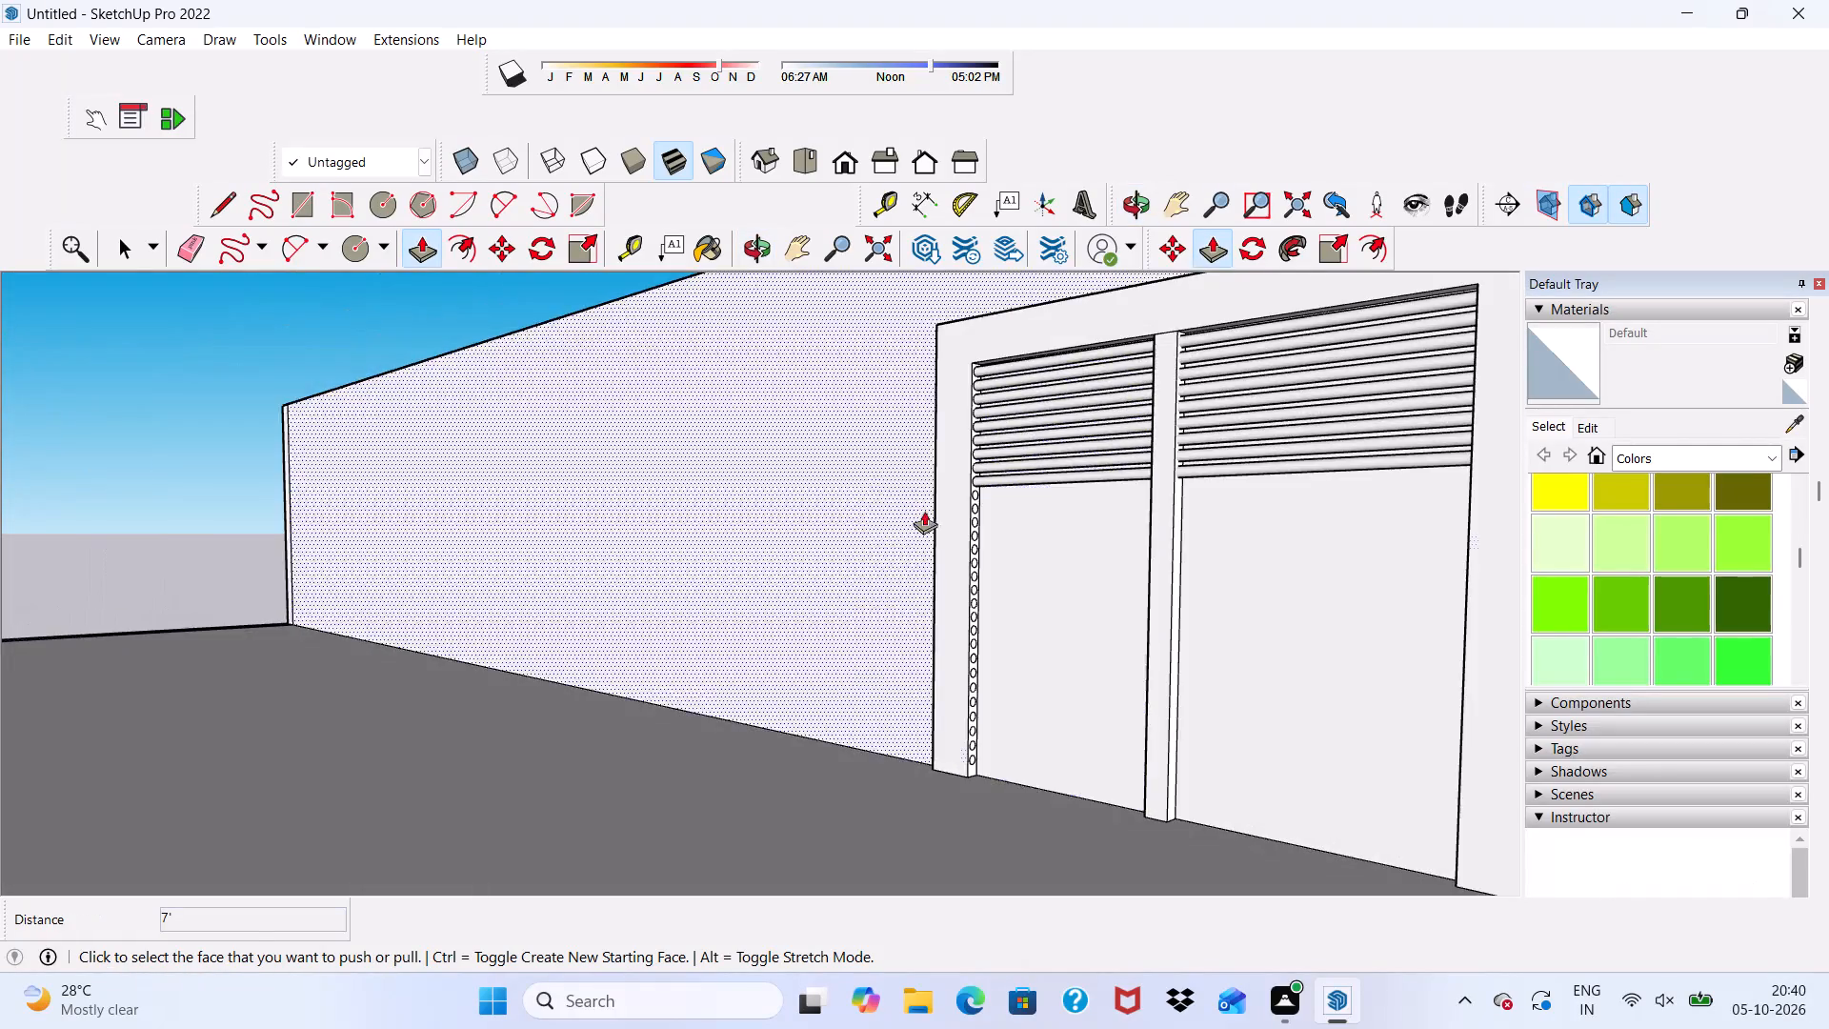
scroll(956, 514, "up", 10)
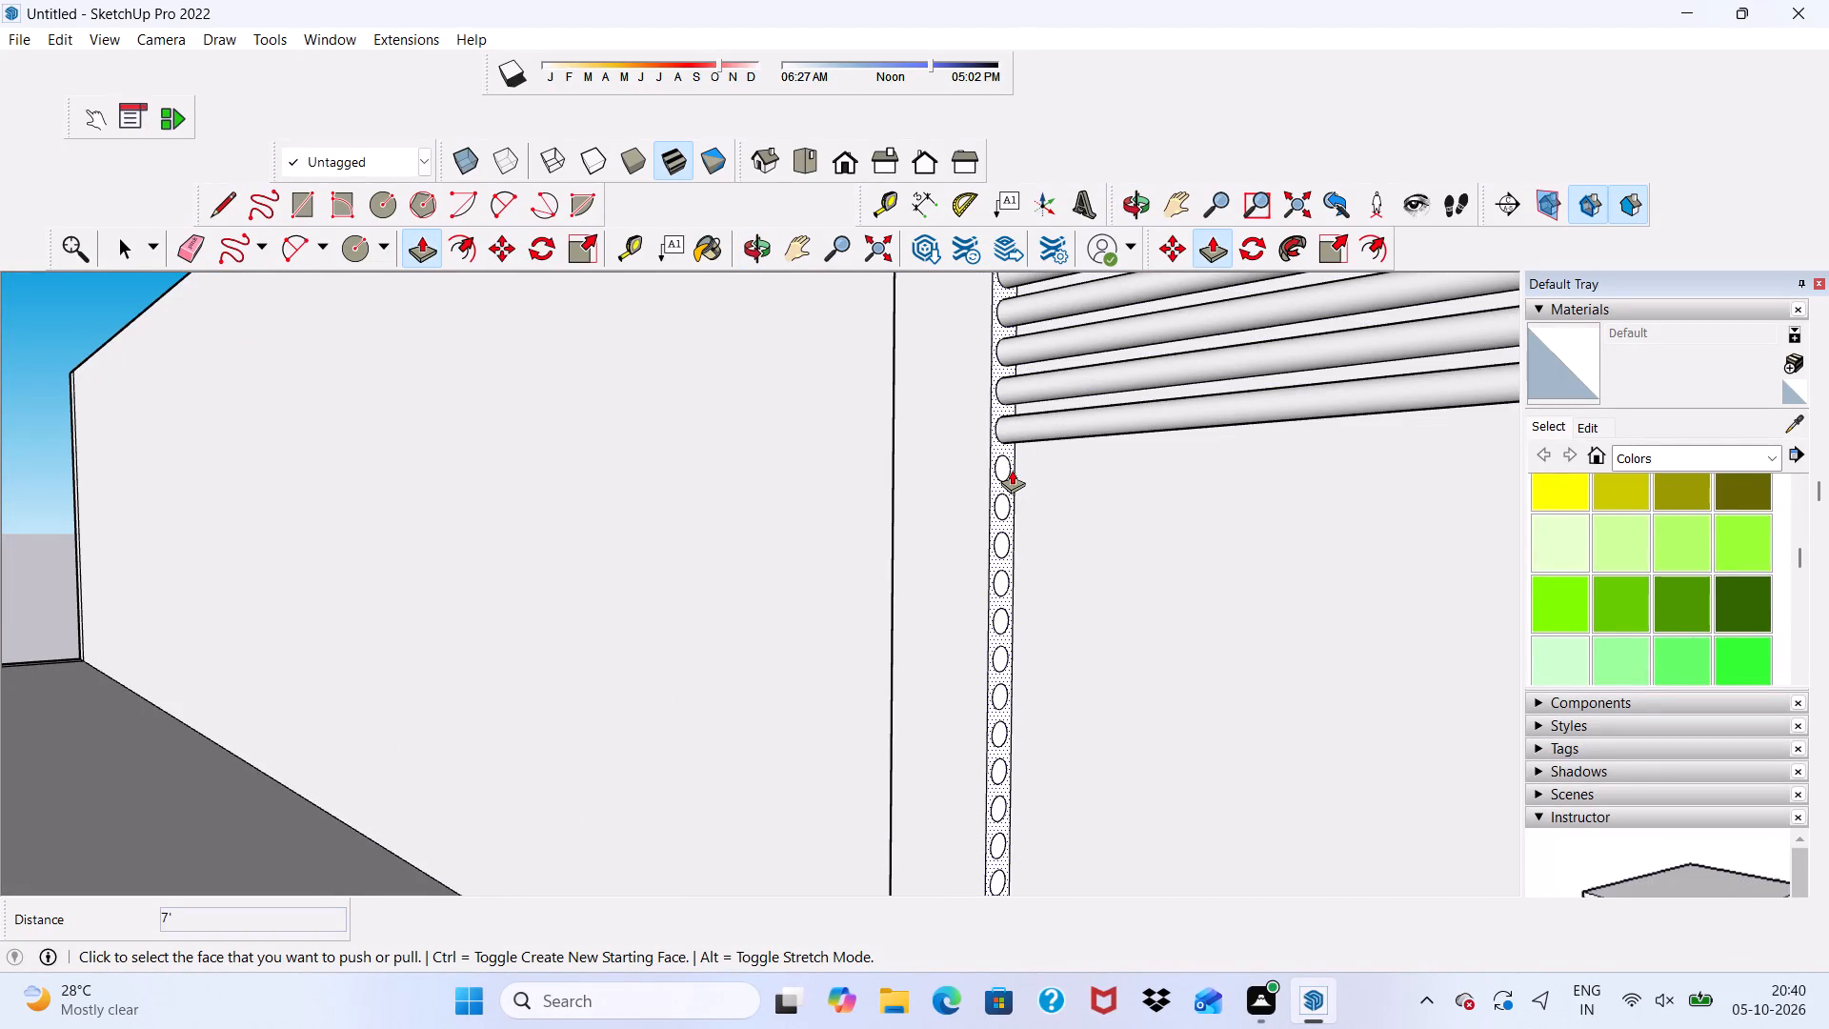
scroll(1004, 468, "up", 5)
left_click(1004, 465)
scroll(1014, 459, "down", 5)
scroll(1198, 461, "down", 3)
scroll(1182, 469, "up", 1)
scroll(1179, 472, "down", 7)
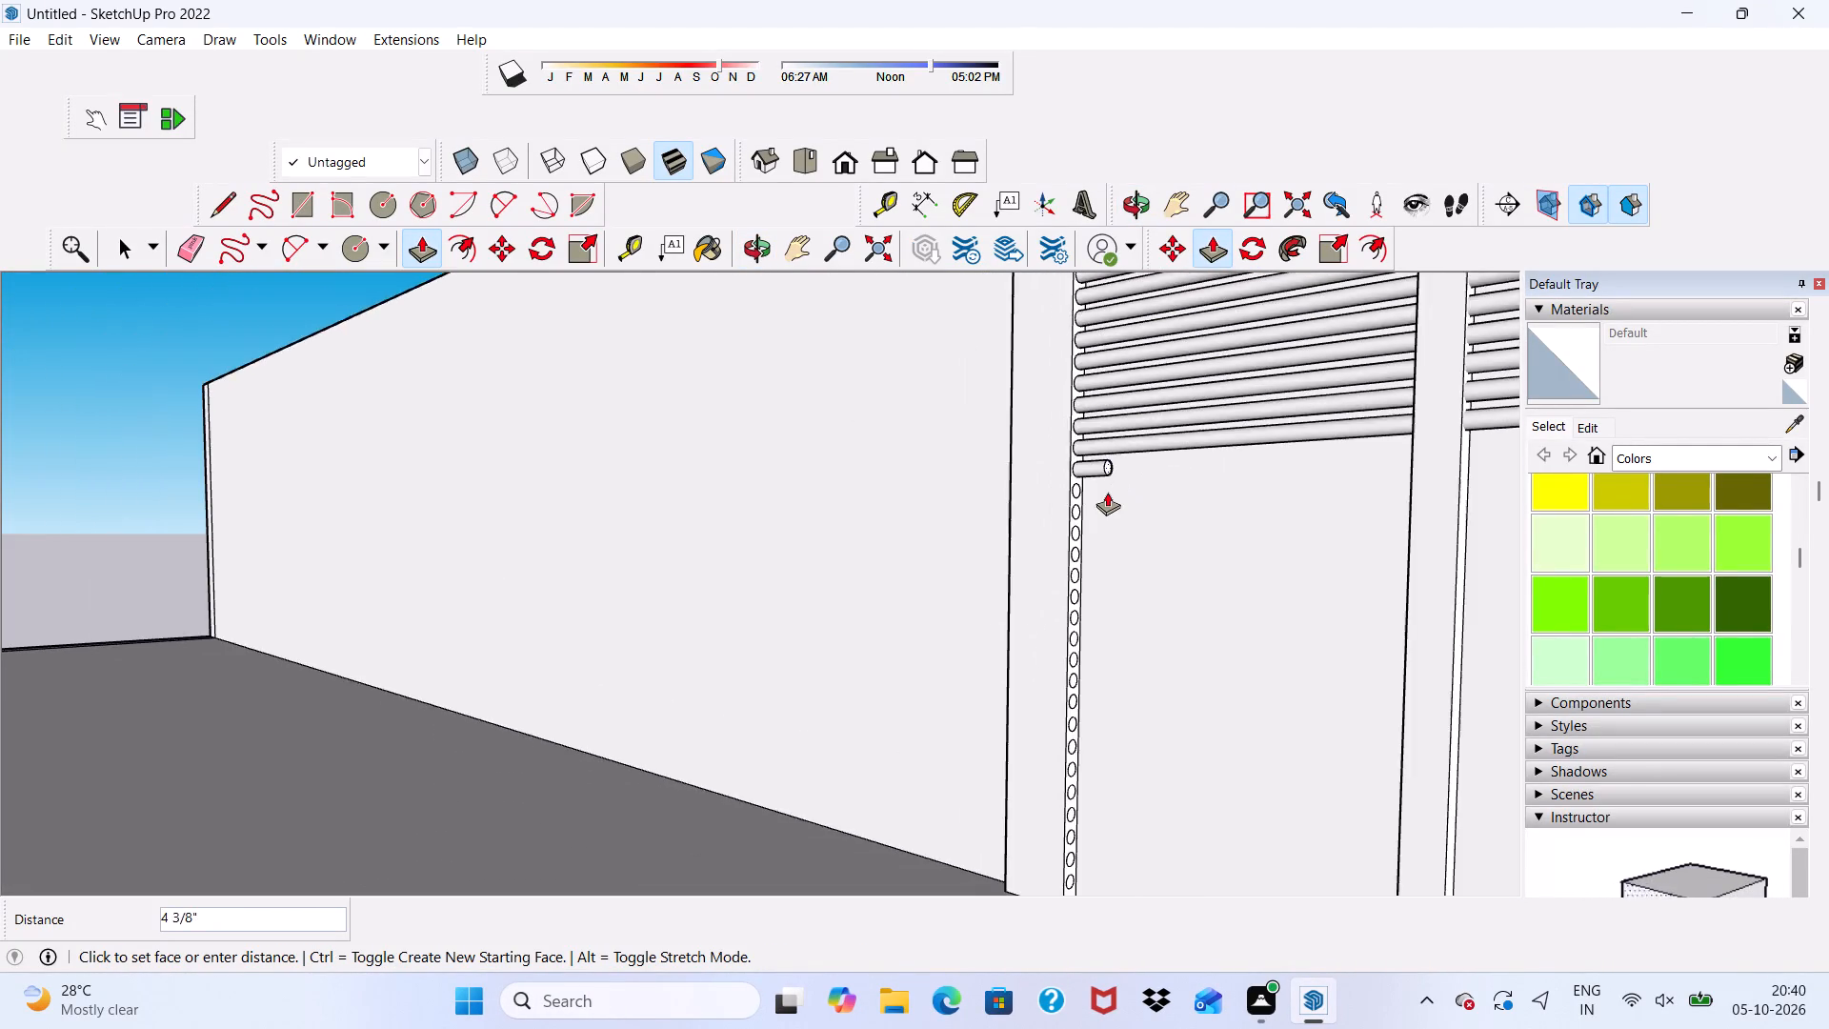
scroll(1107, 492, "down", 5)
scroll(1189, 492, "down", 3)
scroll(1188, 498, "up", 1)
scroll(1188, 505, "down", 1)
scroll(1346, 508, "up", 2)
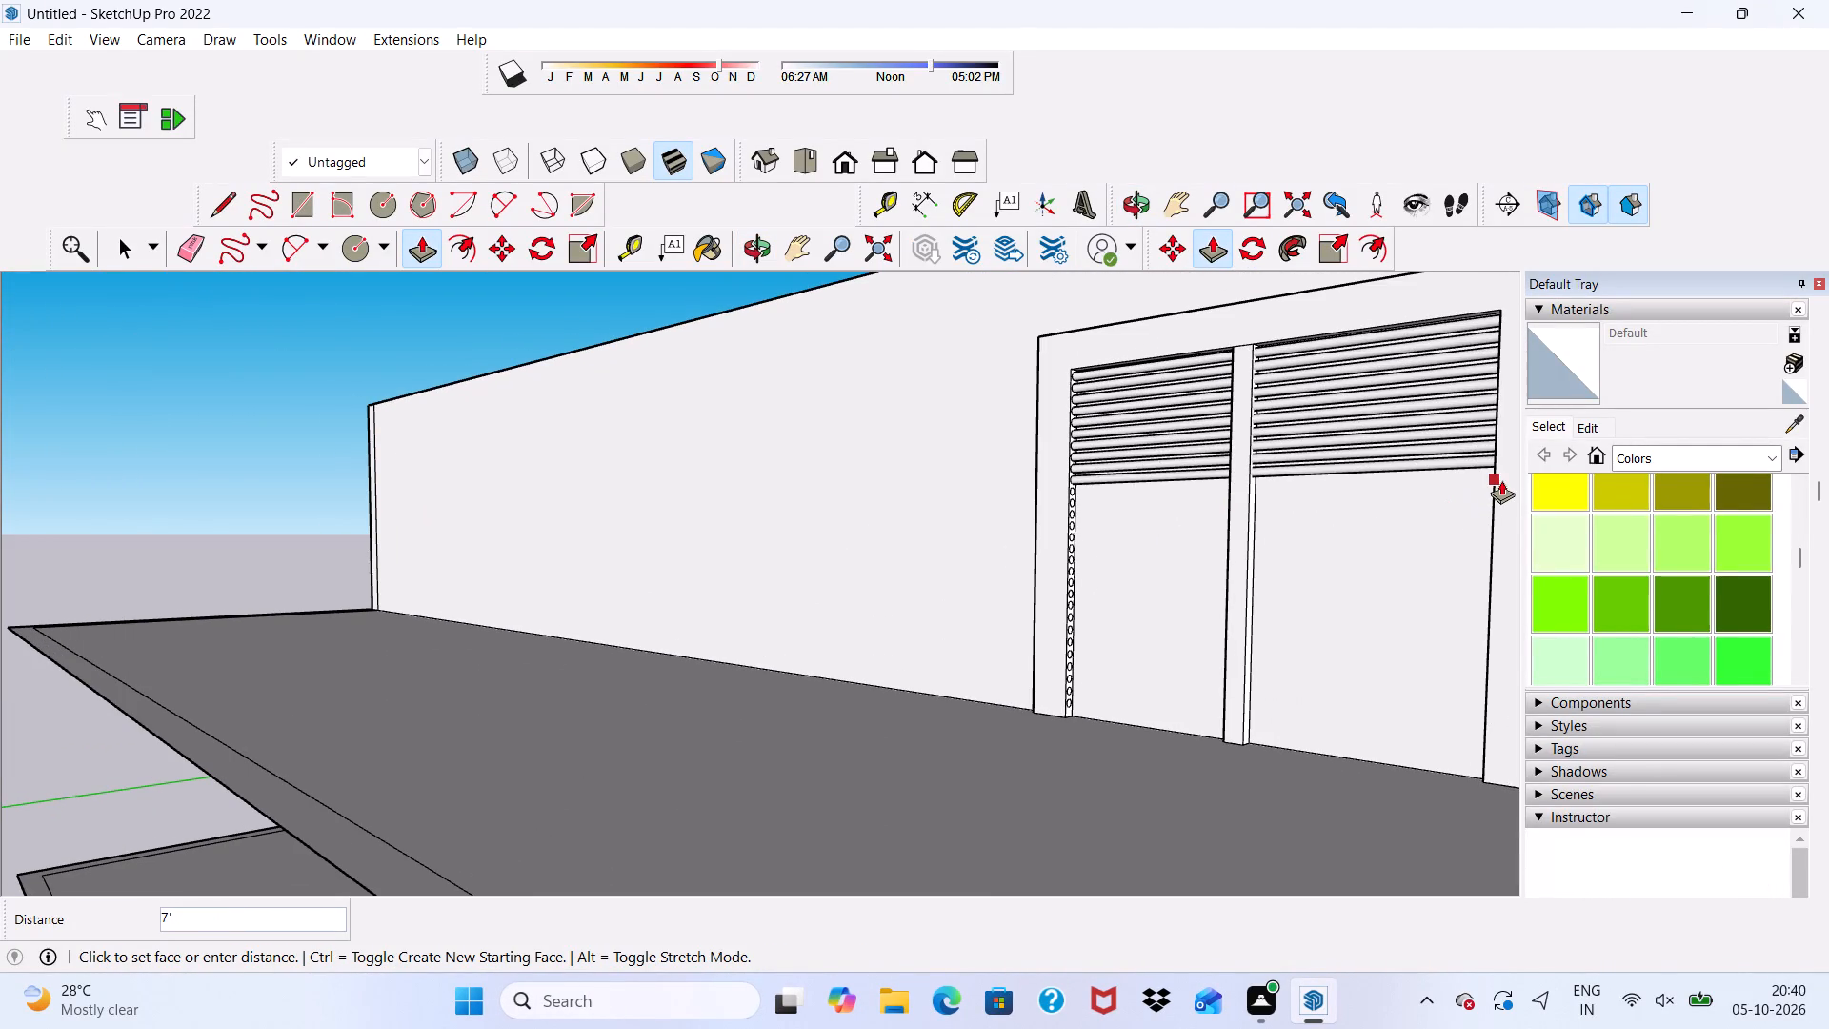
left_click(1501, 480)
Push/Pull the eleventh jamb circle from the top 7' across the door opening to the opposite jamb's edge.
scroll(1242, 510, "up", 4)
scroll(1055, 508, "up", 5)
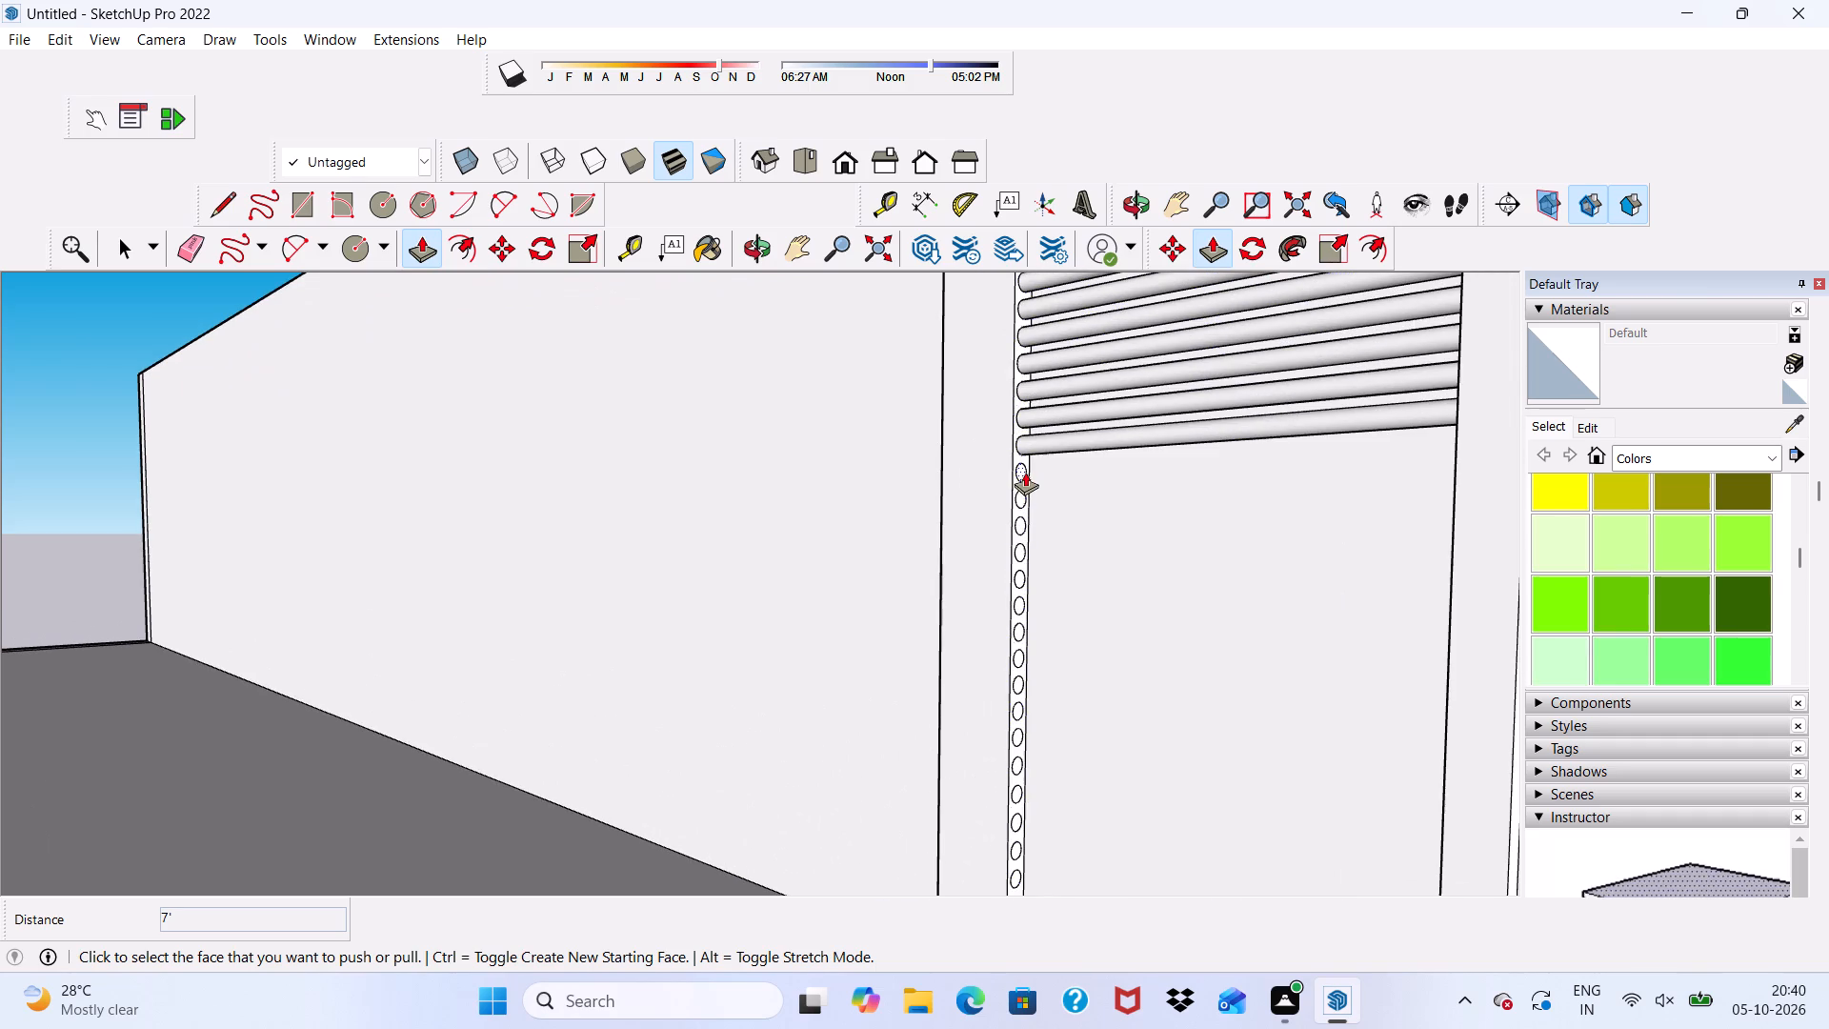
scroll(1025, 467, "up", 4)
left_click(1025, 467)
scroll(1032, 467, "down", 3)
scroll(1099, 485, "up", 1)
scroll(1076, 461, "down", 9)
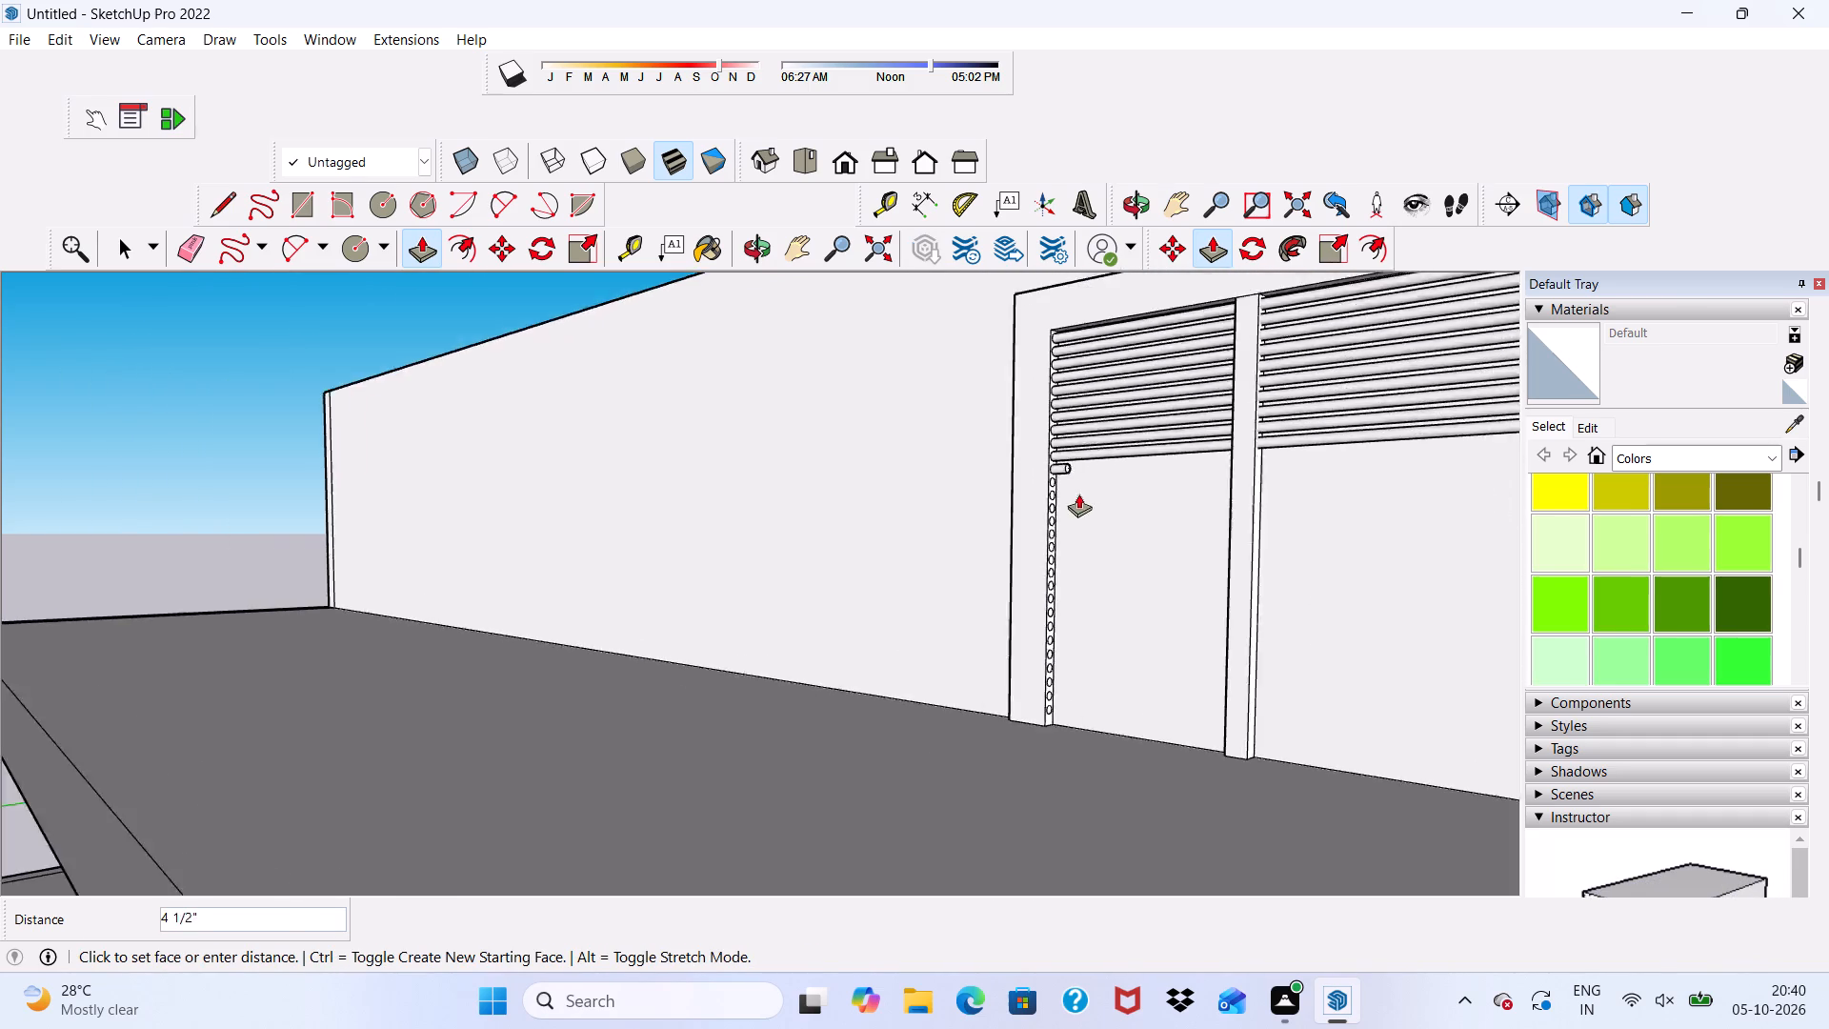
scroll(1078, 494, "down", 8)
scroll(1295, 494, "up", 3)
left_click(1332, 478)
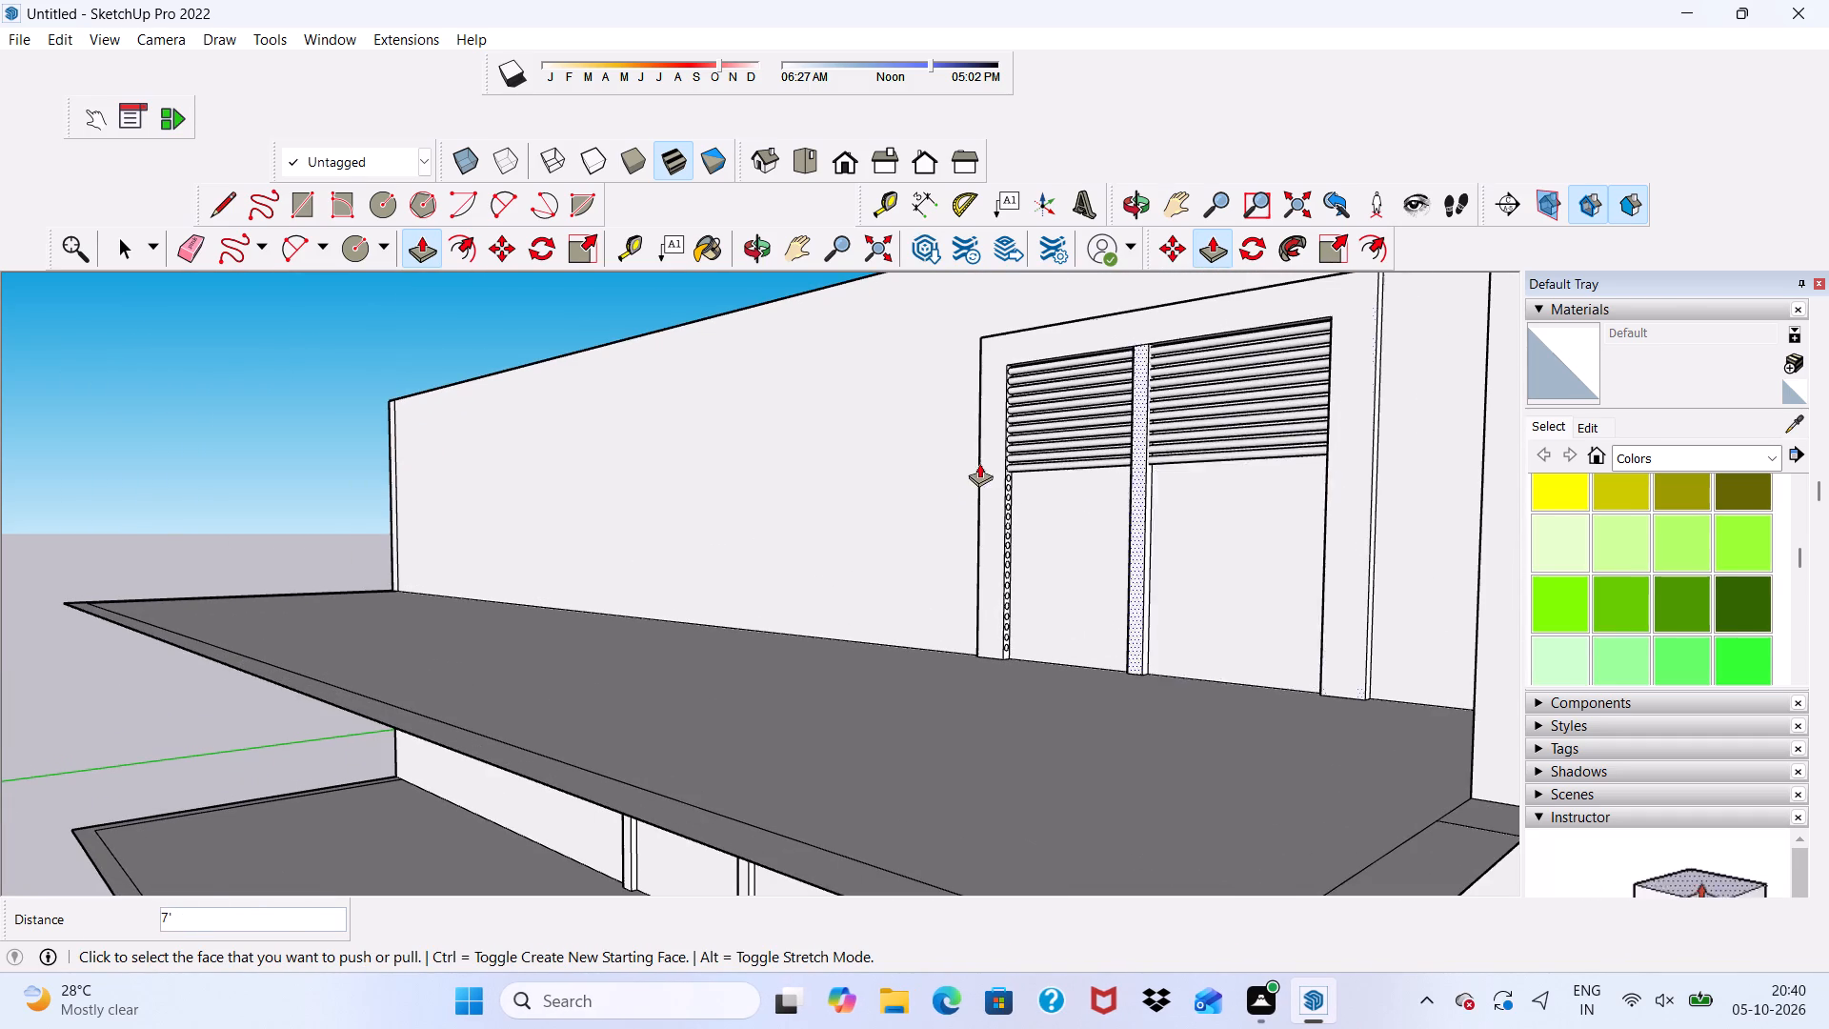
Push/Pull the twelfth jamb circle from the top about 7' 1 1/4" across the door opening into the opposite jamb.
scroll(978, 466, "up", 16)
left_click(1077, 480)
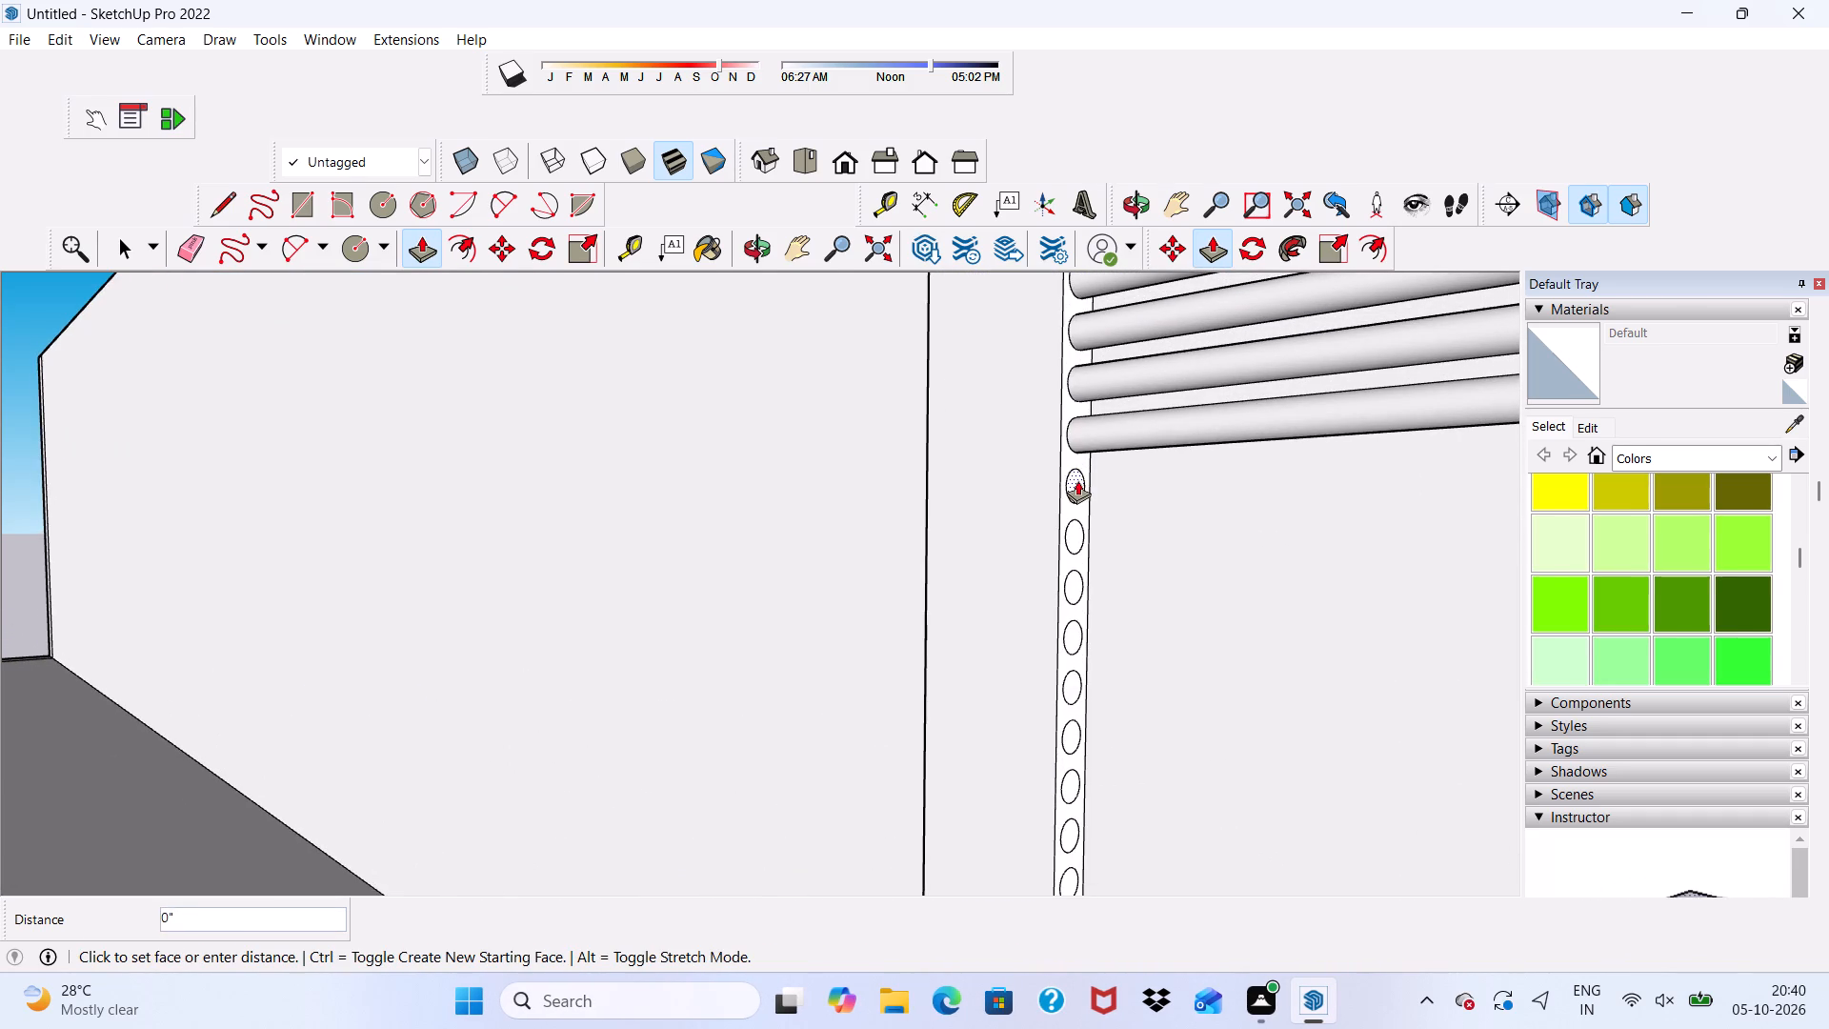
scroll(1009, 473, "down", 3)
scroll(972, 486, "up", 1)
scroll(970, 487, "down", 7)
scroll(1296, 448, "up", 1)
scroll(1293, 461, "down", 5)
scroll(1254, 483, "up", 1)
scroll(1261, 495, "down", 3)
scroll(1296, 477, "up", 2)
scroll(1293, 484, "down", 8)
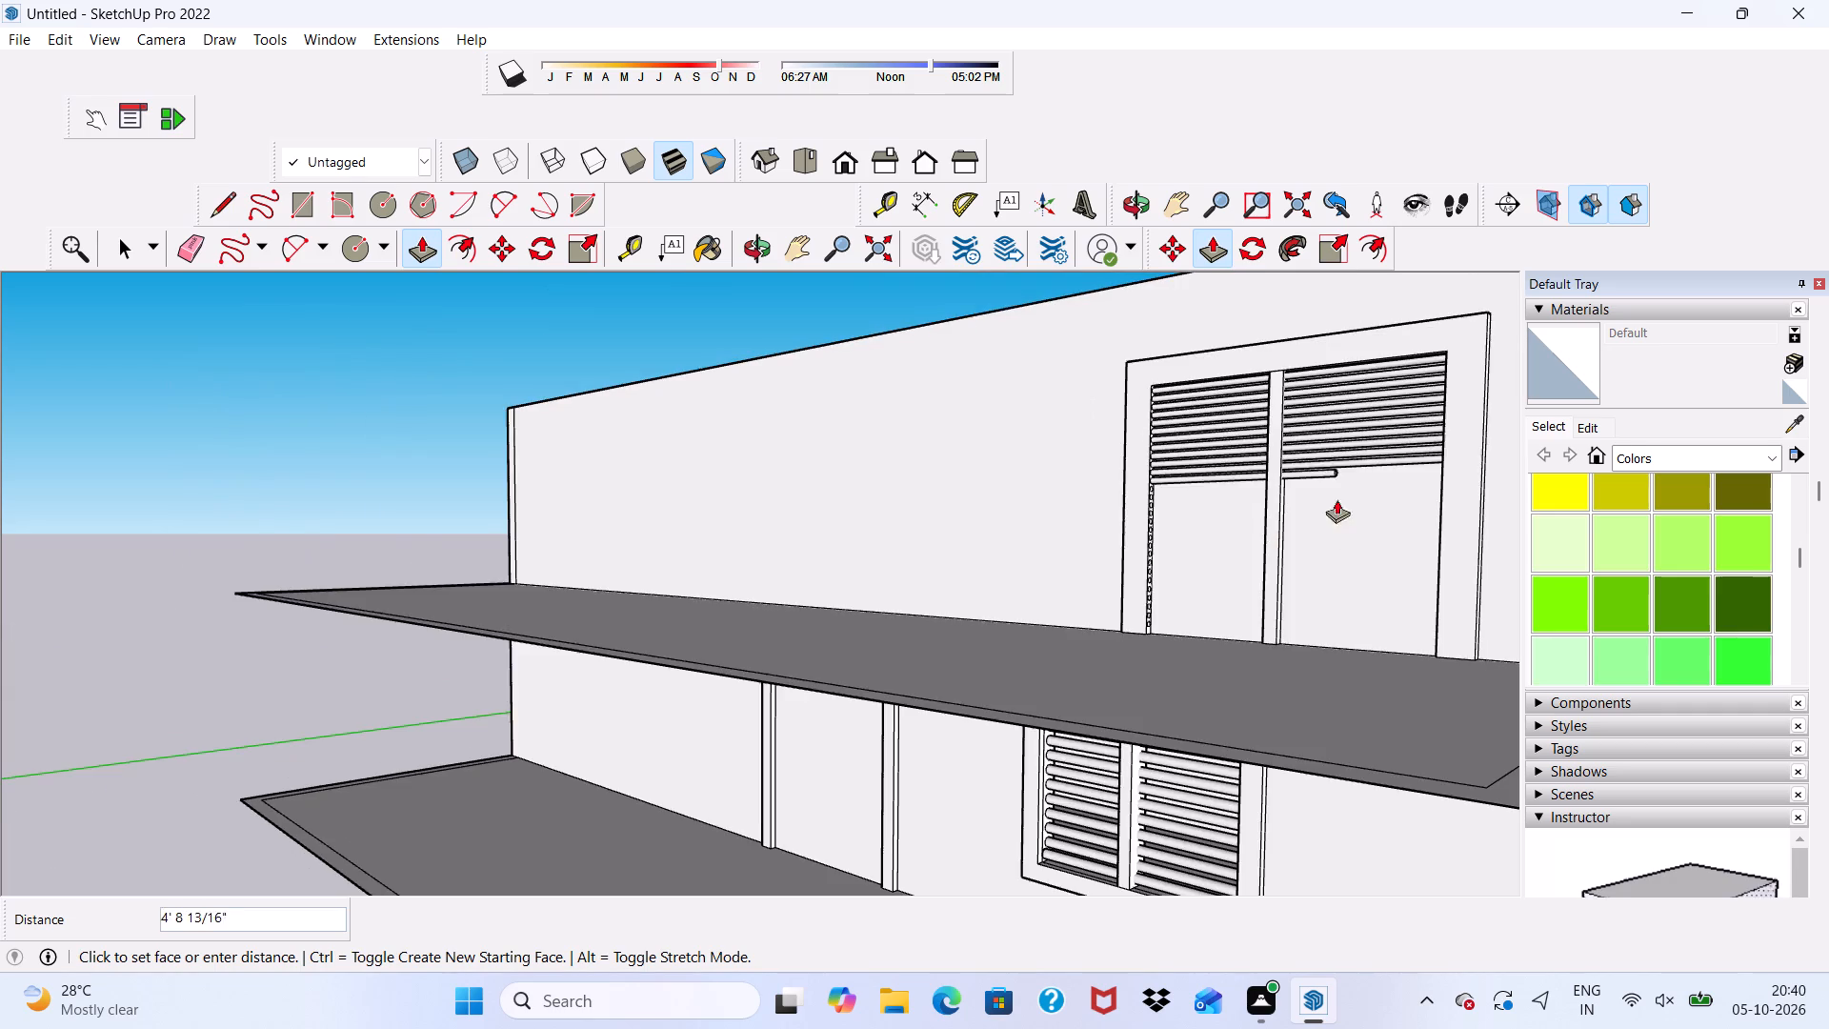
scroll(1401, 498, "up", 5)
left_click(1477, 460)
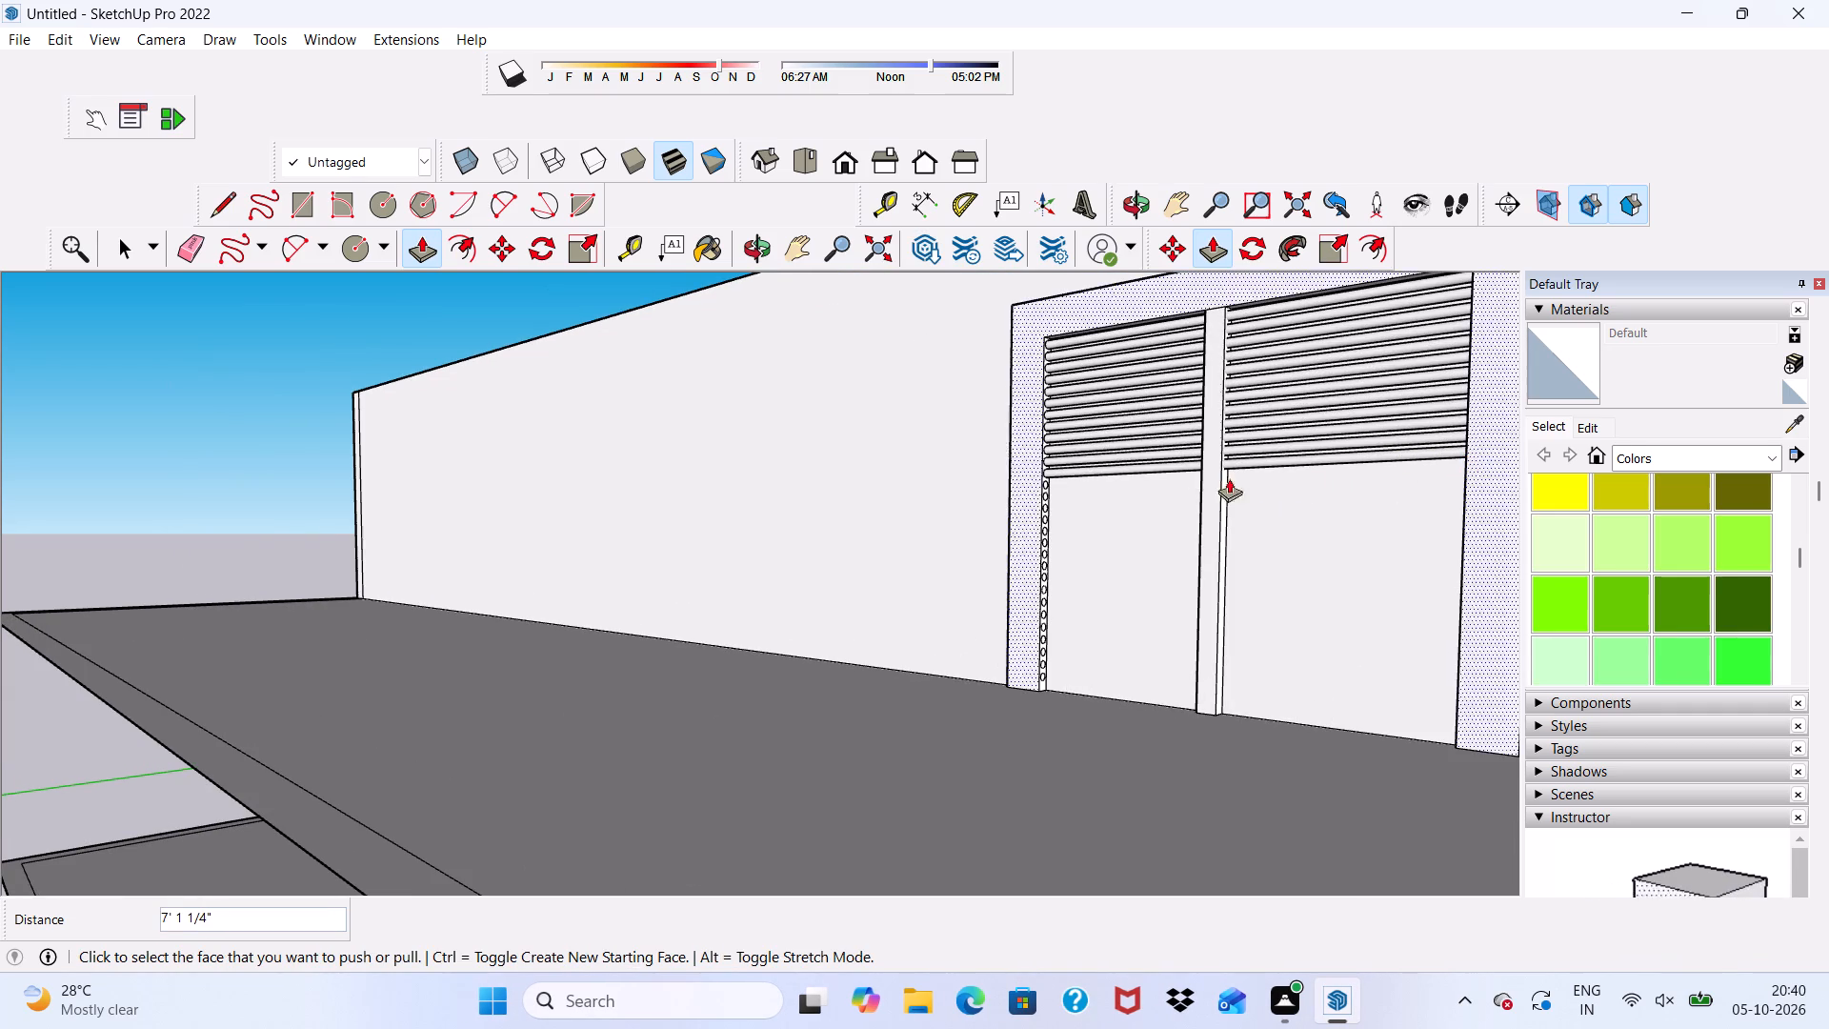
Push/Pull the thirteenth jamb circle from the top about 7' 1 1/4" across the door opening into the opposite jamb.
scroll(1168, 495, "up", 13)
left_click(1005, 426)
scroll(1014, 435, "down", 2)
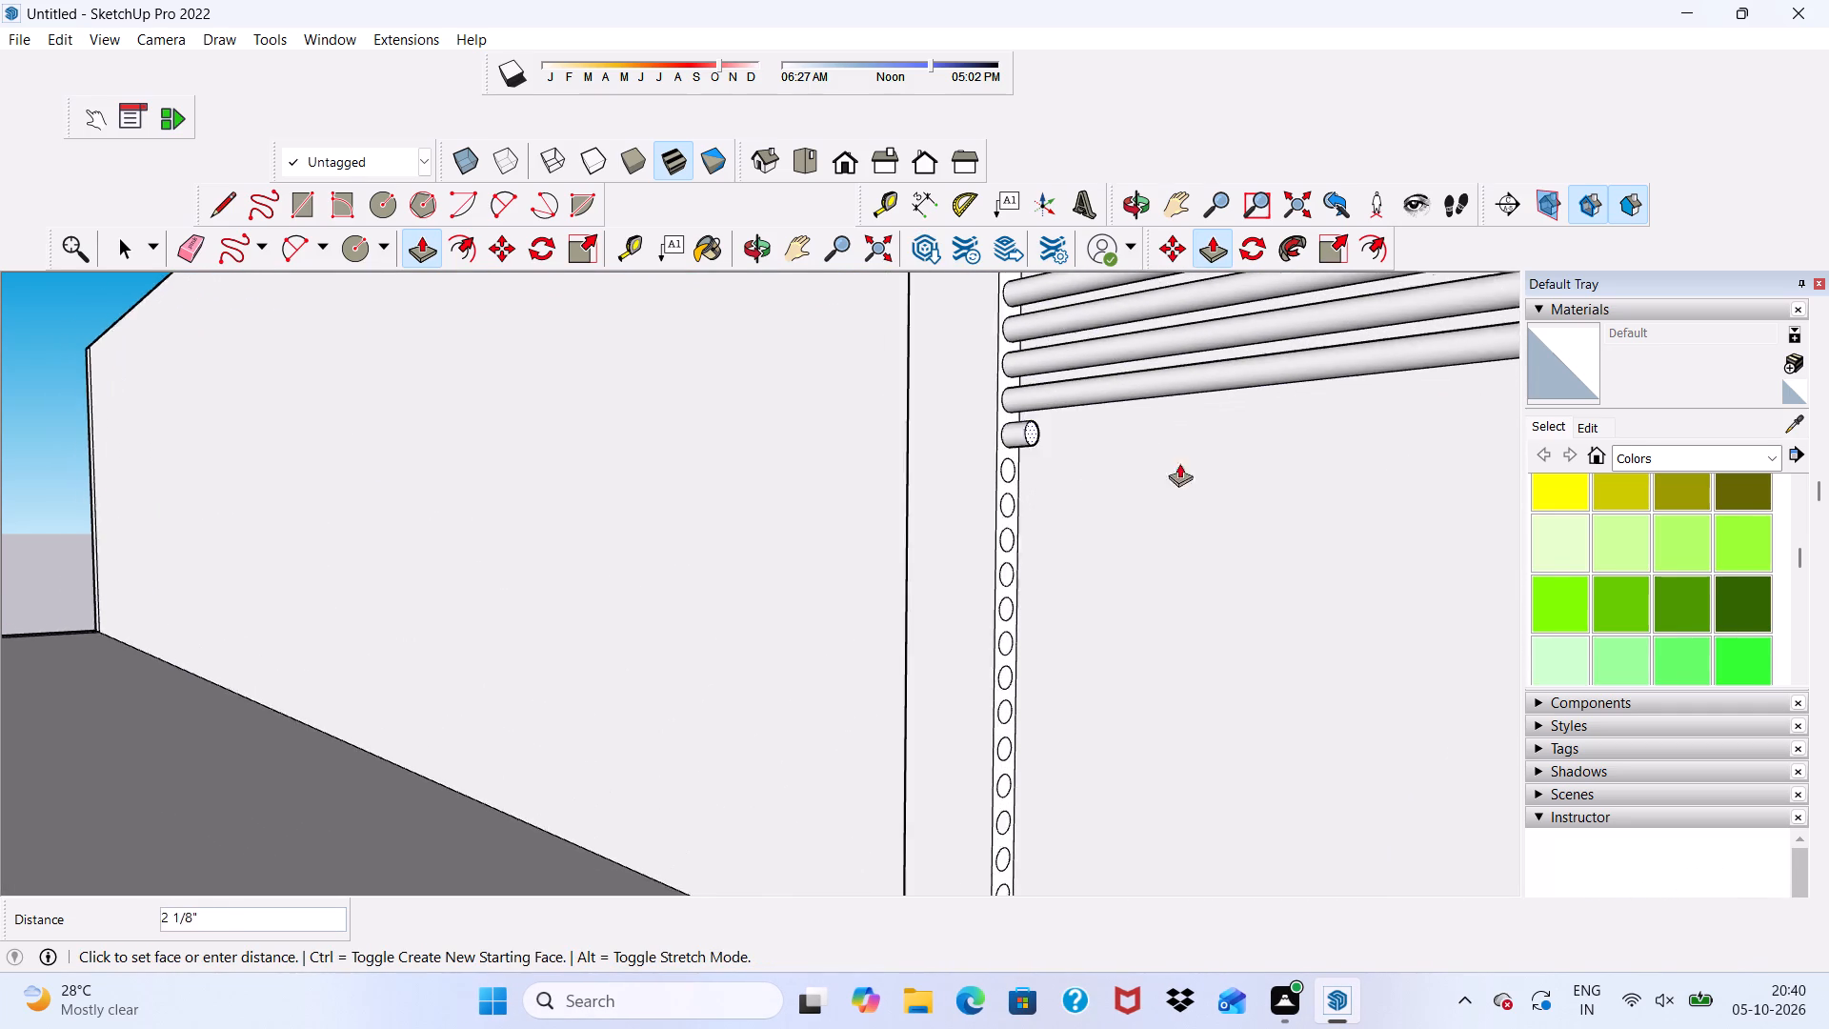
scroll(1179, 463, "down", 5)
scroll(1099, 440, "up", 1)
scroll(1096, 448, "down", 1)
scroll(1094, 453, "up", 1)
scroll(1093, 456, "down", 5)
scroll(1094, 466, "up", 1)
scroll(1106, 482, "down", 7)
scroll(1351, 511, "up", 1)
scroll(1352, 513, "down", 4)
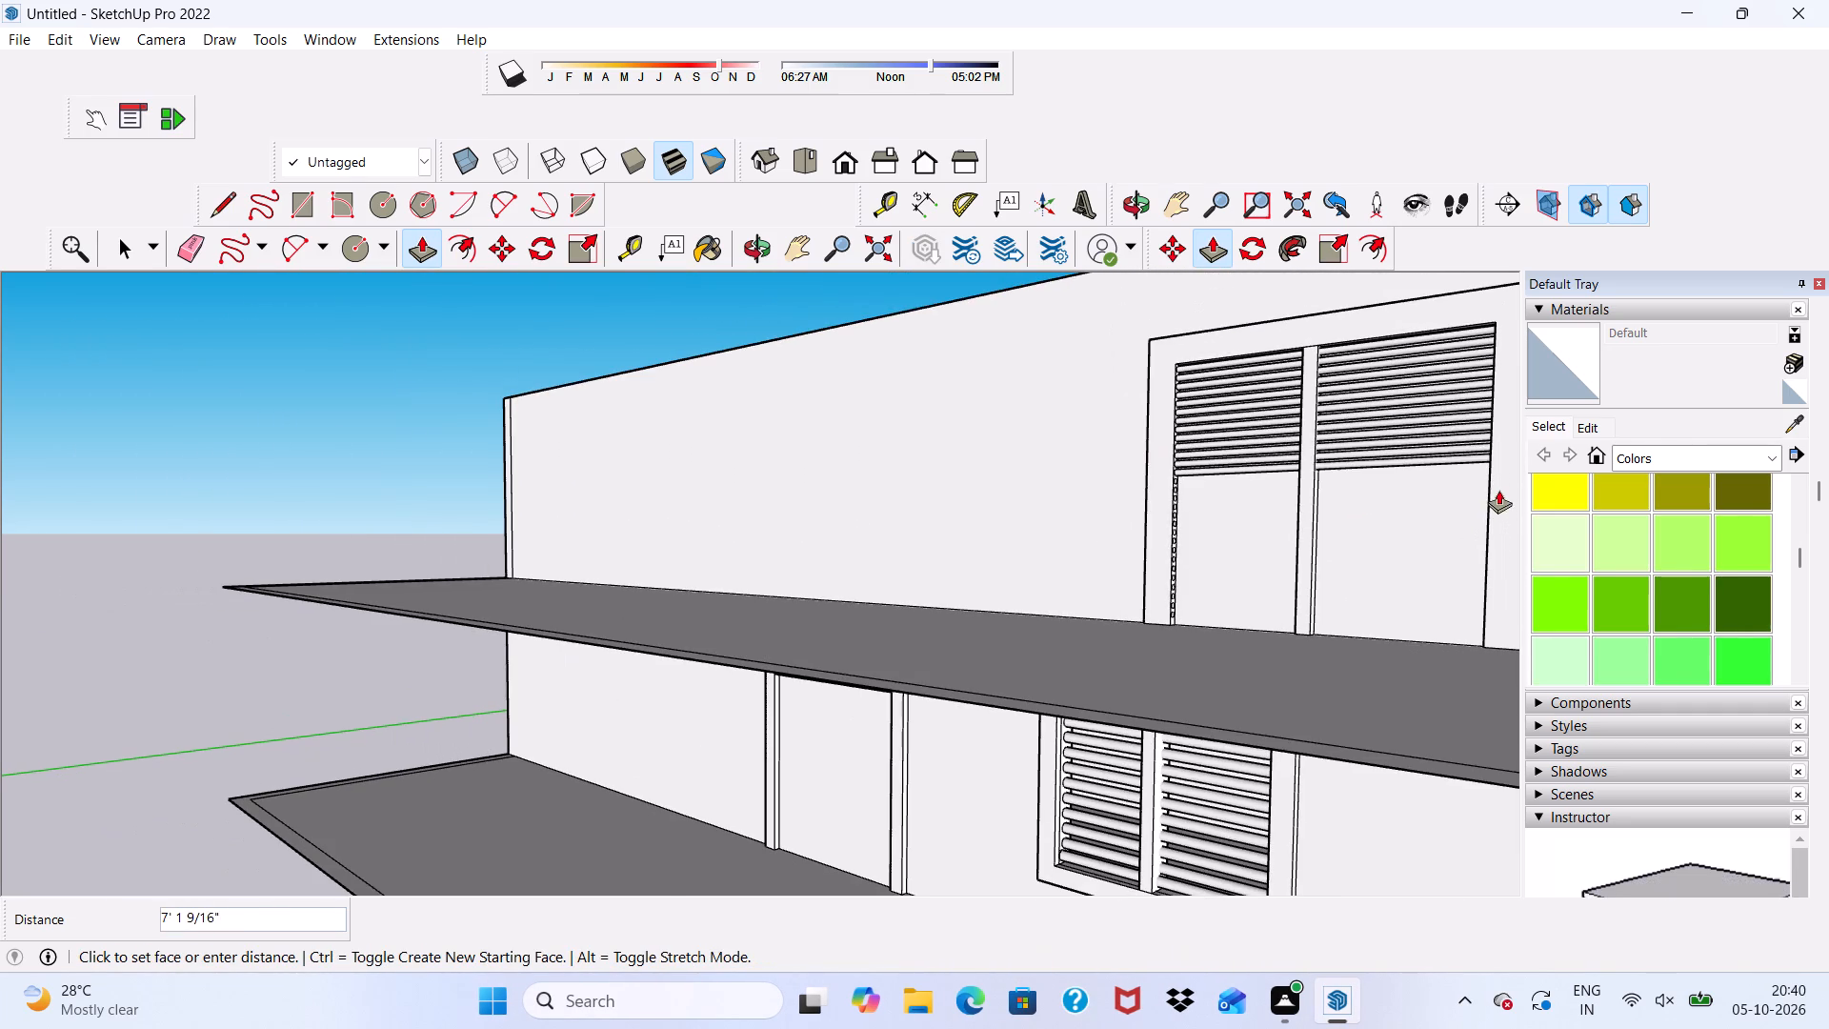
left_click(1497, 473)
Push/Pull the fourteenth jamb circle from the top about 7' 1 3/16" across the door opening into the opposite jamb.
scroll(1304, 500, "up", 5)
scroll(1269, 501, "down", 1)
scroll(1216, 512, "up", 5)
scroll(1128, 490, "up", 10)
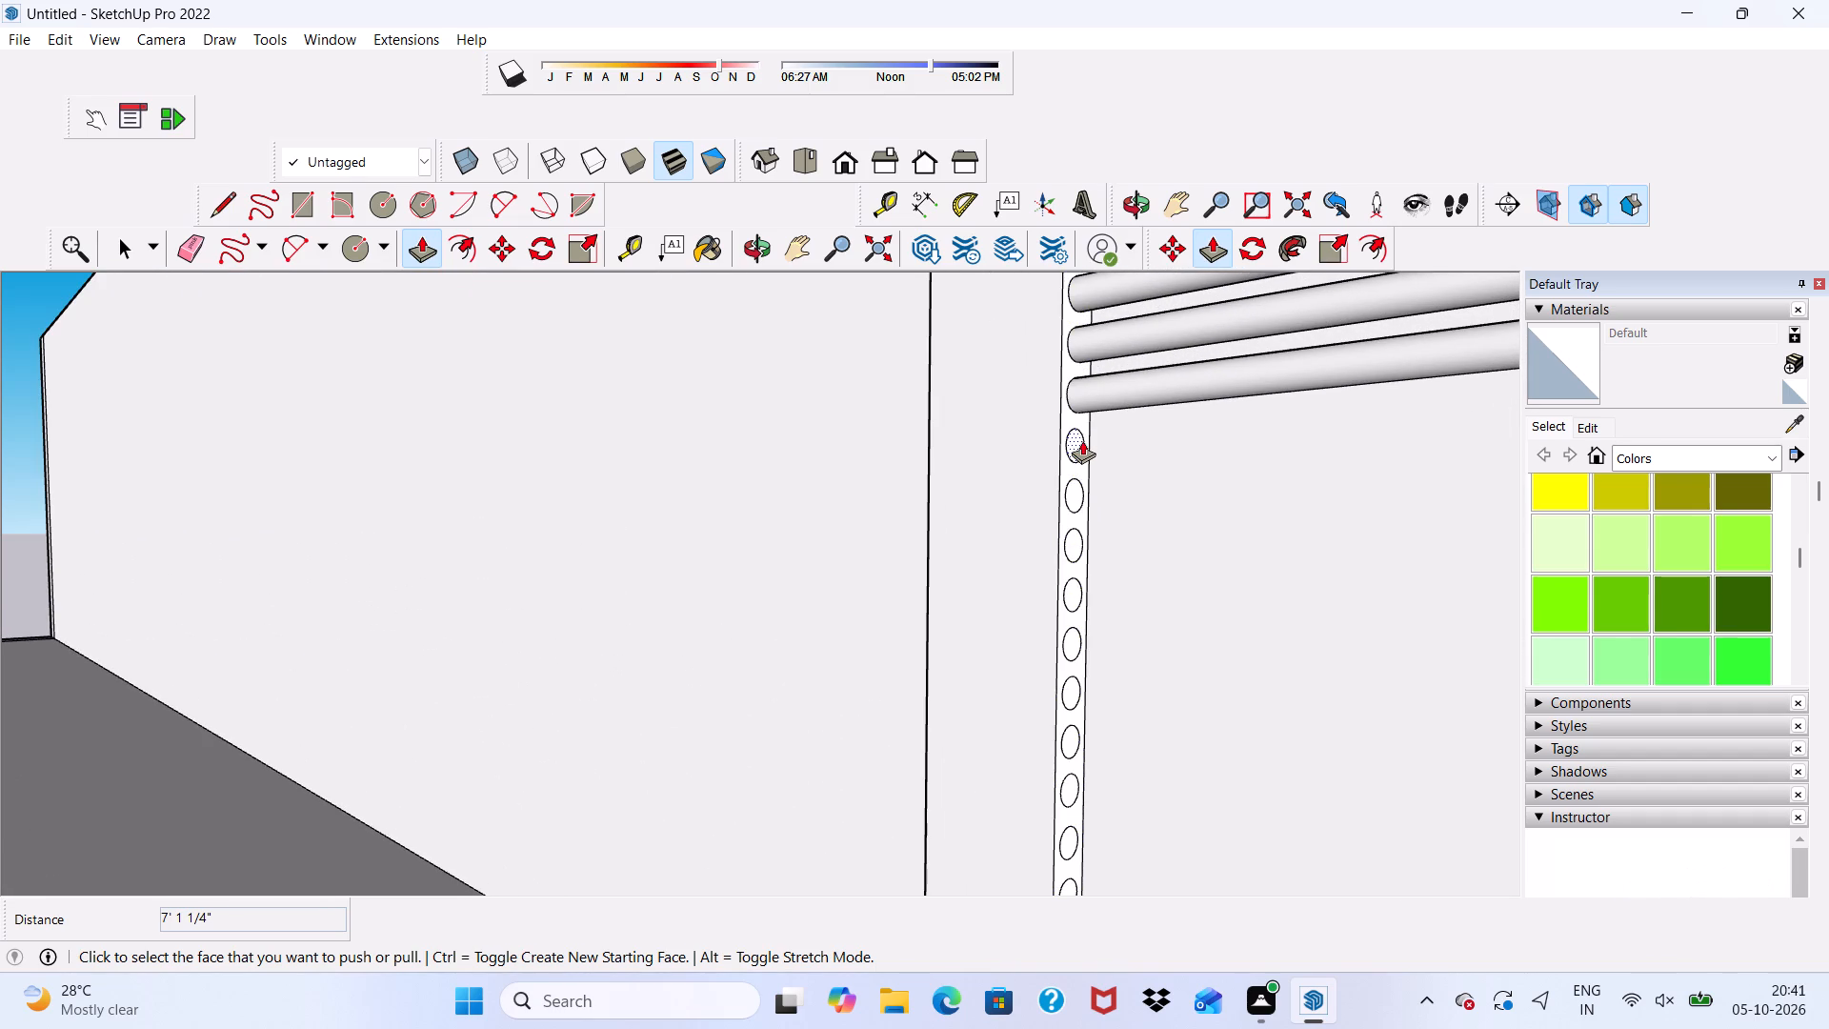
left_click(1081, 440)
scroll(1081, 440, "down", 16)
scroll(1173, 457, "up", 1)
scroll(1171, 463, "down", 8)
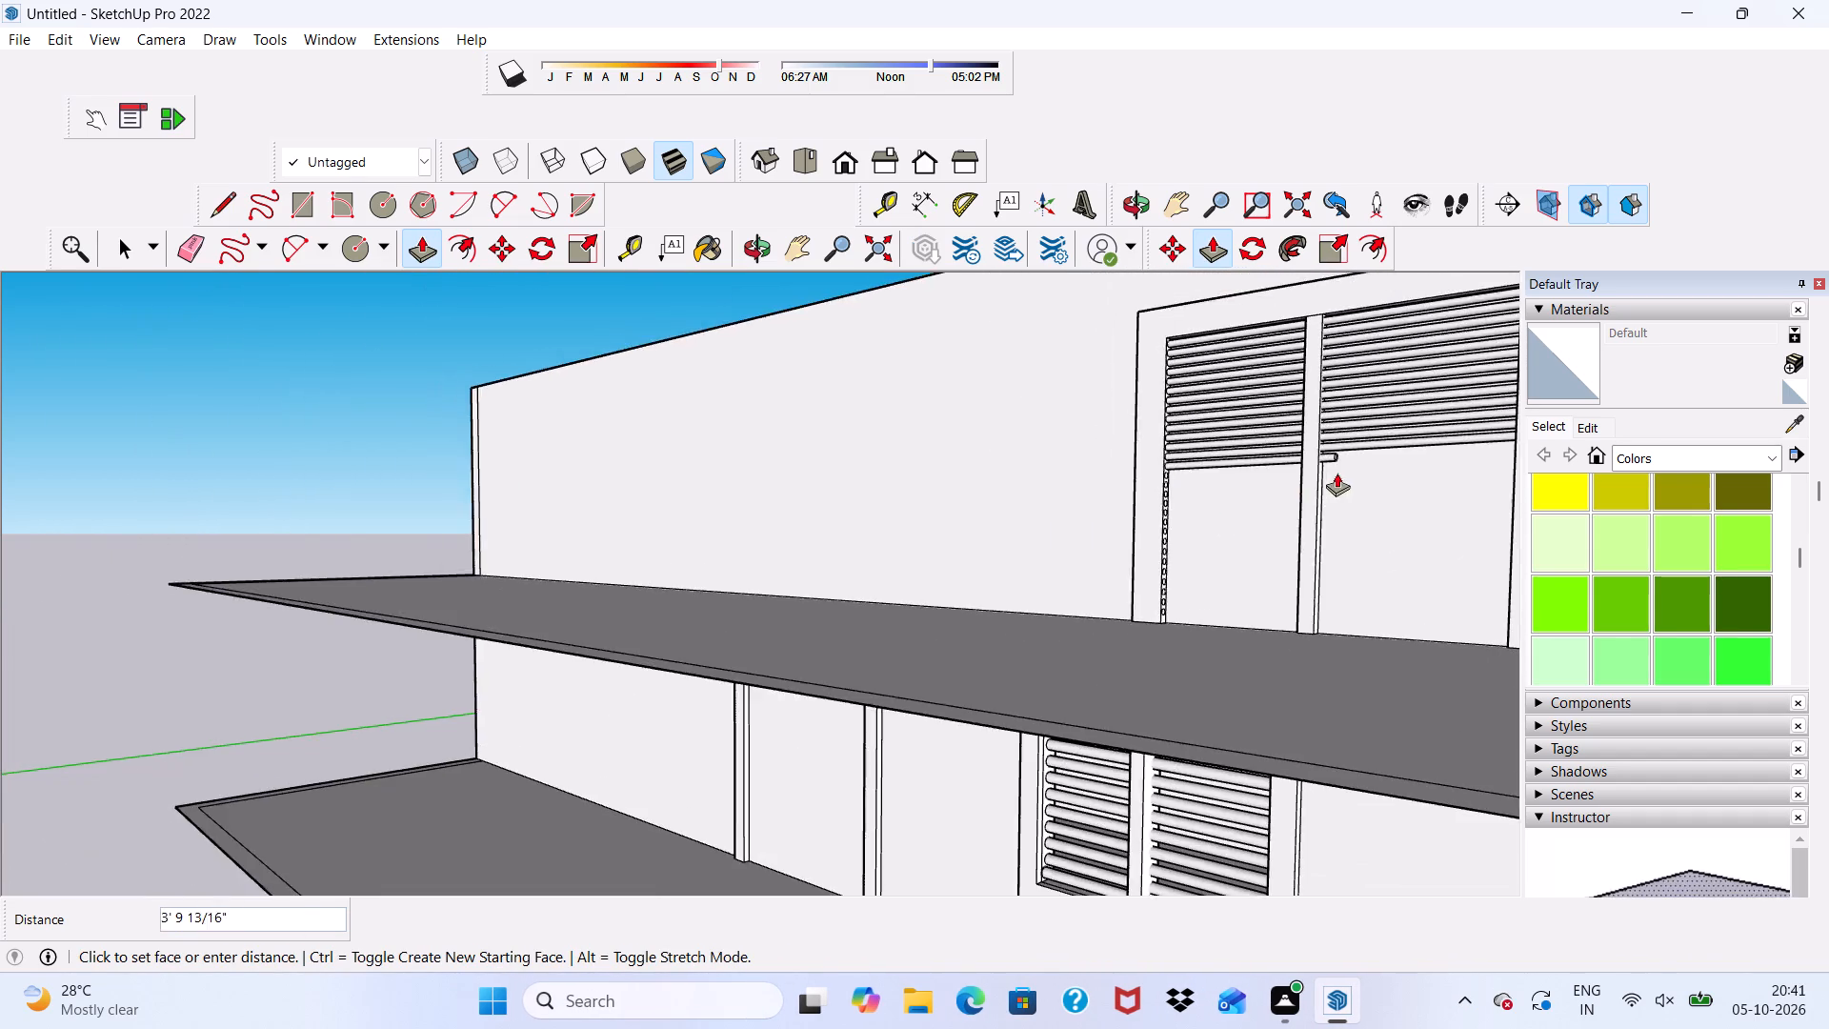
scroll(1337, 473, "down", 3)
scroll(1408, 502, "up", 4)
scroll(1495, 480, "up", 2)
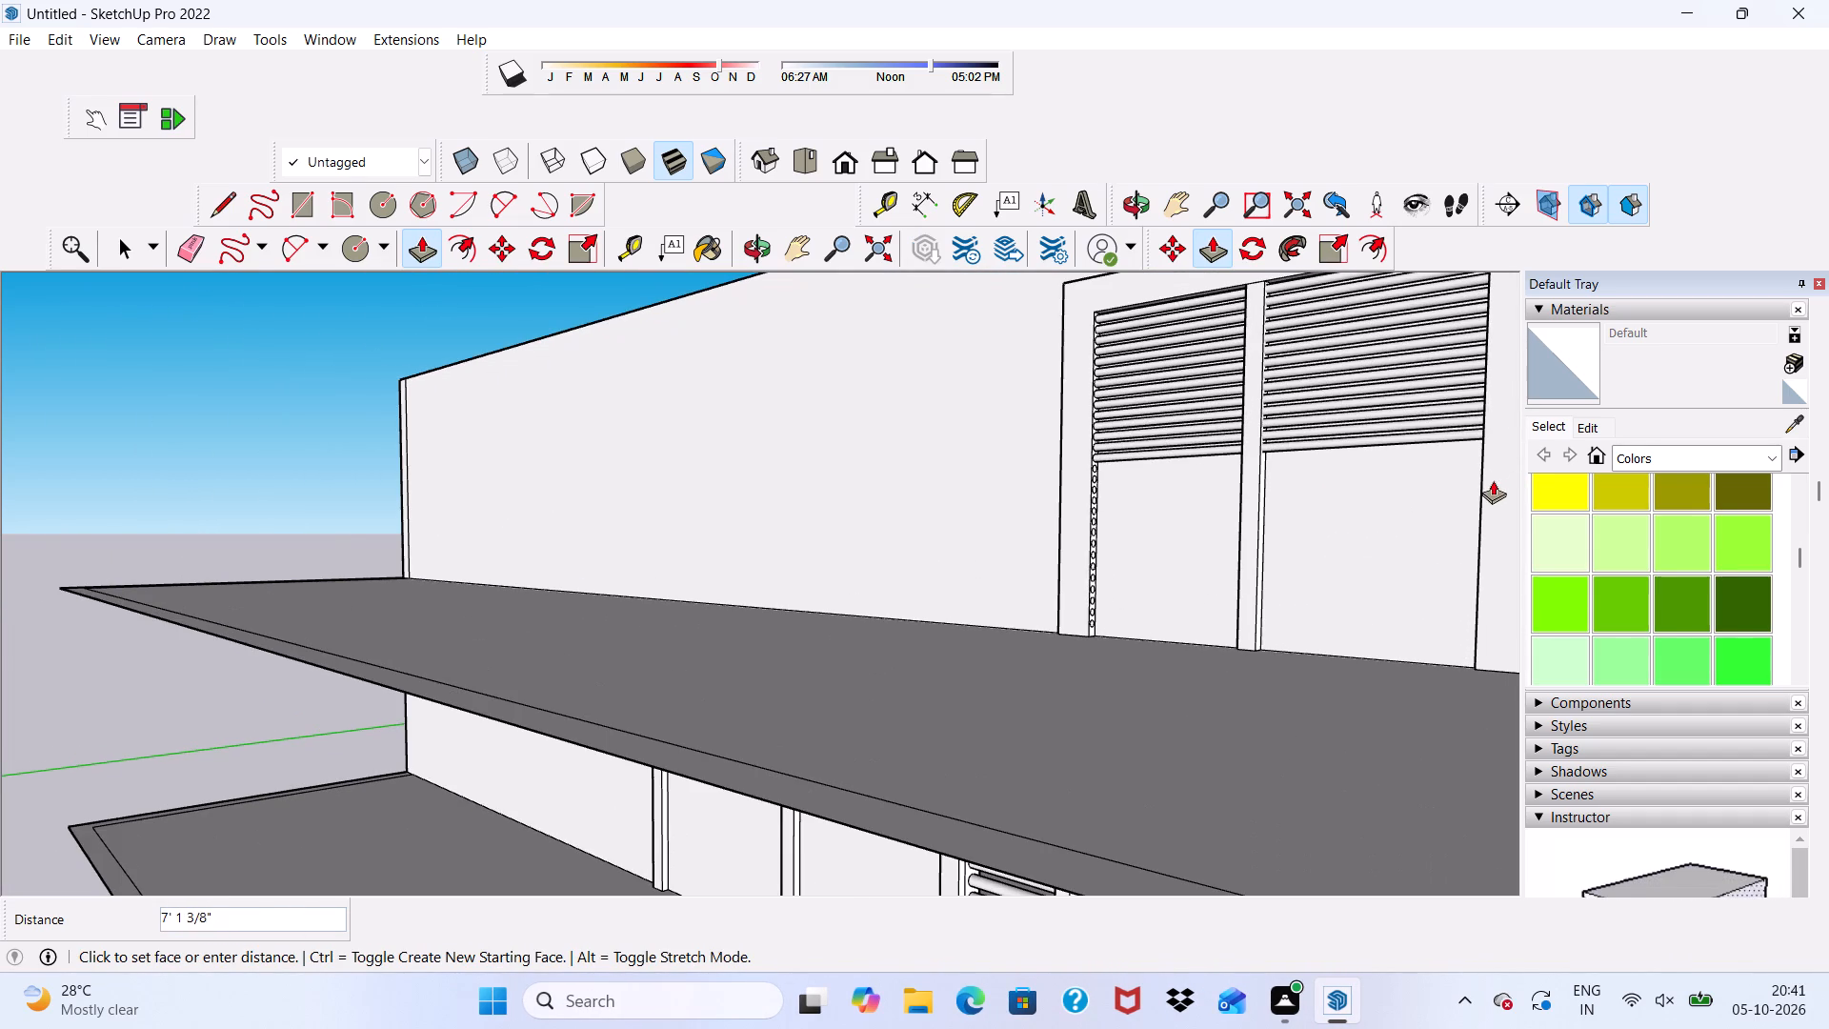
left_click(1493, 478)
Push/Pull the fifteenth jamb circle from the top about 7' 3/16" across the door opening into the opposite jamb.
scroll(1155, 503, "up", 13)
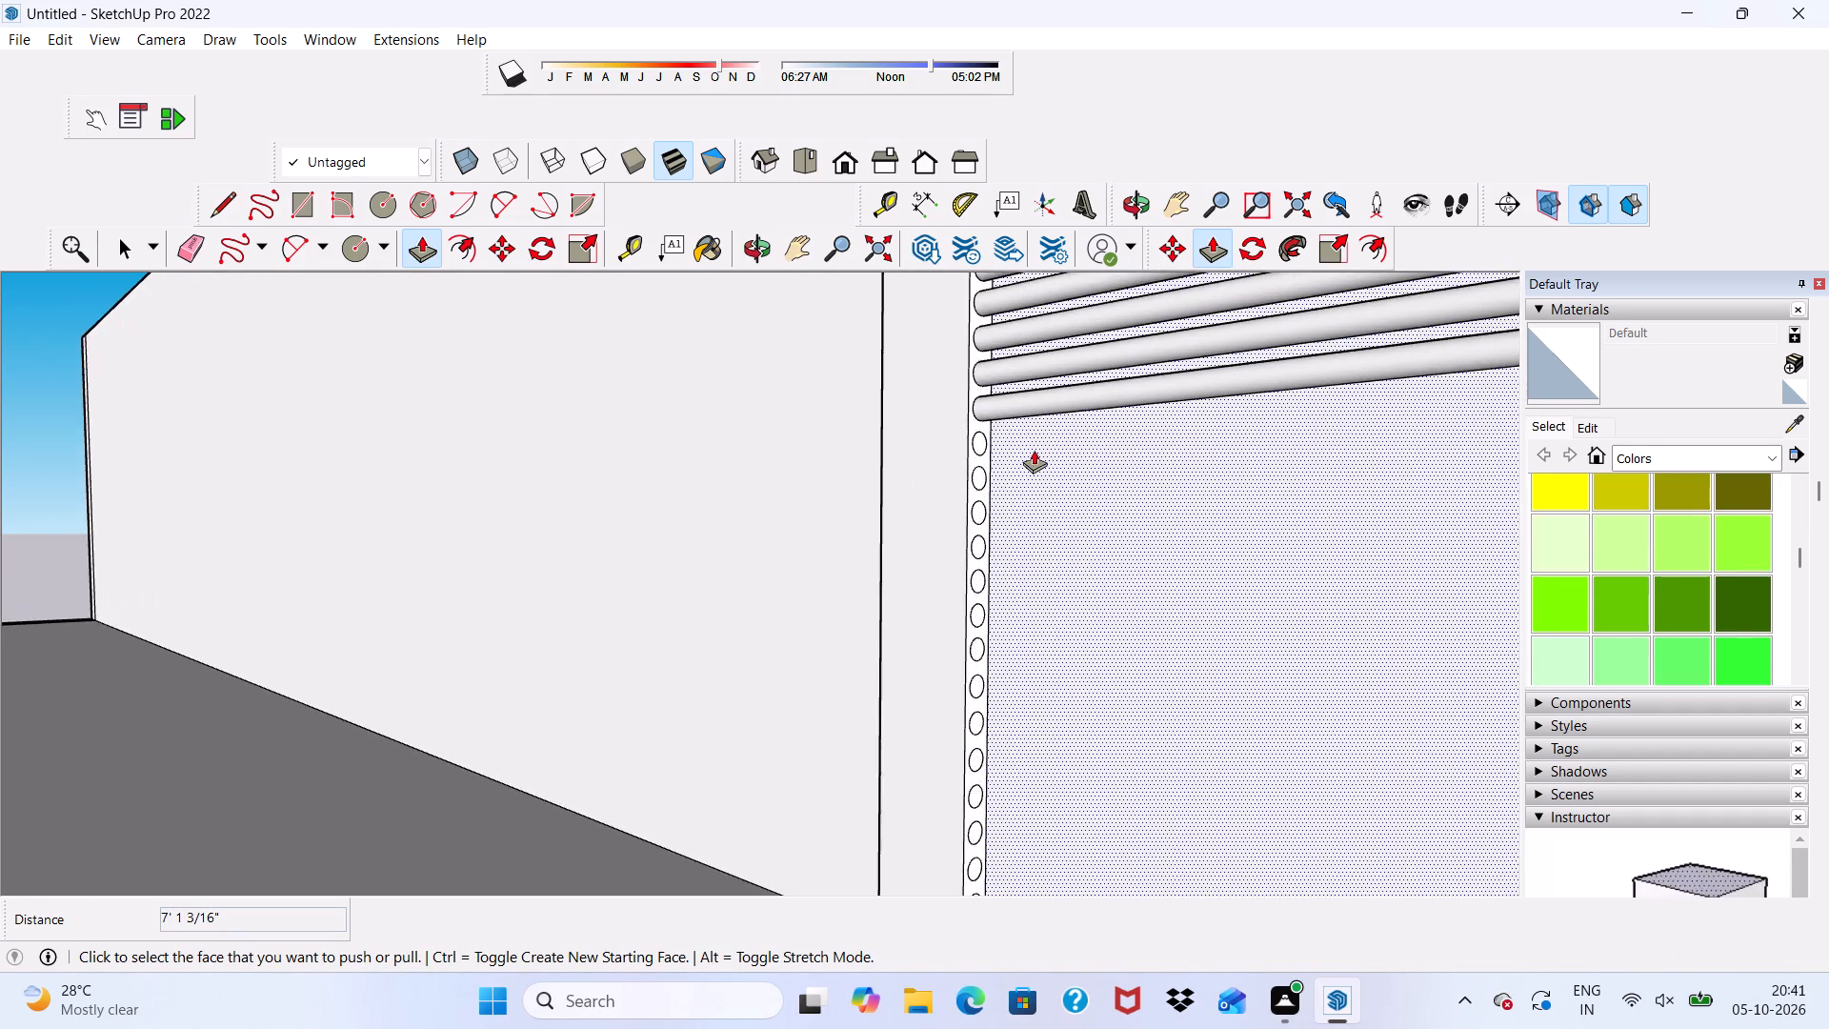
scroll(1034, 450, "up", 3)
scroll(951, 427, "up", 2)
left_click(972, 448)
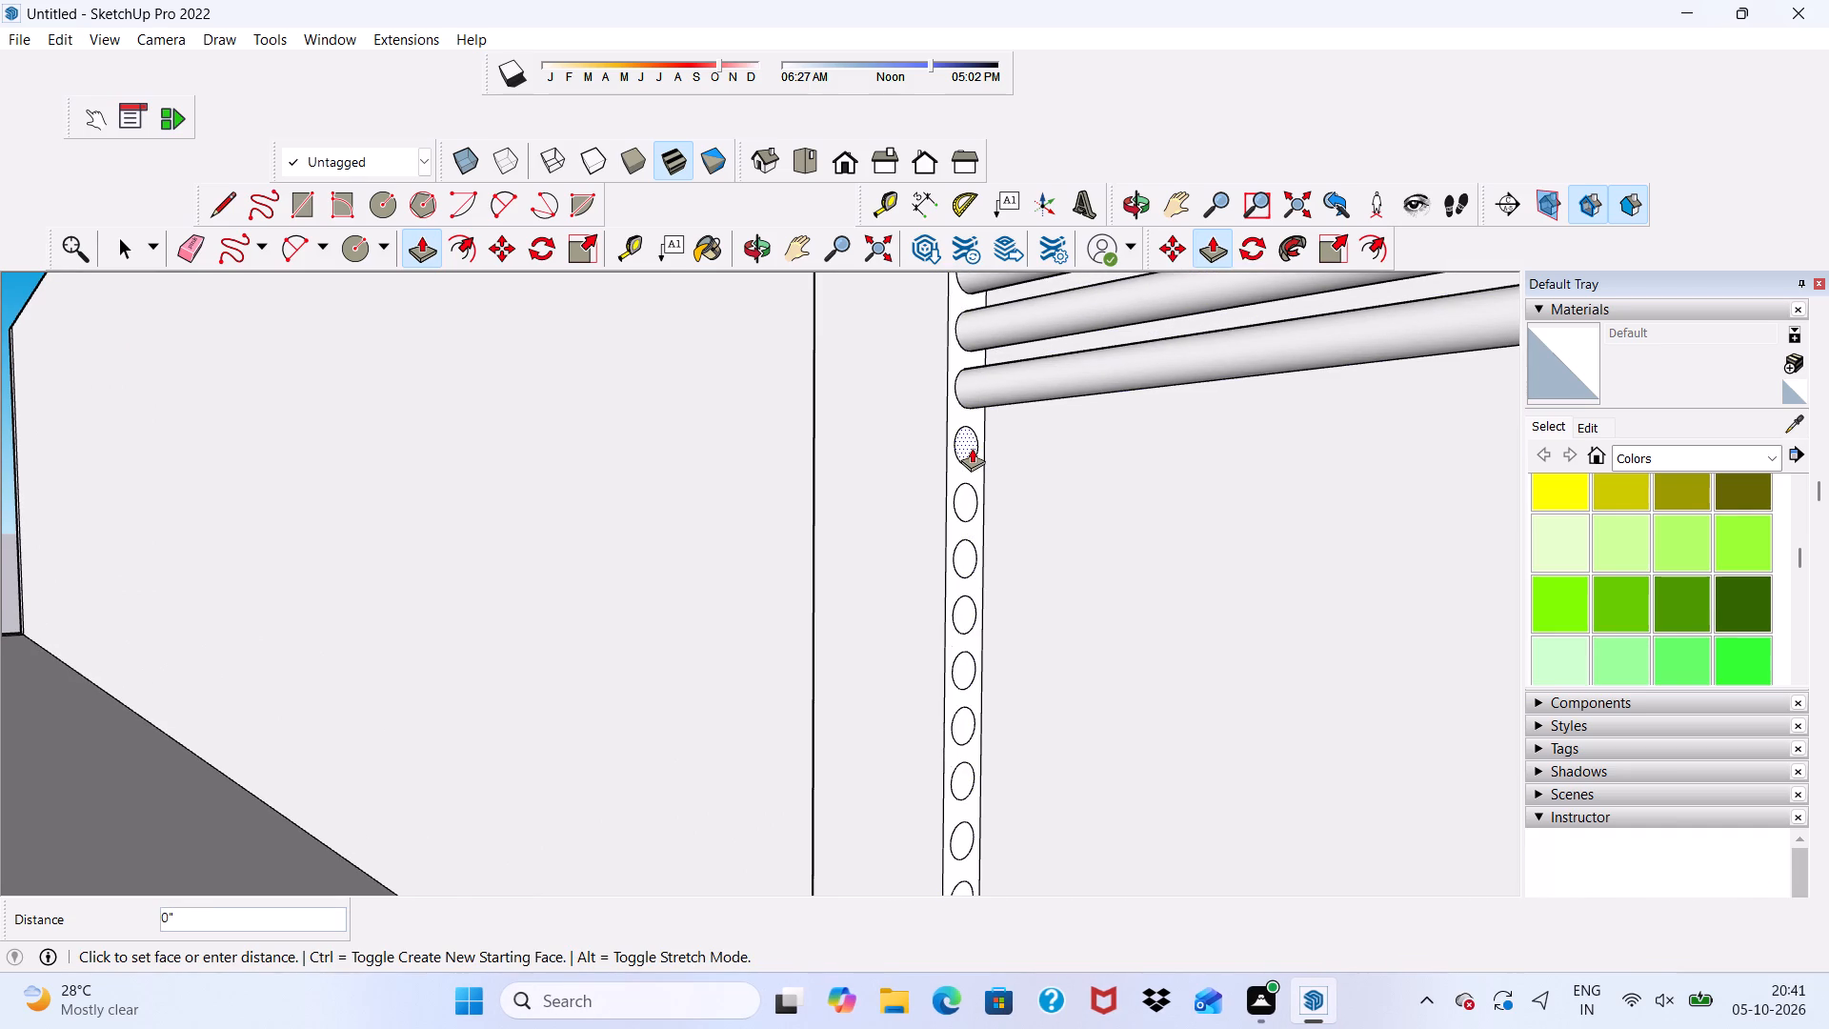
scroll(972, 448, "down", 1)
scroll(975, 450, "up", 1)
scroll(980, 454, "down", 13)
scroll(1165, 506, "up", 1)
scroll(1165, 507, "down", 11)
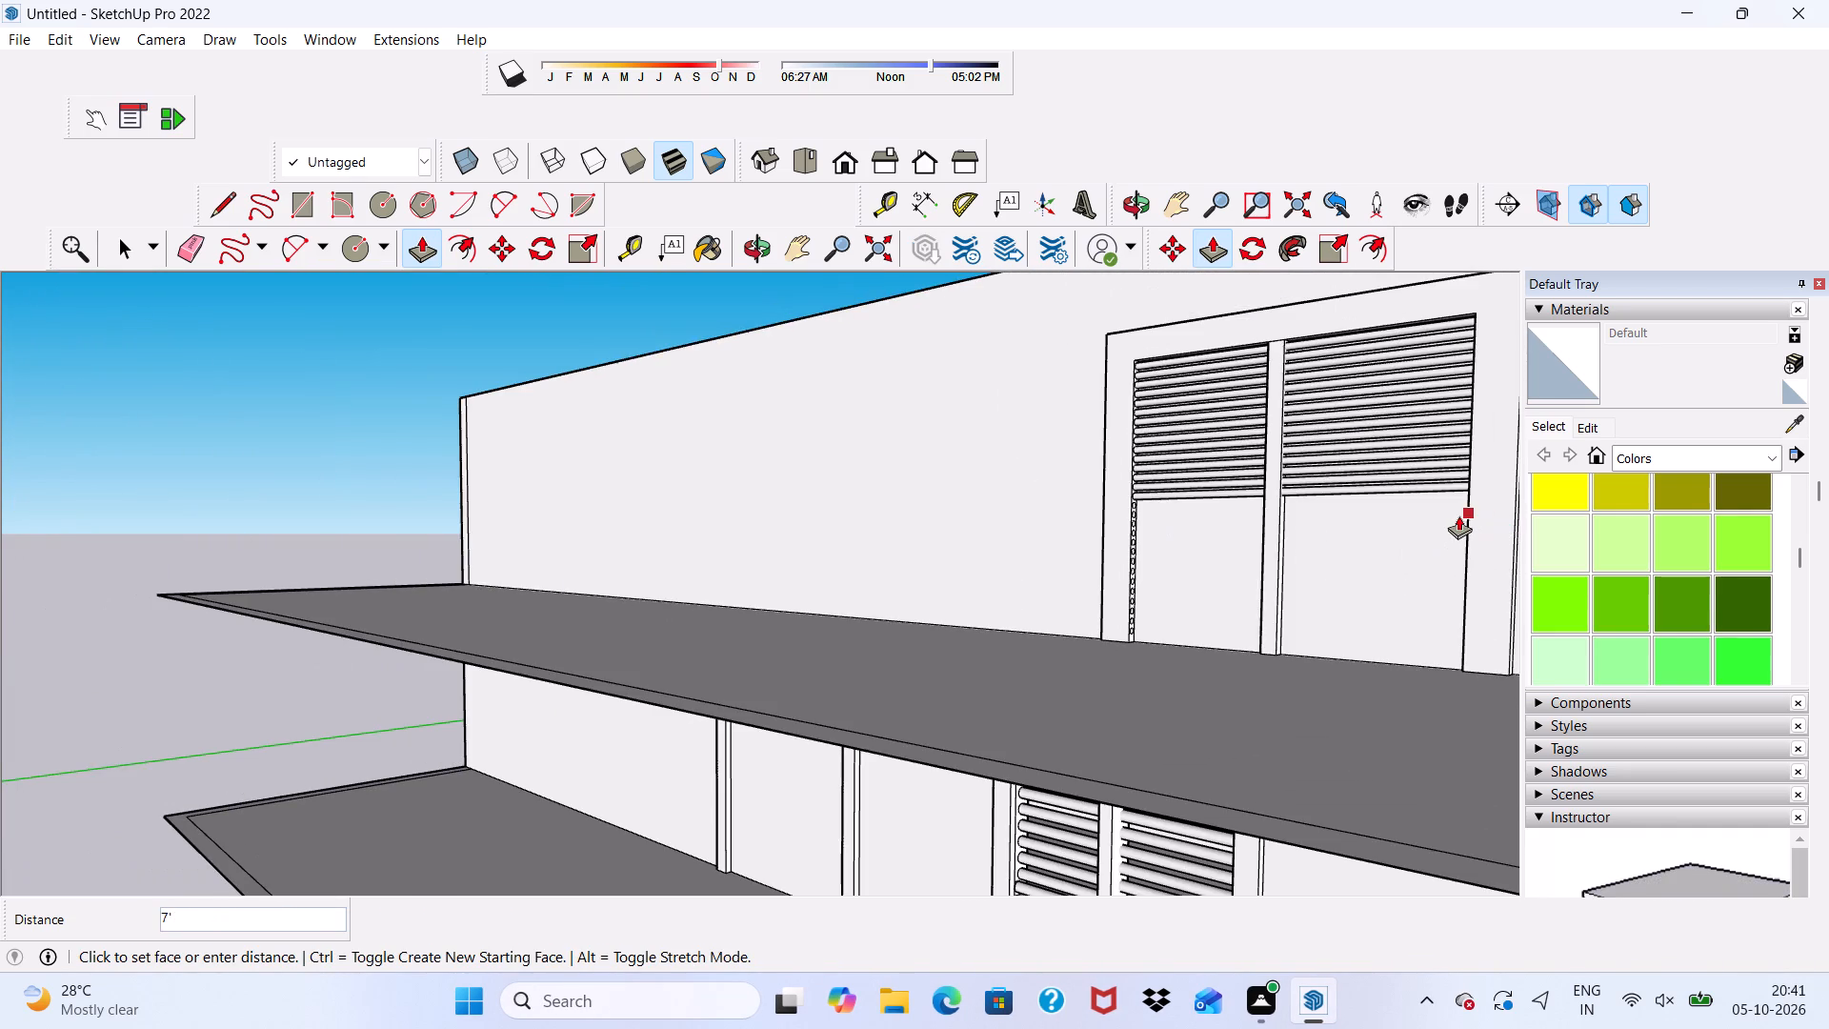
scroll(1458, 515, "up", 8)
middle_click_drag(1474, 488, 1571, 491)
scroll(1475, 494, "up", 6)
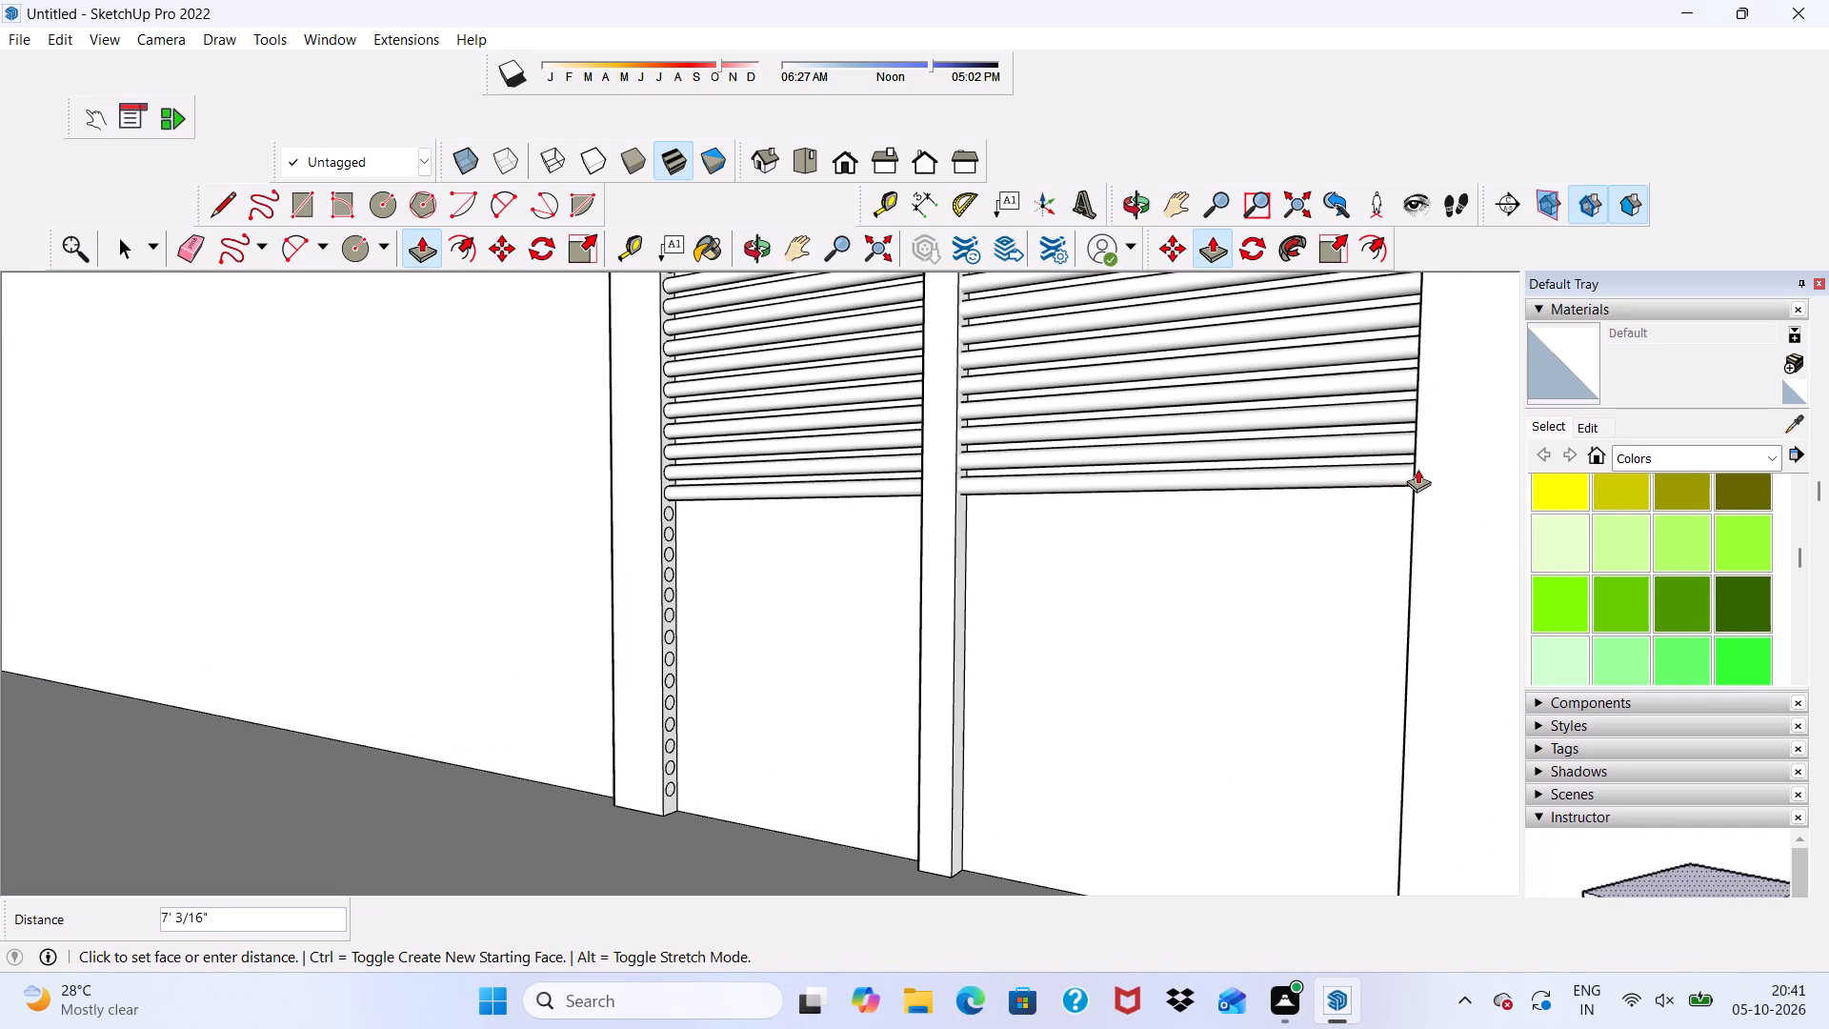
left_click(1417, 469)
Push/Pull the sixteenth jamb circle from the top 7' across the door opening to the opposite jamb's edge.
middle_click_drag(1397, 494, 1117, 508)
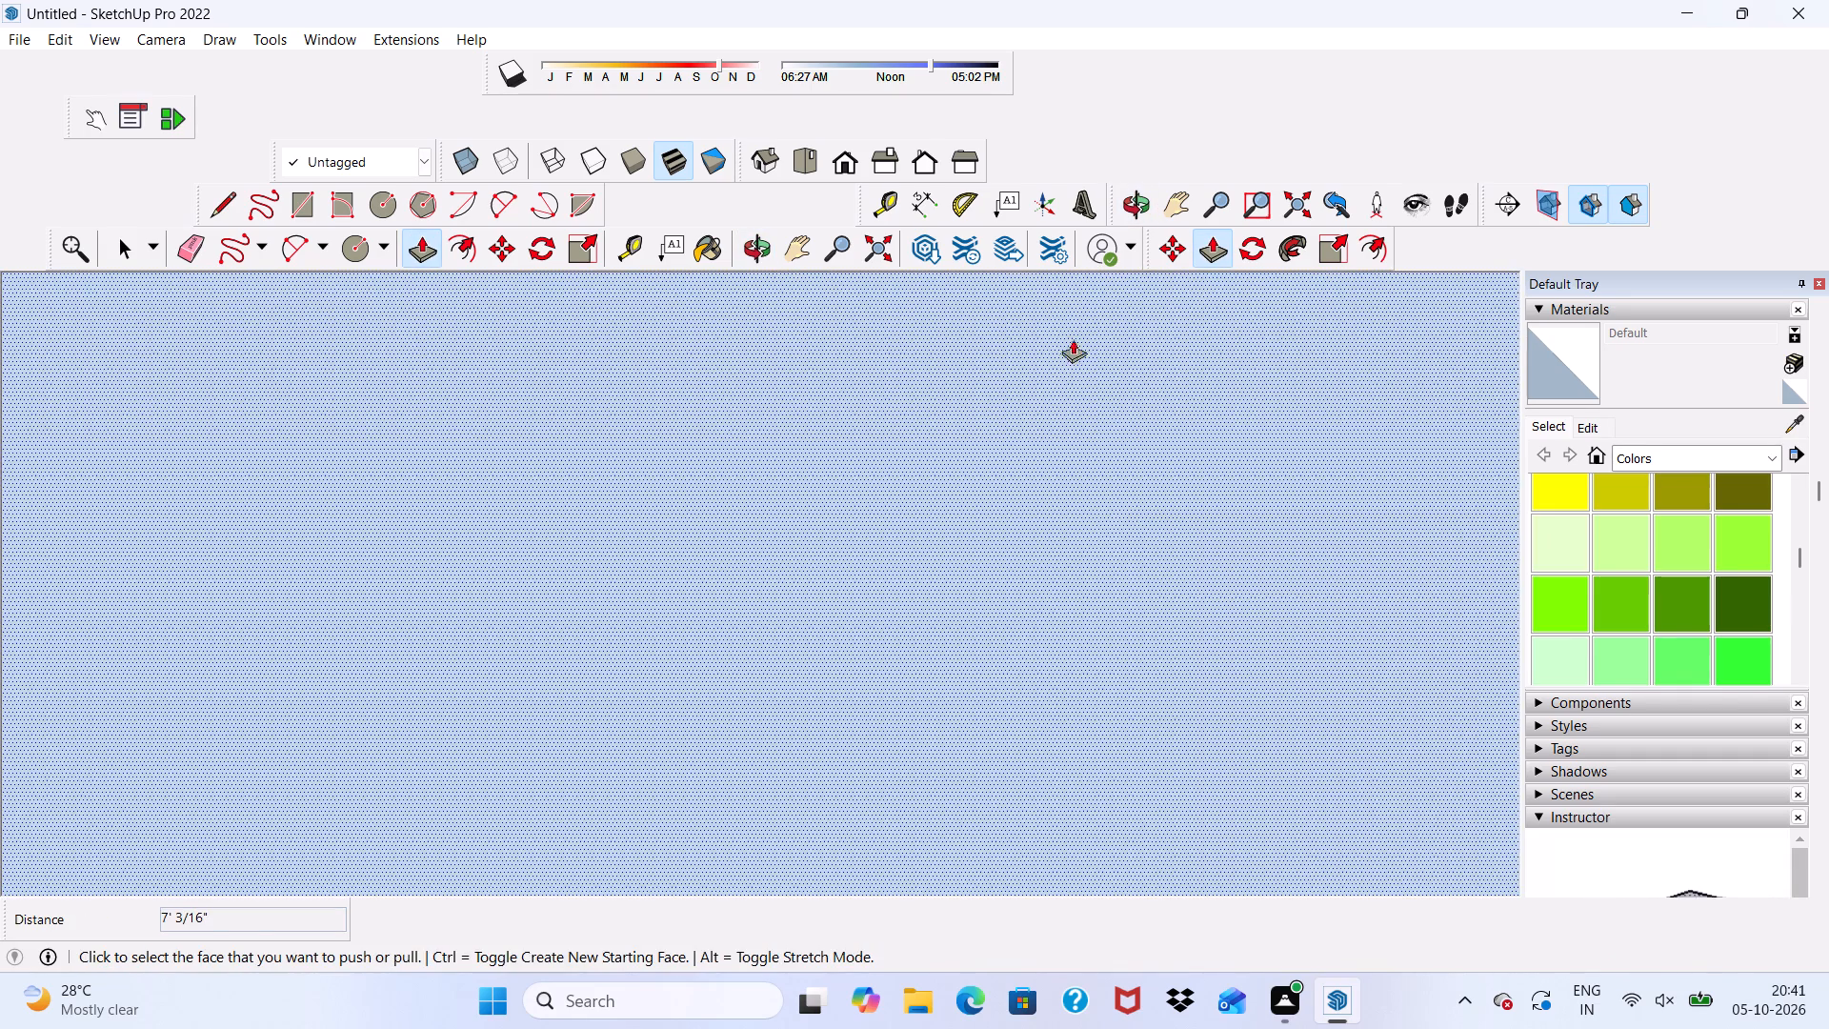
left_click(856, 162)
scroll(821, 233, "down", 6)
scroll(1134, 462, "down", 2)
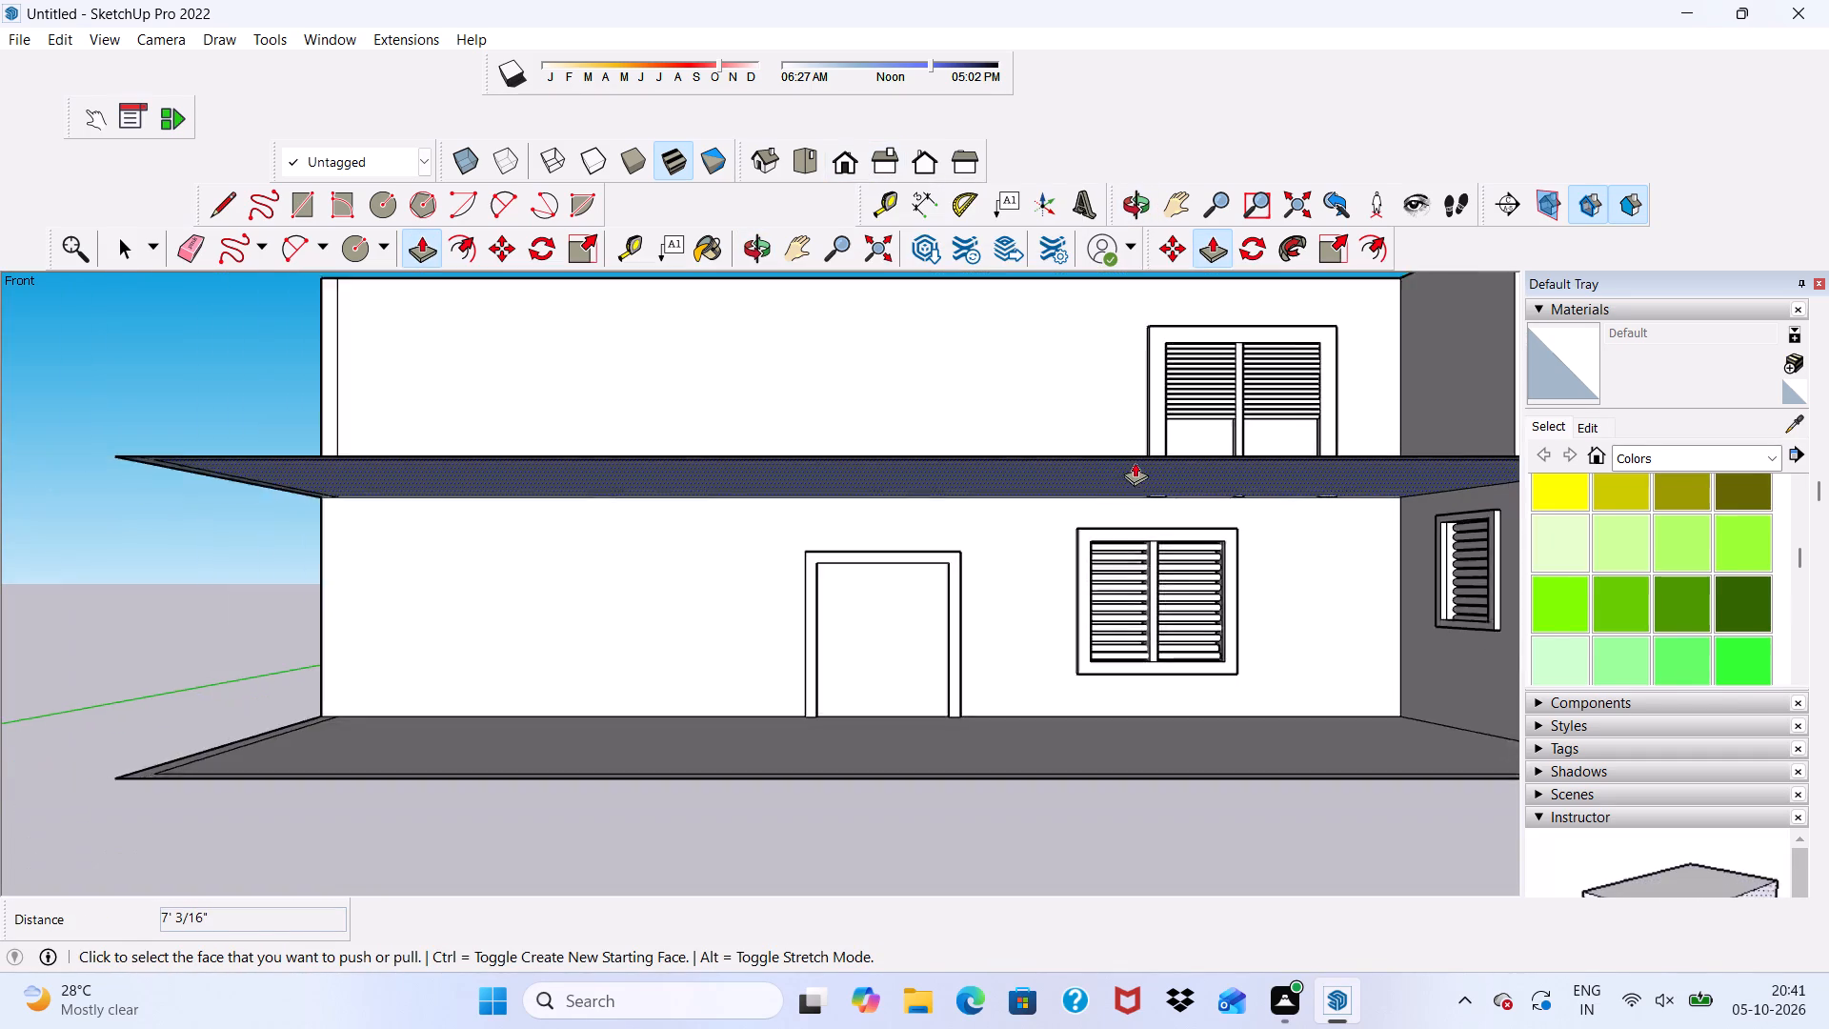
scroll(1135, 462, "down", 2)
scroll(1286, 408, "up", 5)
middle_click_drag(1270, 419, 1145, 516)
scroll(1145, 515, "up", 10)
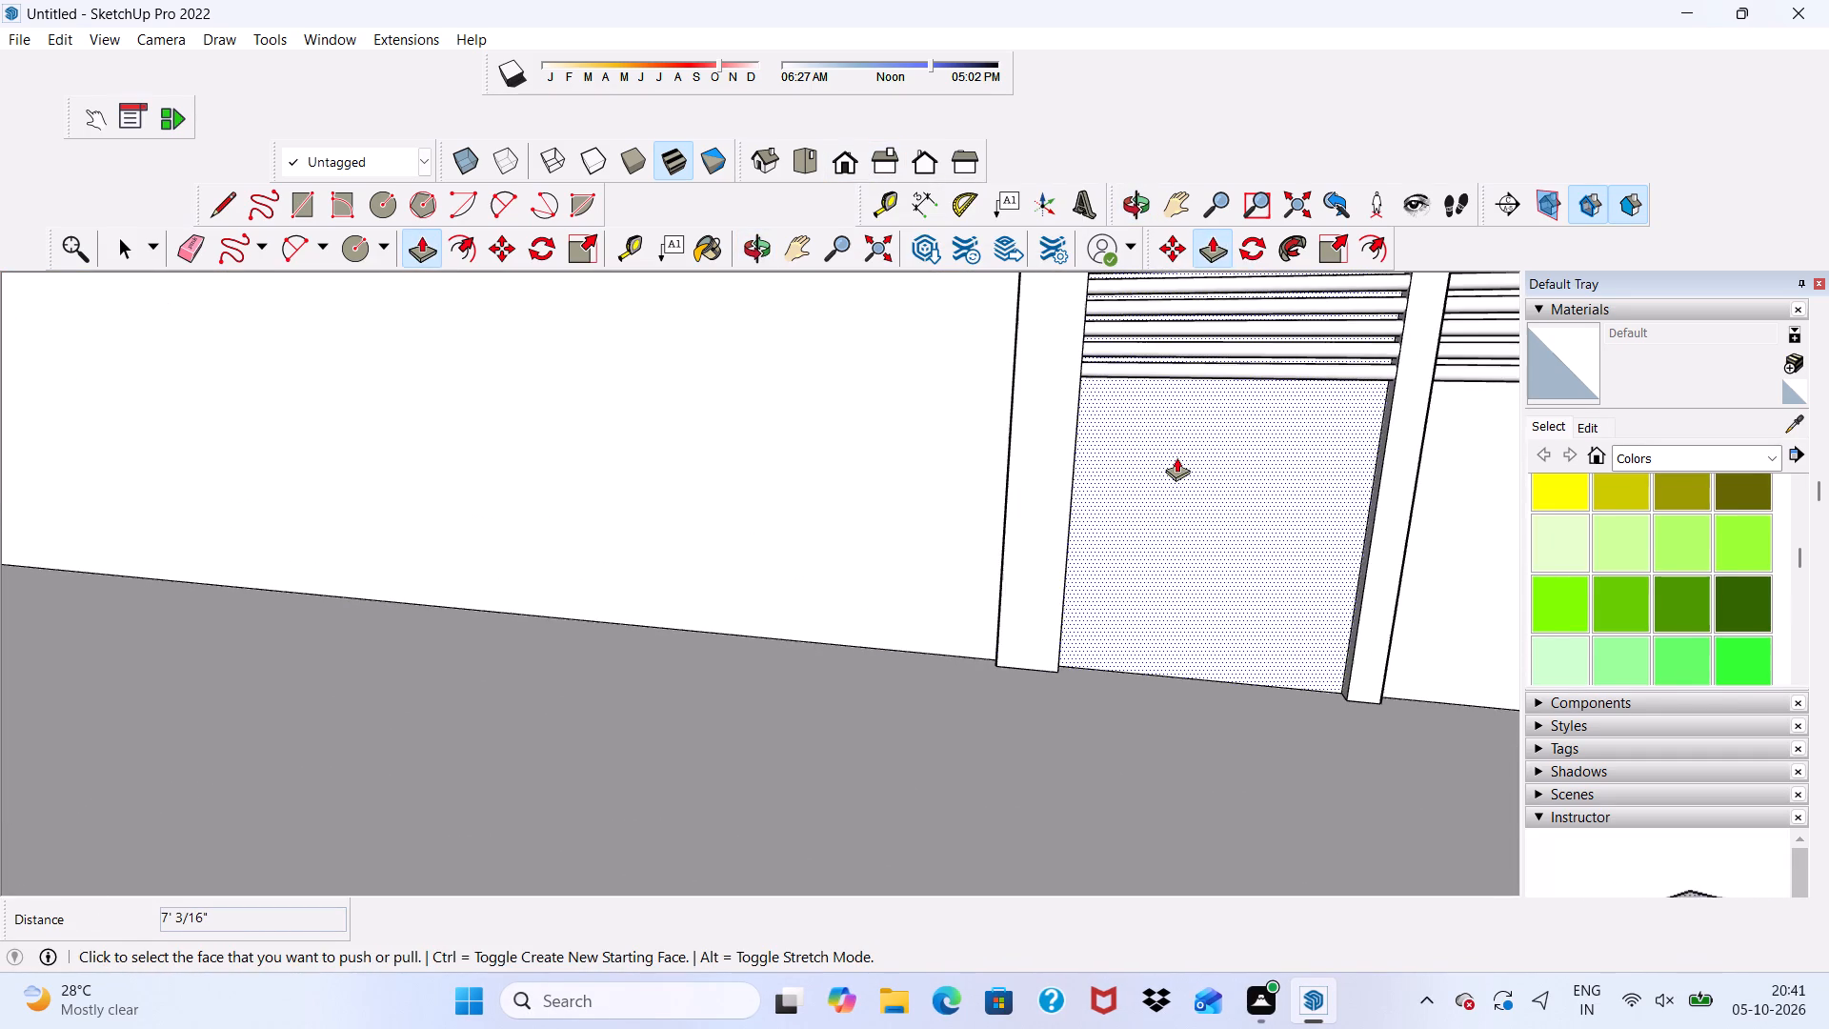
middle_click_drag(1176, 455, 971, 424)
scroll(1051, 373, "up", 5)
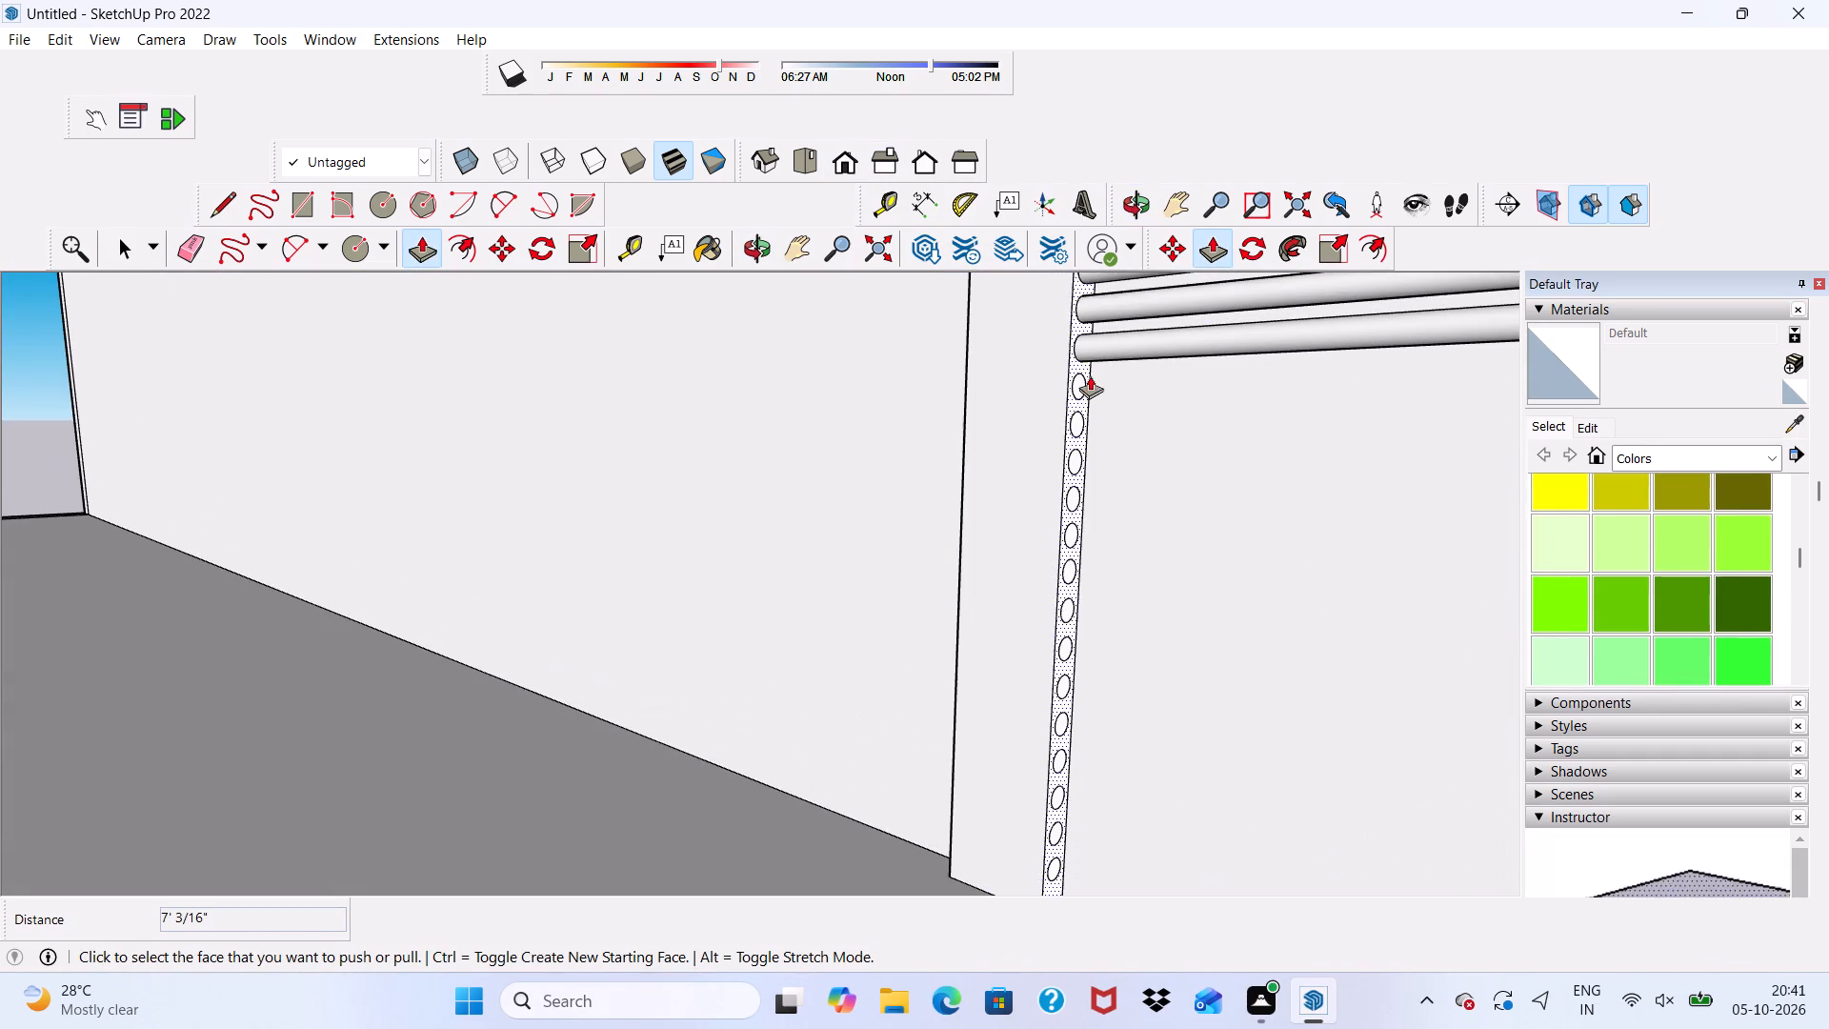
scroll(1084, 385, "up", 2)
left_click(1084, 385)
scroll(1123, 395, "down", 8)
scroll(1092, 399, "up", 1)
scroll(1087, 409, "down", 7)
scroll(1066, 404, "up", 1)
scroll(1066, 404, "down", 6)
scroll(1335, 421, "up", 3)
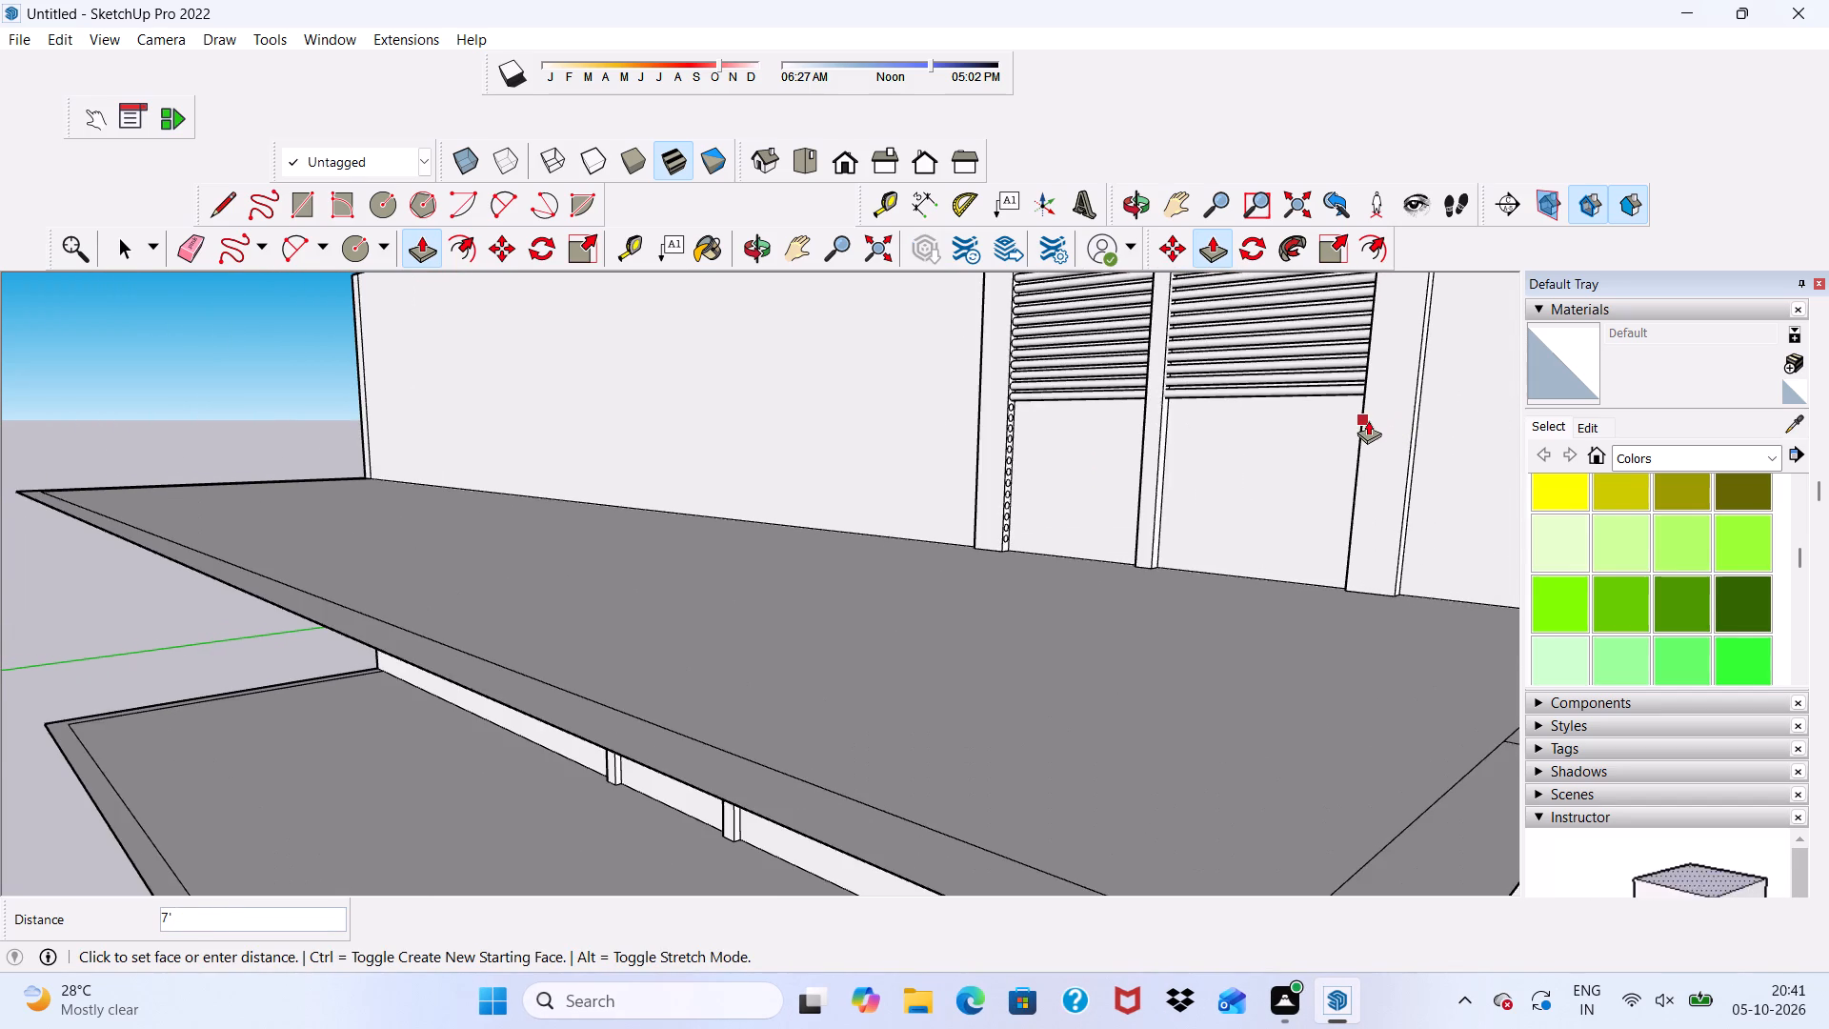
scroll(1368, 420, "up", 3)
left_click(1366, 416)
Push/Pull the seventeenth jamb circle from the top about 7' 13/16" across the door opening into the opposite jamb.
scroll(880, 460, "up", 4)
scroll(954, 393, "up", 6)
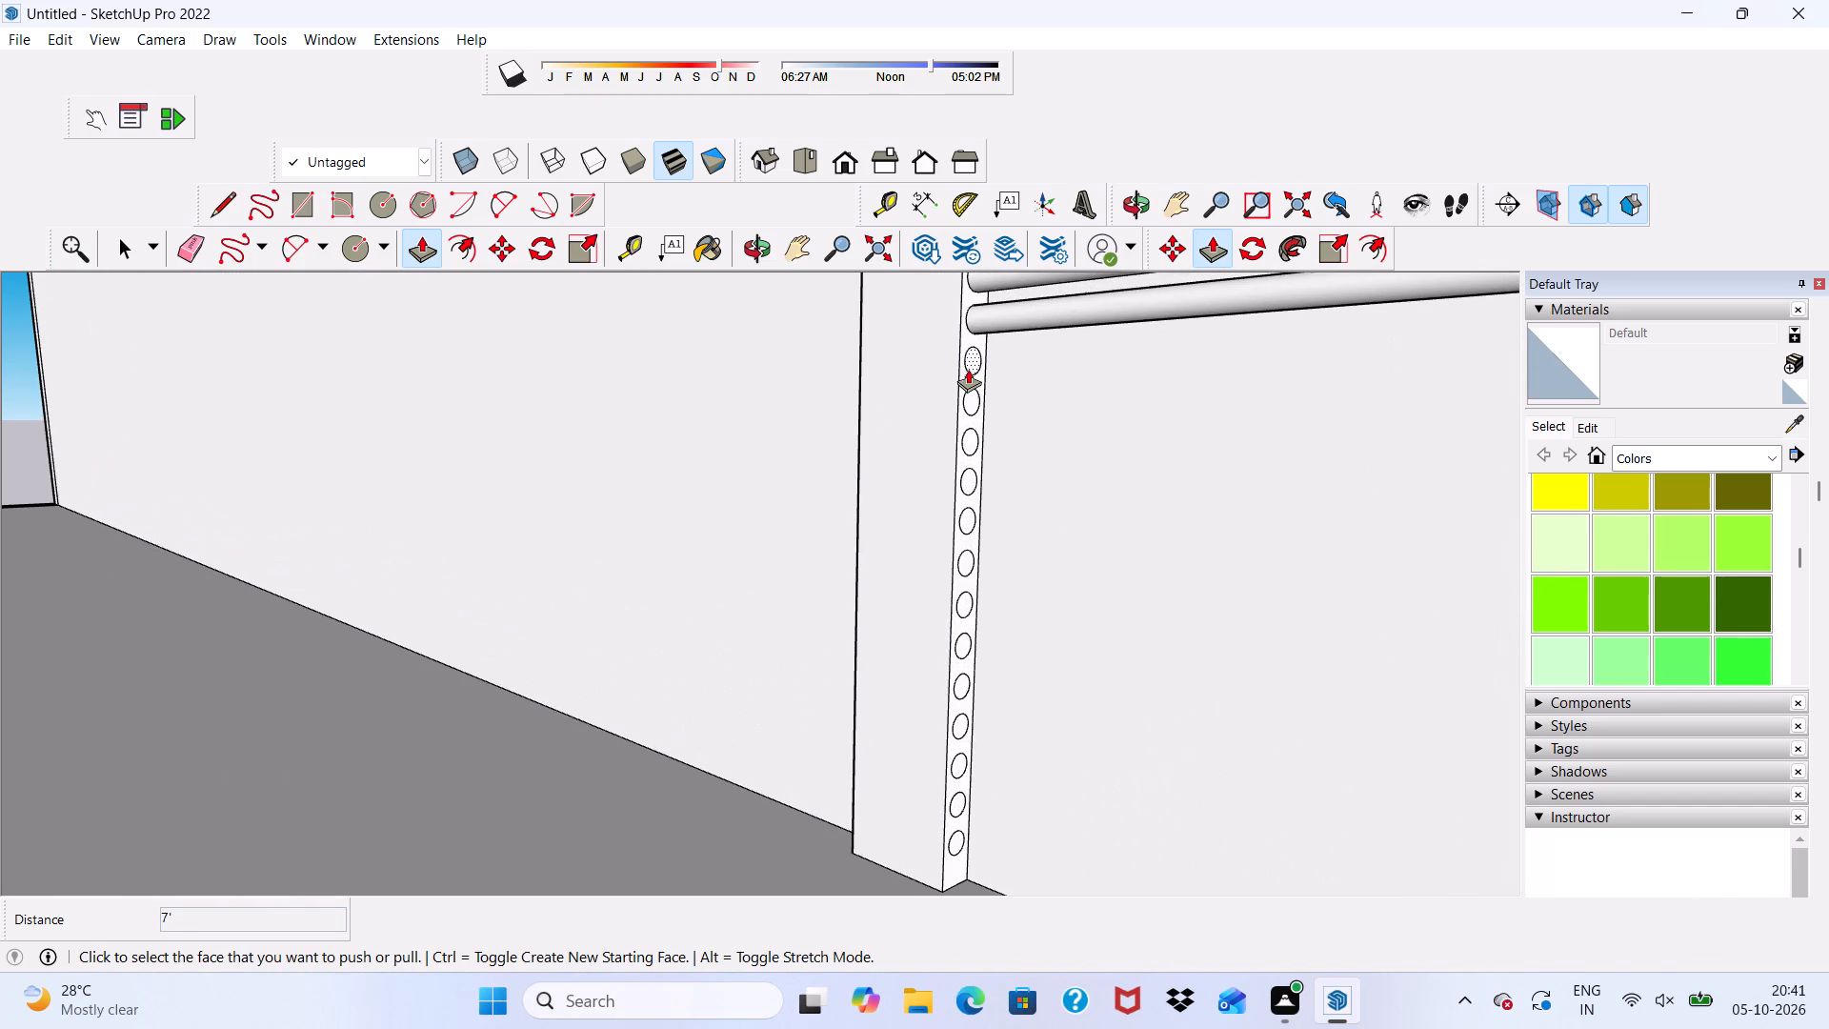
scroll(968, 369, "up", 1)
left_click(974, 360)
scroll(975, 359, "down", 3)
scroll(1047, 383, "up", 1)
scroll(1093, 388, "down", 8)
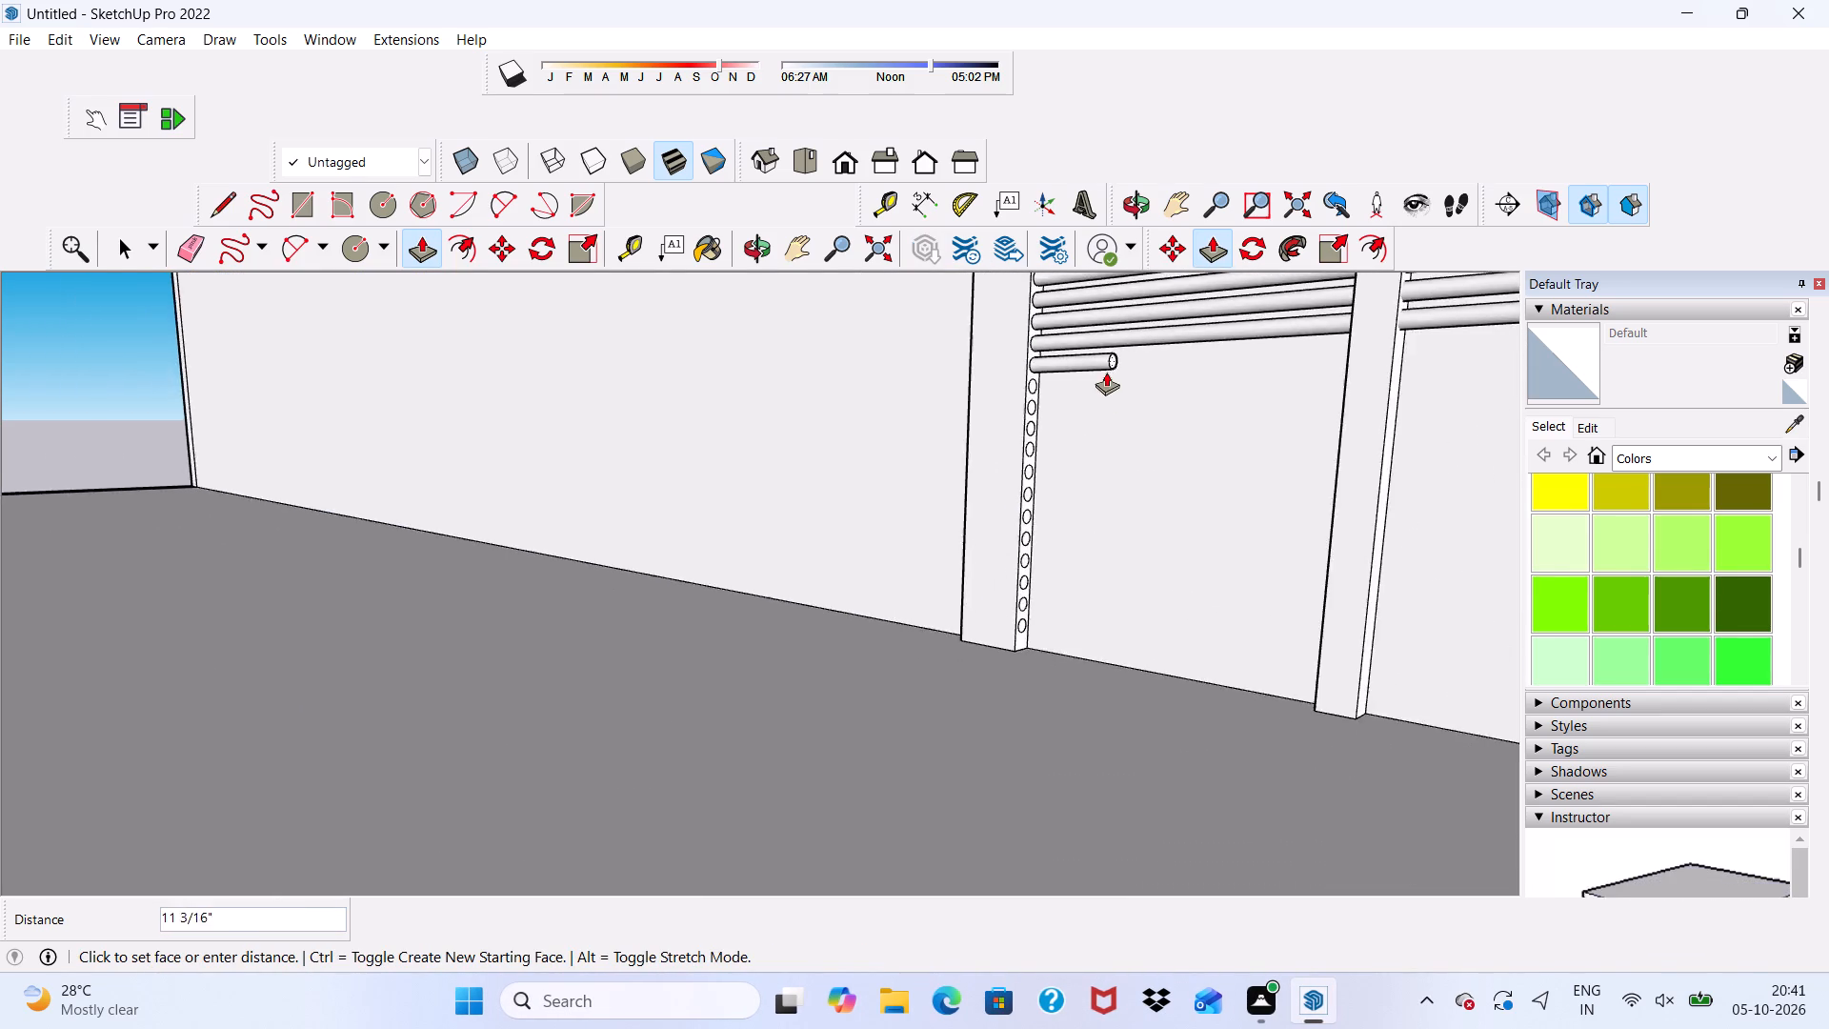
scroll(1106, 372, "down", 7)
scroll(1165, 414, "up", 1)
scroll(1165, 414, "down", 2)
scroll(1375, 415, "up", 2)
left_click(1459, 373)
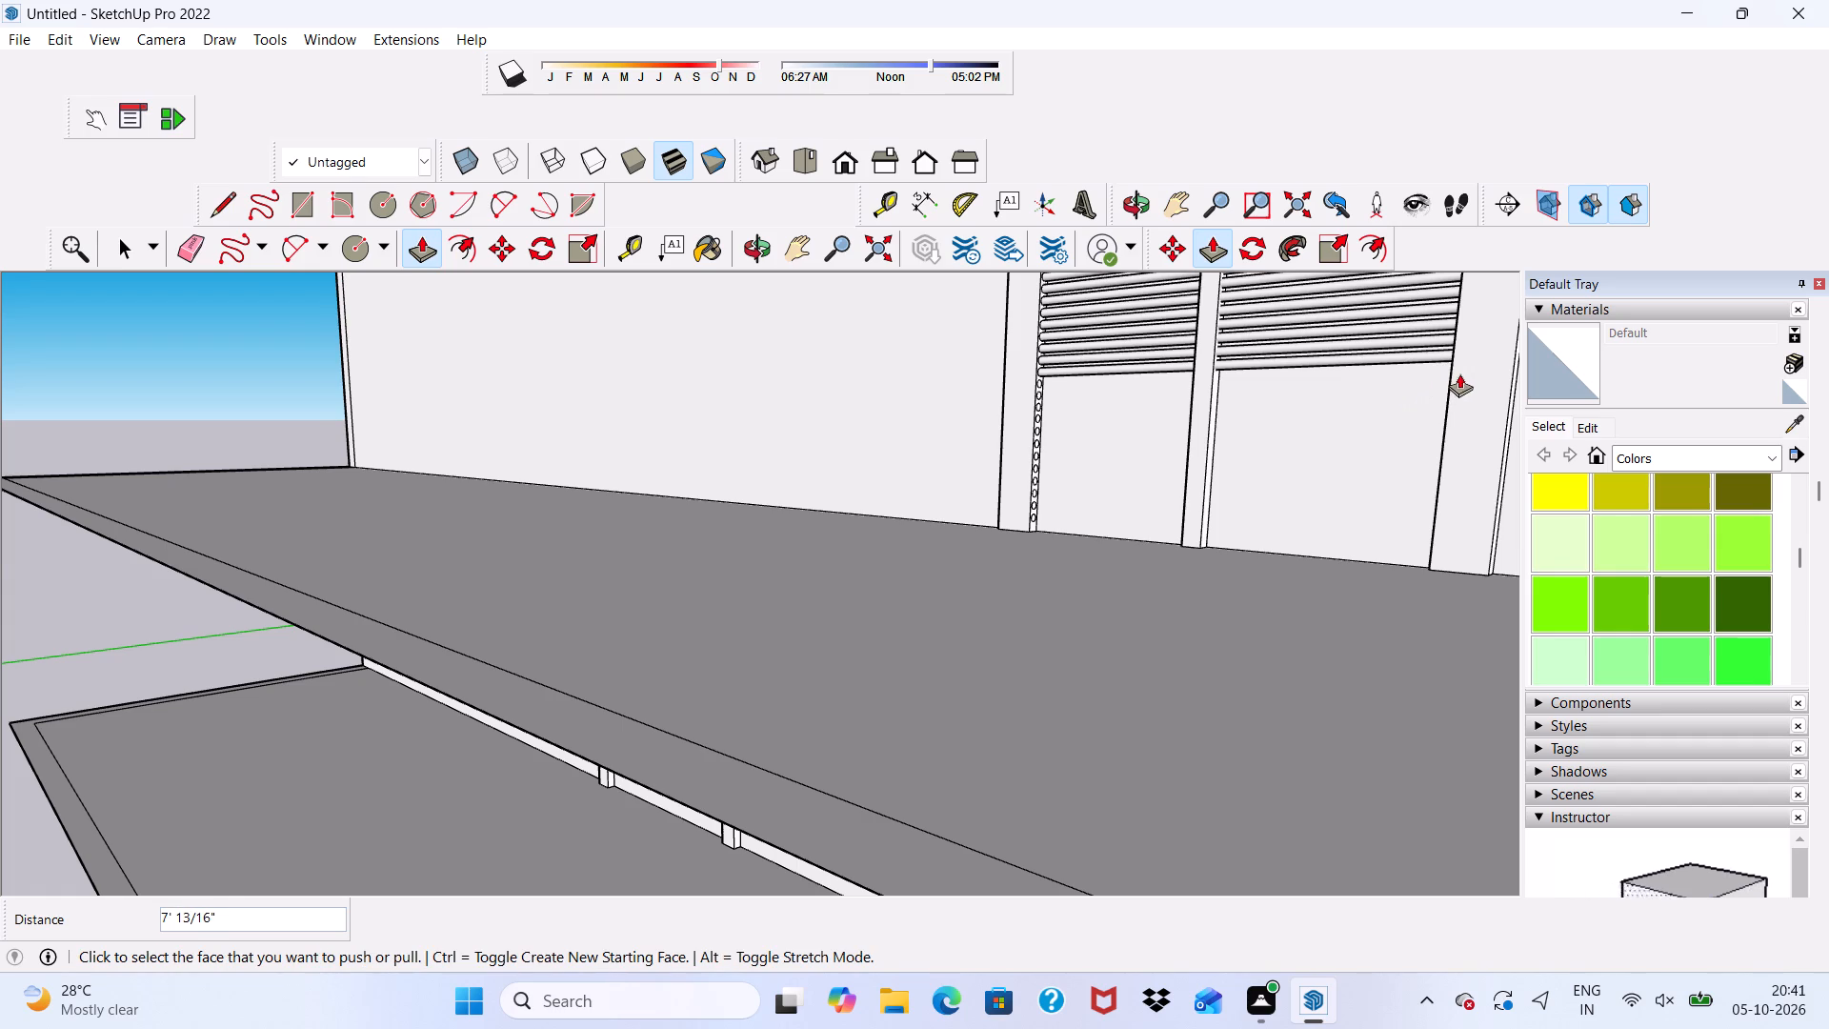
Push/Pull the eighteenth jamb circle from the top 7' across the door opening to the opposite jamb.
scroll(1234, 387, "up", 4)
scroll(1080, 369, "down", 1)
scroll(1000, 382, "up", 12)
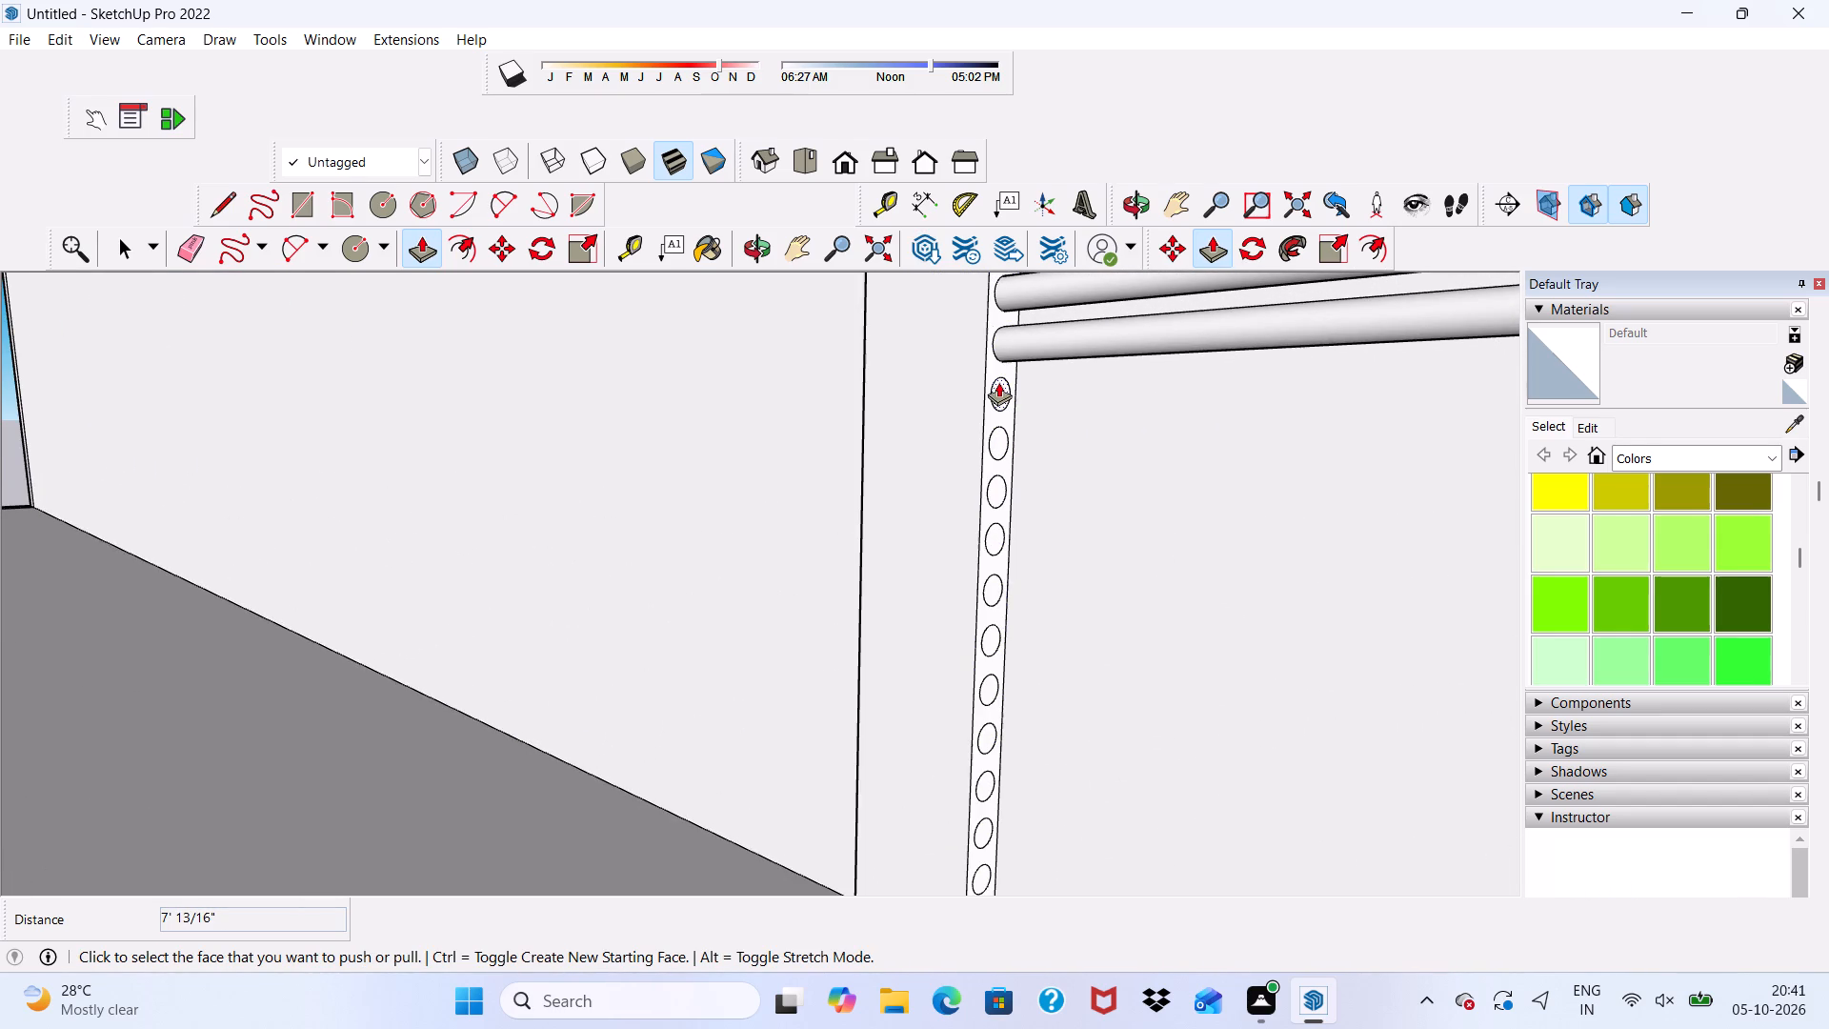
left_click(998, 383)
scroll(1015, 365, "down", 20)
scroll(1015, 365, "down", 5)
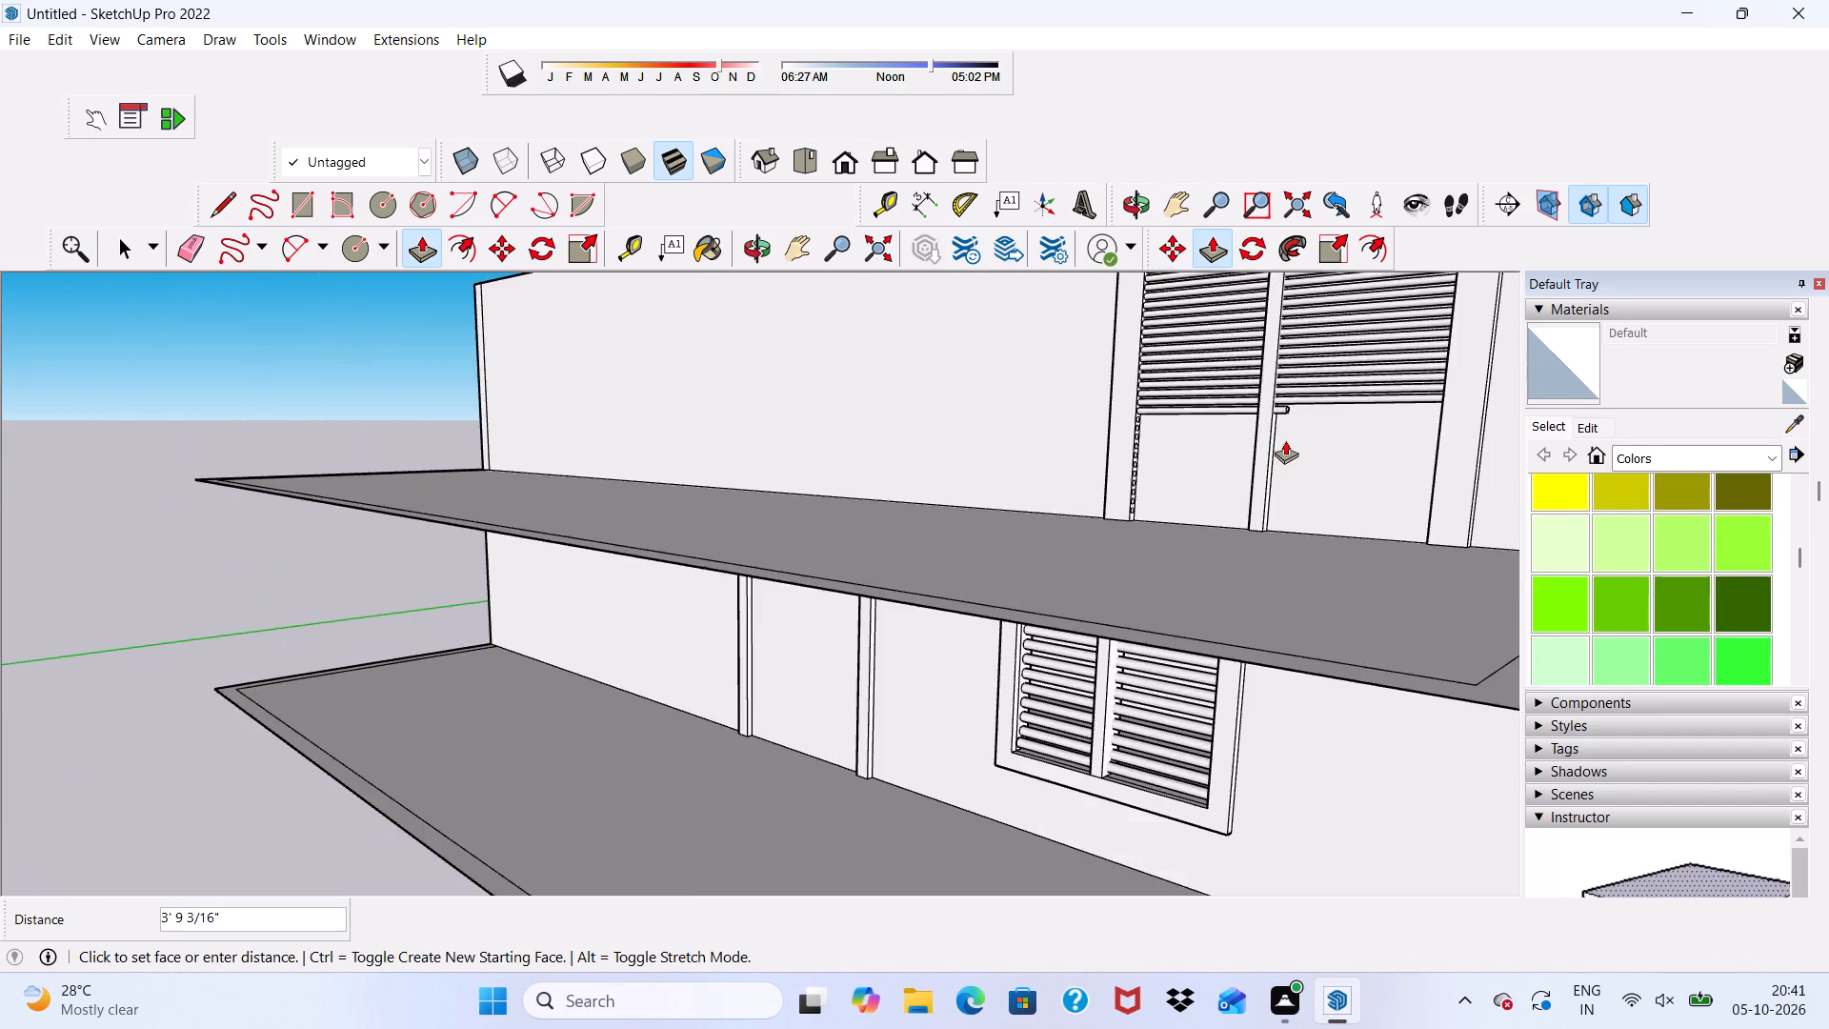
scroll(1285, 440, "down", 3)
scroll(1401, 429, "up", 2)
left_click(1402, 428)
Push/Pull the nineteenth jamb circle from the top about 7' 13/16" across the door opening into the opposite jamb.
scroll(1305, 437, "up", 3)
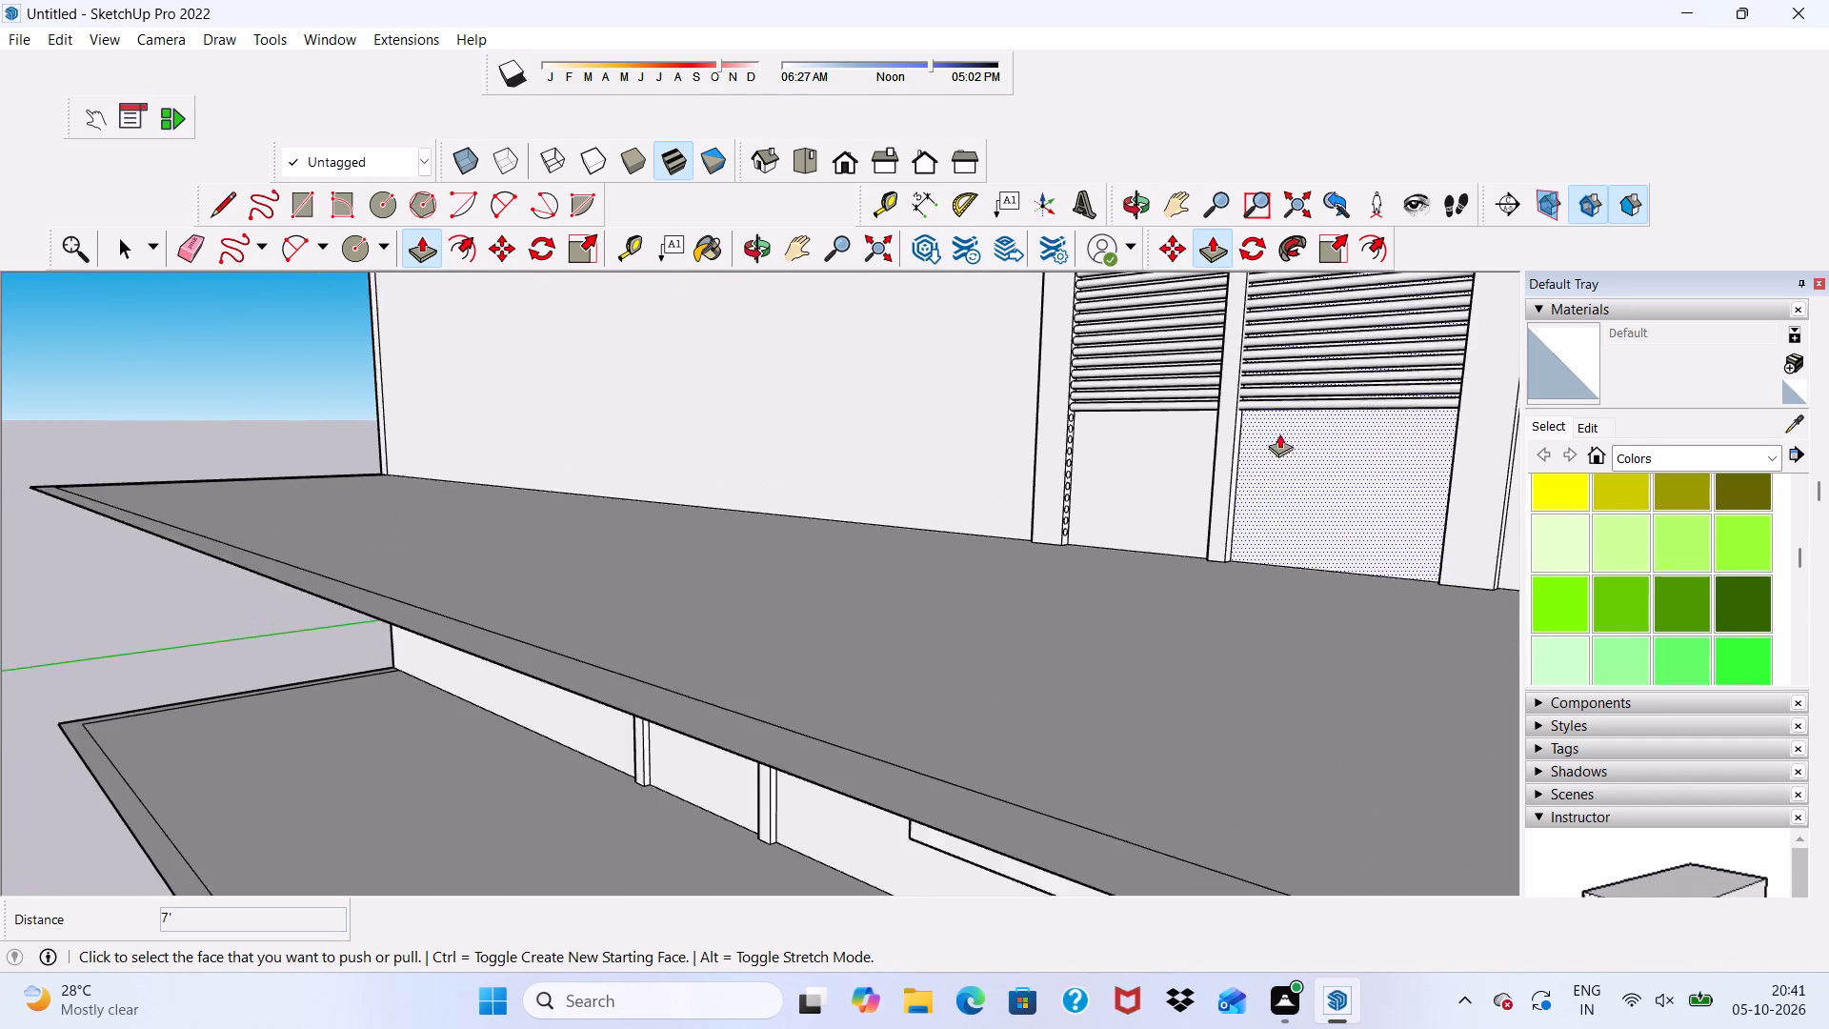
scroll(1279, 434, "up", 14)
scroll(897, 386, "up", 6)
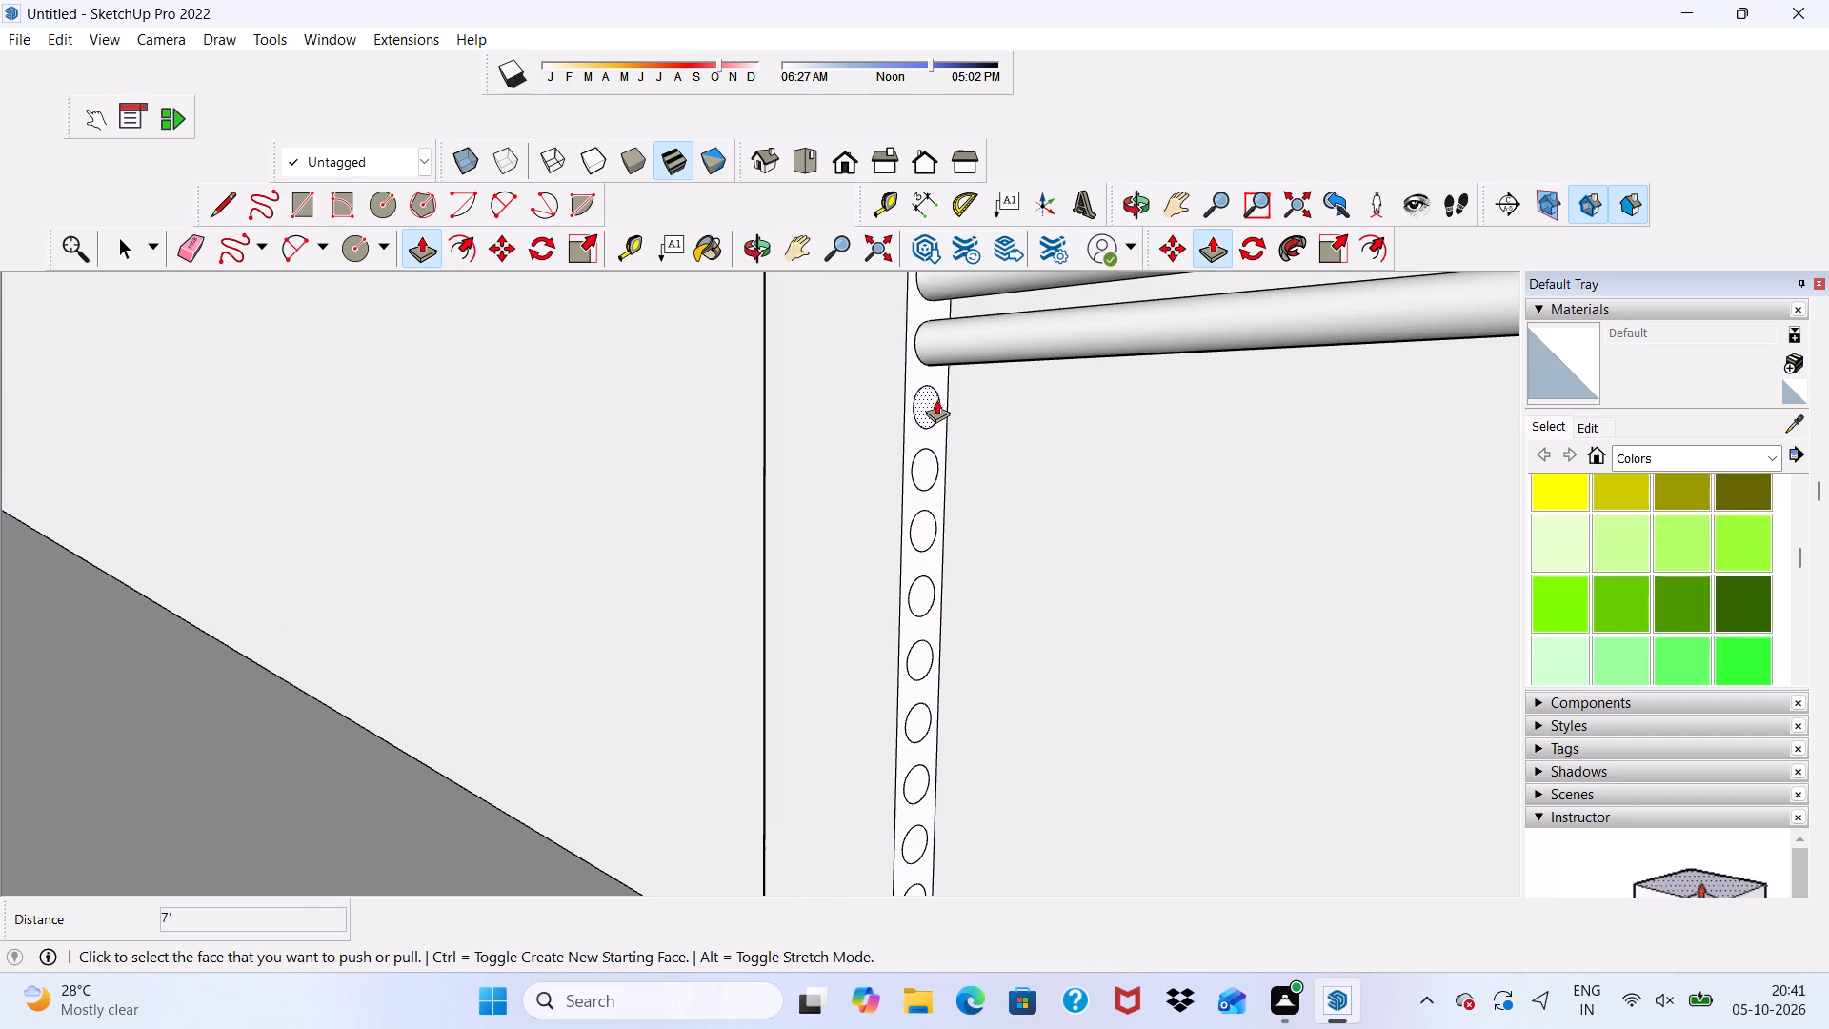
left_click(936, 399)
scroll(968, 417, "down", 11)
scroll(1022, 480, "up", 1)
scroll(1022, 480, "down", 1)
scroll(1022, 480, "up", 1)
scroll(1022, 480, "down", 14)
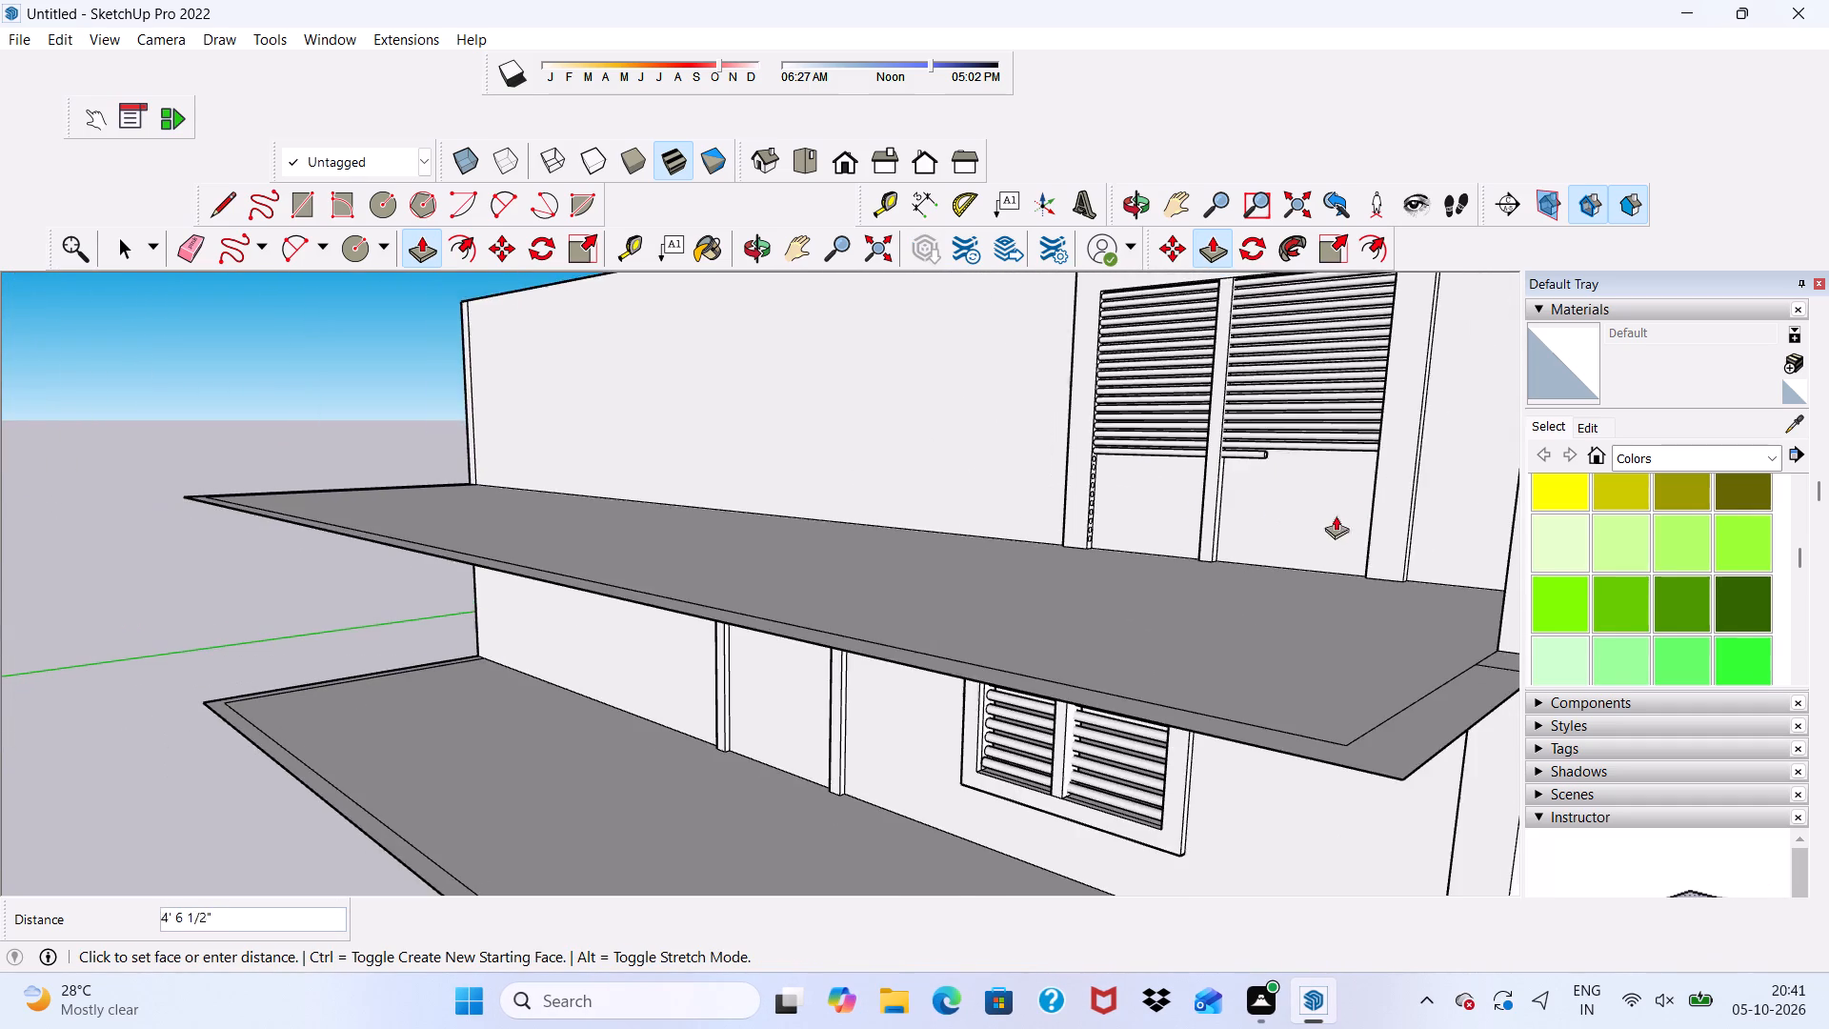
scroll(1356, 488, "up", 3)
left_click(1391, 459)
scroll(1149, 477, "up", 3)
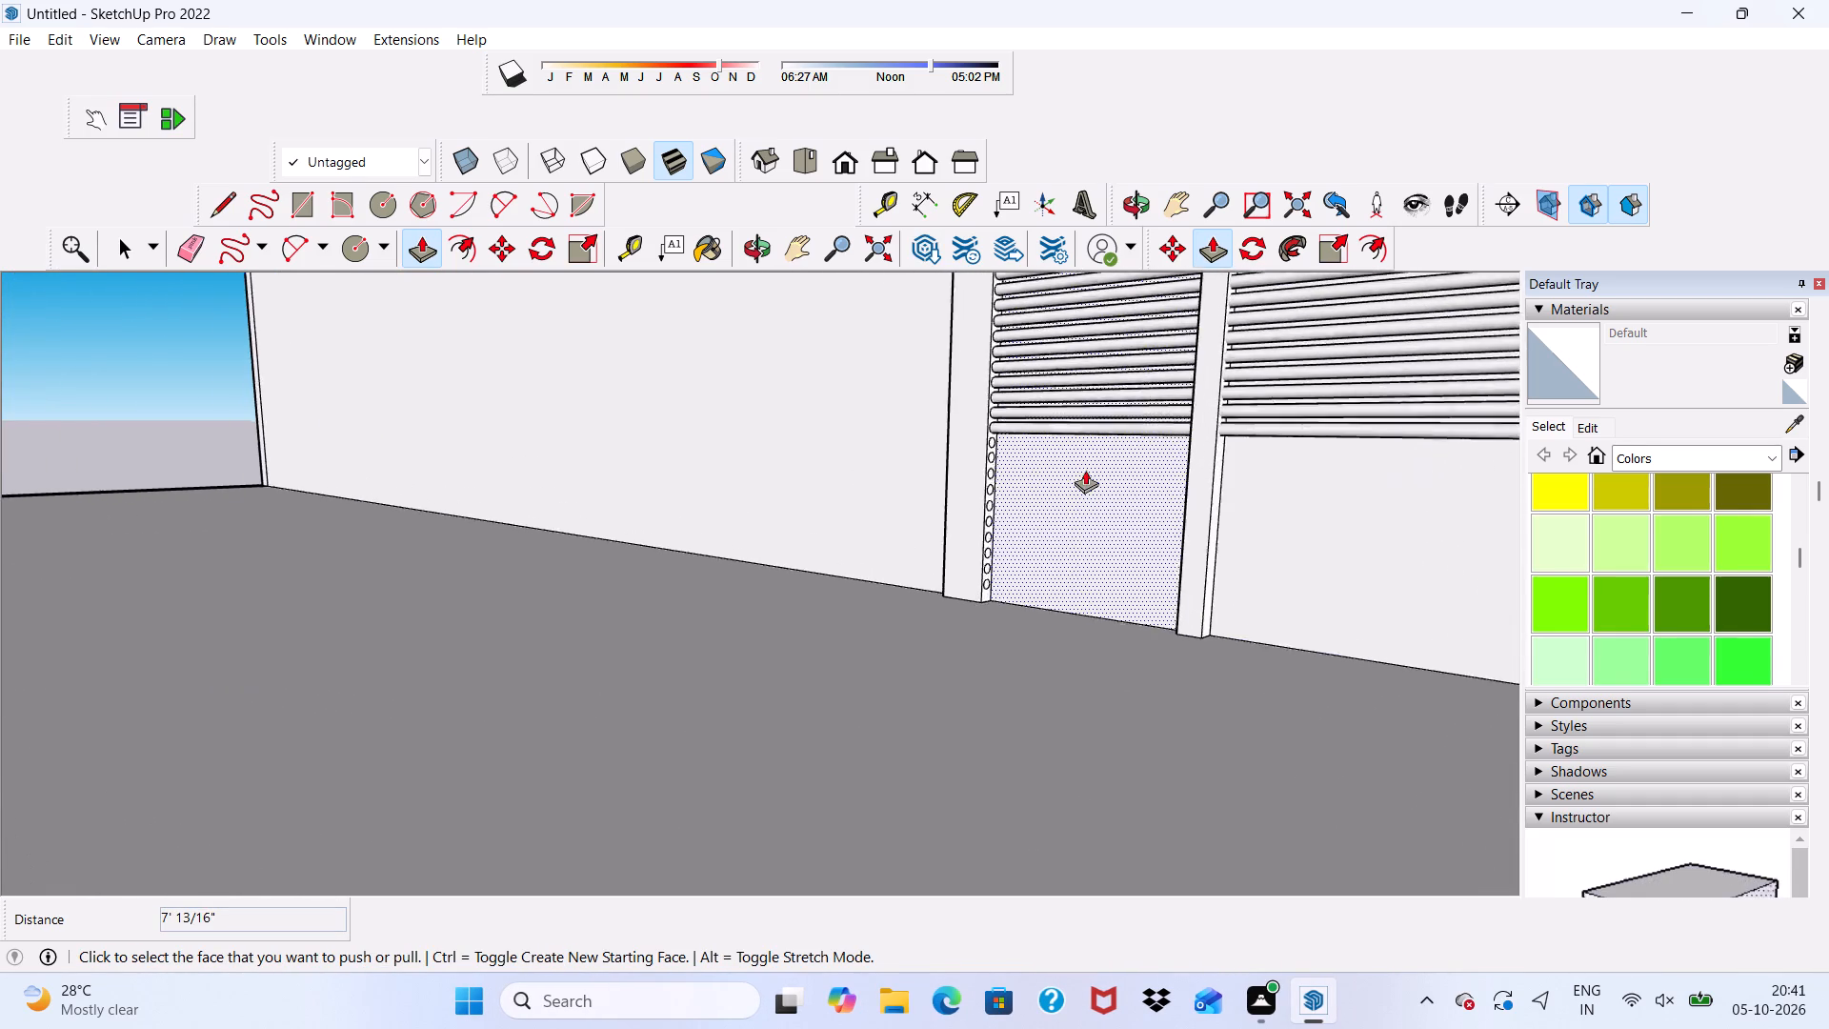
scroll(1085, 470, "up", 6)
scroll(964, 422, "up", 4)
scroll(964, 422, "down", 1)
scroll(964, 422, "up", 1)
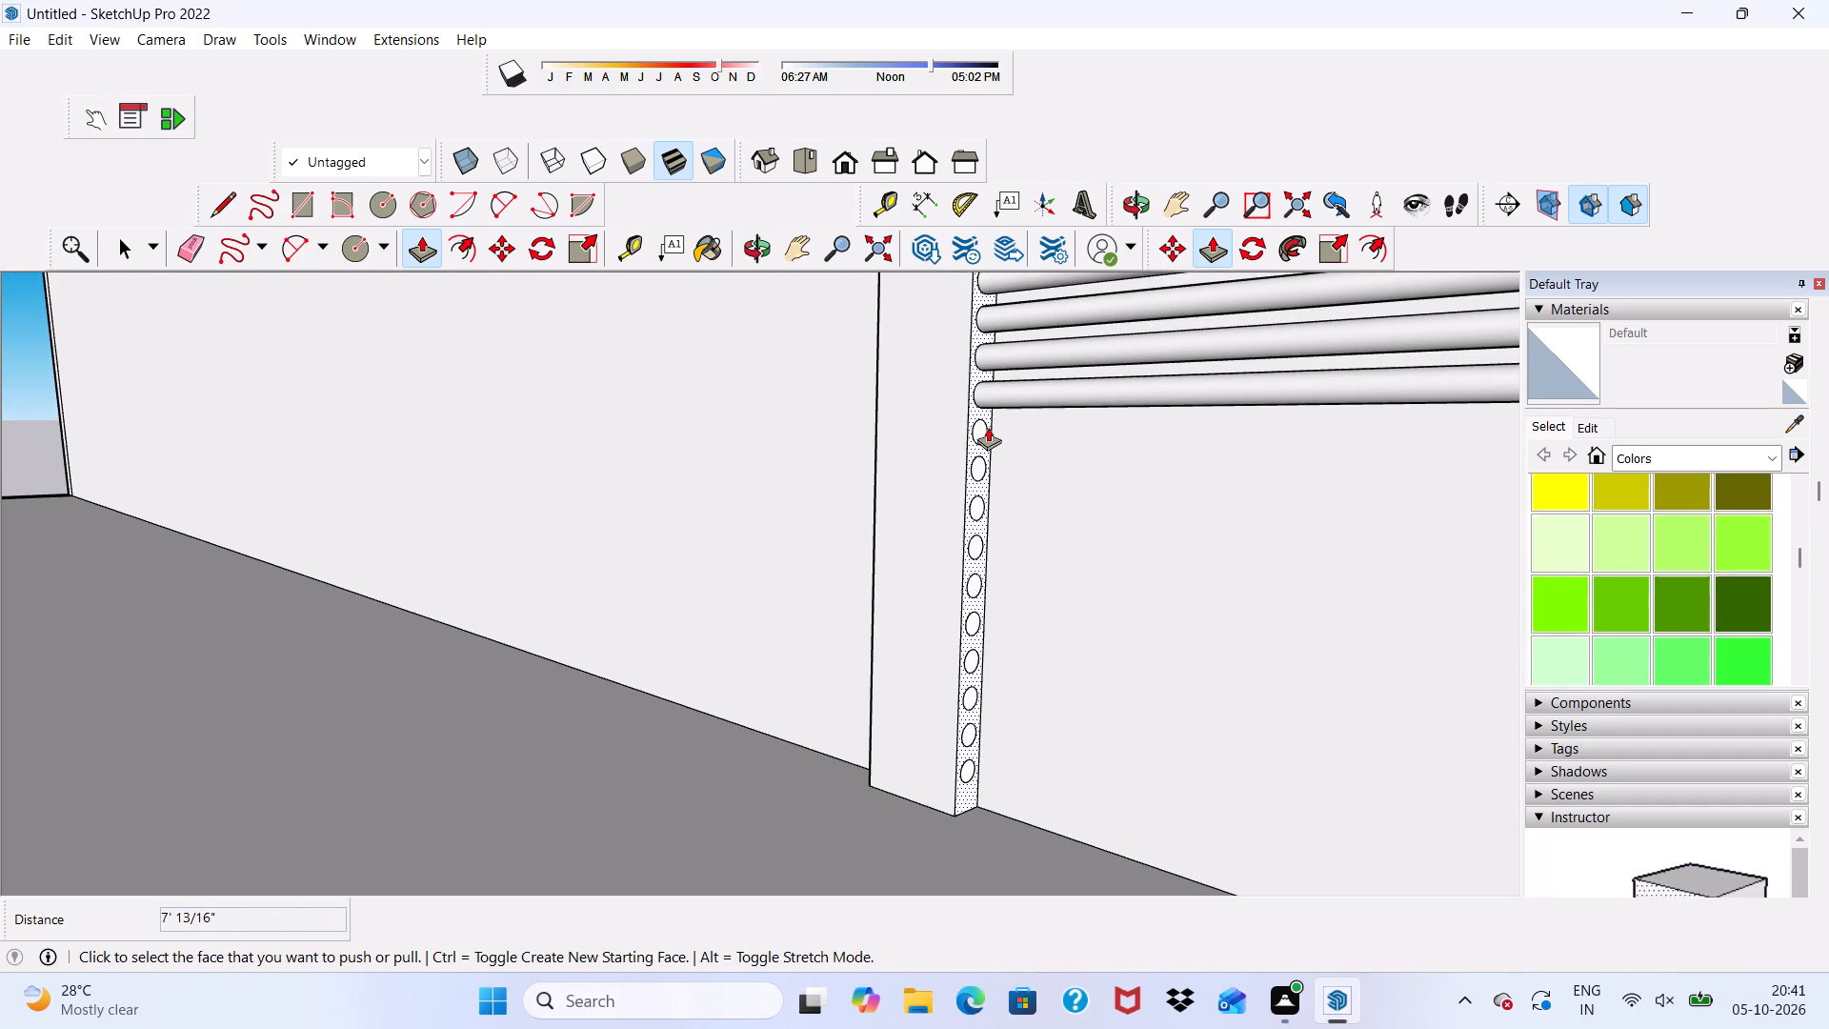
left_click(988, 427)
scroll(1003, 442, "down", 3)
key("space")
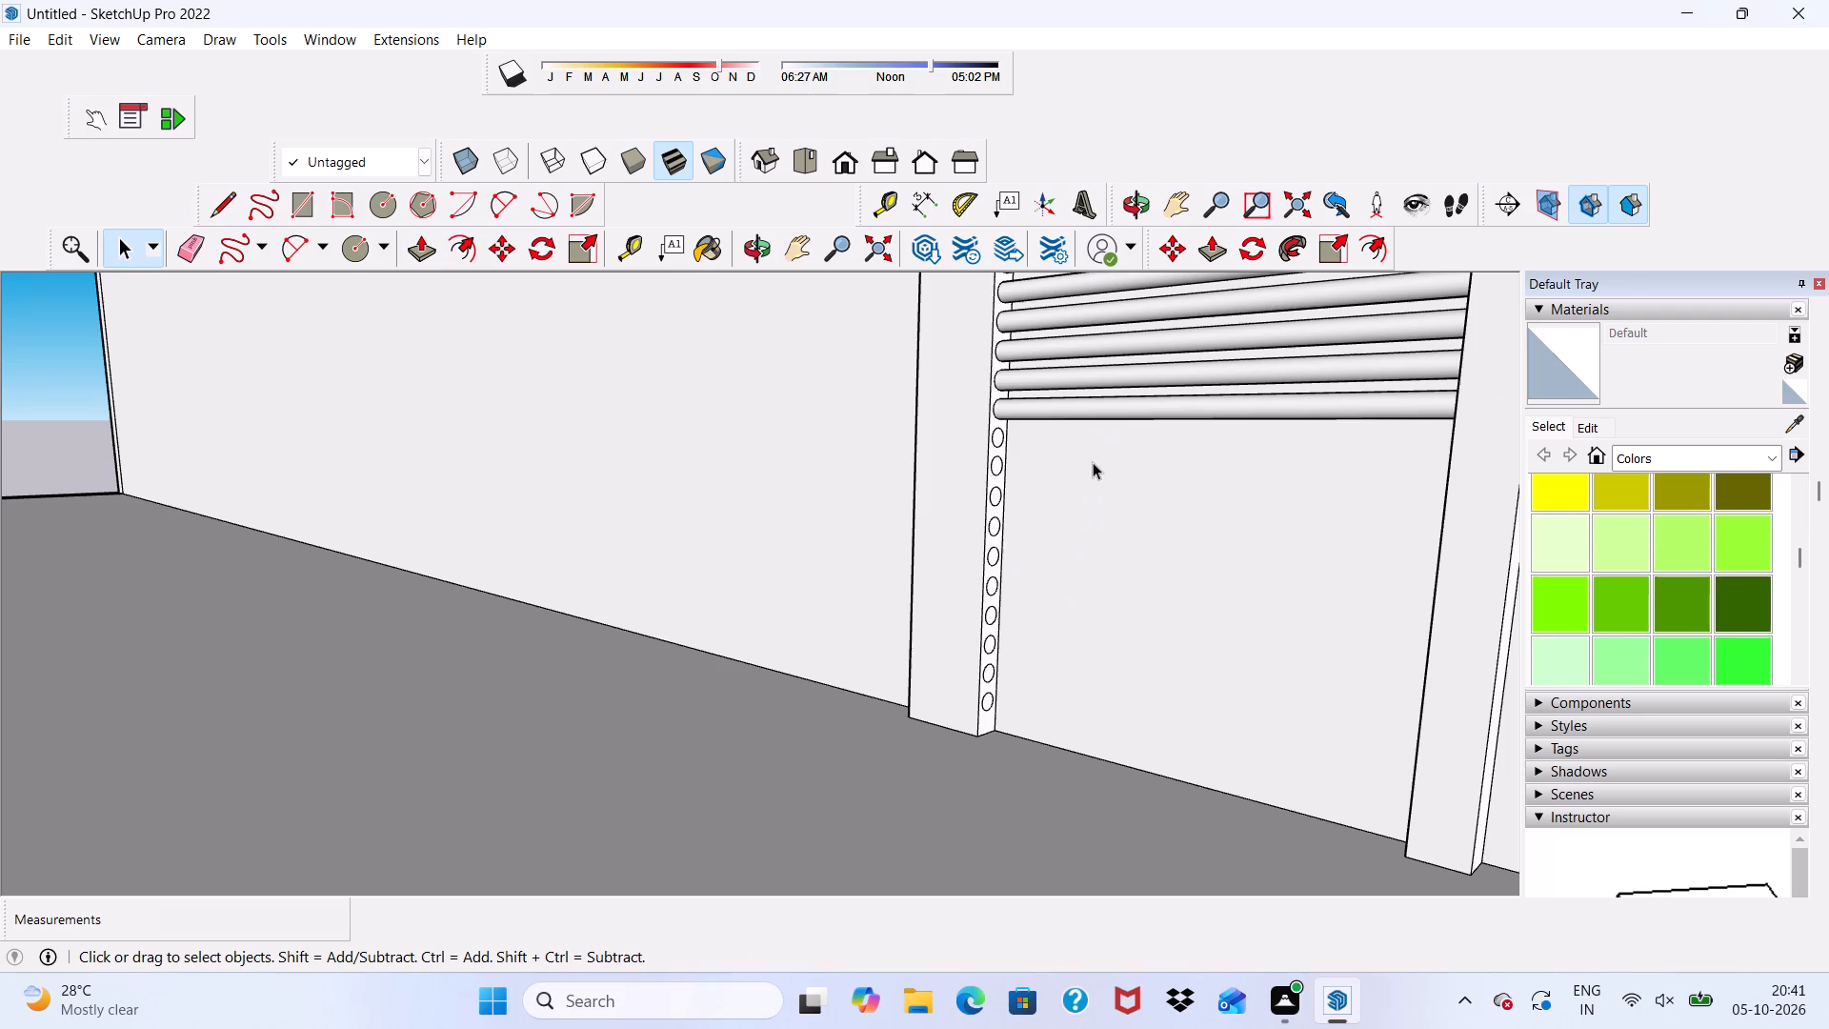
Push/Pull the twentieth jamb circle from the top about 7' 3/4" across the door opening into the opposite jamb.
left_click(413, 242)
scroll(1255, 639, "up", 4)
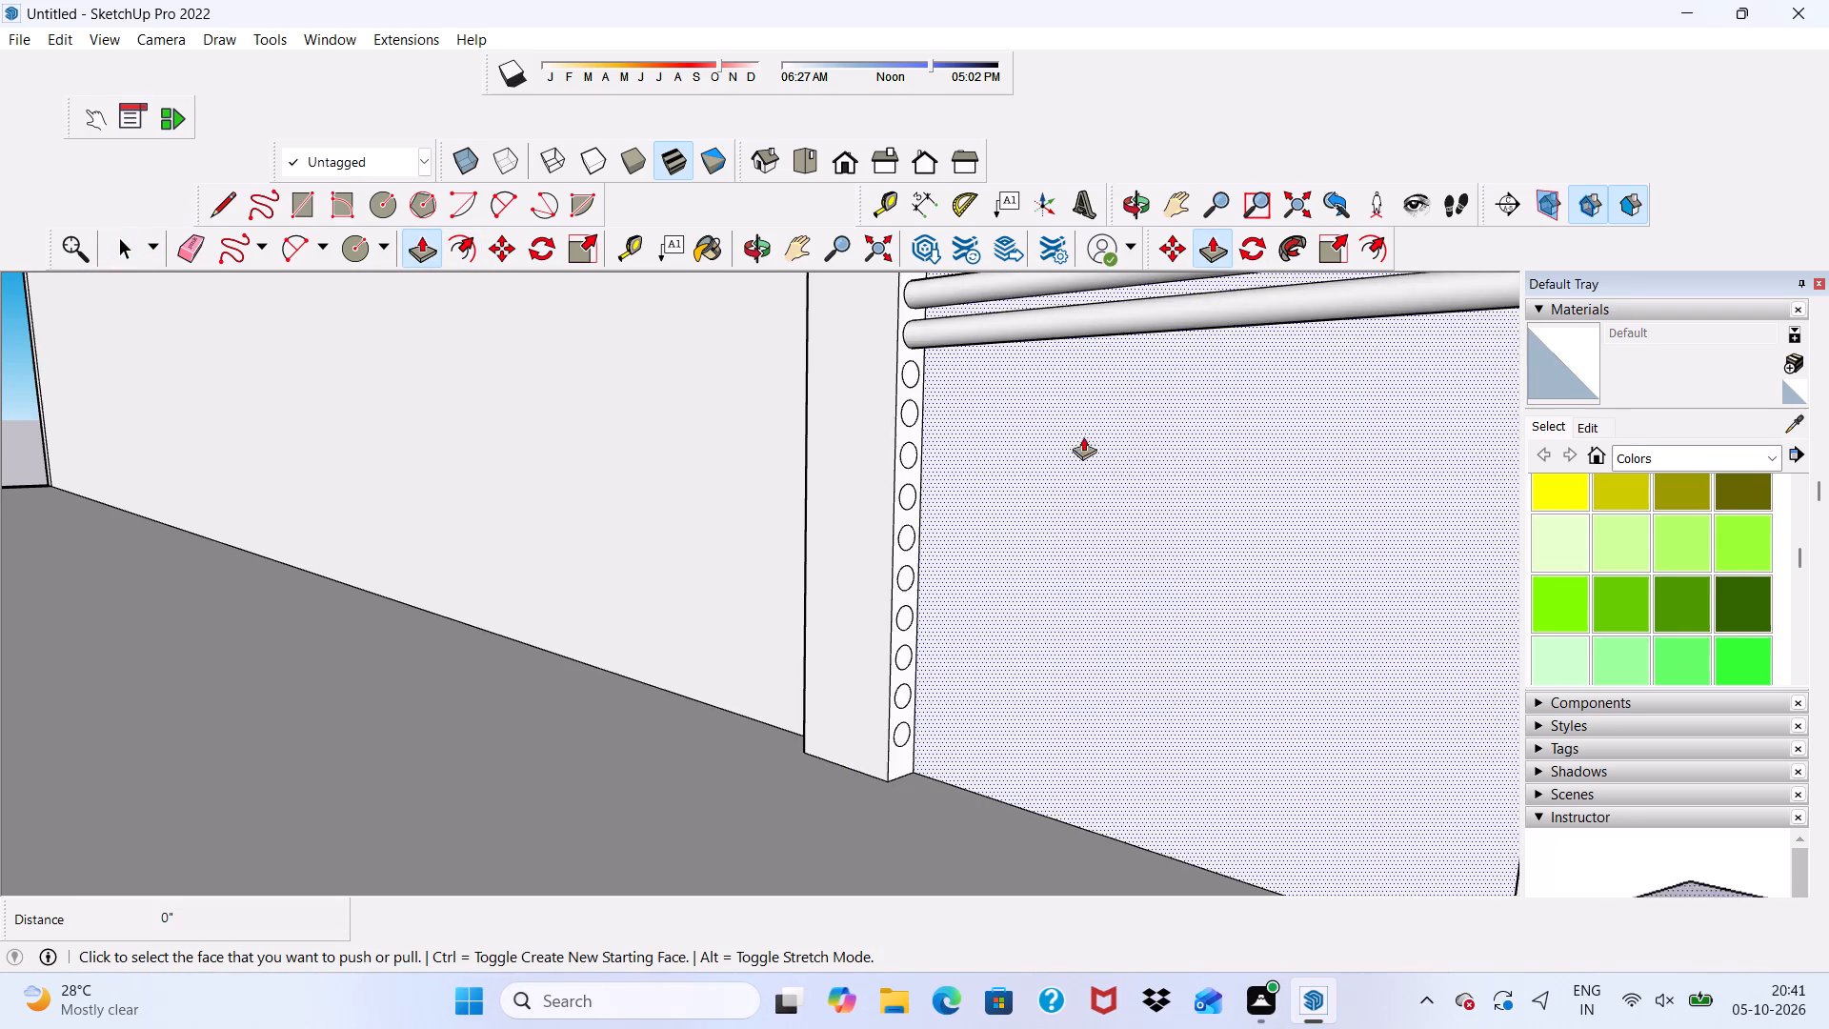
scroll(962, 383, "up", 4)
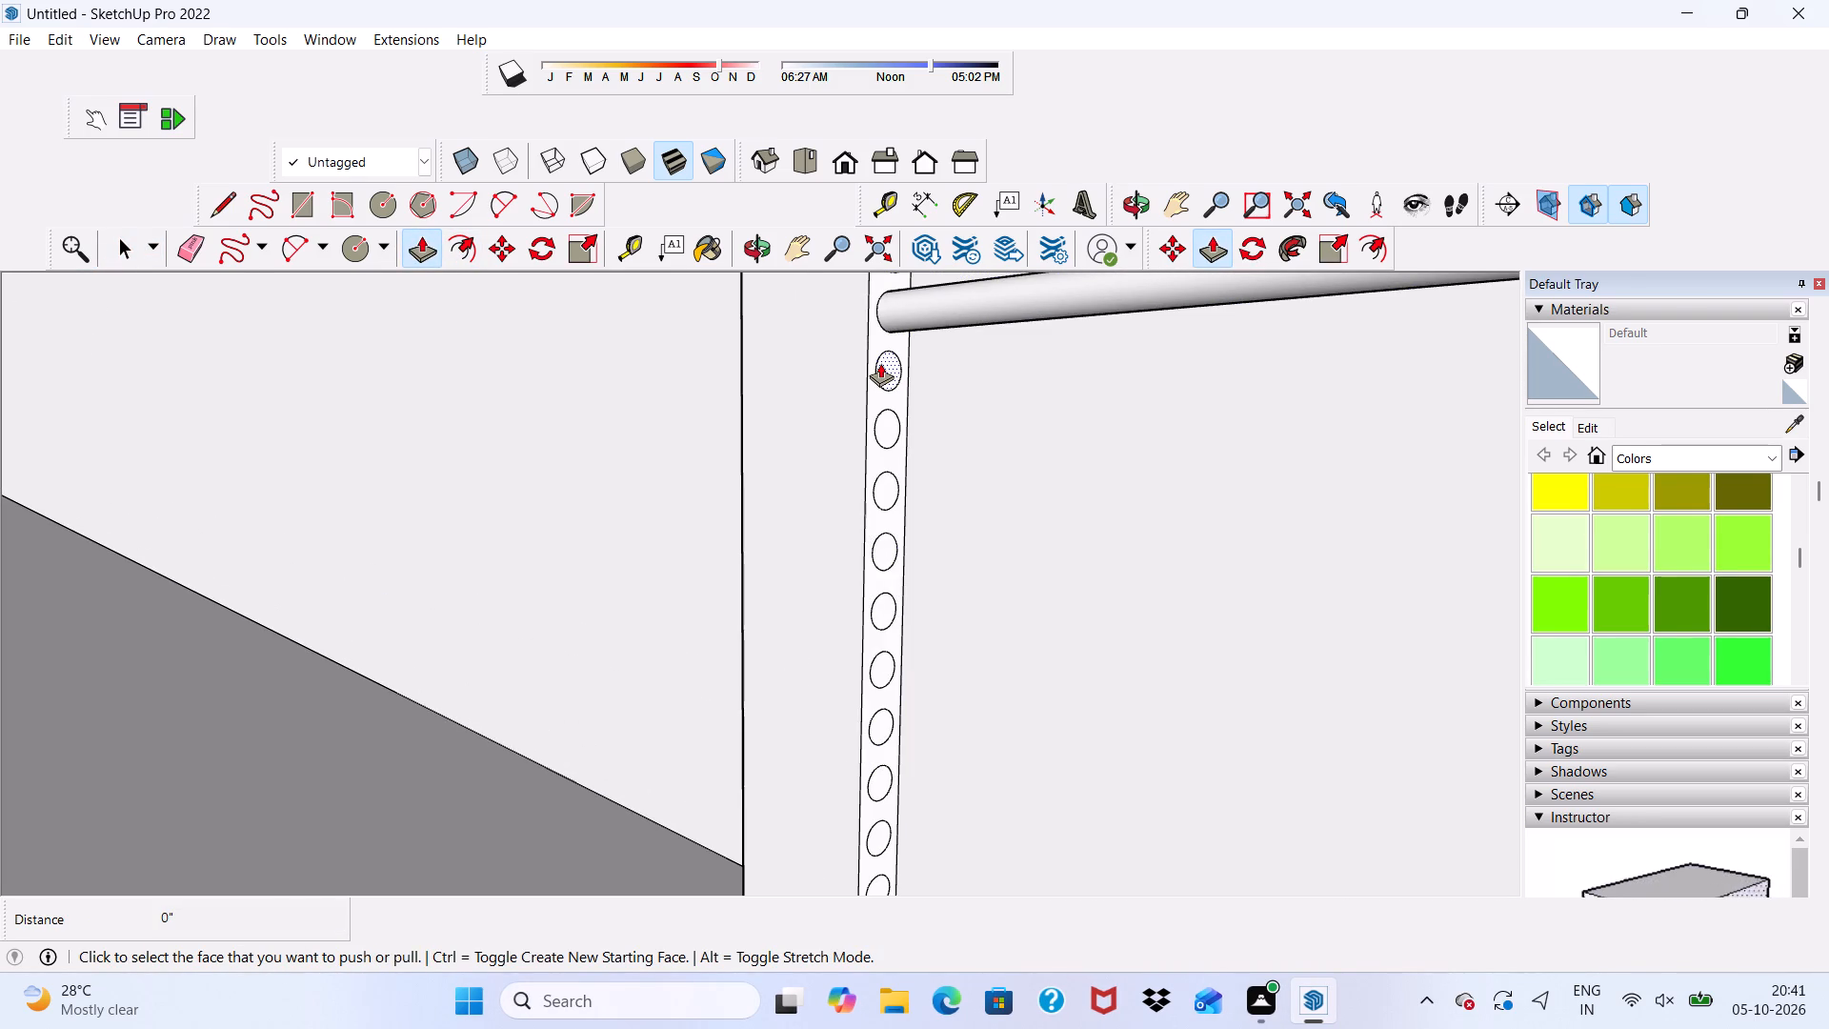
left_click(880, 363)
scroll(946, 418, "down", 5)
scroll(1095, 480, "down", 11)
scroll(1095, 480, "up", 1)
scroll(1099, 501, "down", 8)
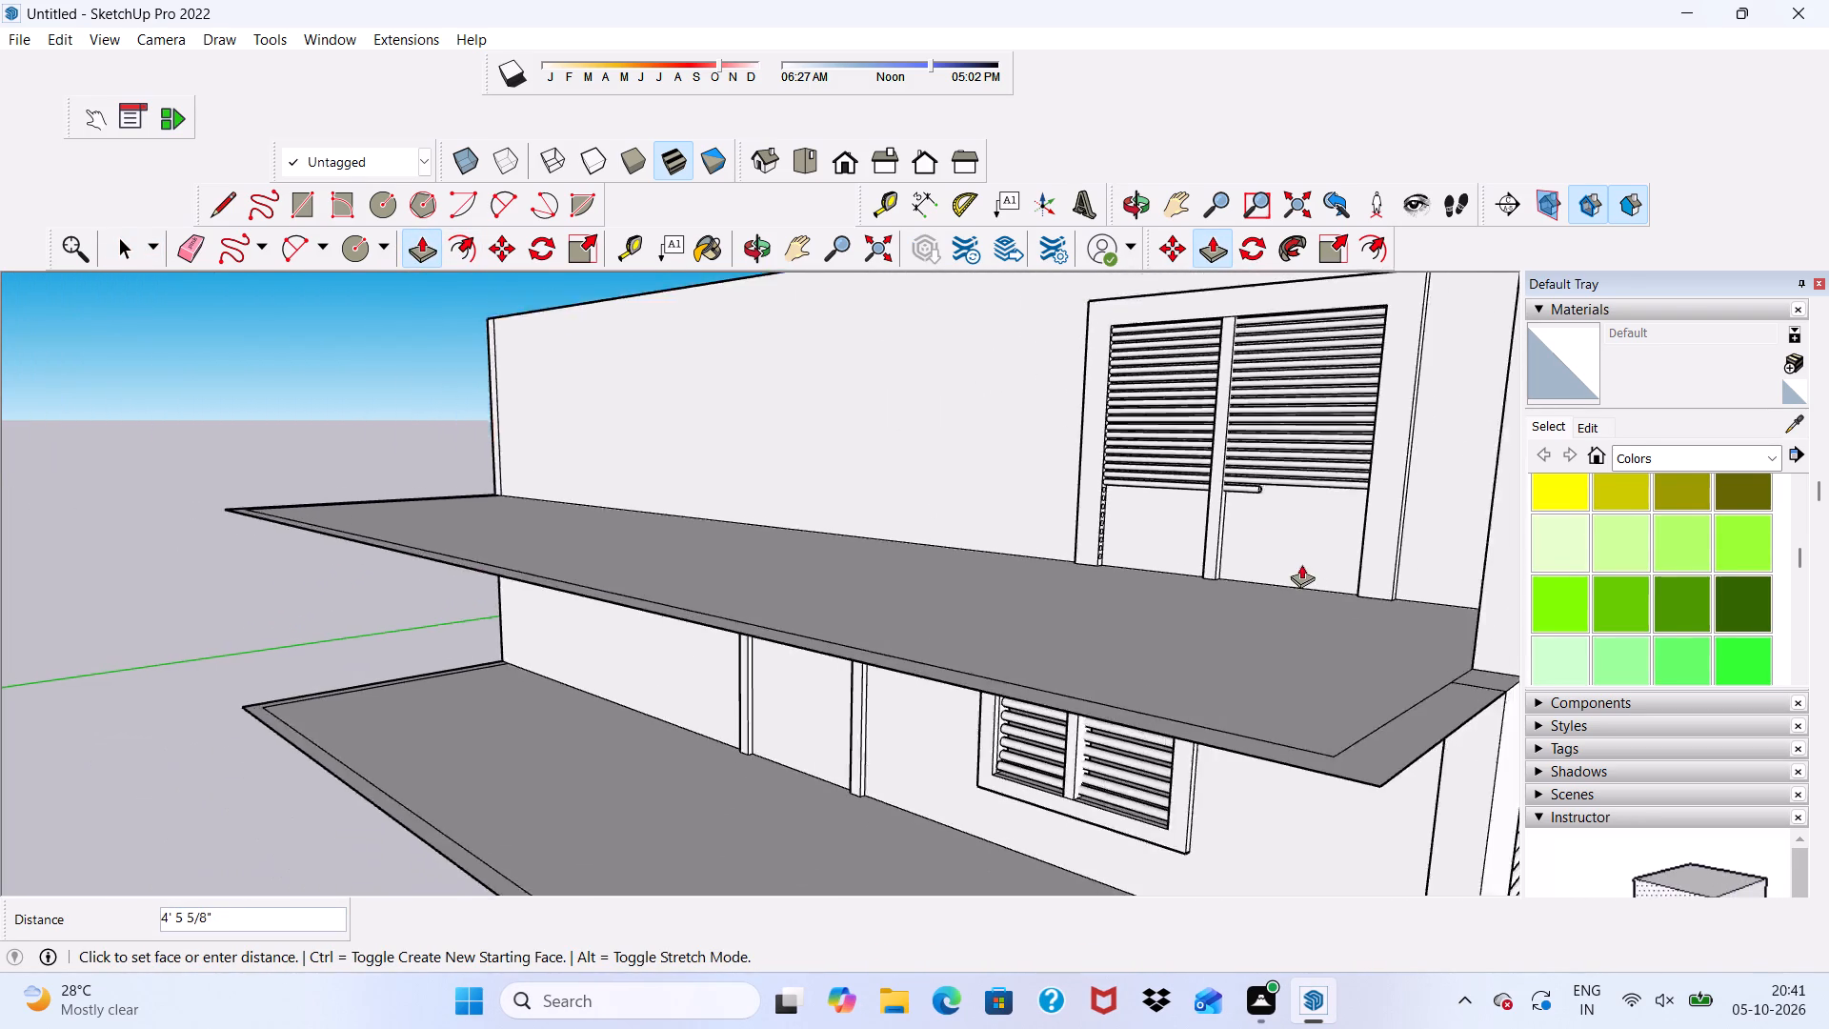
scroll(1301, 564, "down", 6)
scroll(1318, 549, "up", 1)
scroll(1318, 549, "down", 12)
scroll(1402, 561, "up", 6)
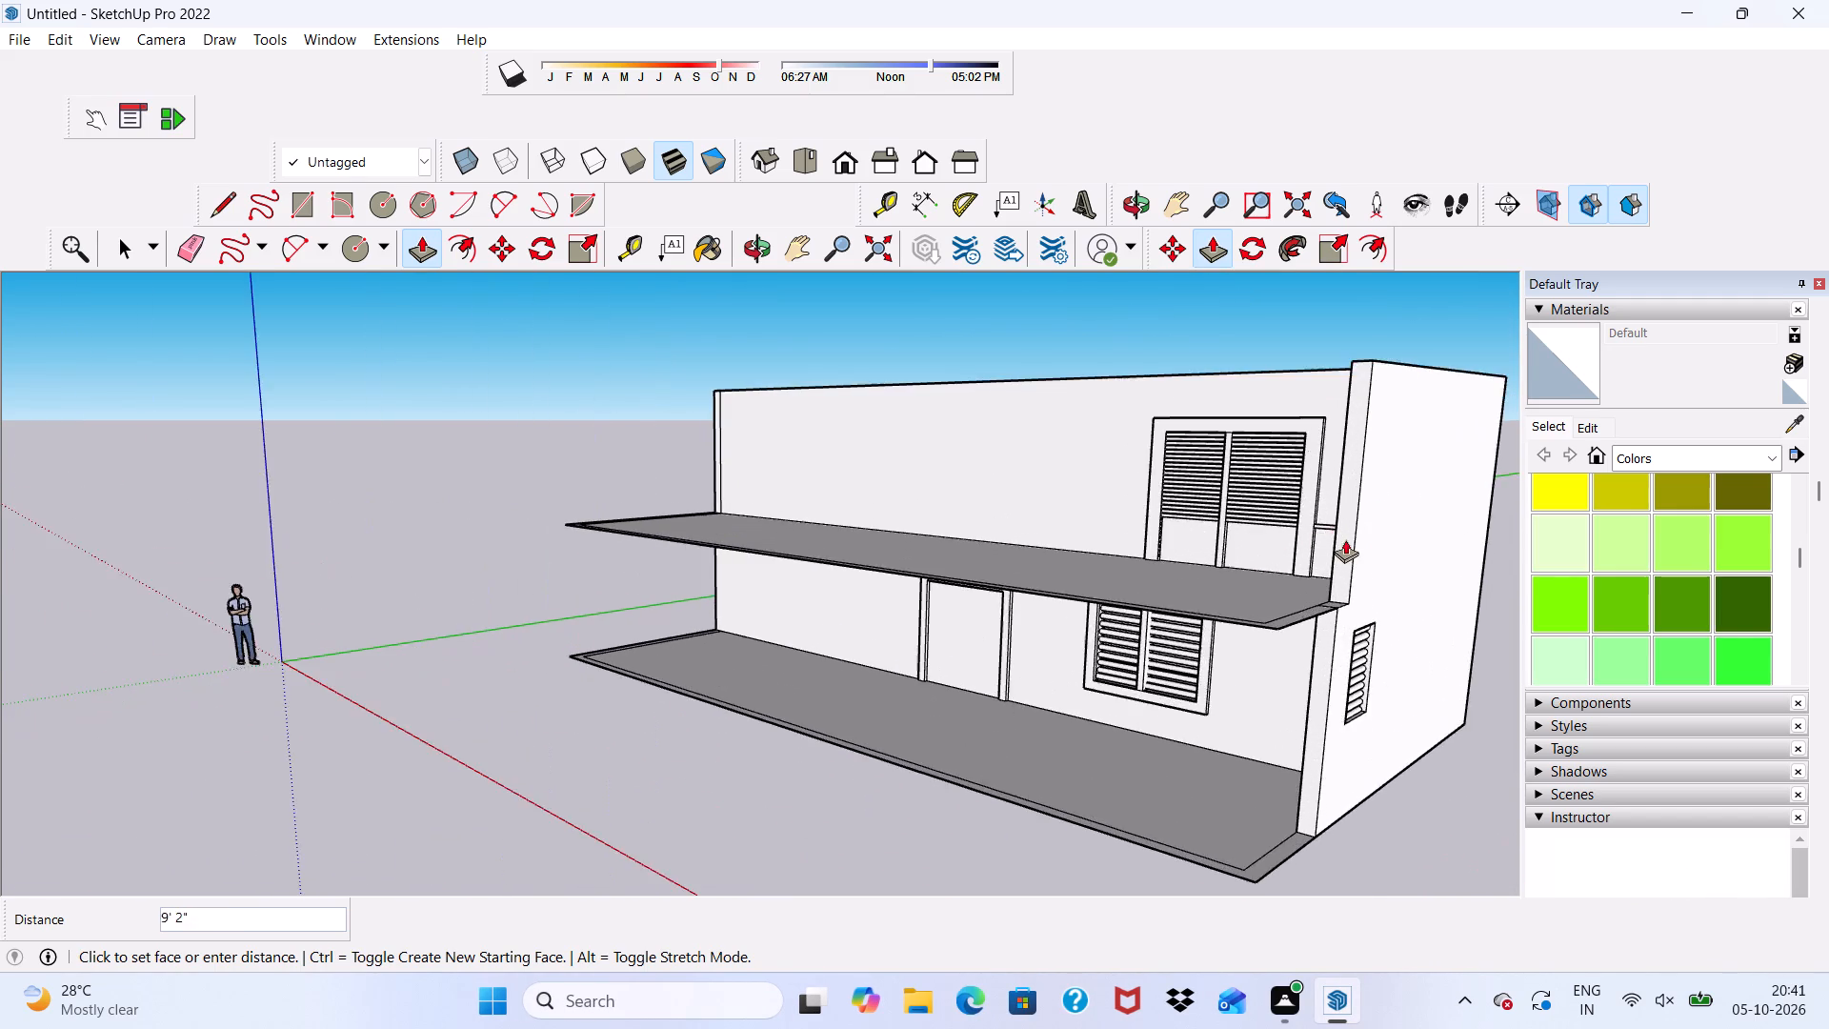
scroll(1345, 539, "up", 16)
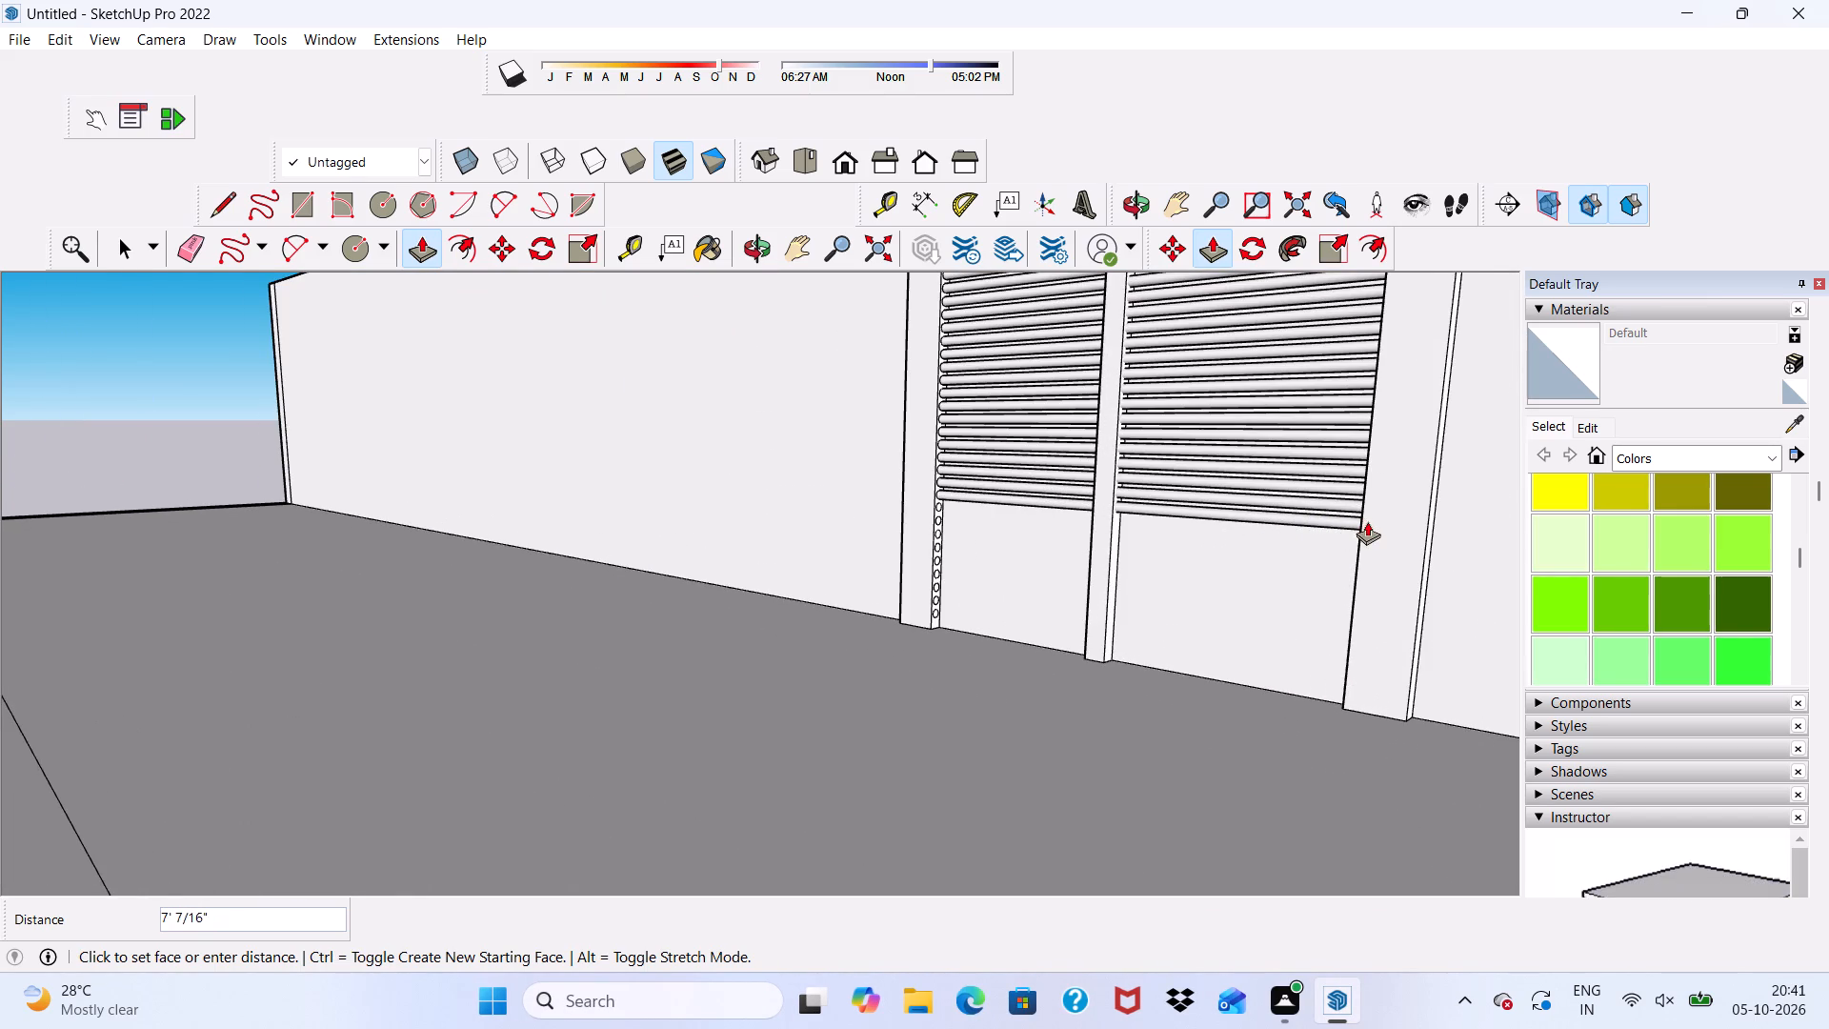
left_click(1369, 521)
Push/Pull the twenty-first jamb circle from the top 7' across the door opening to the opposite jamb.
scroll(1036, 559, "up", 8)
scroll(867, 471, "up", 4)
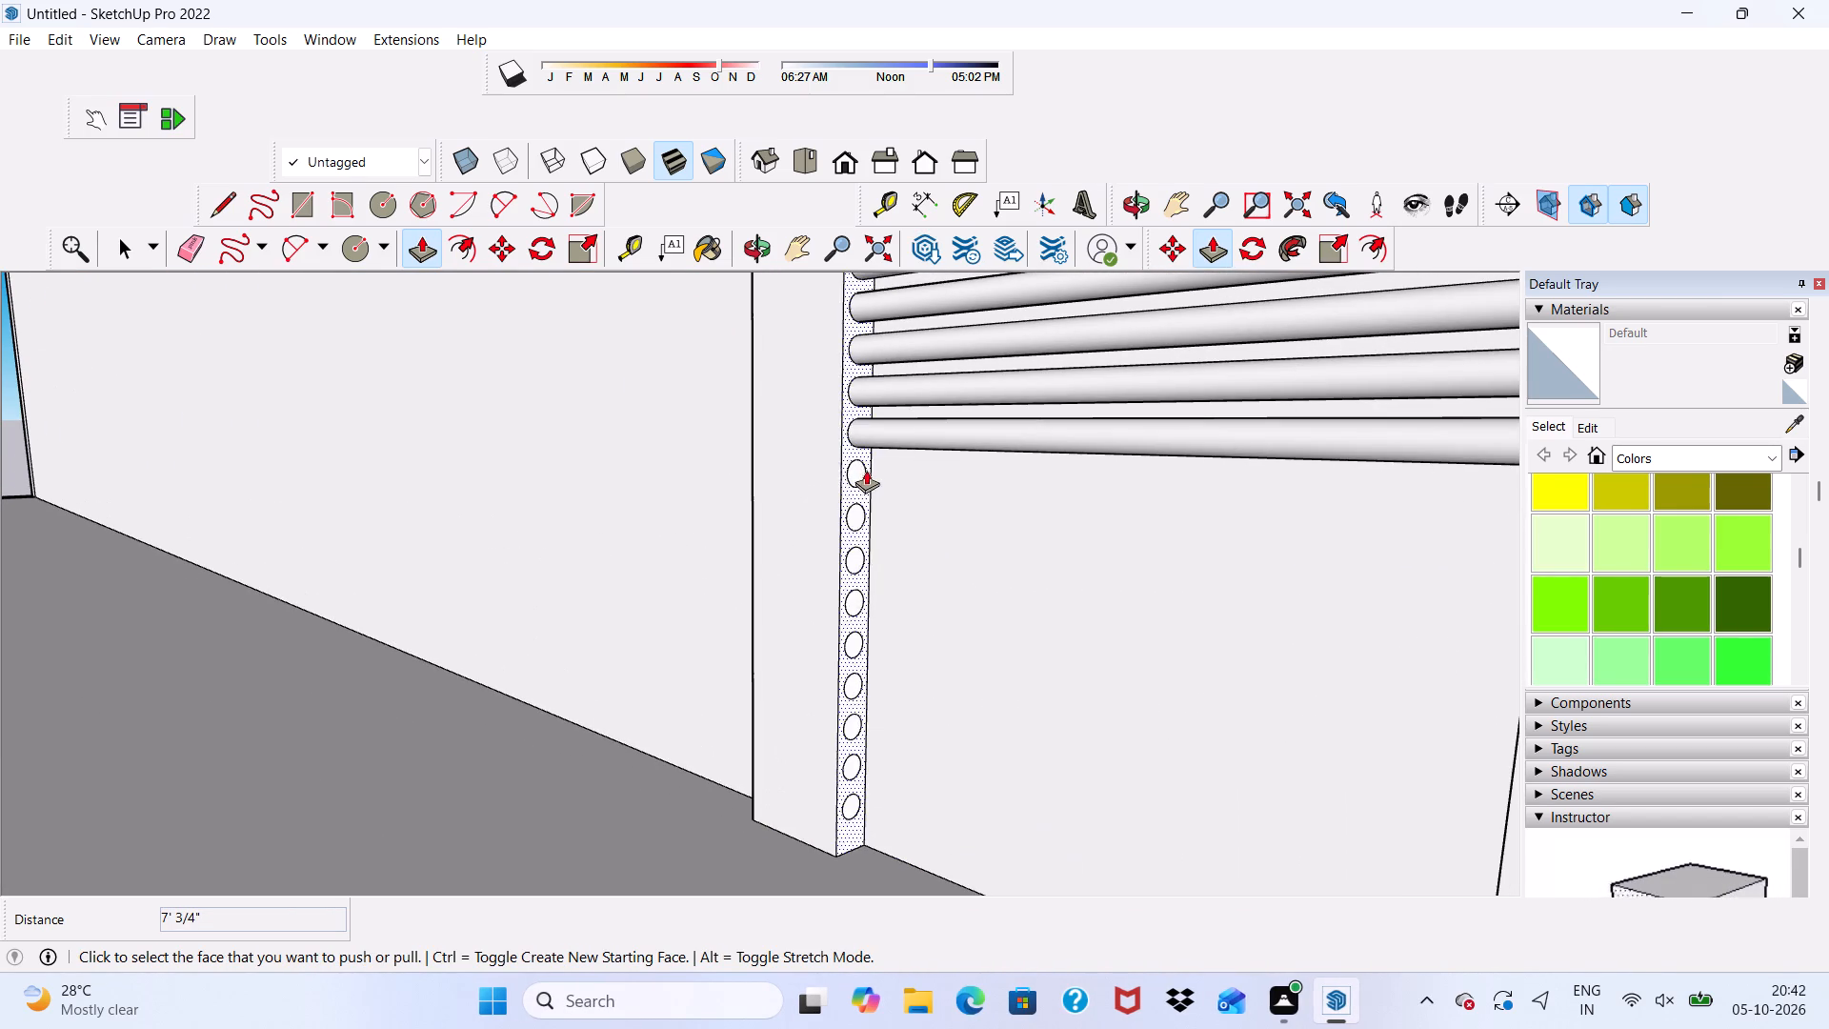
scroll(860, 480, "up", 5)
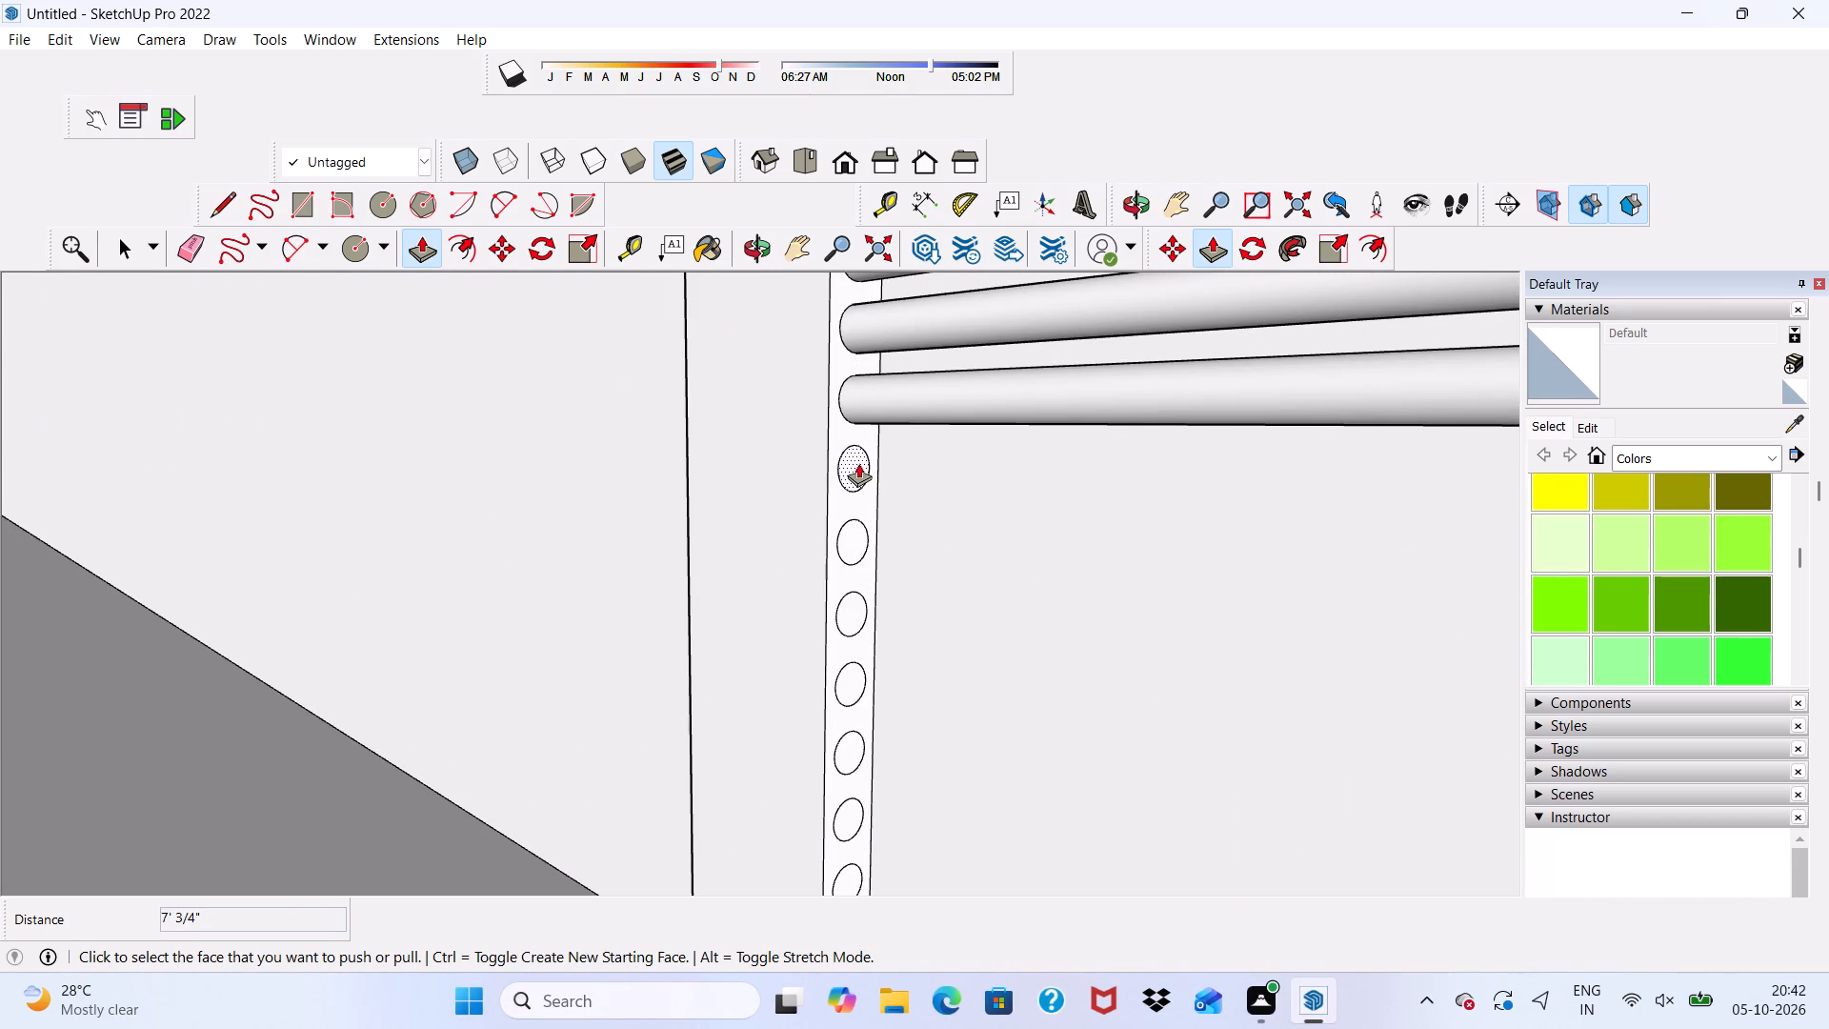
left_click(858, 463)
scroll(915, 544, "down", 10)
scroll(1110, 577, "up", 1)
scroll(1108, 581, "down", 5)
scroll(1108, 581, "up", 1)
scroll(1115, 569, "down", 5)
scroll(1321, 628, "up", 1)
scroll(1321, 628, "down", 1)
scroll(1321, 632, "up", 1)
scroll(1348, 672, "down", 5)
scroll(1353, 670, "up", 1)
scroll(1350, 671, "down", 7)
scroll(1286, 694, "up", 6)
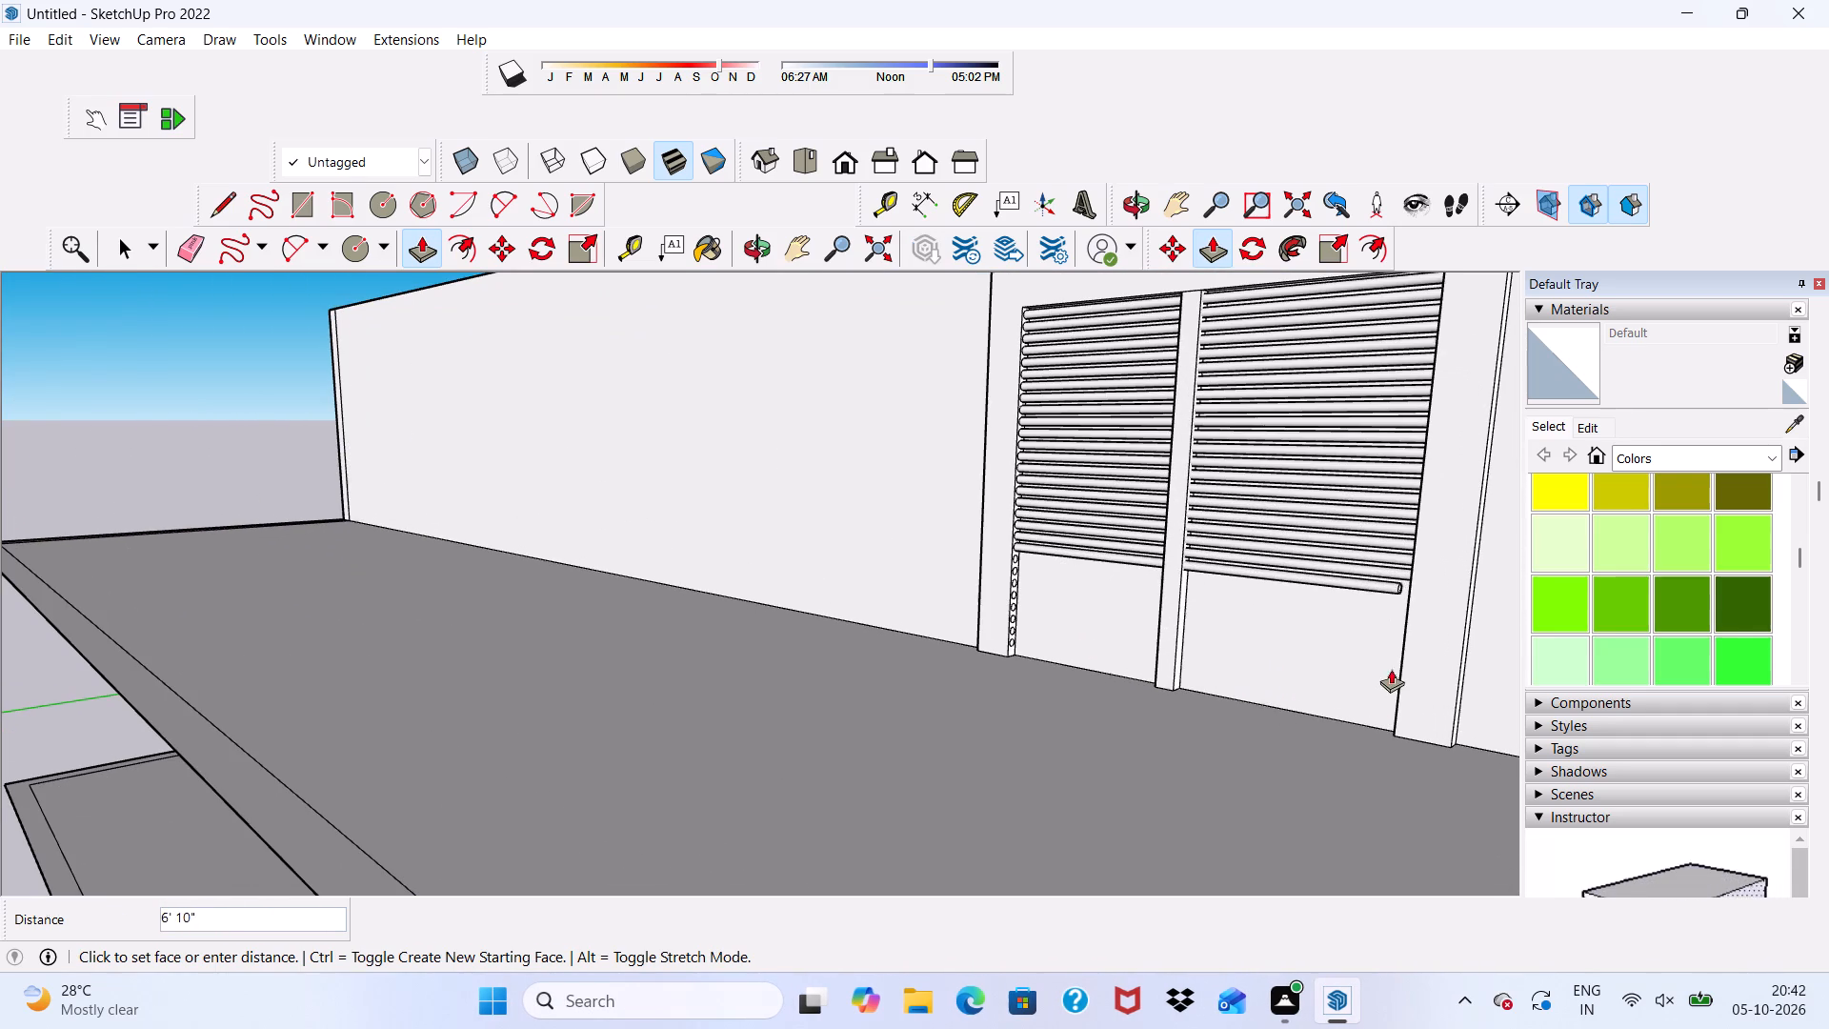
left_click(1405, 647)
Push/Pull the twenty-second jamb circle from the top about 7' 3 5/16" across the door opening into the opposite jamb.
scroll(1076, 575, "up", 10)
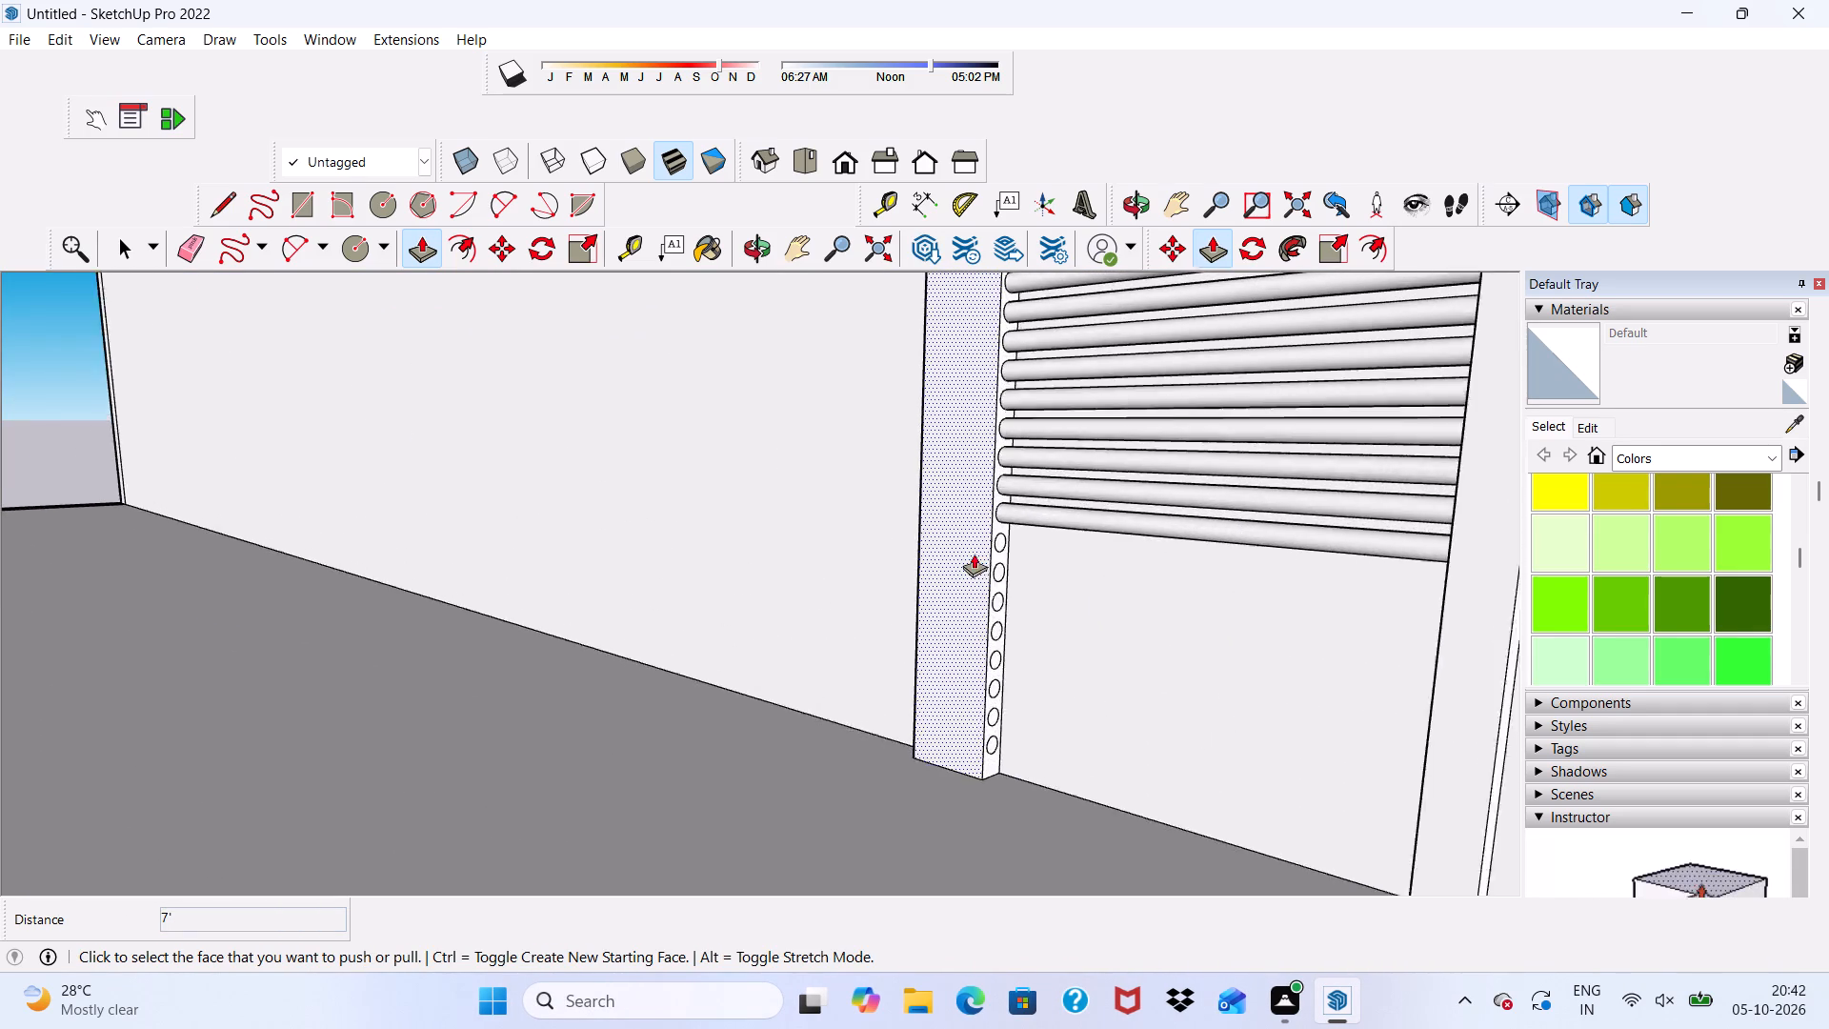
scroll(974, 554, "up", 4)
left_click(1019, 538)
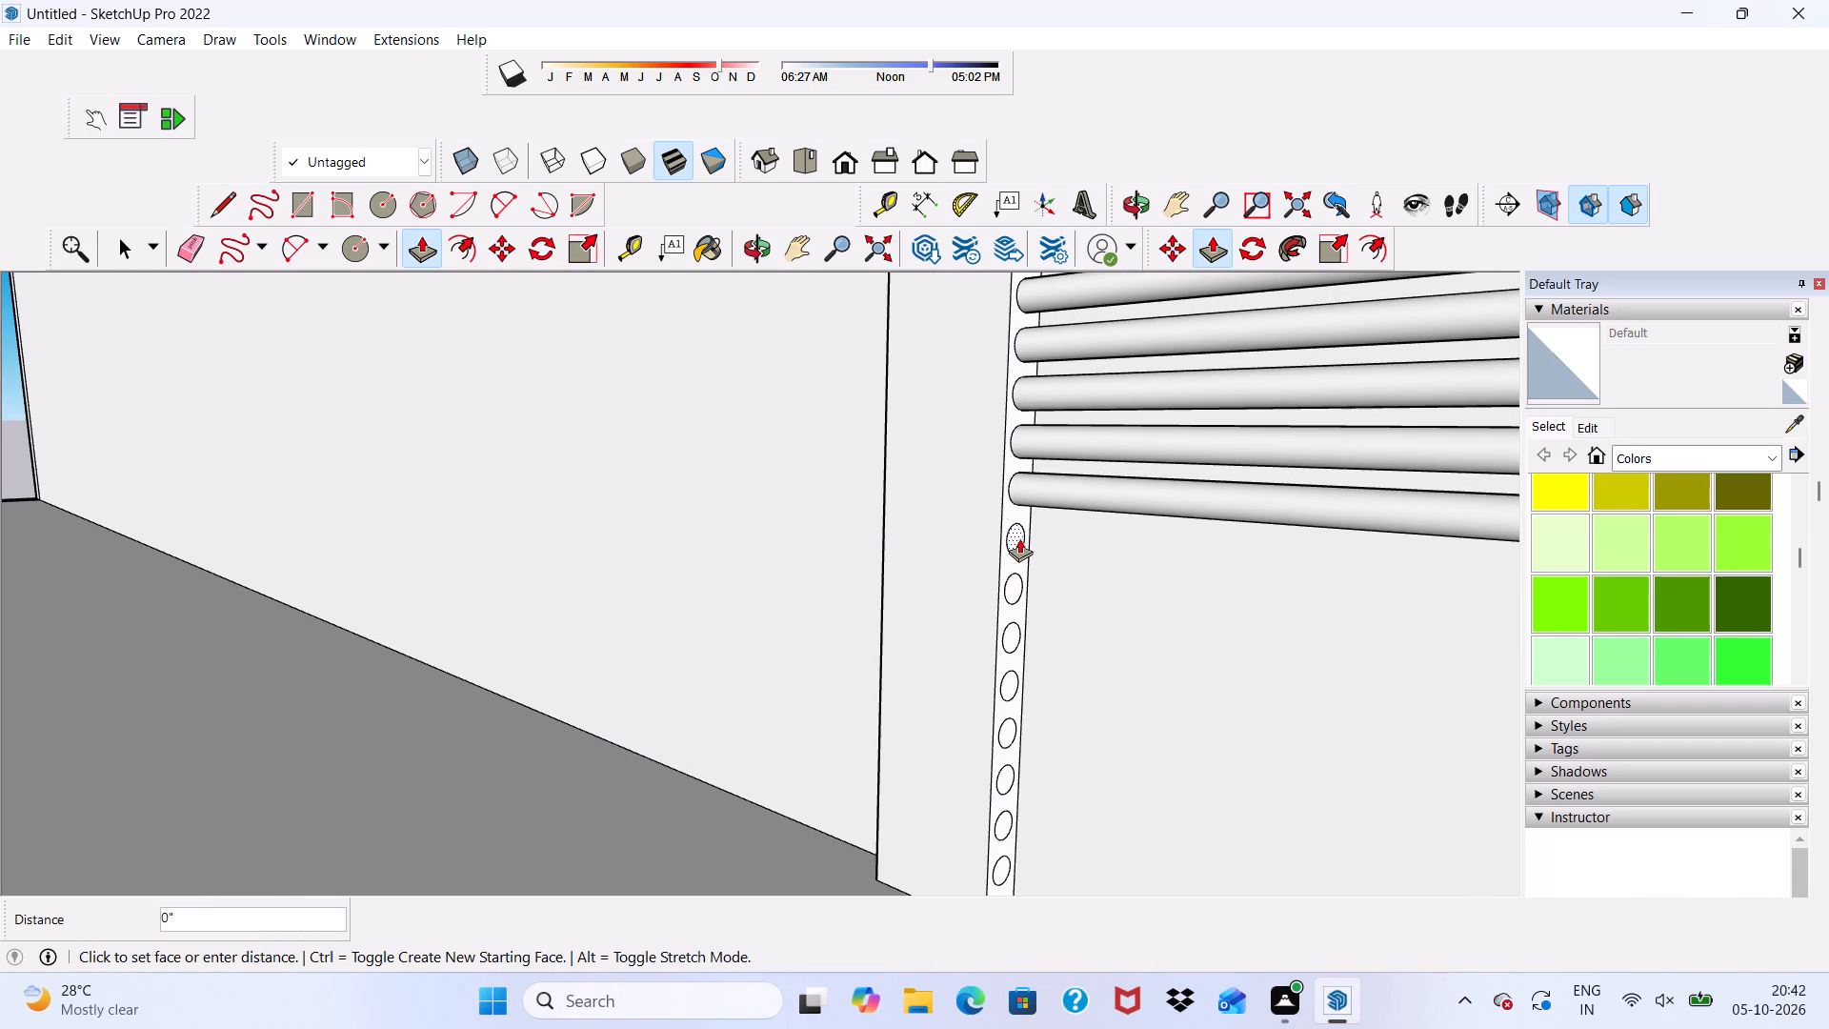
scroll(1115, 631, "down", 6)
scroll(1077, 575, "up", 1)
scroll(1077, 575, "down", 7)
scroll(1073, 586, "up", 1)
scroll(1073, 586, "down", 2)
scroll(1261, 632, "down", 11)
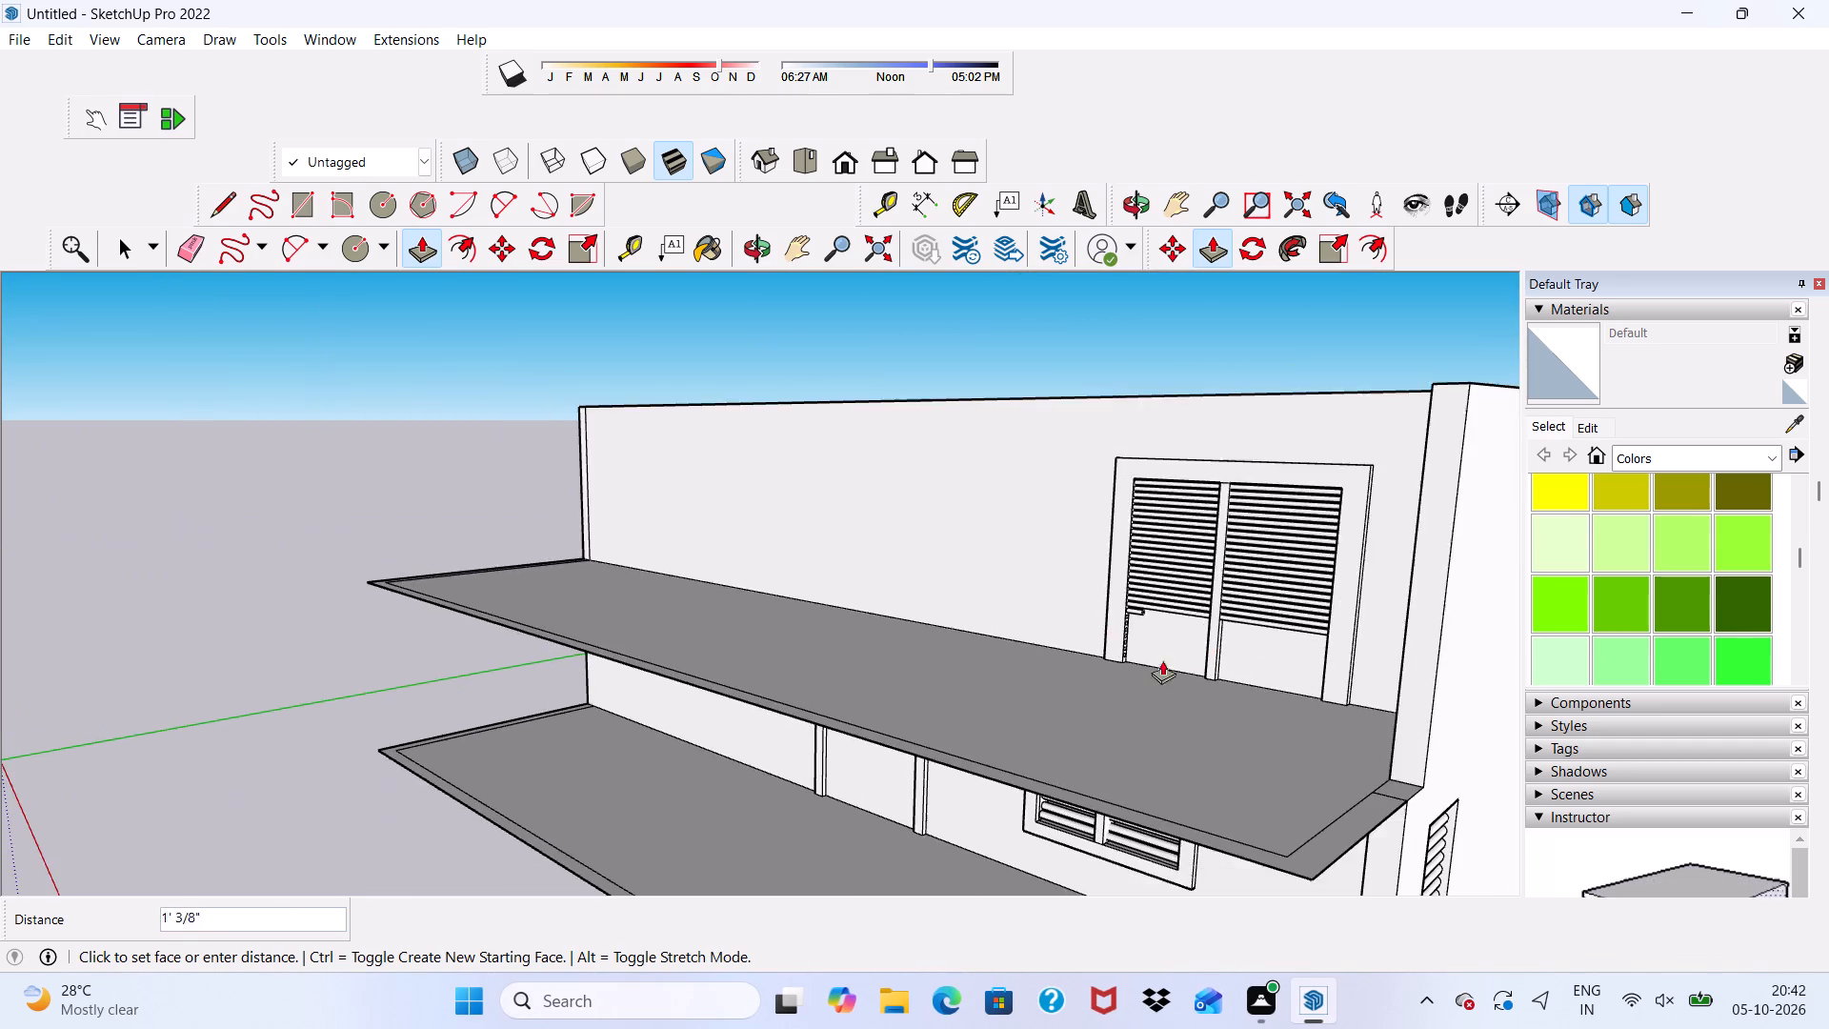
scroll(1297, 670, "up", 7)
left_click(1373, 625)
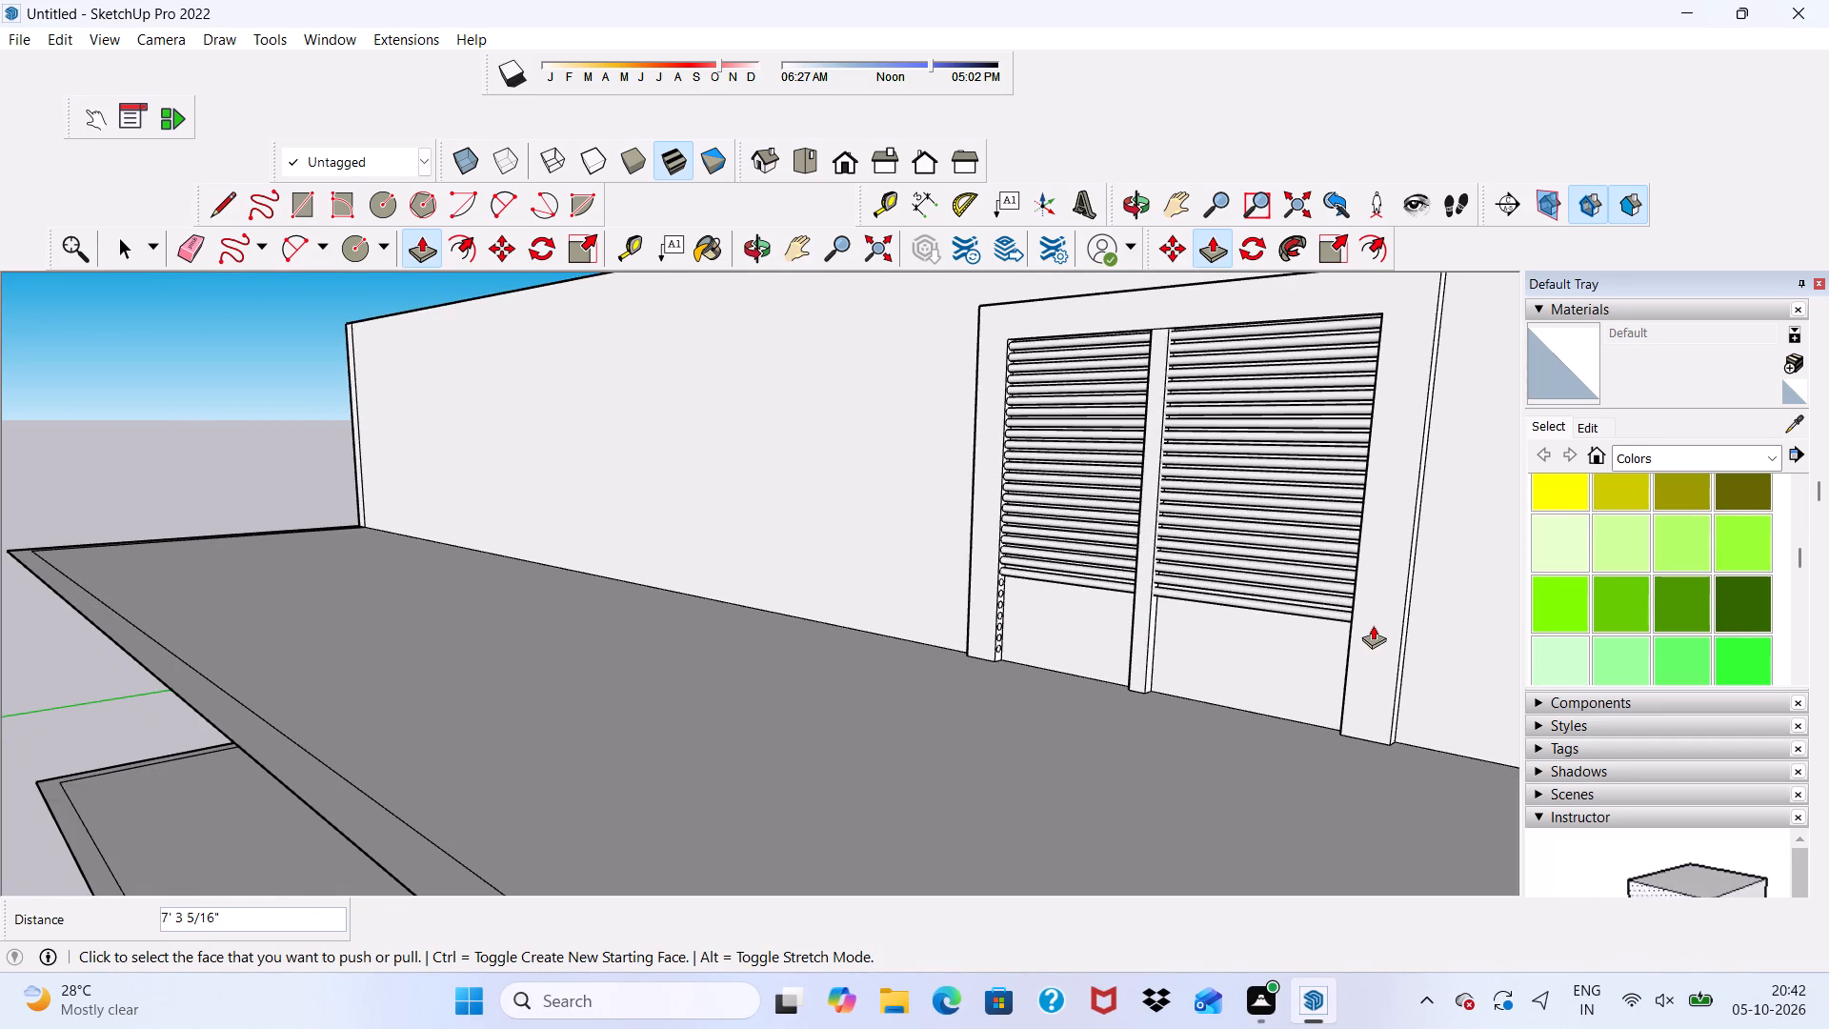
Push/Pull the twenty-third jamb circle from the top 7' across the door opening to the opposite jamb.
scroll(1271, 609, "up", 7)
scroll(842, 566, "up", 12)
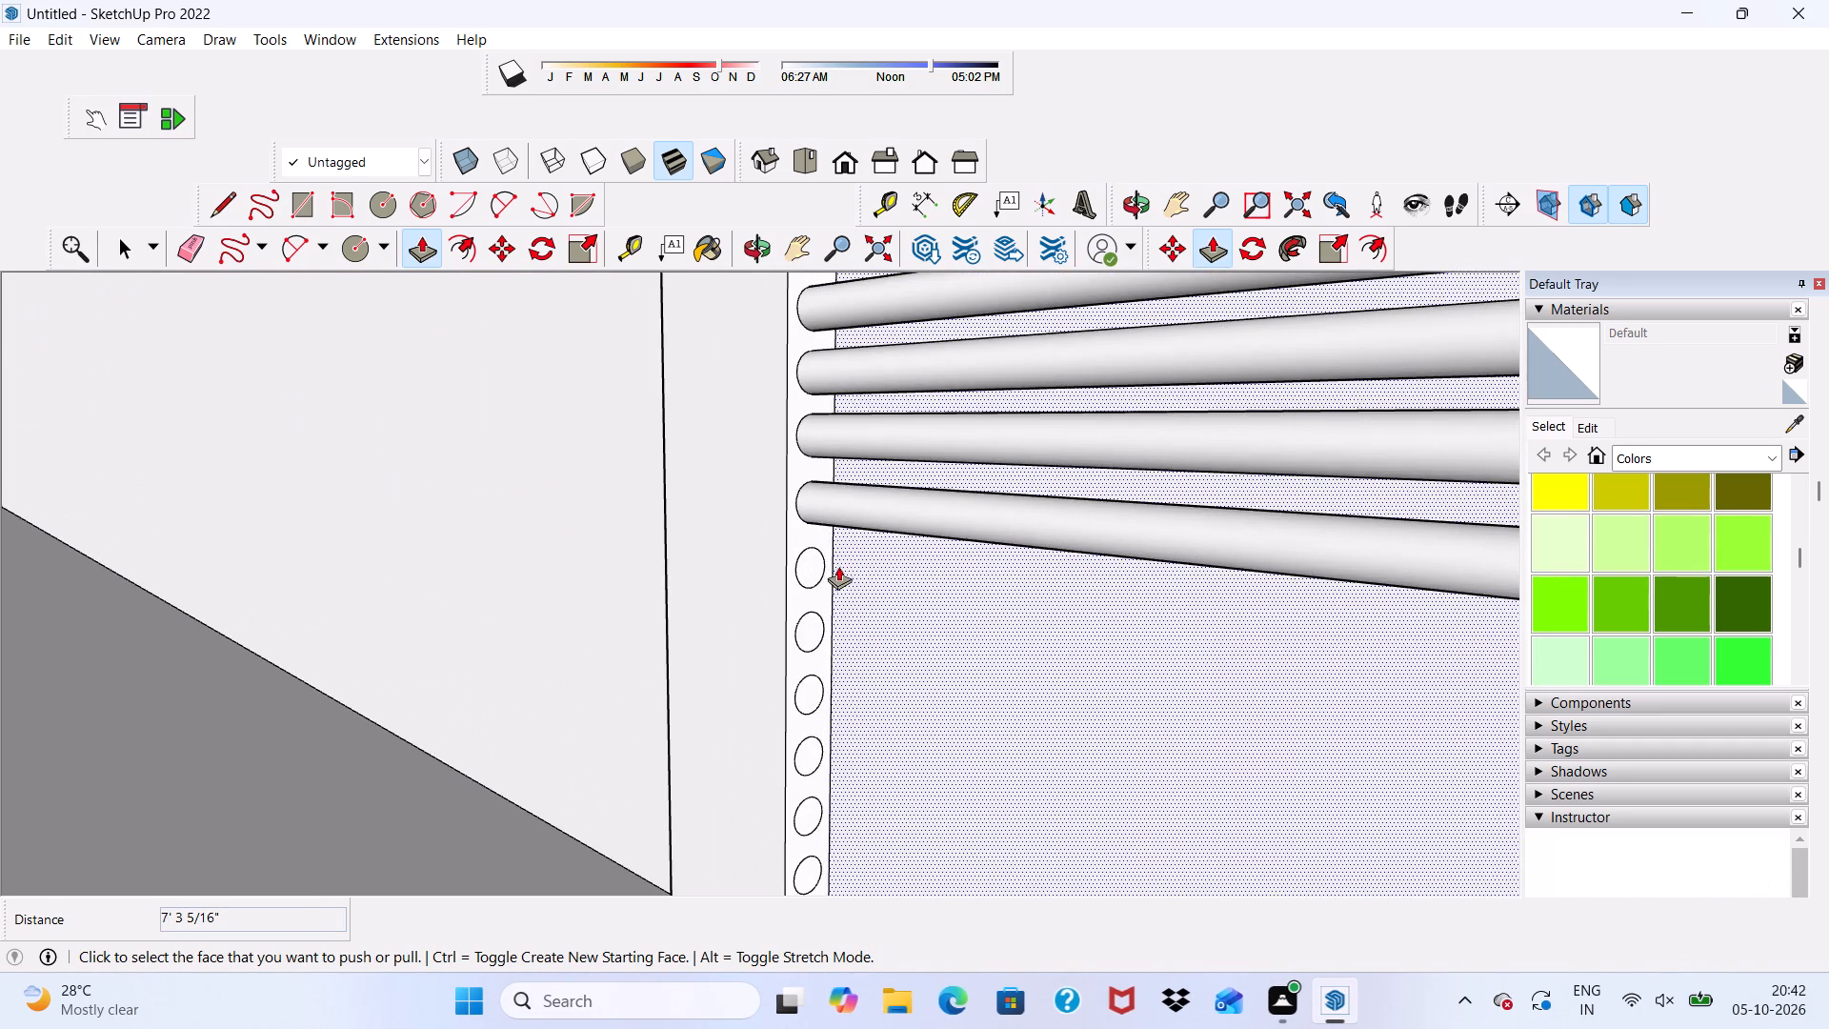
left_click(814, 555)
scroll(827, 577, "down", 12)
scroll(1039, 569, "up", 1)
scroll(1039, 569, "down", 4)
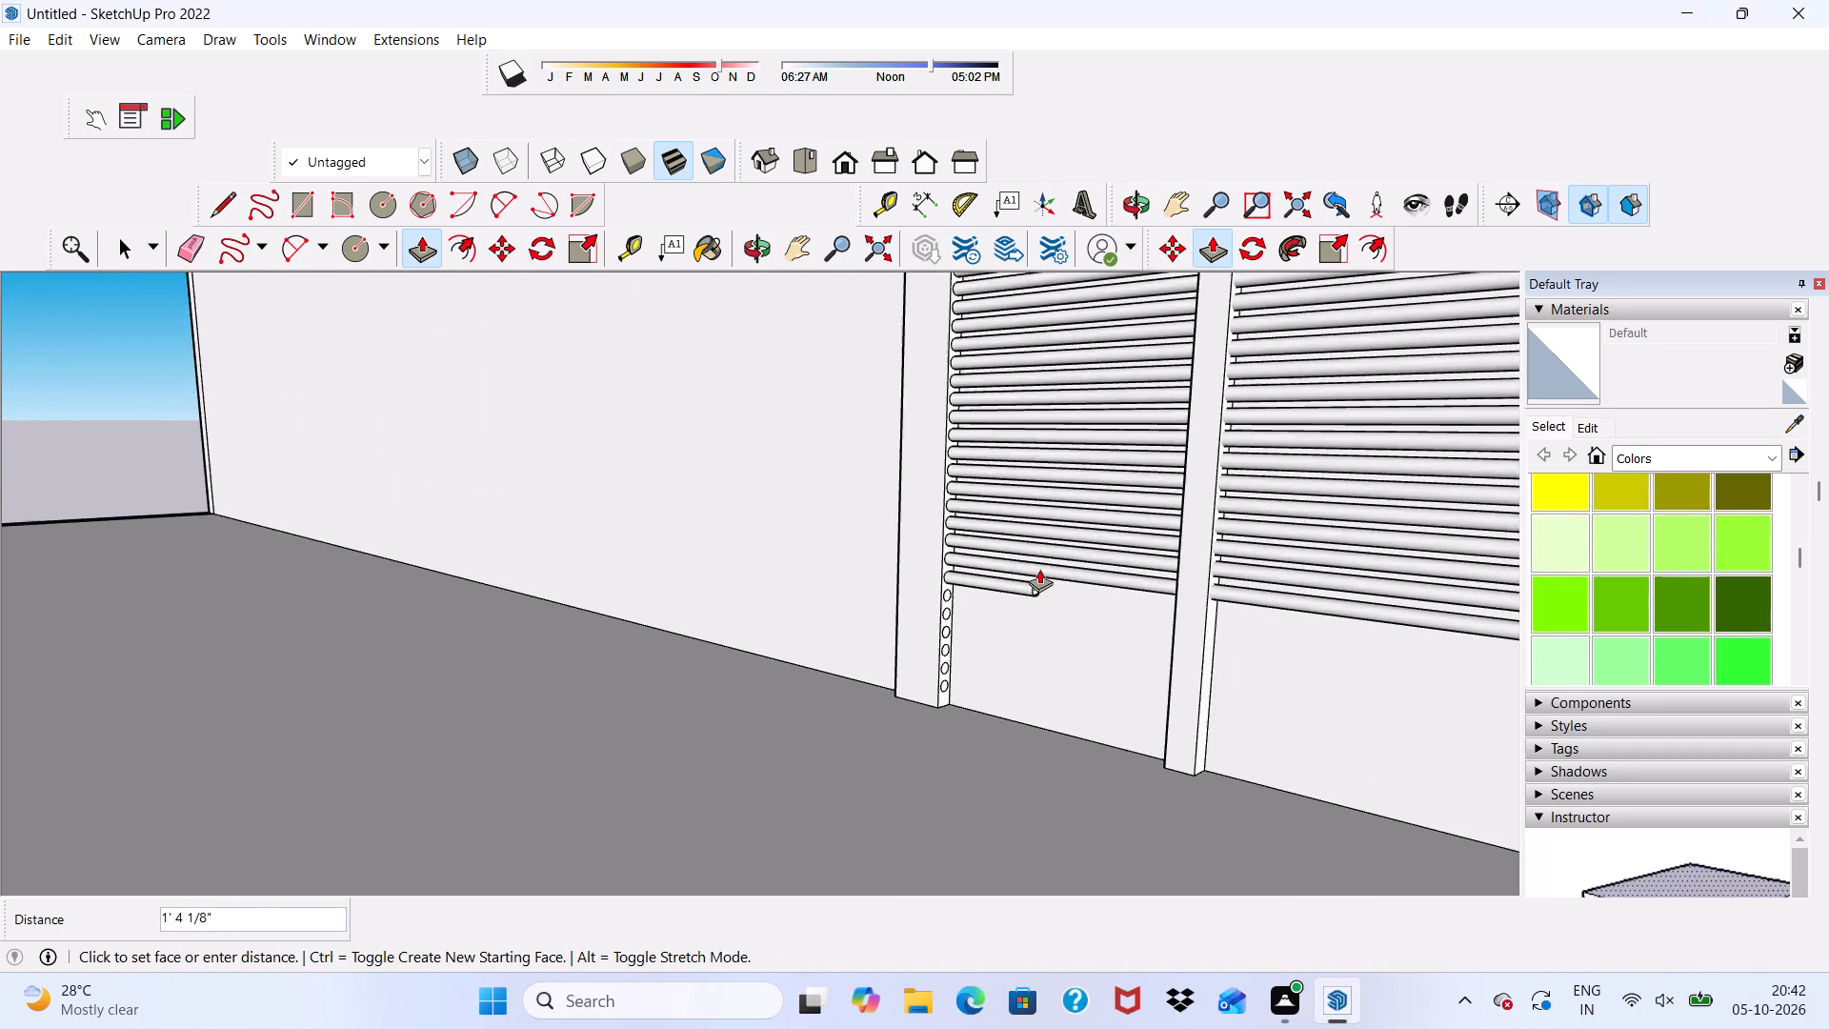
scroll(1039, 569, "down", 4)
scroll(1039, 569, "up", 1)
scroll(1220, 657, "up", 1)
left_click(1476, 673)
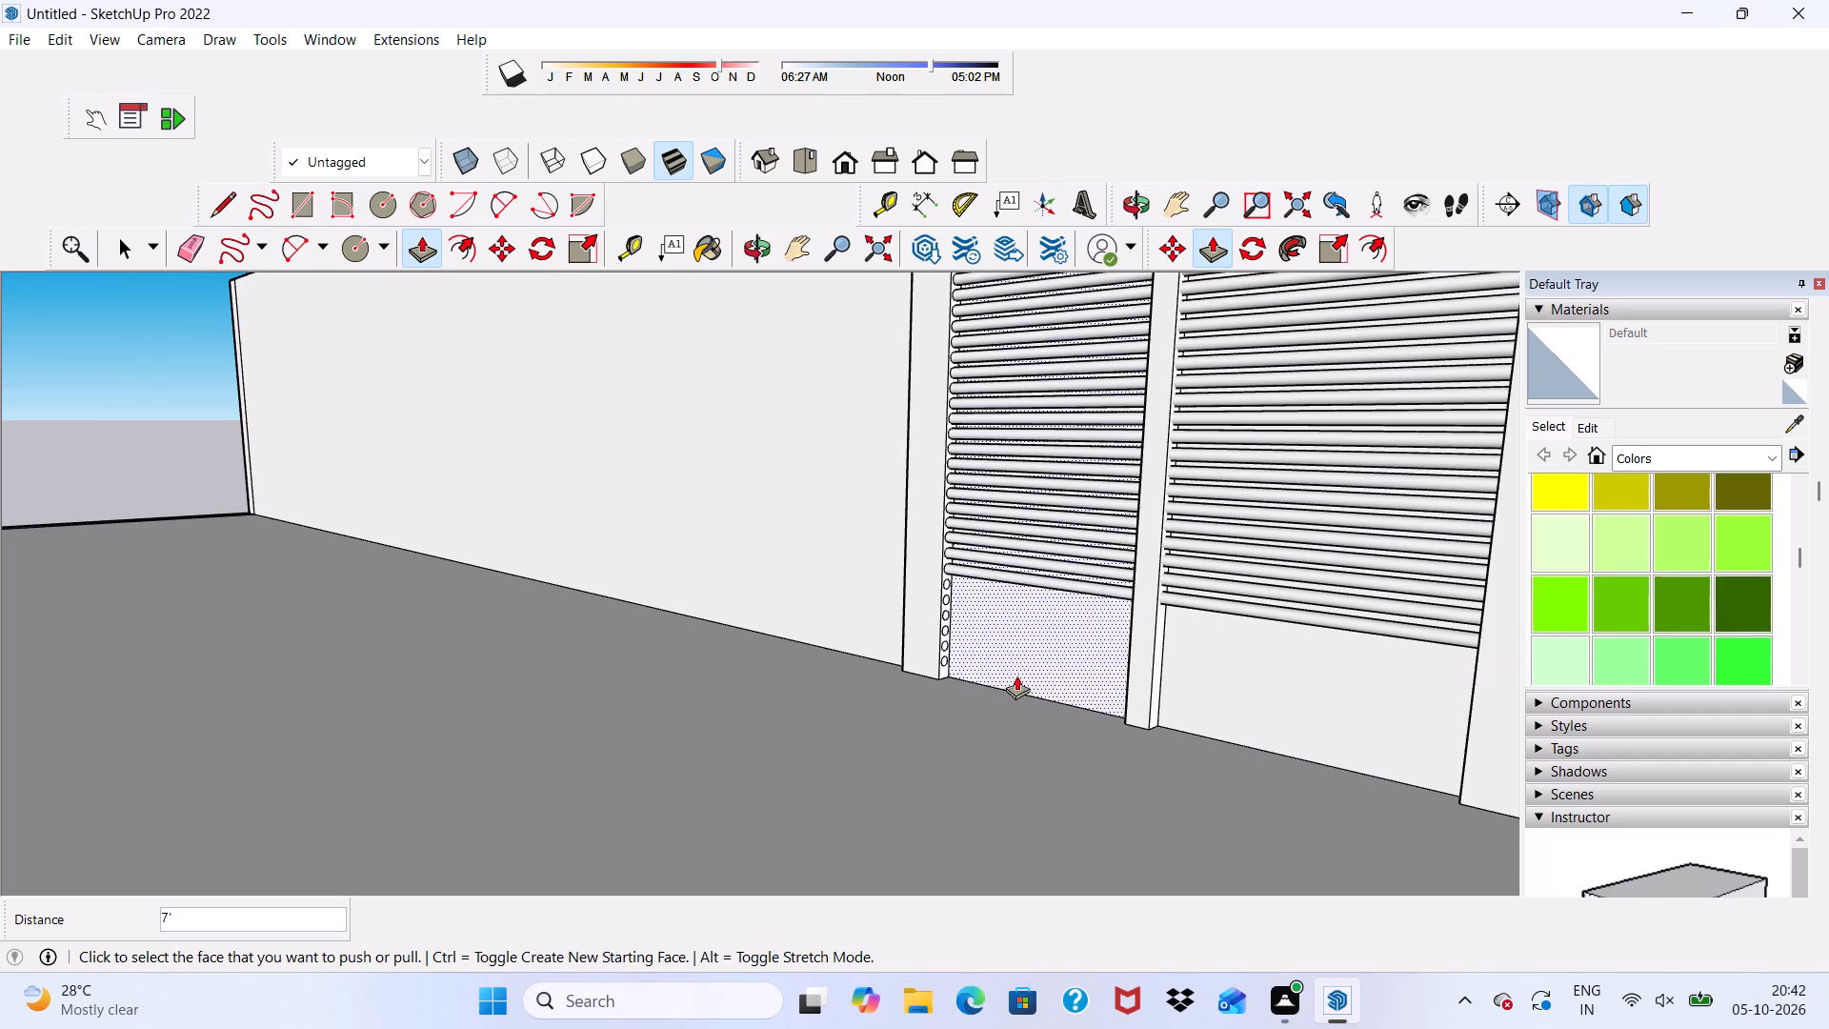
Push/Pull the twenty-fourth jamb circle from the top about 7' 3 11/16" across the door opening into the opposite jamb.
scroll(934, 646, "up", 13)
left_click(984, 573)
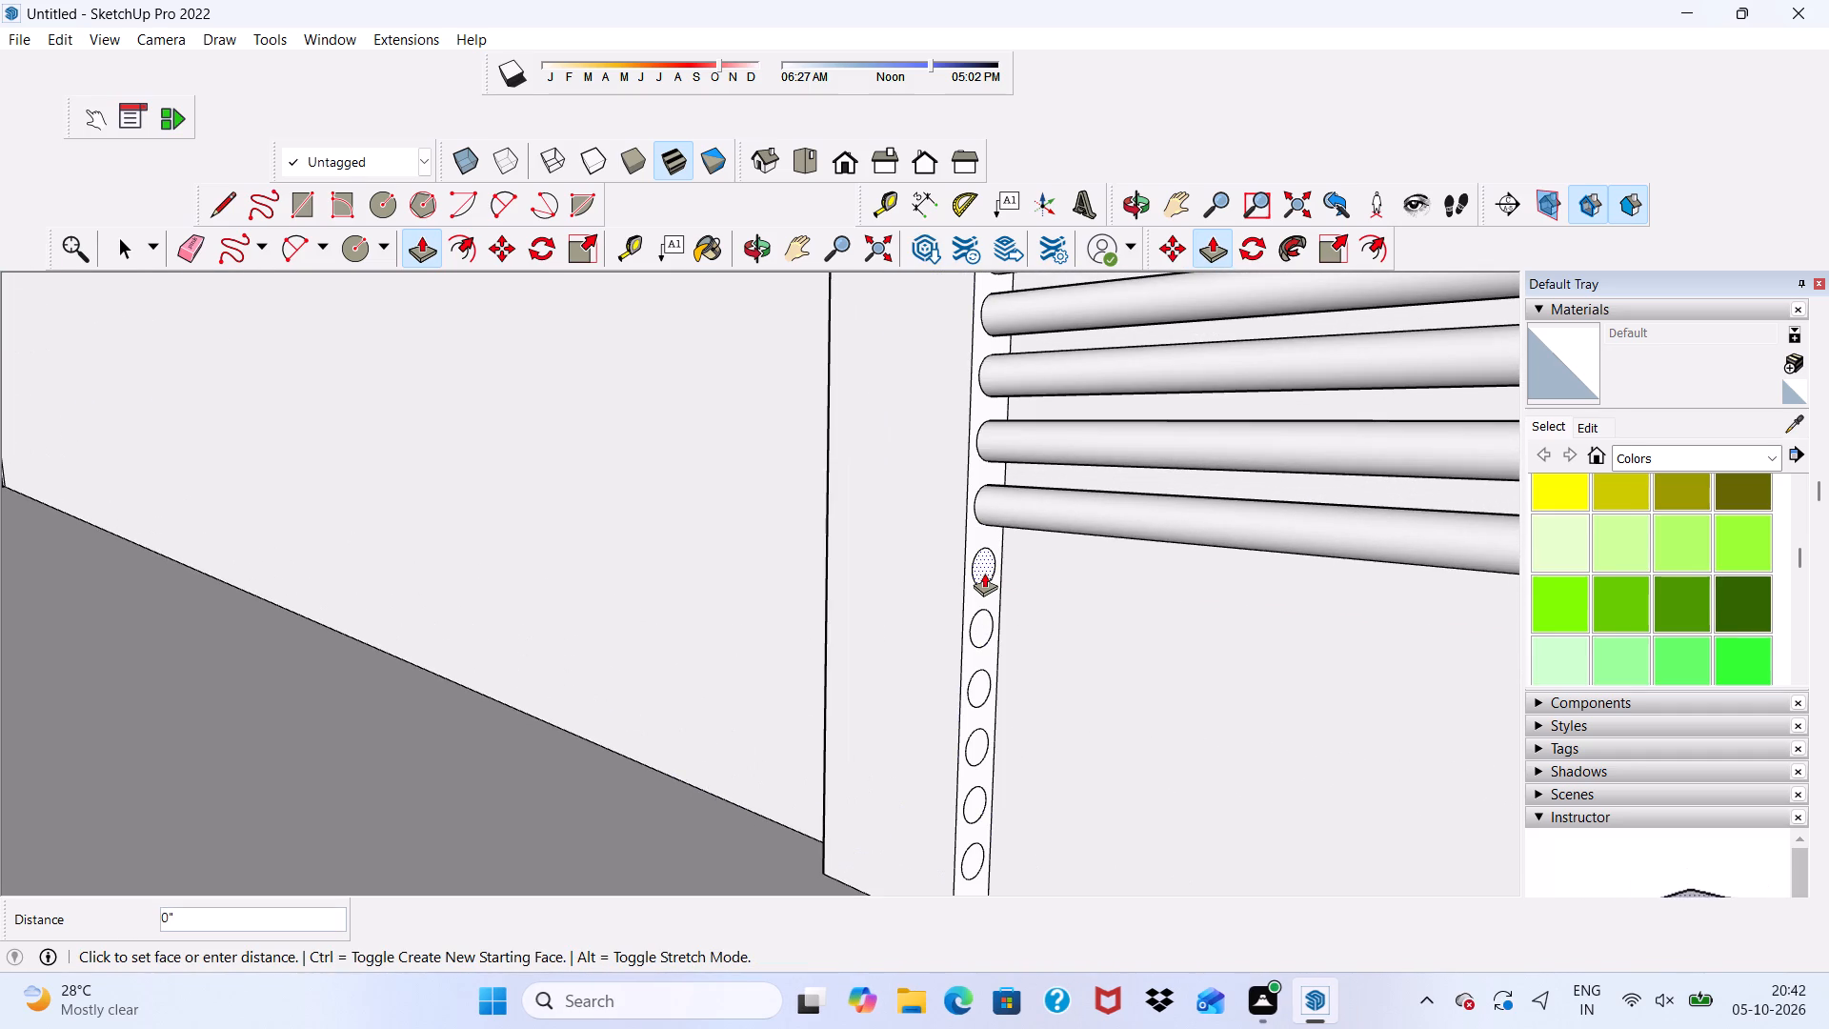
scroll(984, 573, "down", 4)
scroll(1136, 544, "down", 20)
scroll(1136, 544, "down", 1)
scroll(1413, 640, "up", 2)
left_click(1470, 623)
Push/Pull the twenty-fifth jamb circle from the top about 7' 2 13/16" across the door opening into the opposite jamb.
scroll(1416, 609, "up", 3)
scroll(1095, 595, "up", 16)
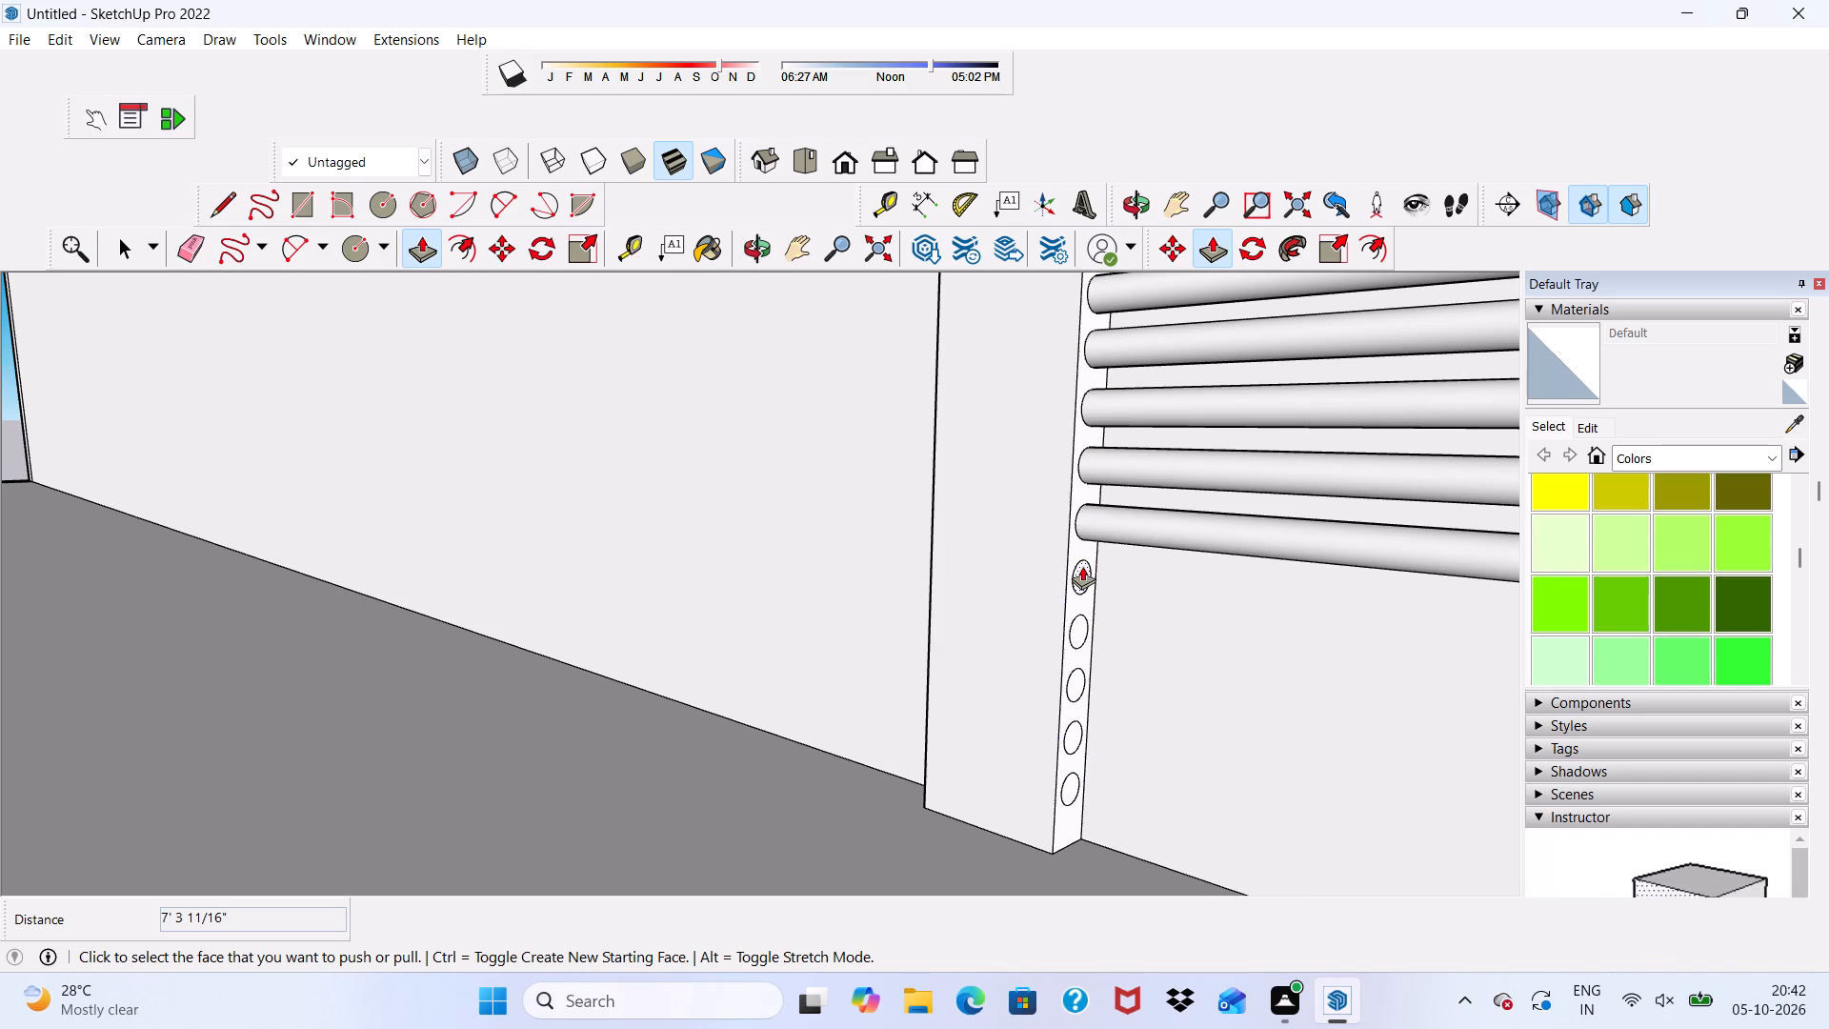
left_click(1083, 570)
scroll(1198, 559, "down", 19)
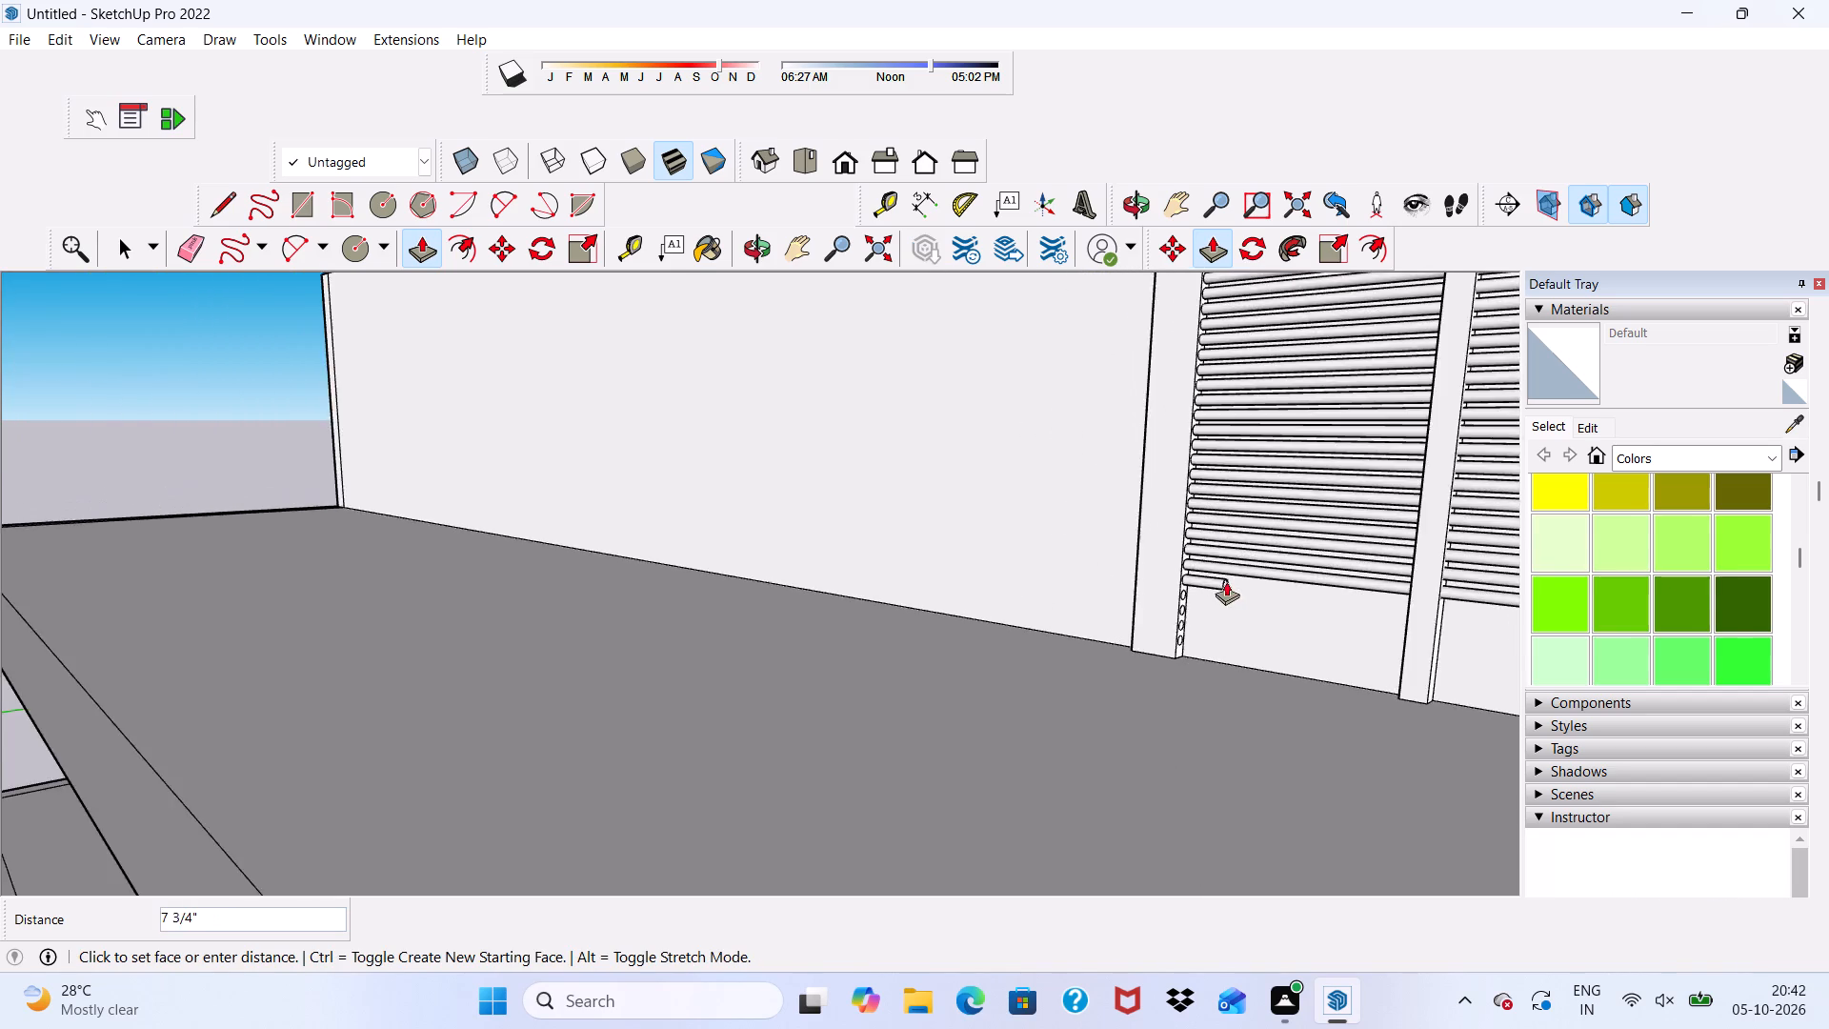
scroll(1226, 581, "down", 3)
scroll(1374, 612, "down", 3)
scroll(1407, 629, "up", 4)
scroll(1509, 621, "down", 9)
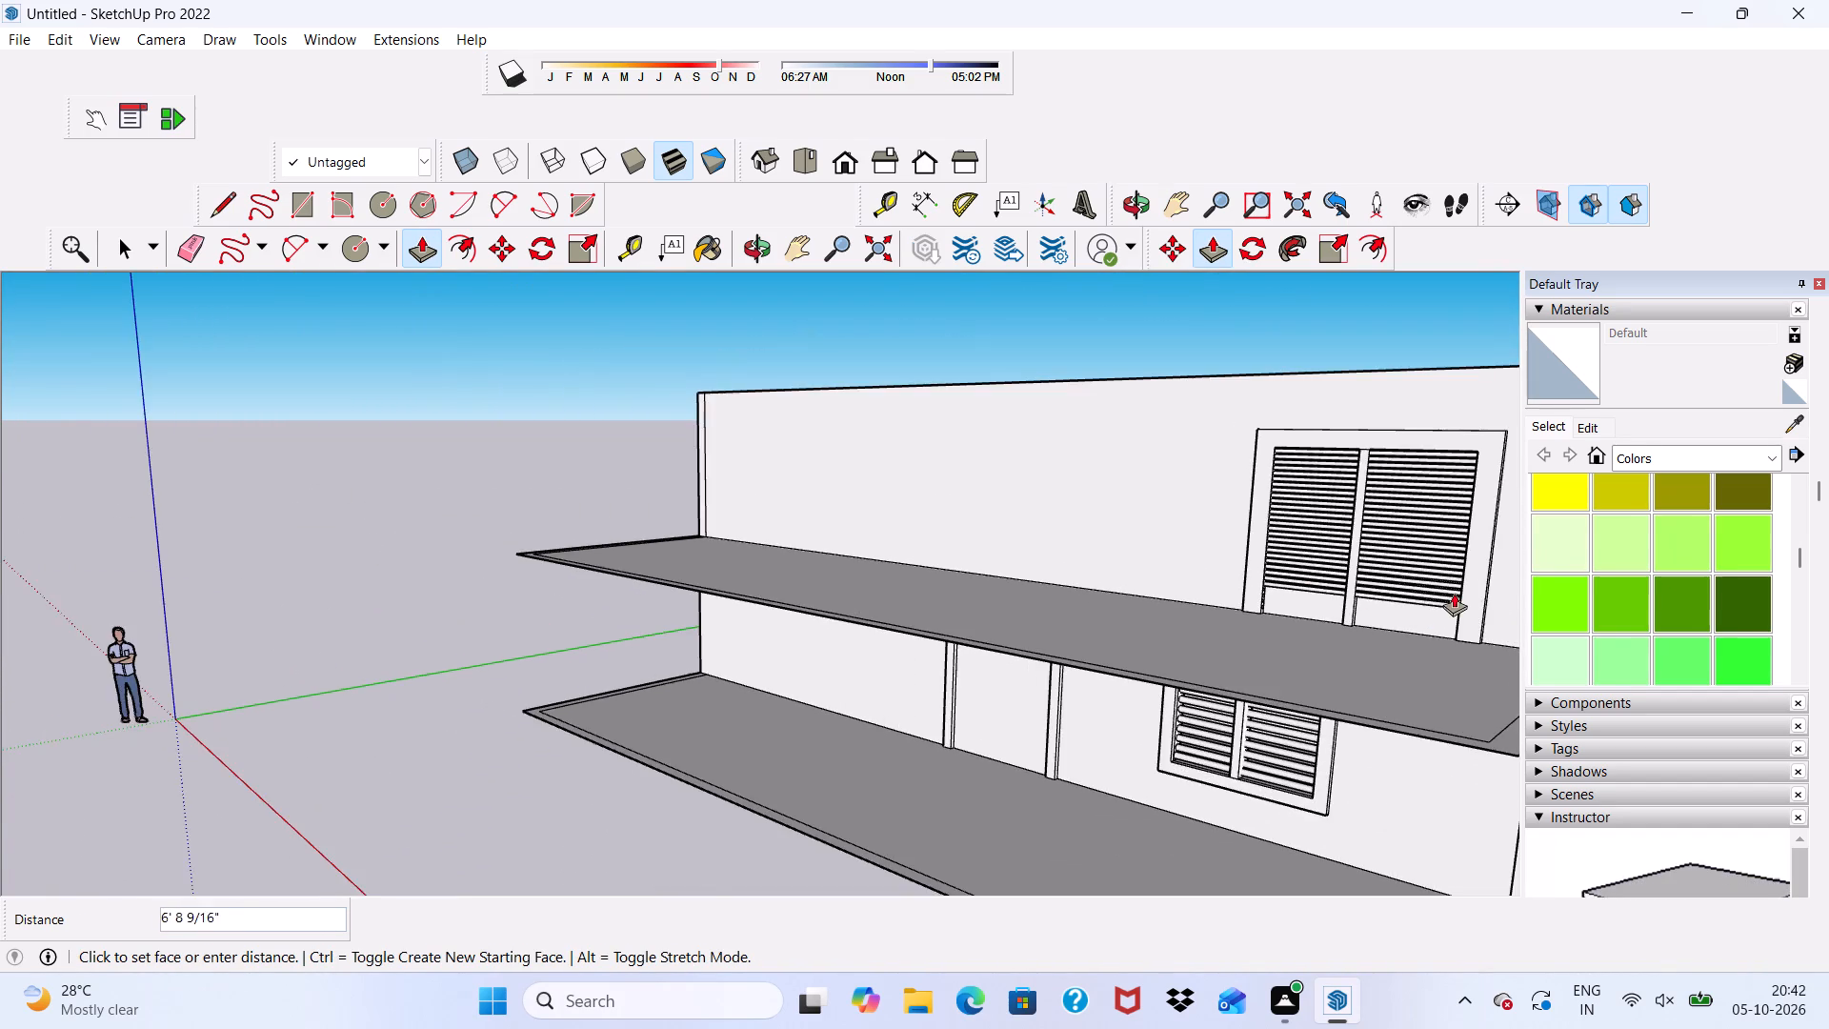
scroll(1456, 595, "up", 4)
left_click(1474, 606)
Push/Pull the twenty-sixth jamb circle from the top about 7' 2" across the door opening into the opposite jamb.
scroll(1300, 620, "up", 5)
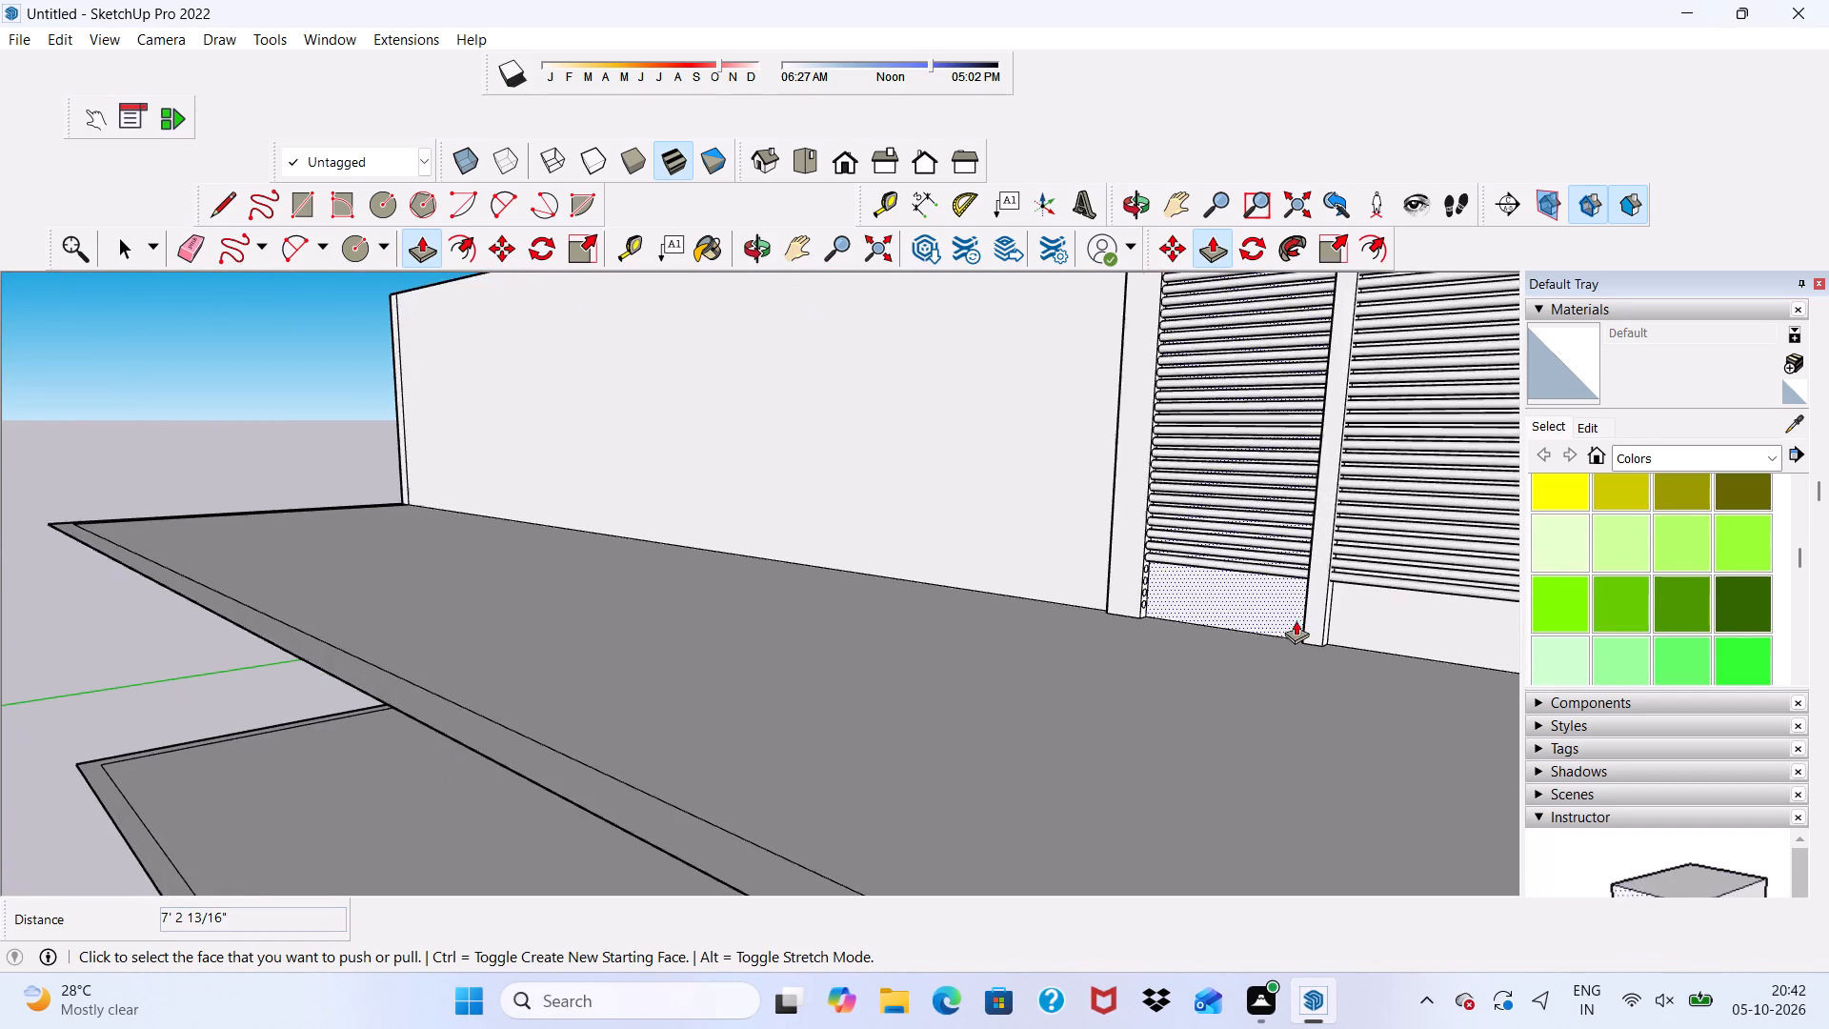
scroll(1192, 570, "up", 17)
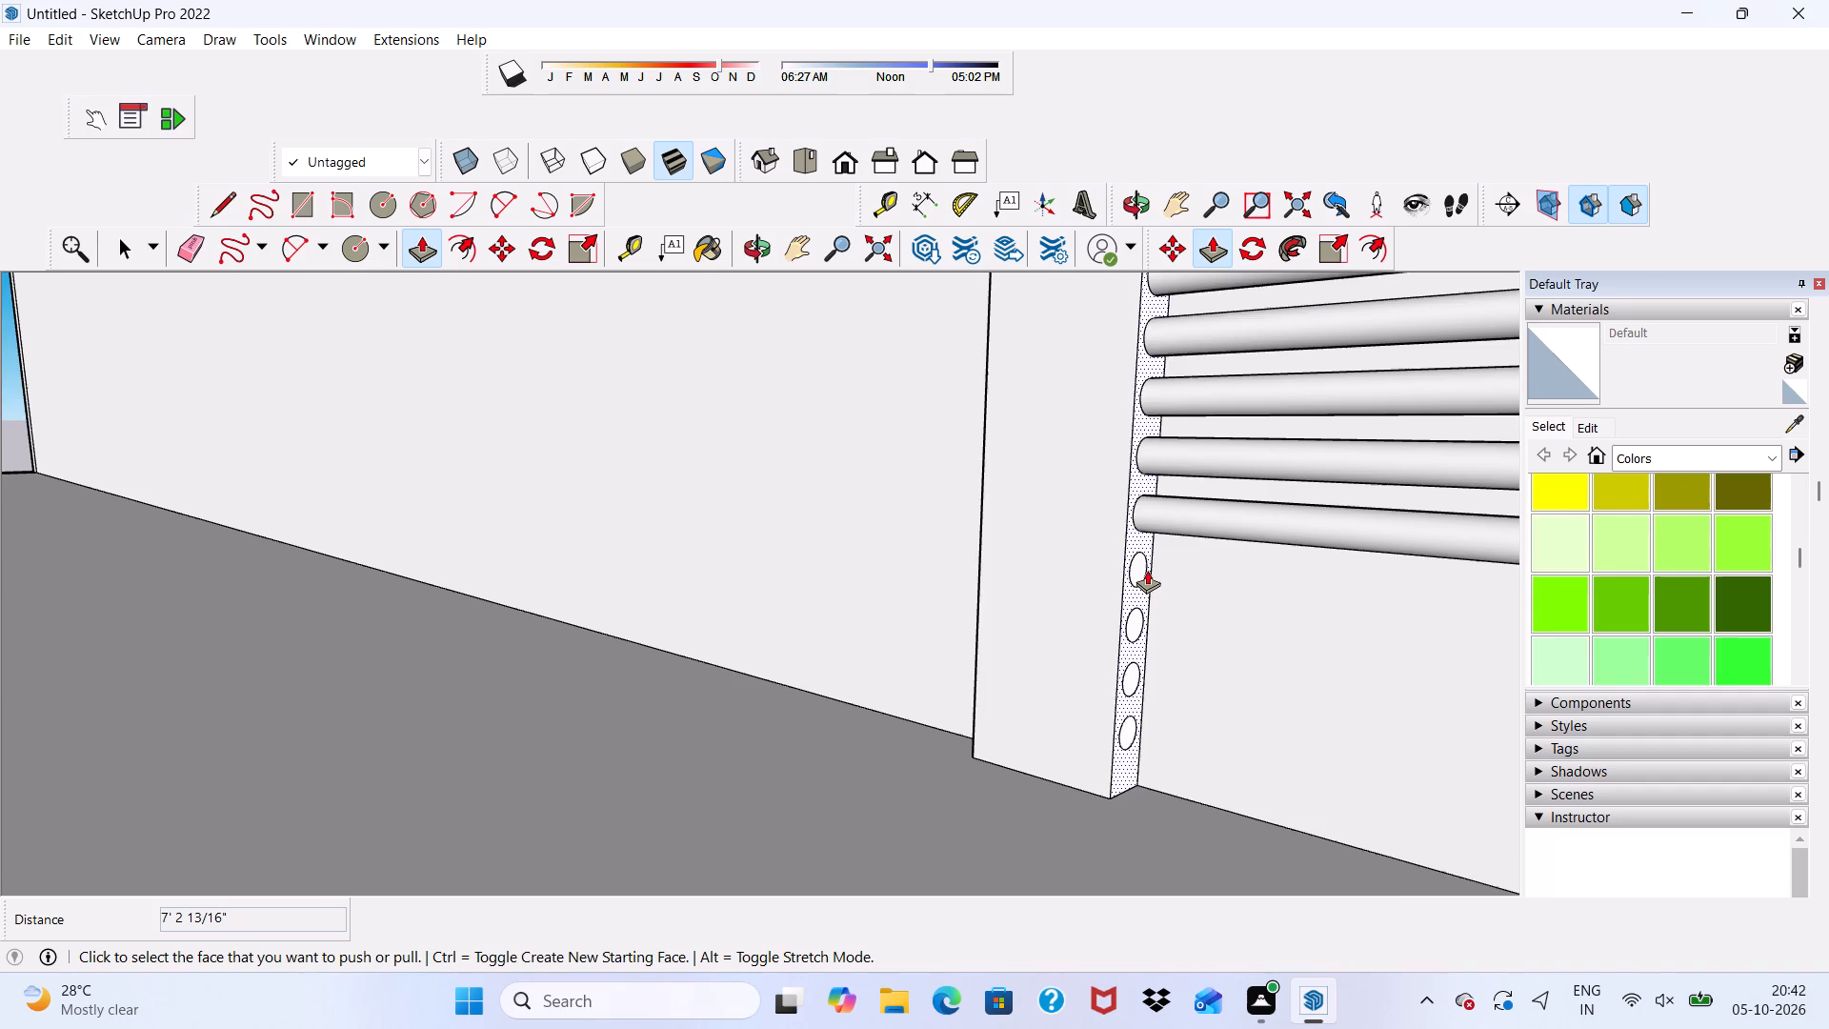
scroll(1144, 562, "up", 4)
left_click(1139, 564)
scroll(1145, 558, "down", 5)
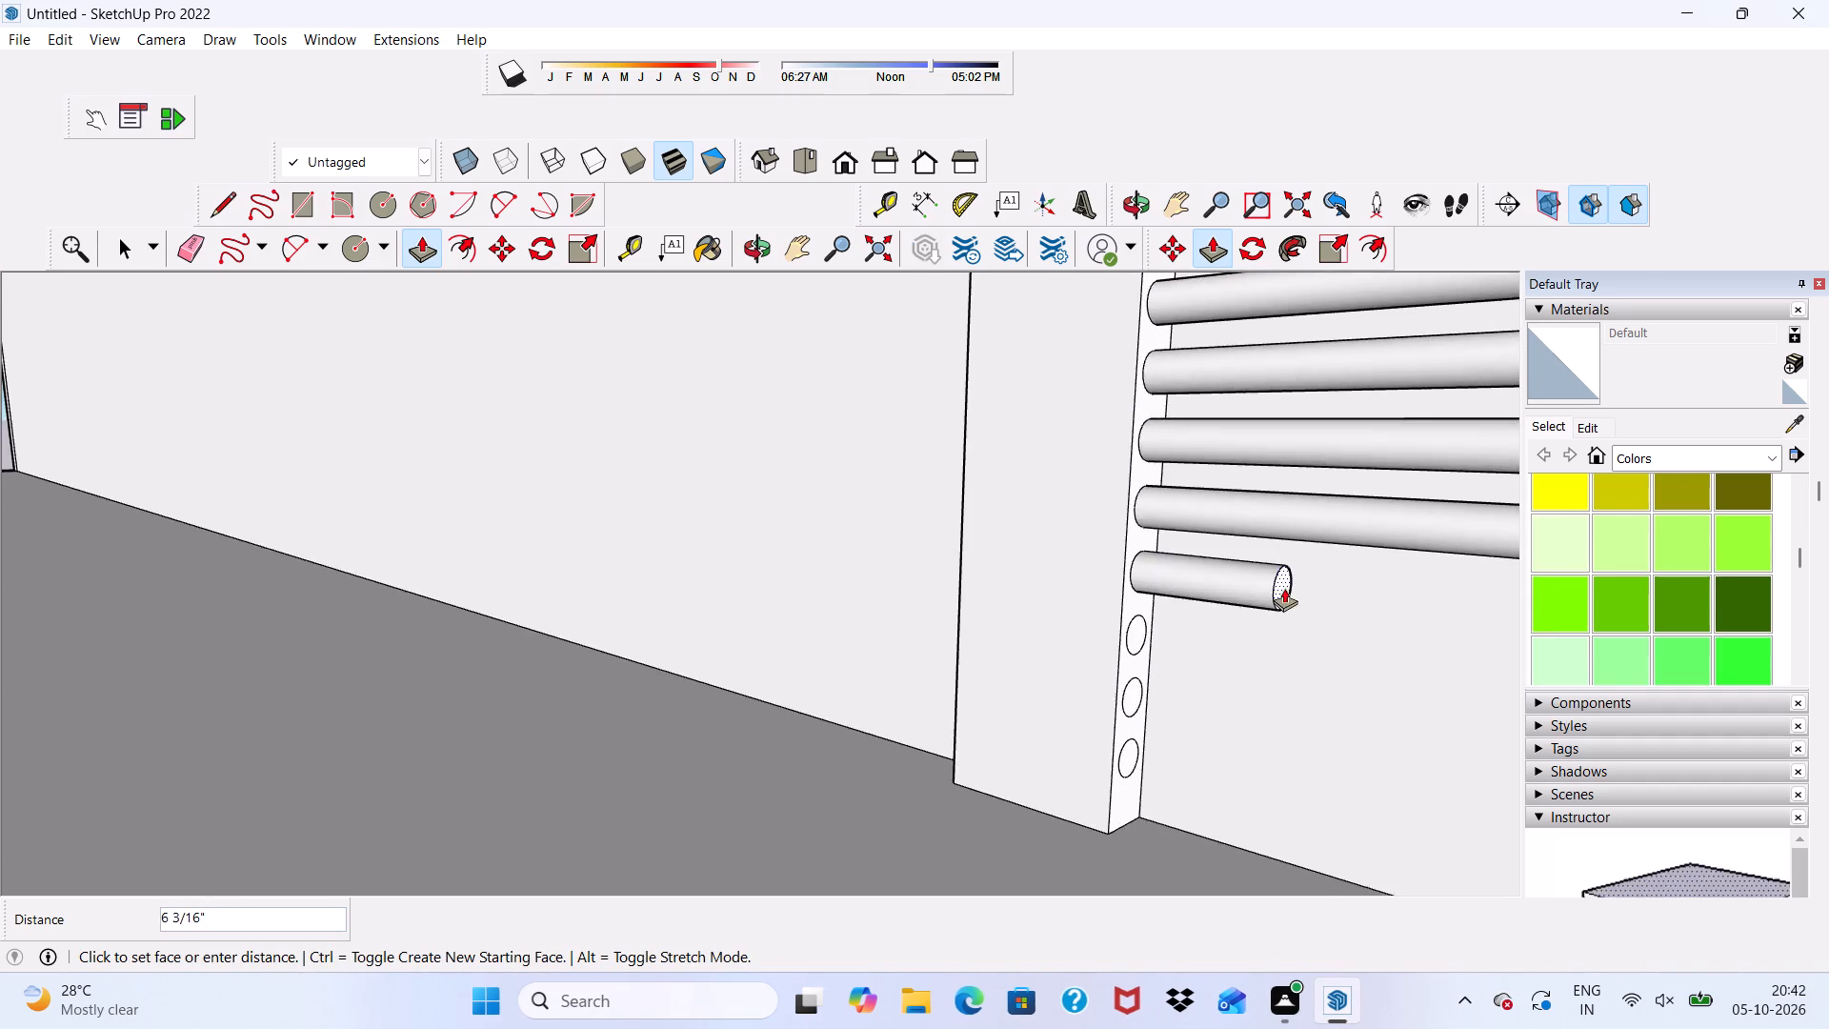
scroll(1284, 588, "down", 15)
scroll(1230, 602, "up", 1)
scroll(1230, 607, "down", 13)
scroll(1476, 671, "up", 5)
left_click(1498, 649)
Push/Pull the twenty-seventh jamb circle from the top 7' across the door opening to the opposite jamb.
scroll(1299, 626, "up", 5)
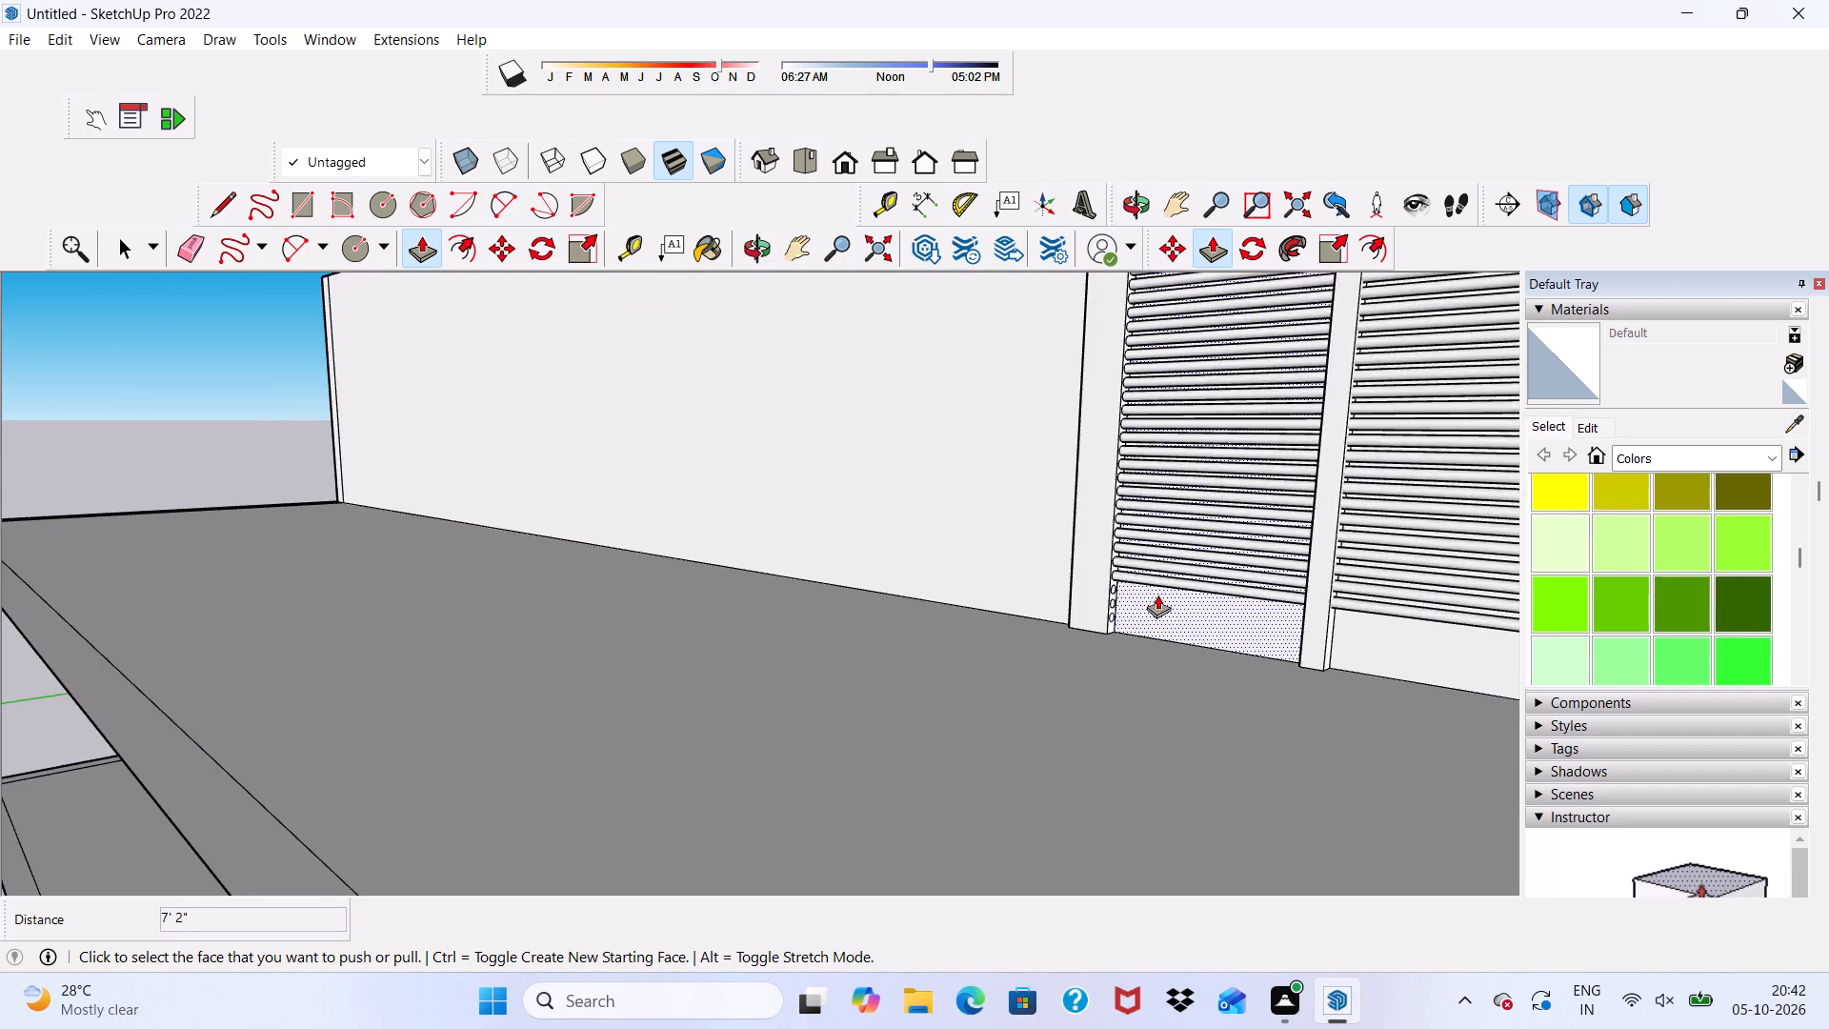
scroll(1157, 595, "up", 9)
scroll(1237, 597, "up", 4)
scroll(1043, 573, "up", 3)
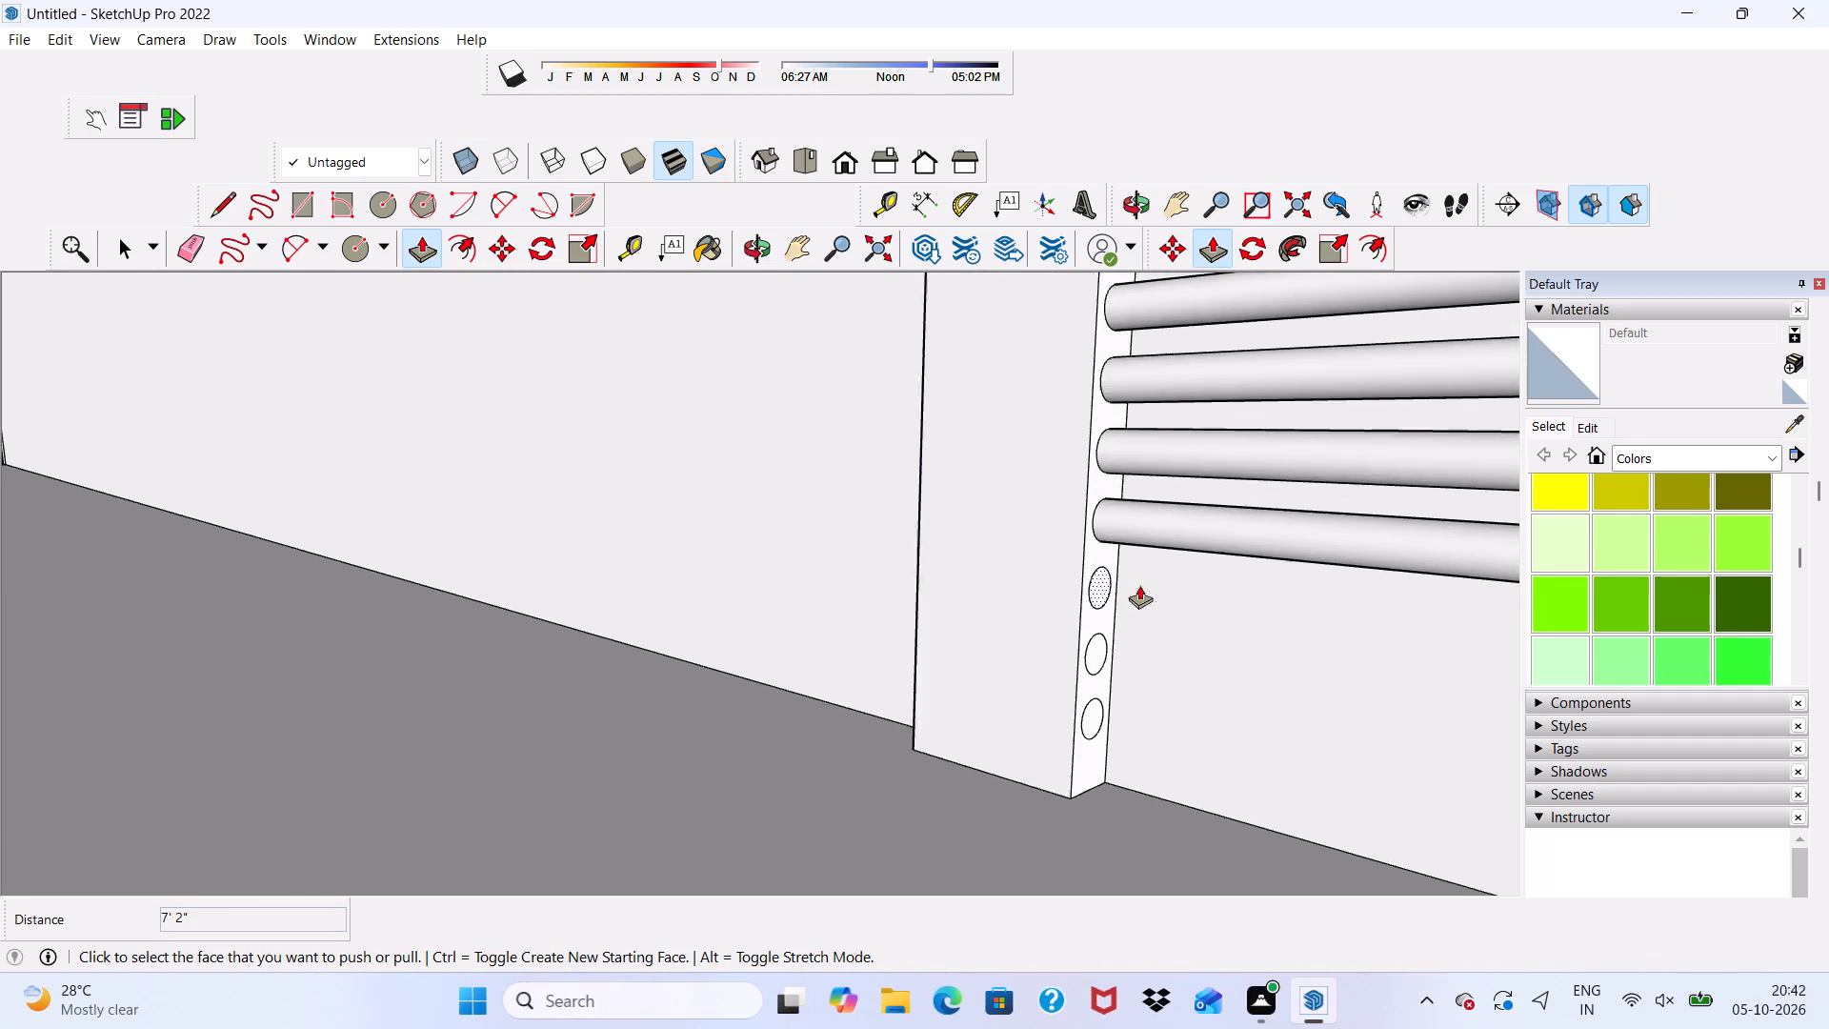
scroll(1139, 585, "up", 1)
left_click(1102, 577)
scroll(1125, 595, "down", 15)
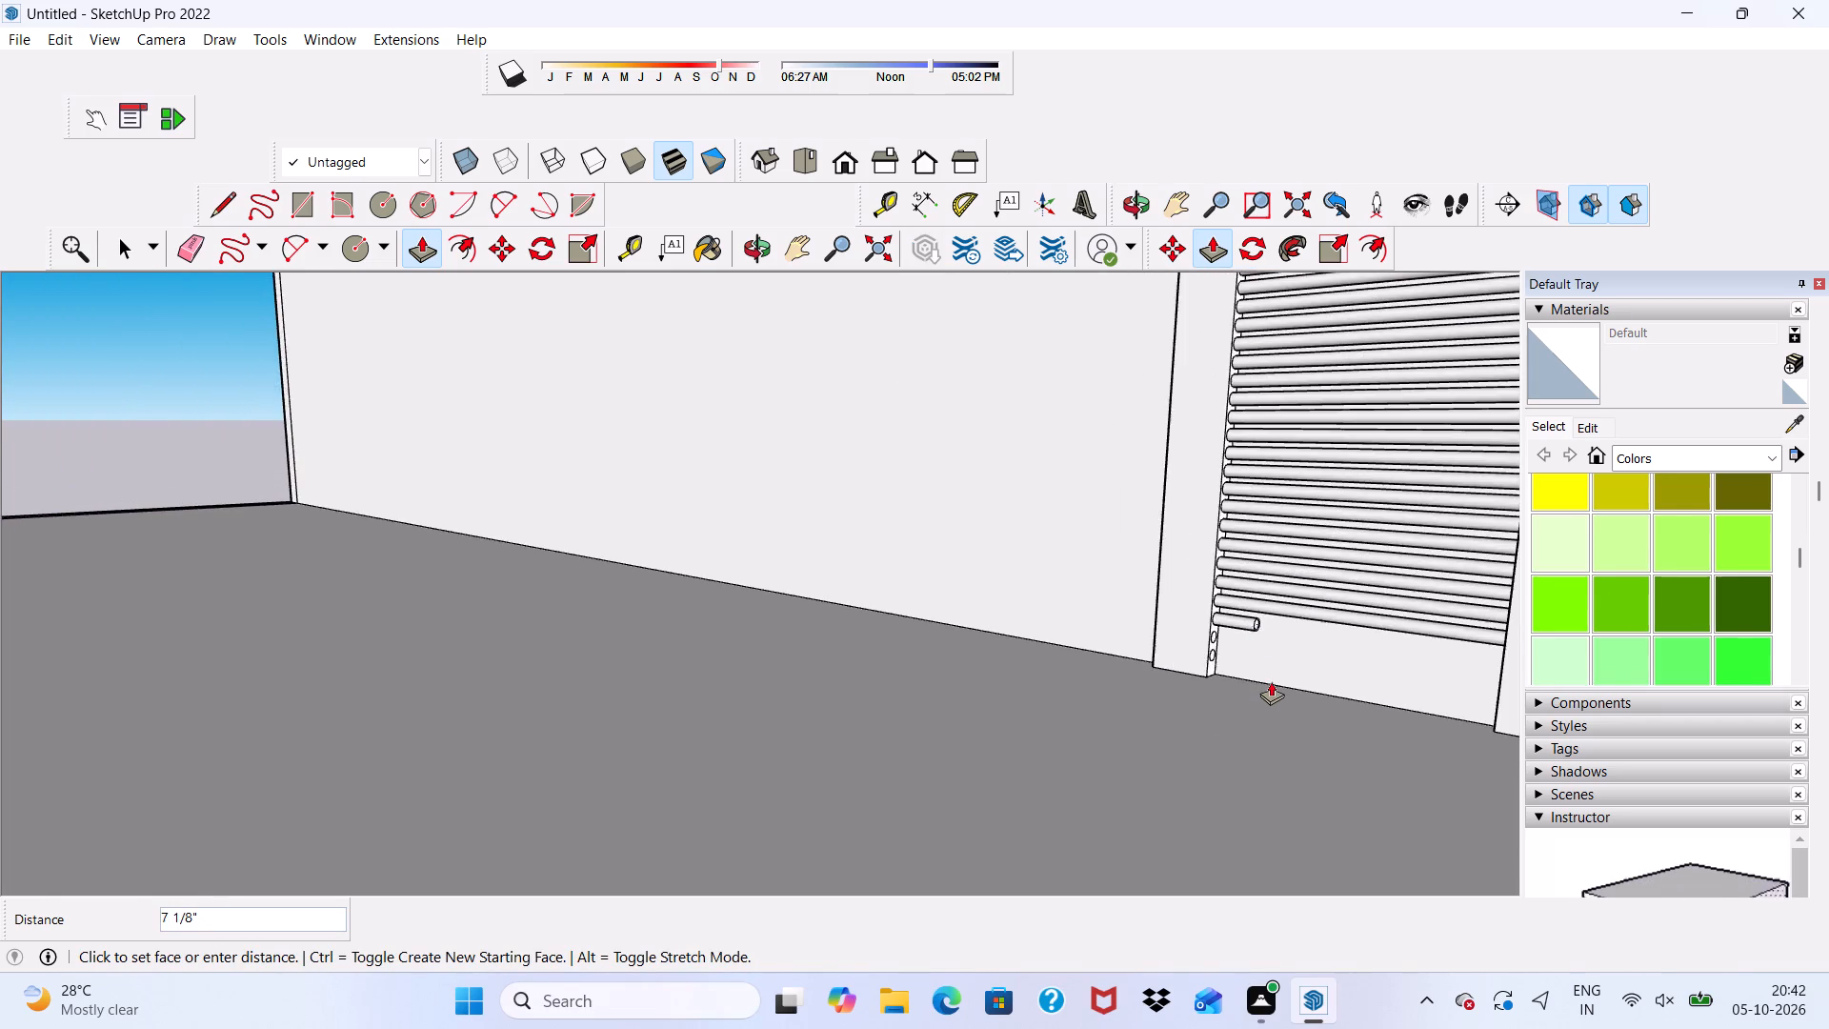
scroll(1271, 681, "down", 5)
scroll(1271, 681, "up", 1)
scroll(1271, 681, "down", 20)
scroll(1271, 681, "down", 1)
scroll(1320, 705, "up", 4)
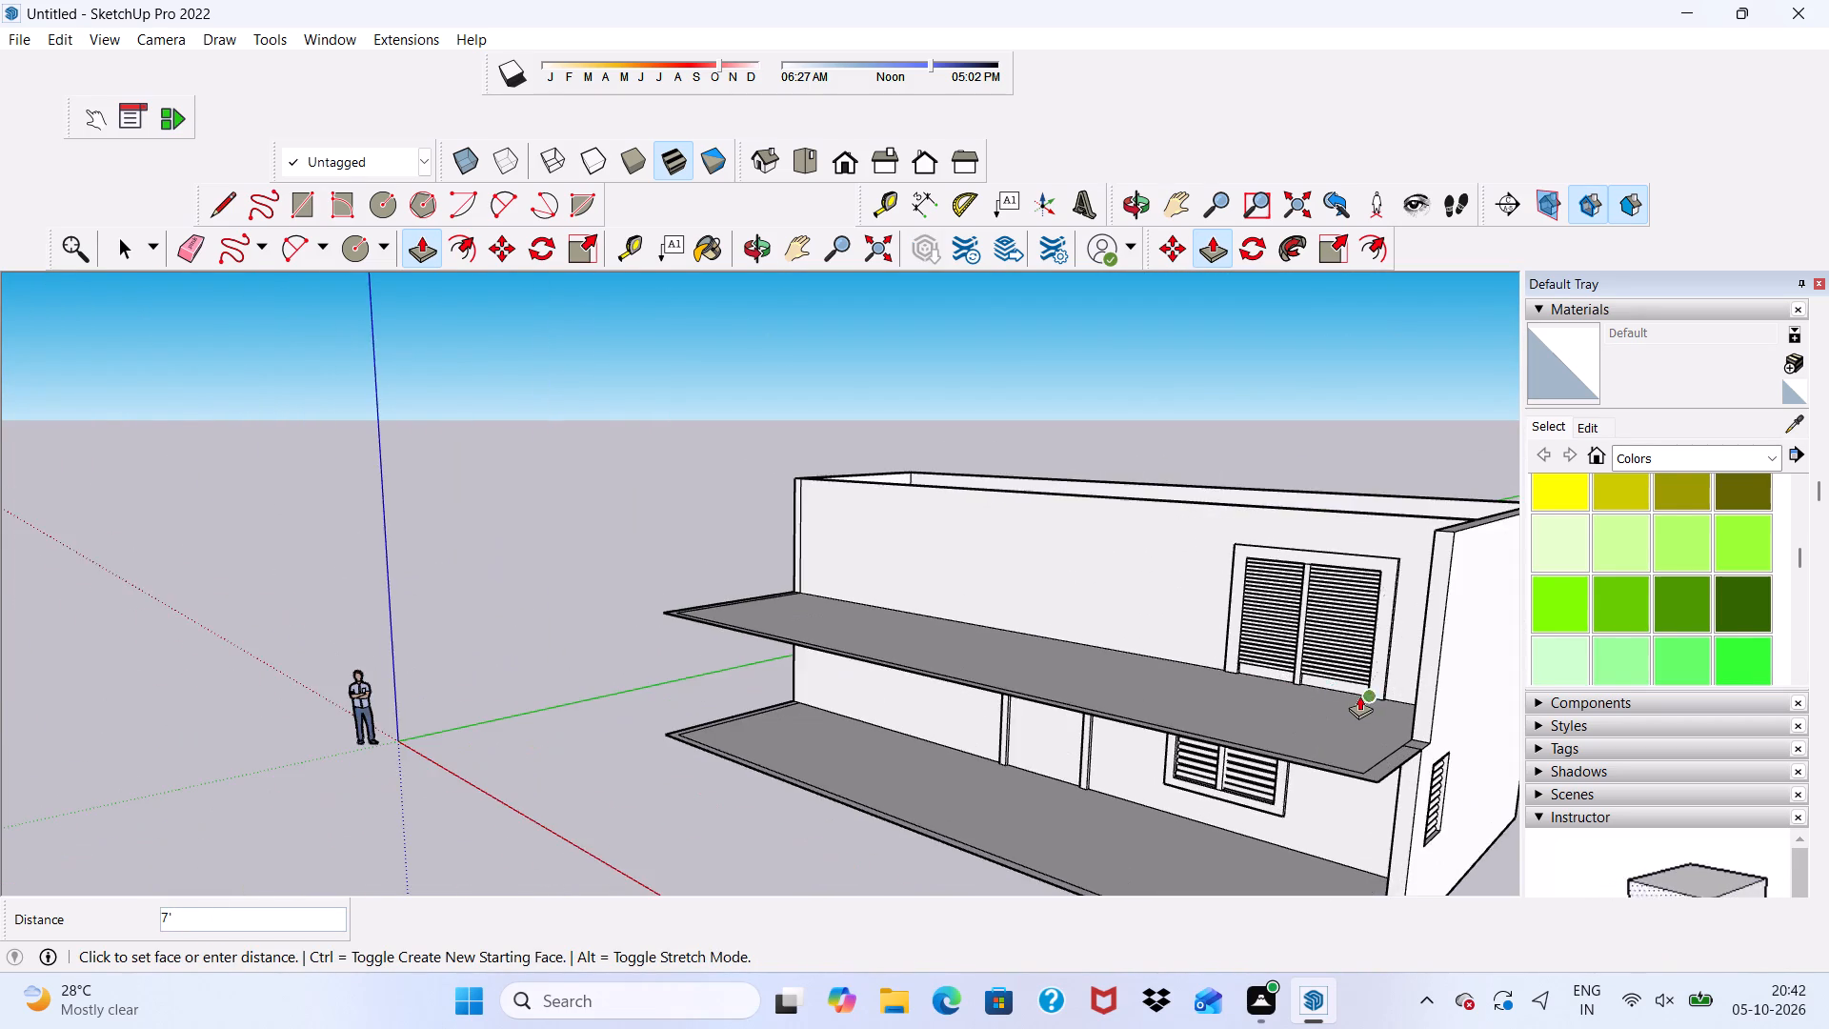
scroll(1361, 696, "up", 7)
left_click(1365, 696)
Push/Pull the twenty-eighth jamb circle from the top about 7' 1 5/16" across the door opening into the opposite jamb.
scroll(1243, 658, "up", 4)
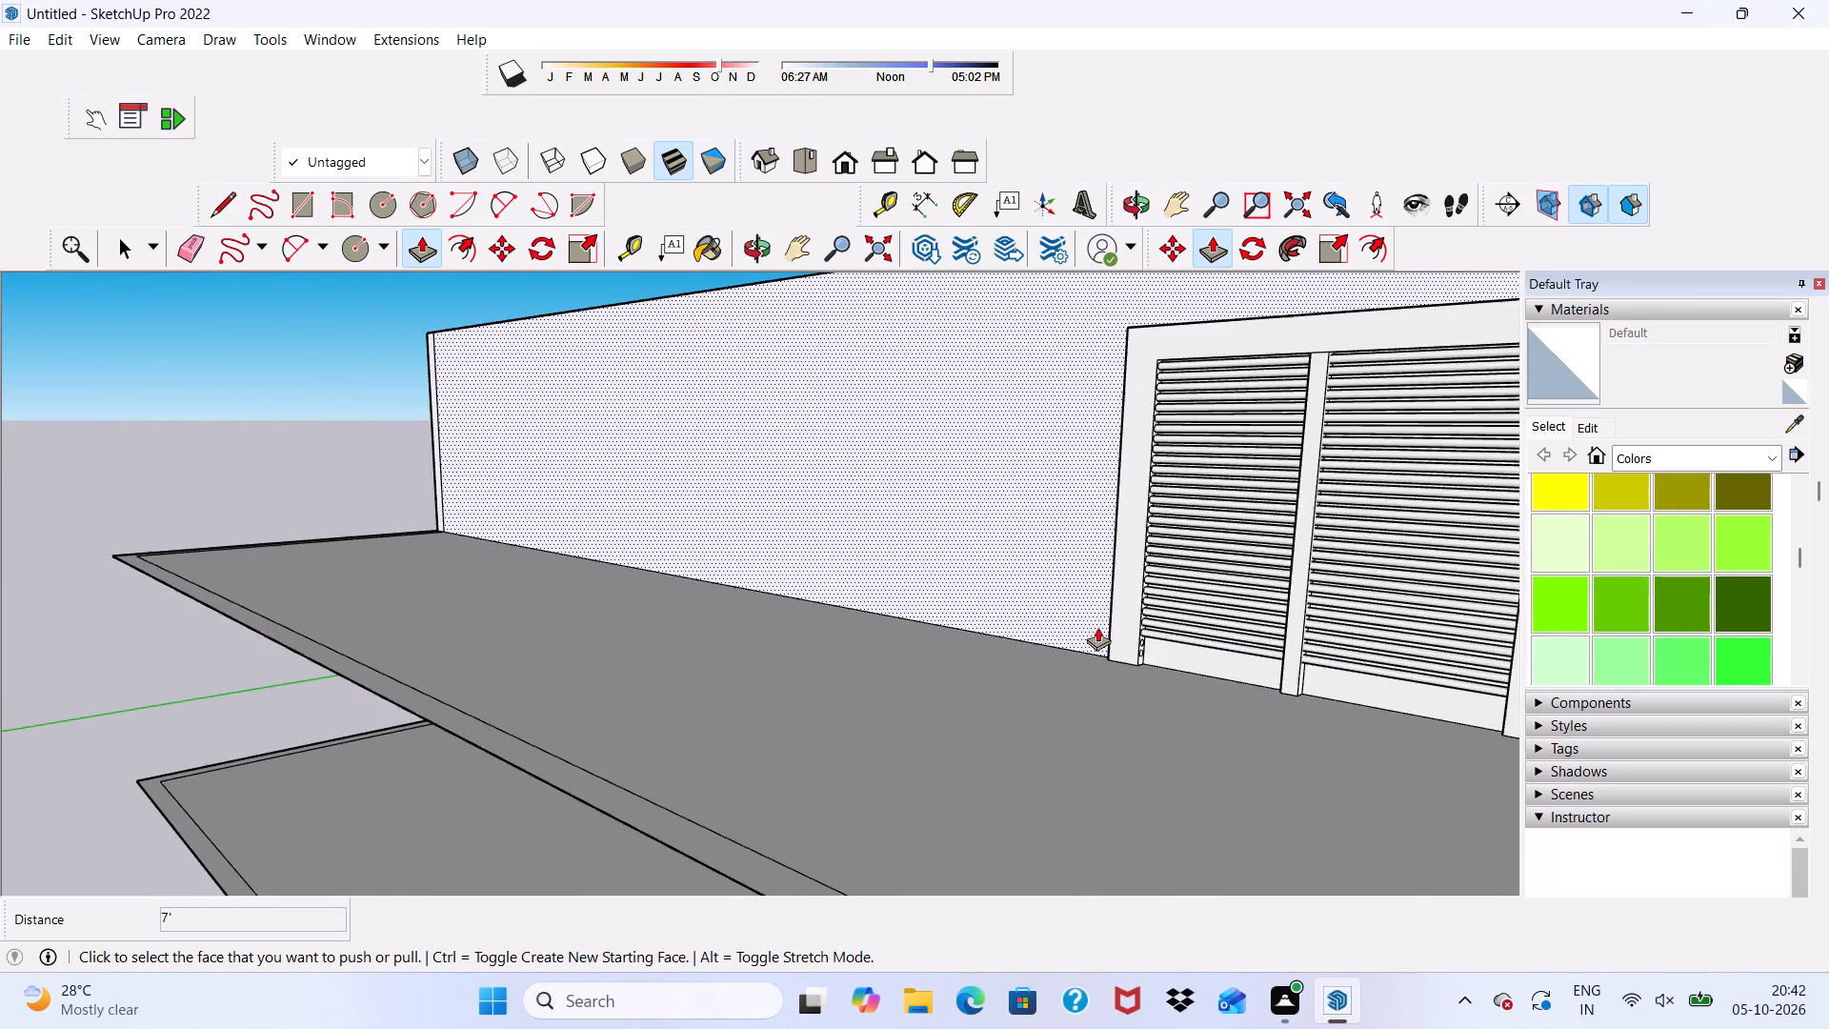
scroll(1097, 627, "up", 4)
scroll(1229, 666, "up", 13)
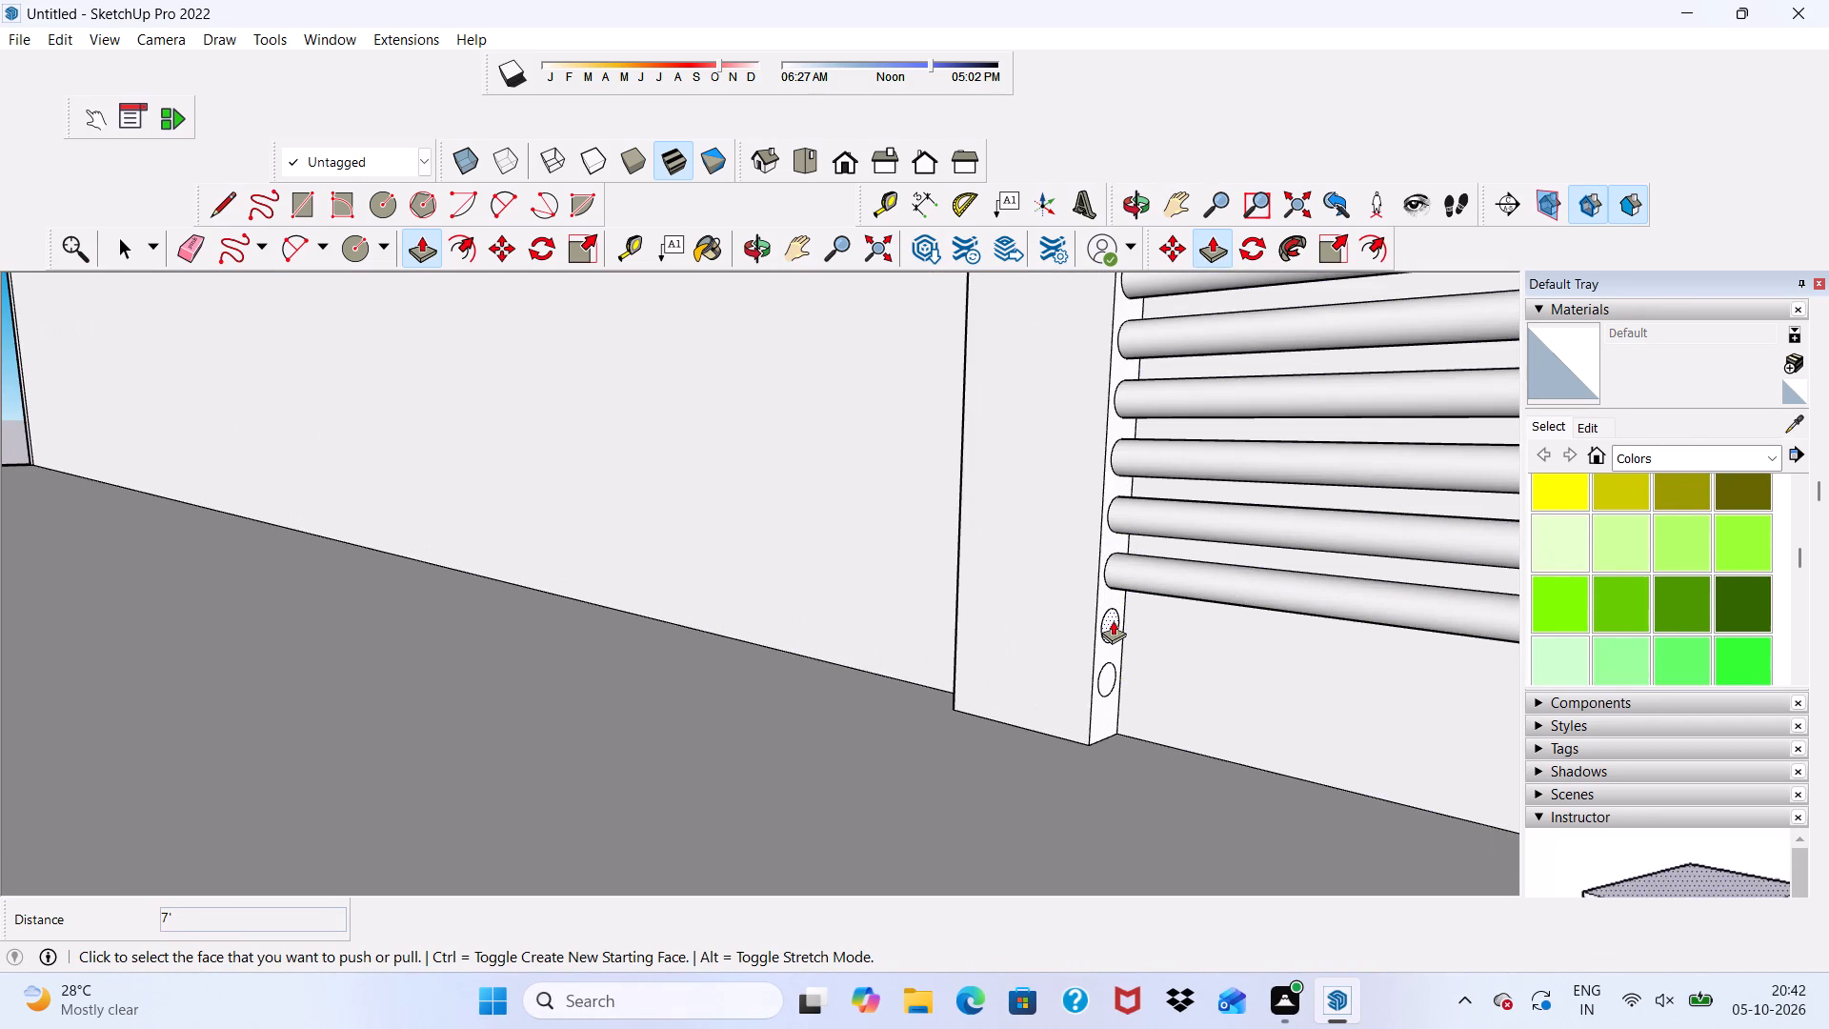
left_click(1113, 620)
scroll(1113, 620, "down", 4)
scroll(1197, 630, "down", 14)
scroll(1178, 657, "up", 1)
scroll(1178, 657, "down", 2)
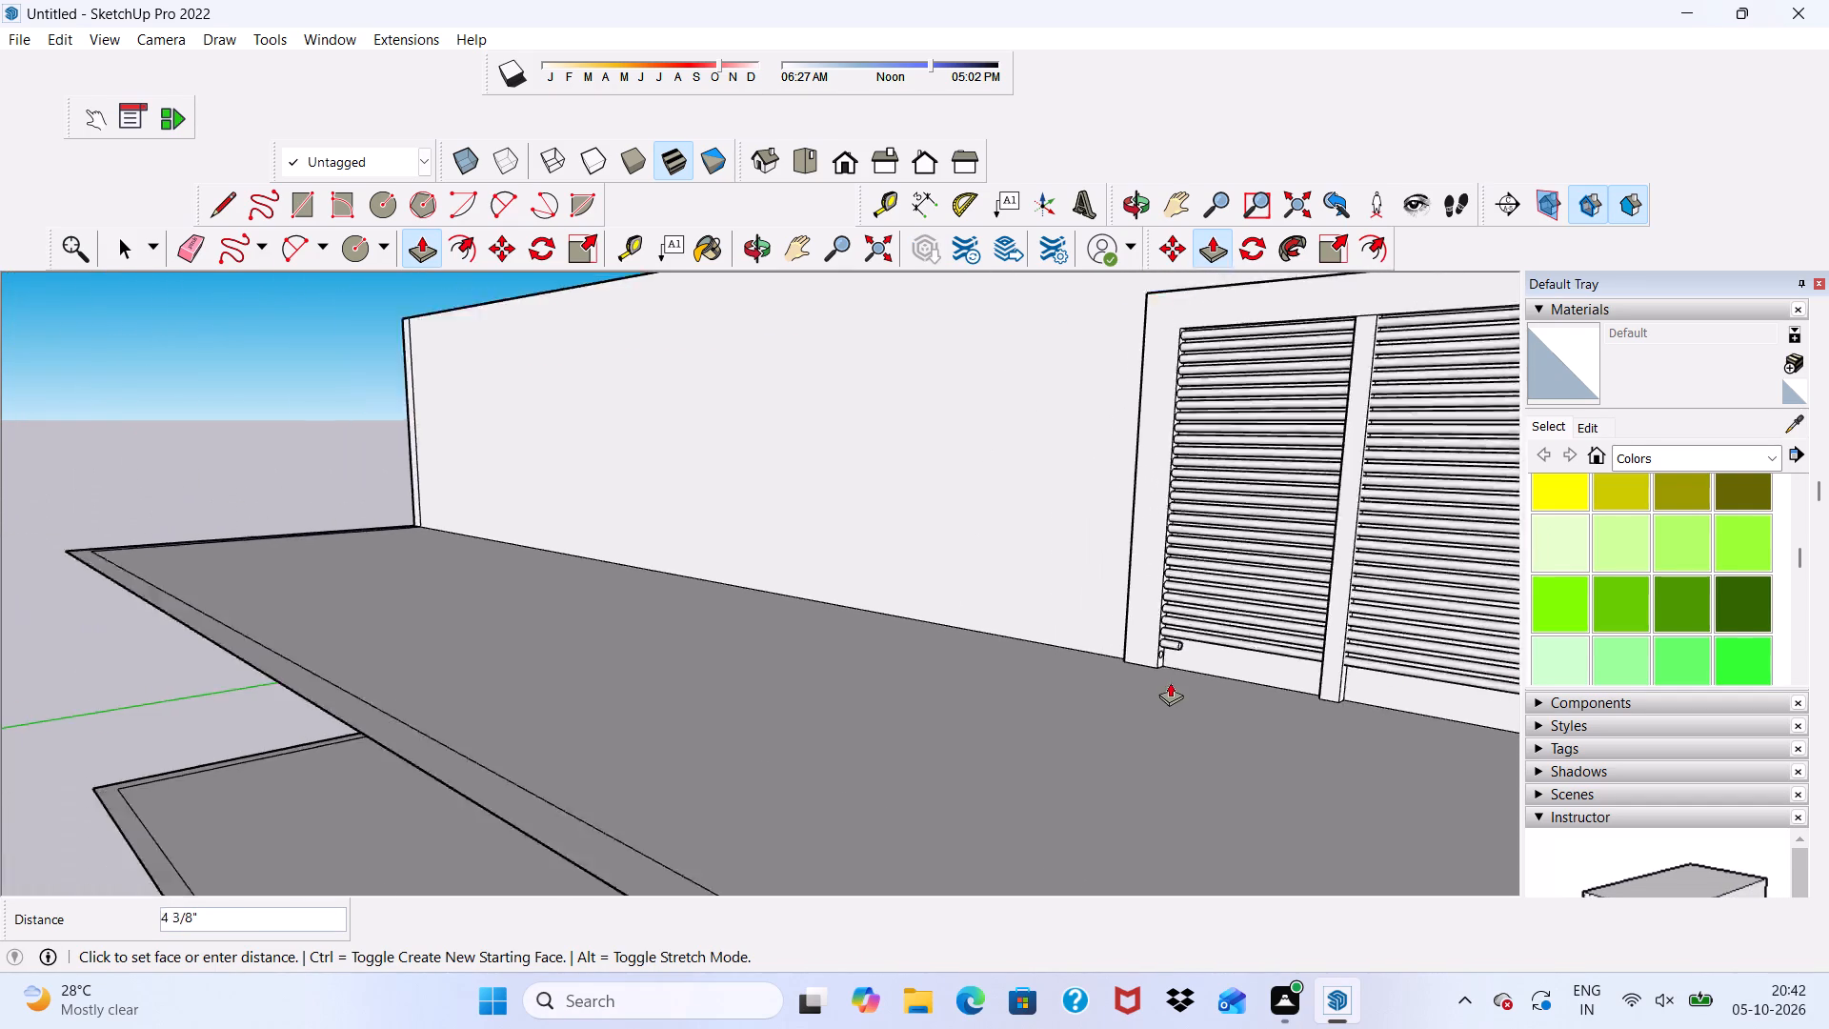
scroll(1170, 682, "down", 5)
scroll(1164, 694, "up", 1)
scroll(1168, 718, "down", 5)
scroll(1310, 688, "up", 3)
scroll(1403, 711, "up", 4)
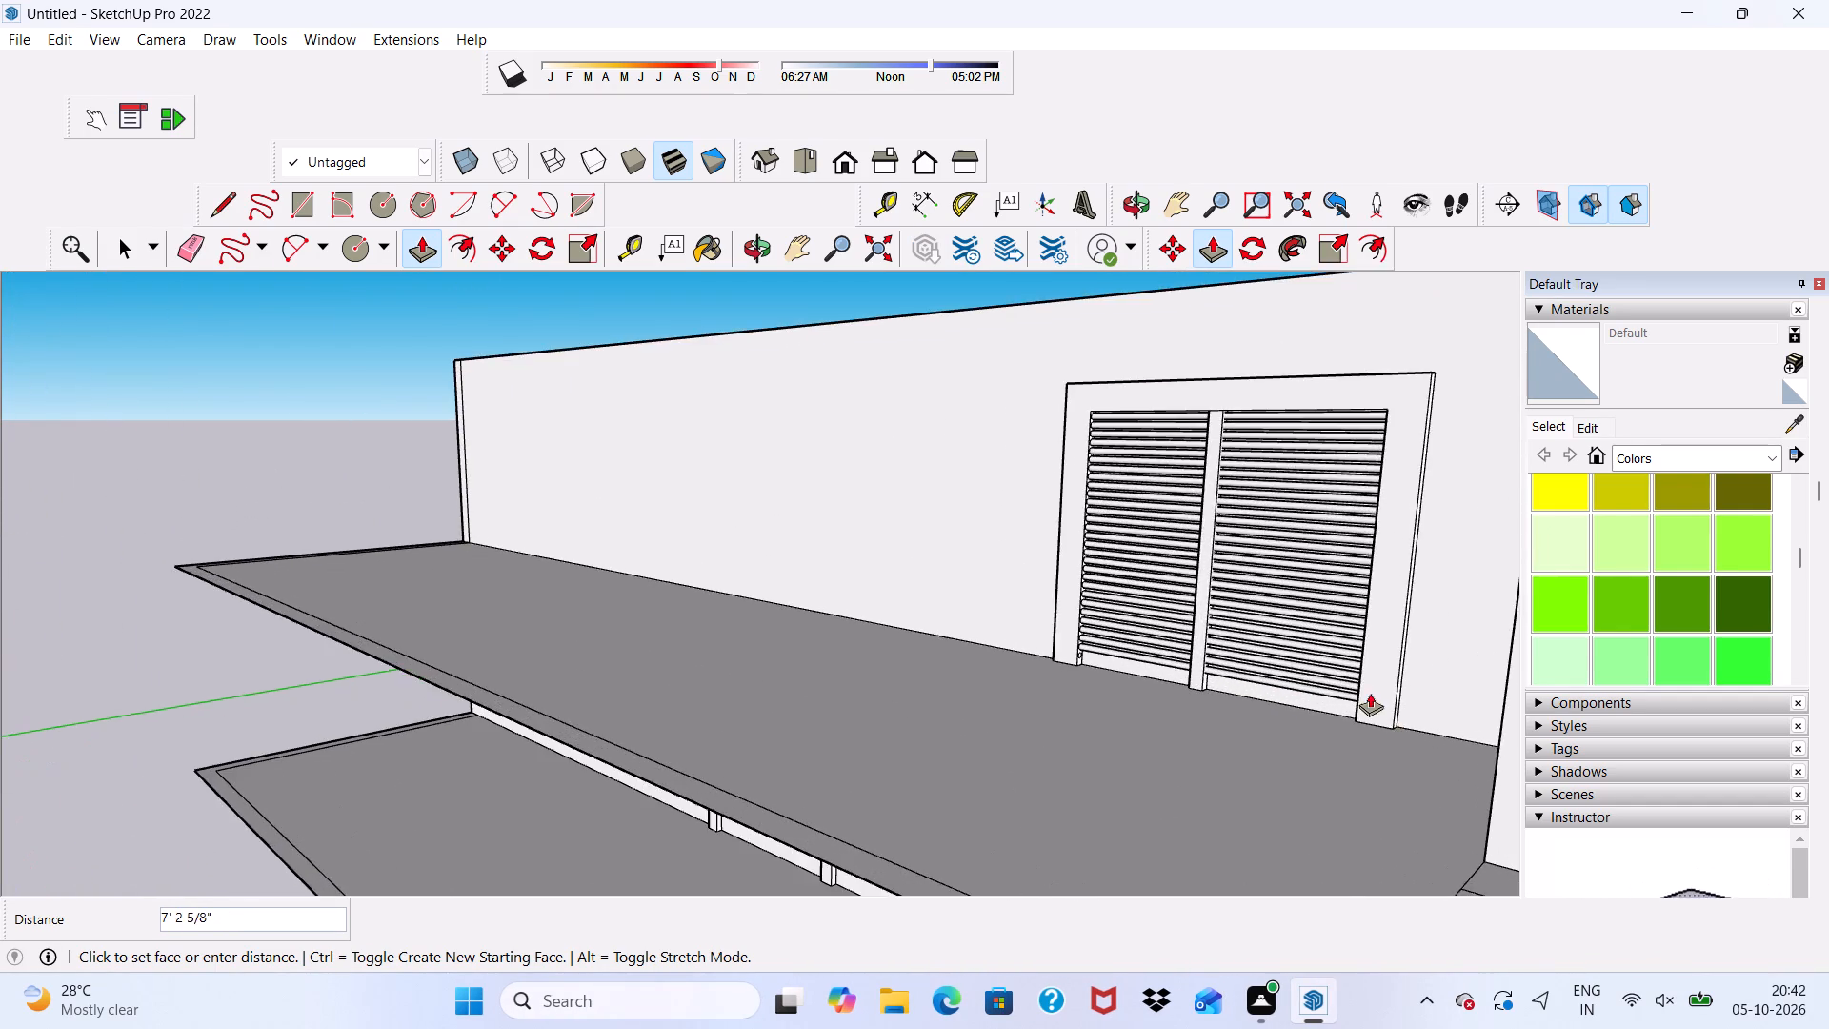
scroll(1369, 693, "up", 5)
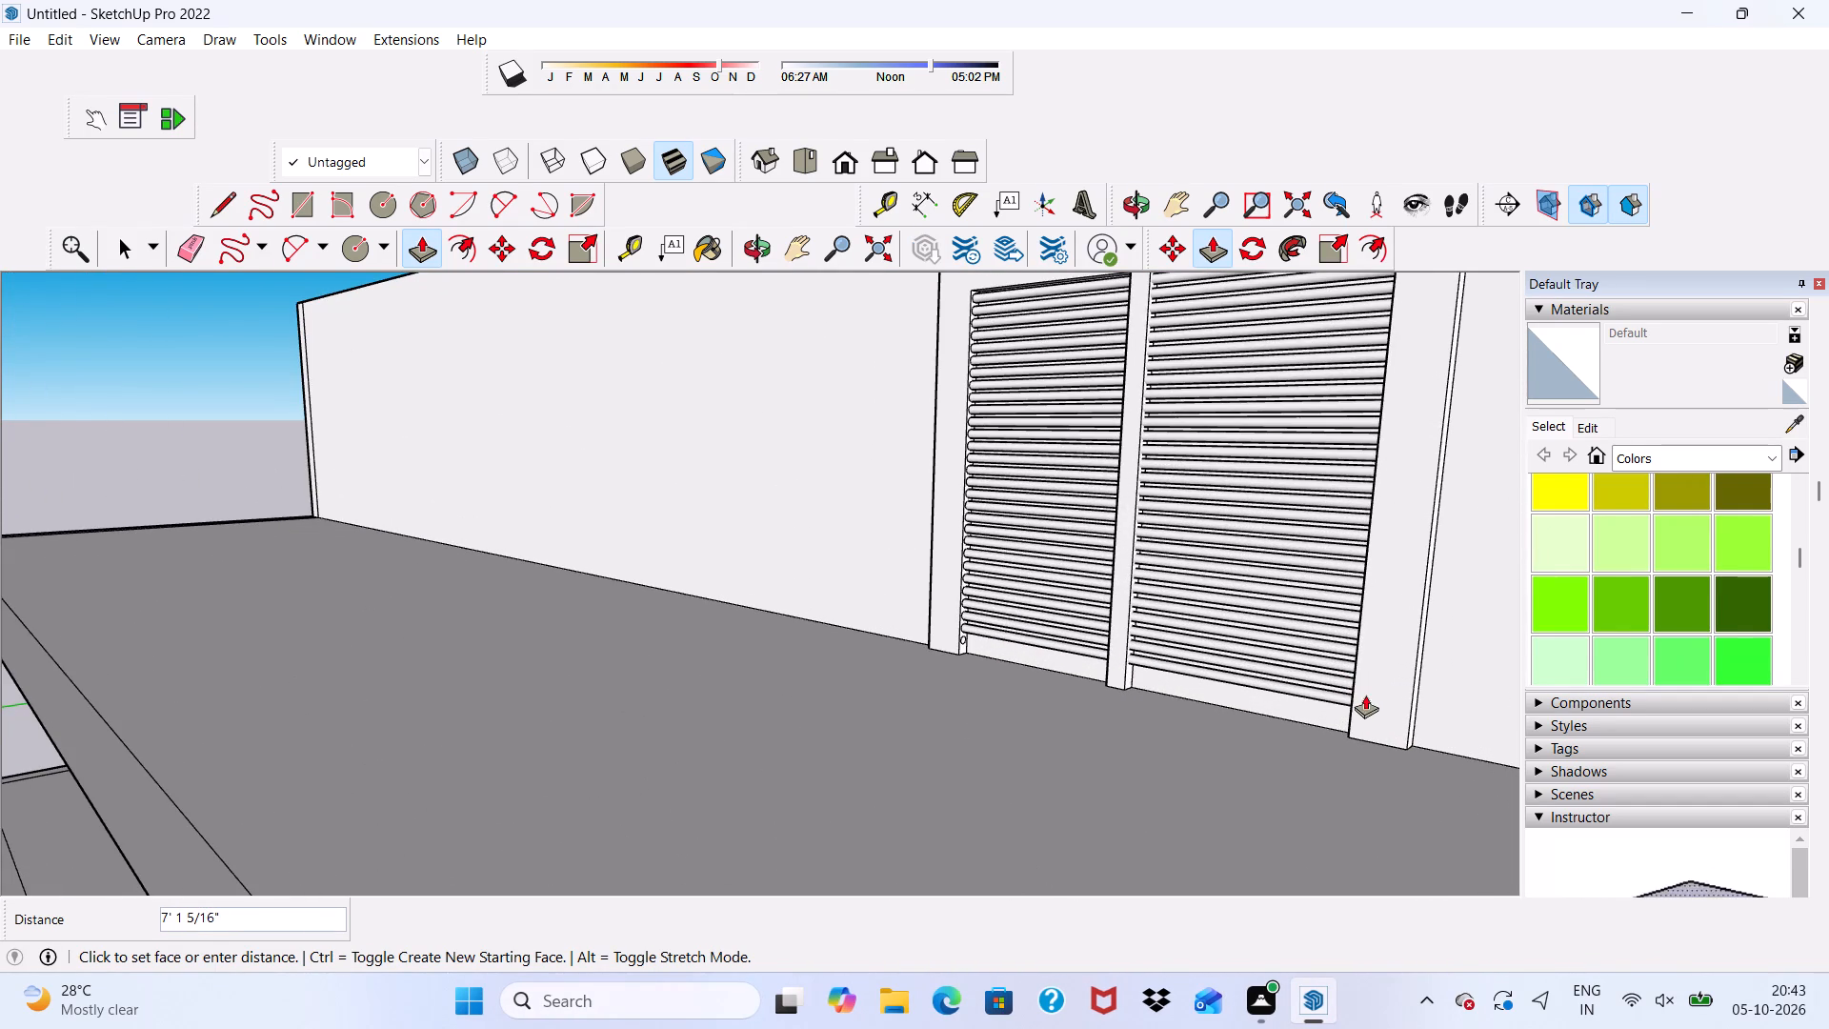
left_click(1365, 695)
Push/Pull the lowest remaining jamb circle about 6' 11 3/4" across the door opening to the opposite jamb.
scroll(752, 641, "up", 4)
scroll(1107, 650, "up", 5)
scroll(1094, 629, "down", 1)
scroll(1094, 629, "up", 3)
scroll(958, 615, "up", 3)
scroll(1133, 653, "up", 3)
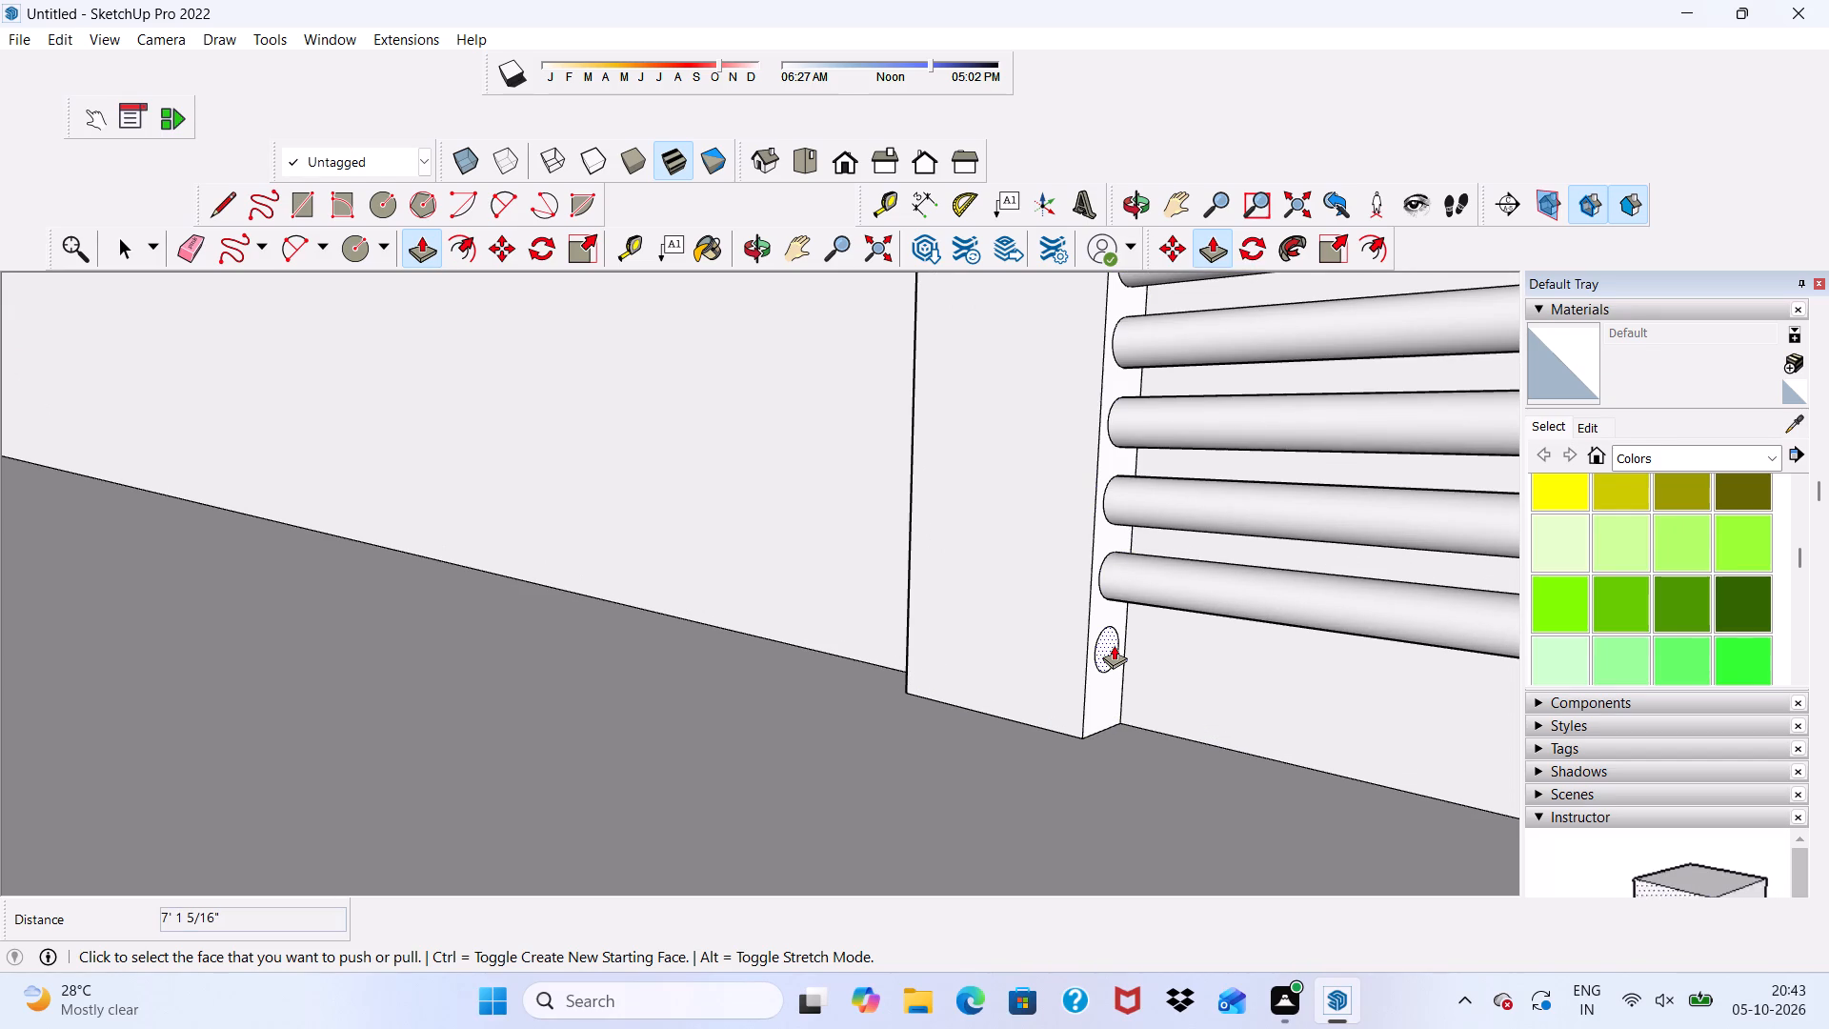
left_click(1114, 645)
scroll(1114, 645, "down", 20)
scroll(1114, 645, "down", 3)
scroll(1147, 630, "up", 1)
scroll(1147, 630, "down", 2)
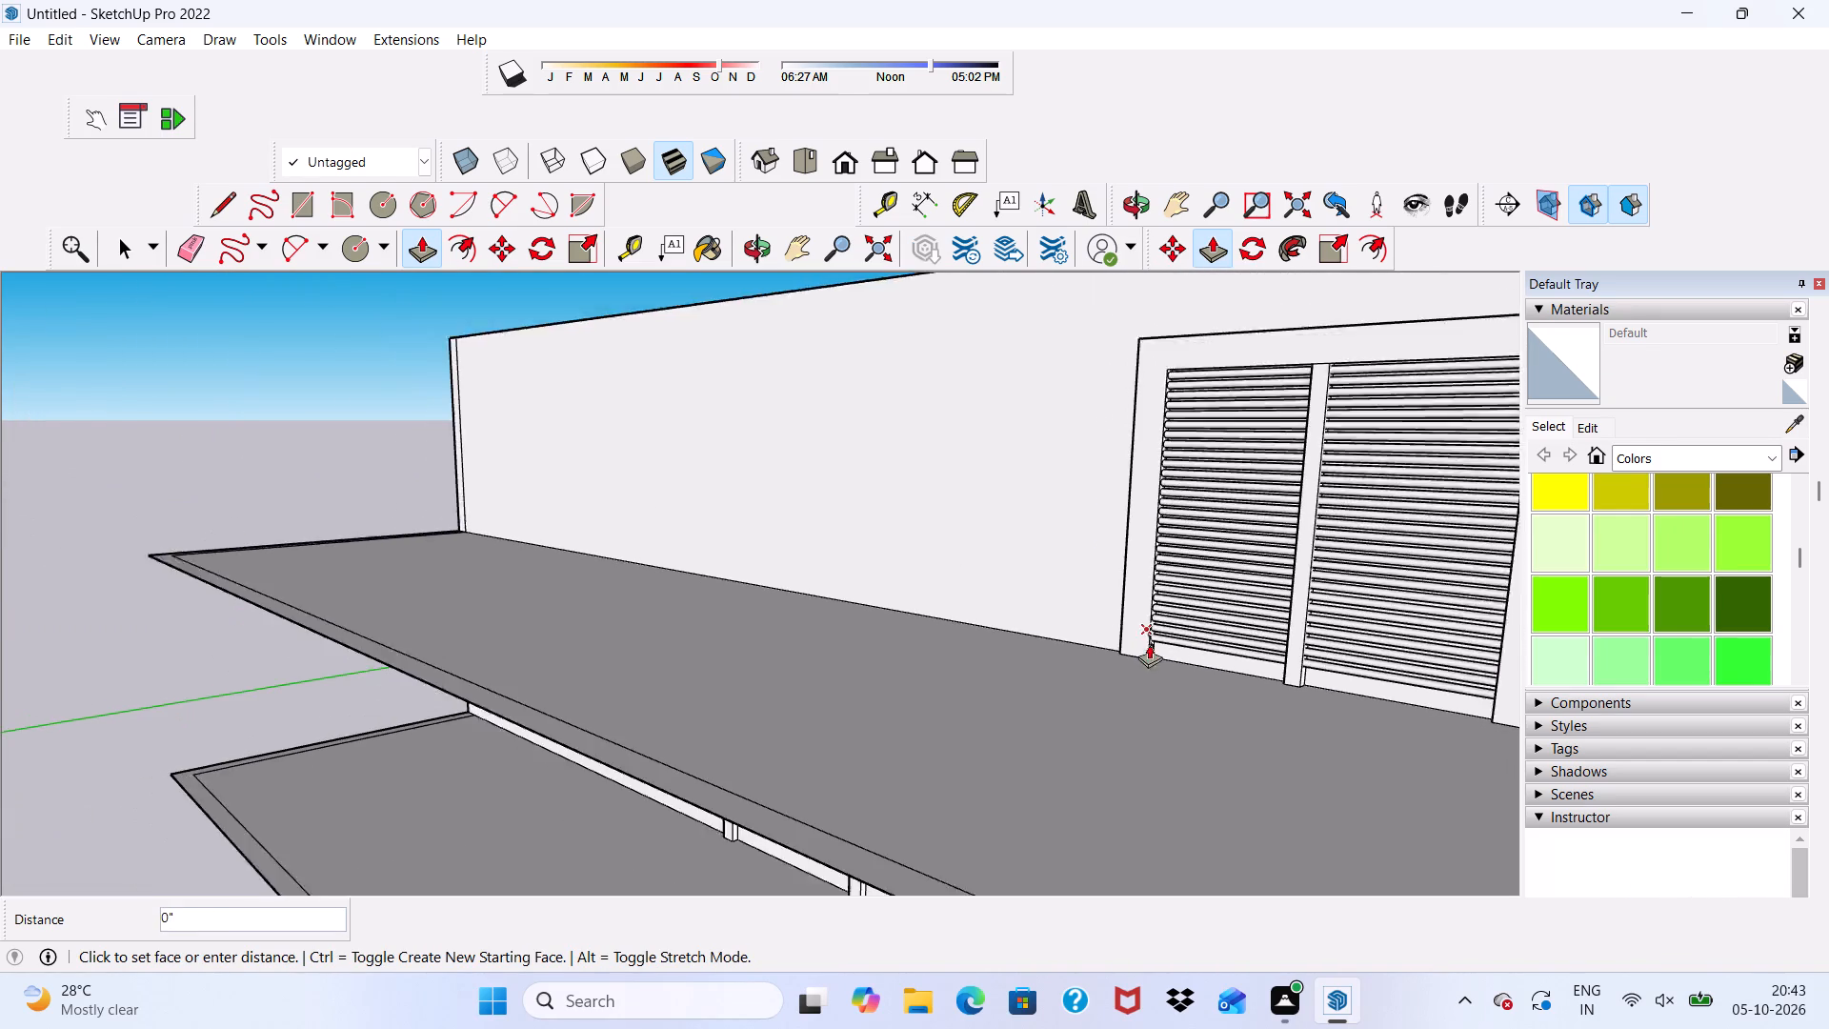
scroll(1149, 644, "down", 1)
scroll(1340, 736, "up", 4)
left_click(1503, 687)
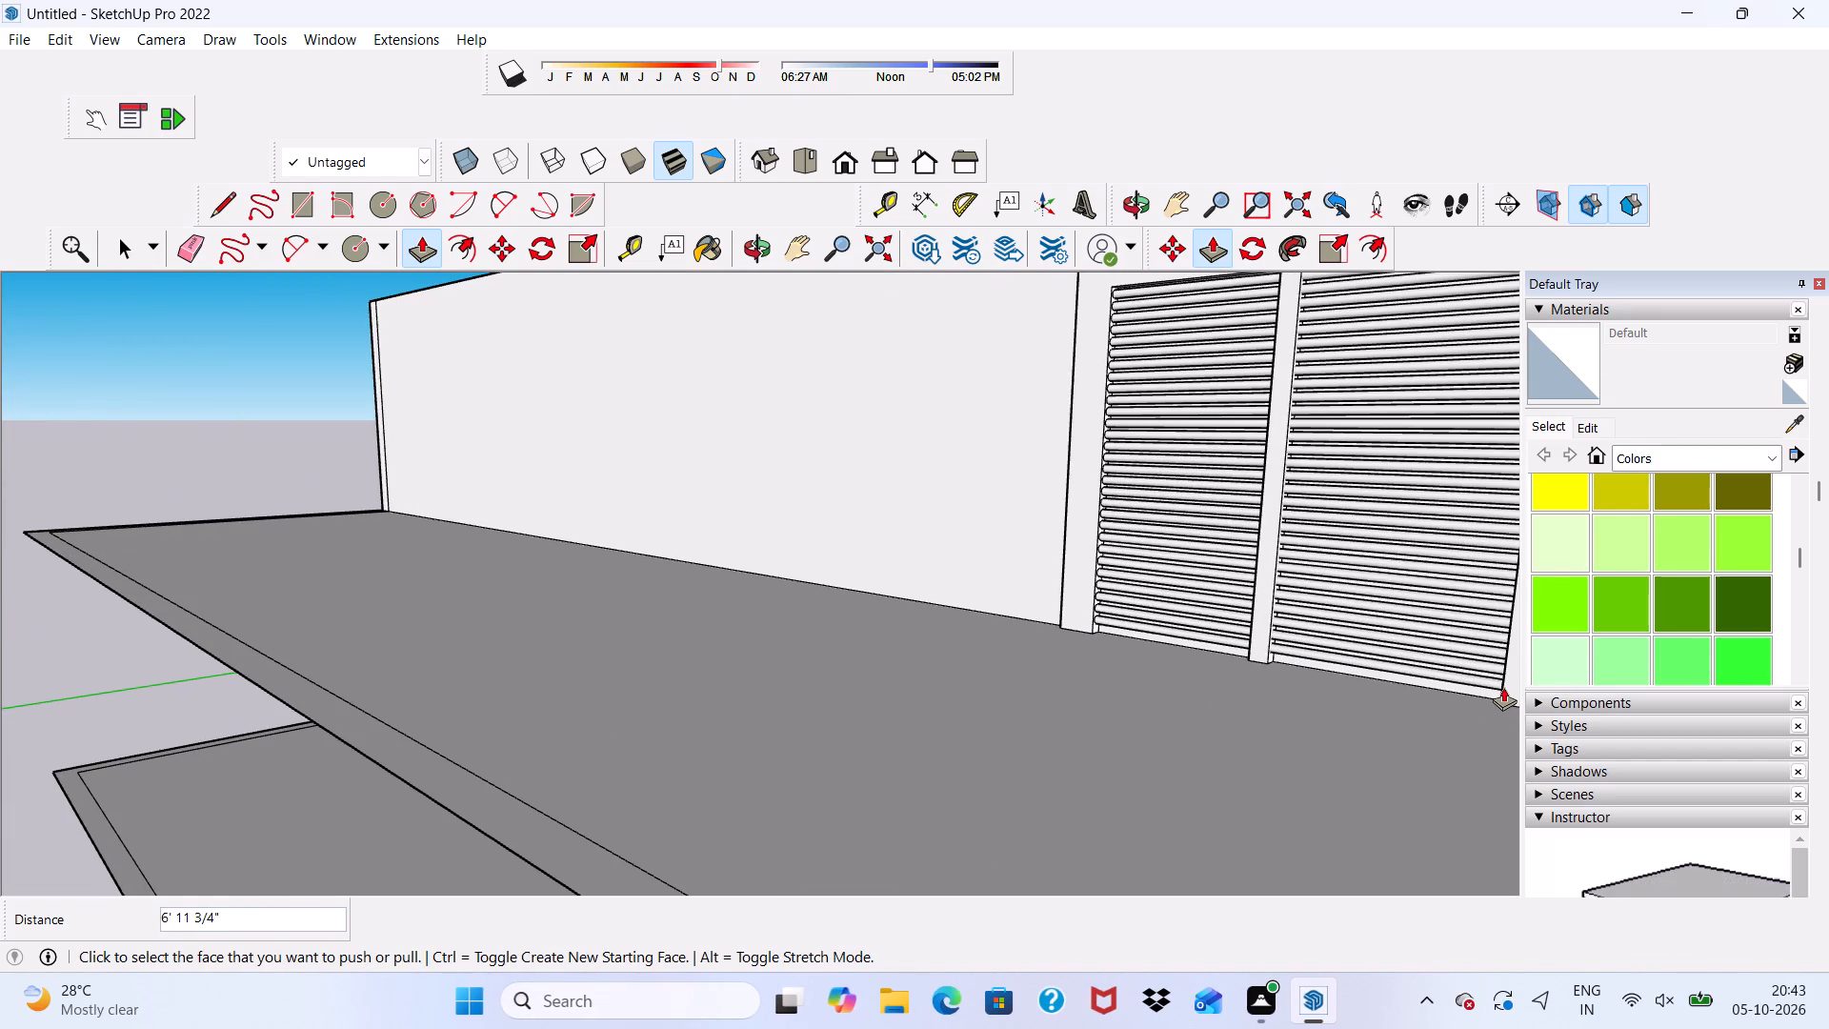
scroll(1503, 687, "down", 9)
key("space")
Examine the upper-floor barred door up close and the whole building in the right and front views.
scroll(1255, 663, "down", 9)
middle_click_drag(1236, 591, 1358, 561)
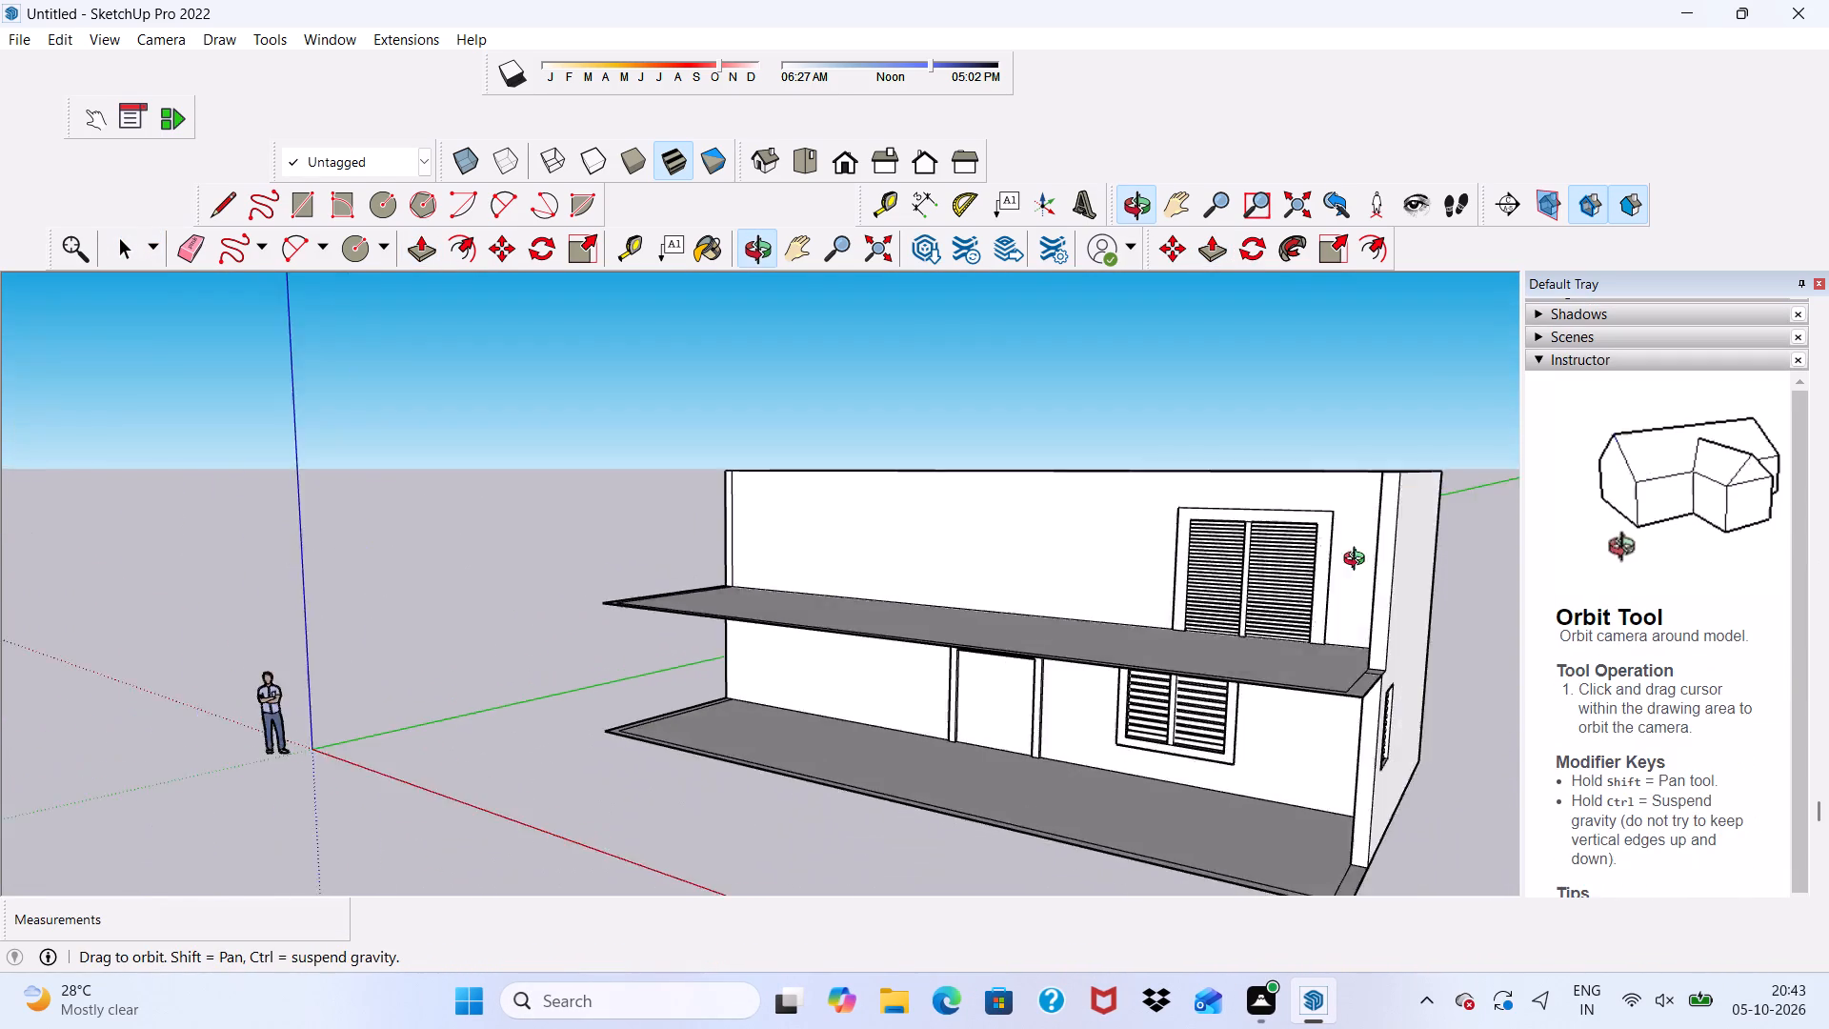
middle_click_drag(1358, 561, 1526, 552)
scroll(1398, 552, "up", 3)
scroll(1307, 538, "down", 1)
scroll(1304, 537, "up", 1)
scroll(1014, 470, "up", 6)
scroll(854, 708, "up", 2)
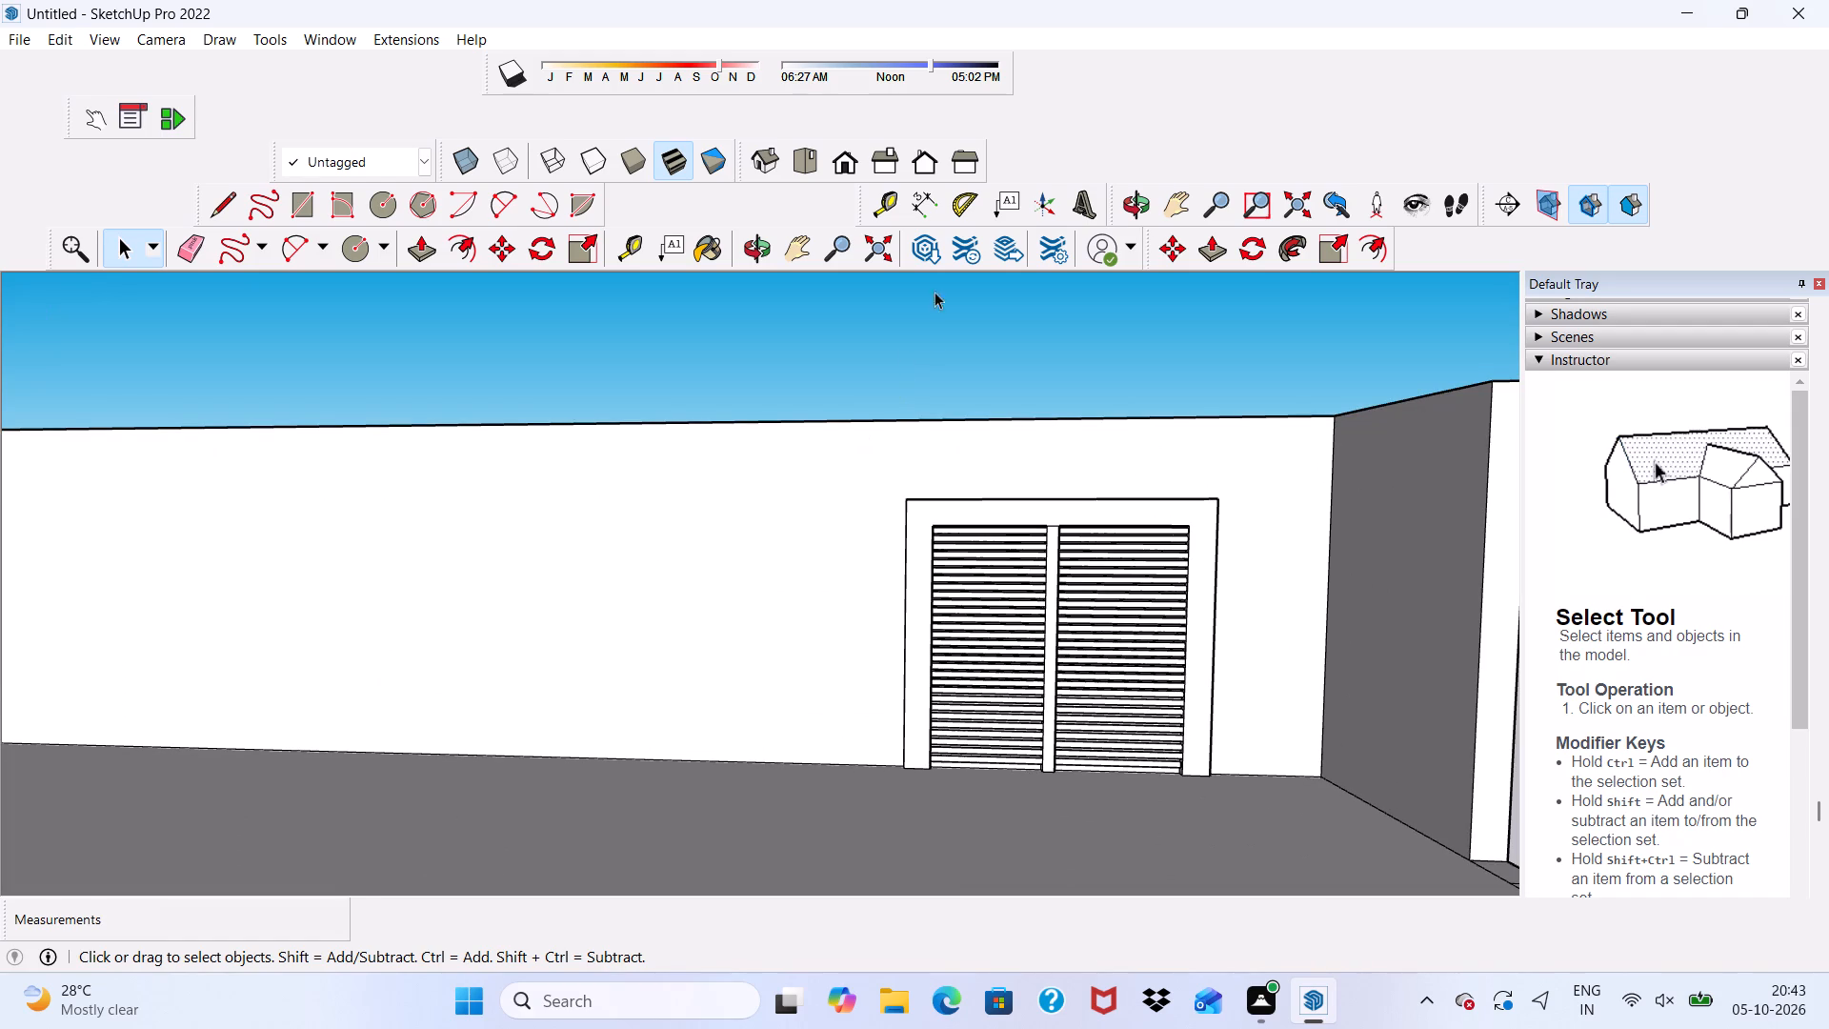
left_click(866, 158)
scroll(853, 302, "down", 4)
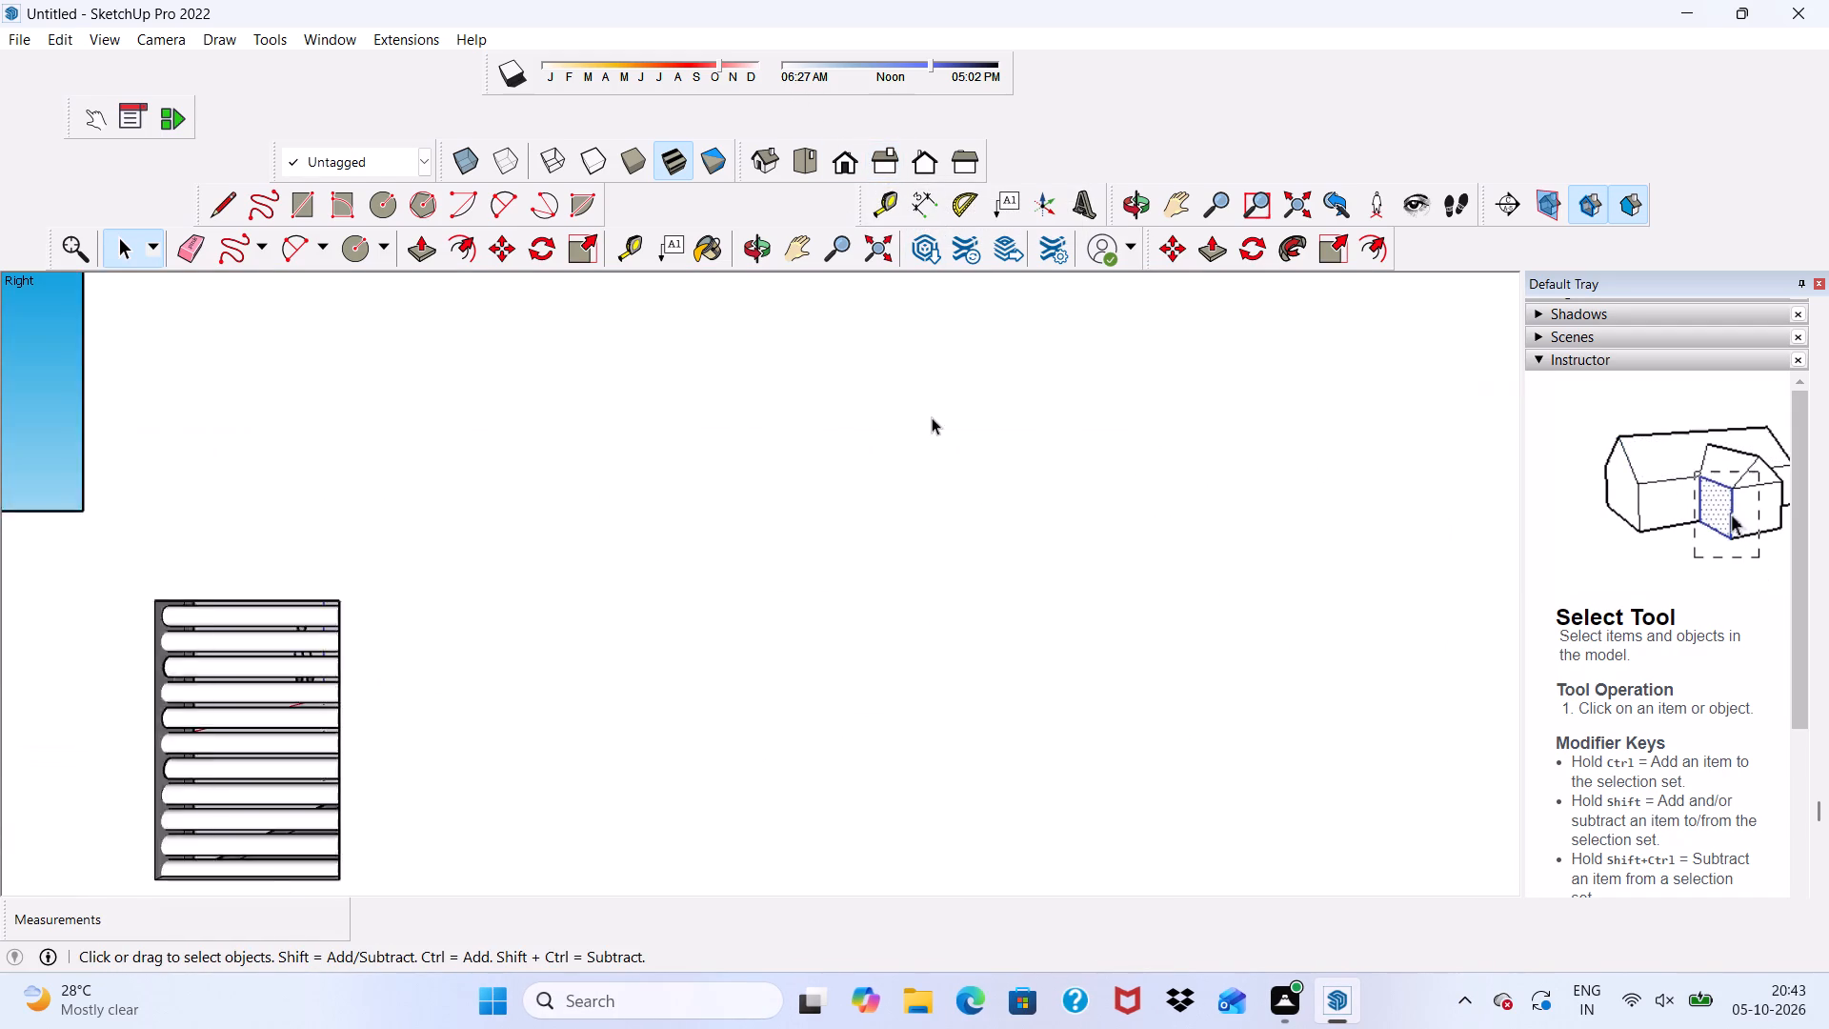
scroll(932, 417, "down", 14)
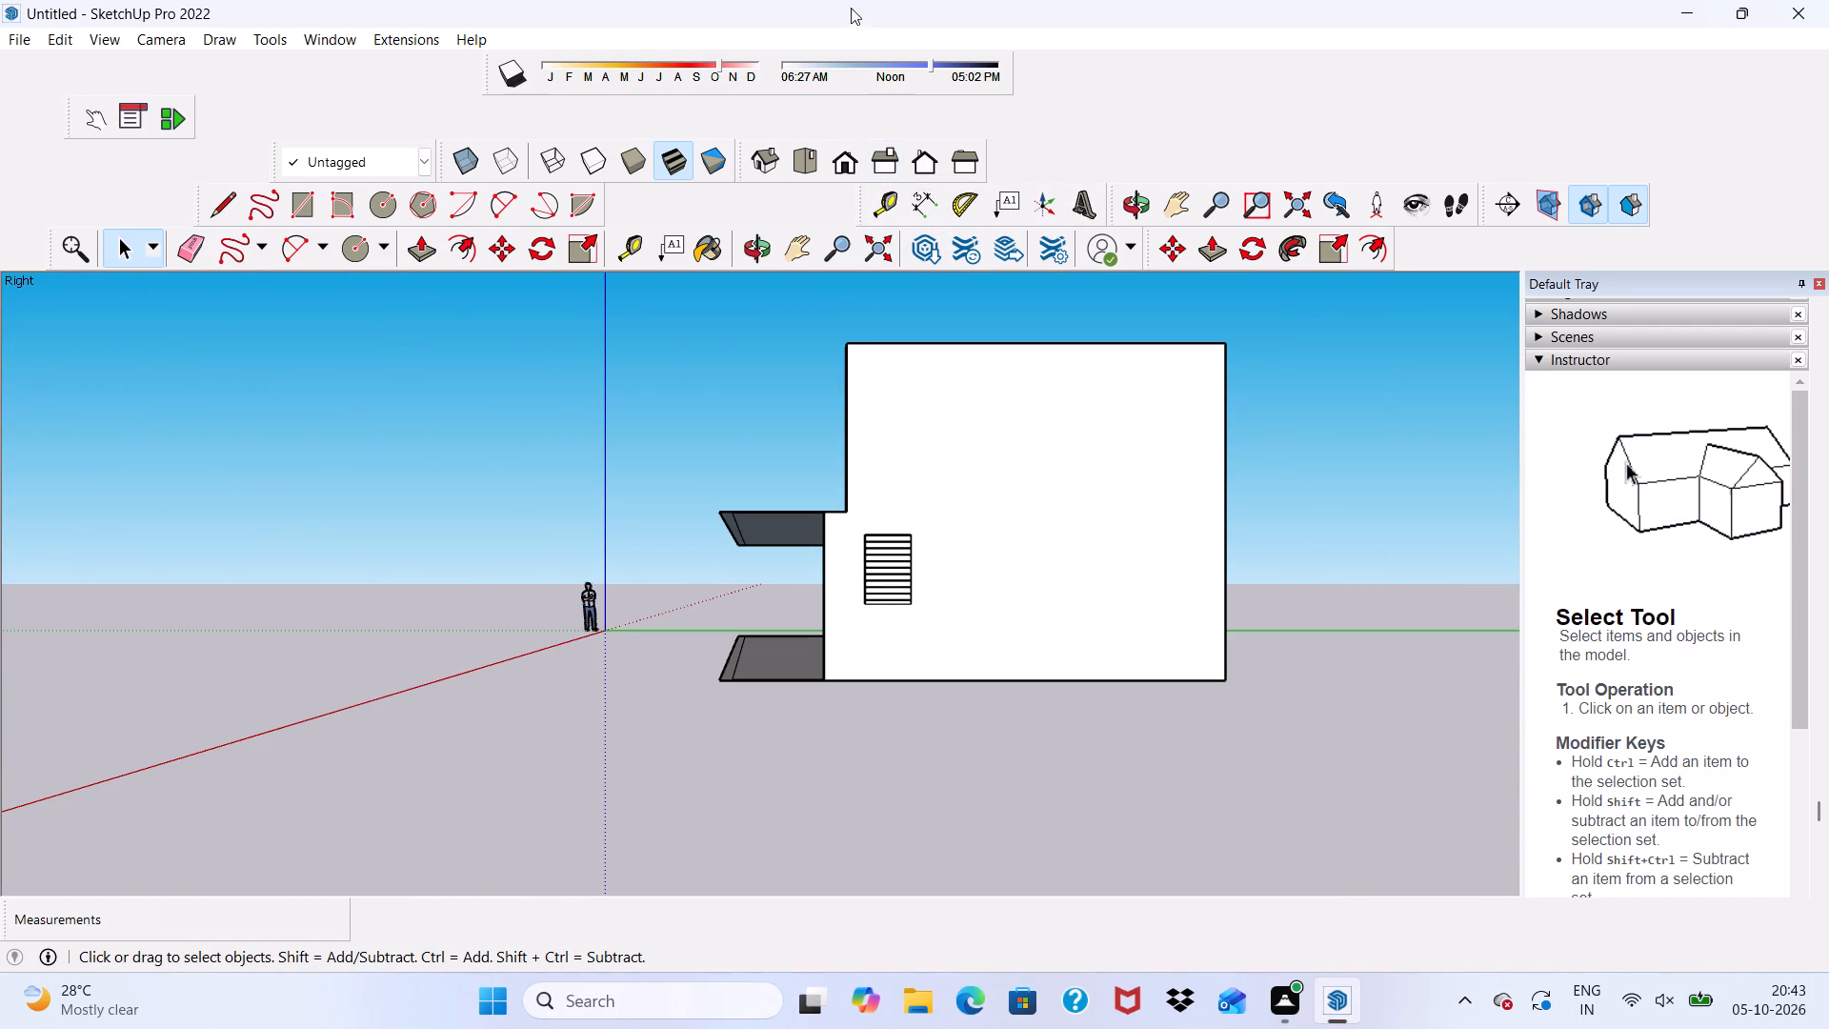
left_click(839, 173)
scroll(1051, 564, "up", 5)
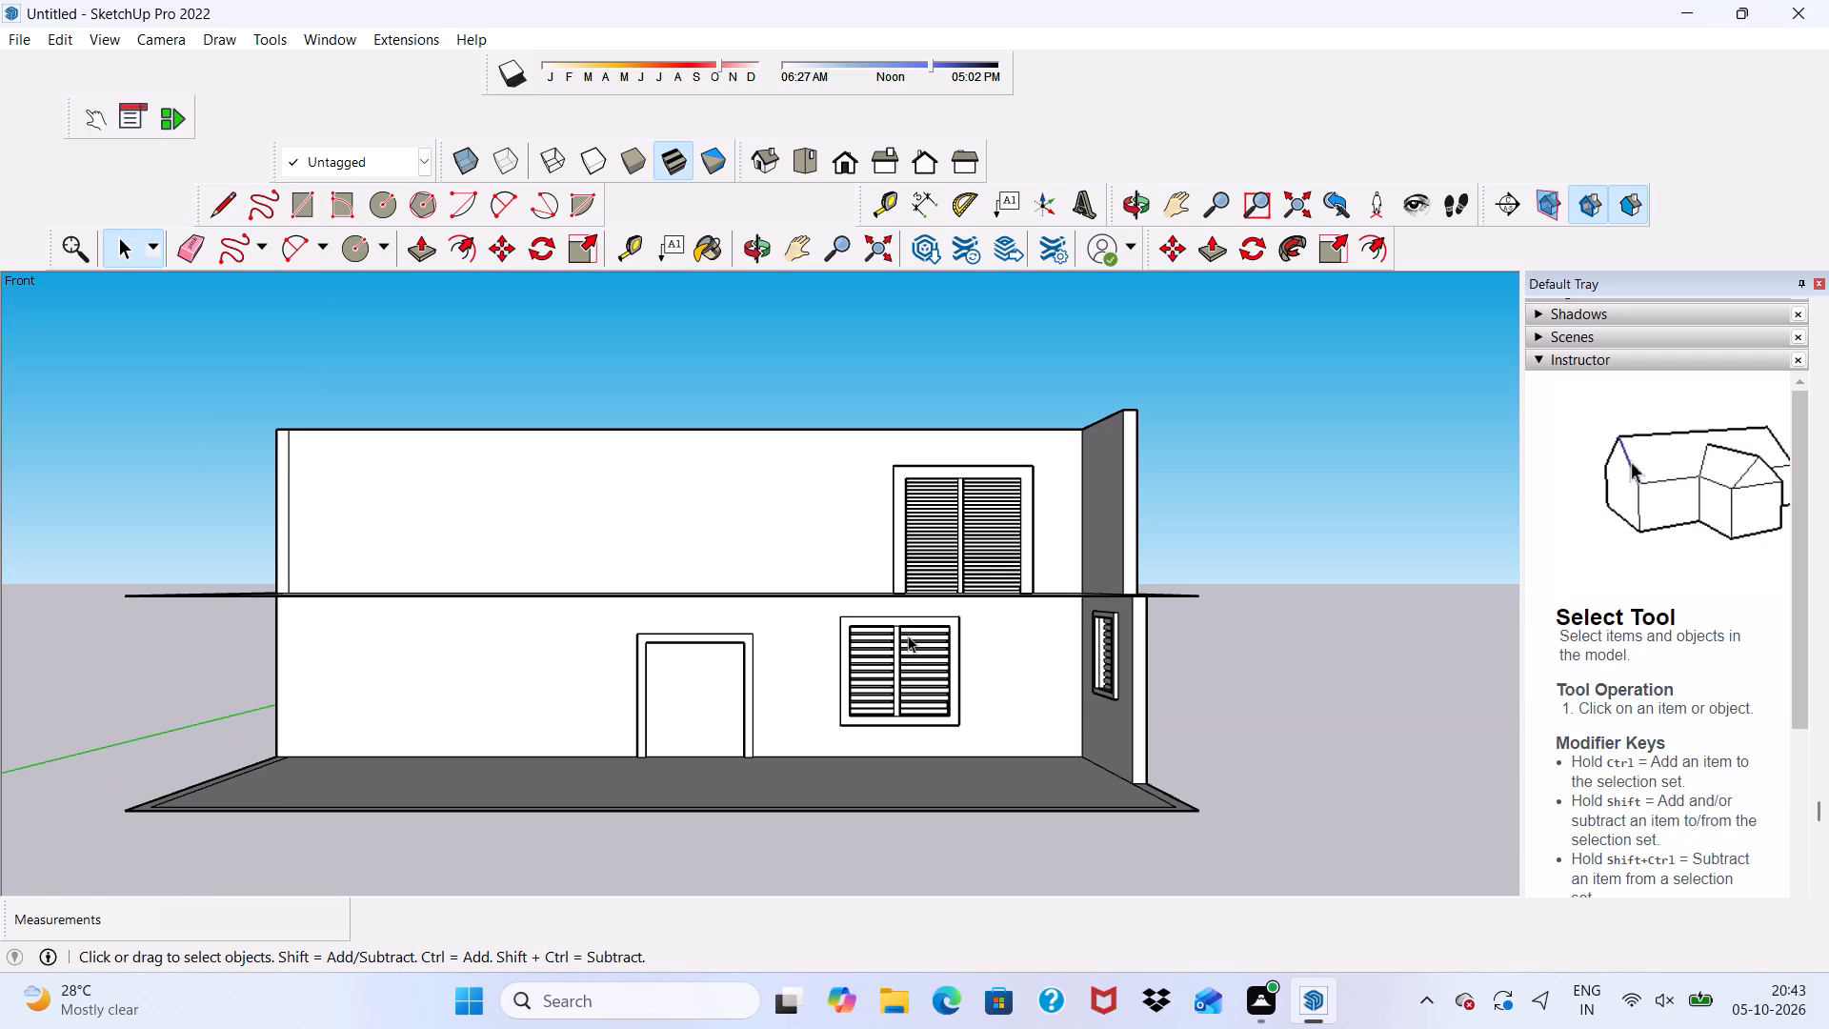
scroll(895, 781, "down", 4)
scroll(894, 795, "up", 1)
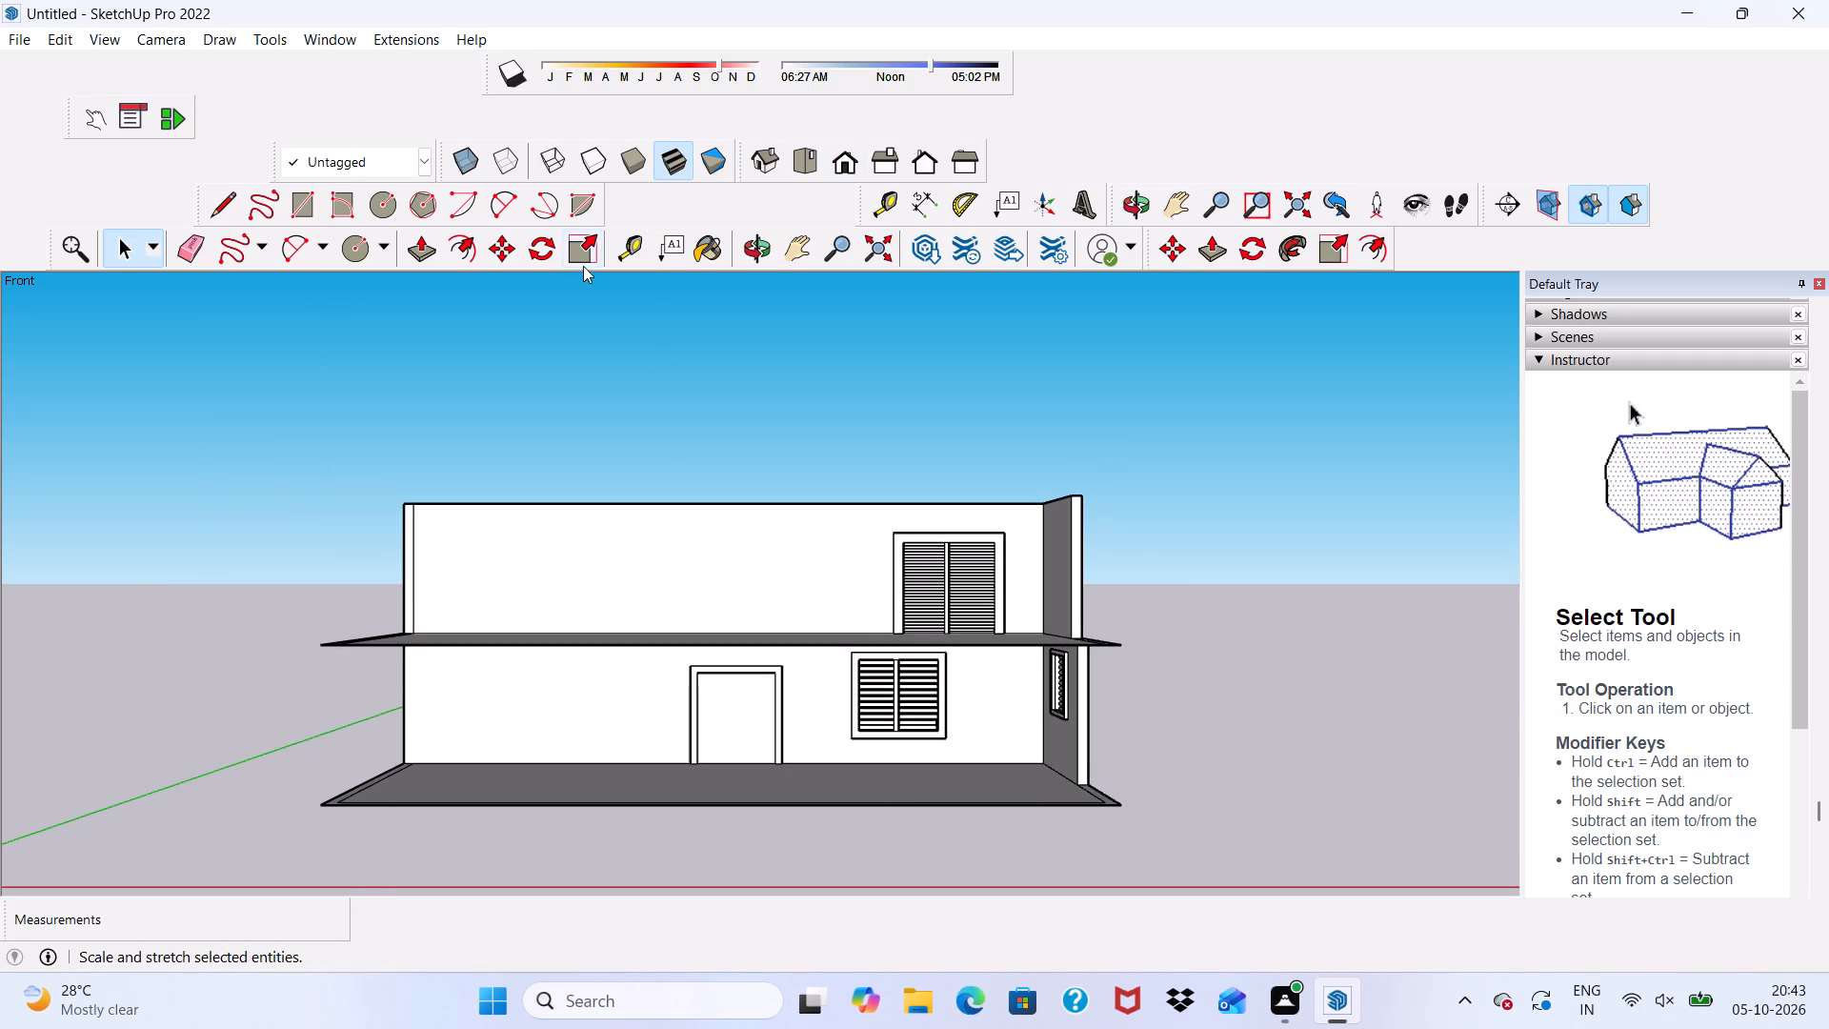
Draw a window rectangle about 7' 9 5/16" by 5' 10 13/16" on the upper-floor front wall beside the barred door.
left_click(319, 199)
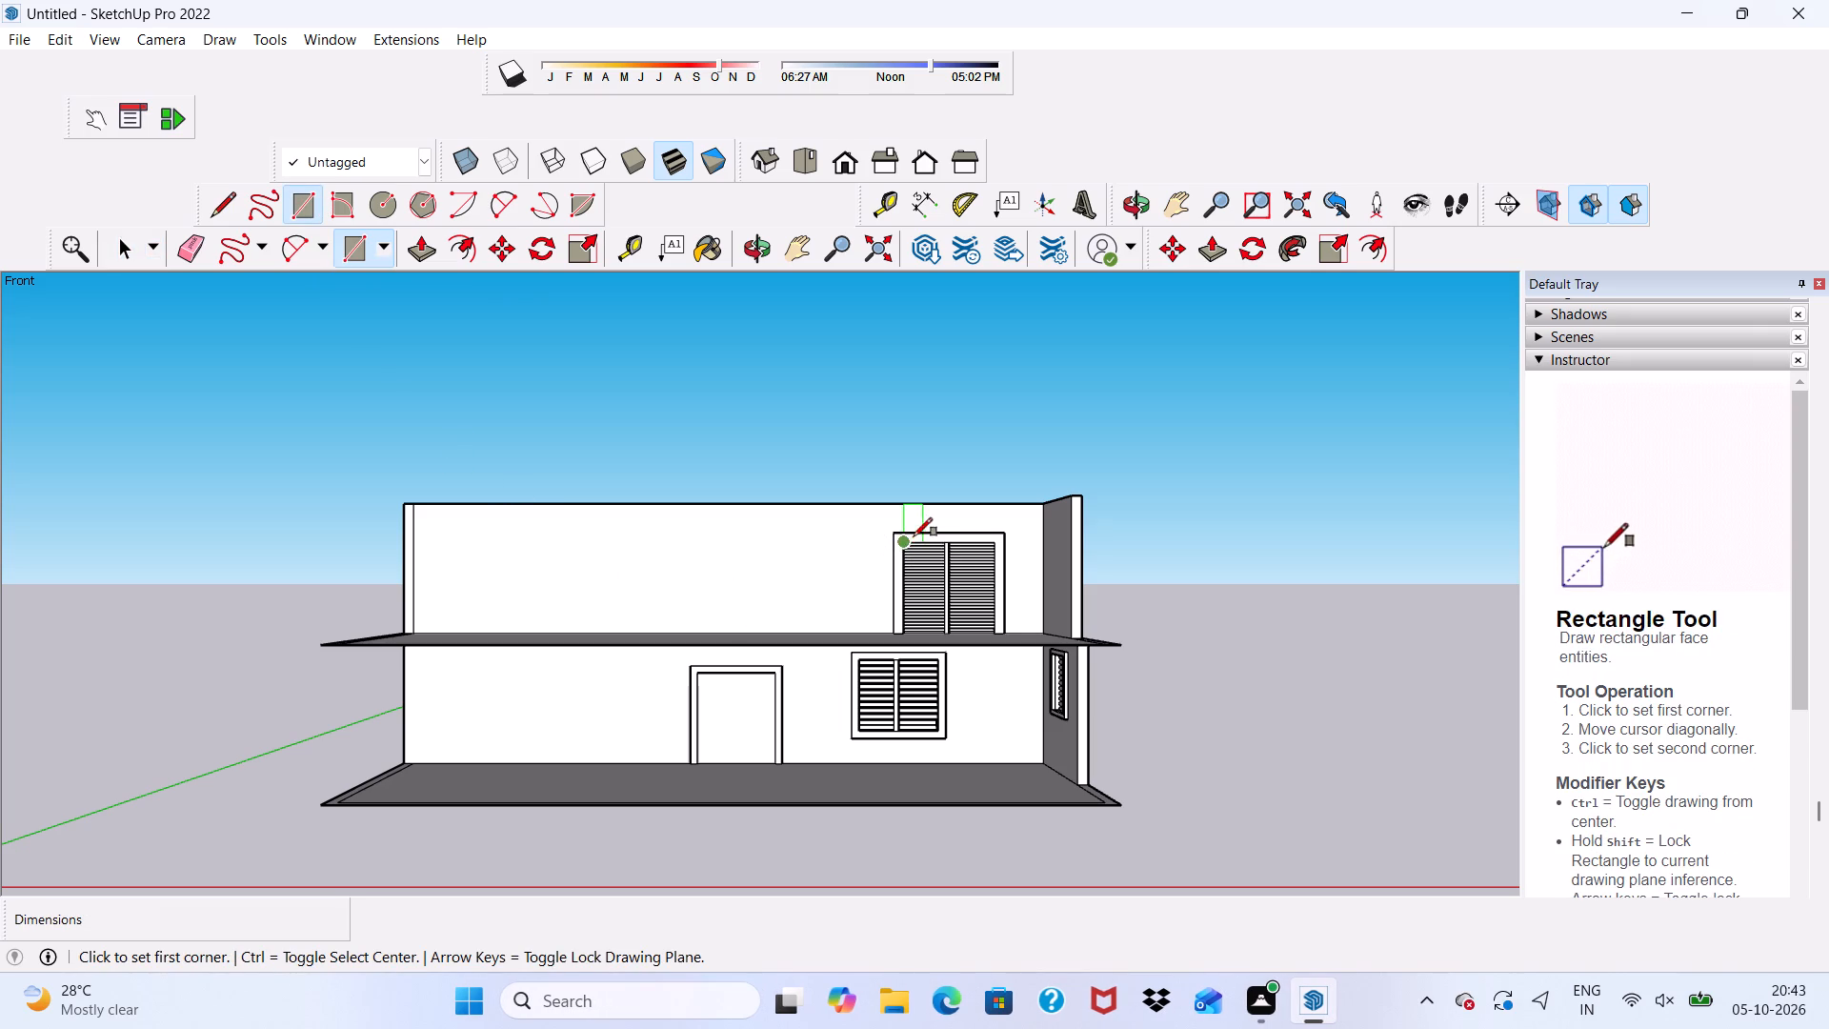
scroll(929, 520, "up", 3)
scroll(838, 553, "up", 1)
middle_click_drag(834, 553, 825, 566)
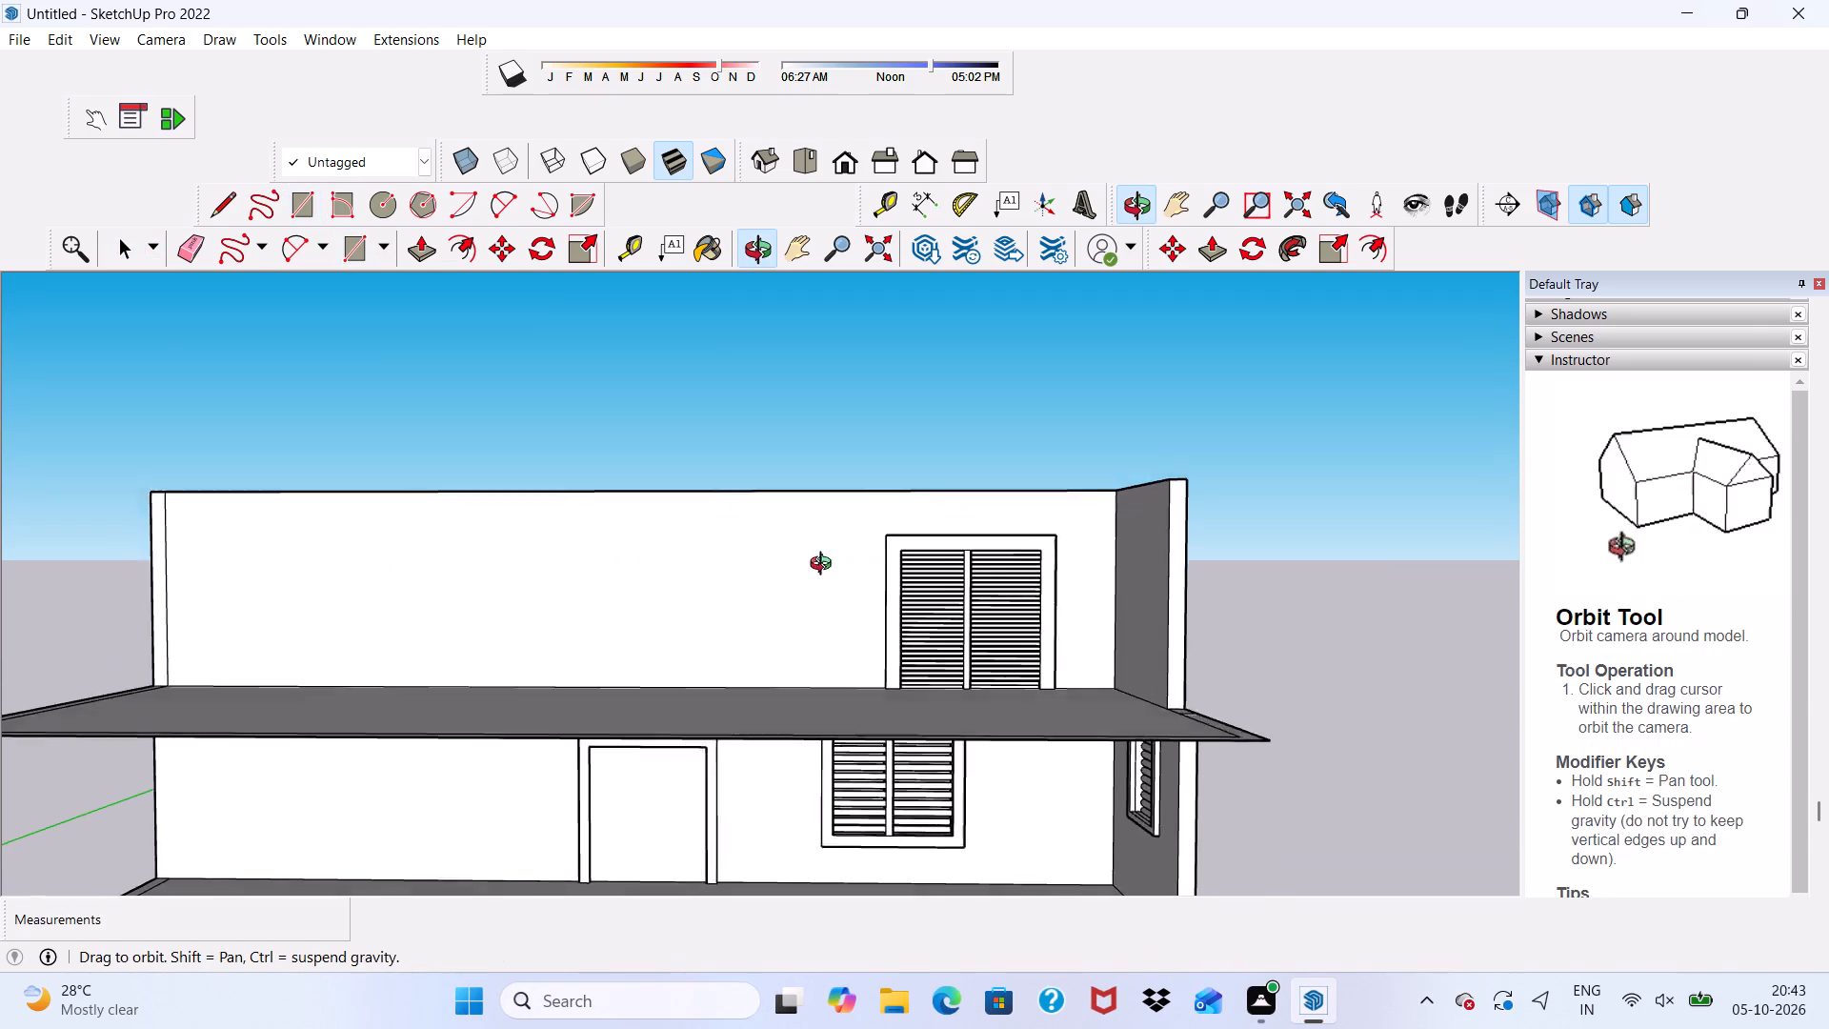
middle_click_drag(825, 566, 812, 611)
scroll(836, 578, "up", 2)
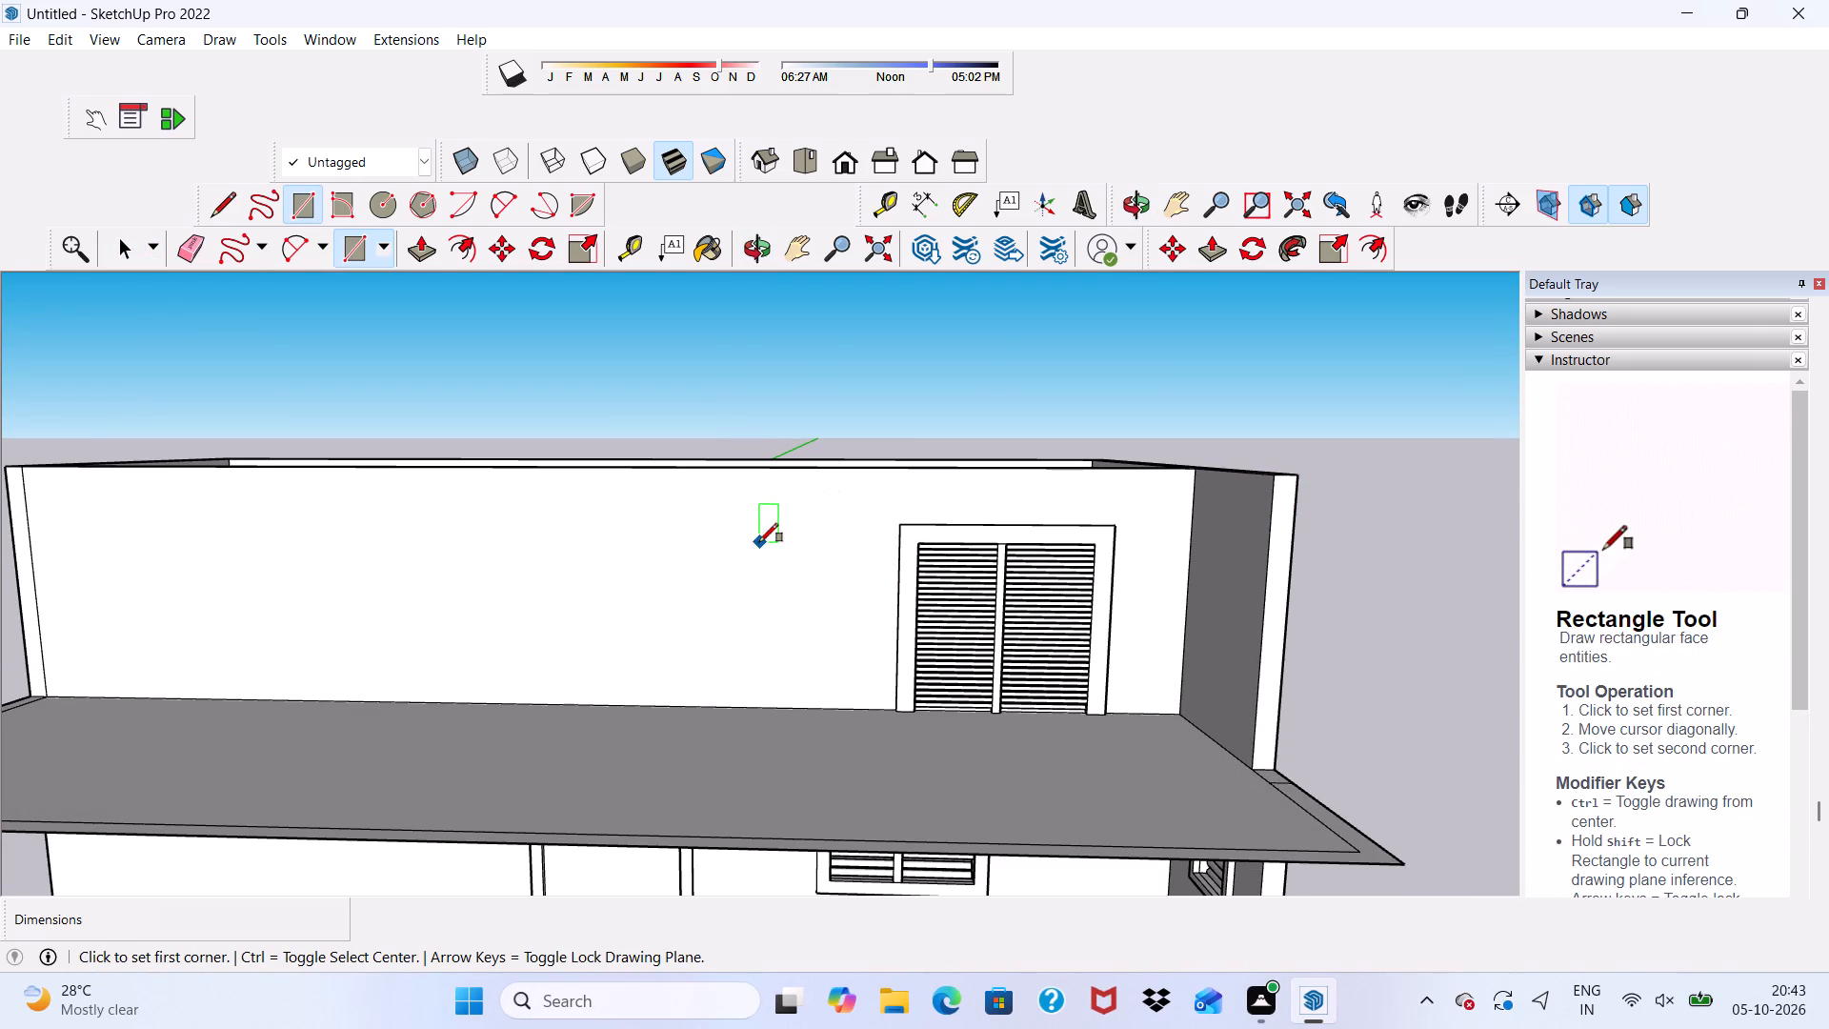
left_click(737, 535)
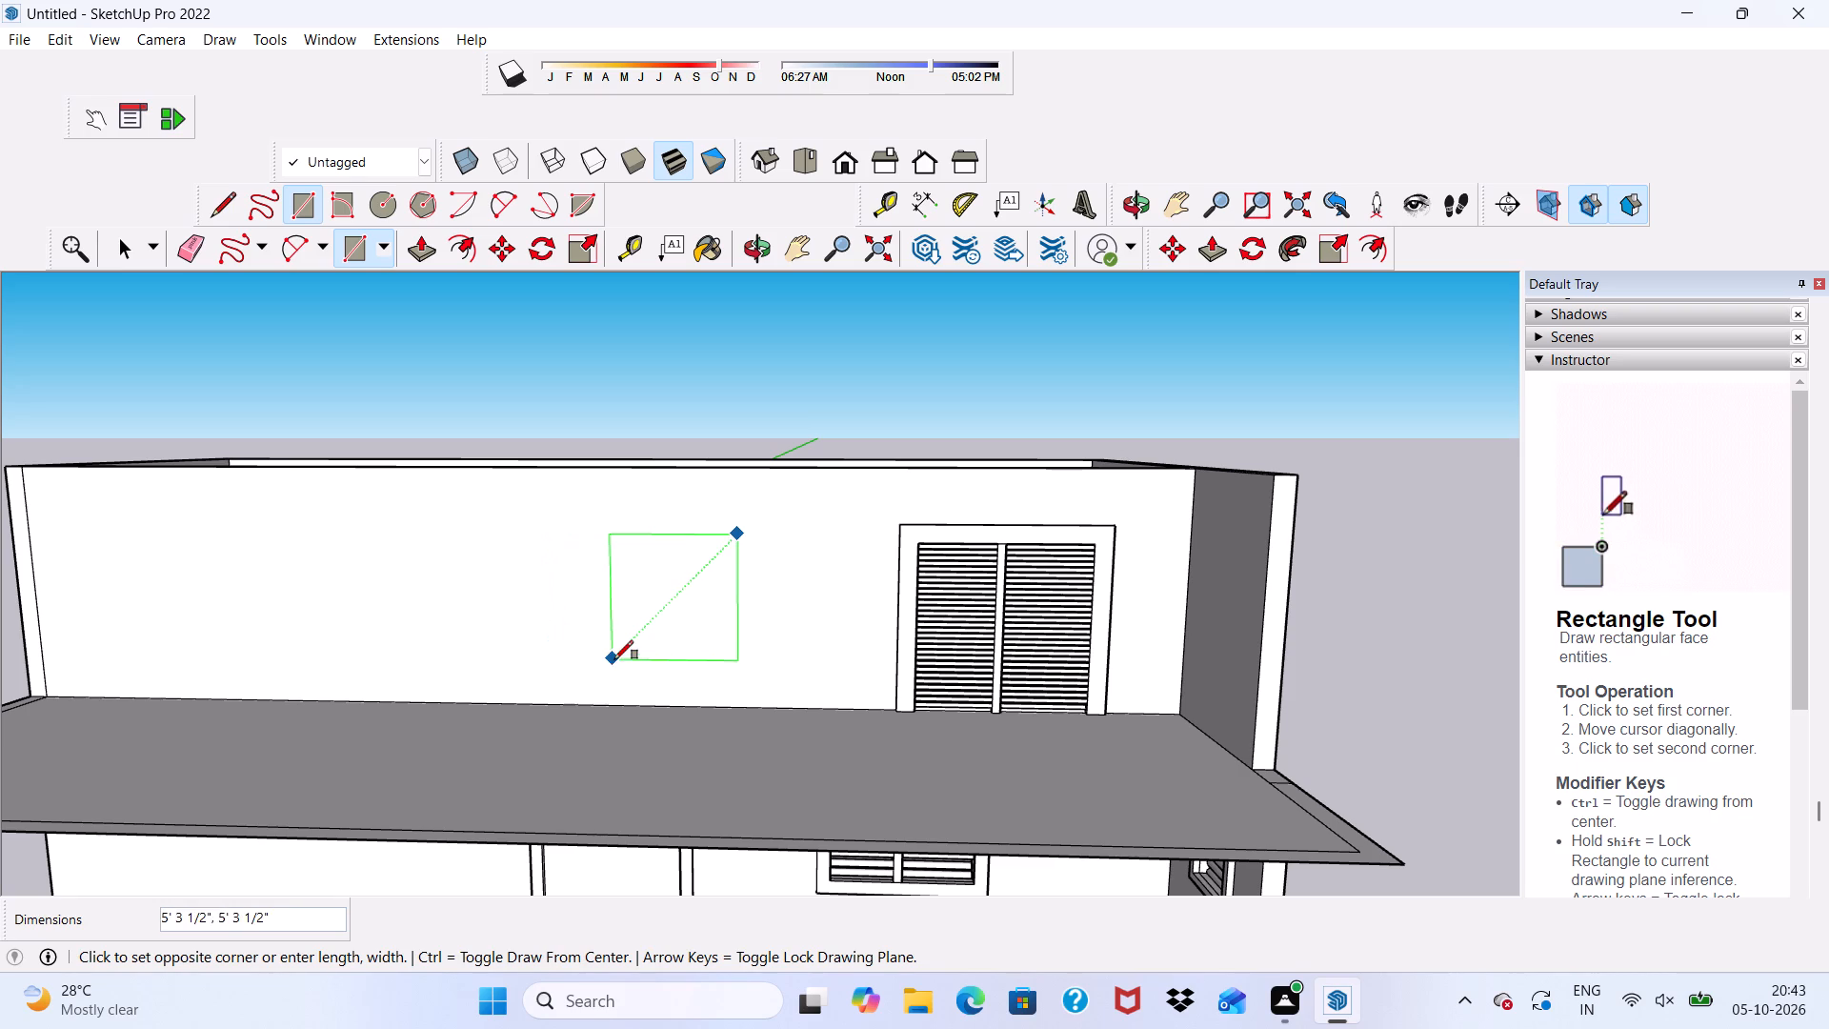
left_click(554, 673)
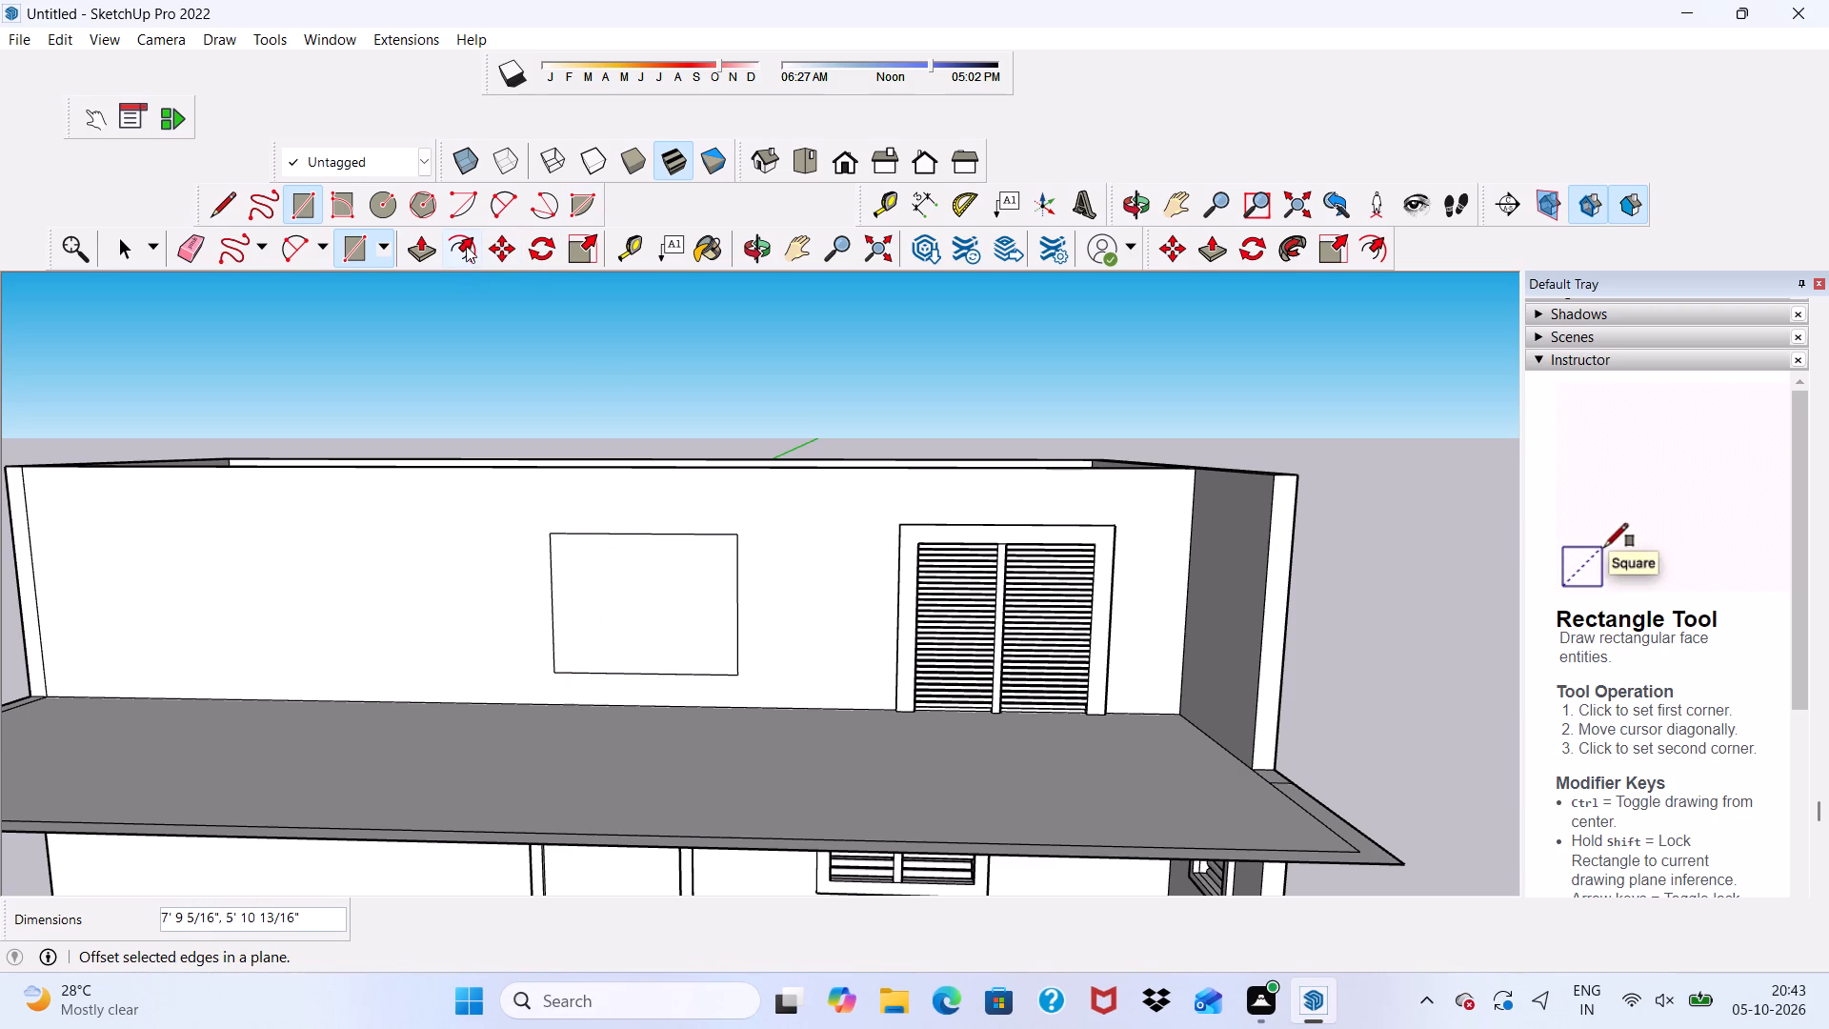
Offset the upper-floor window rectangle 9" outward to outline its frame.
left_click(468, 241)
left_click(578, 600)
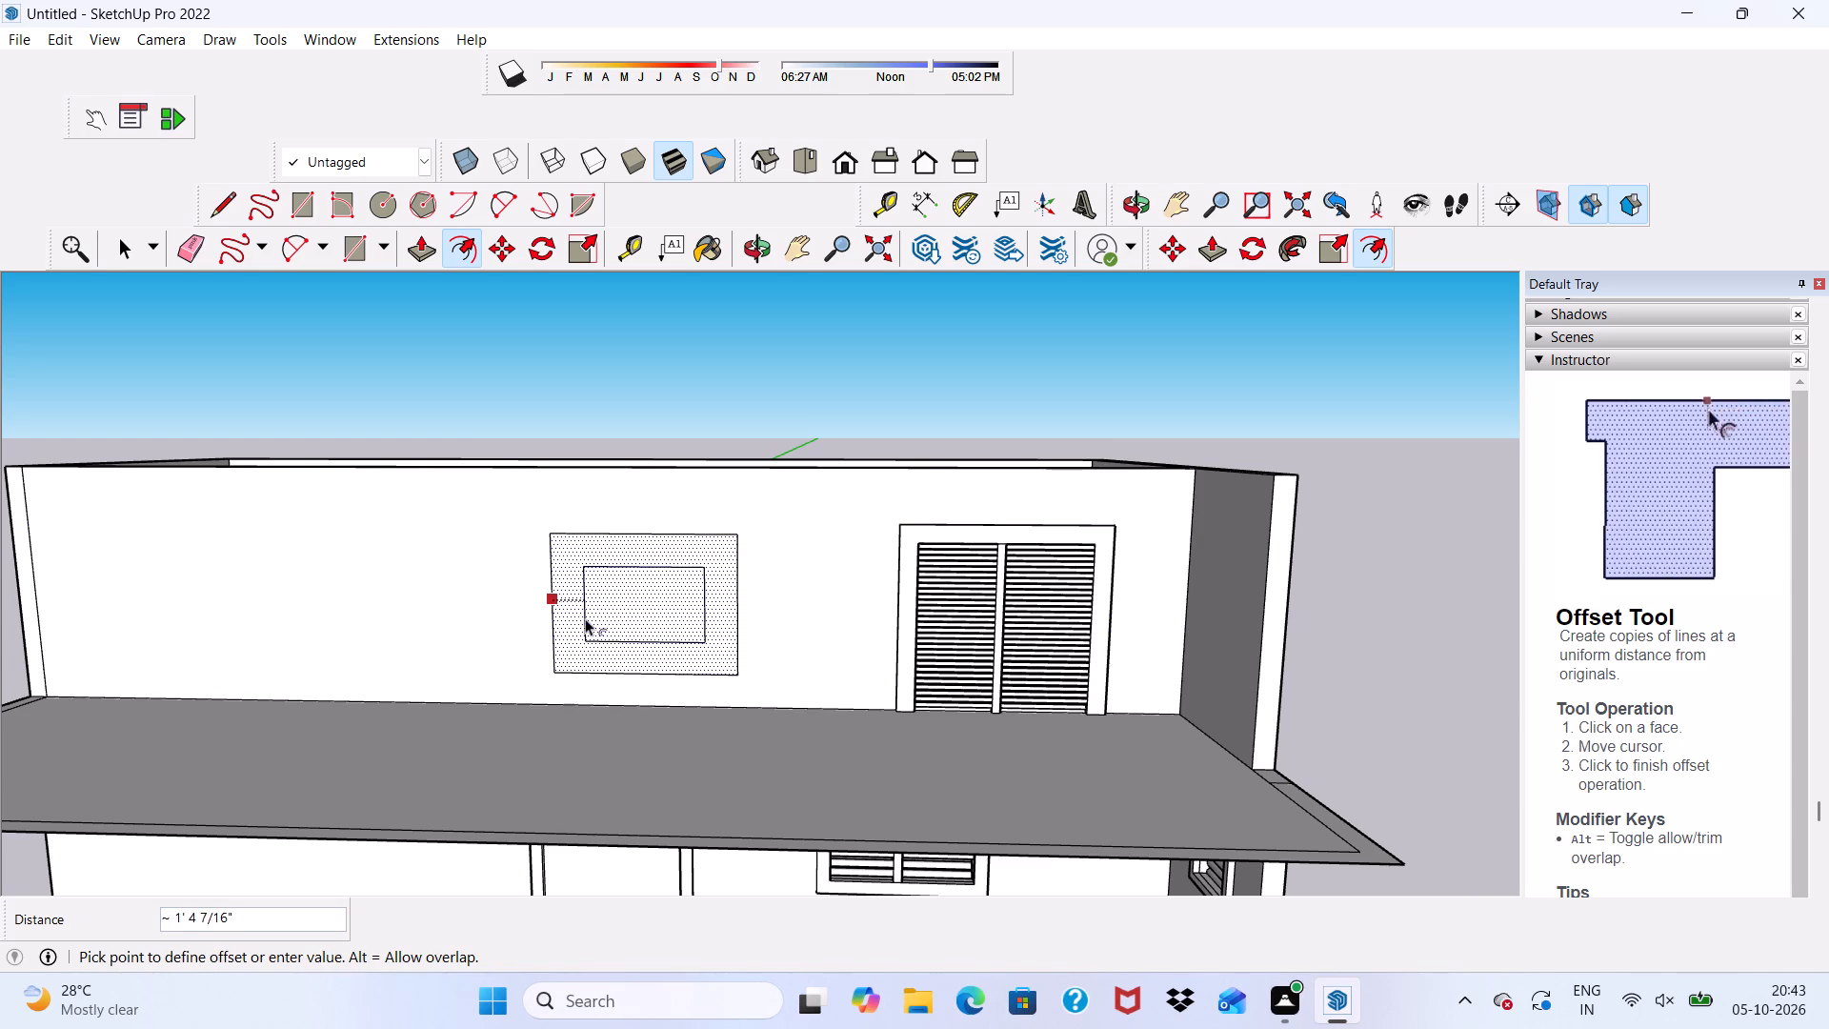
key("9")
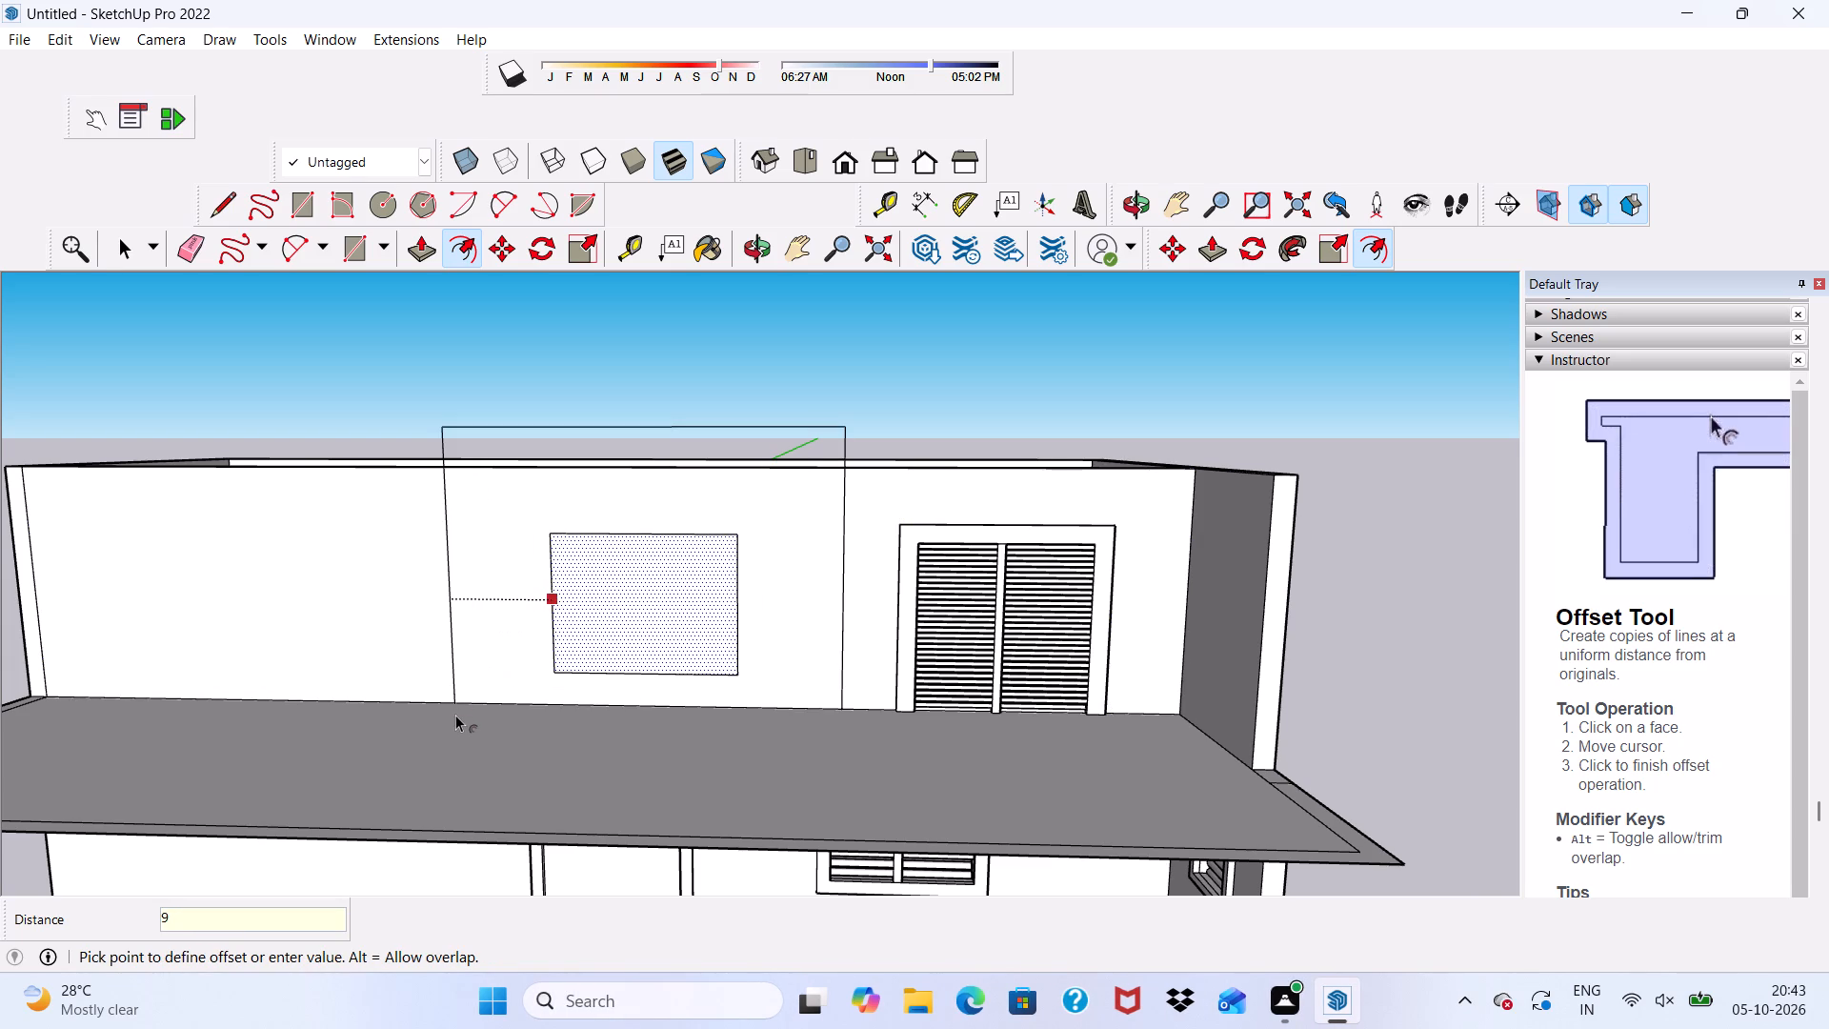
key("shift+quotedbl")
key("Return")
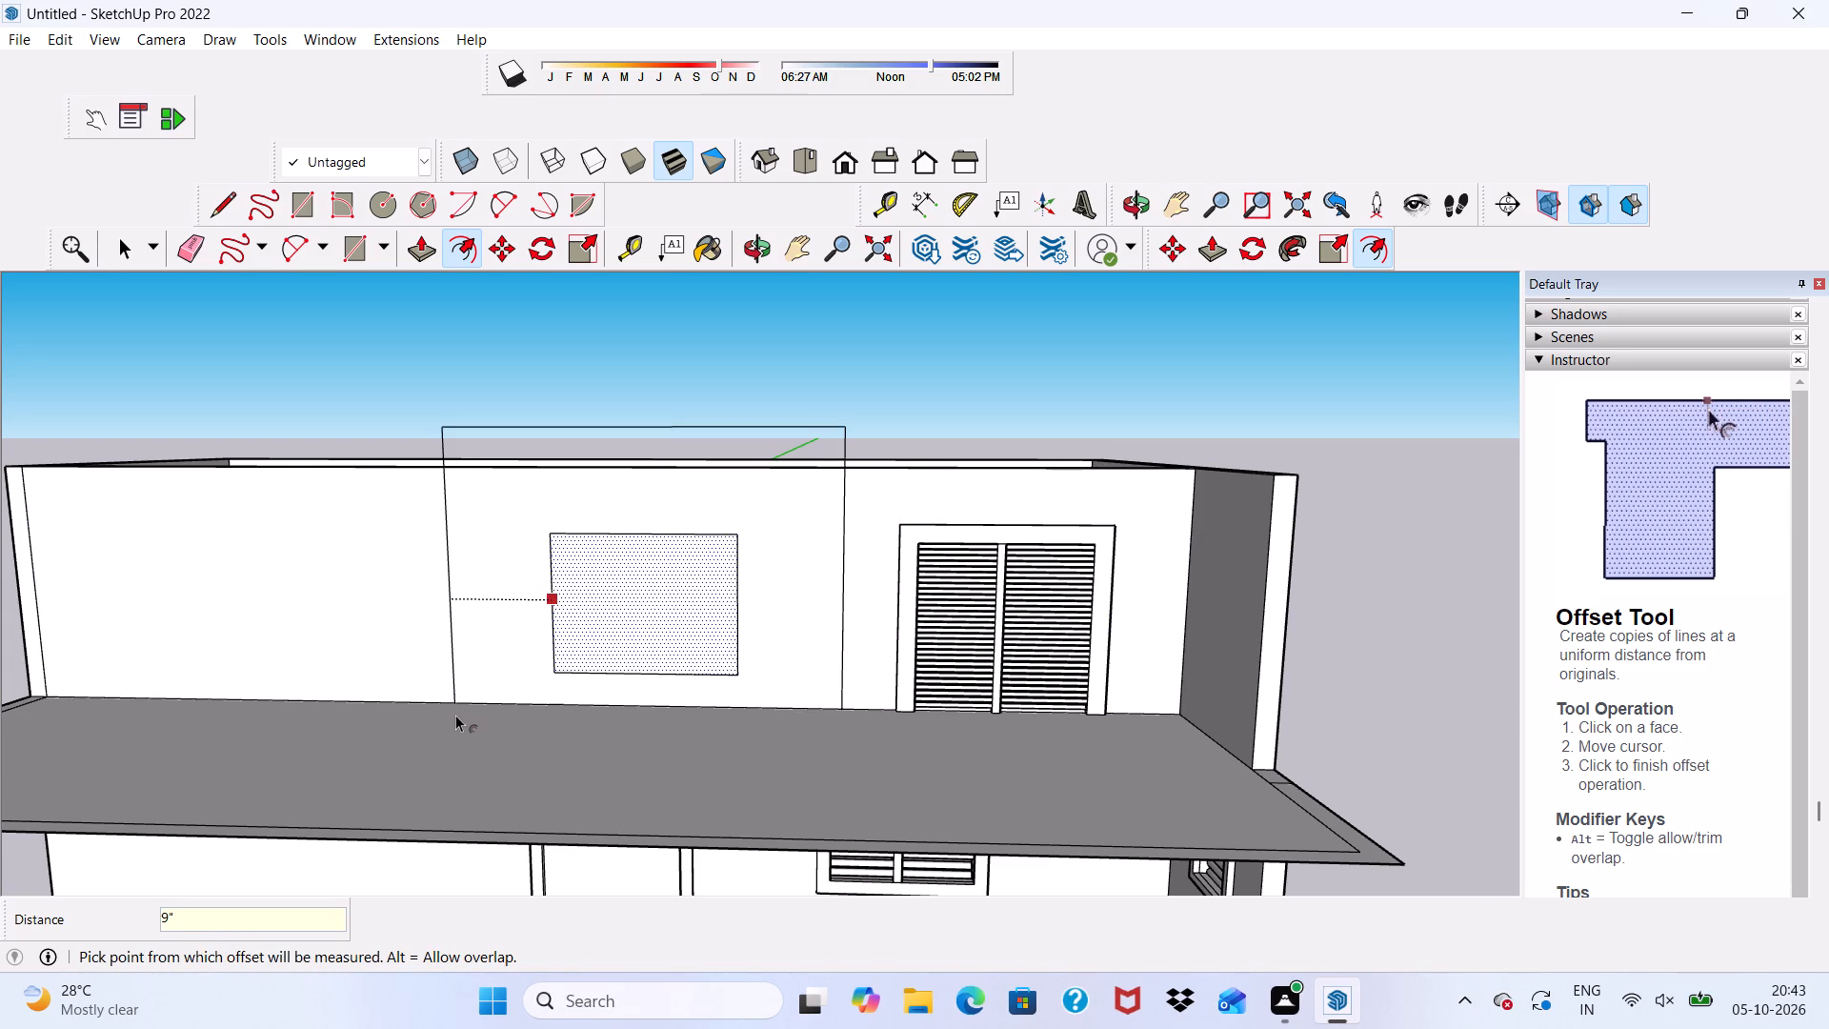
Push/Pull the upper-floor window's frame face 3" out from the wall.
scroll(572, 515, "down", 4)
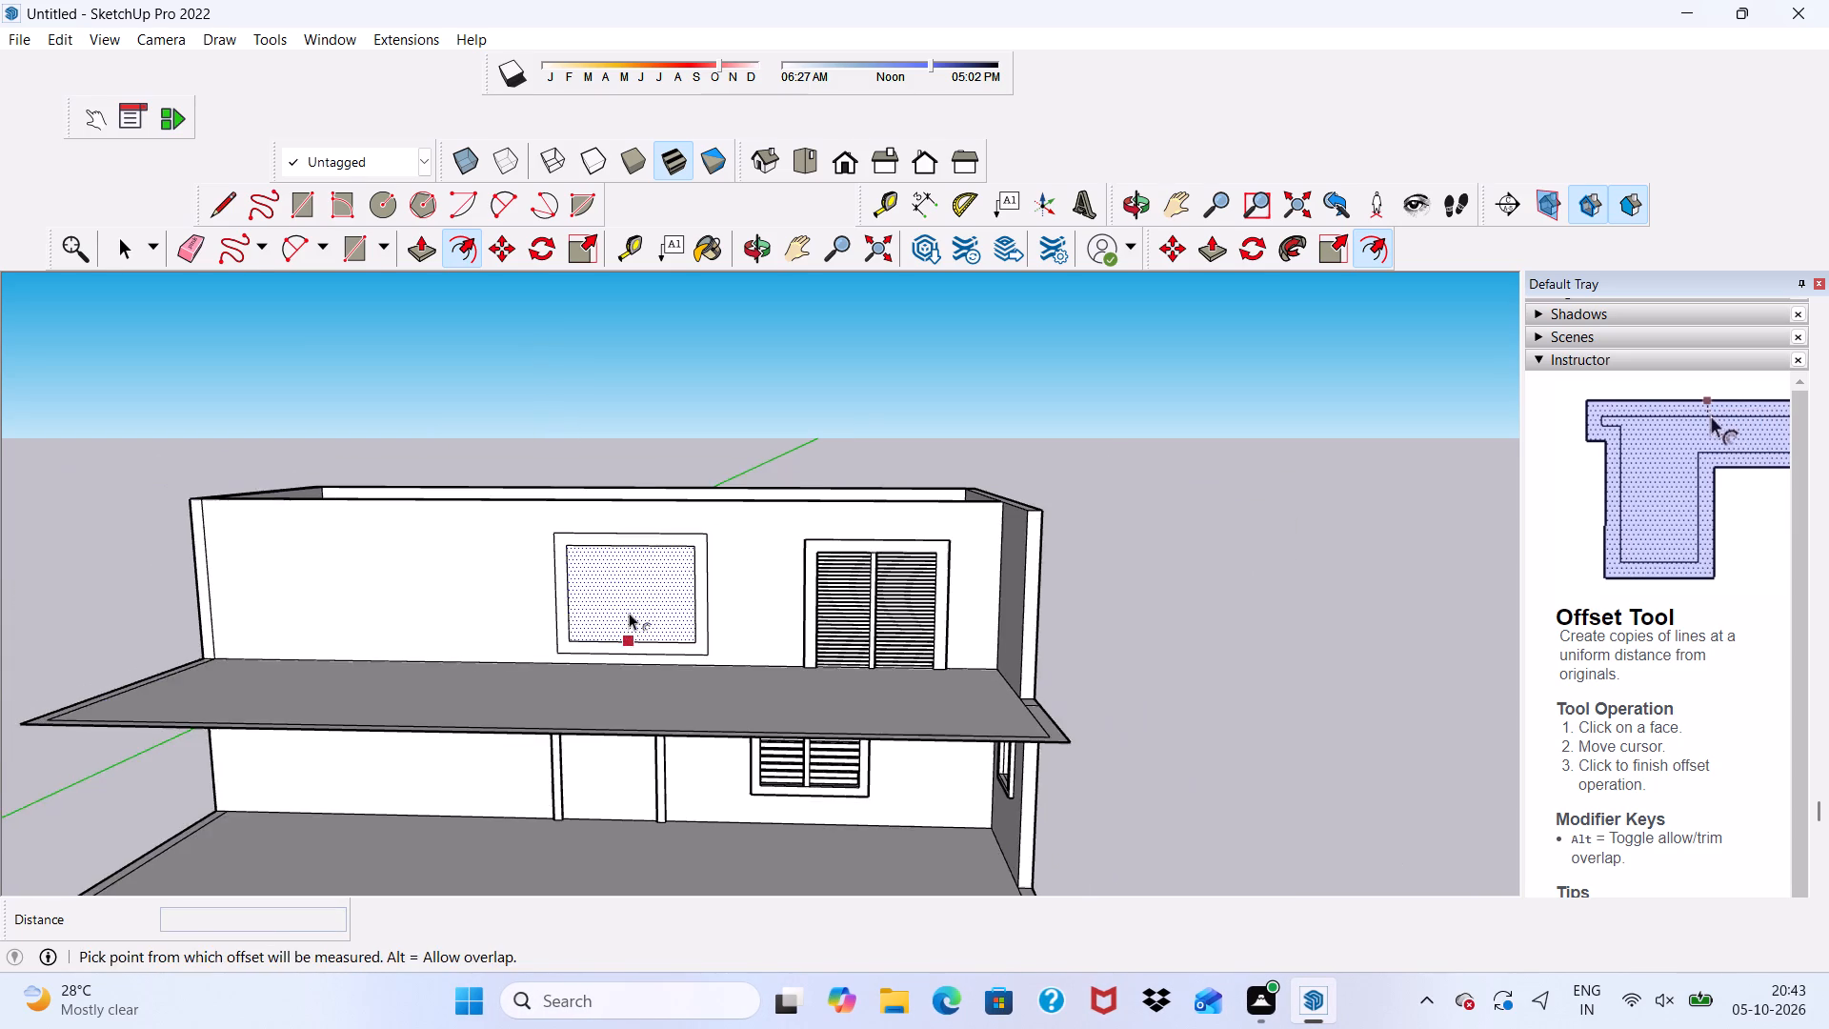
middle_click_drag(629, 613, 680, 569)
scroll(680, 569, "up", 4)
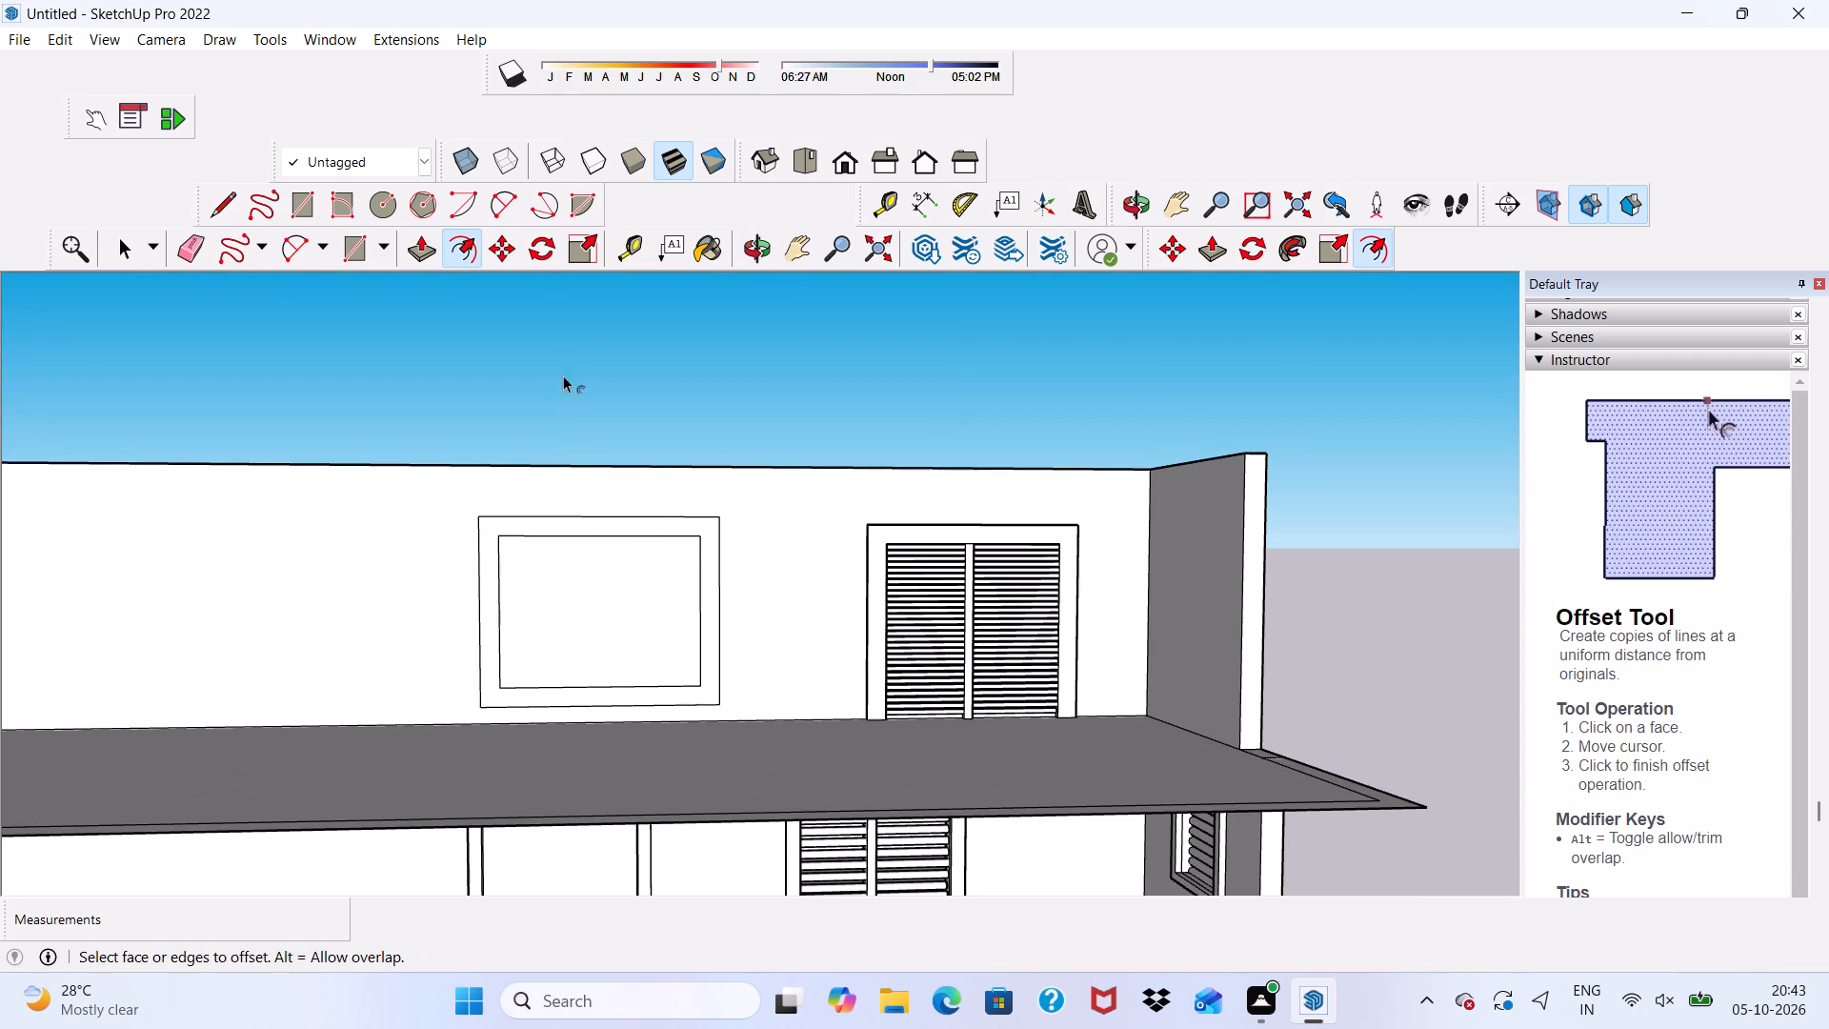
scroll(554, 474, "up", 1)
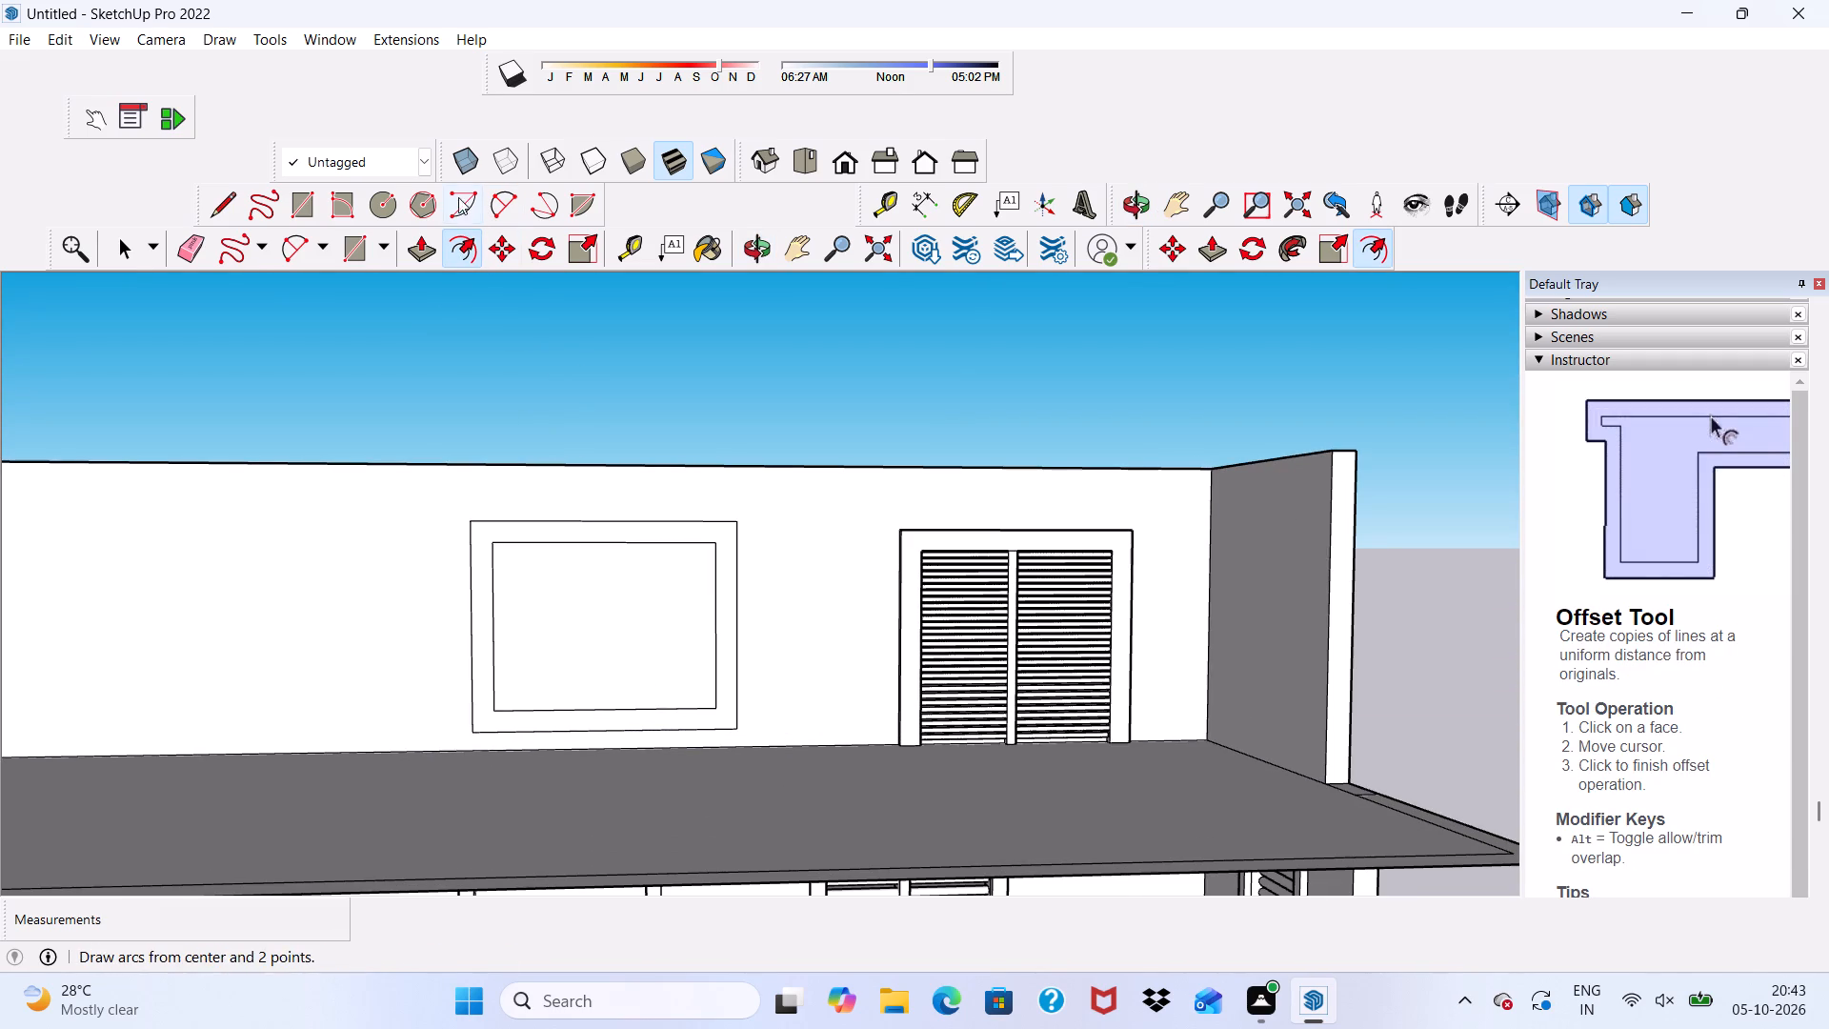
key("space")
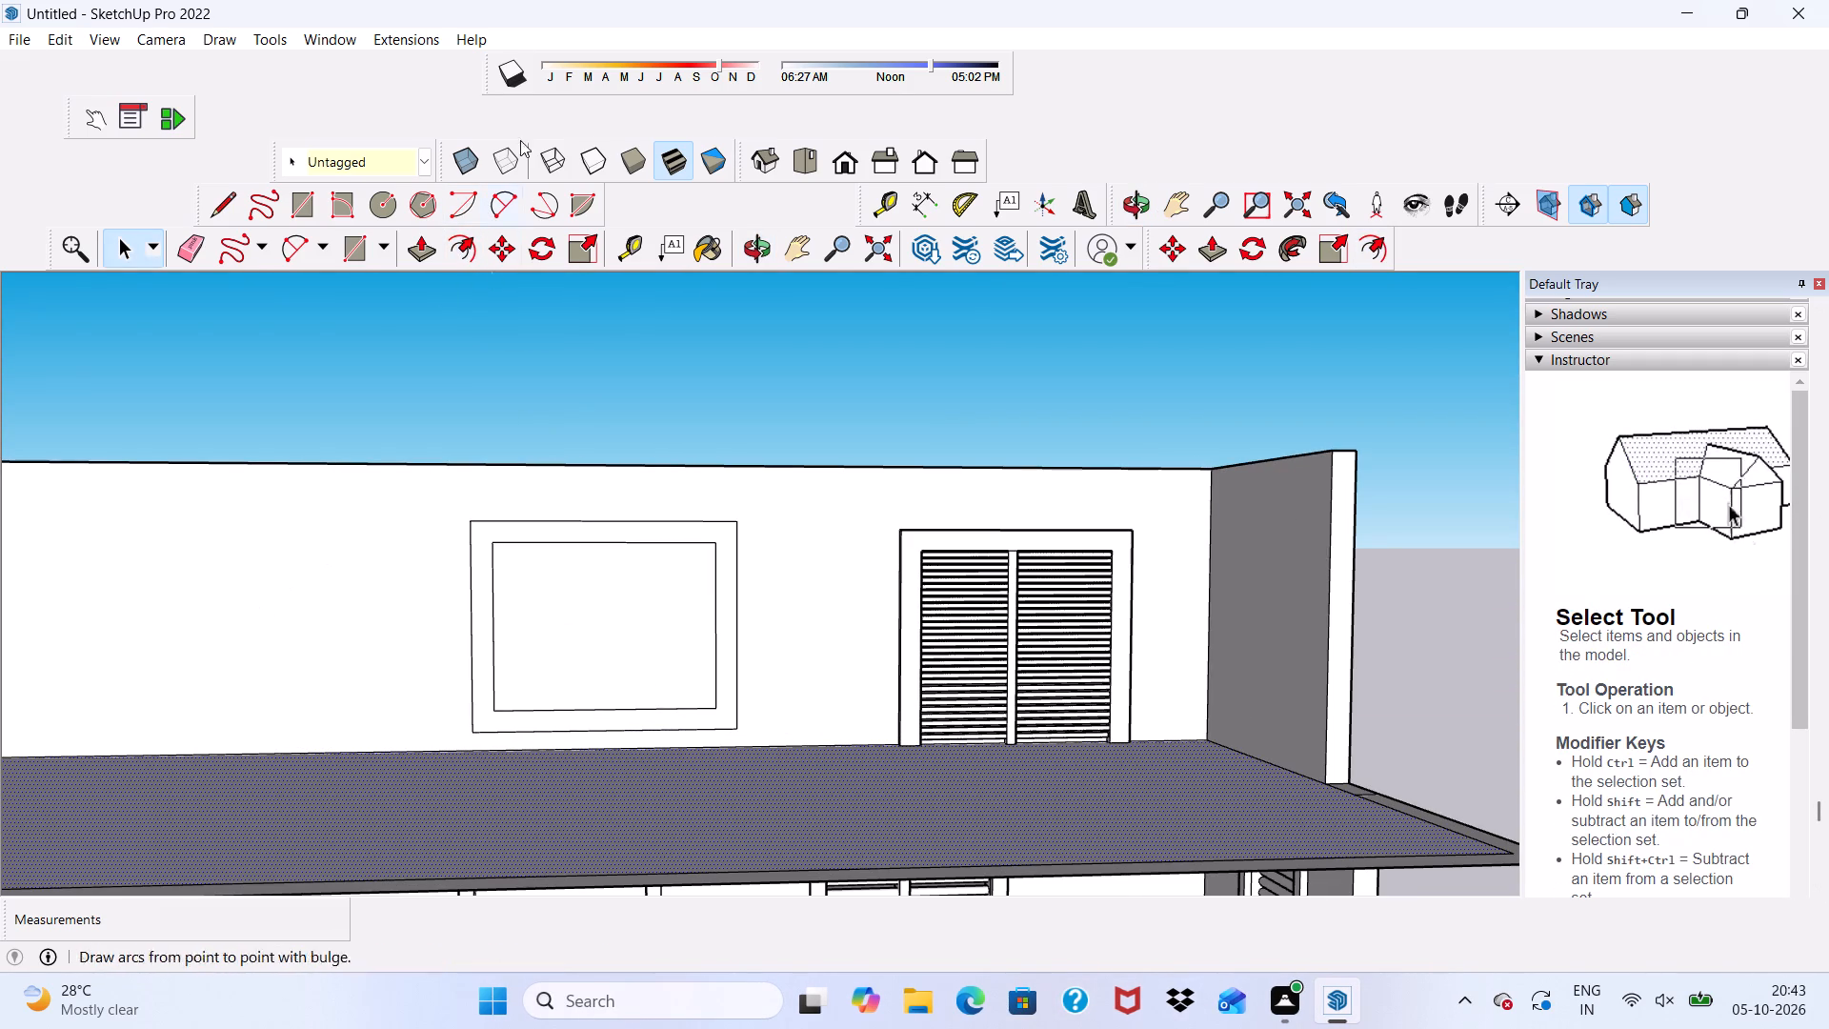
left_click(435, 246)
scroll(509, 720, "up", 7)
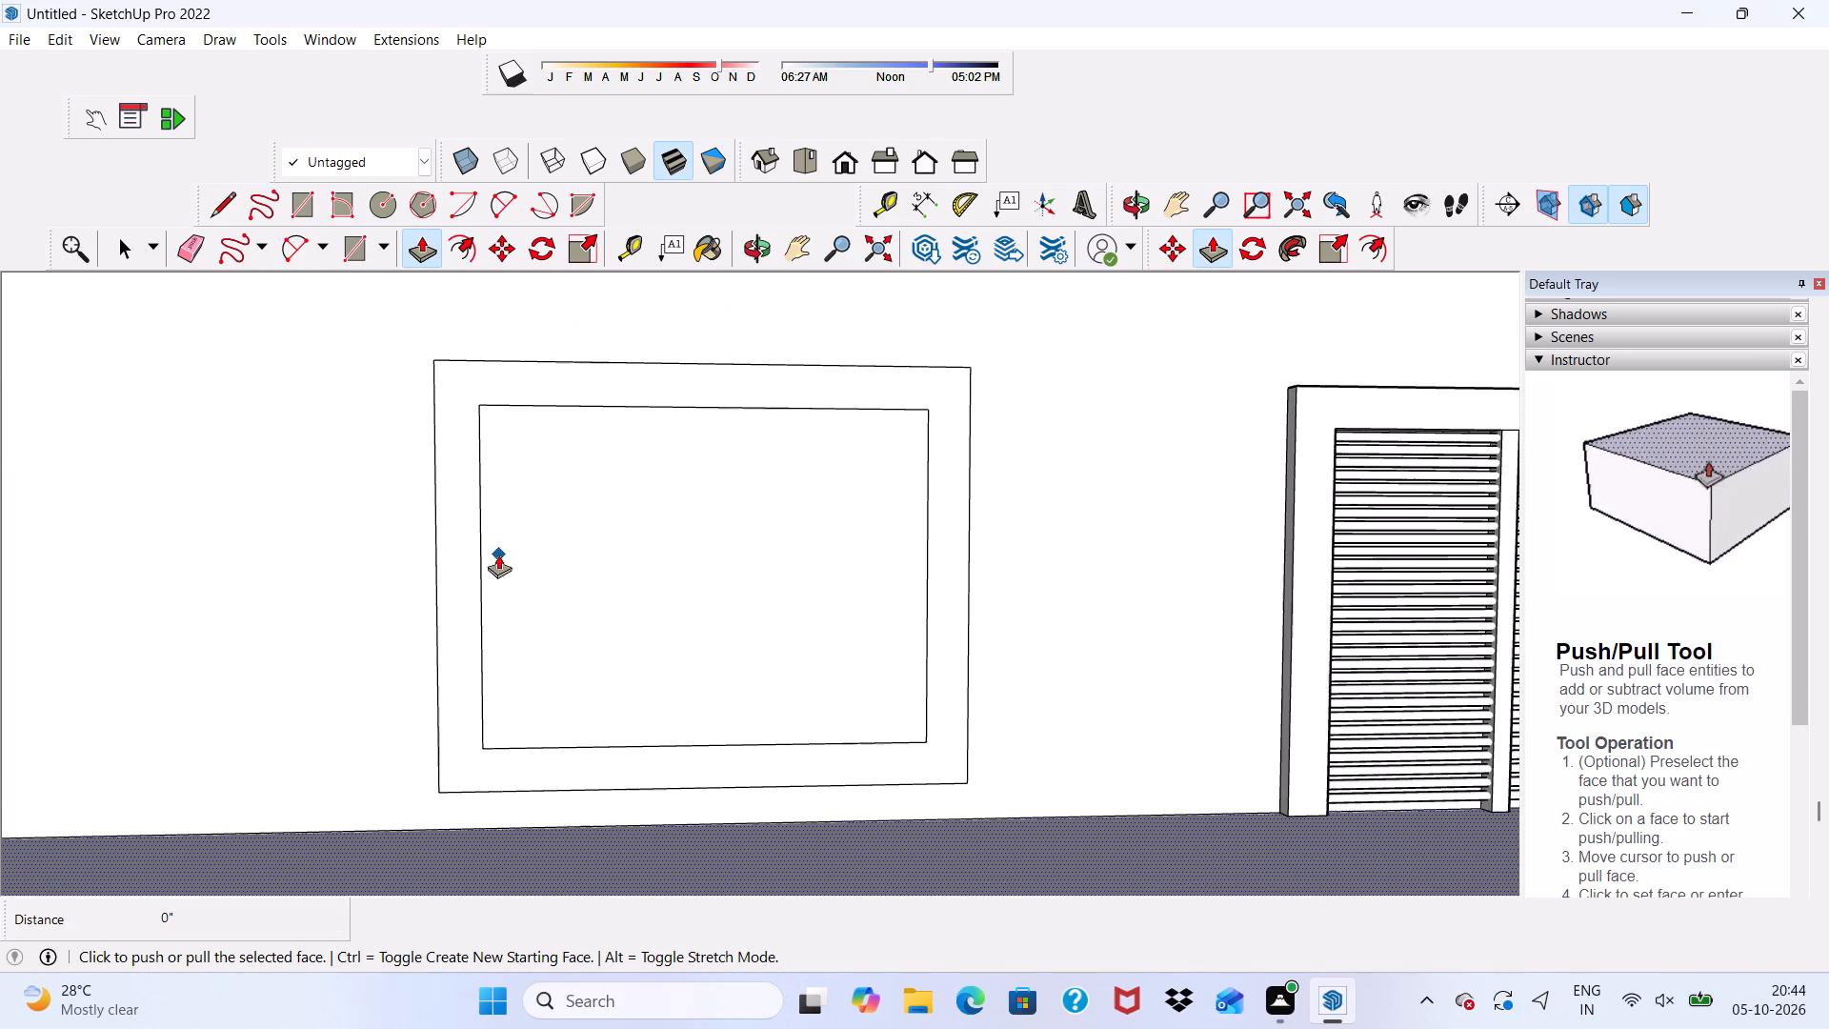
key("space")
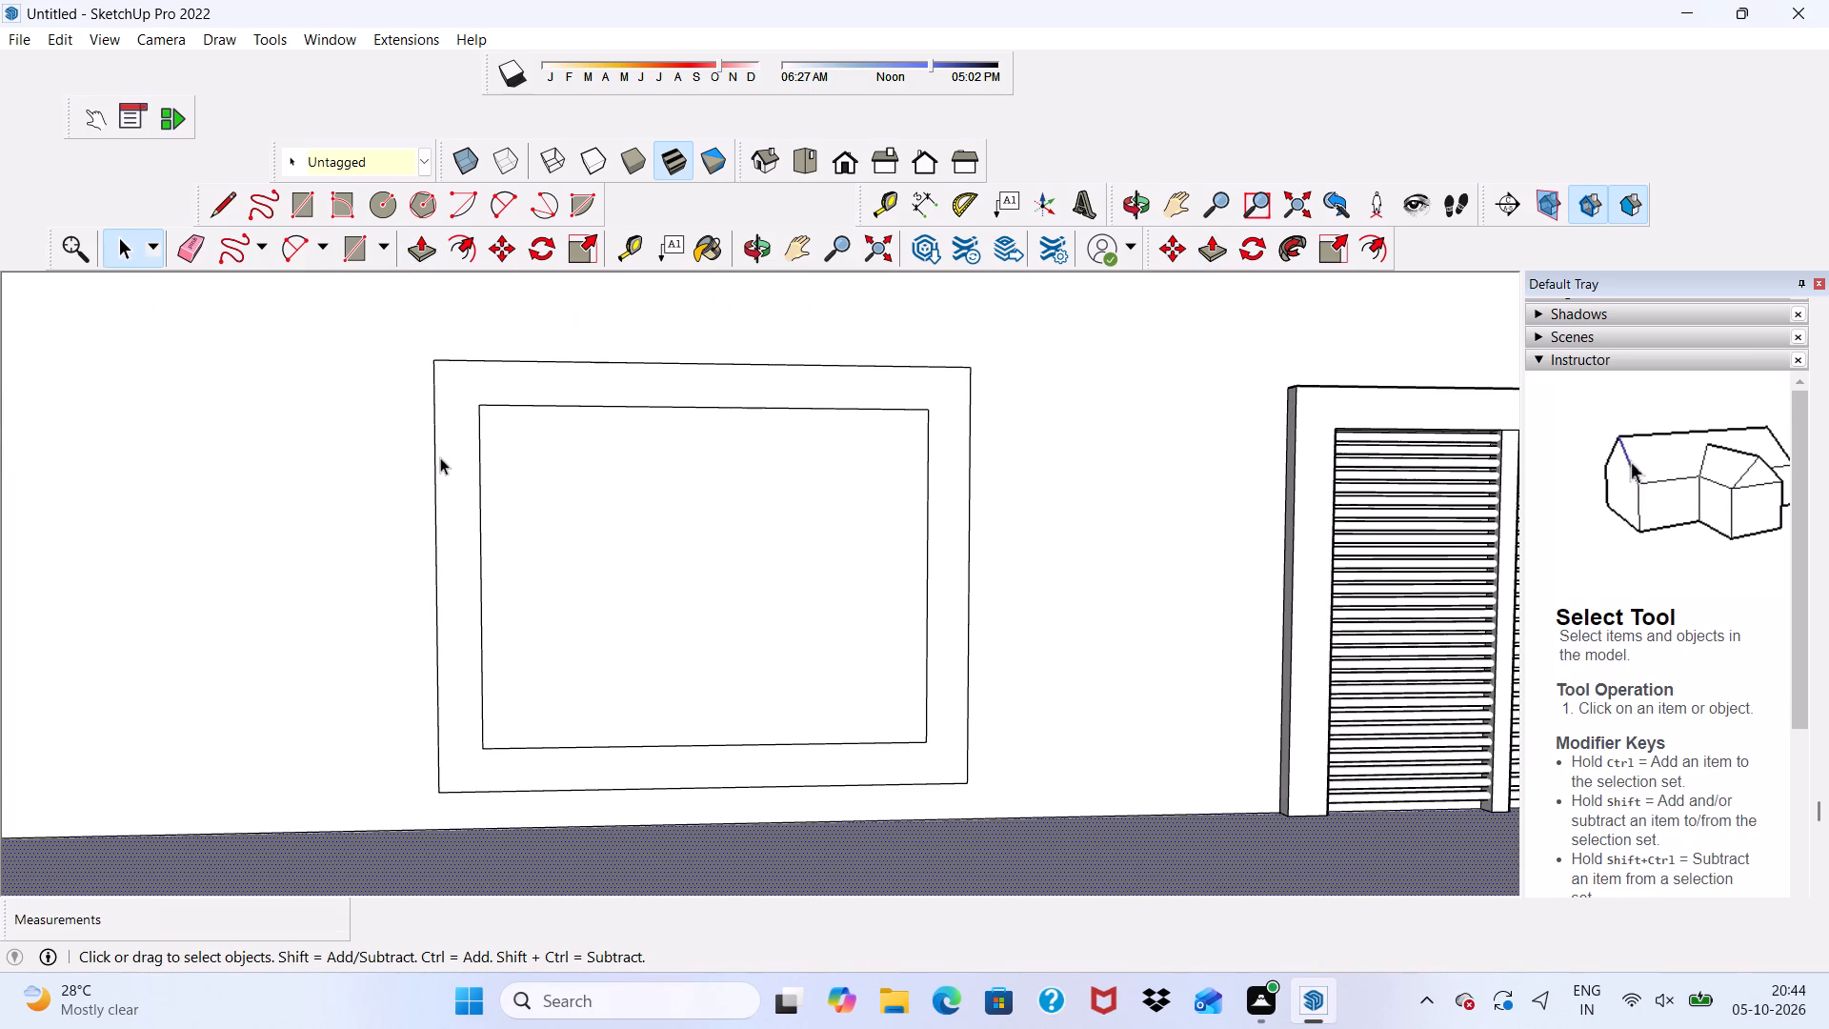
left_click(440, 470)
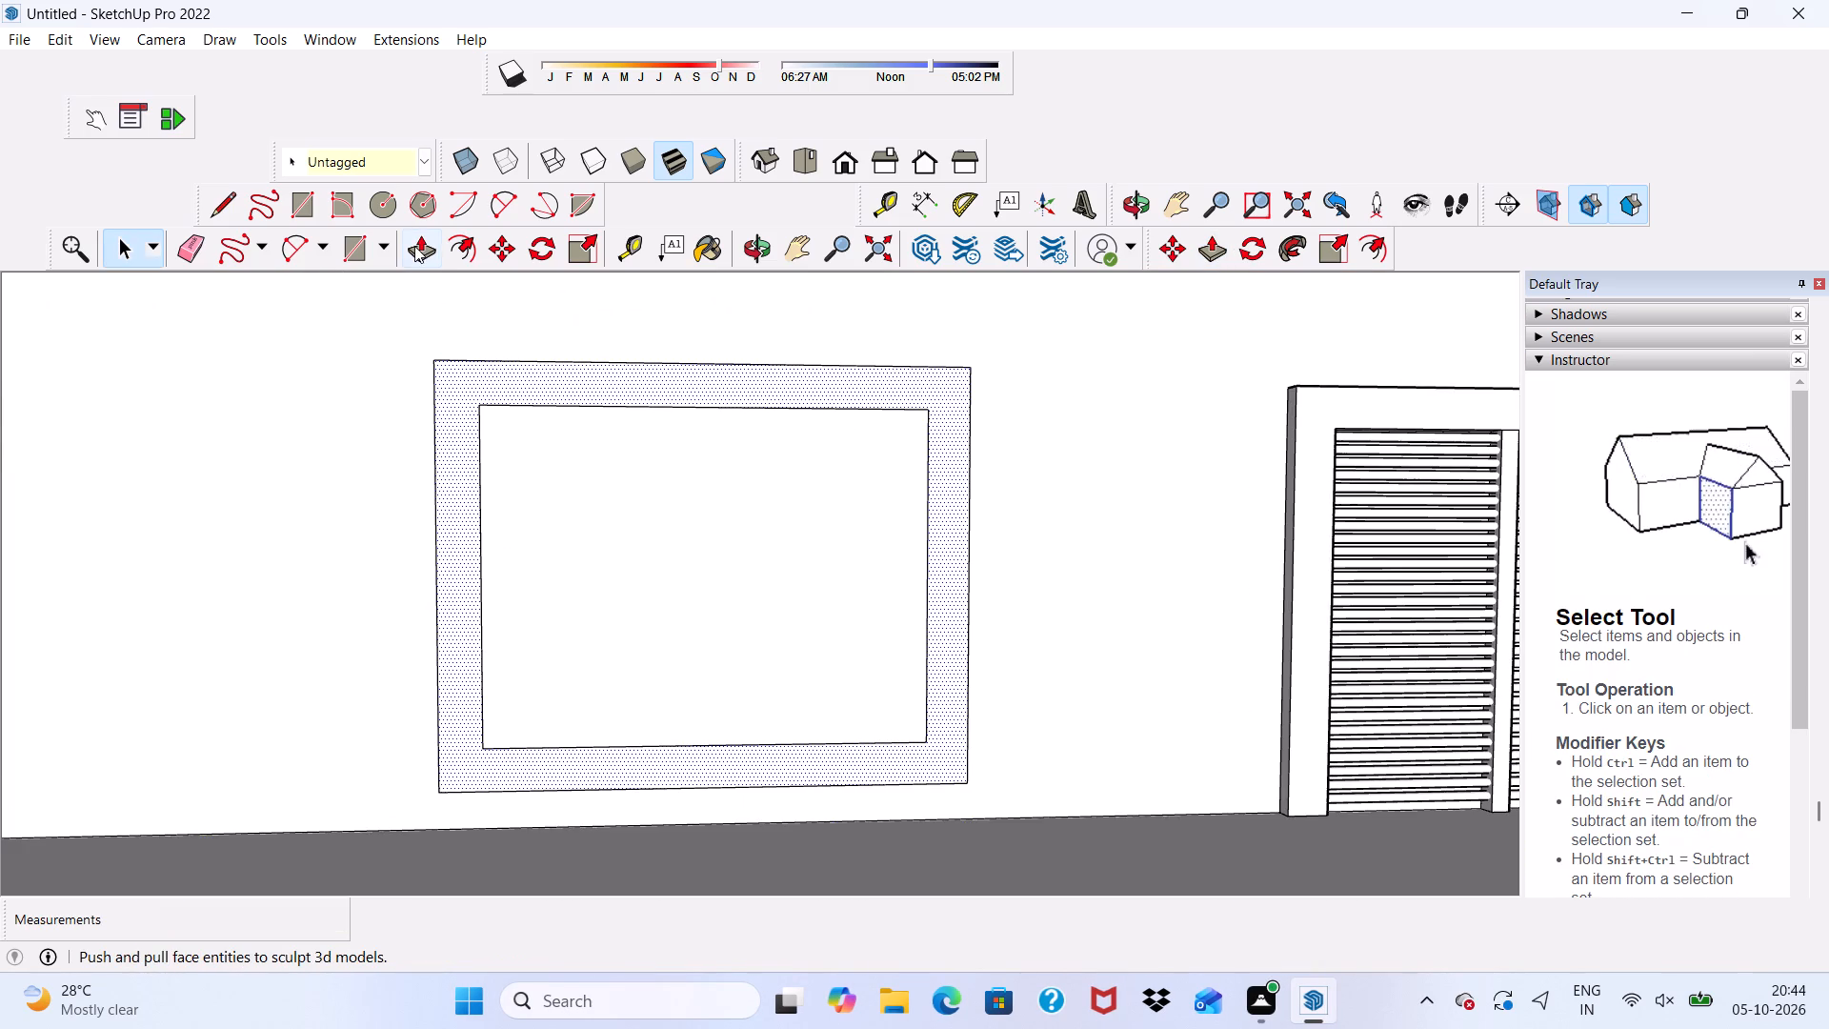
left_click(414, 246)
left_click(458, 427)
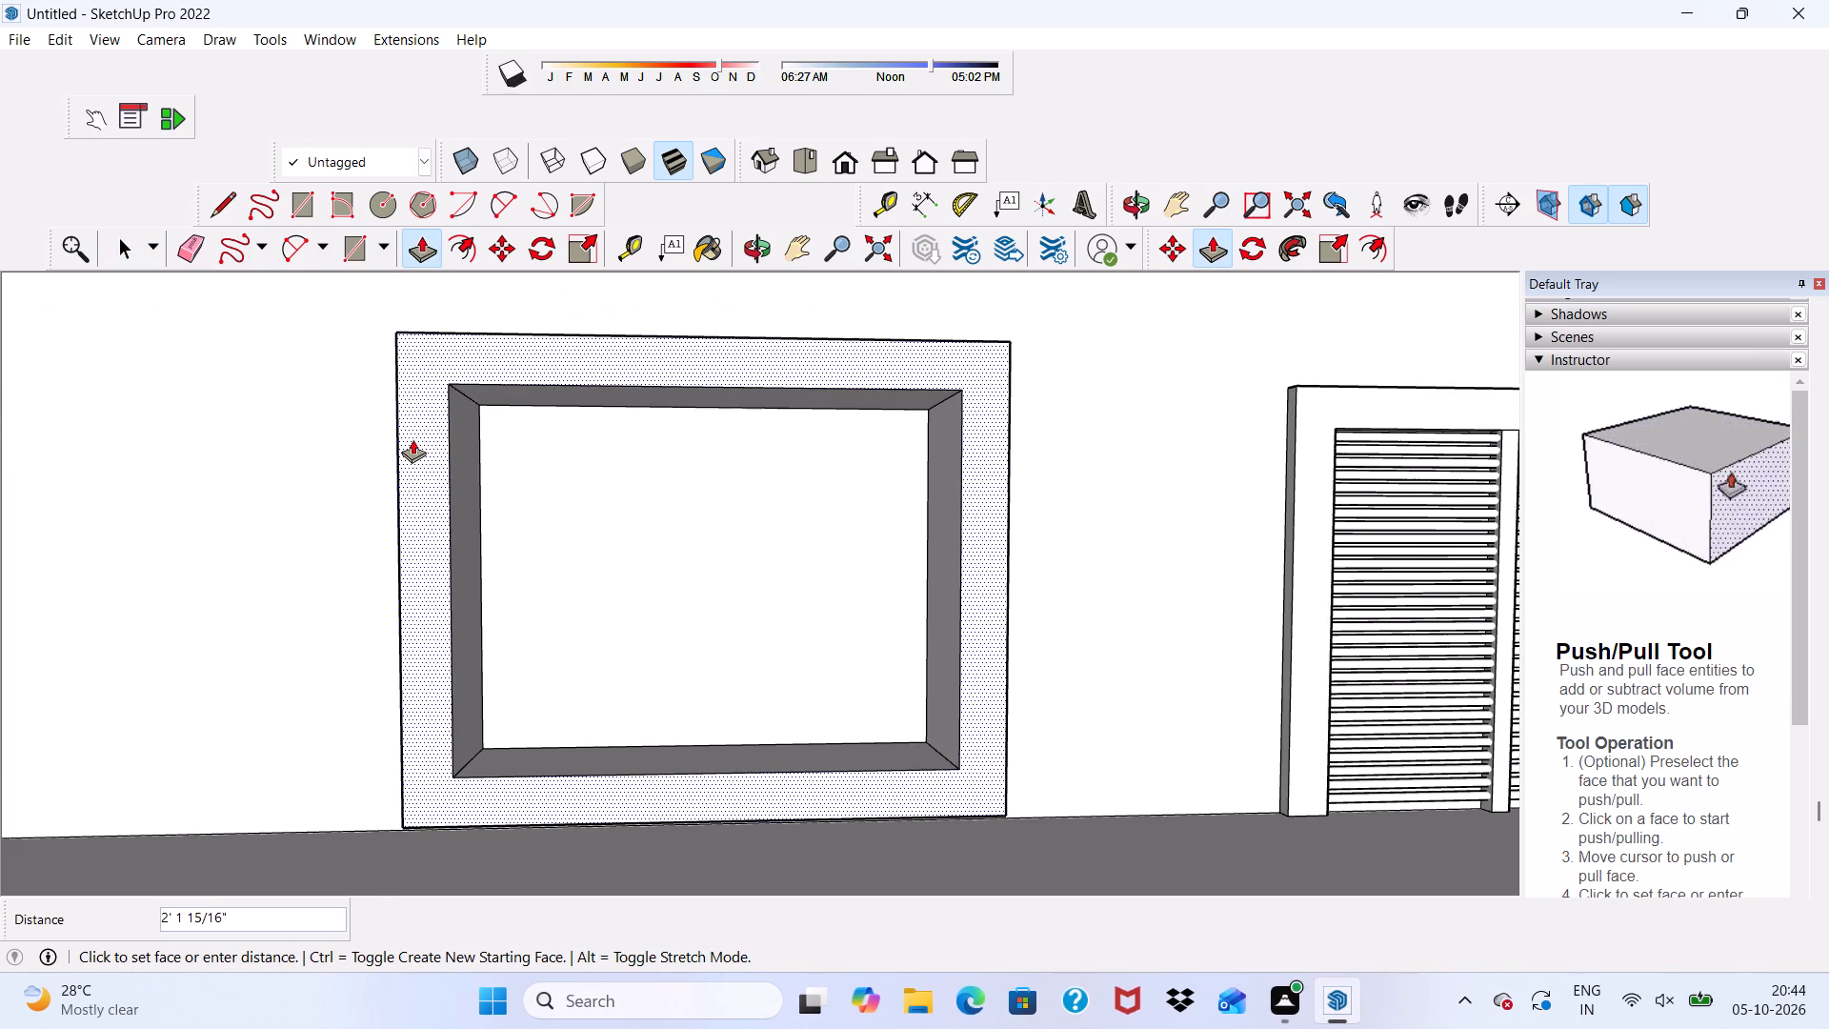
key("3")
key("shift+quotedbl")
key("Return")
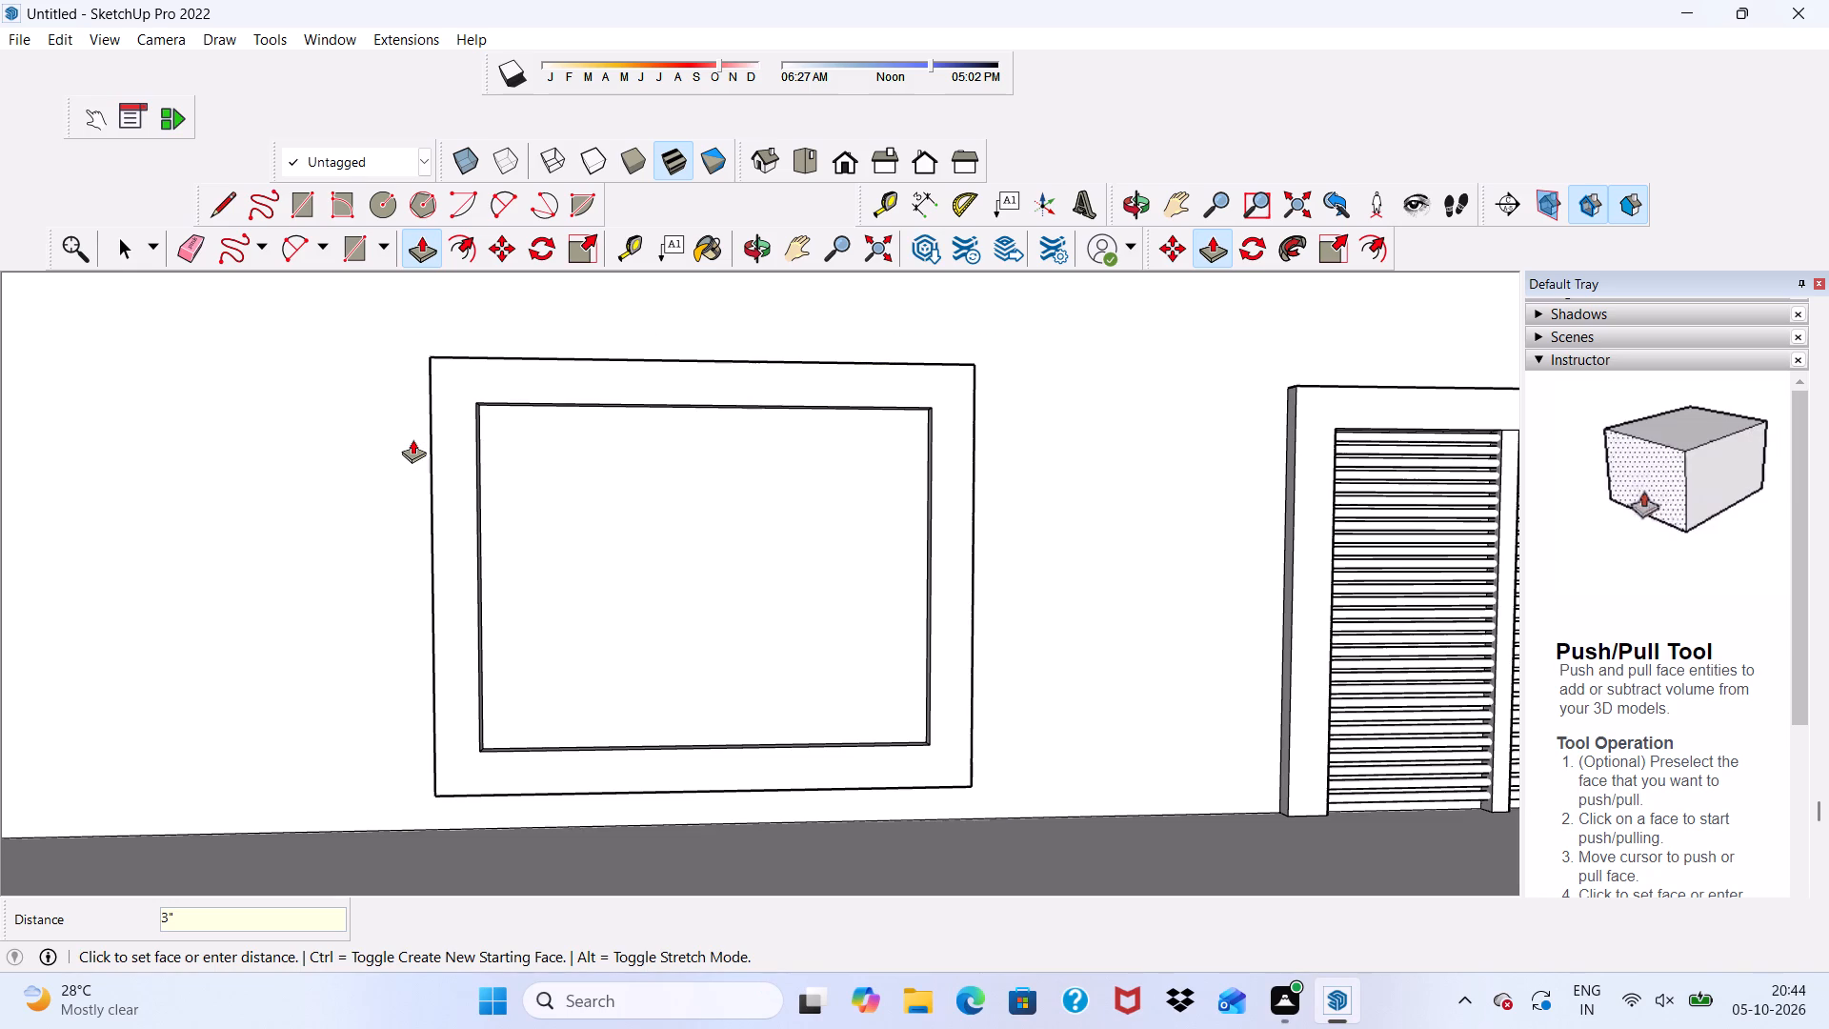
Draw a narrow vertical divider rectangle from the middle of the window opening's top edge down to its bottom edge.
left_click(295, 202)
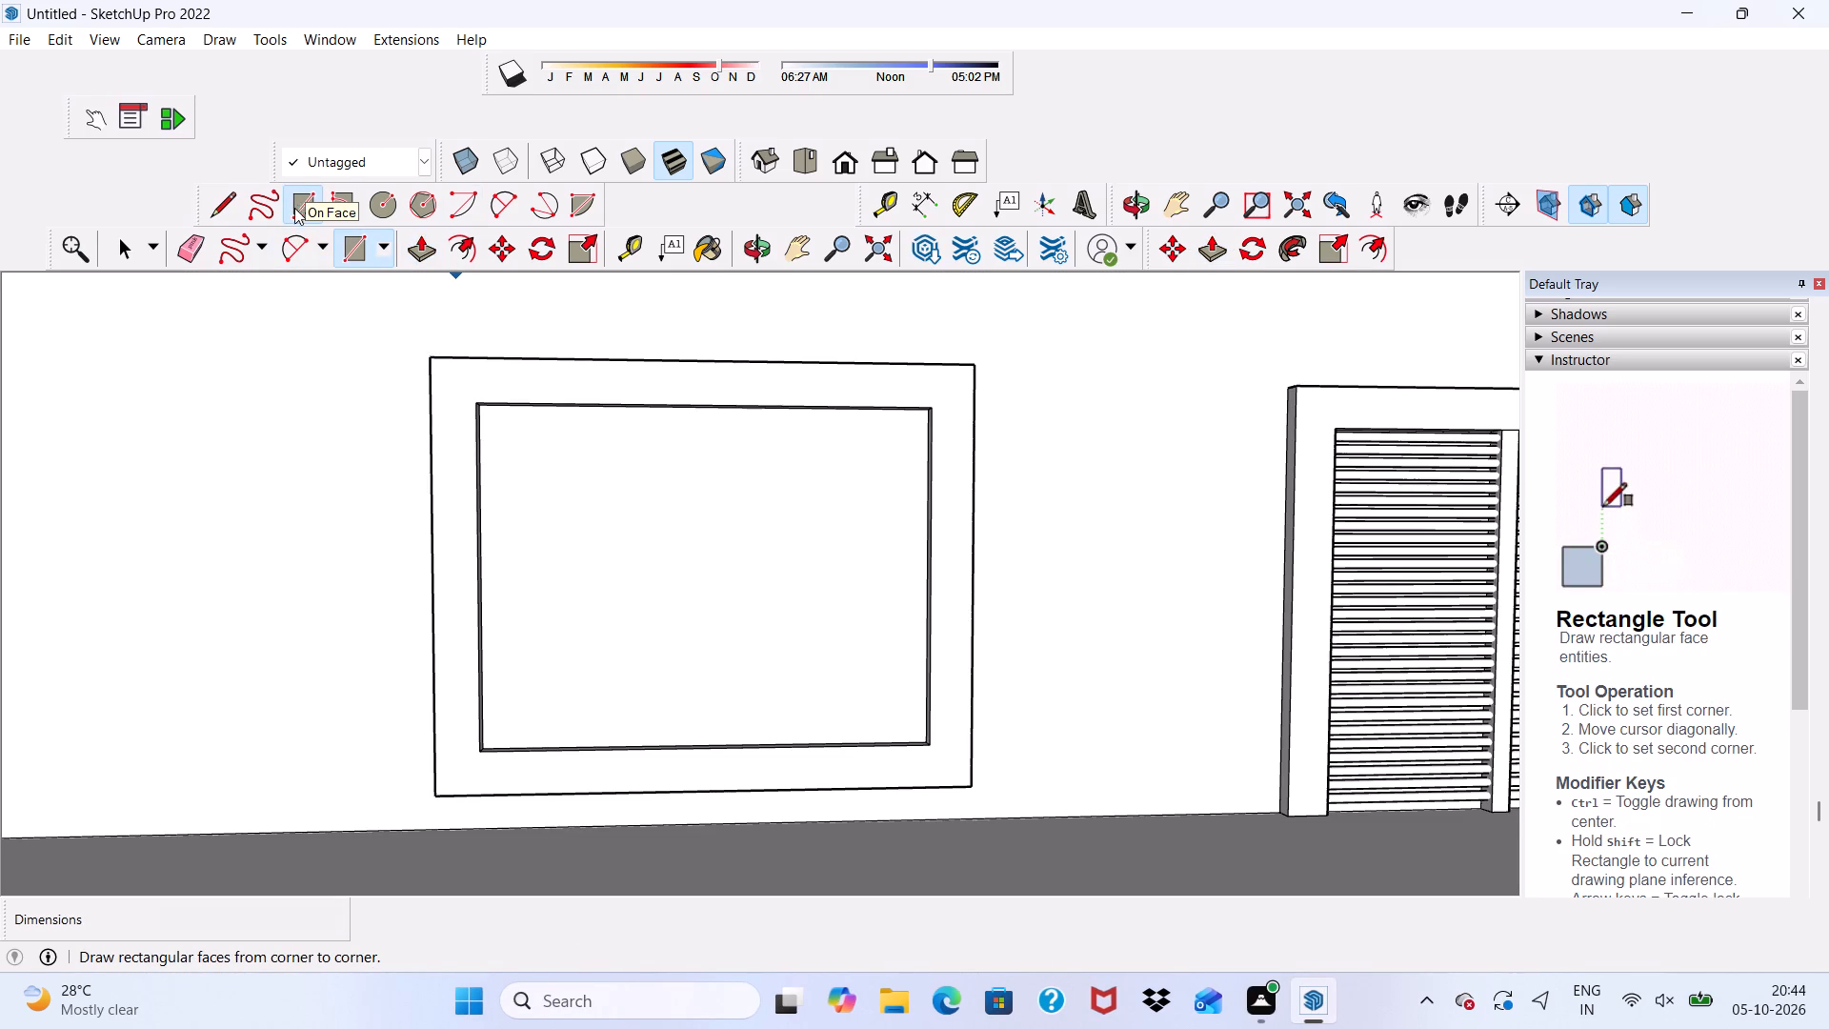
scroll(365, 428, "down", 1)
scroll(728, 545, "up", 3)
middle_click_drag(650, 462, 714, 346)
scroll(690, 359, "up", 4)
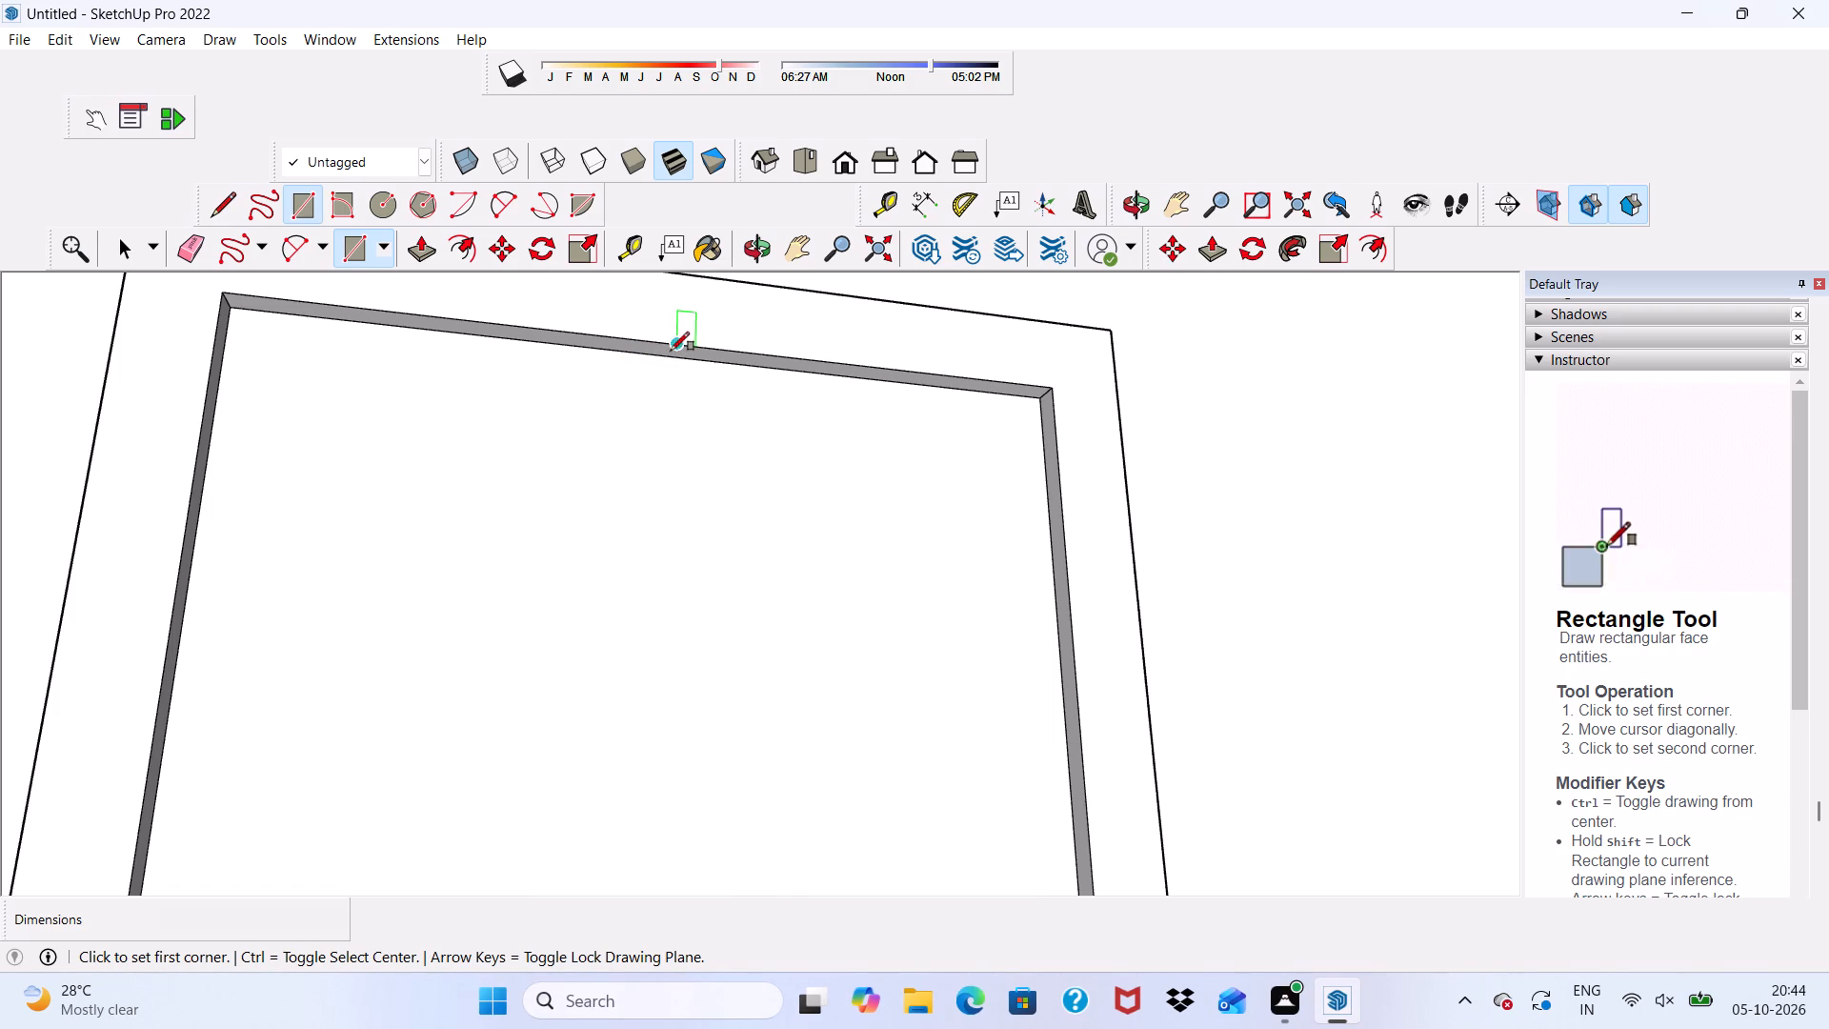
left_click(671, 351)
scroll(648, 393, "down", 12)
middle_click_drag(691, 489, 647, 583)
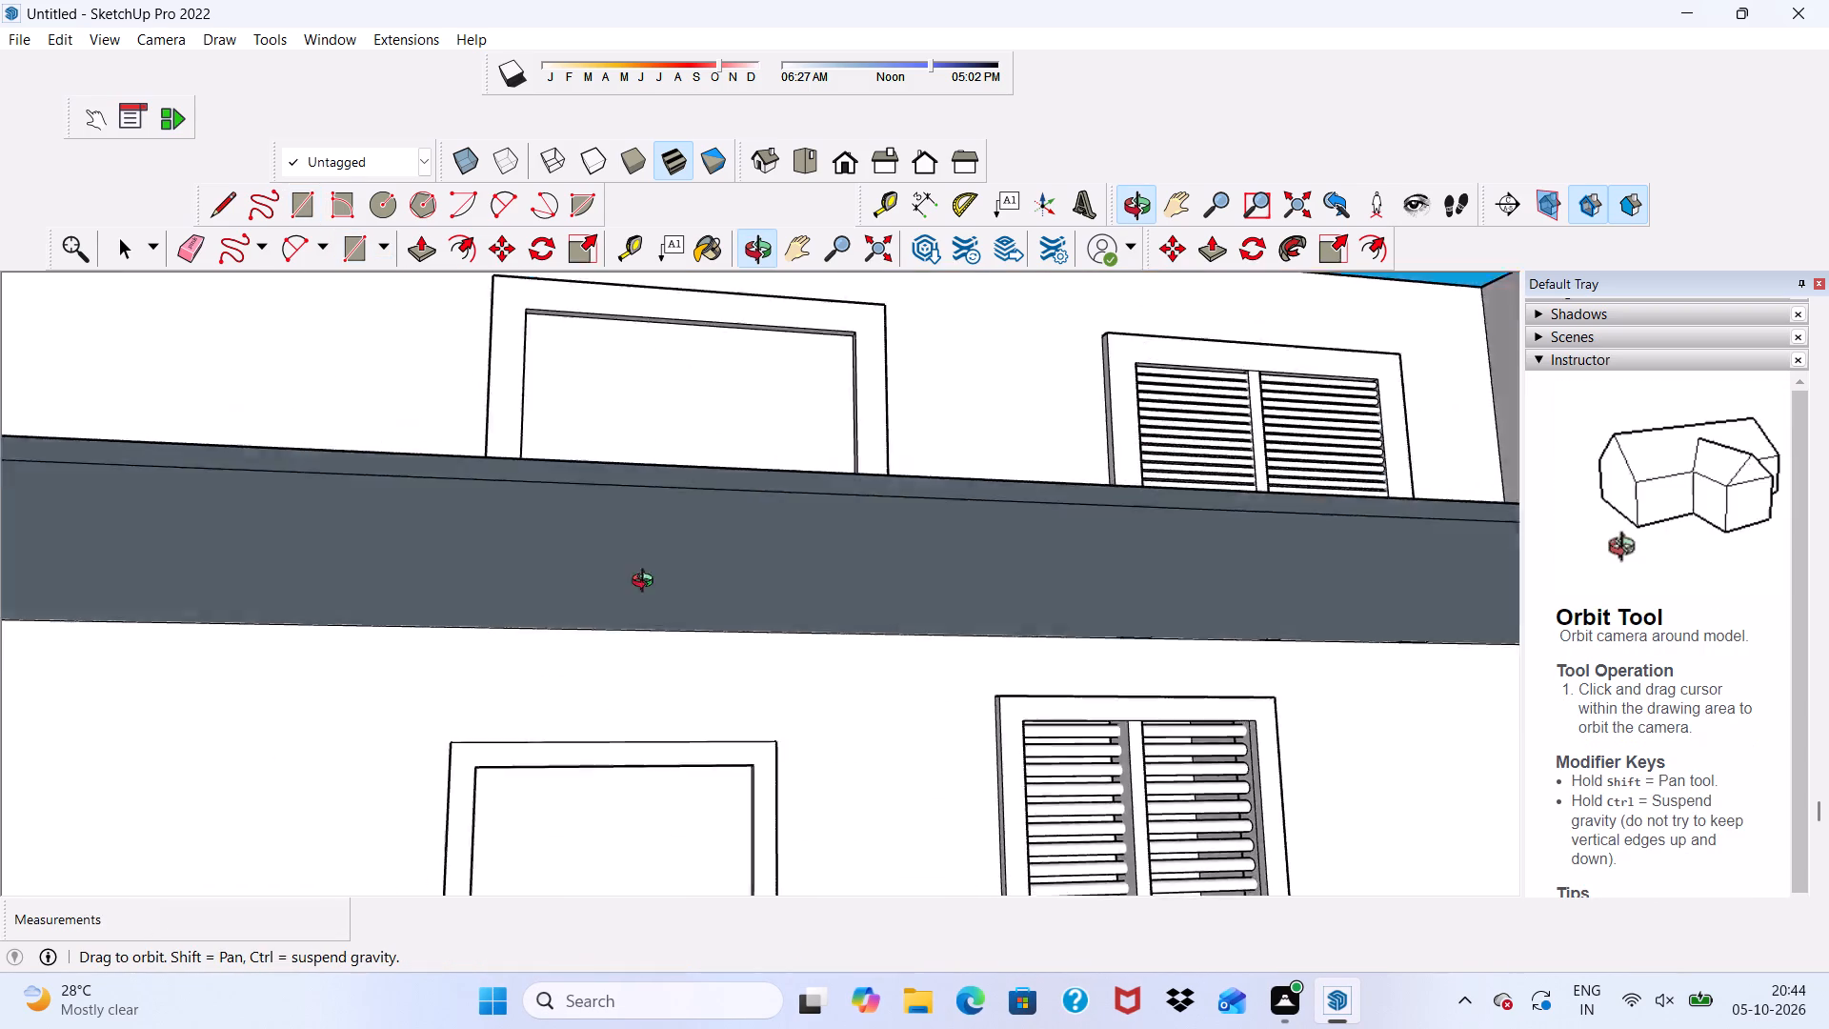
middle_click_drag(647, 583, 608, 680)
scroll(778, 394, "up", 7)
scroll(801, 310, "up", 1)
middle_click_drag(804, 305, 806, 309)
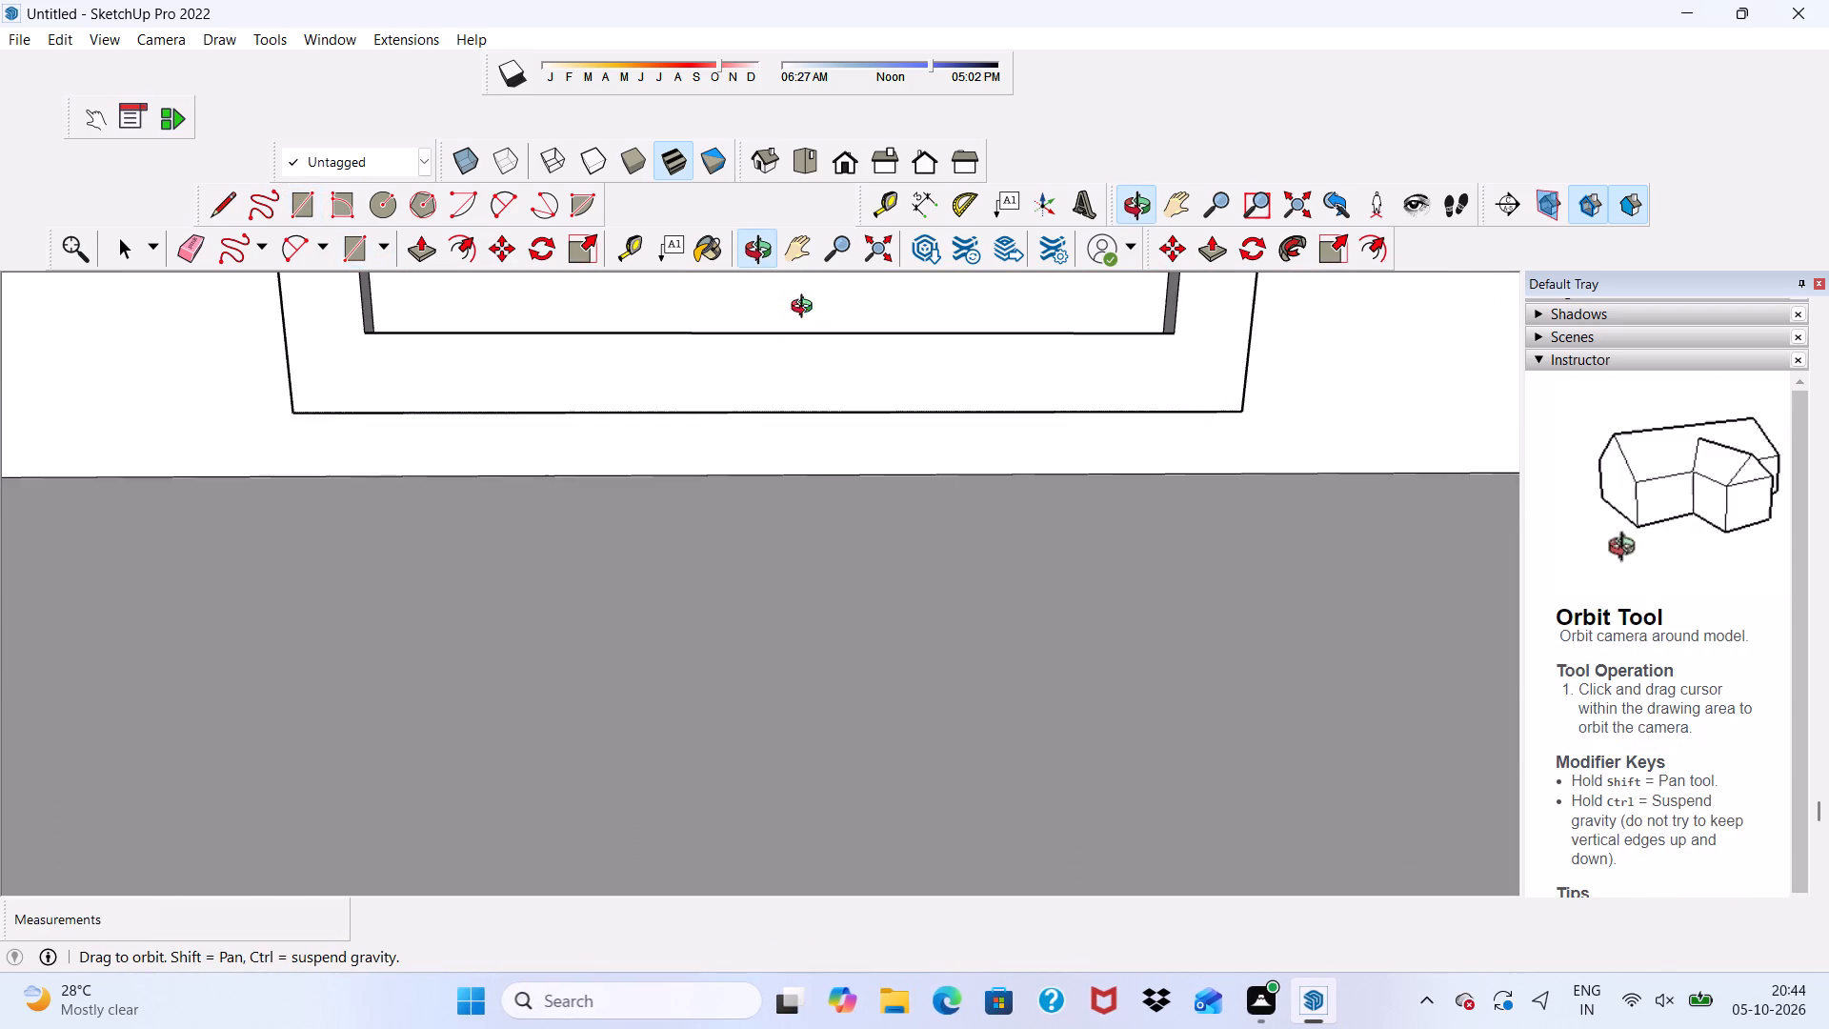
middle_click_drag(806, 309, 823, 410)
scroll(835, 358, "up", 2)
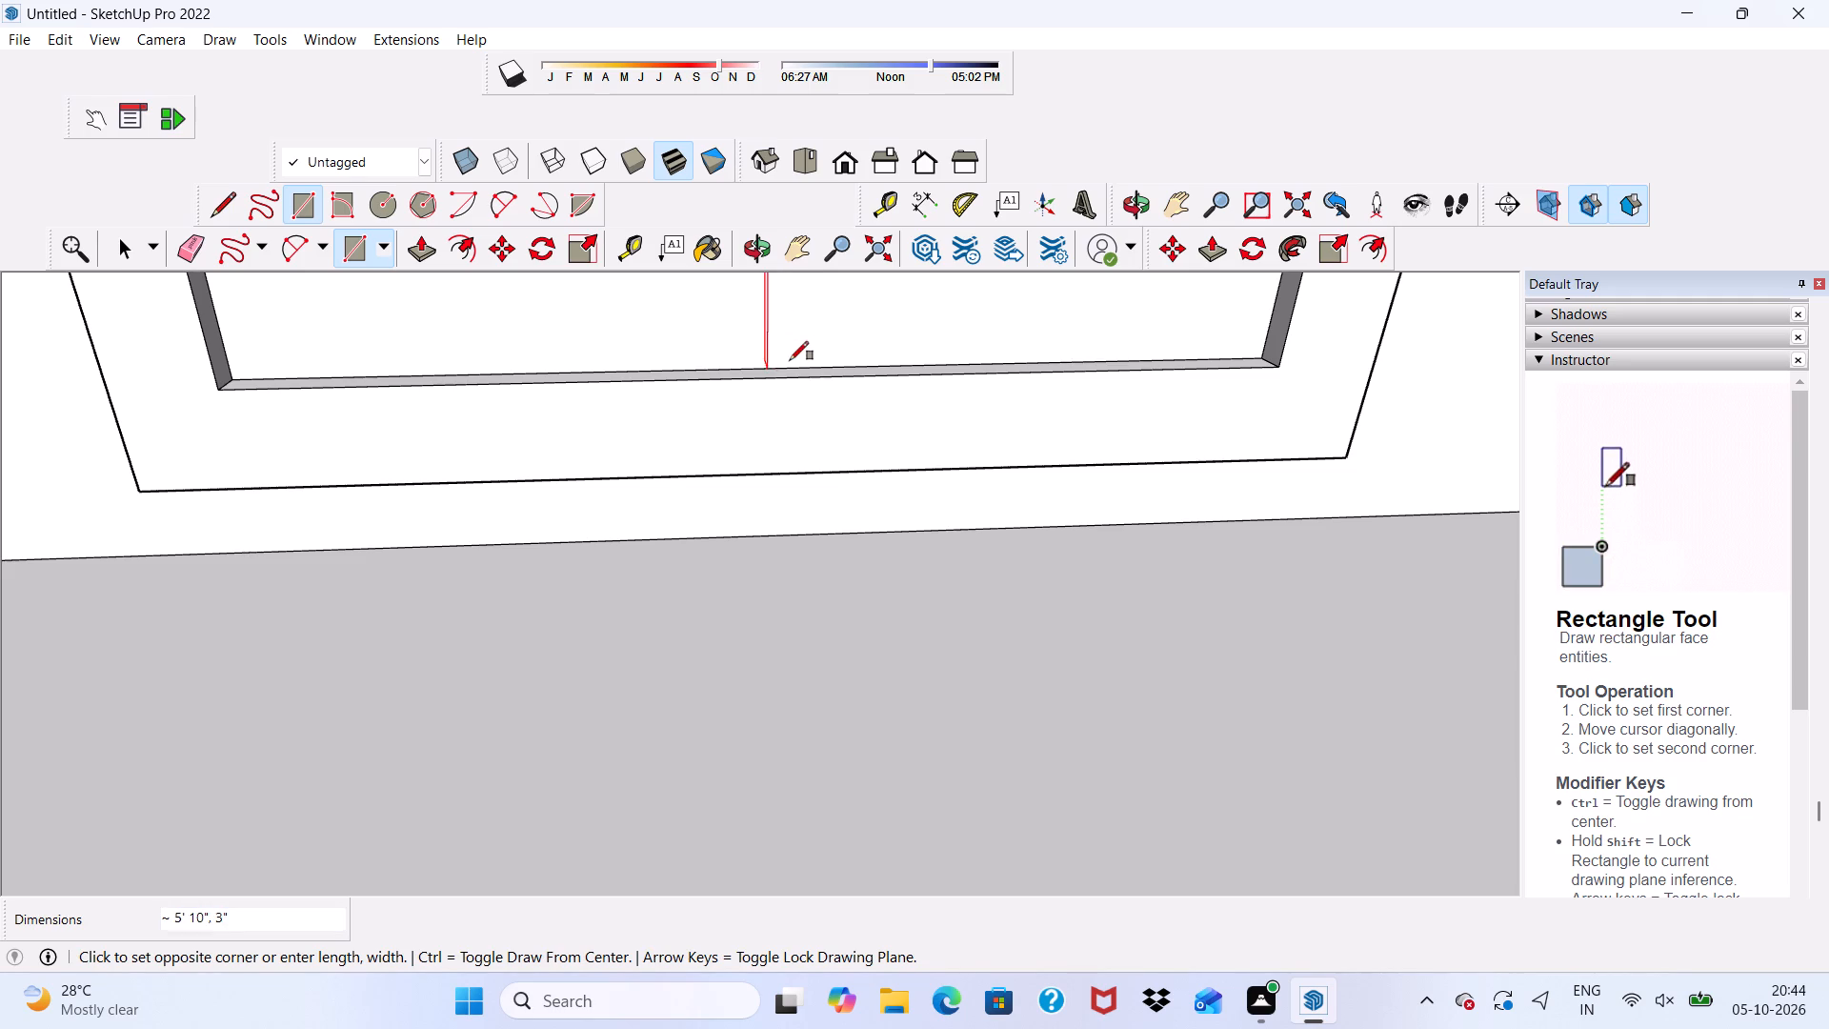
scroll(789, 361, "up", 5)
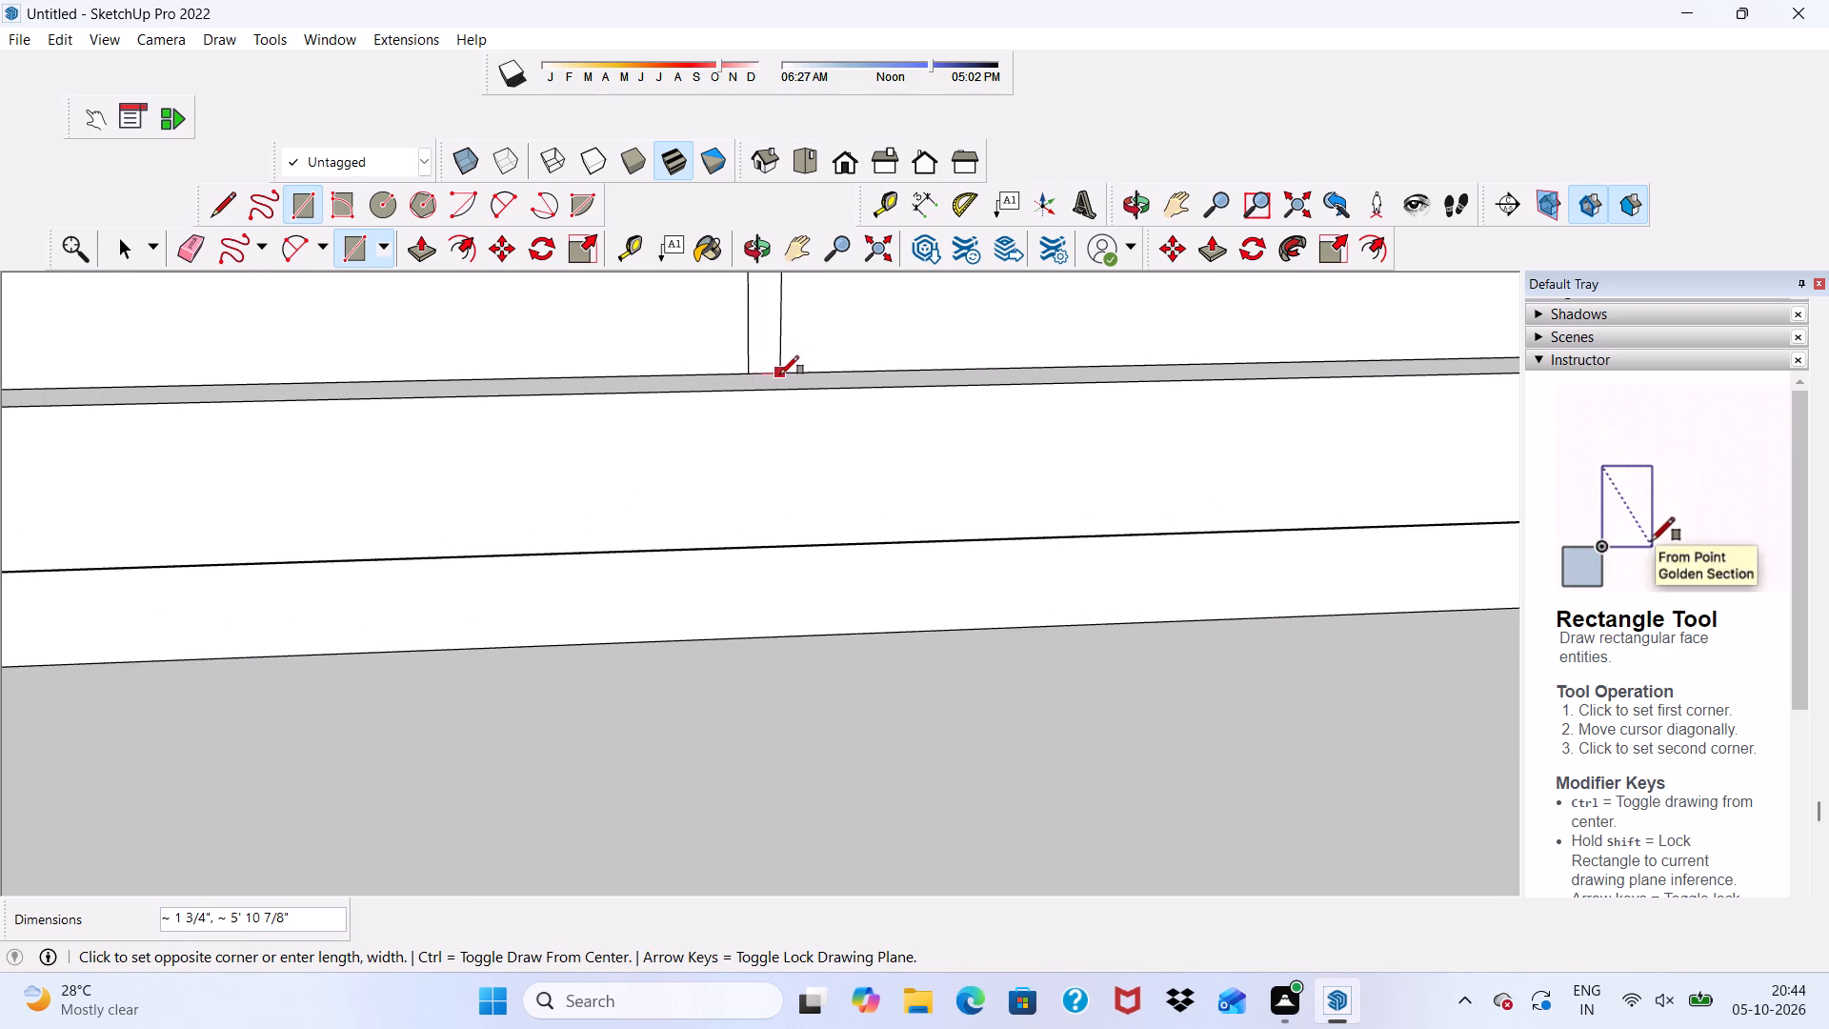
Complete the vertical divider rectangle at the opening's bottom edge, about 1 3/4" wide by 5' 10 7/8" tall.
left_click(775, 377)
Push/Pull the upper-floor window's divider face about 3" out from the wall.
scroll(766, 381, "down", 5)
scroll(699, 435, "up", 1)
scroll(698, 435, "down", 10)
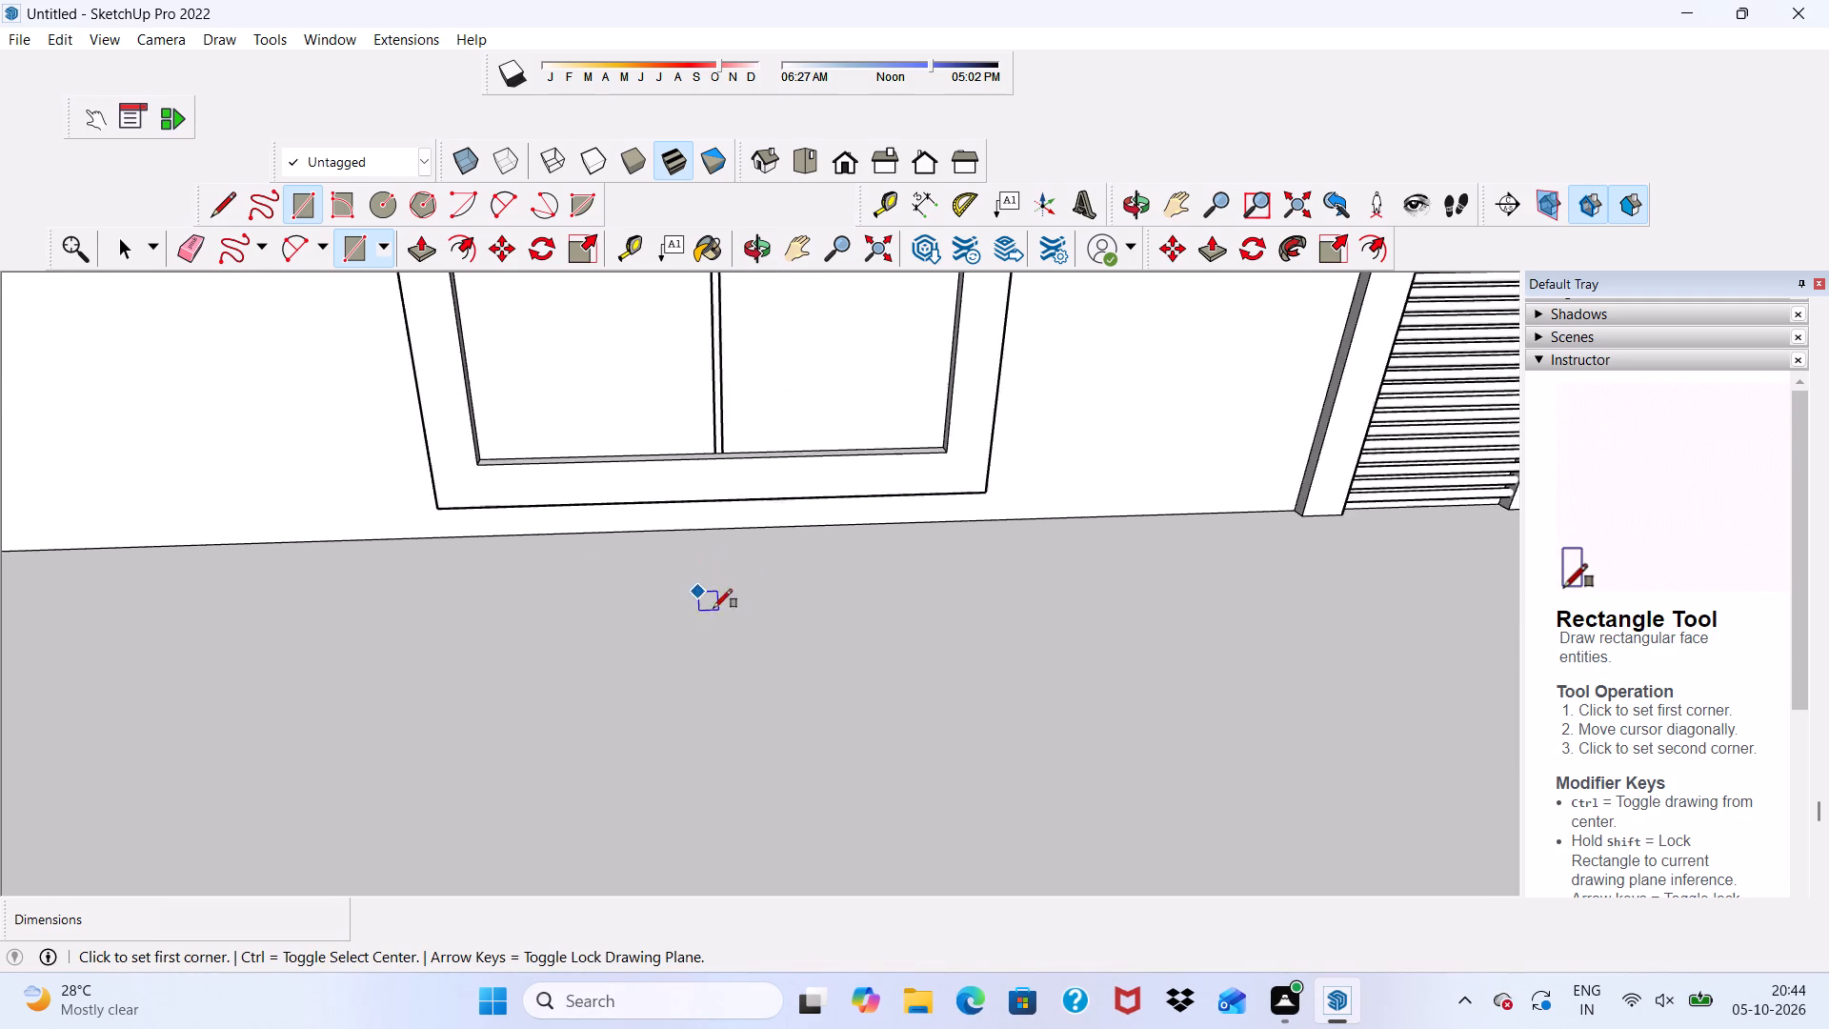
scroll(714, 608, "down", 7)
middle_click_drag(726, 565, 772, 535)
scroll(753, 434, "up", 6)
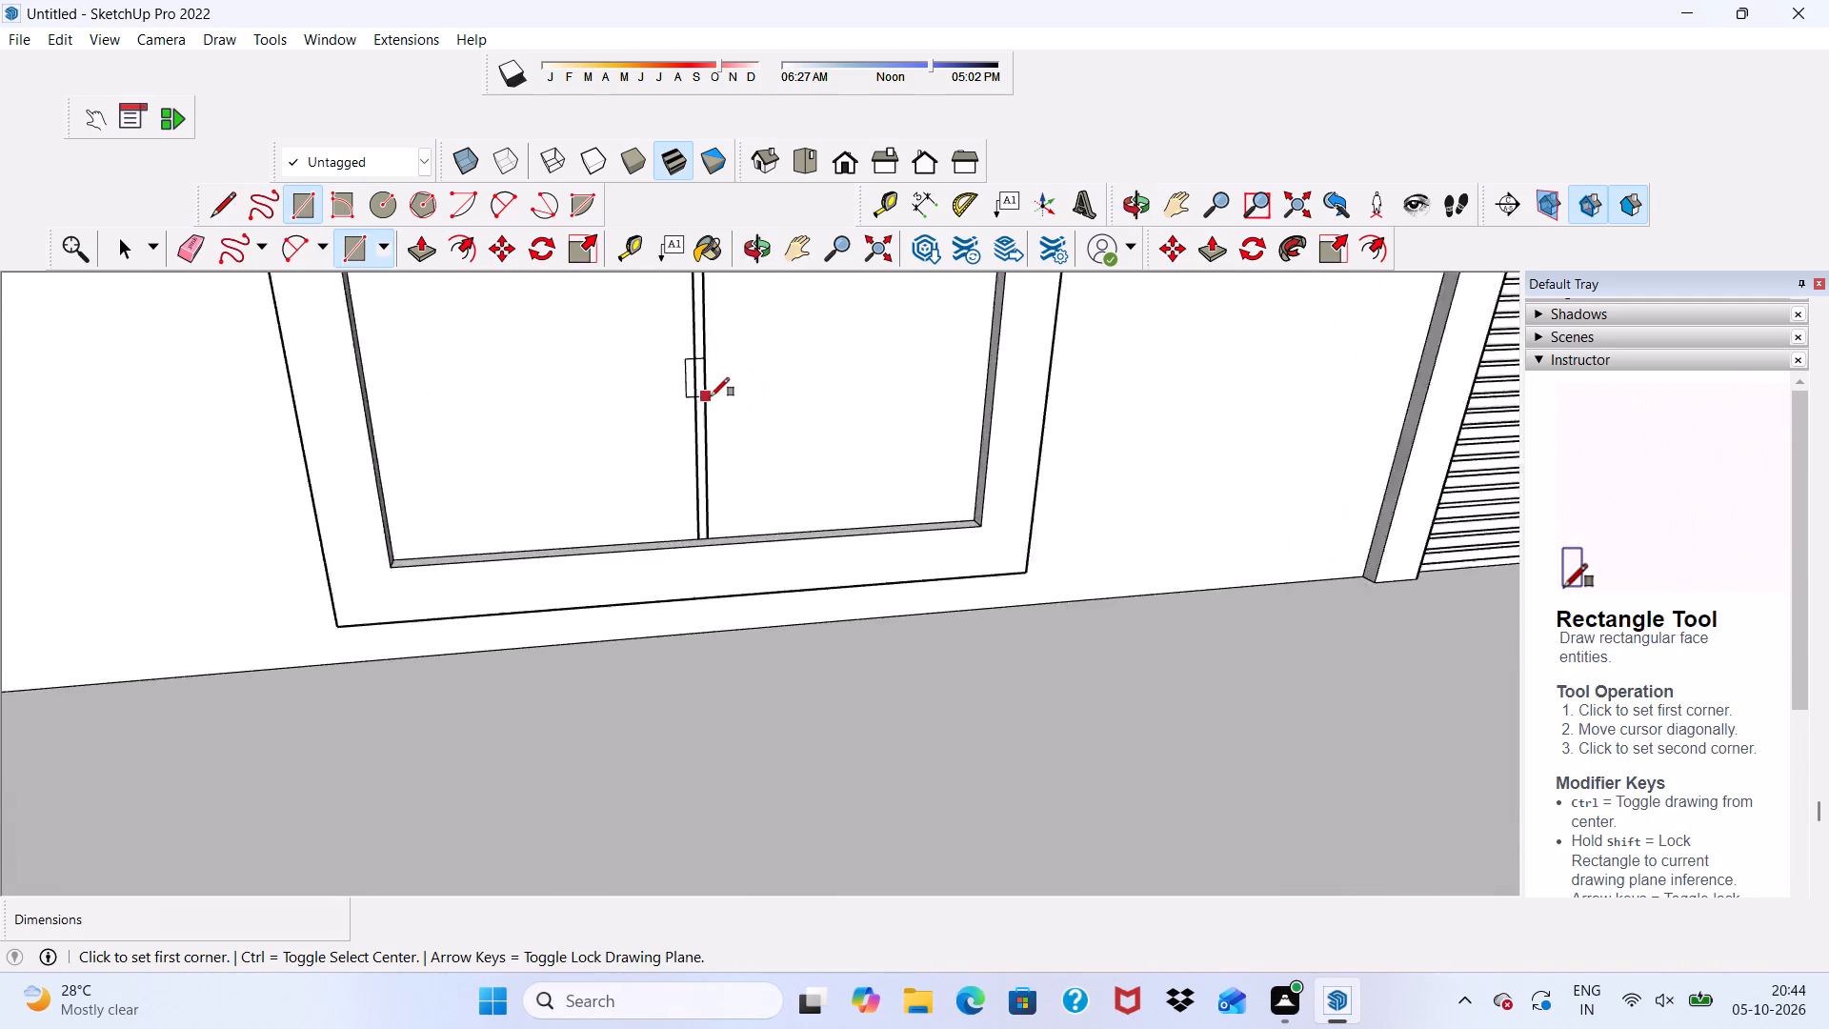
scroll(711, 396, "up", 7)
key("space")
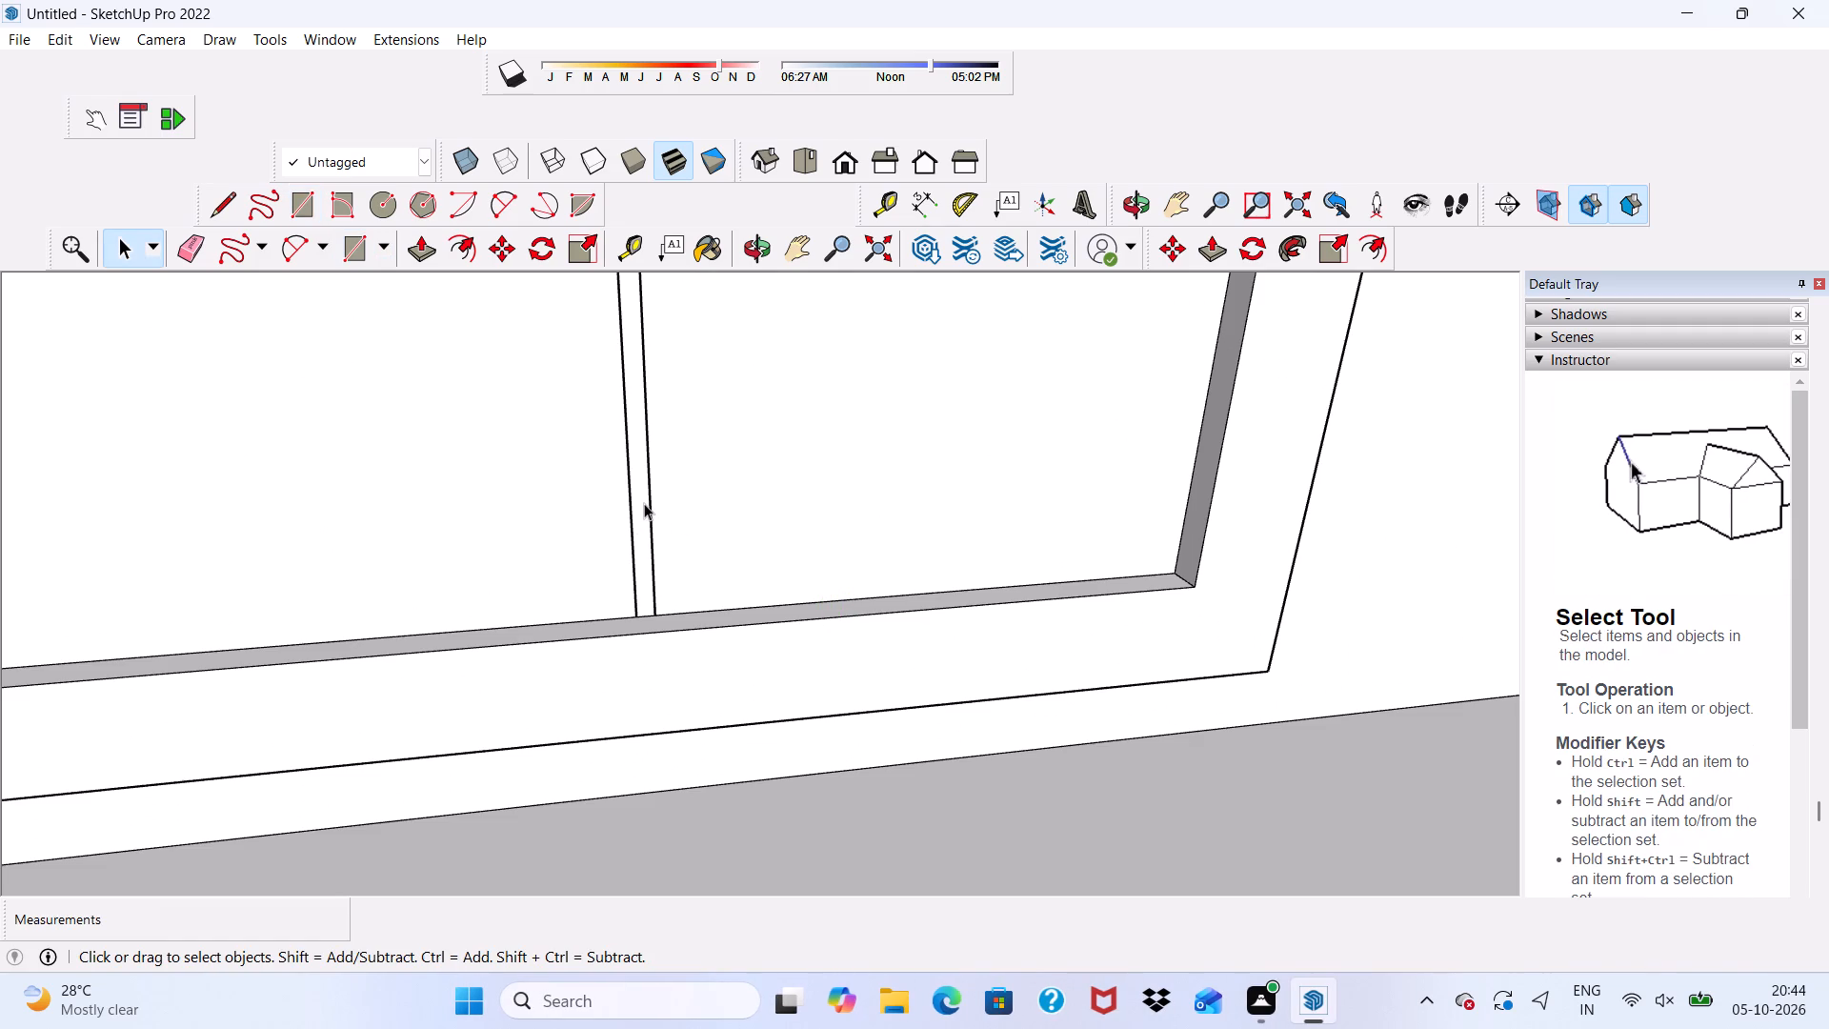
left_click(644, 503)
left_click(422, 235)
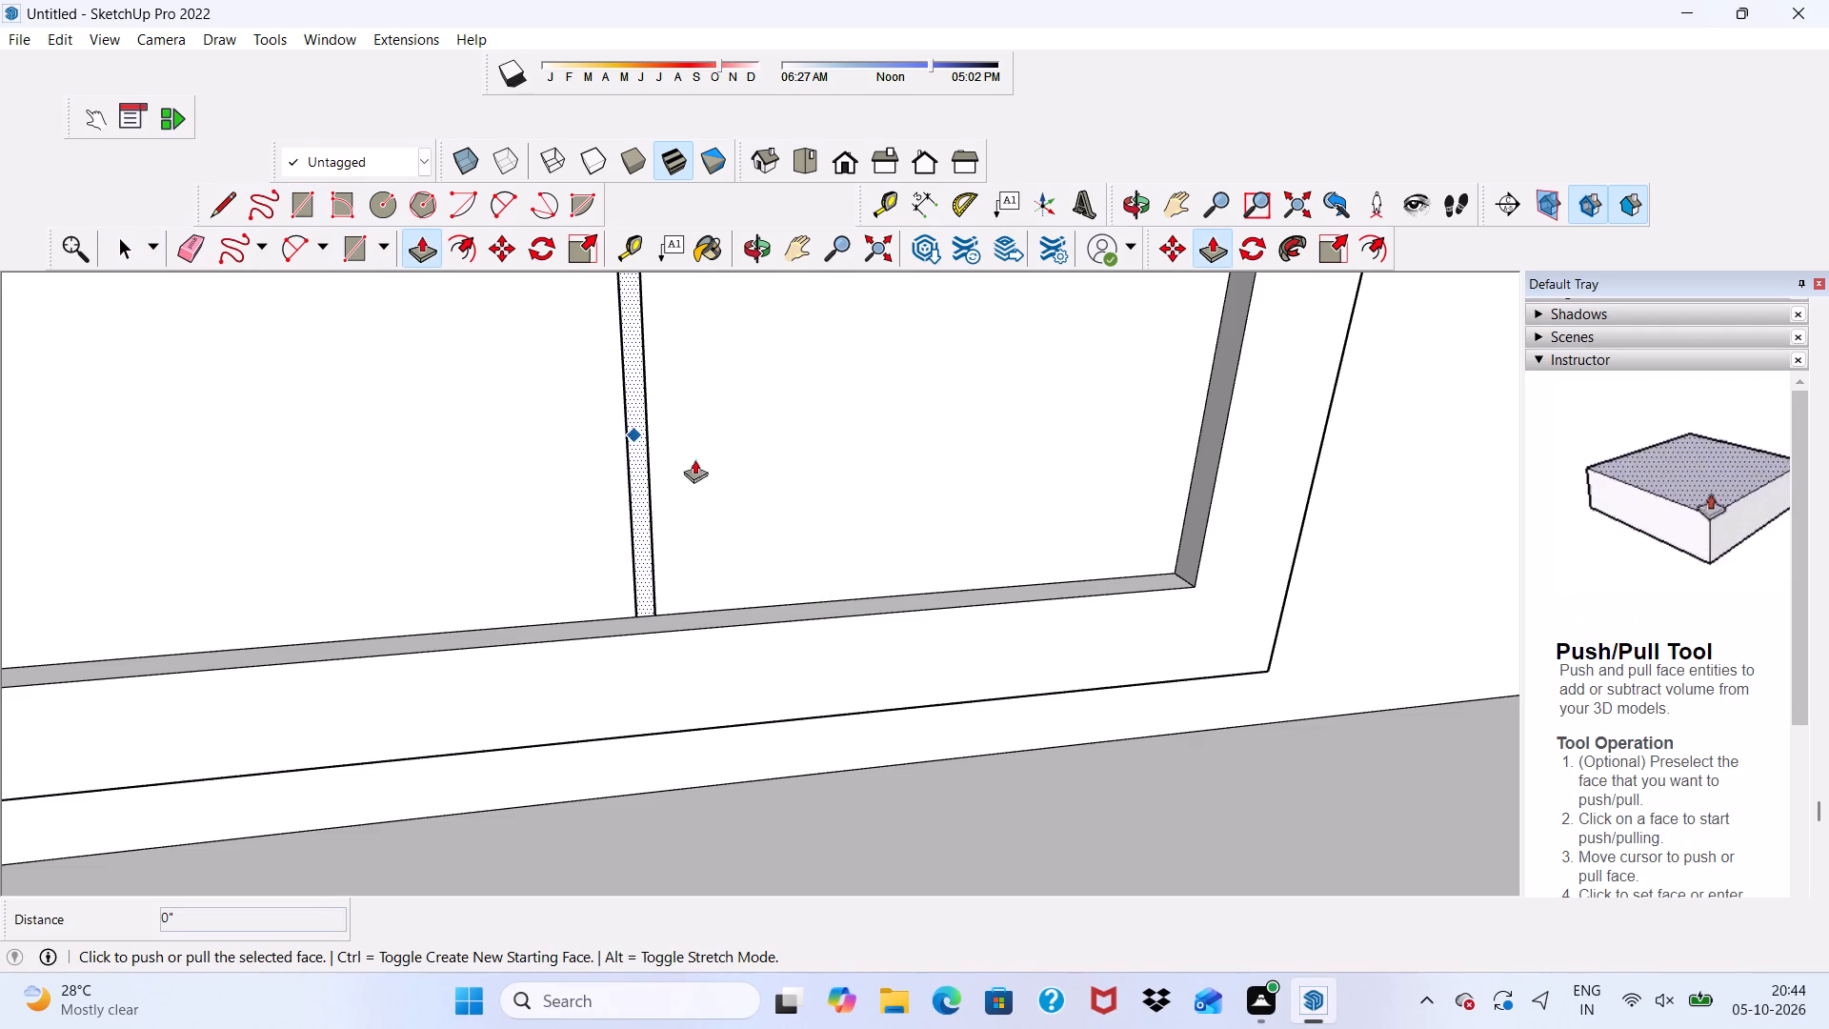
left_click(637, 483)
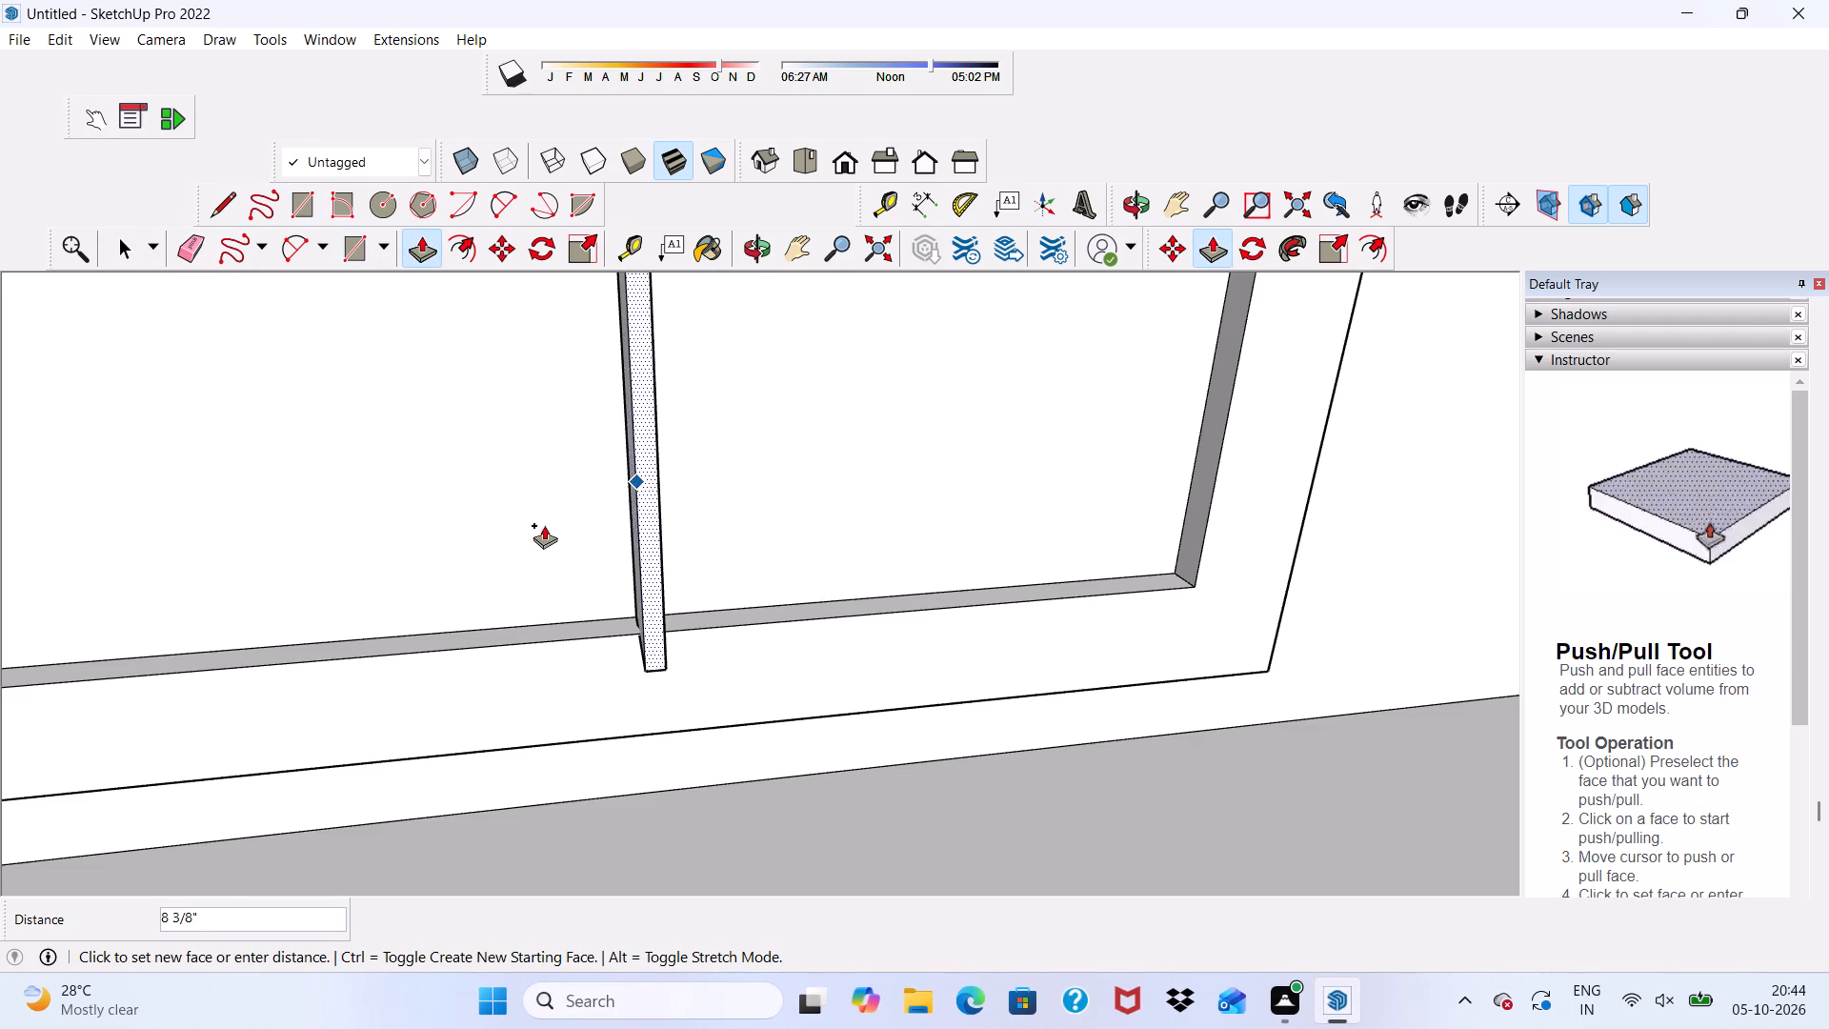
left_click(543, 649)
Push/Pull the upper-floor window's pane face about 7 1/4" into the wall to recess it behind the divider.
scroll(415, 508, "down", 6)
scroll(976, 475, "down", 3)
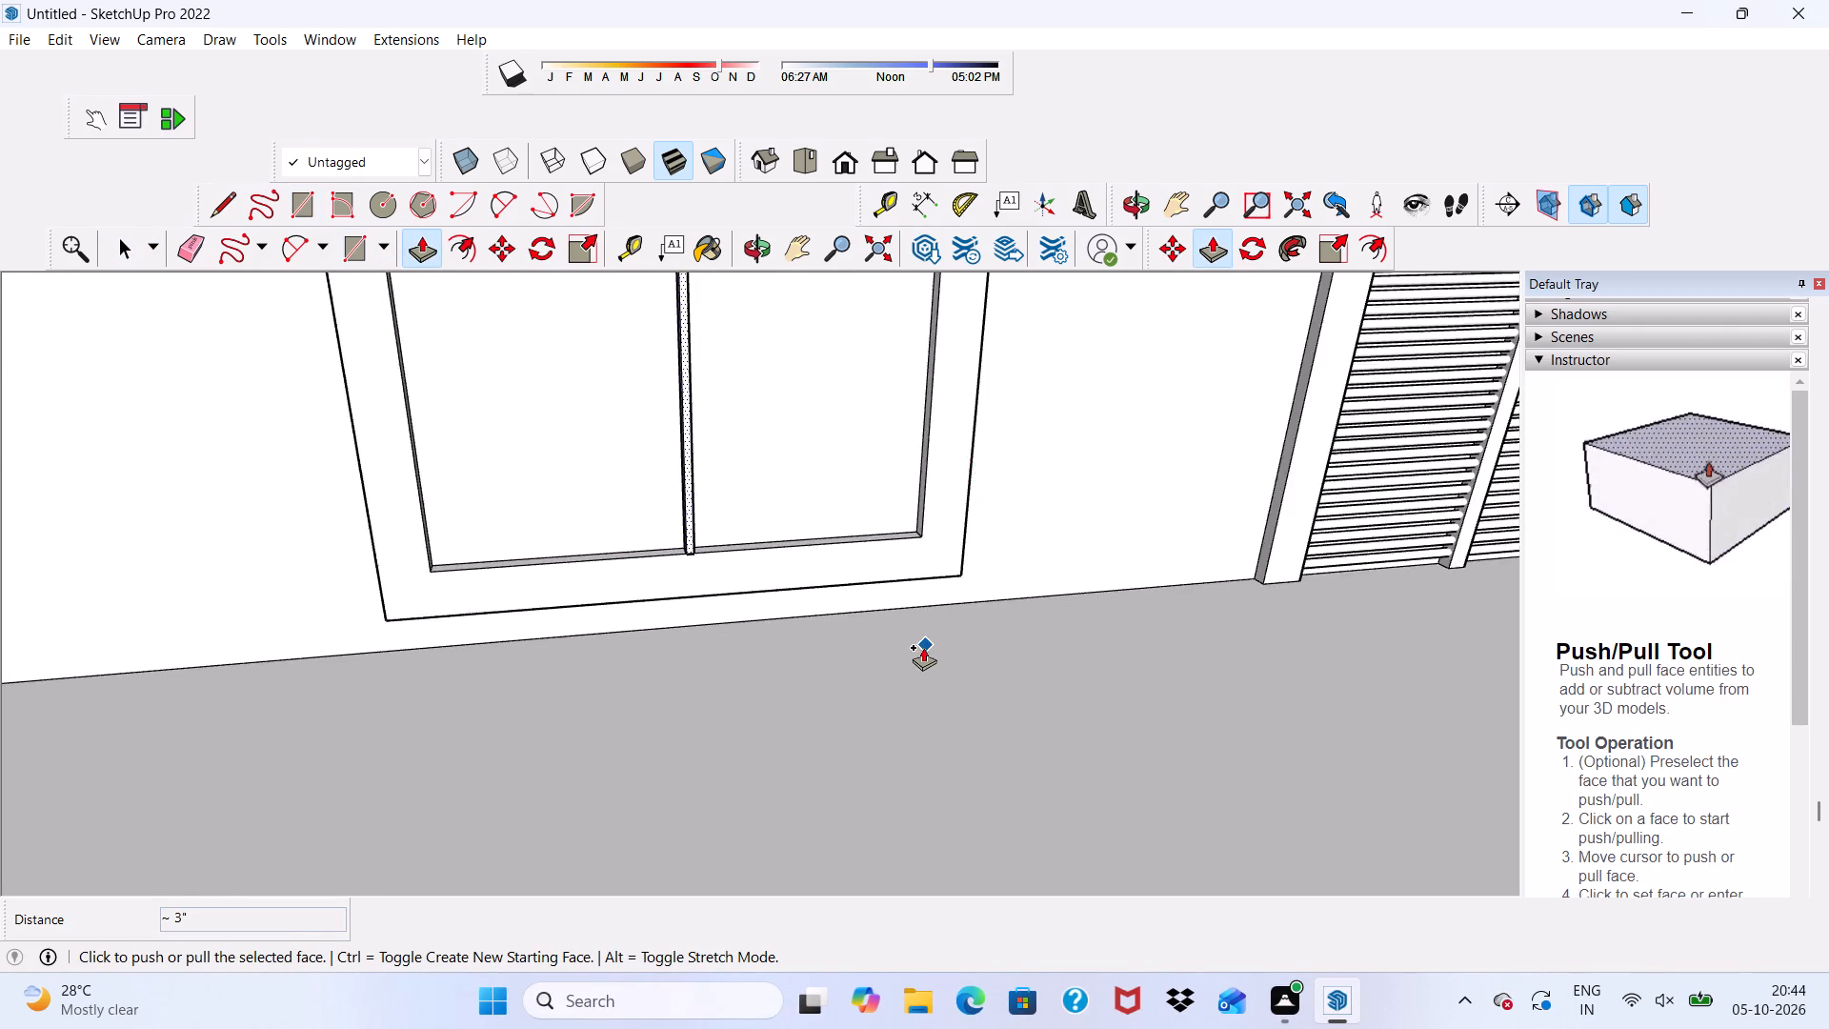
scroll(923, 647, "down", 4)
middle_click_drag(918, 651, 744, 585)
key("space")
scroll(822, 534, "up", 1)
scroll(822, 534, "down", 7)
scroll(847, 509, "up", 1)
scroll(847, 519, "down", 3)
scroll(672, 406, "up", 5)
scroll(865, 353, "up", 1)
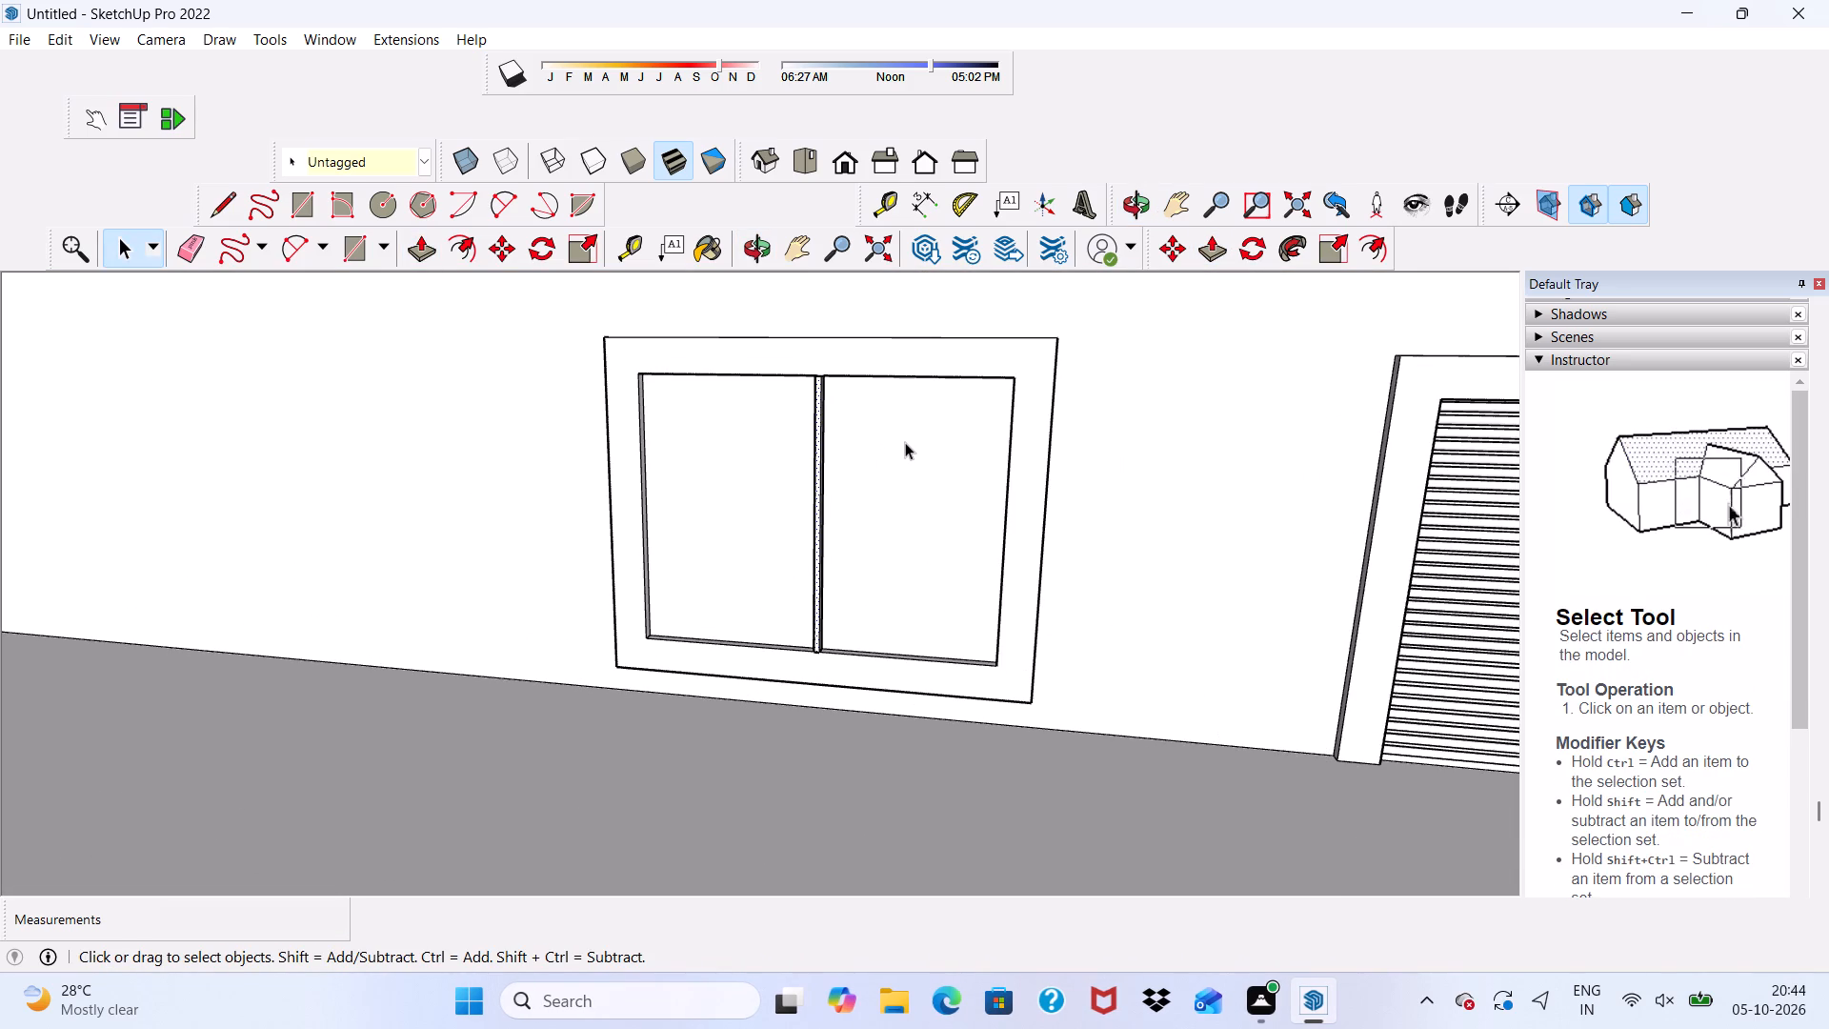
left_click(905, 442)
middle_click_drag(905, 442, 753, 725)
scroll(905, 442, "down", 1)
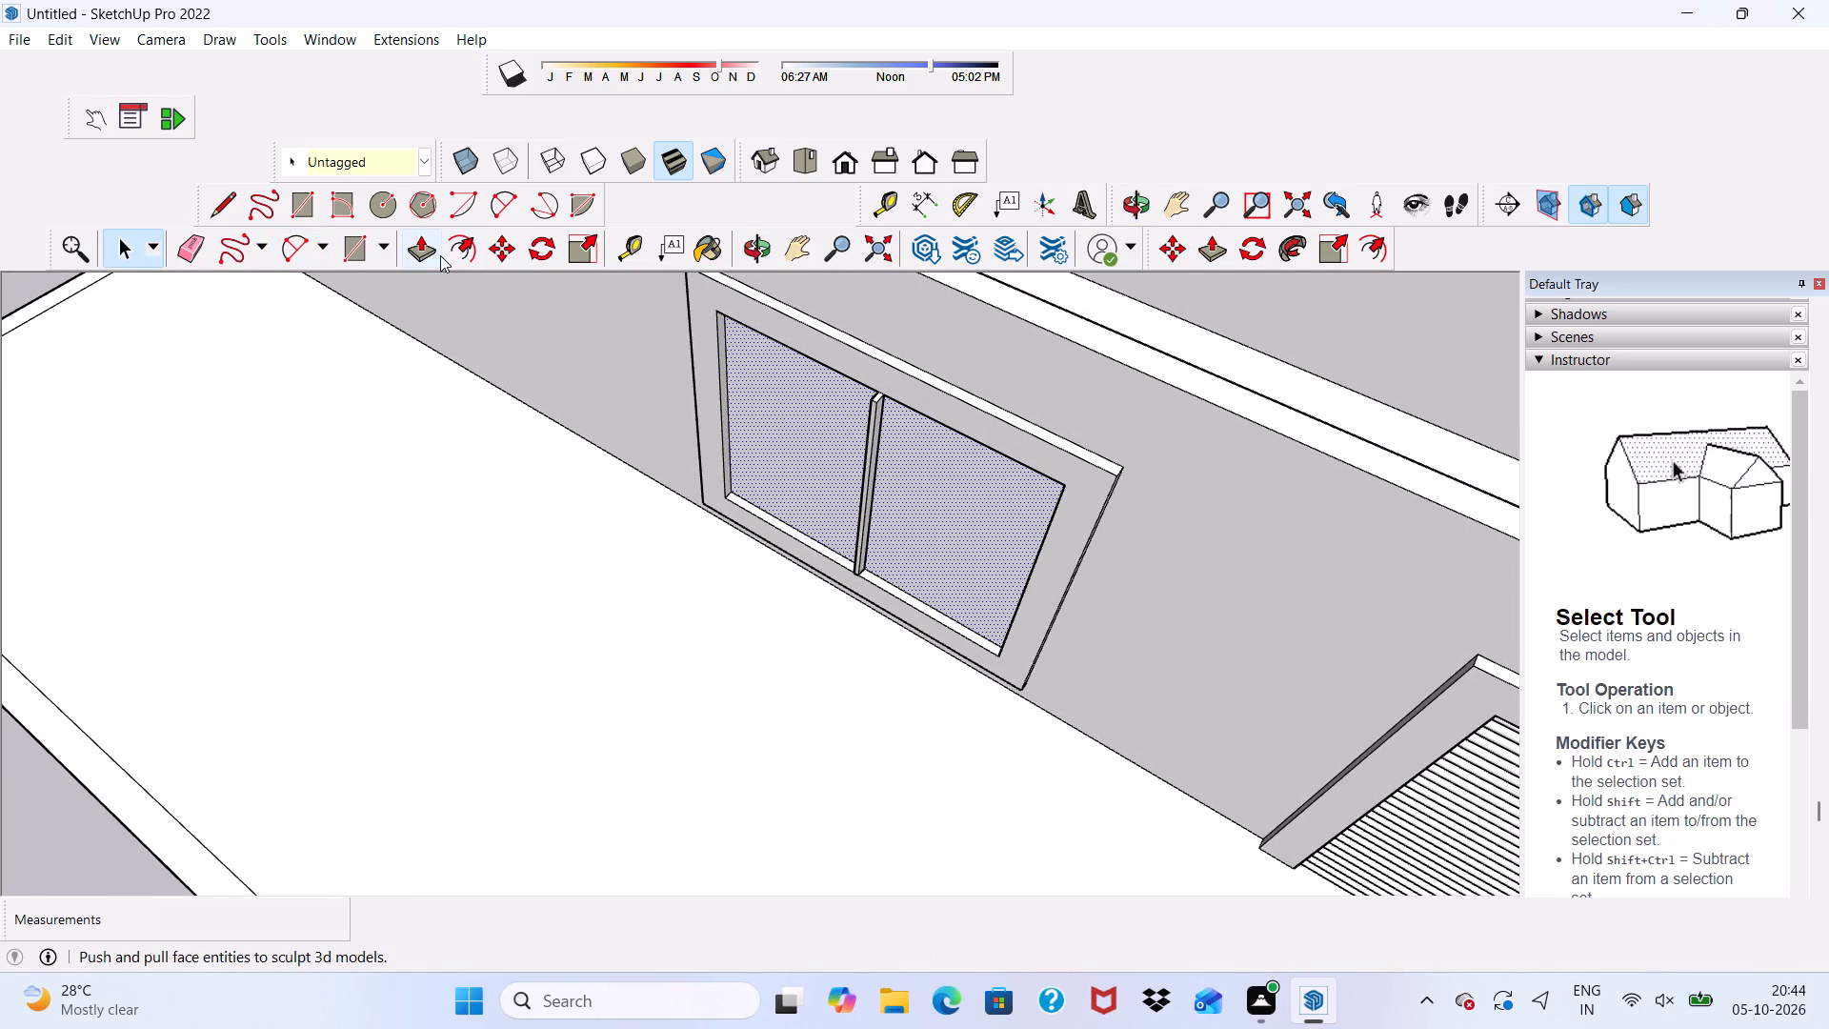
left_click(430, 249)
left_click(750, 398)
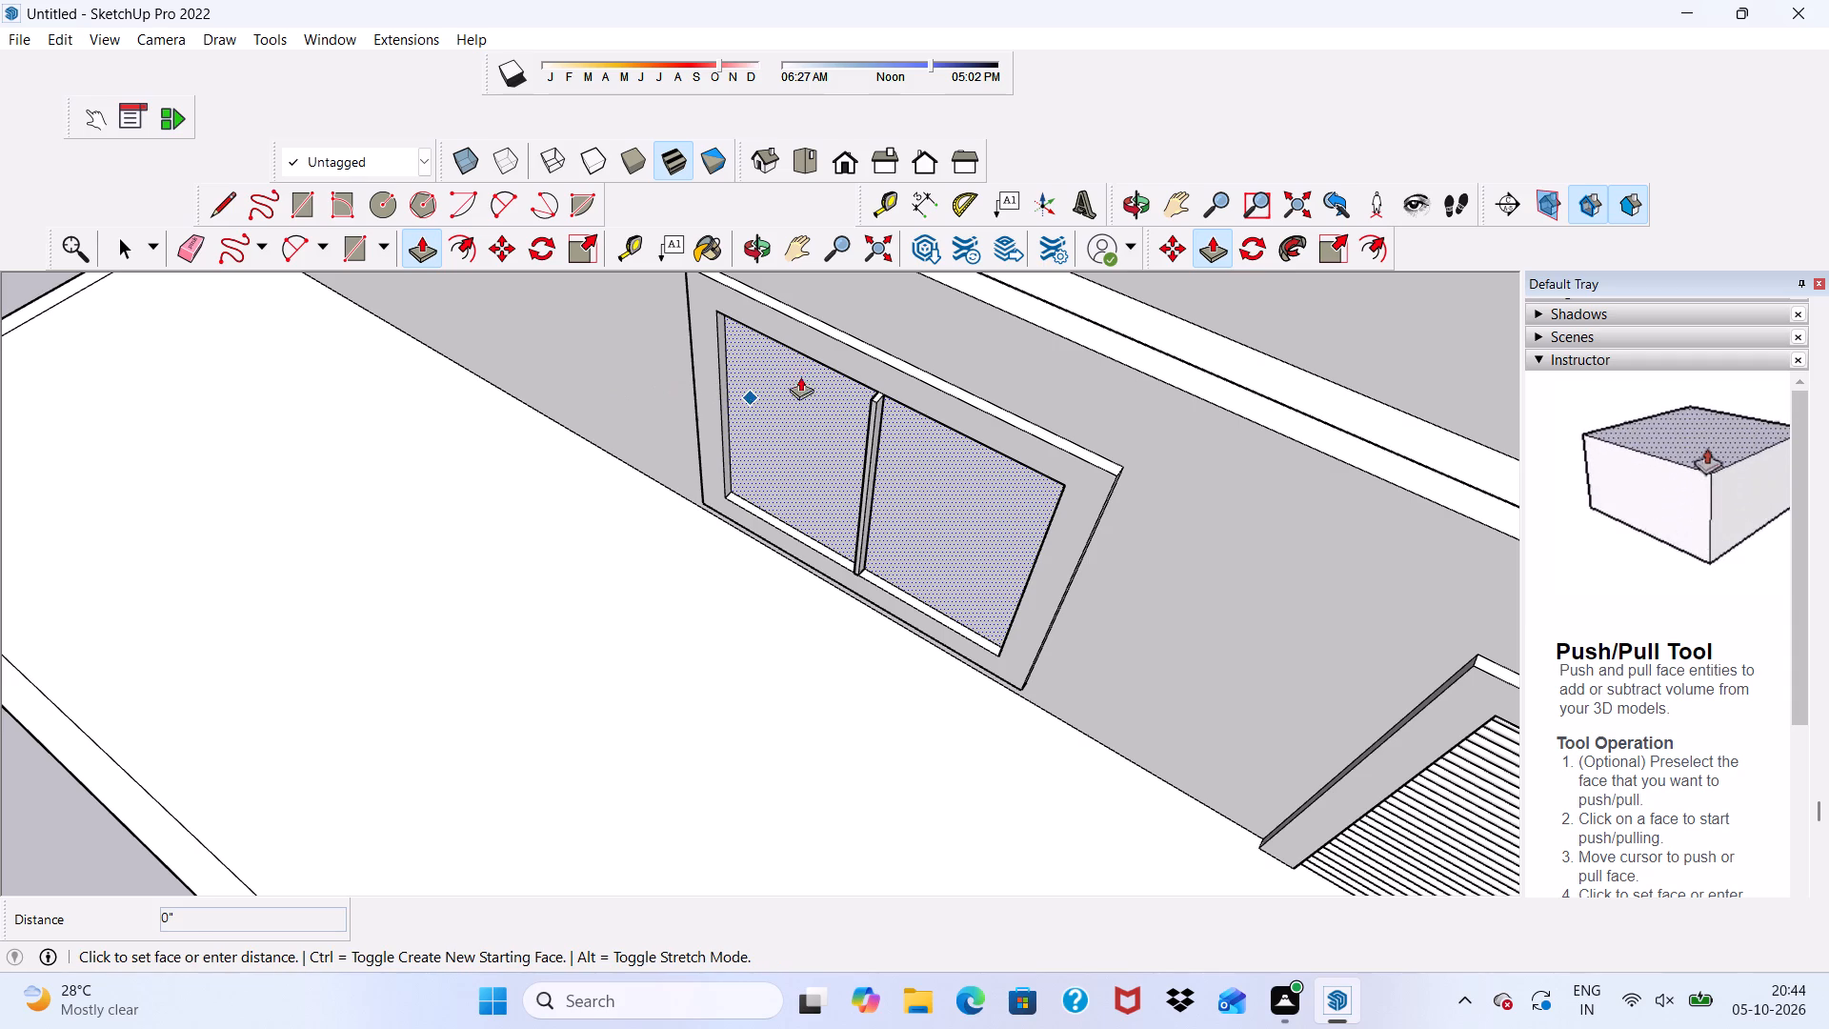
scroll(1171, 323, "up", 3)
left_click(1161, 369)
Push/Pull the divider's side face 1" outward to thicken the divider.
scroll(1159, 369, "down", 2)
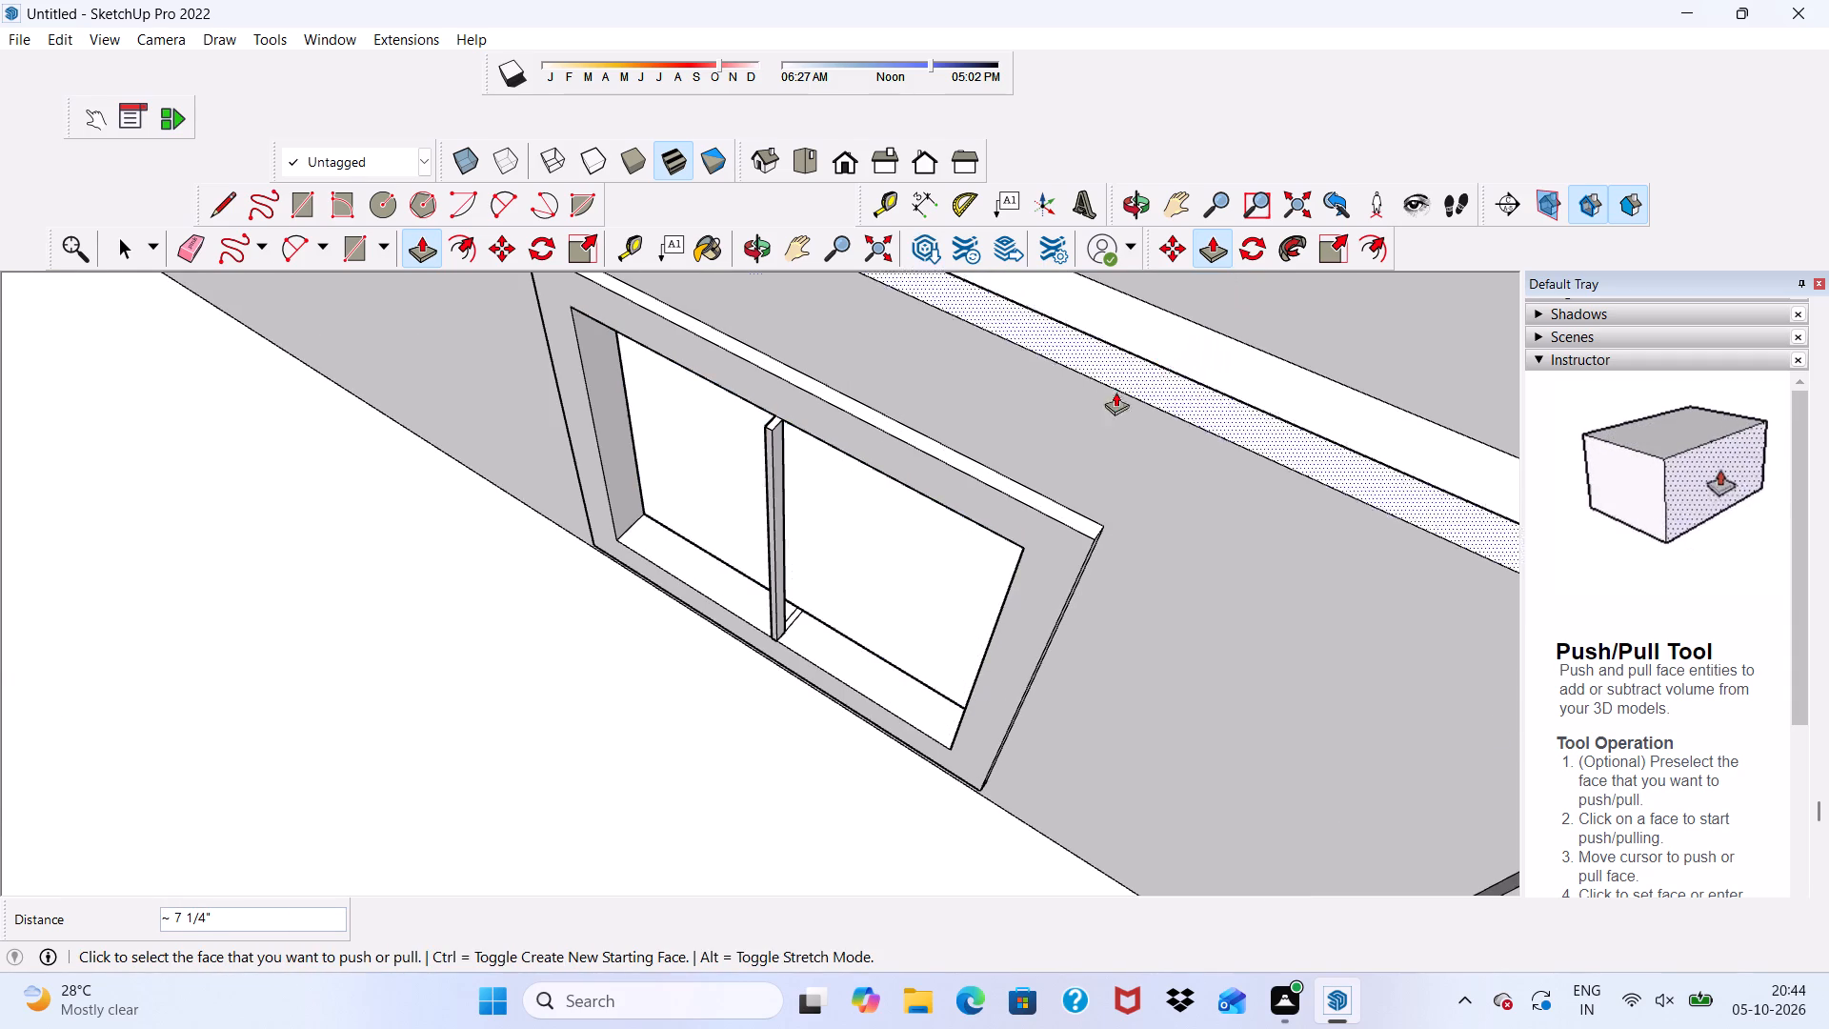
scroll(1115, 392, "down", 3)
middle_click_drag(1038, 433, 1342, 230)
scroll(981, 439, "up", 3)
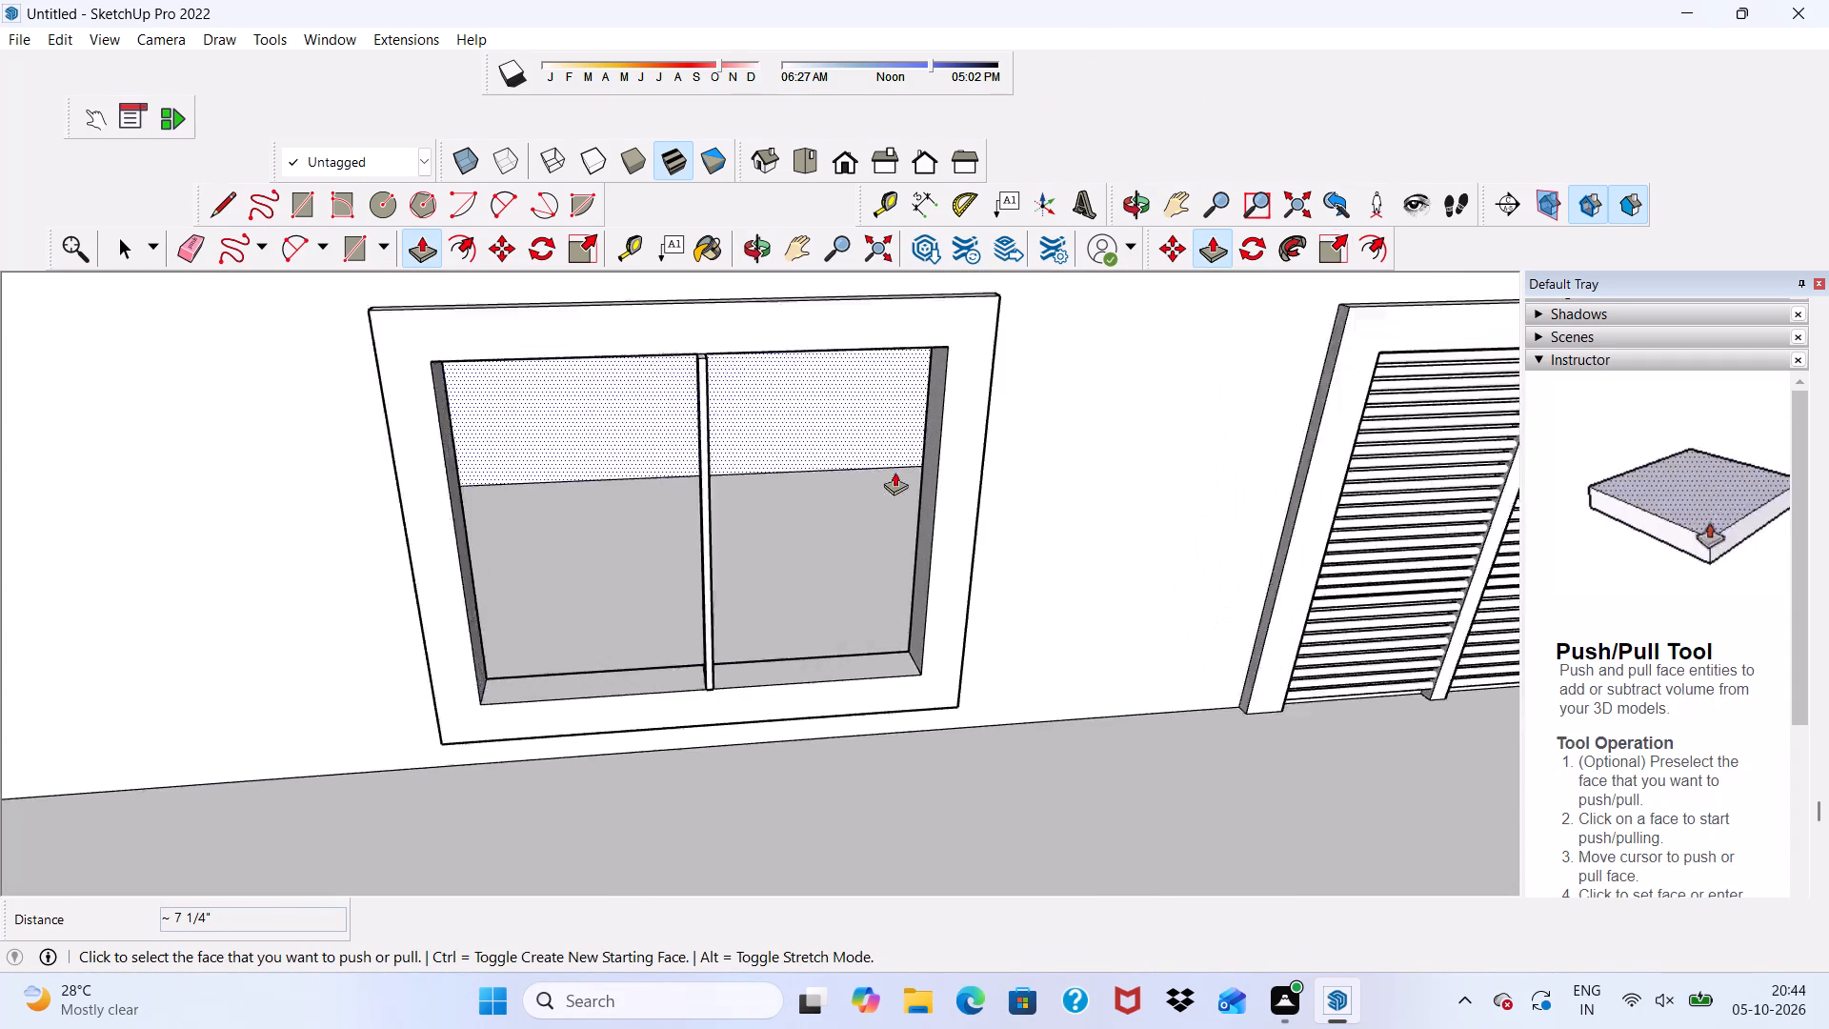
scroll(894, 472, "up", 1)
scroll(730, 524, "up", 3)
scroll(556, 650, "up", 3)
middle_click_drag(579, 588, 743, 544)
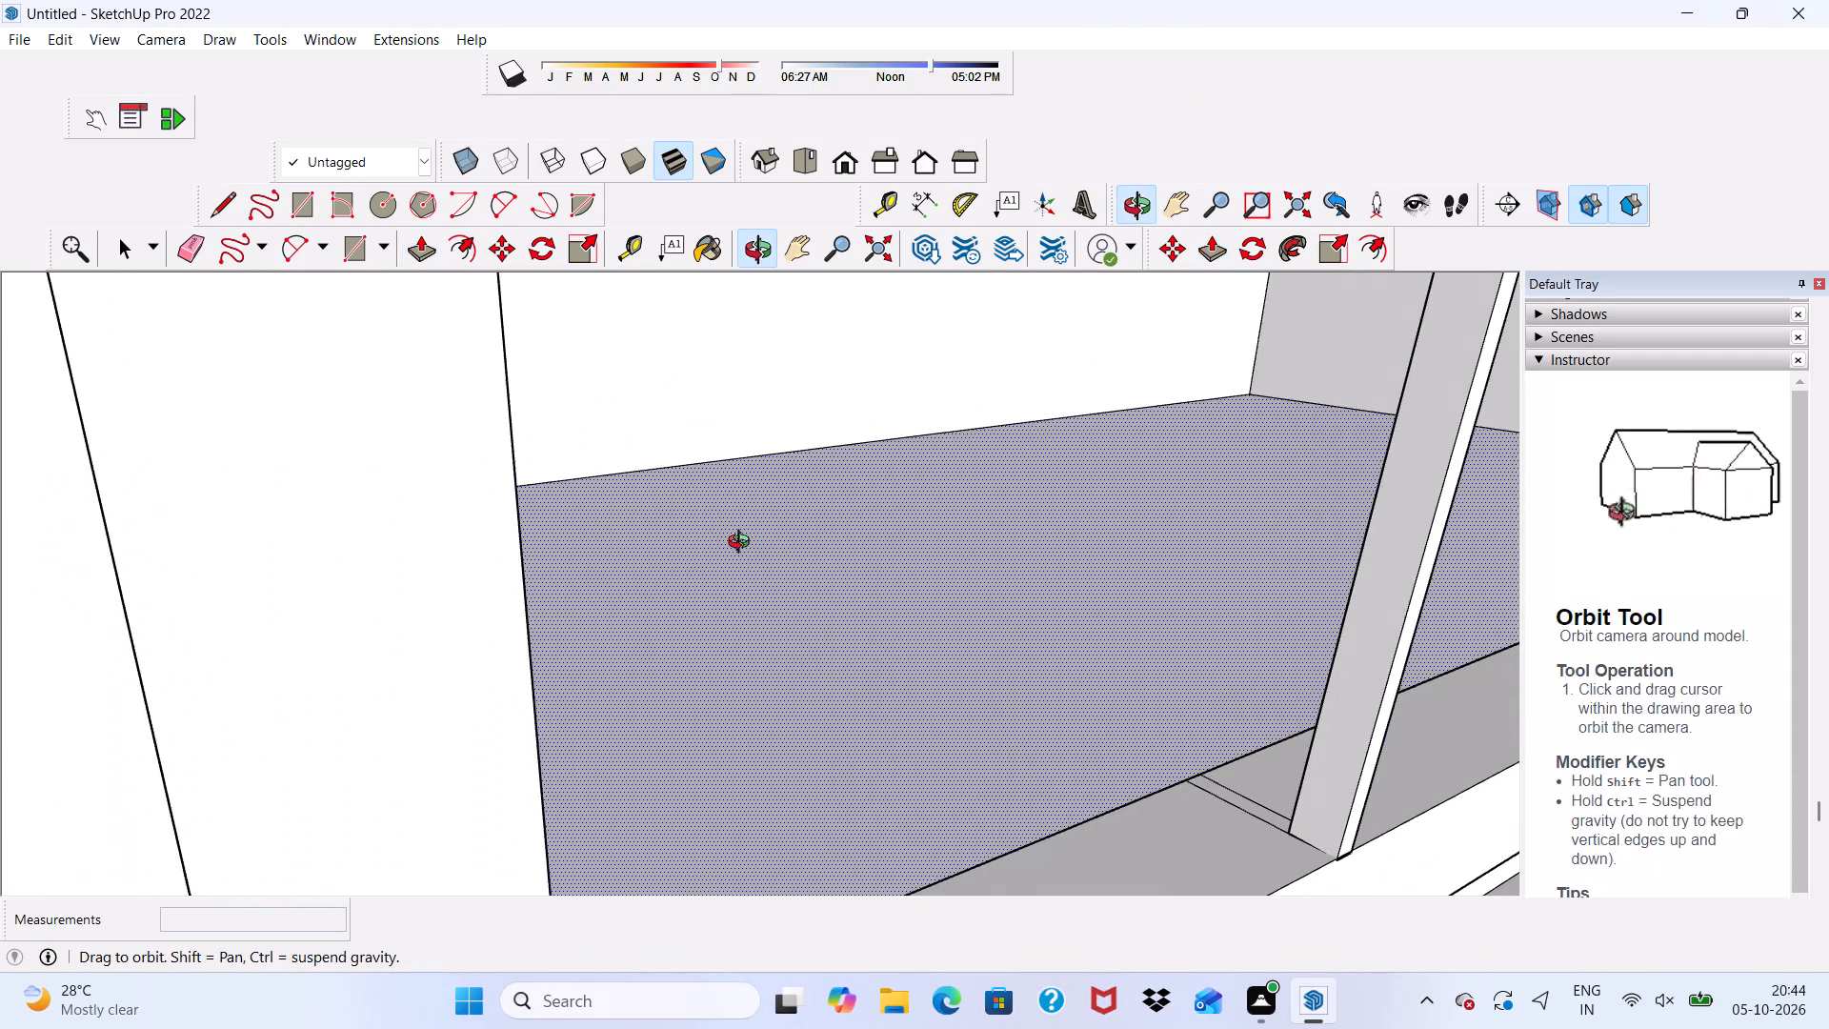
middle_click_drag(743, 544, 747, 545)
middle_click_drag(1307, 618, 1413, 603)
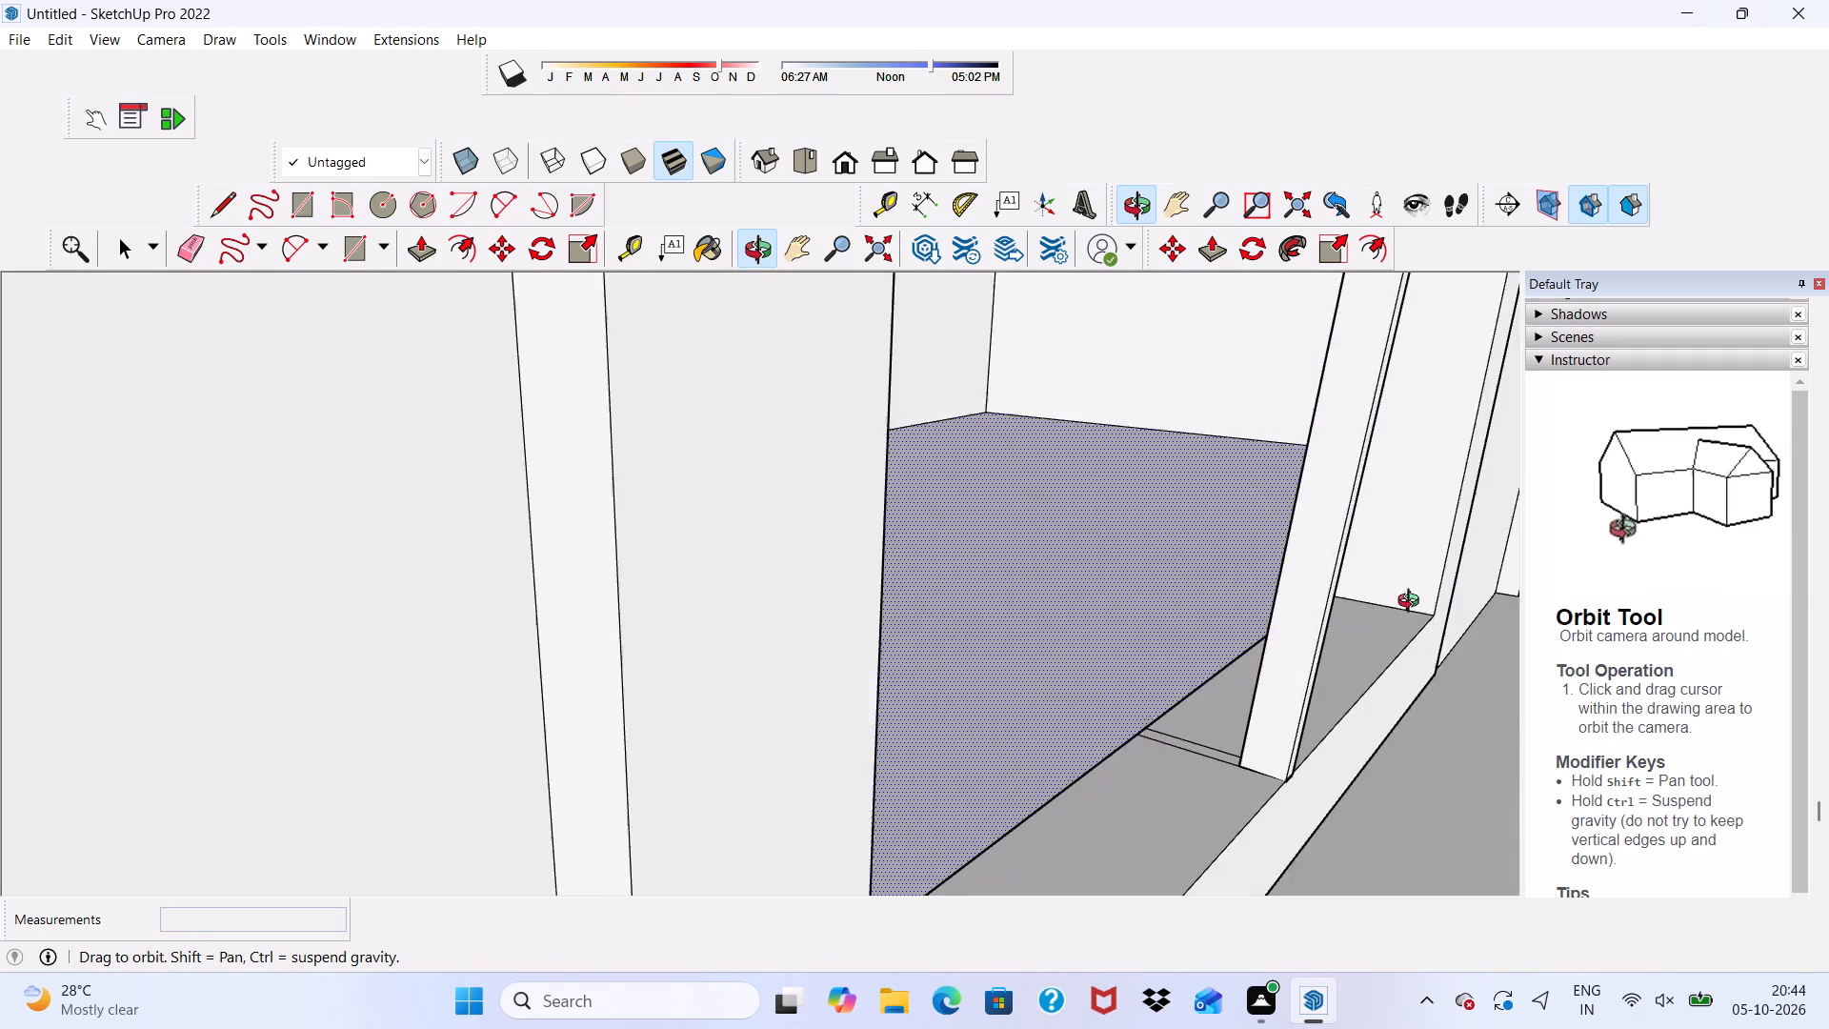
middle_click_drag(1413, 603, 1330, 633)
left_click_drag(1352, 617, 1346, 627)
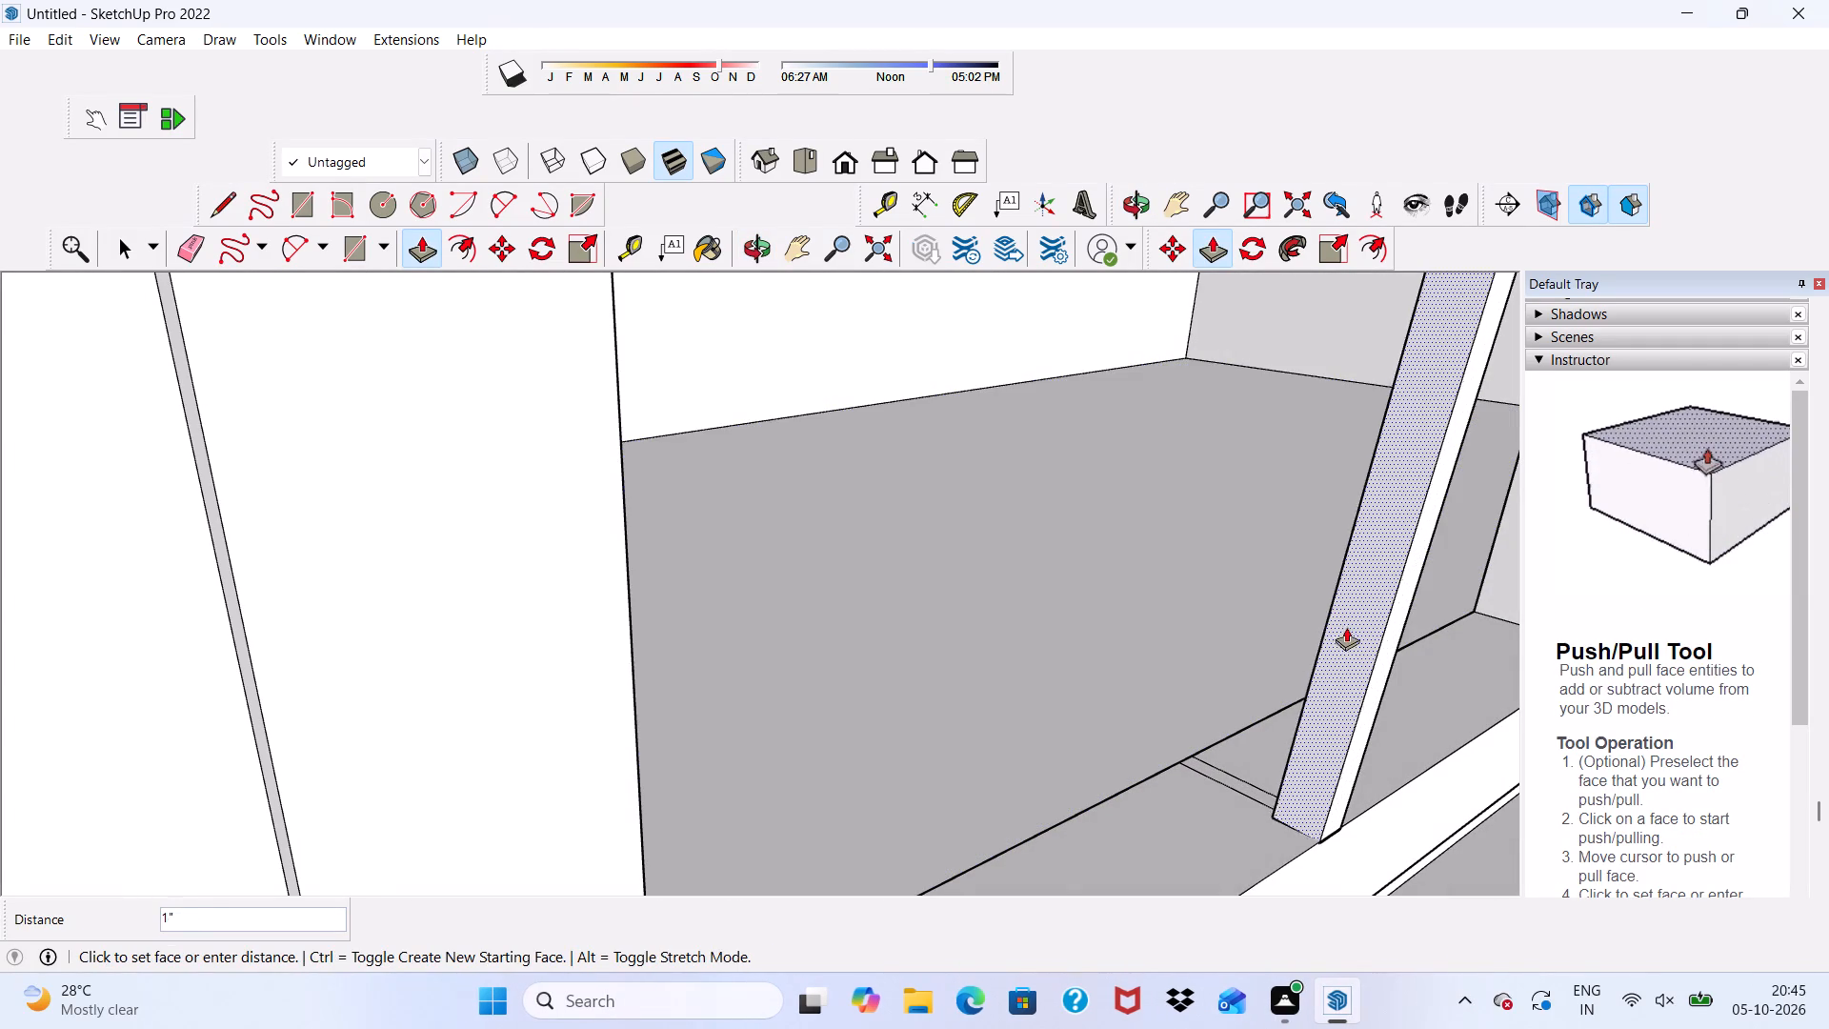
left_click_drag(1346, 627, 1344, 628)
Inspect the recessed window and its thickened divider from several angles.
scroll(1194, 550, "down", 2)
scroll(1194, 550, "up", 2)
scroll(1194, 550, "down", 7)
middle_click_drag(1276, 515, 940, 531)
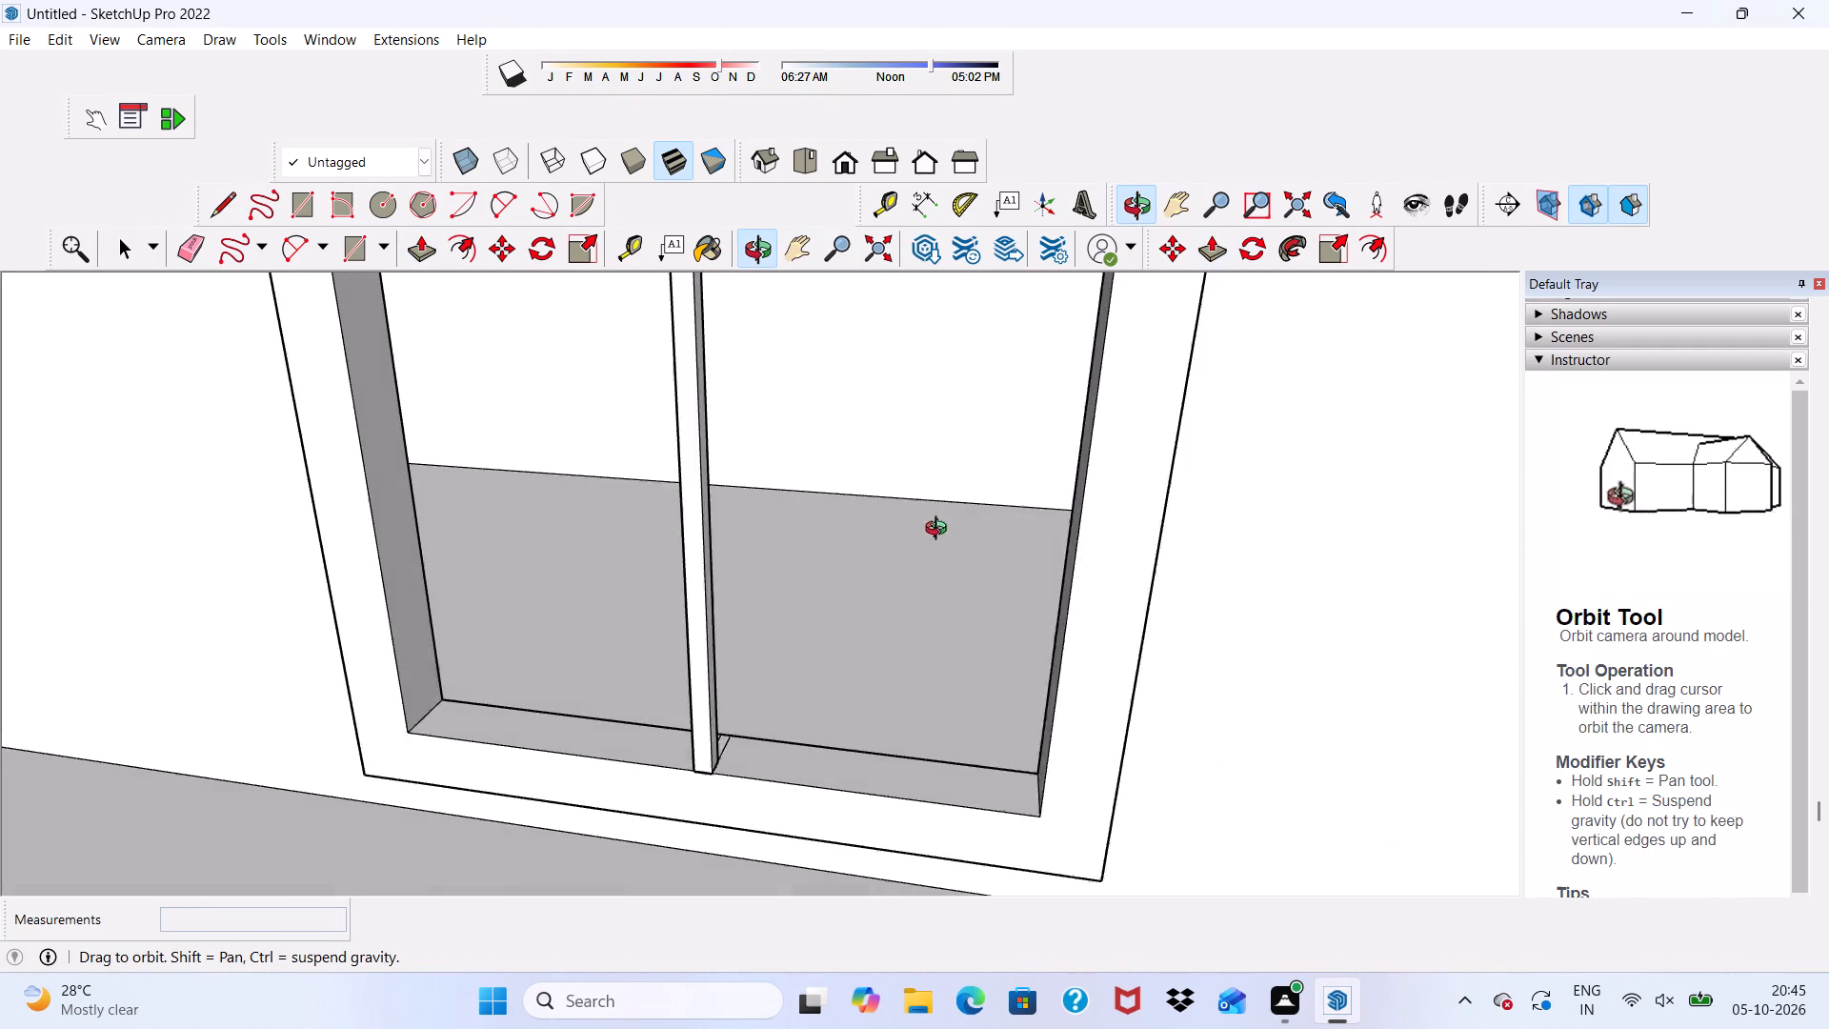
middle_click_drag(940, 531, 931, 537)
scroll(711, 697, "up", 2)
scroll(718, 582, "down", 4)
middle_click_drag(718, 582, 654, 653)
middle_click_drag(653, 652, 652, 634)
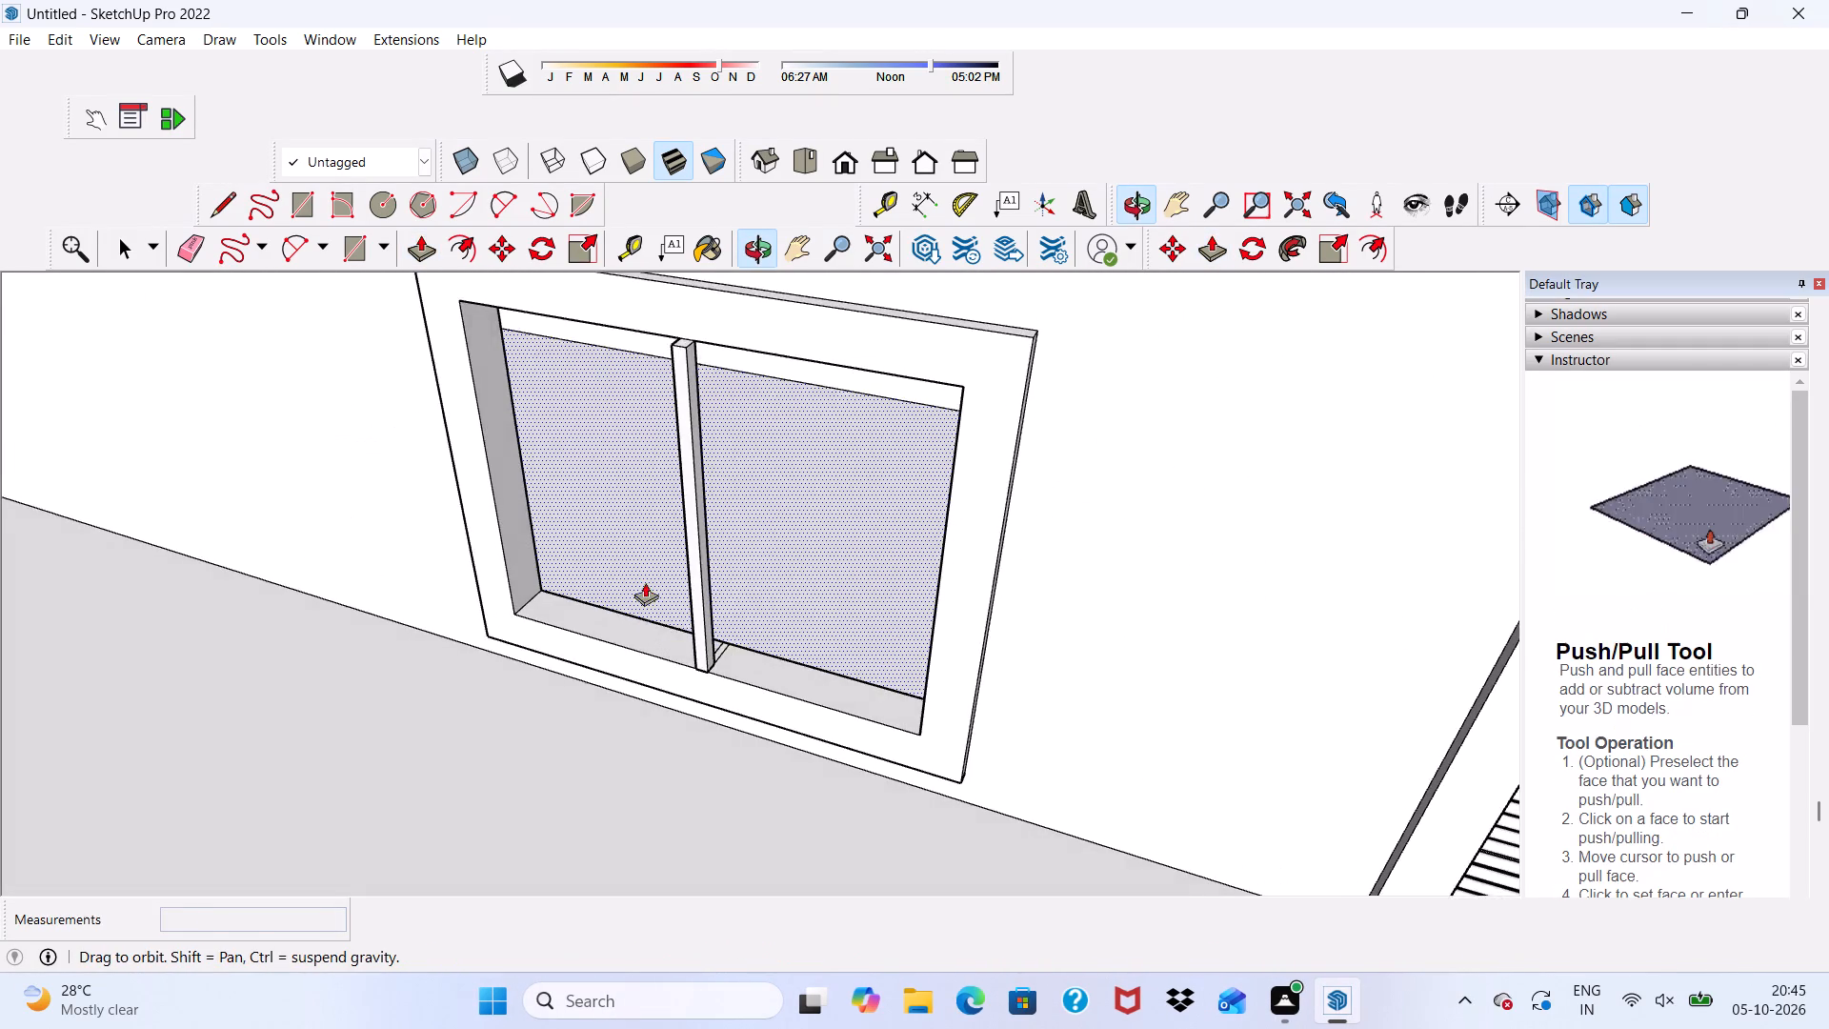
scroll(647, 488, "up", 4)
scroll(630, 448, "down", 5)
scroll(645, 434, "up", 1)
scroll(671, 420, "down", 3)
key("space")
scroll(576, 398, "down", 4)
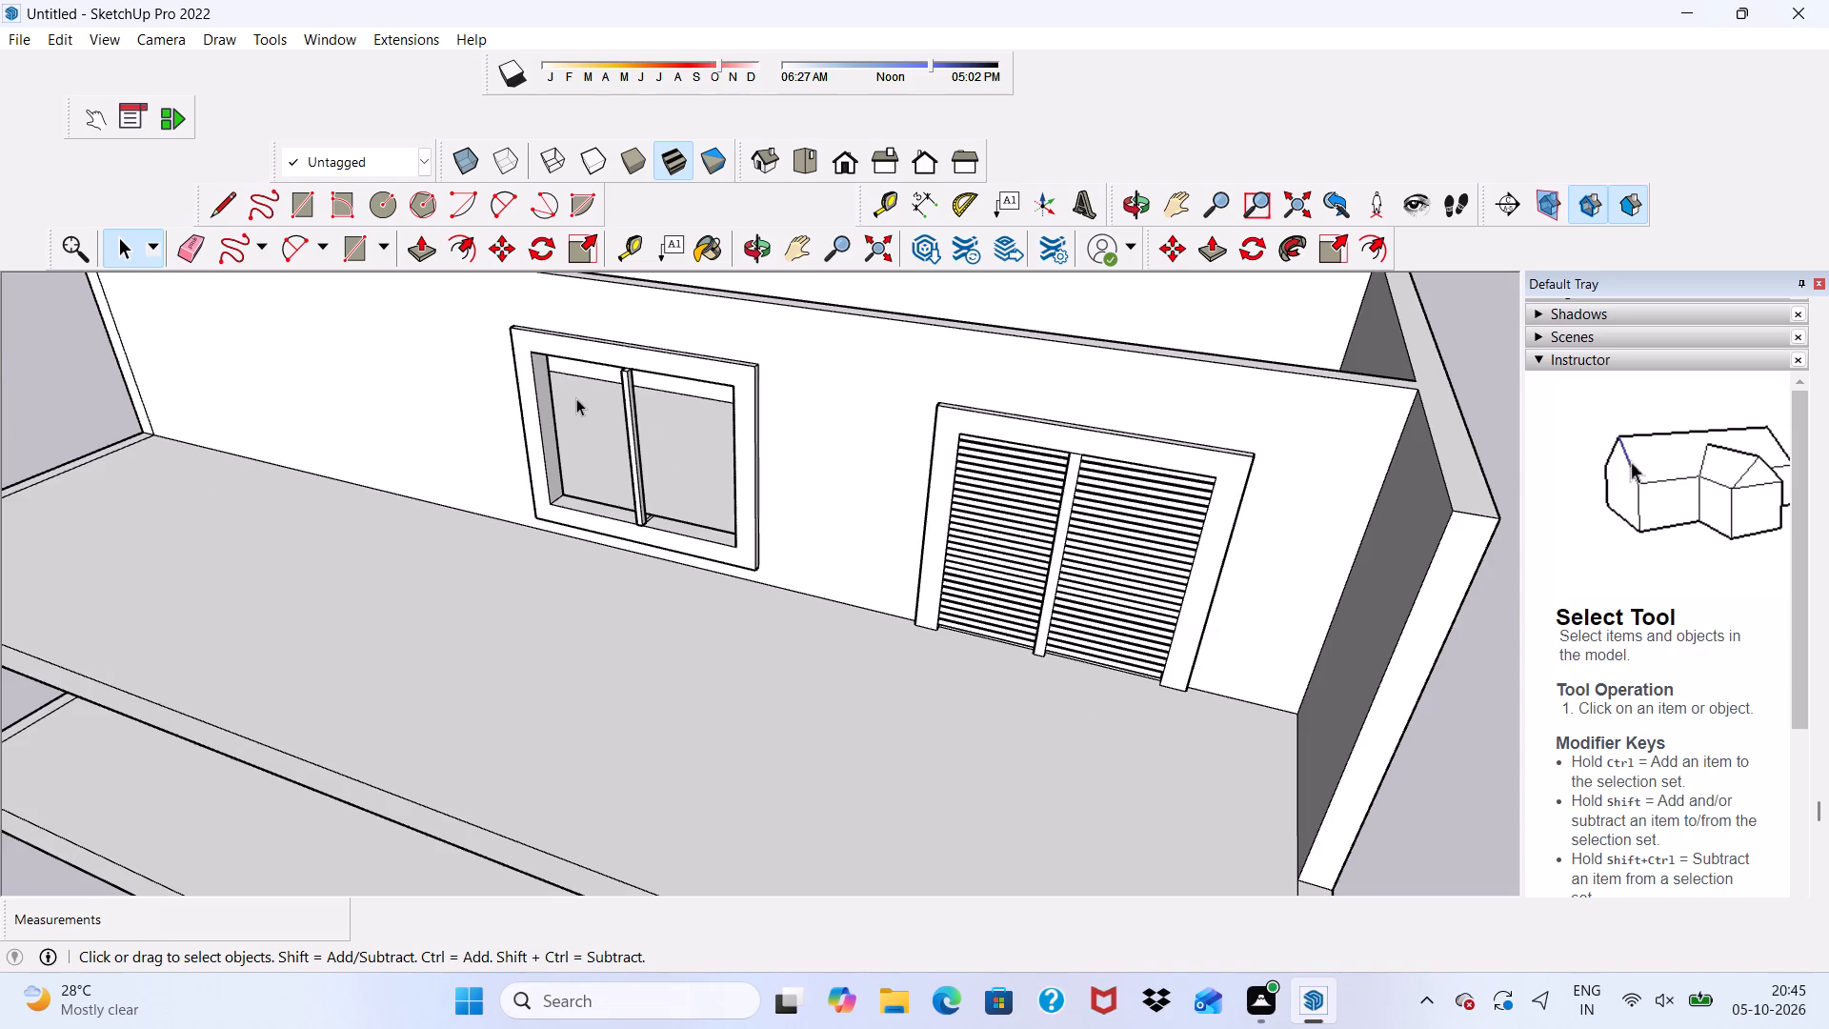
Draw a circle of about 2 9/16" radius near the top of the window's side jamb farthest from the barred door.
scroll(487, 363, "up", 3)
middle_click_drag(605, 491, 596, 448)
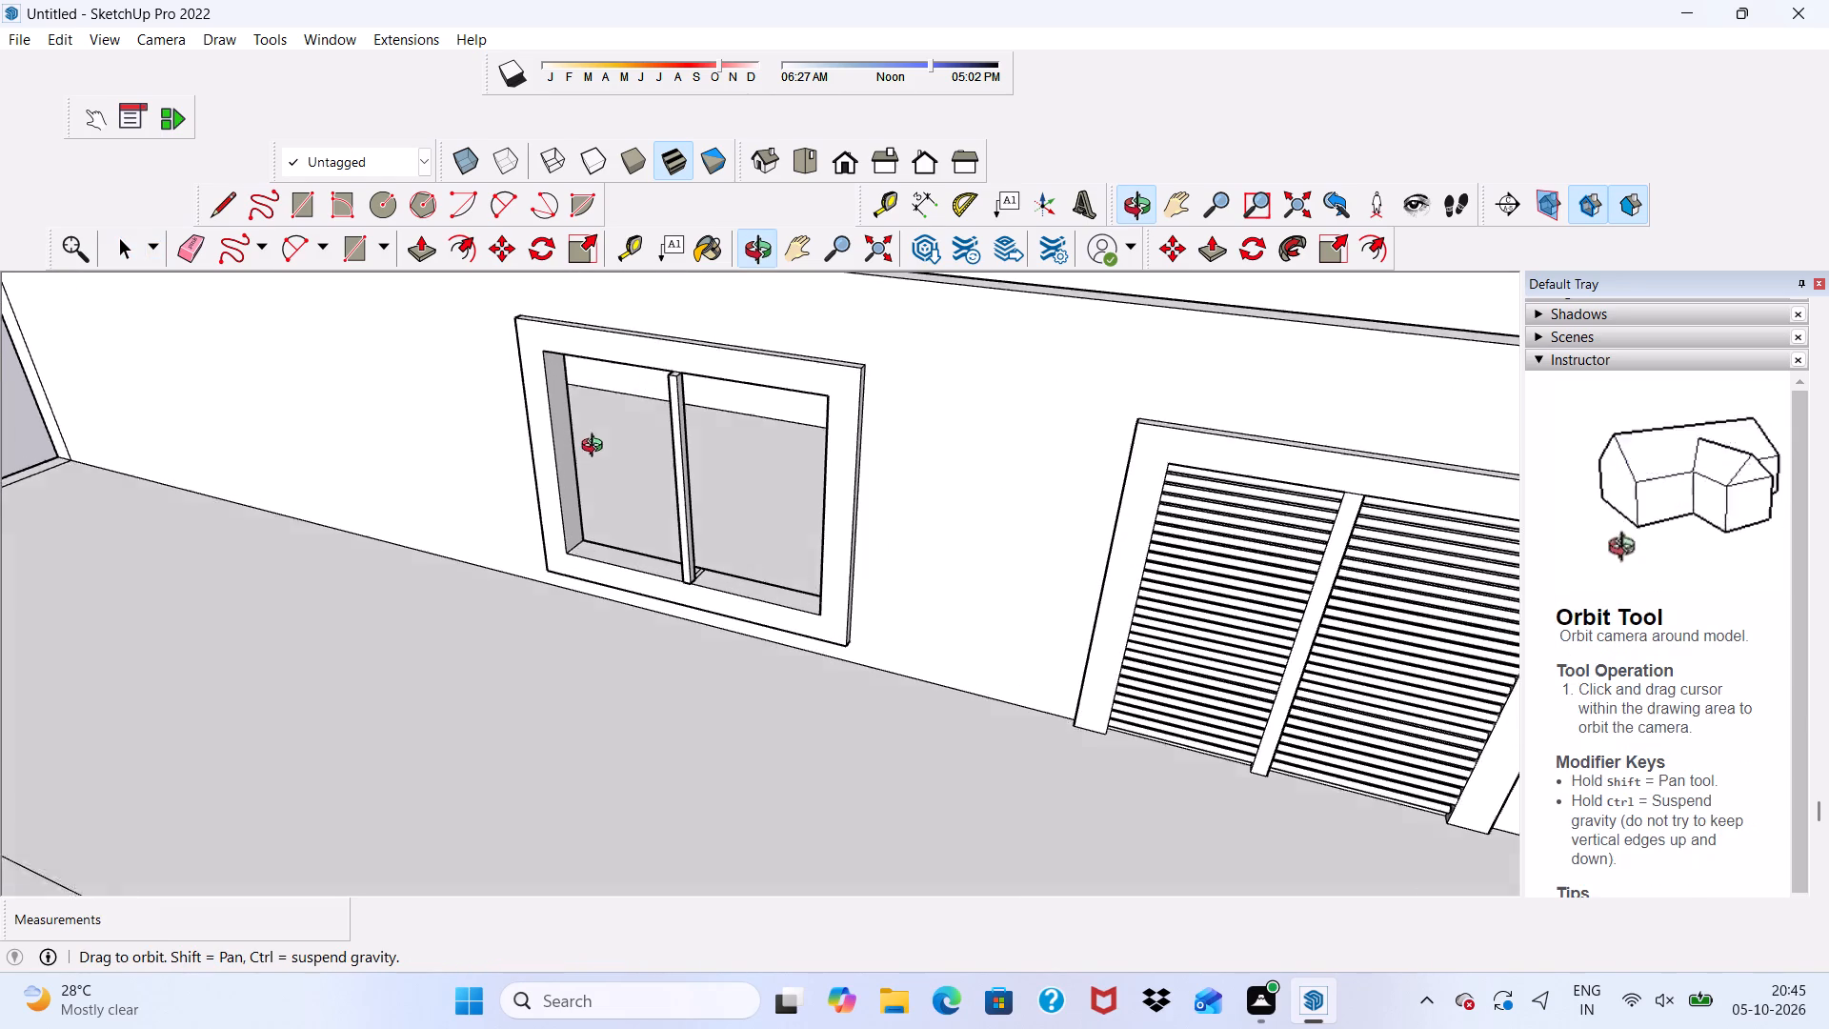
middle_click_drag(596, 448, 482, 355)
middle_click(482, 355)
scroll(670, 450, "up", 4)
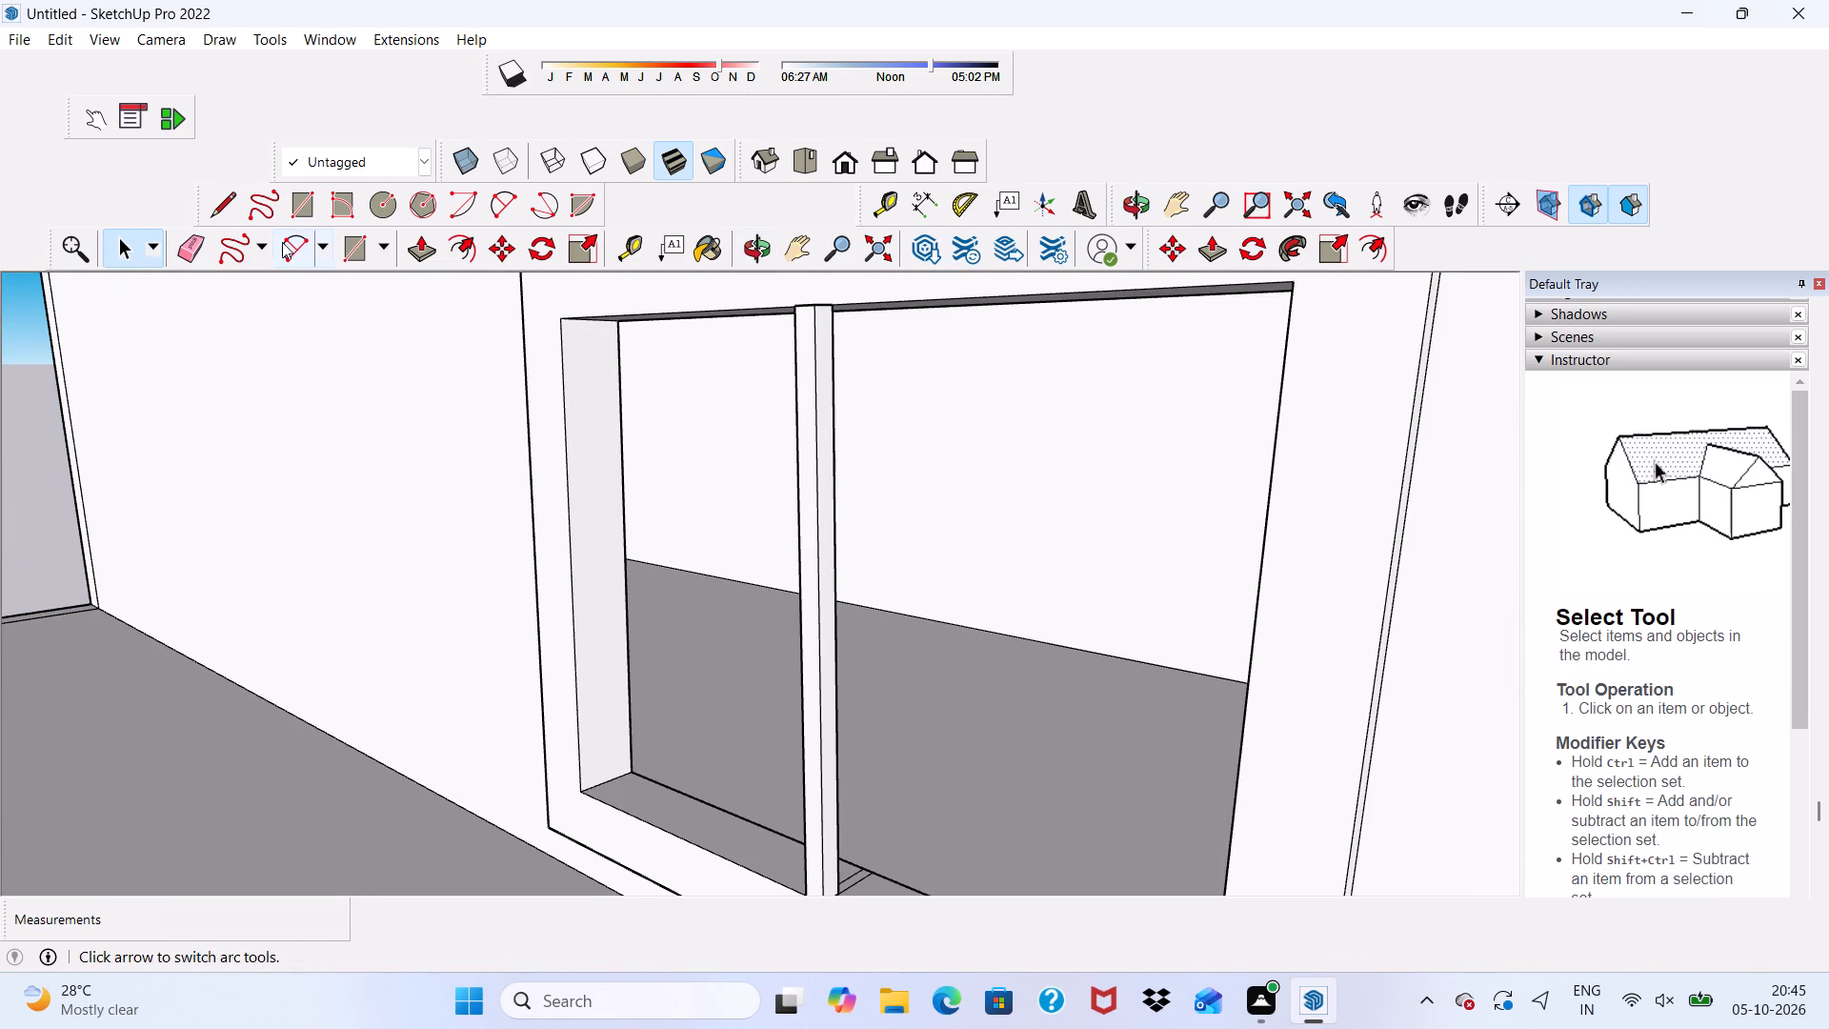
left_click(380, 195)
scroll(580, 370, "up", 3)
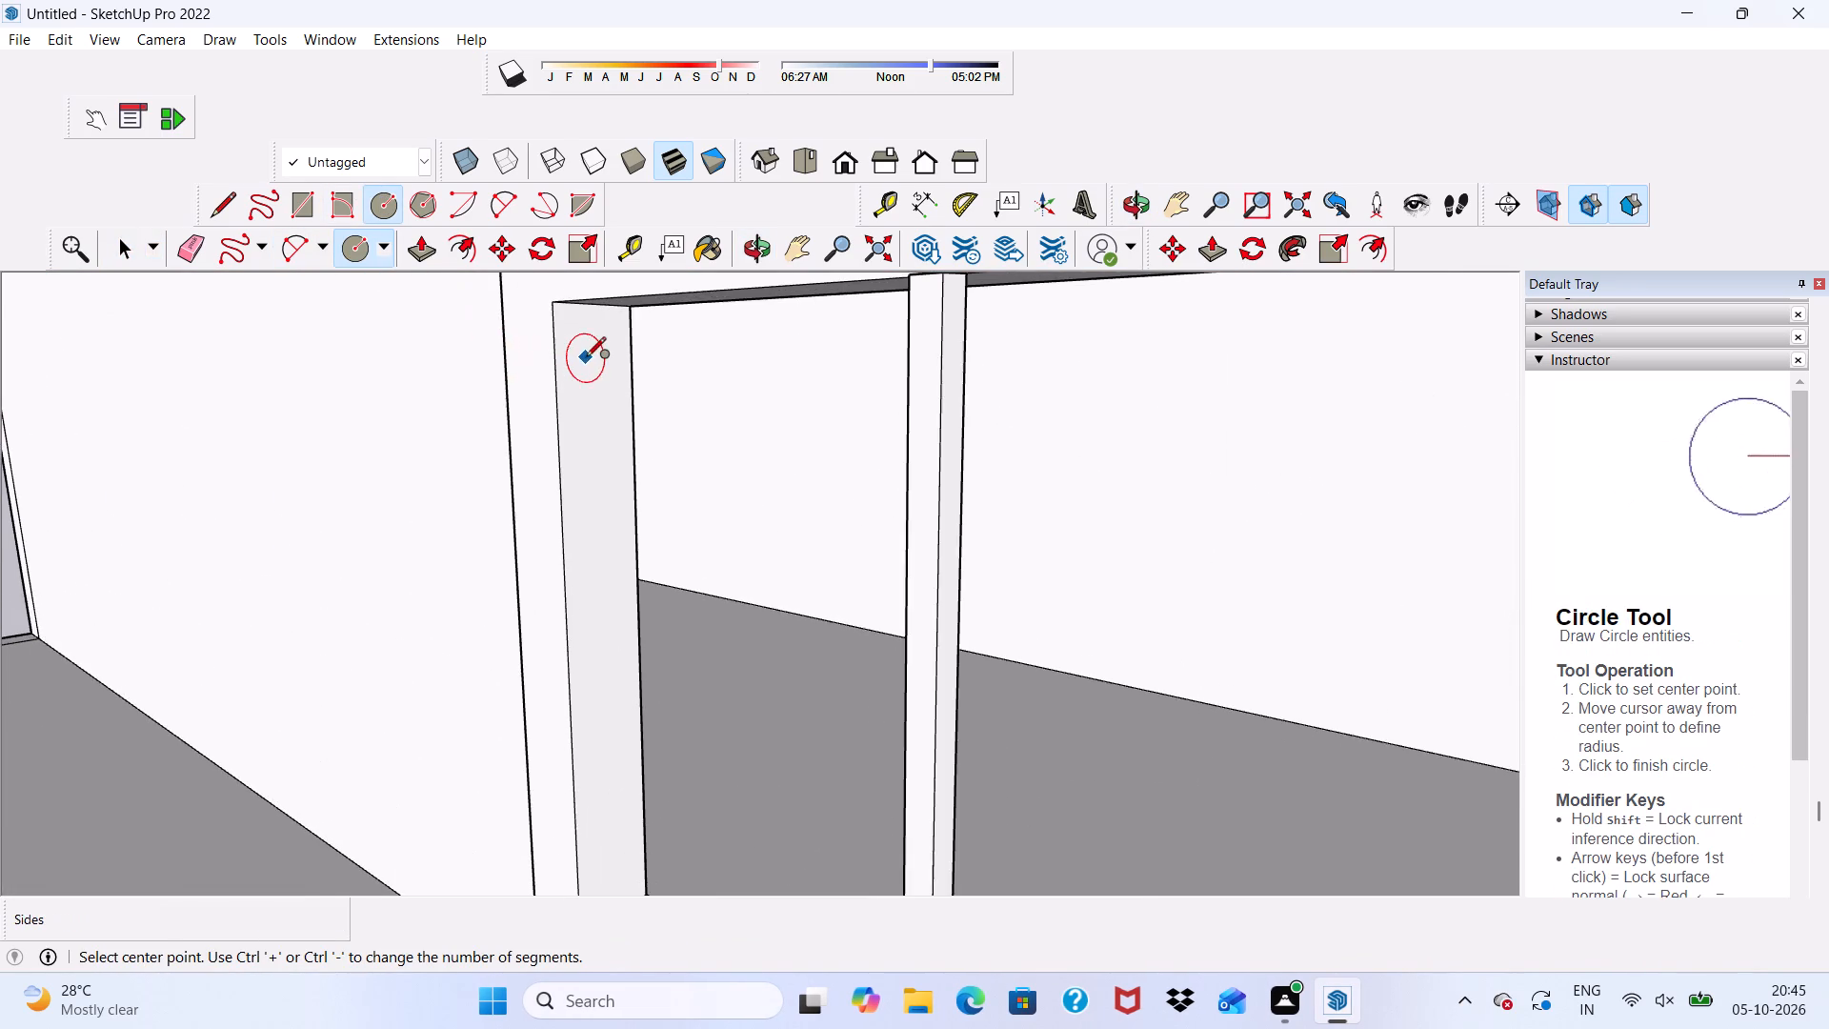
scroll(586, 357, "up", 3)
scroll(584, 319, "down", 5)
middle_click_drag(584, 319, 768, 444)
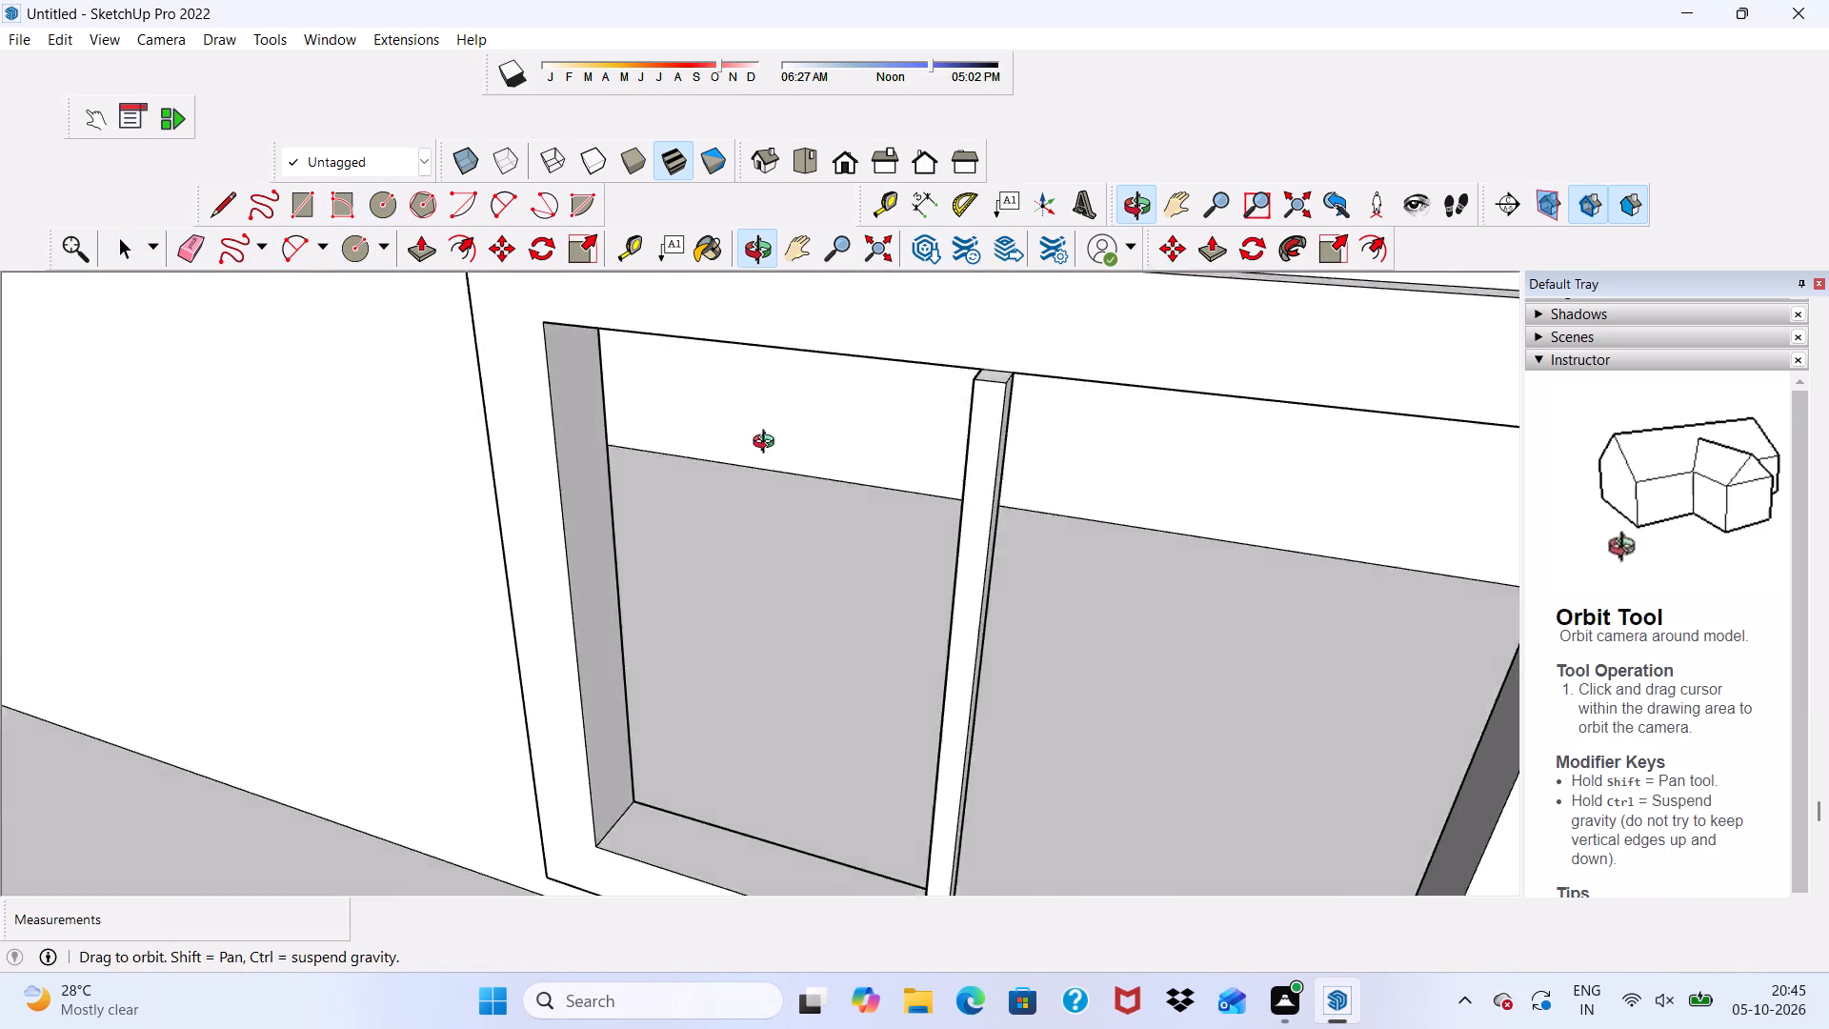
middle_click_drag(768, 444, 595, 317)
scroll(1315, 457, "down", 1)
middle_click_drag(612, 348, 632, 379)
scroll(693, 424, "up", 2)
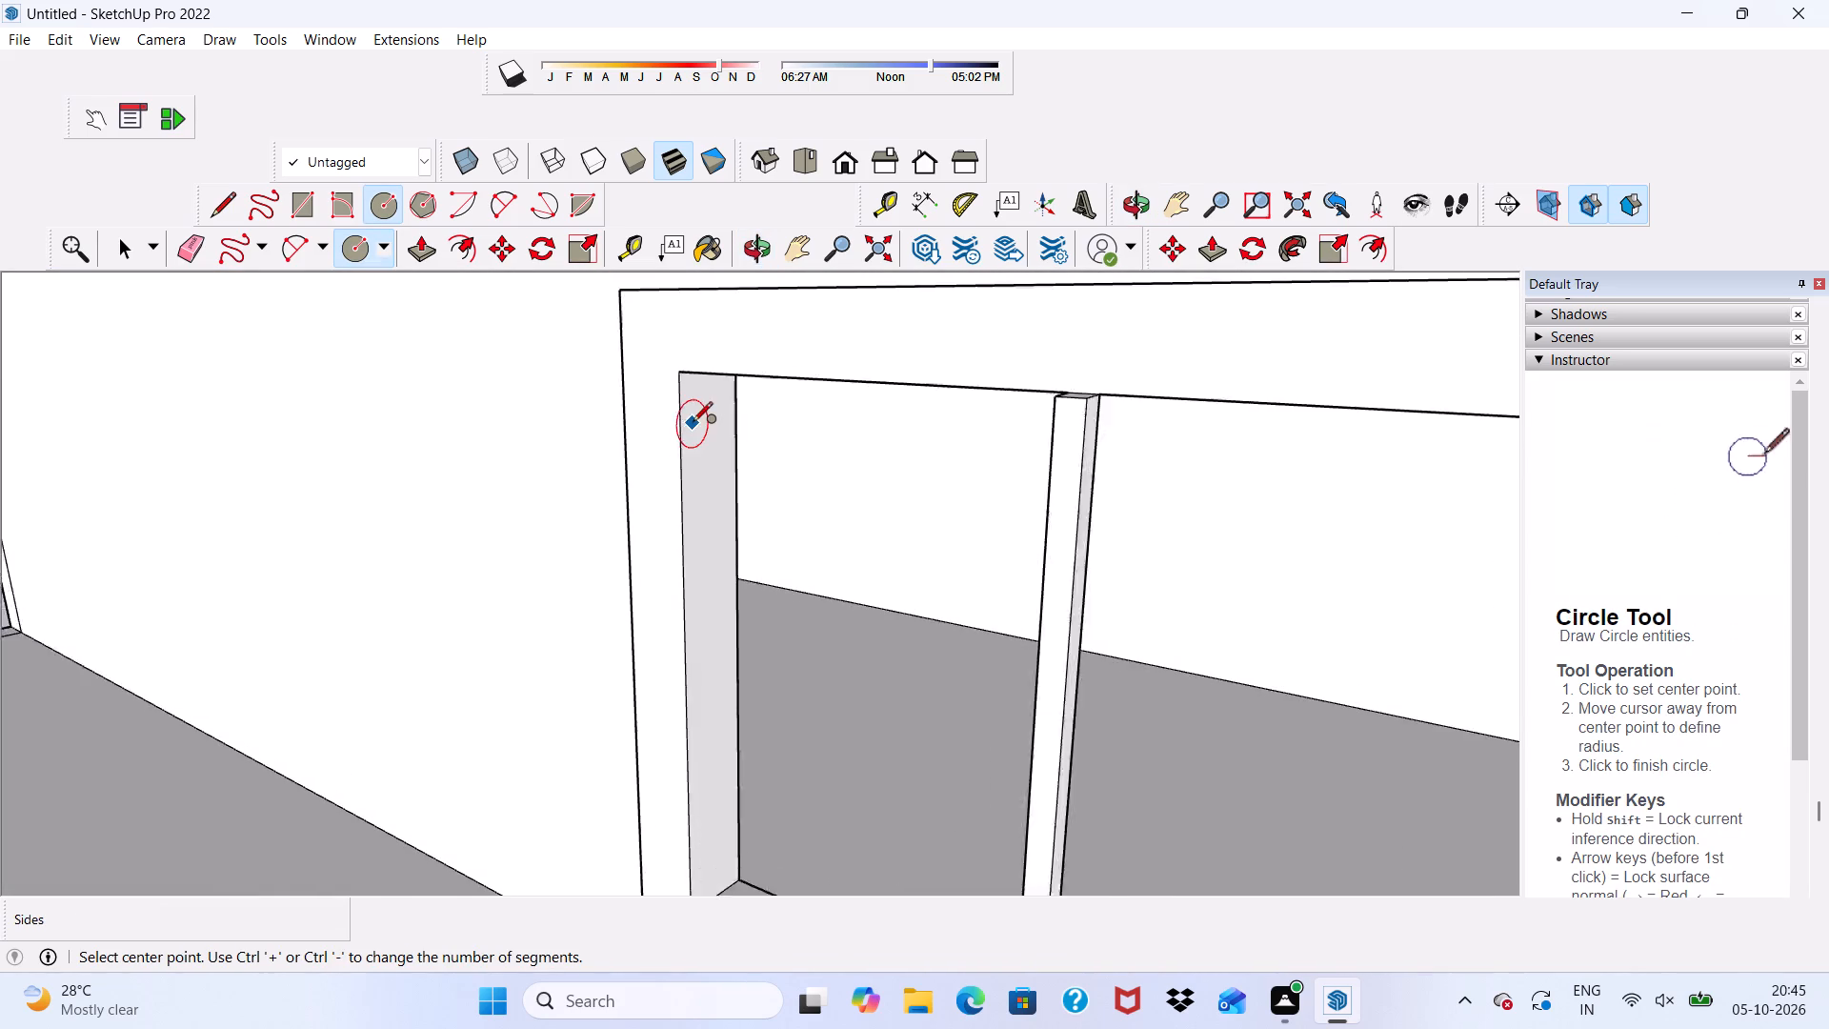
scroll(693, 423, "up", 2)
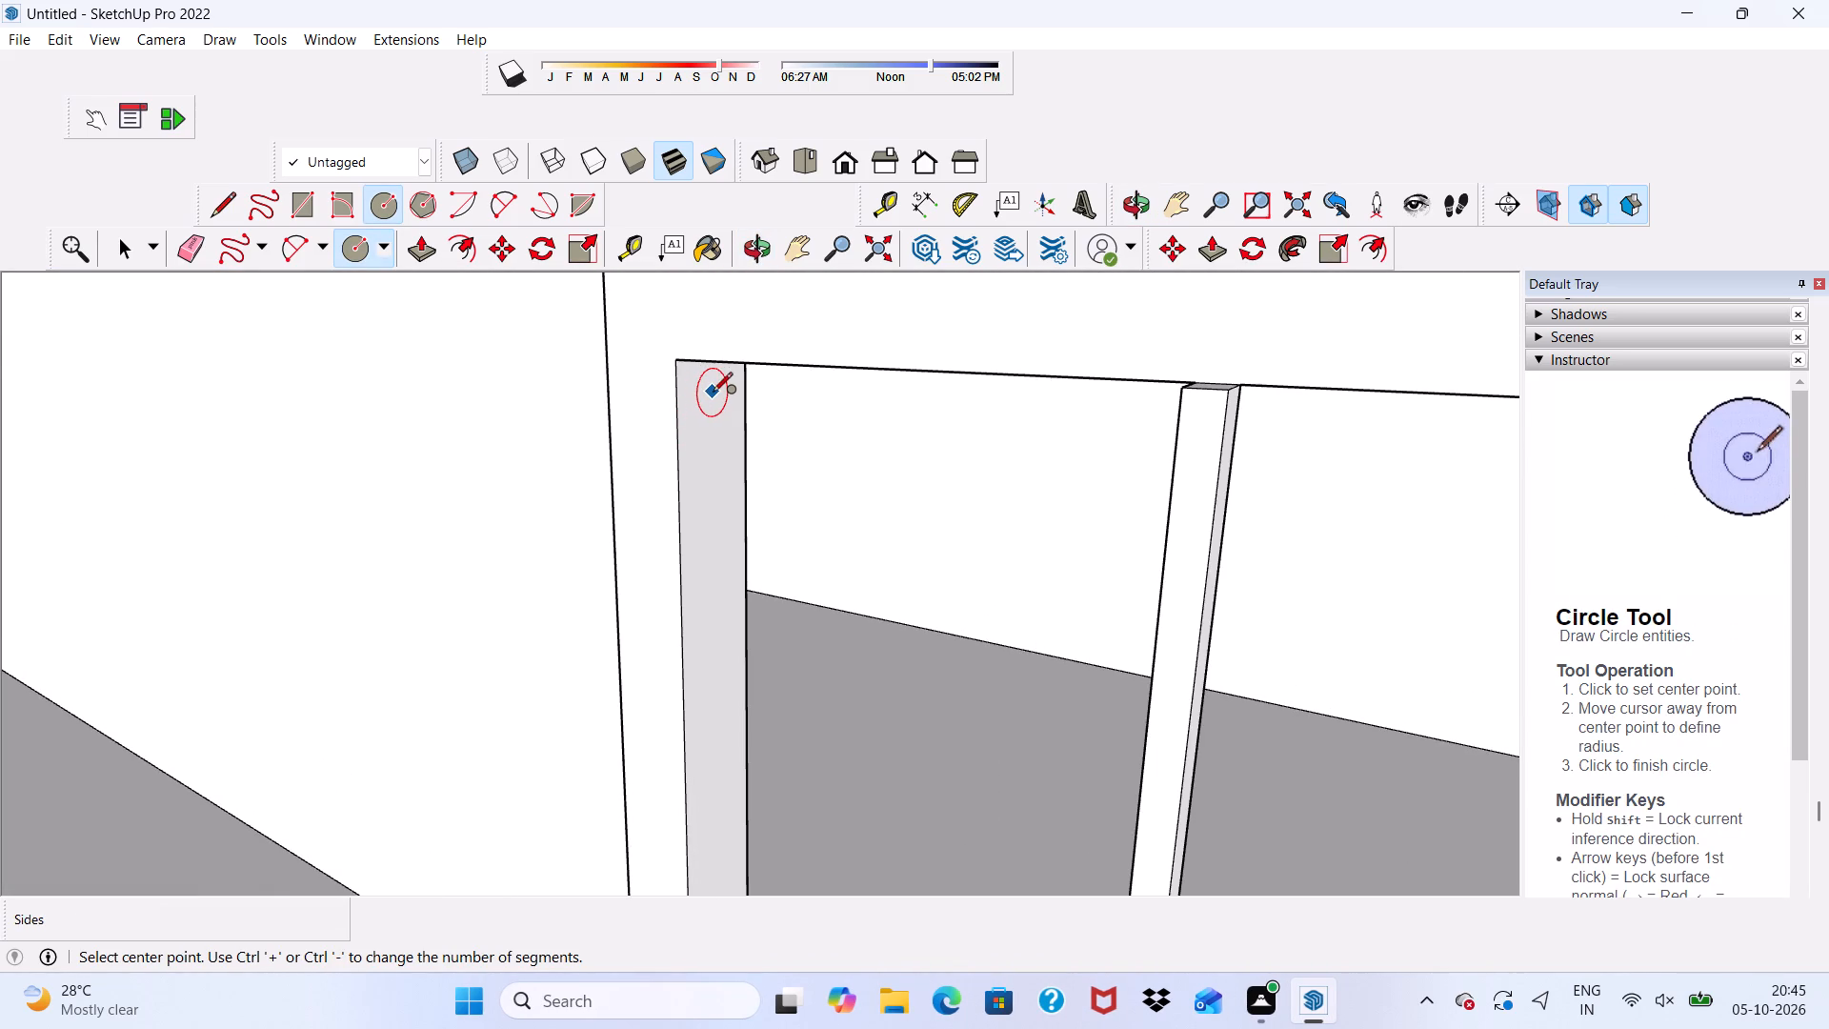
left_click(713, 401)
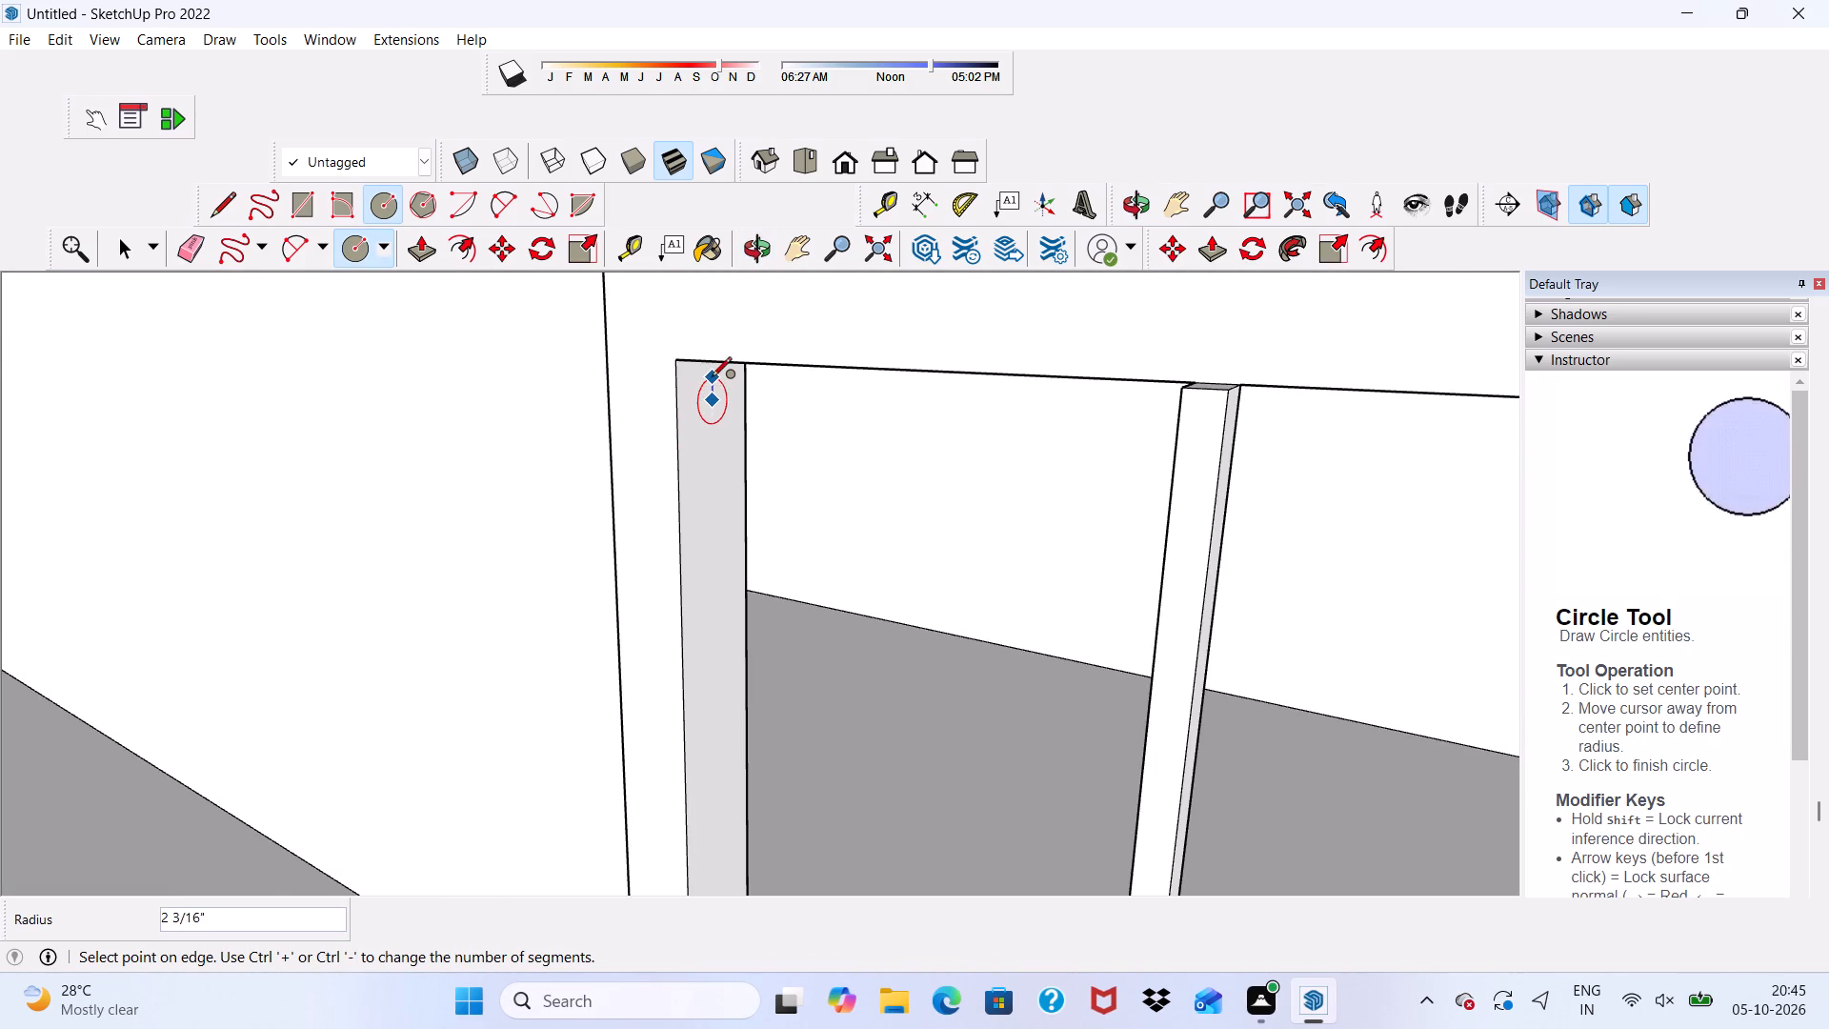
left_click(710, 374)
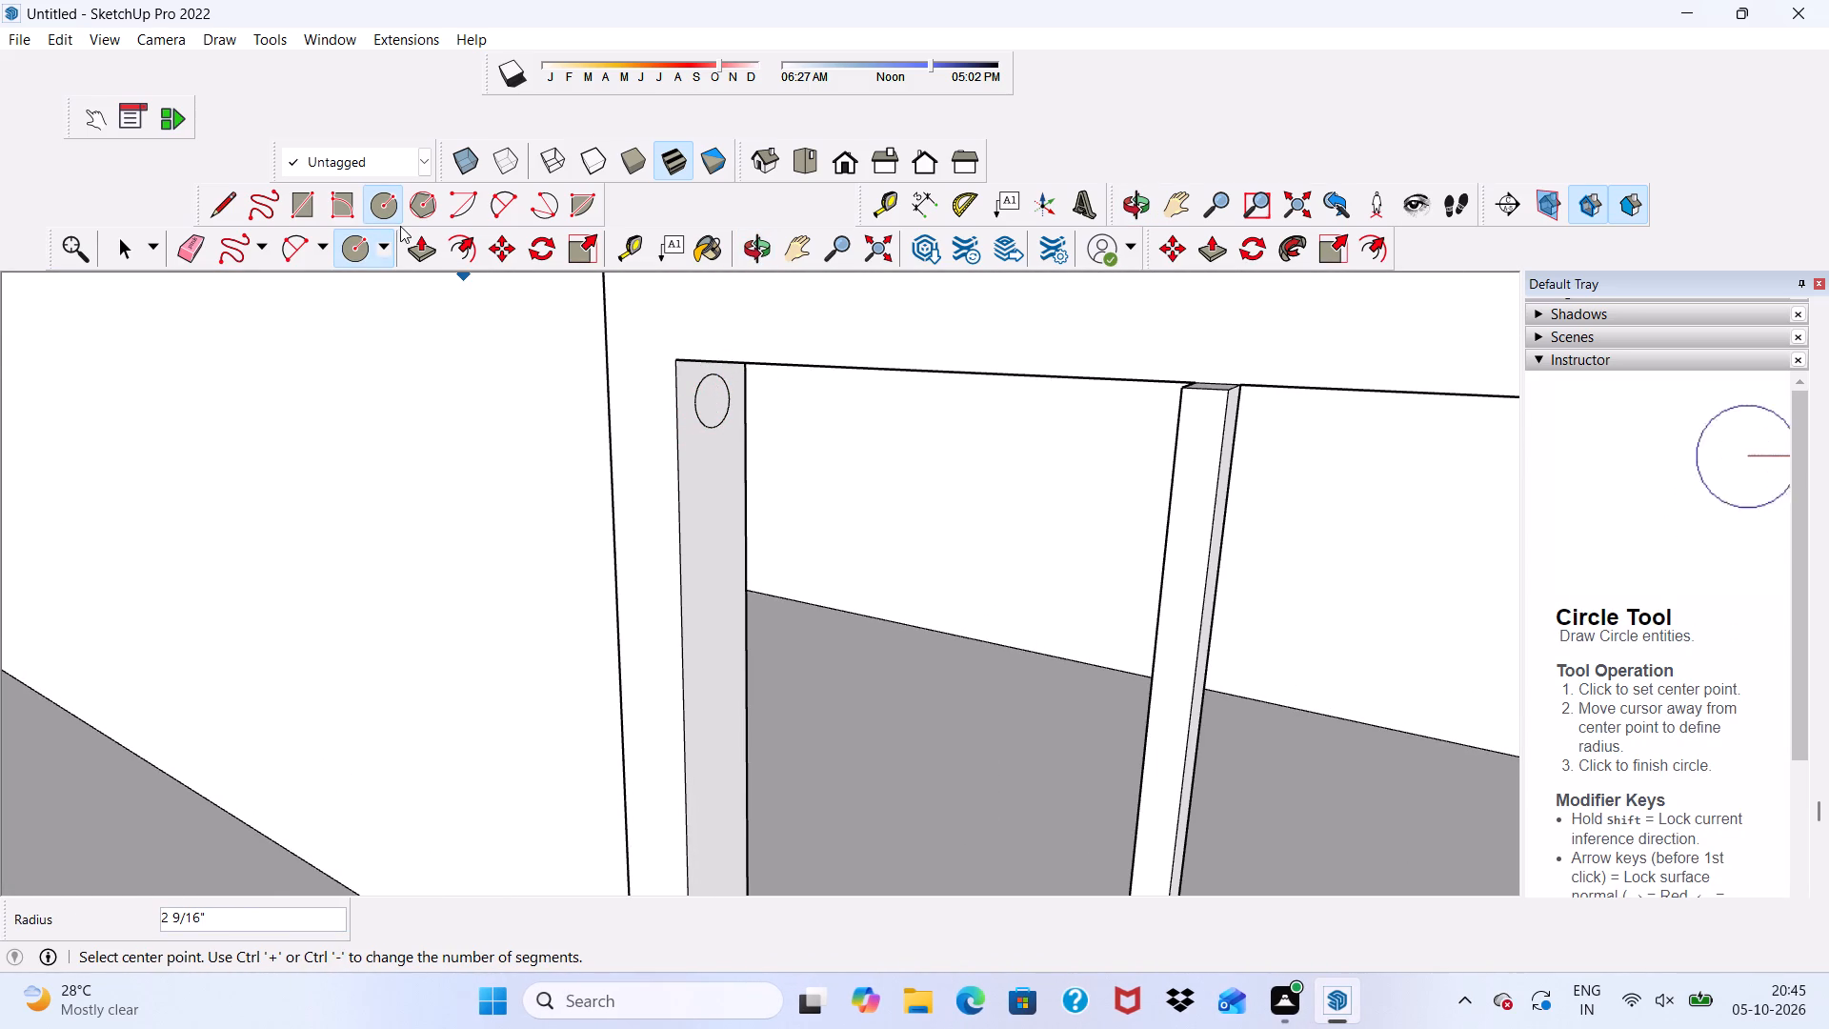
Copy the jamb circle about 11" downward and multiply it into an array of 10 copies.
key("space")
double_click(716, 411)
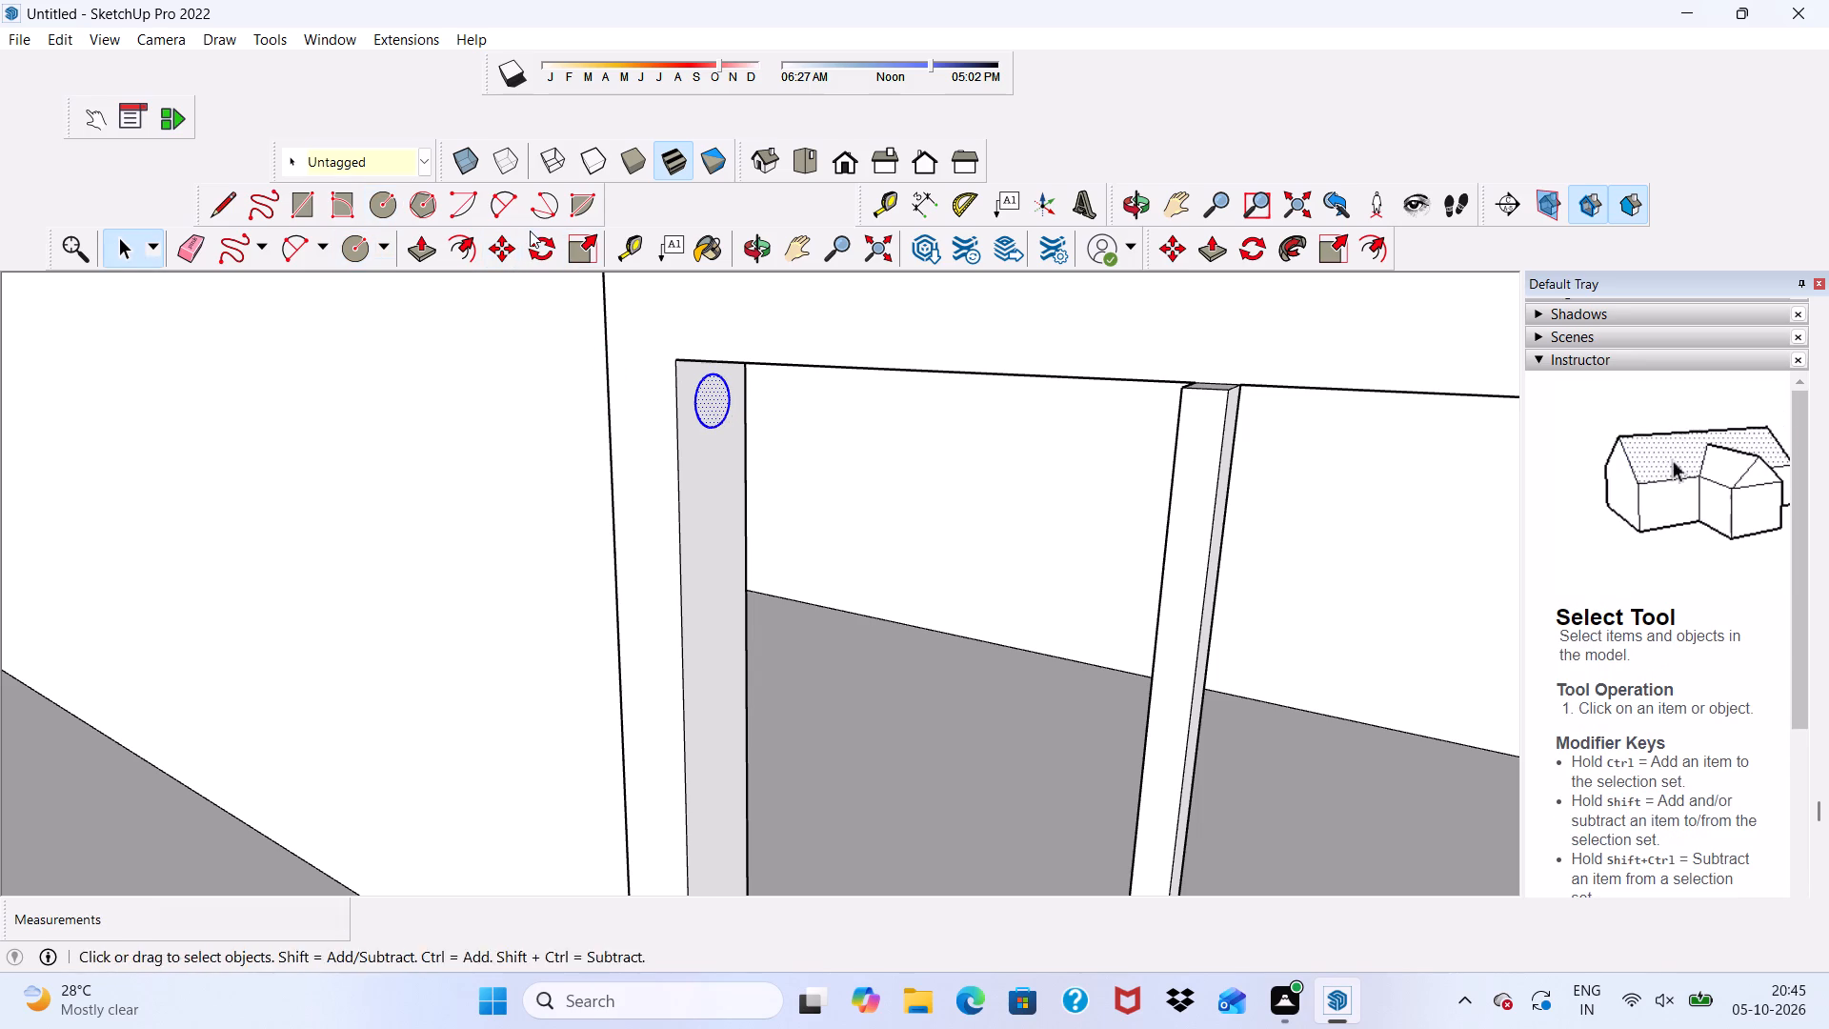
left_click(505, 249)
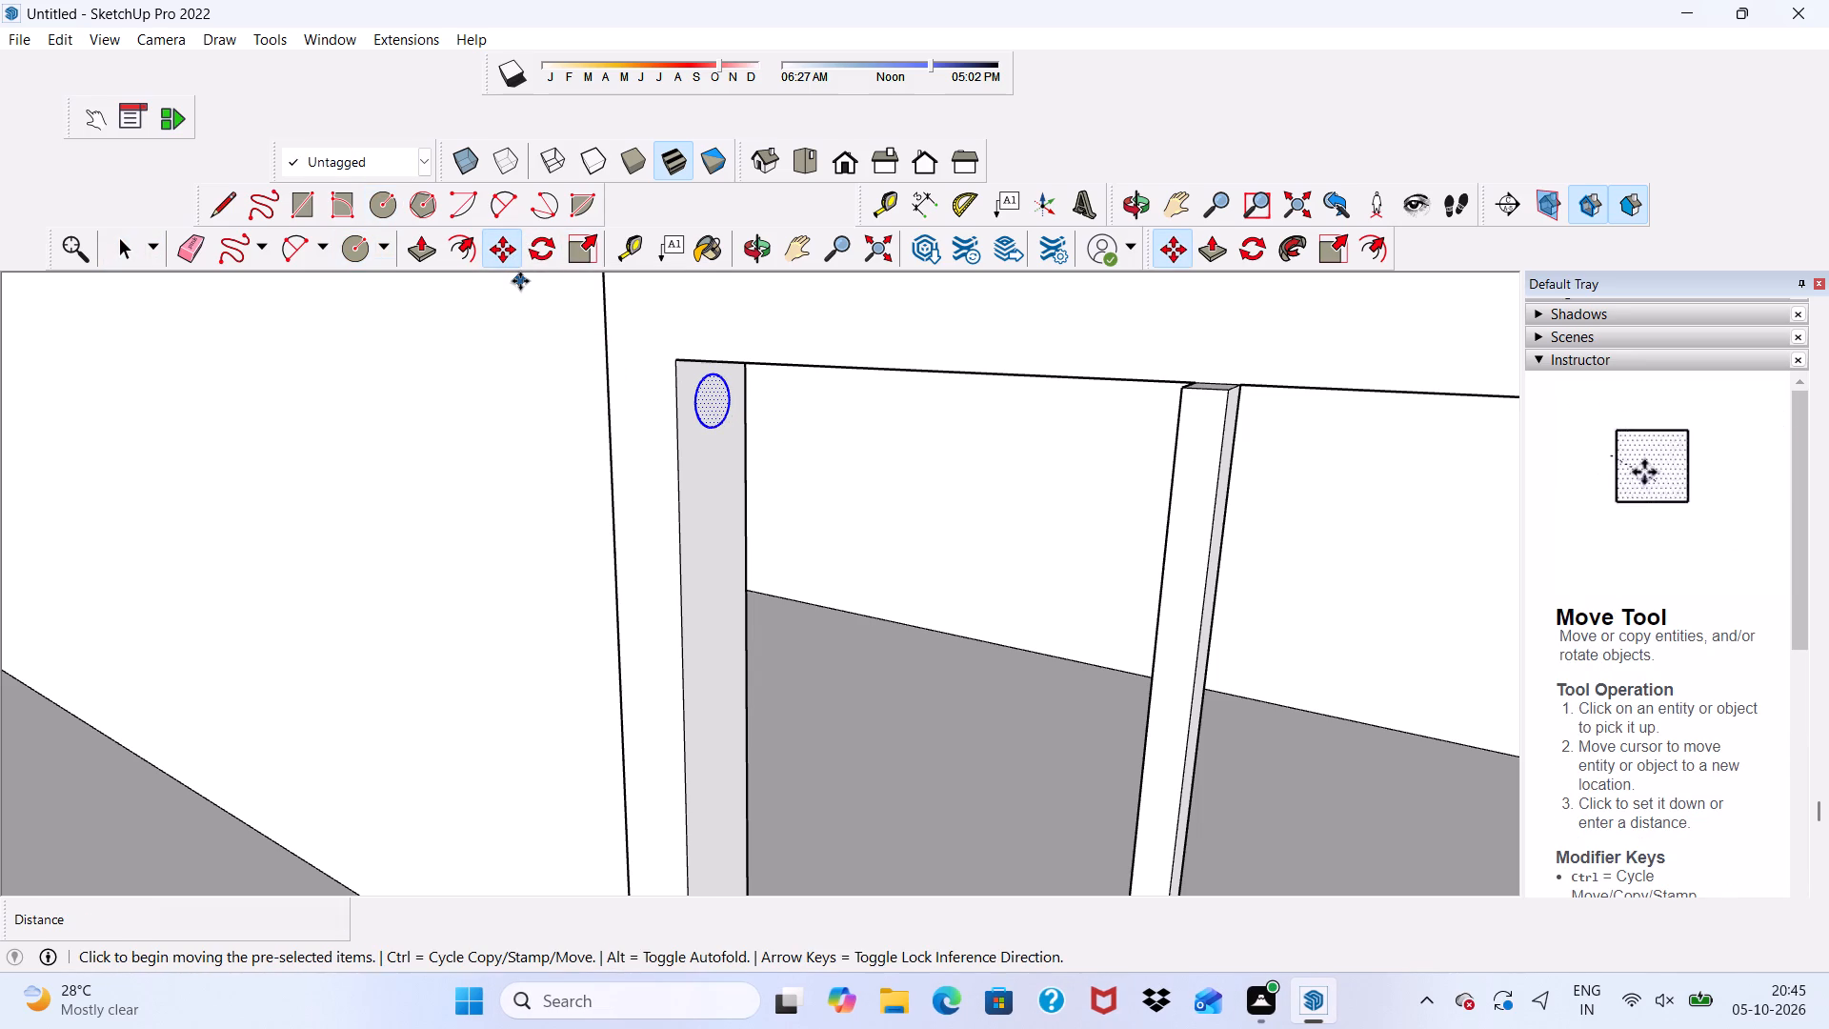
left_click(713, 414)
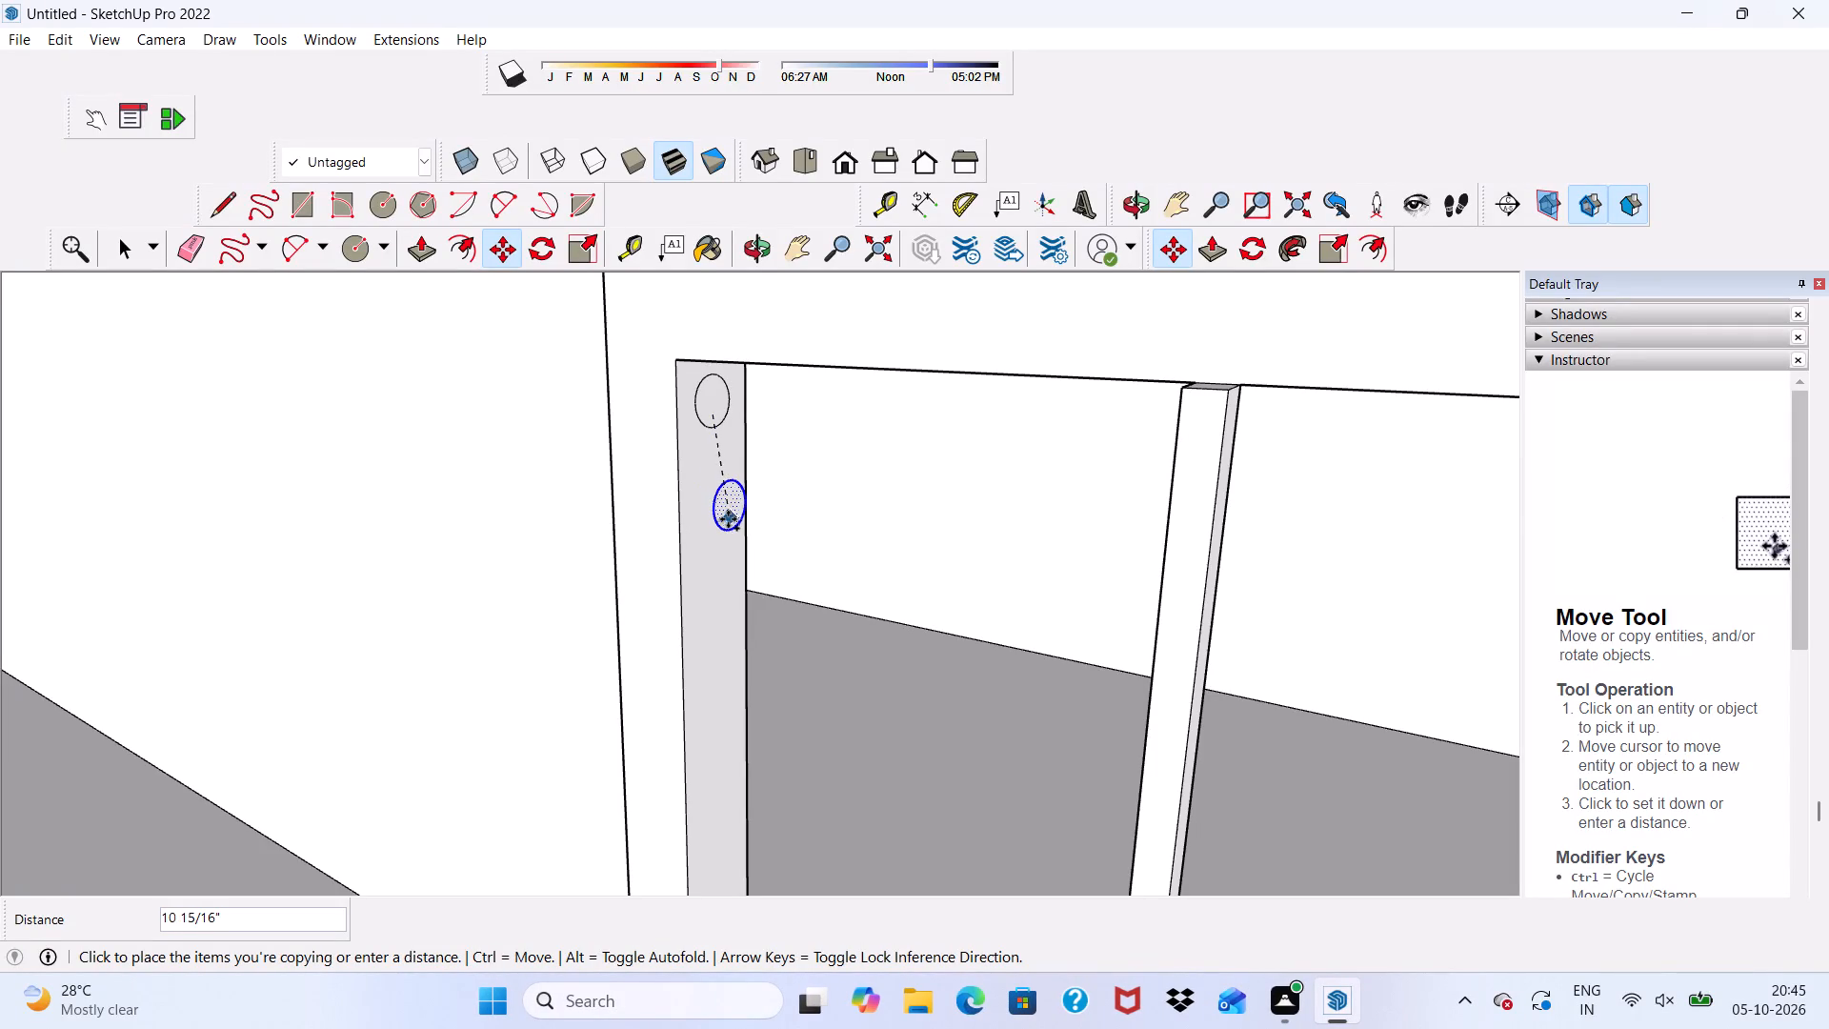
left_click(726, 525)
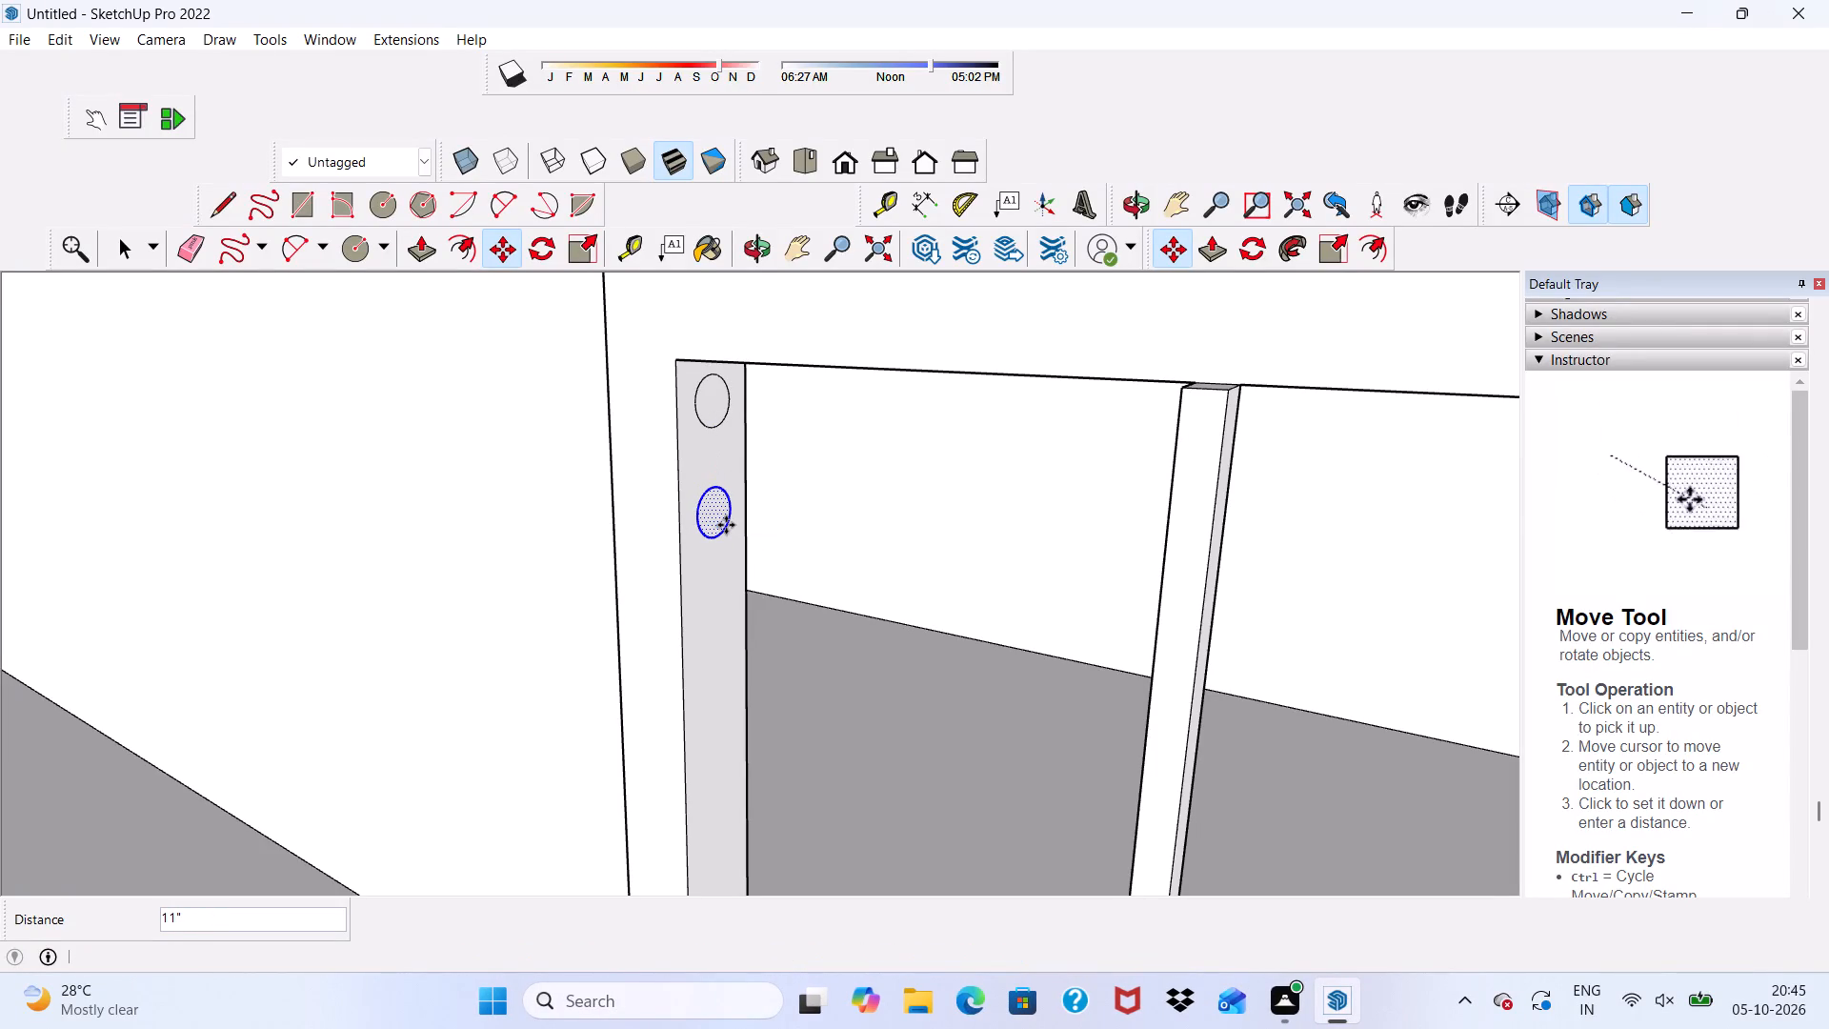
key("shift+asterisk")
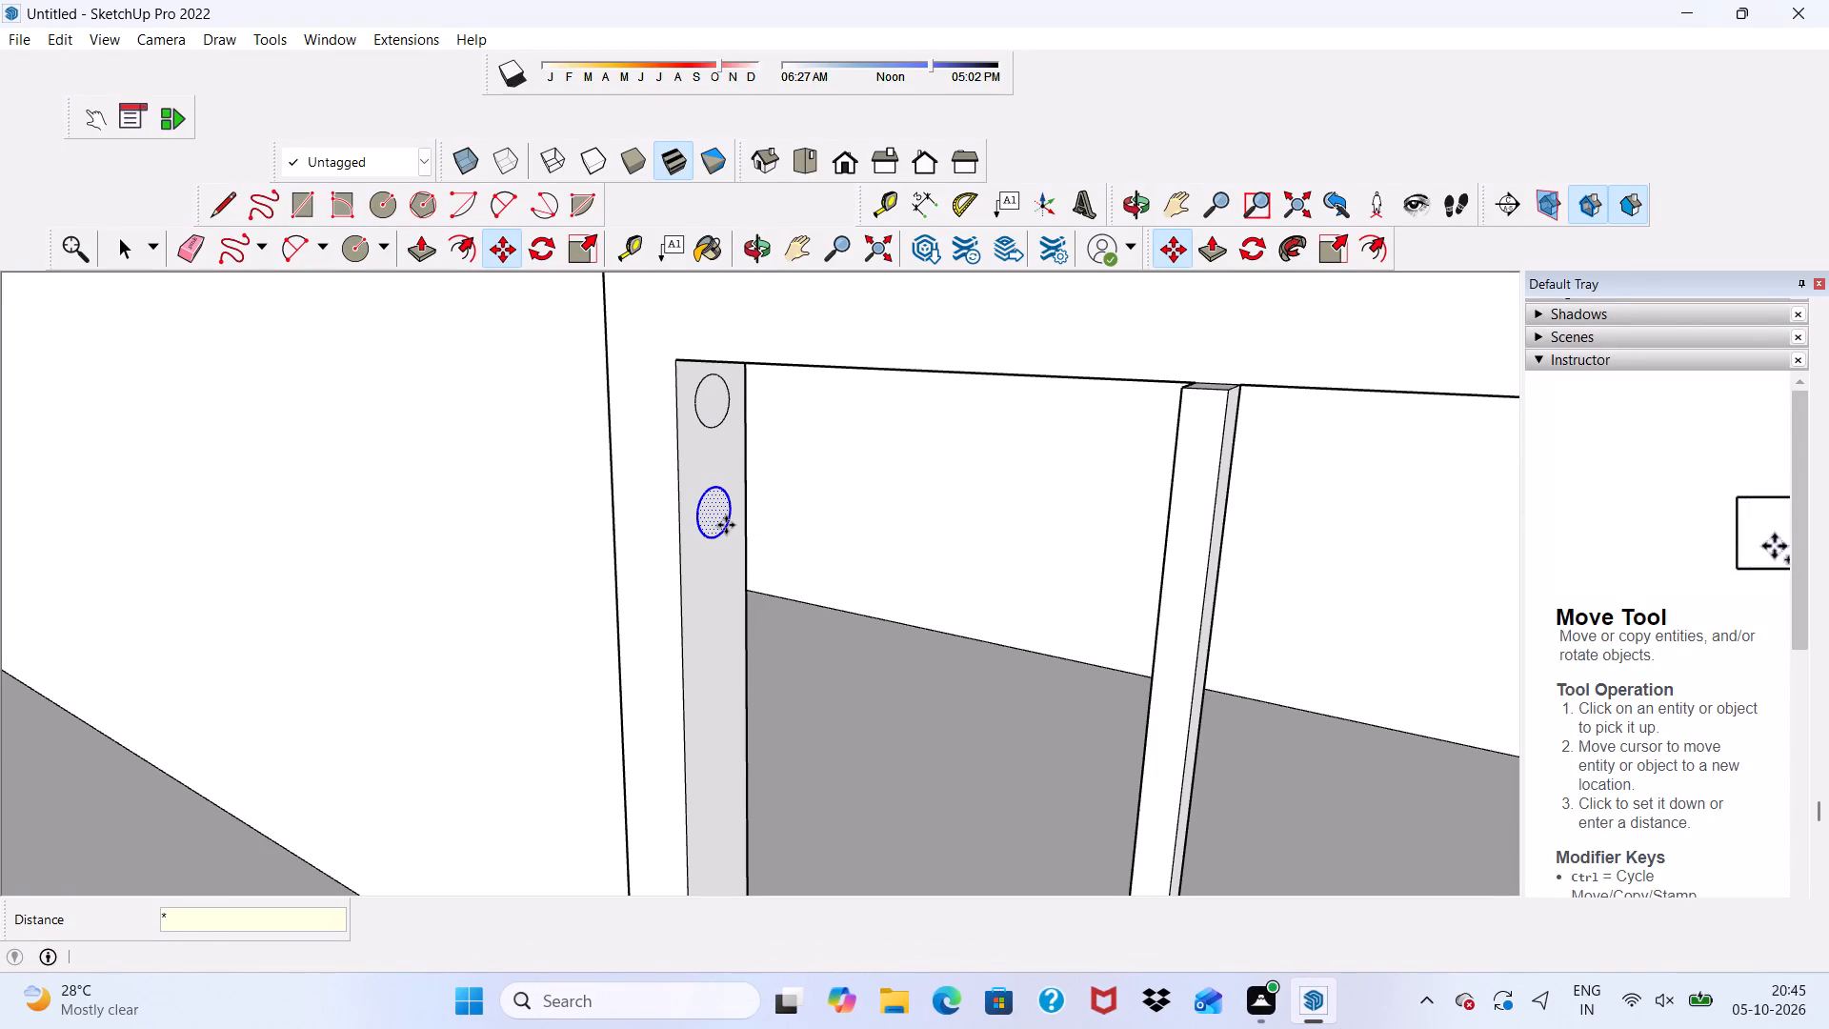
key("1")
key("0")
key("Return")
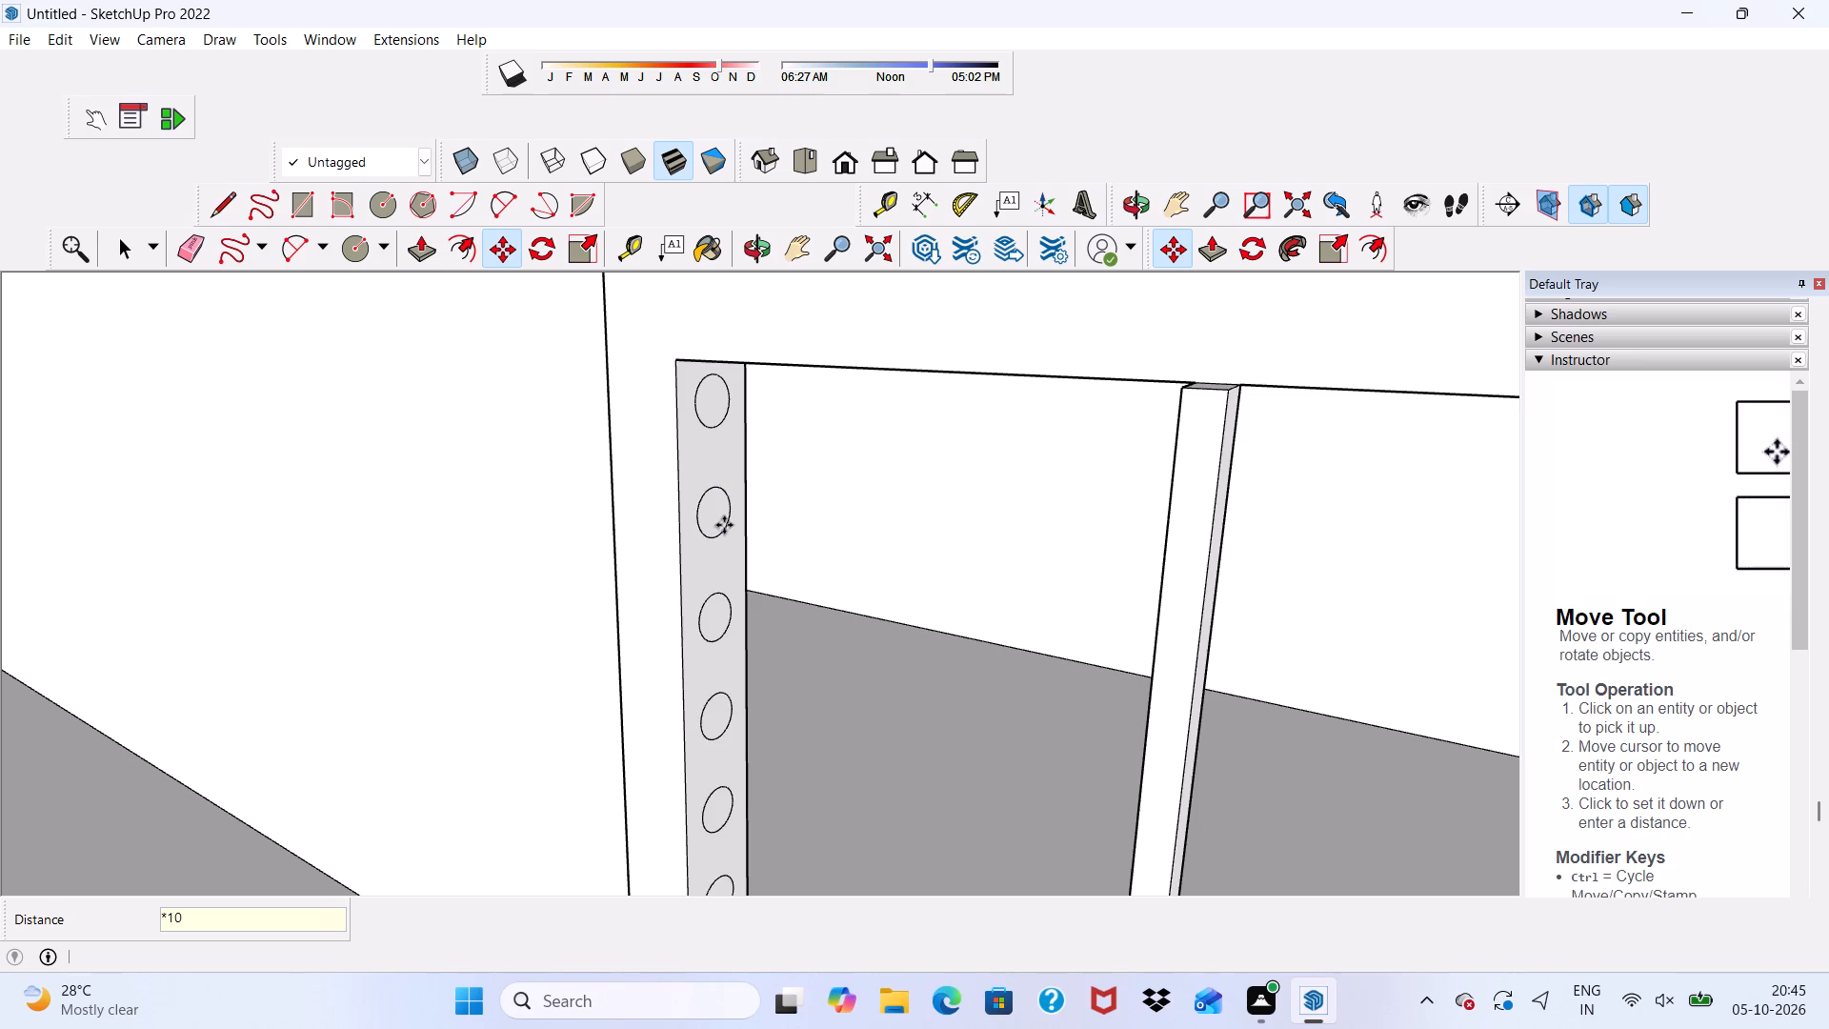
Erase the stray arc left by the circle array on the wall just below the window frame.
scroll(715, 578, "down", 6)
scroll(718, 436, "down", 5)
scroll(688, 687, "up", 1)
scroll(688, 687, "down", 1)
scroll(688, 687, "up", 9)
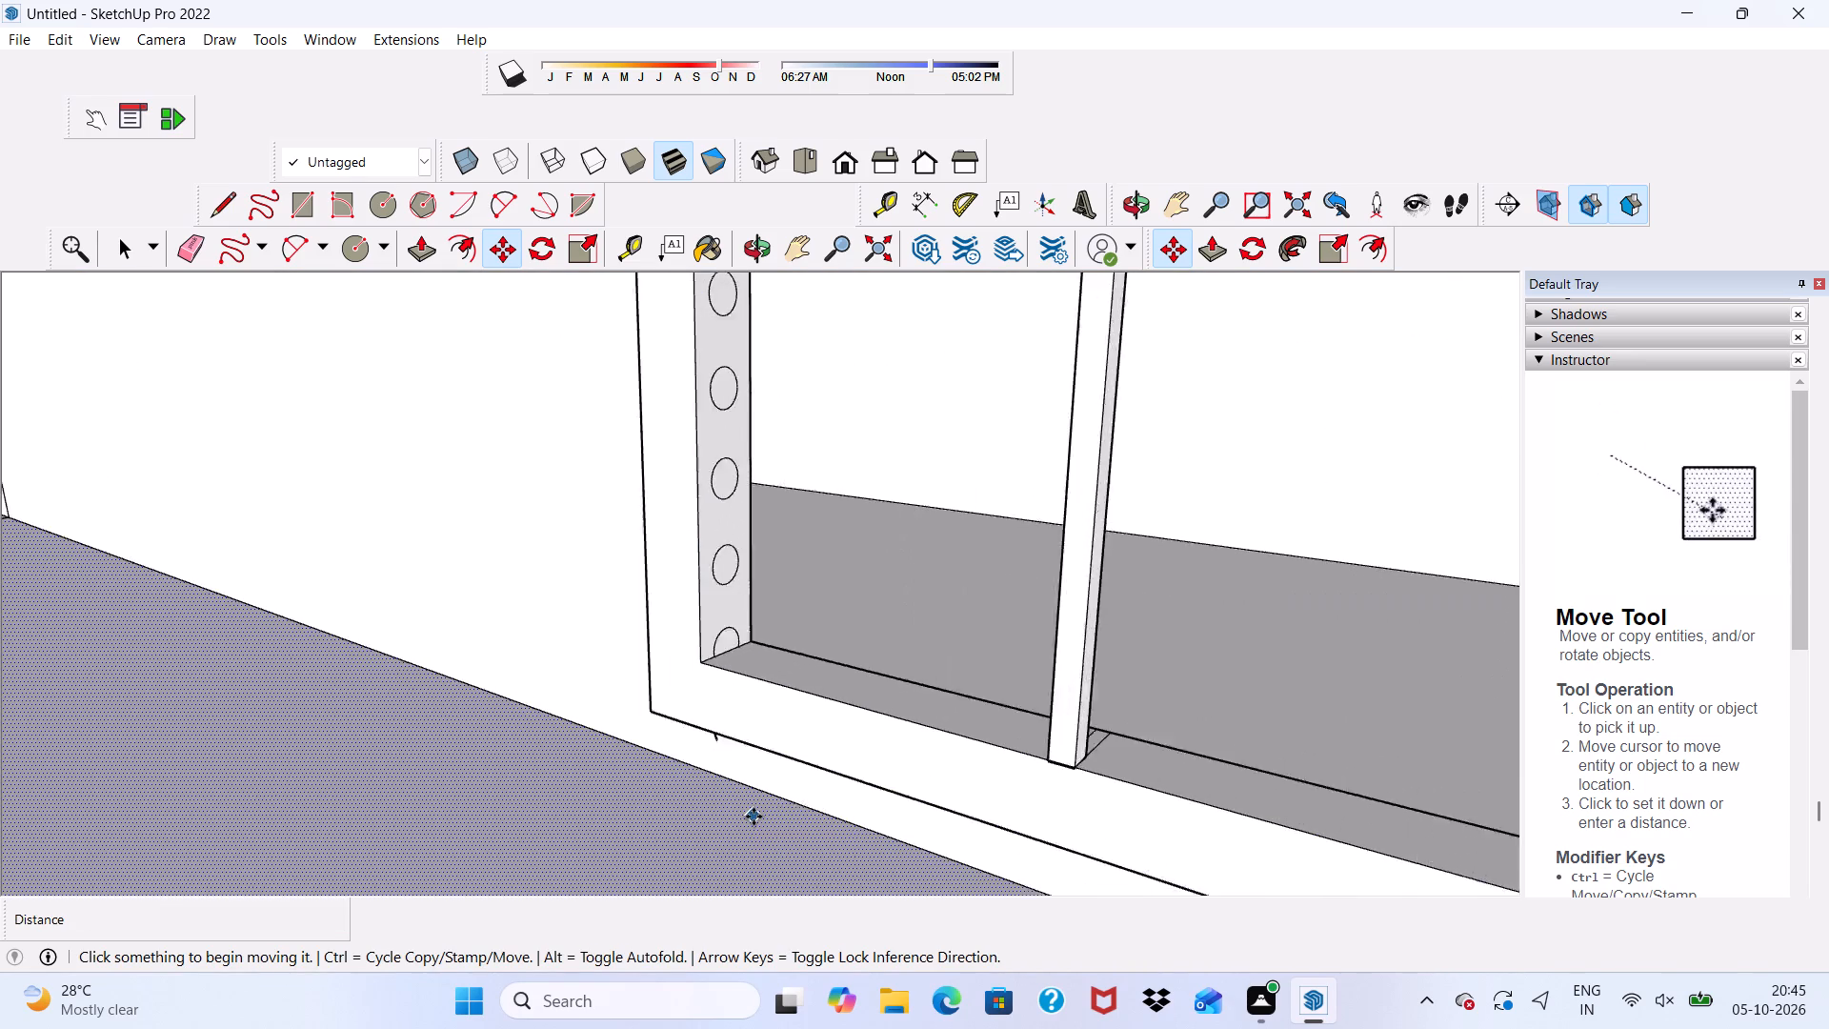
scroll(754, 817, "up", 6)
middle_click_drag(699, 739, 802, 641)
left_click(187, 245)
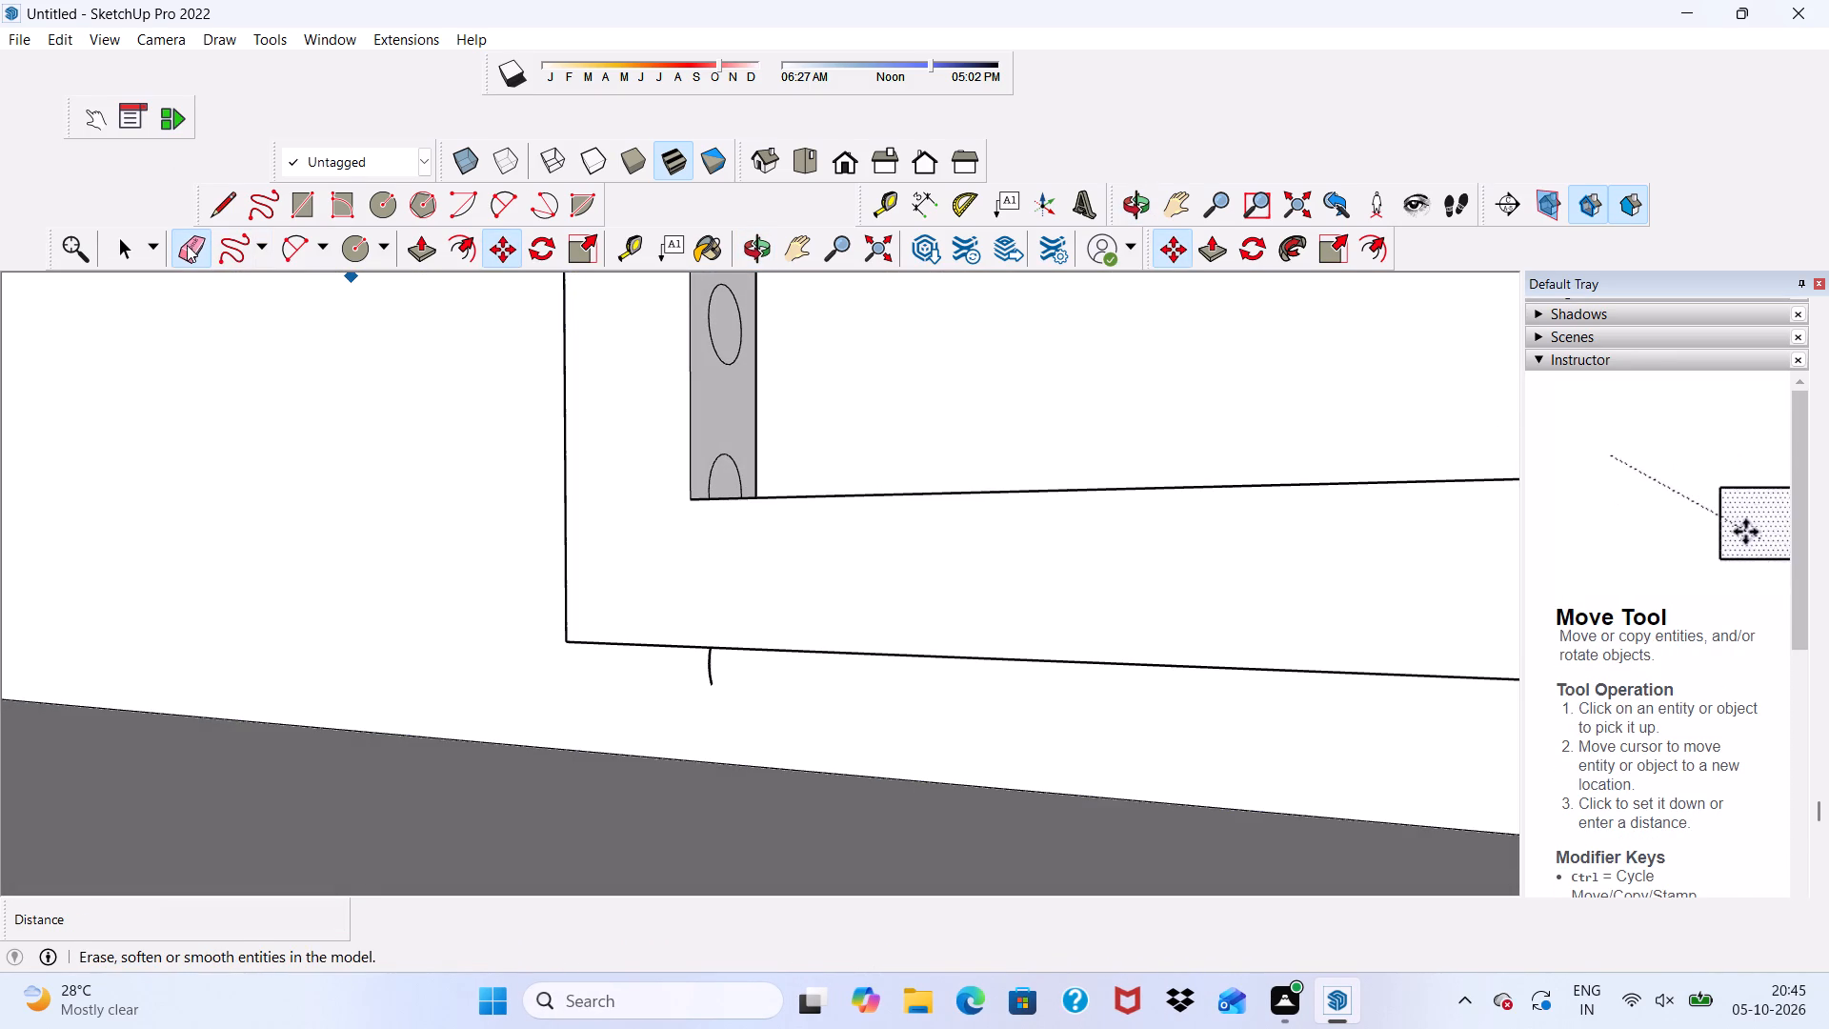
scroll(697, 659, "up", 4)
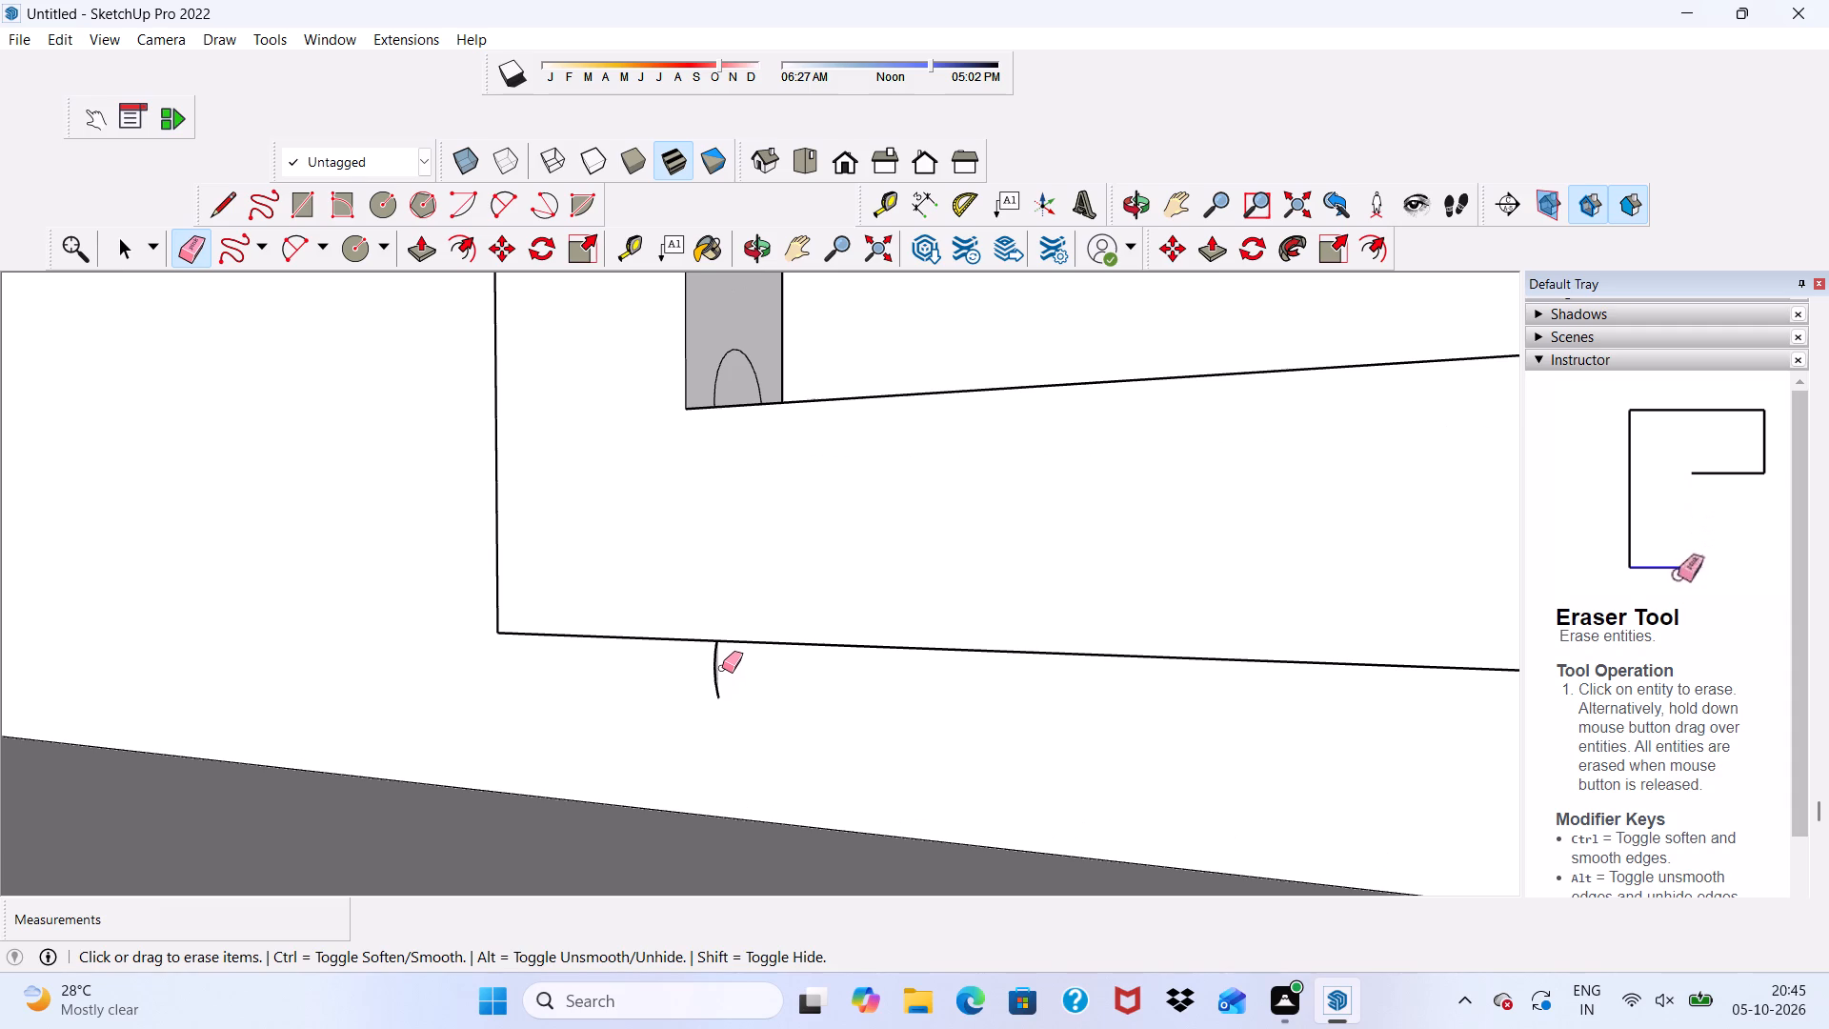
left_click(720, 670)
left_click(719, 670)
scroll(700, 655, "down", 4)
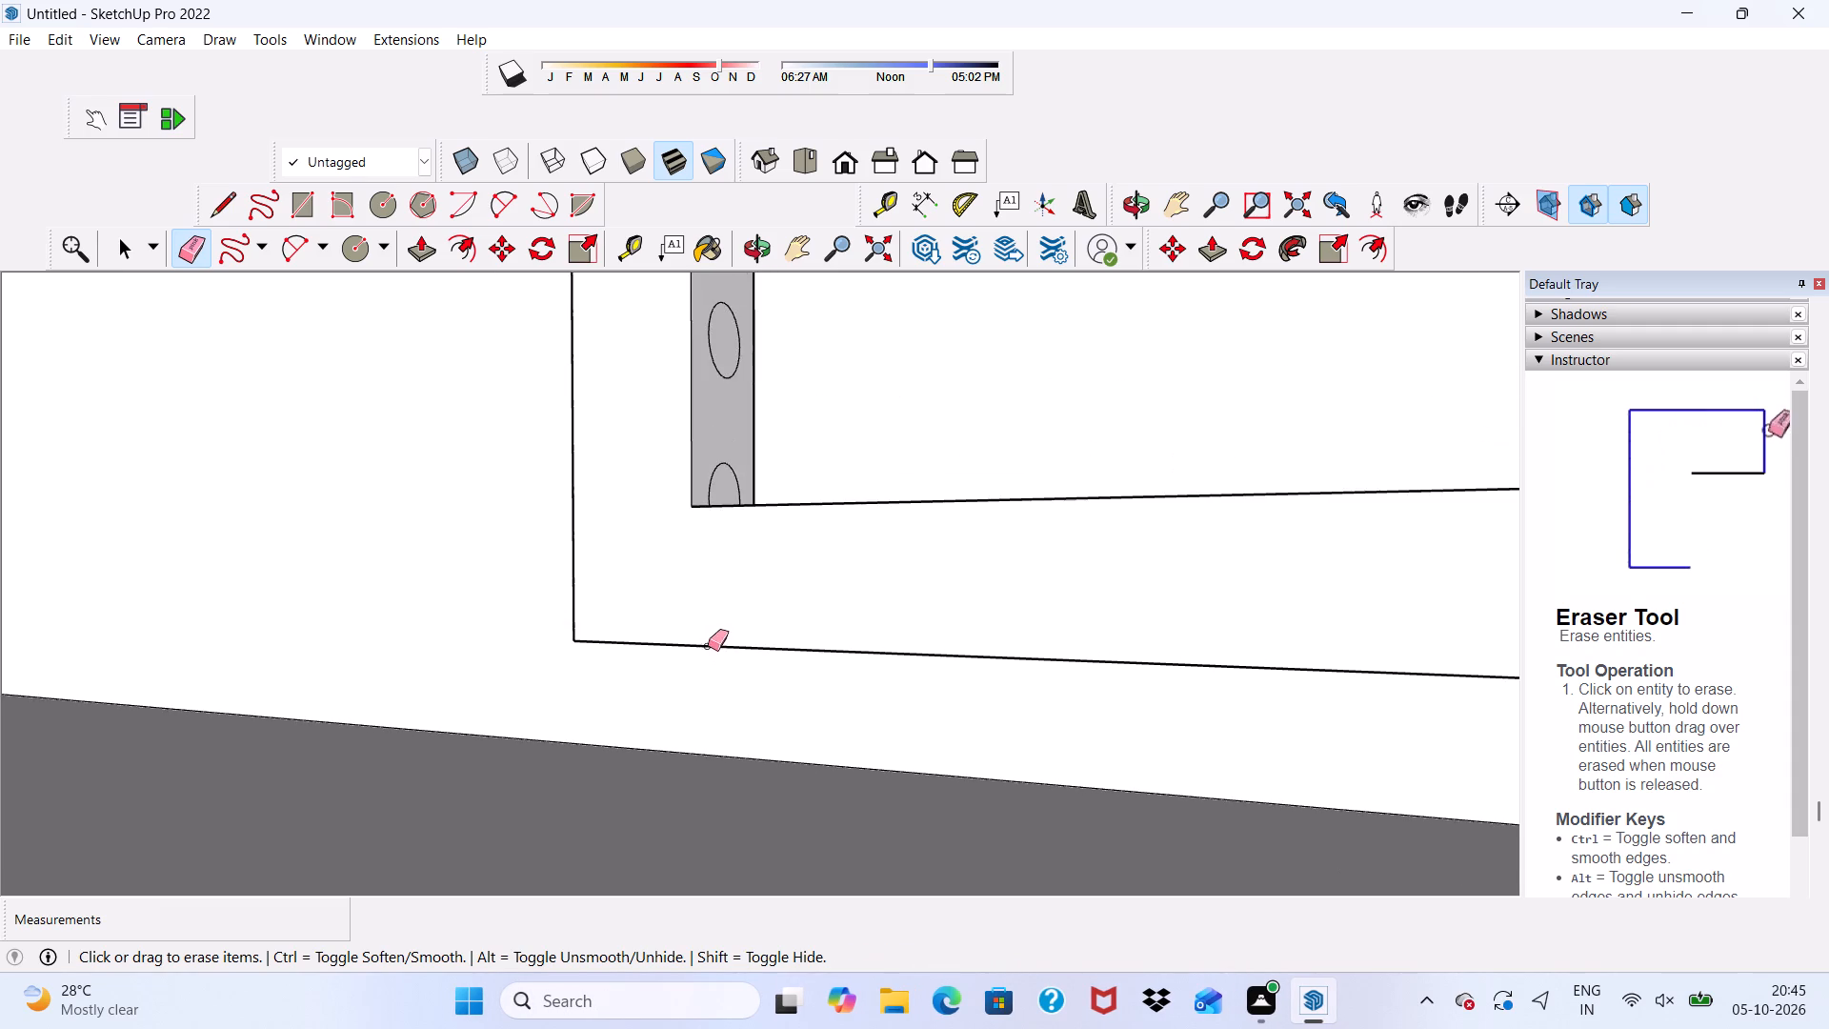
Extrude the half circle at the bottom of the window's side jamb about 7' 11 1/4" across the opening as the lowest bar.
scroll(708, 646, "down", 2)
key("space")
scroll(703, 653, "up", 1)
scroll(703, 653, "down", 3)
middle_click_drag(736, 480, 707, 584)
scroll(767, 488, "up", 4)
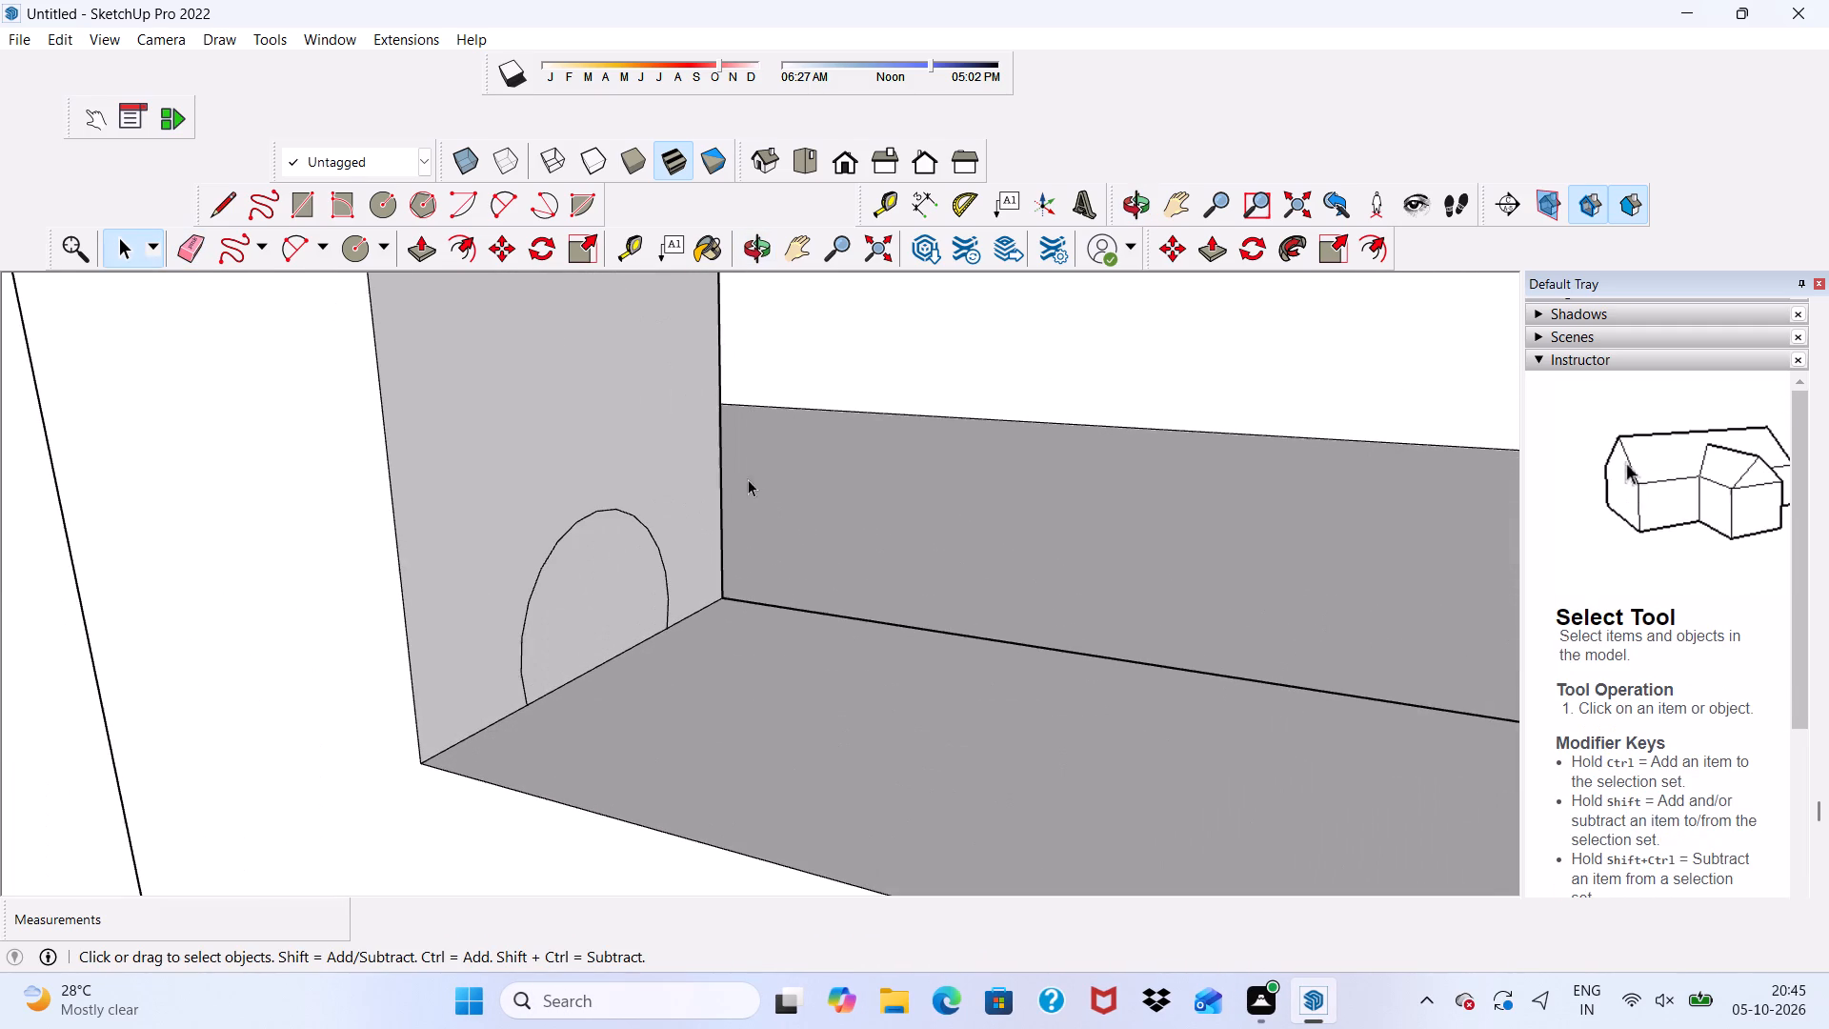
left_click(620, 594)
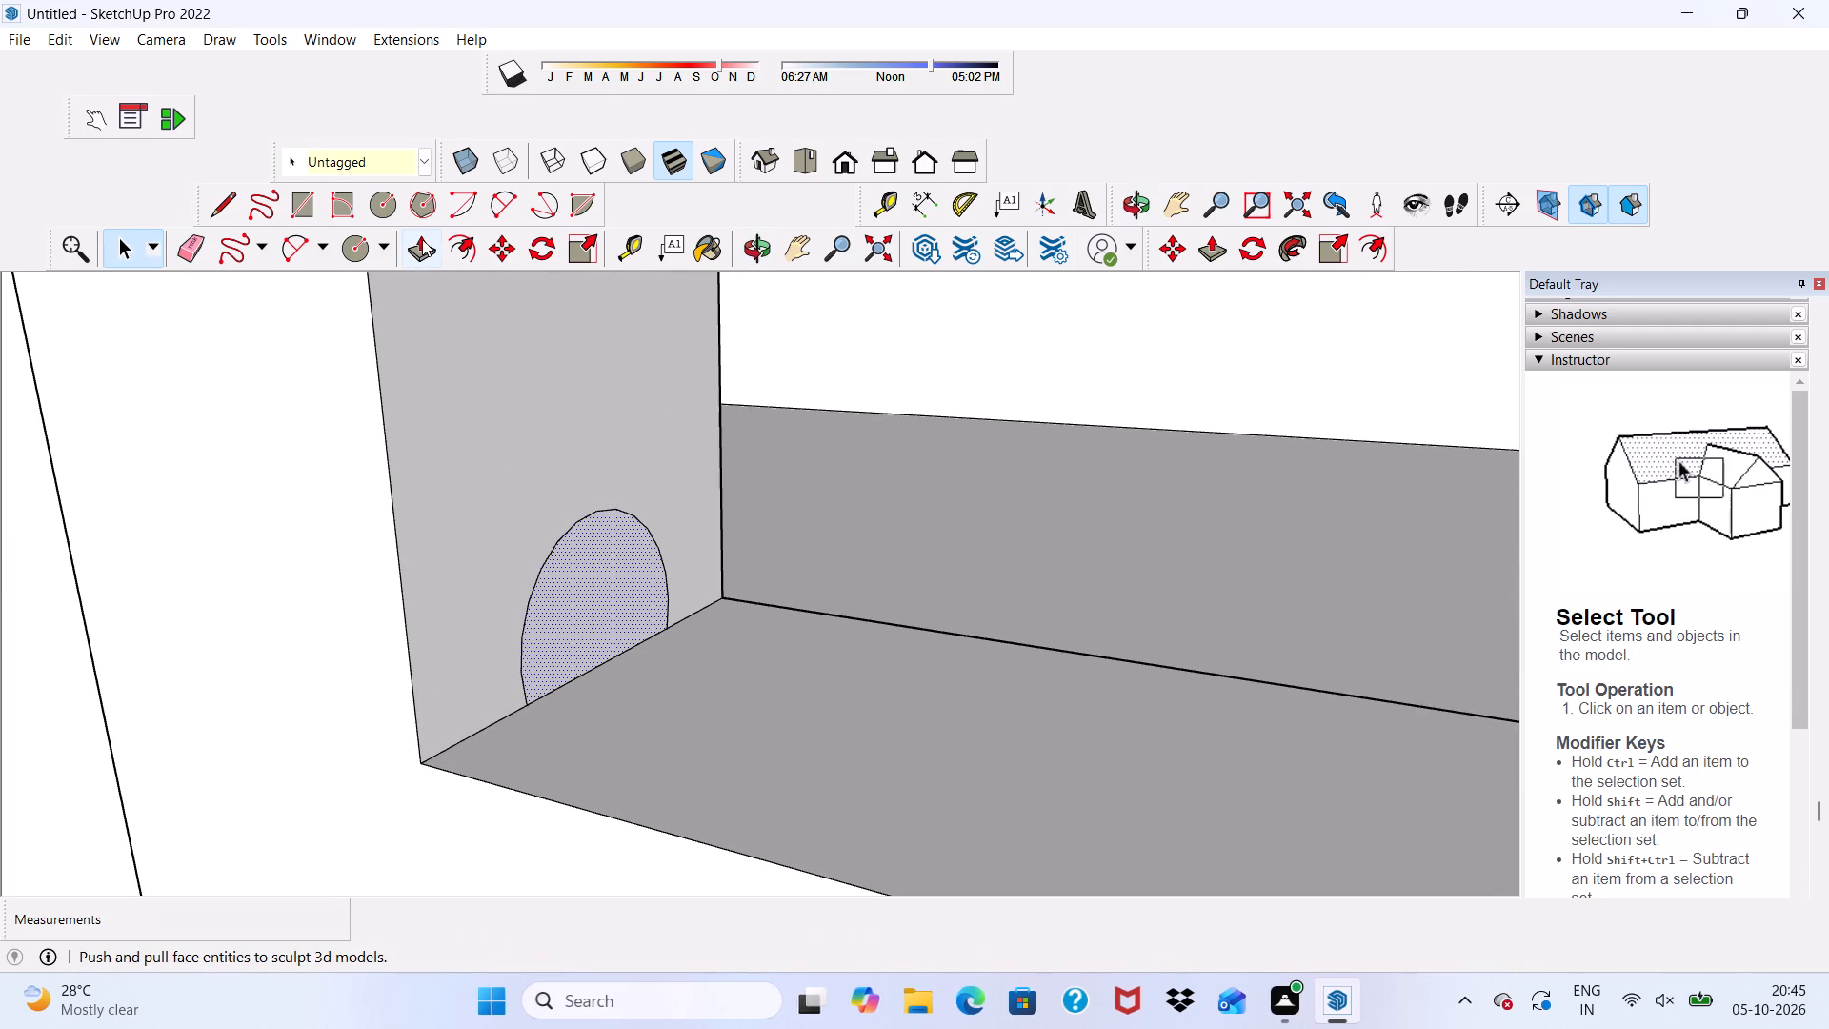
left_click(422, 239)
left_click(583, 581)
scroll(593, 548, "down", 4)
scroll(724, 518, "down", 4)
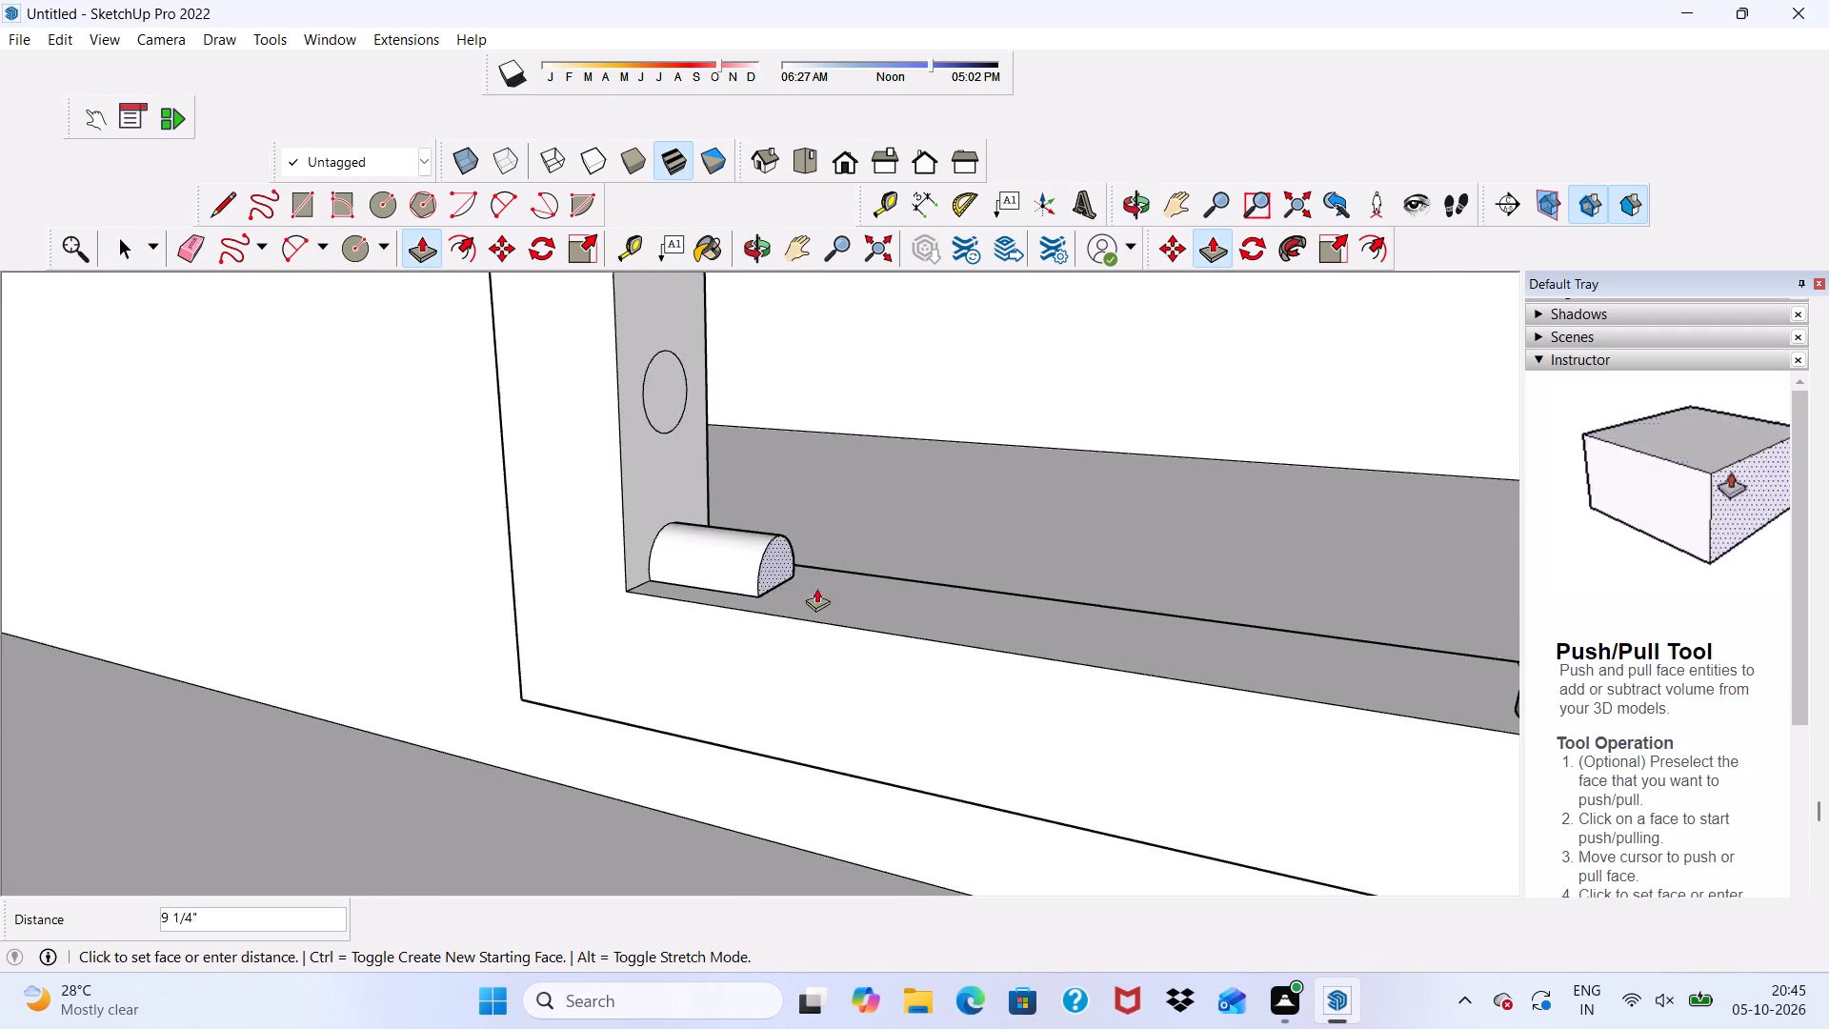
scroll(816, 588, "down", 6)
scroll(817, 576, "up", 1)
scroll(914, 594, "down", 6)
scroll(1262, 659, "up", 2)
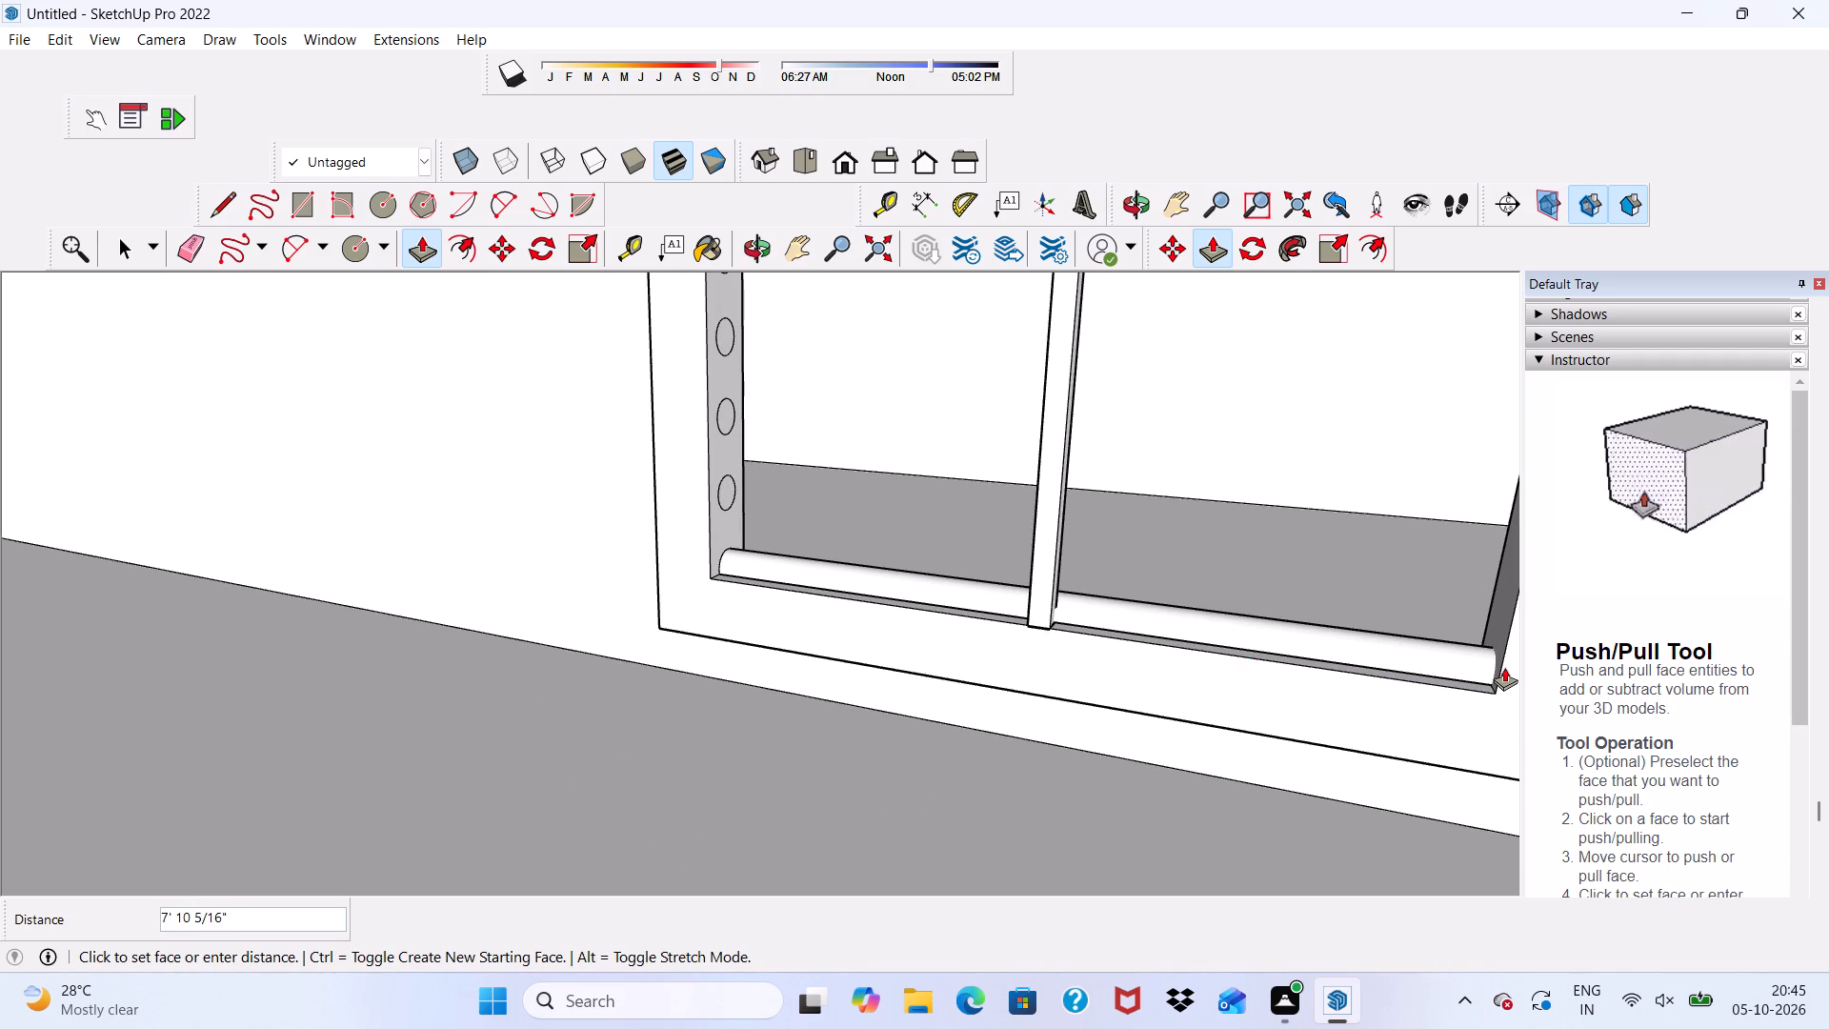
left_click(1514, 665)
scroll(890, 501, "up", 4)
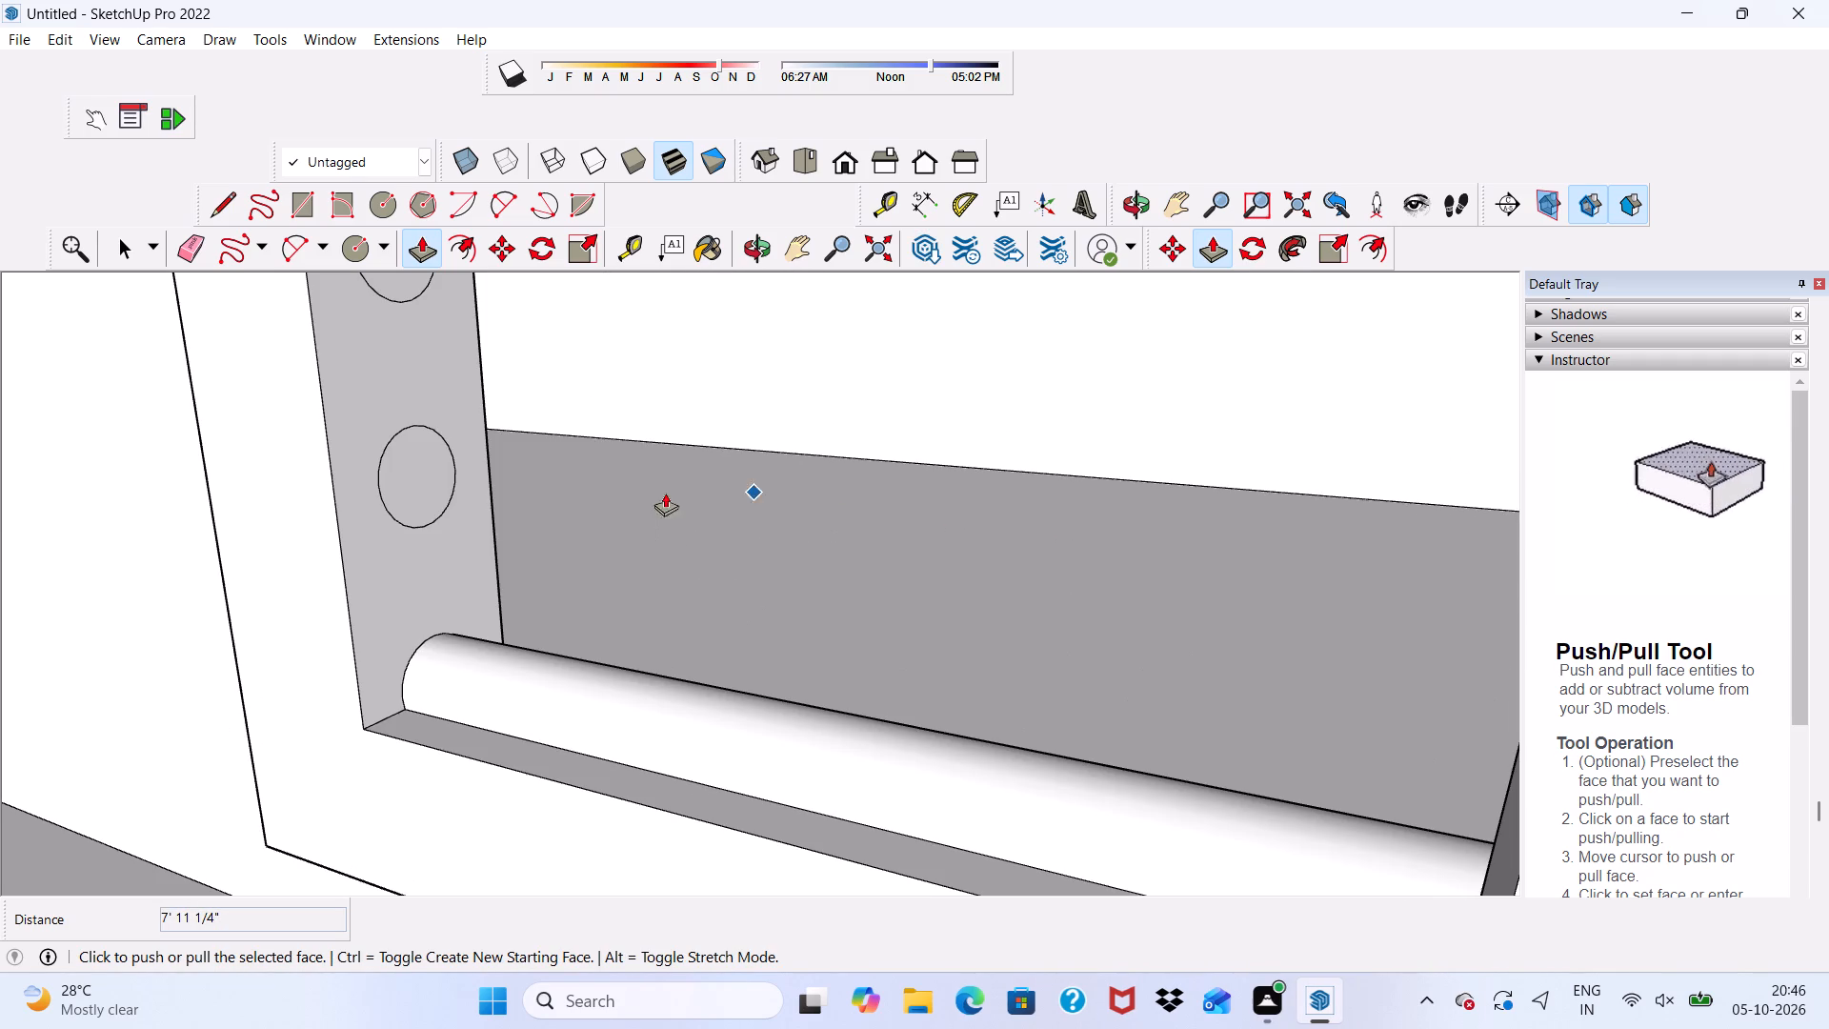
Extrude the second circle from the bottom of the jamb across the window to the opposite jamb as a round bar.
key("space")
left_click(412, 478)
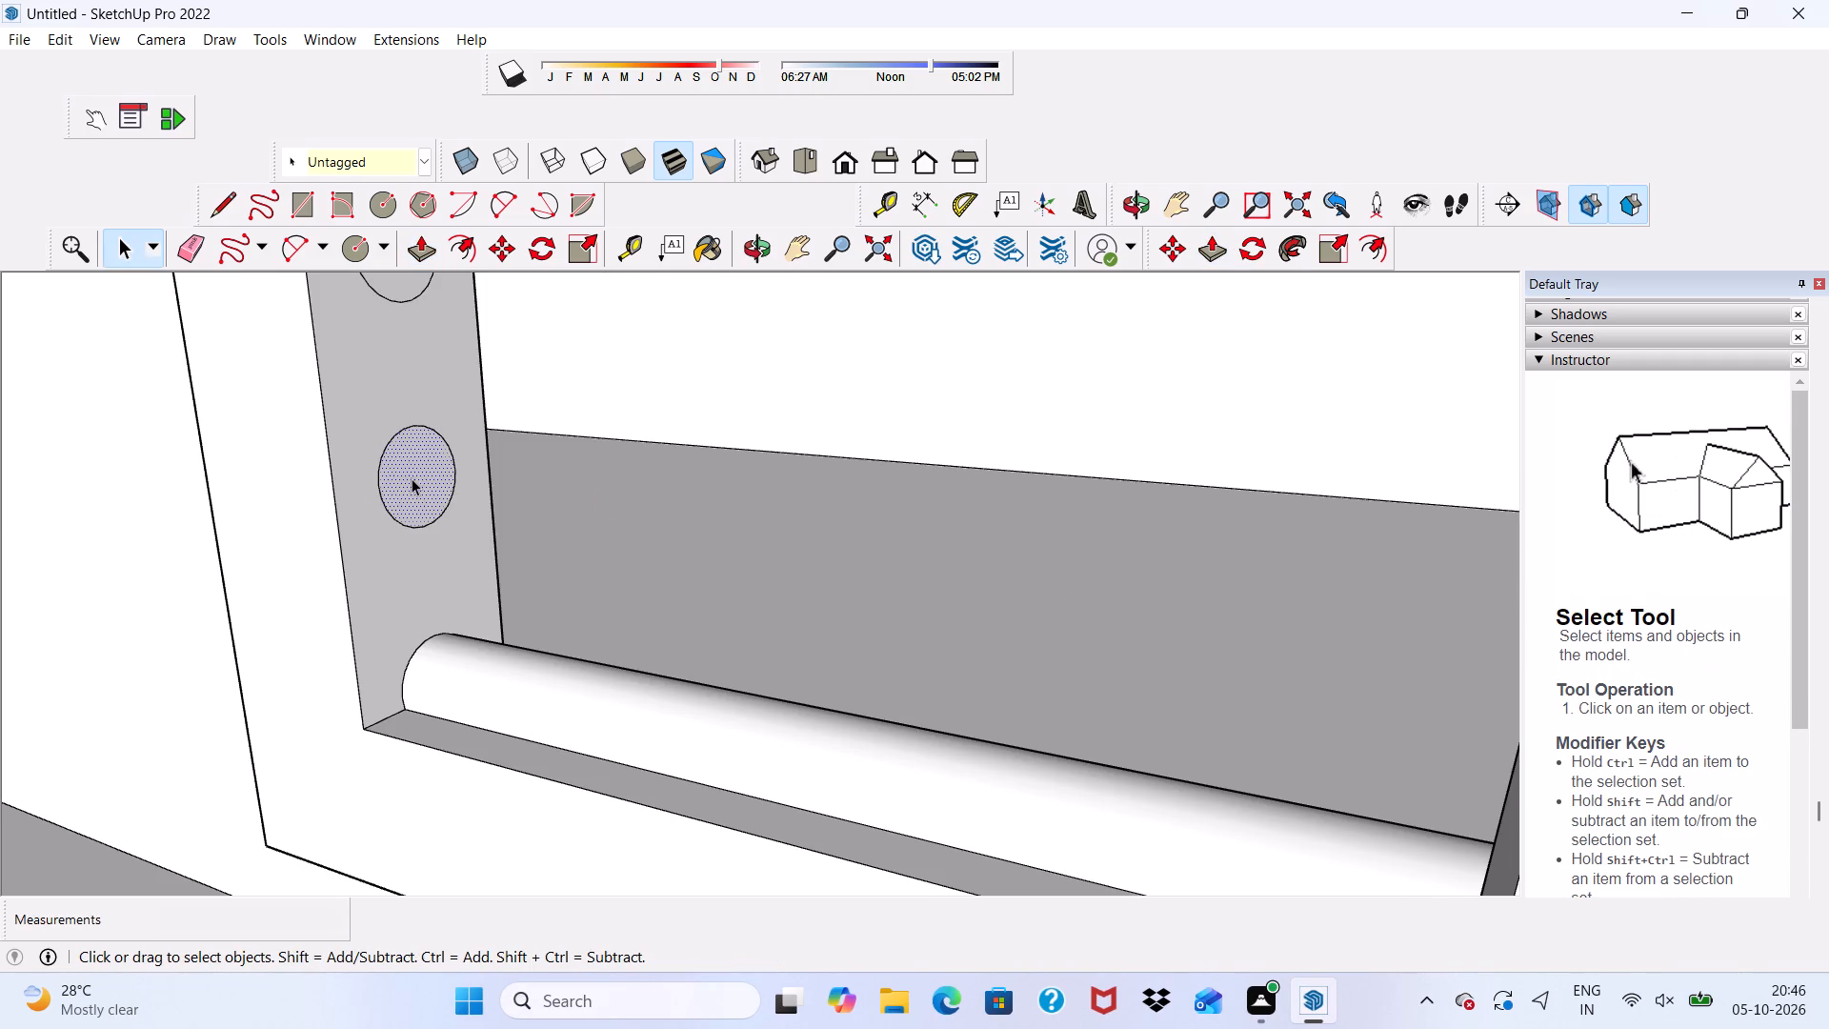
left_click(427, 247)
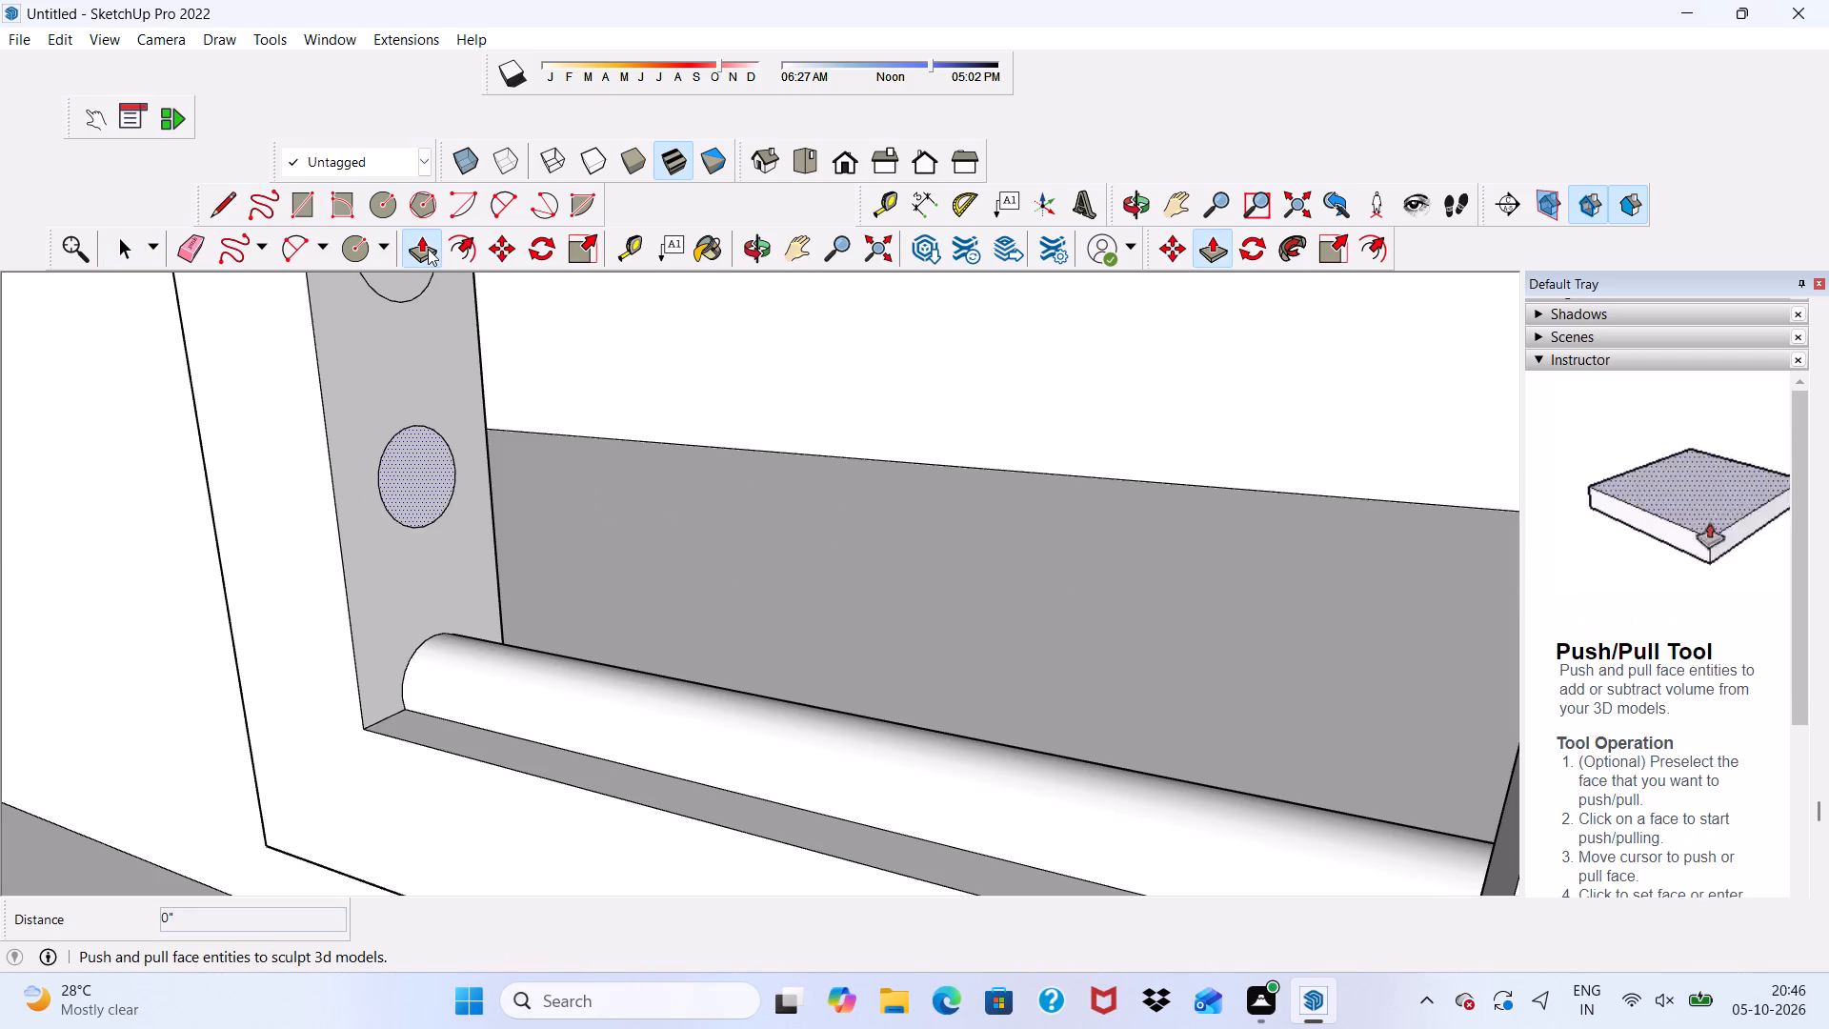
left_click(419, 444)
scroll(534, 409, "down", 9)
scroll(844, 447, "up", 1)
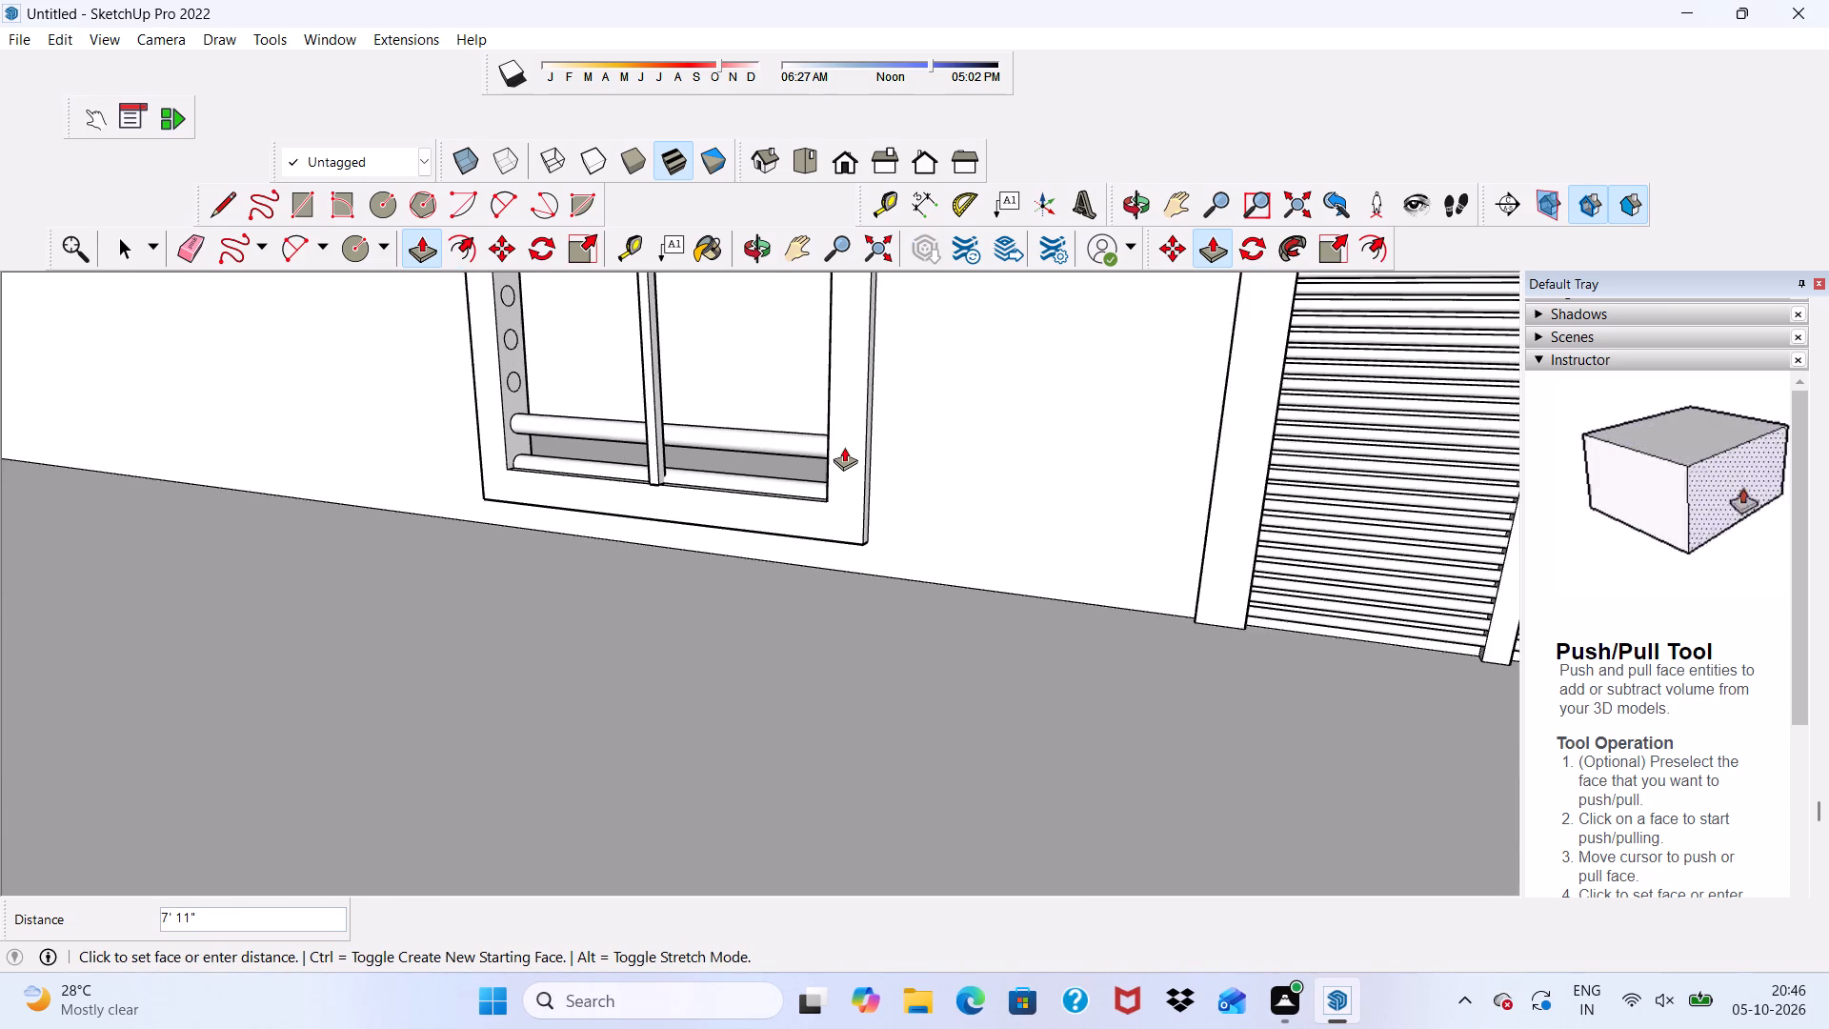
scroll(844, 447, "up", 1)
left_click(844, 447)
scroll(398, 366, "up", 3)
scroll(615, 409, "up", 5)
scroll(405, 353, "up", 2)
scroll(395, 359, "down", 9)
key("space")
scroll(434, 421, "up", 8)
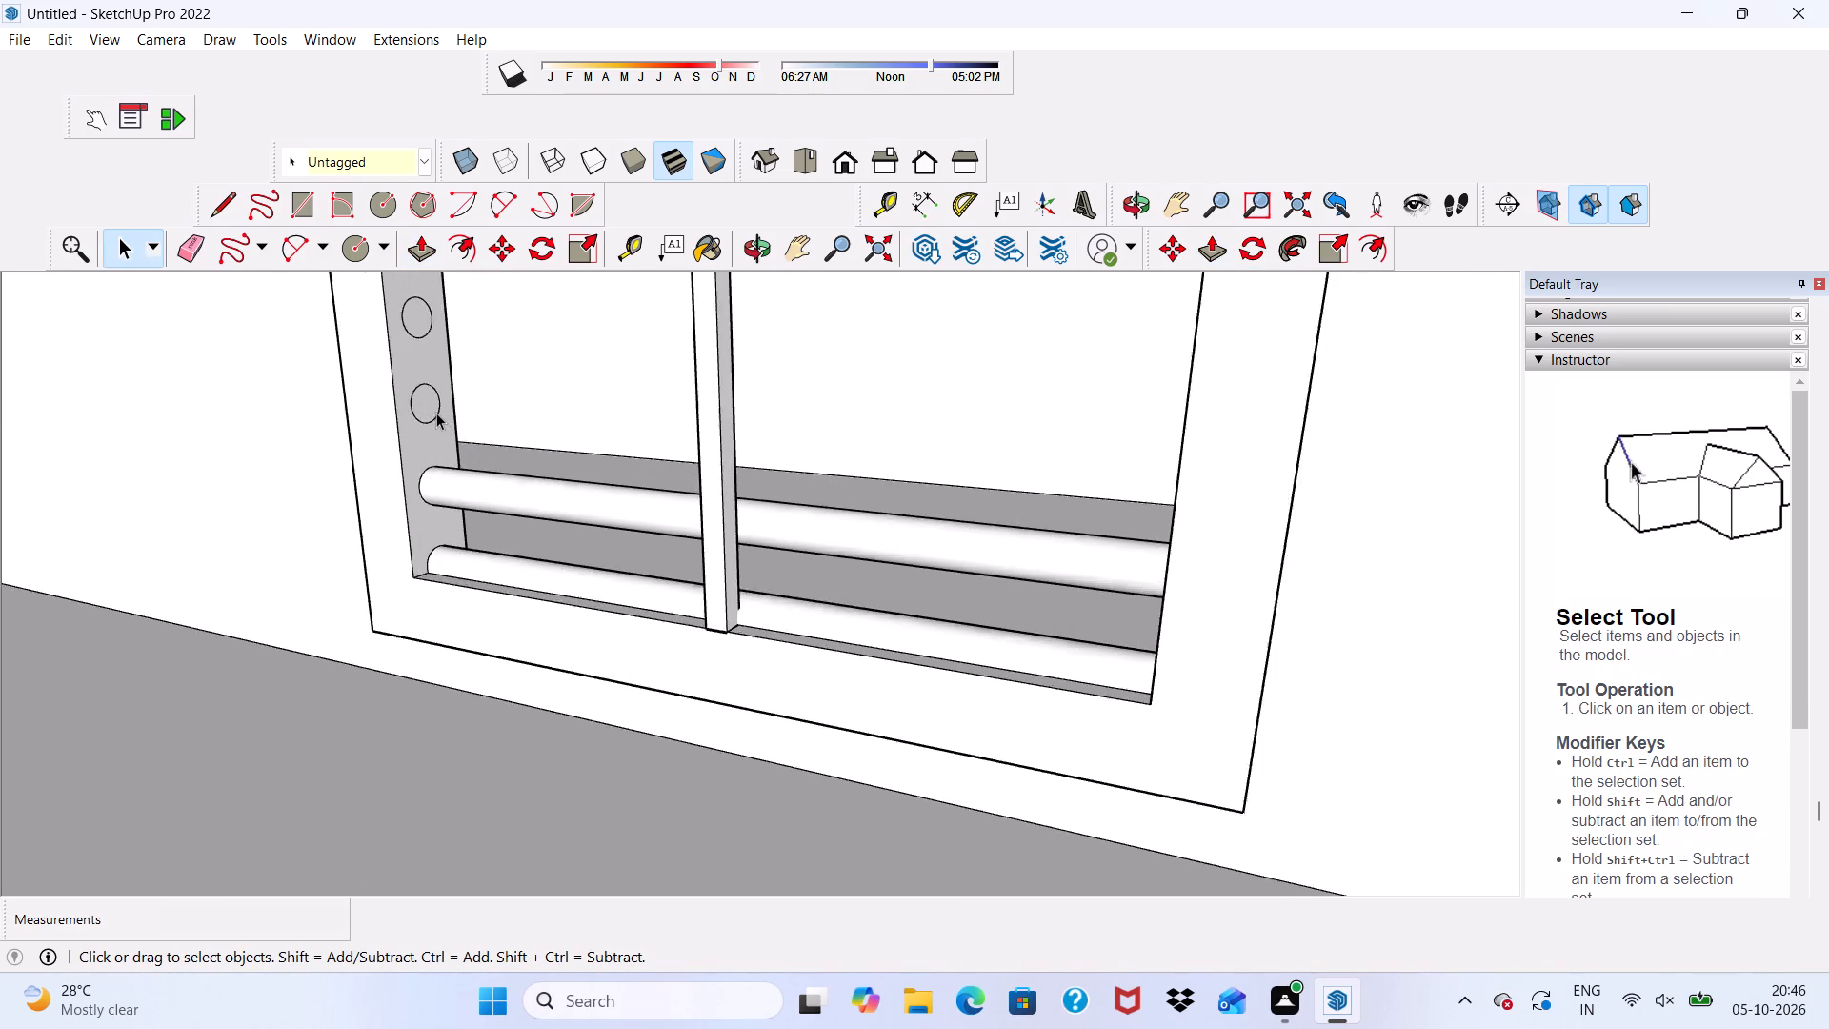
Extrude the third circle from the bottom of the jamb about 7' 9 5/16" across the window.
scroll(436, 413, "up", 1)
left_click(419, 394)
left_click(424, 248)
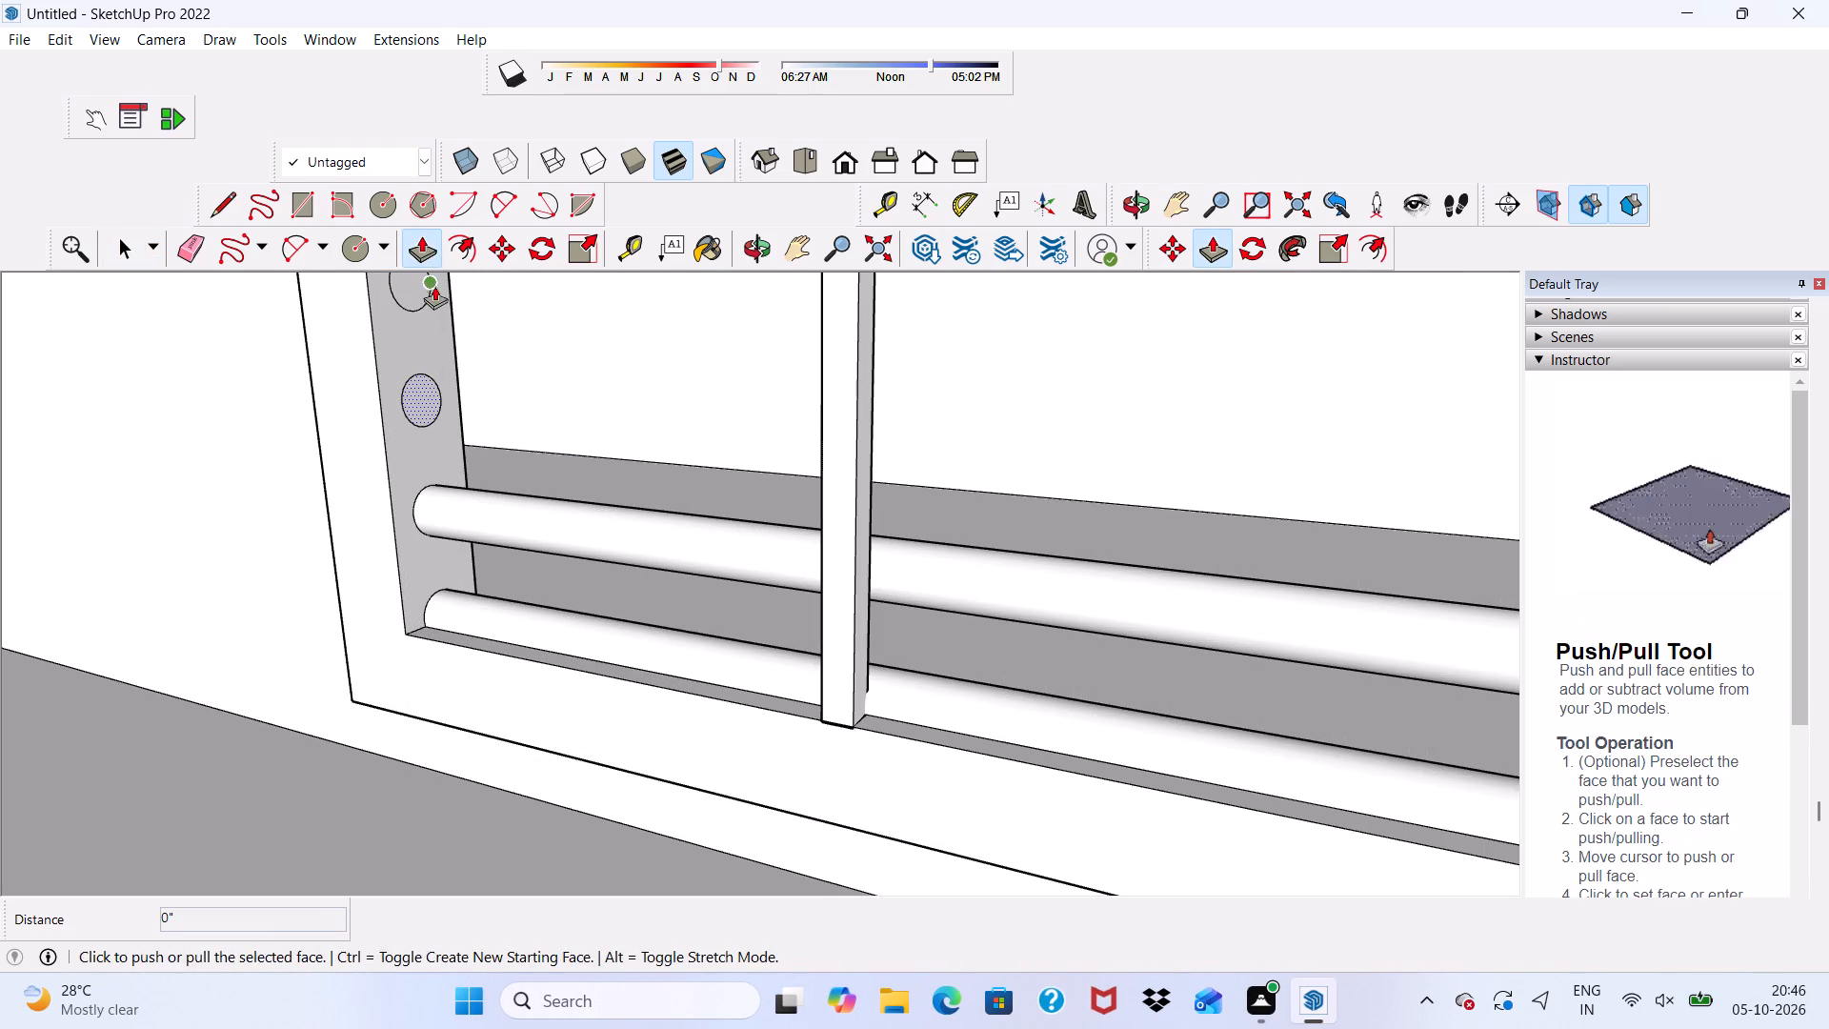
left_click(420, 393)
scroll(651, 366, "down", 4)
scroll(990, 390, "down", 3)
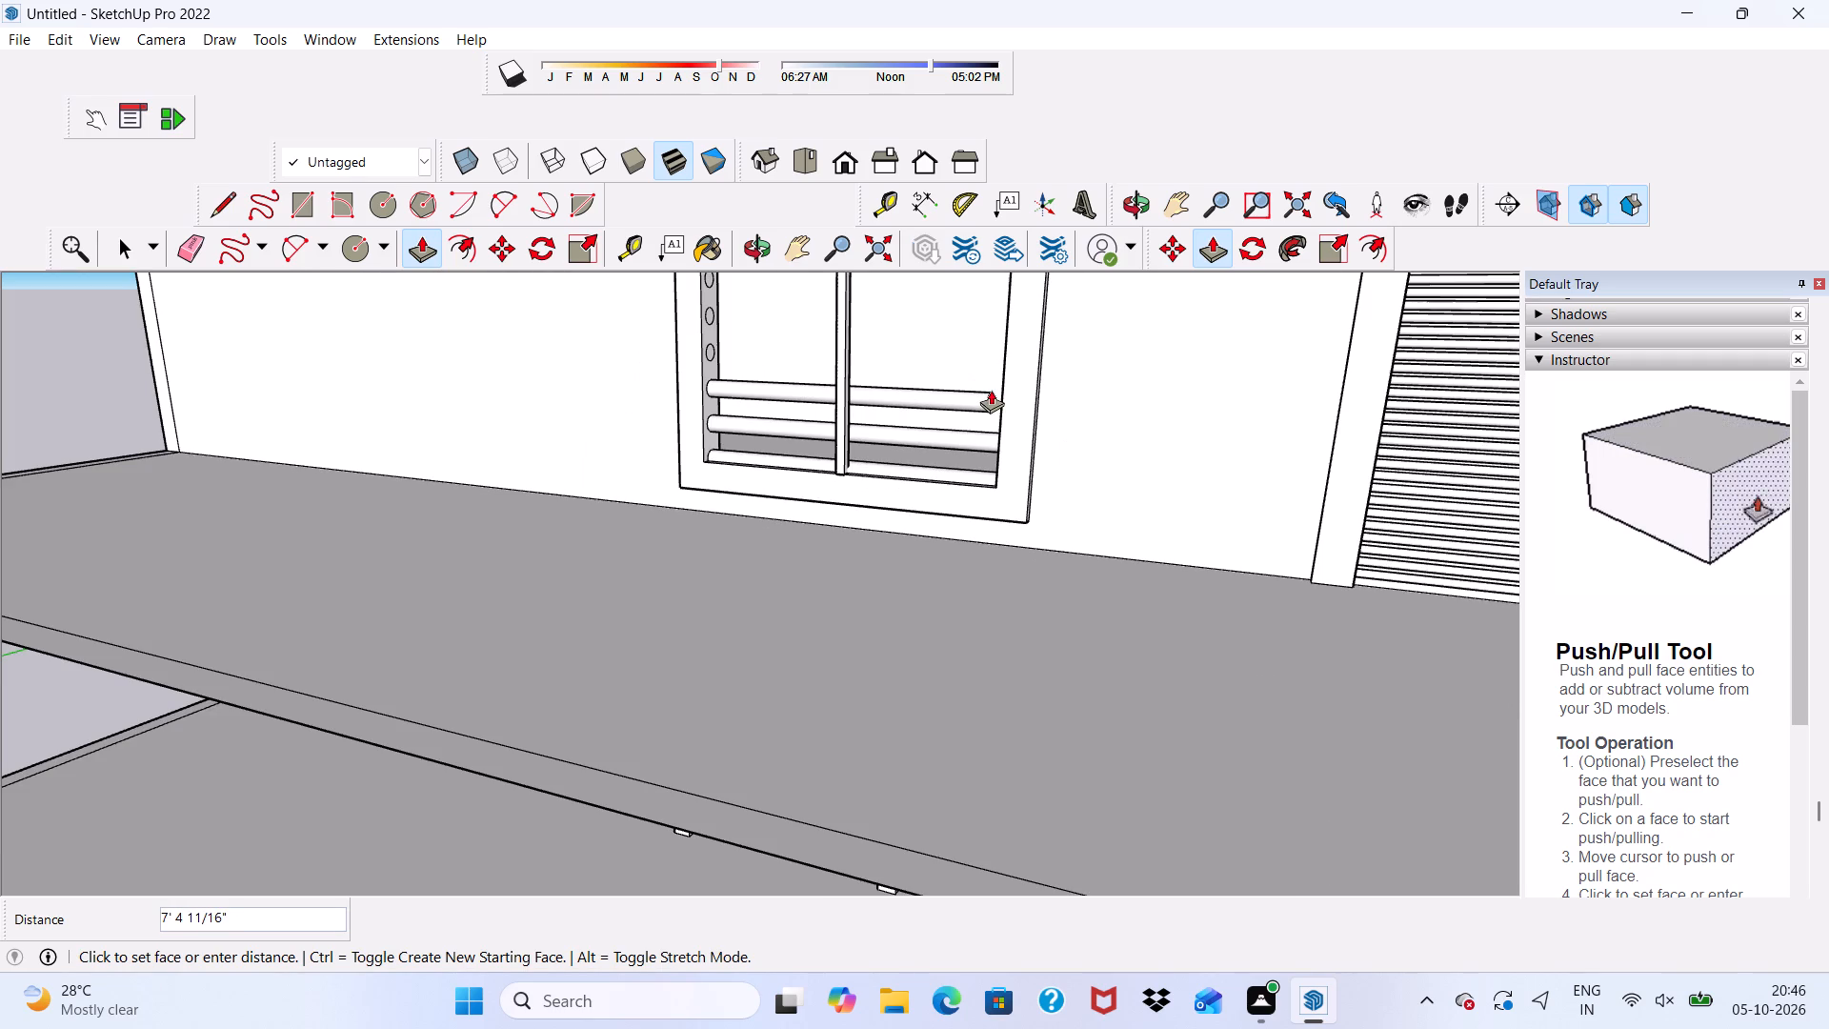
left_click(1004, 389)
scroll(584, 285, "up", 3)
scroll(885, 414, "up", 4)
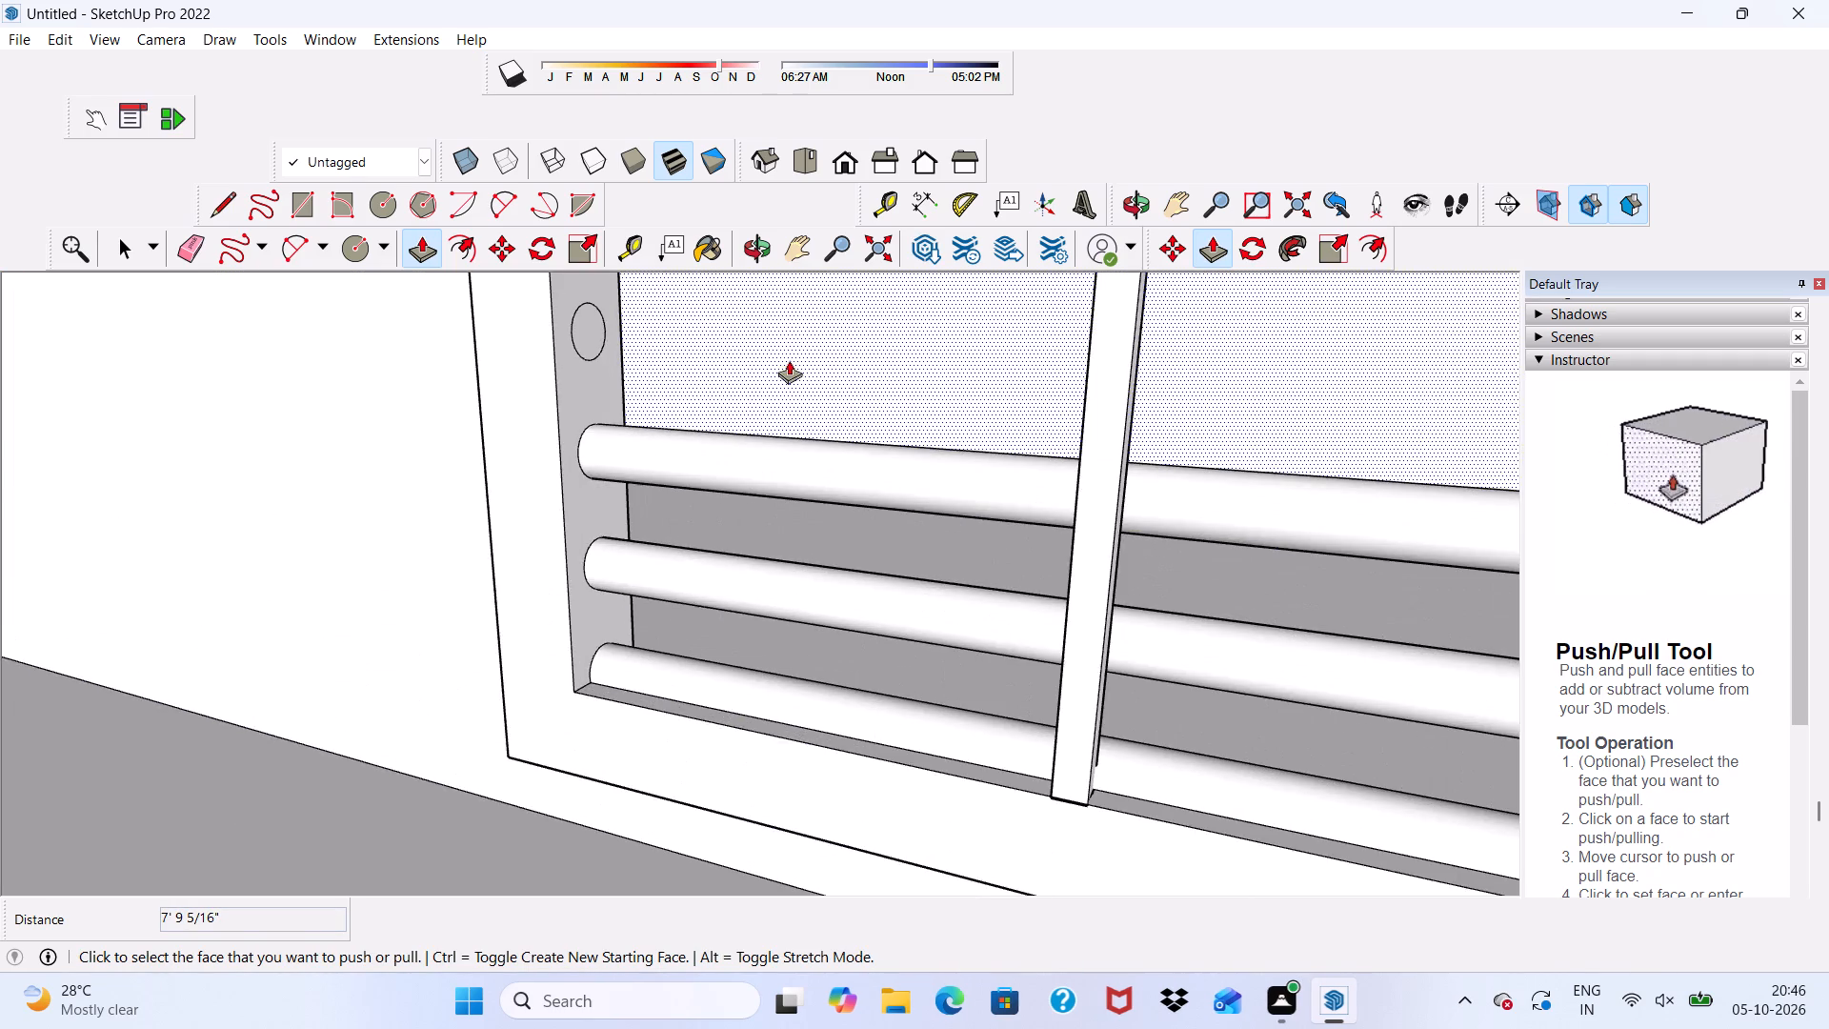
Extrude the fourth and fifth jamb circles from the bottom about 7' 9 5/16" each across the window.
scroll(641, 400, "up", 1)
left_click(566, 310)
scroll(702, 362, "down", 10)
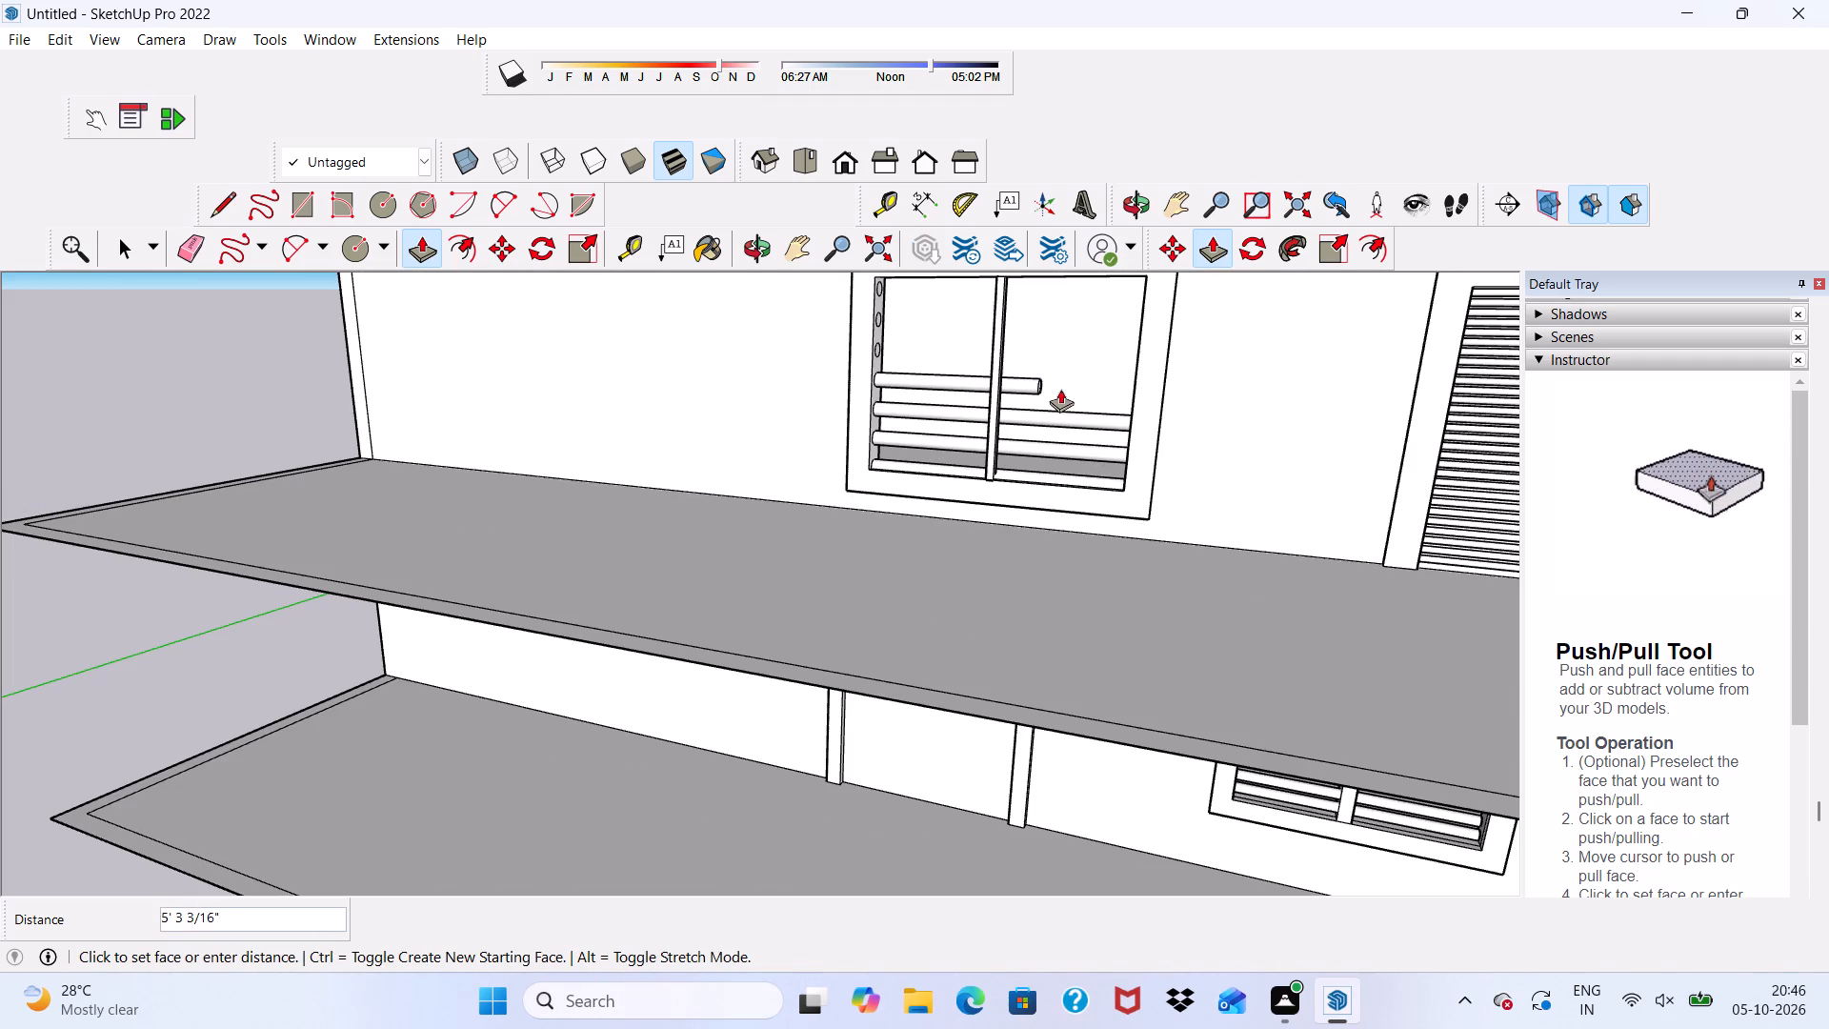
left_click(1143, 373)
scroll(875, 314, "up", 8)
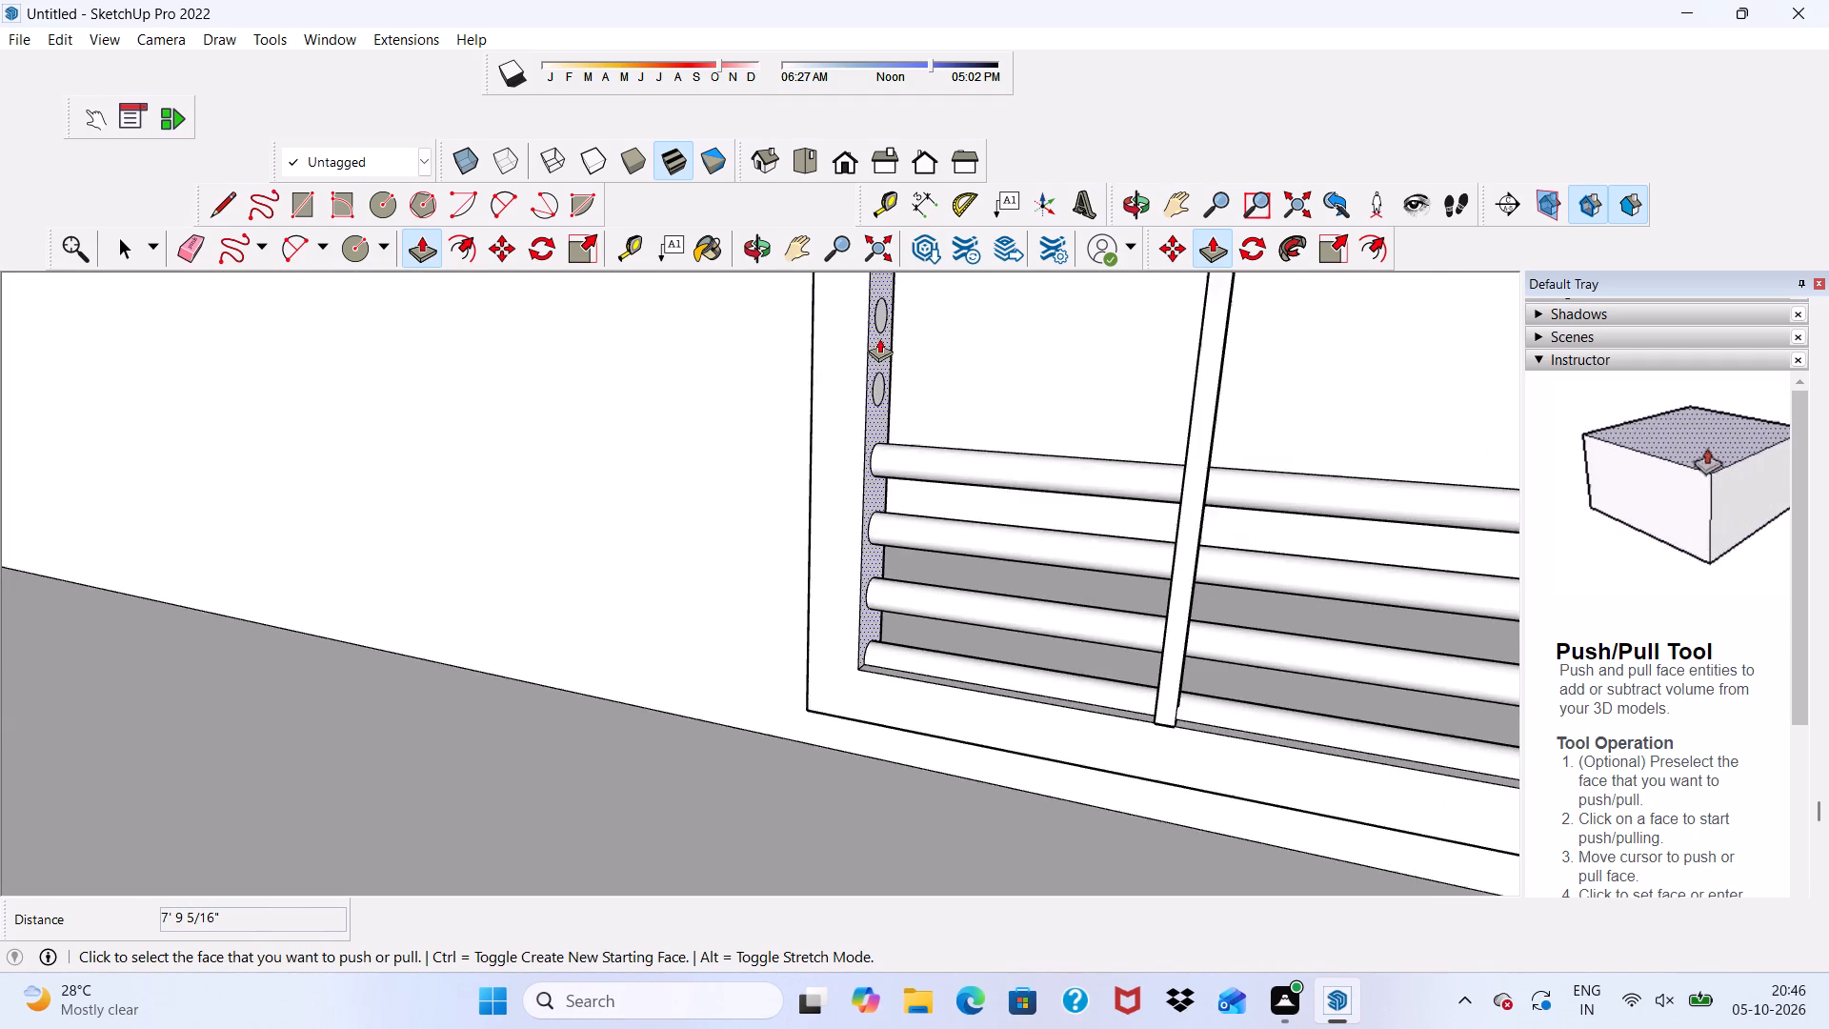
scroll(879, 338, "up", 6)
left_click(888, 395)
scroll(973, 358, "down", 7)
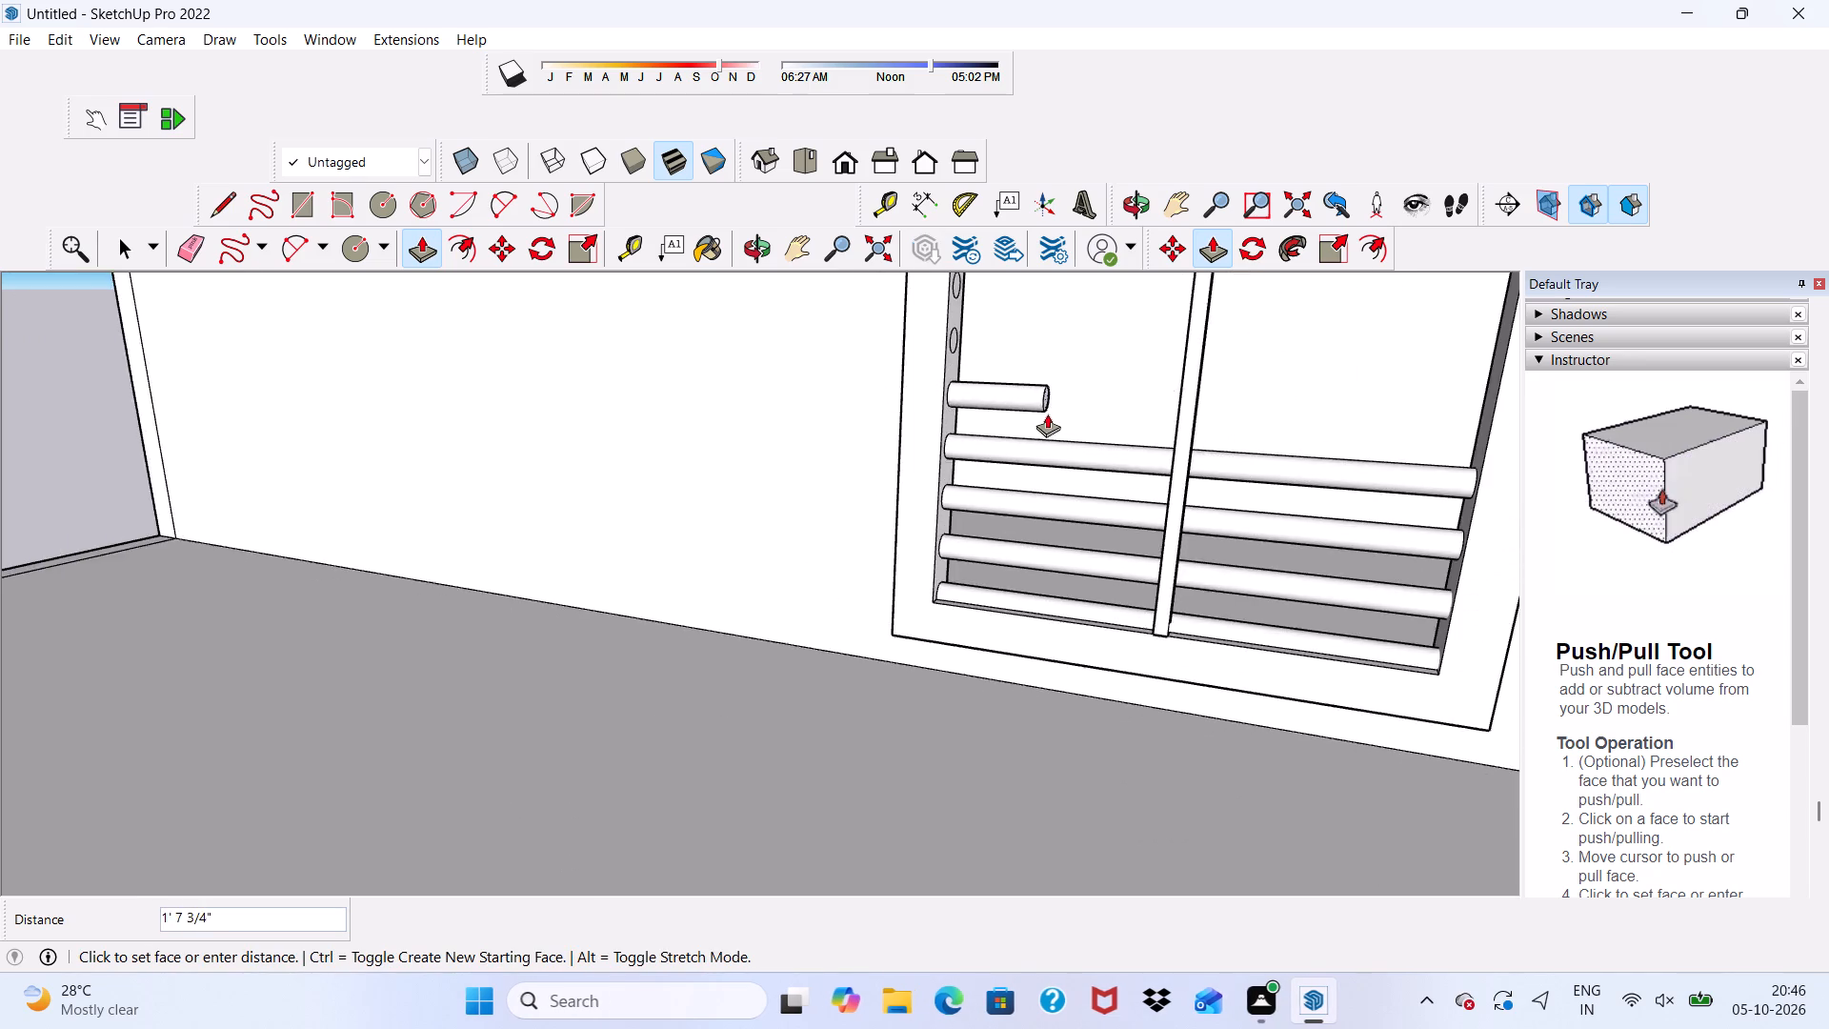
scroll(1047, 414, "down", 2)
scroll(1278, 423, "up", 2)
left_click(1321, 401)
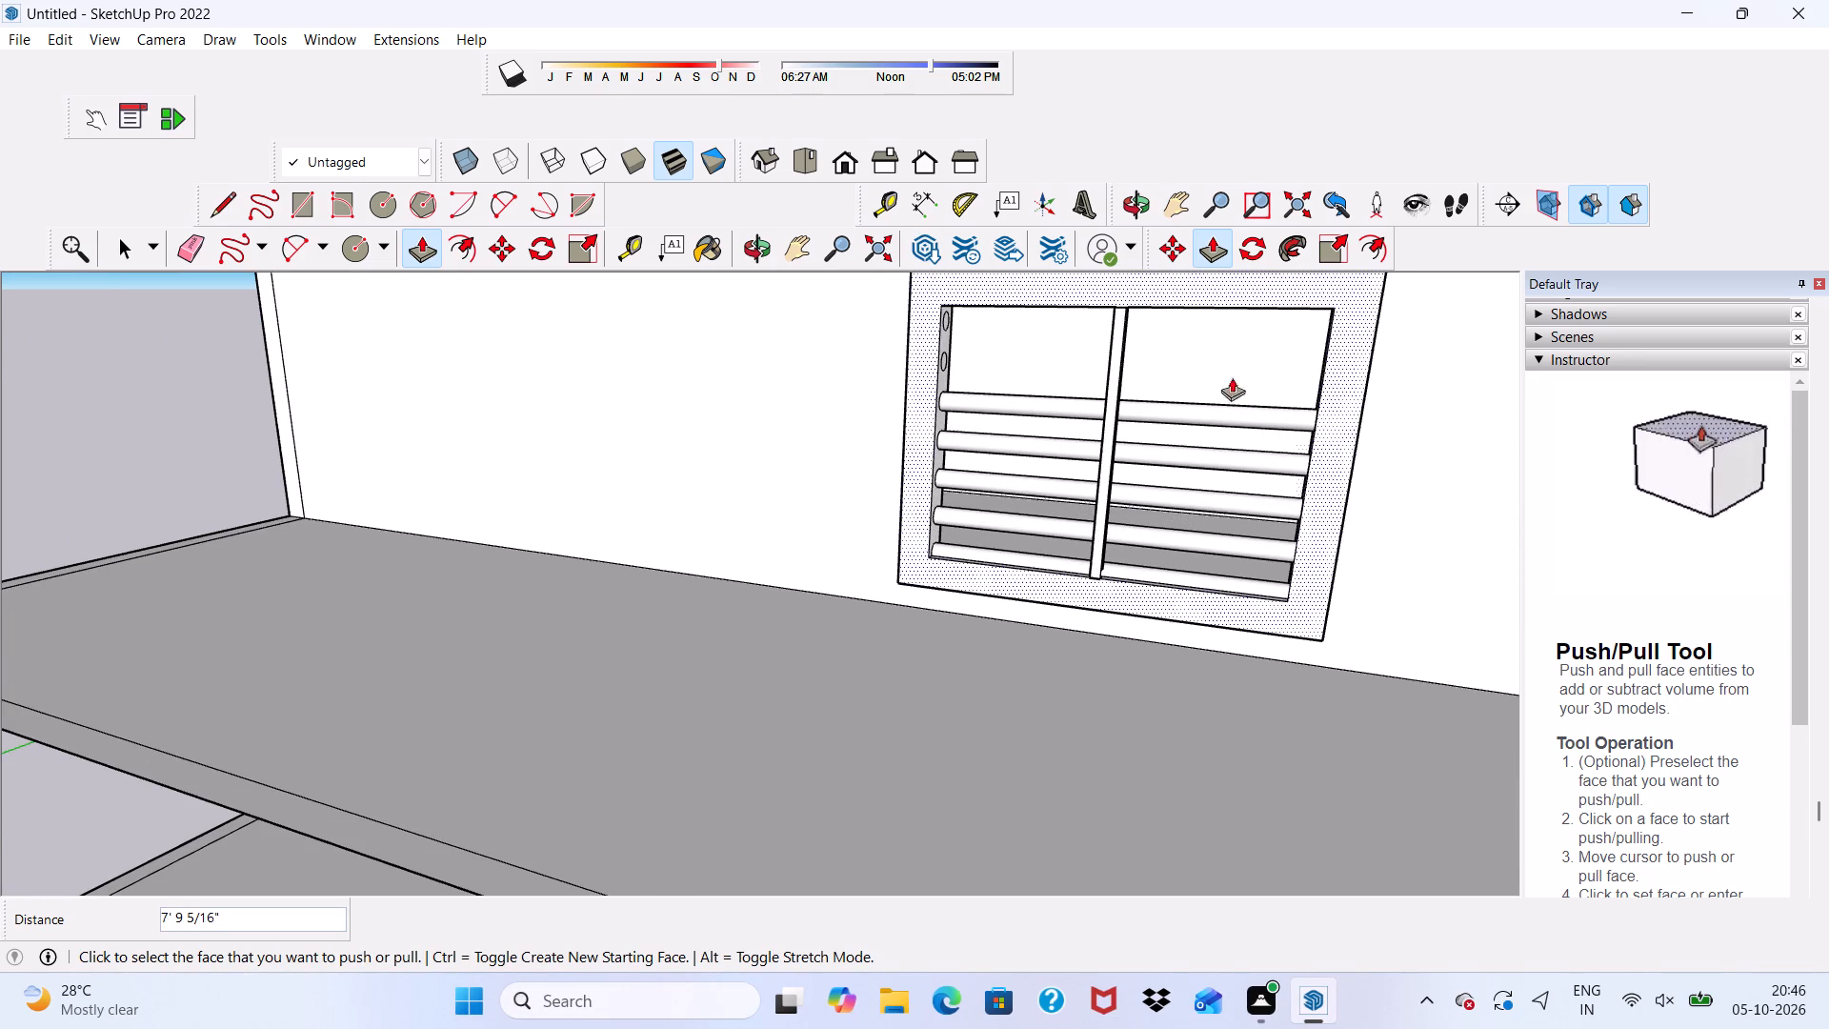
Extrude the sixth circle from the bottom of the jamb about 8' 1 1/2" across the window.
scroll(1114, 352, "up", 5)
scroll(846, 385, "up", 3)
left_click(669, 369)
scroll(693, 360, "down", 1)
scroll(729, 389, "up", 1)
scroll(768, 408, "down", 8)
scroll(1217, 409, "up", 1)
scroll(1243, 400, "down", 5)
scroll(1422, 430, "down", 10)
scroll(1409, 409, "up", 1)
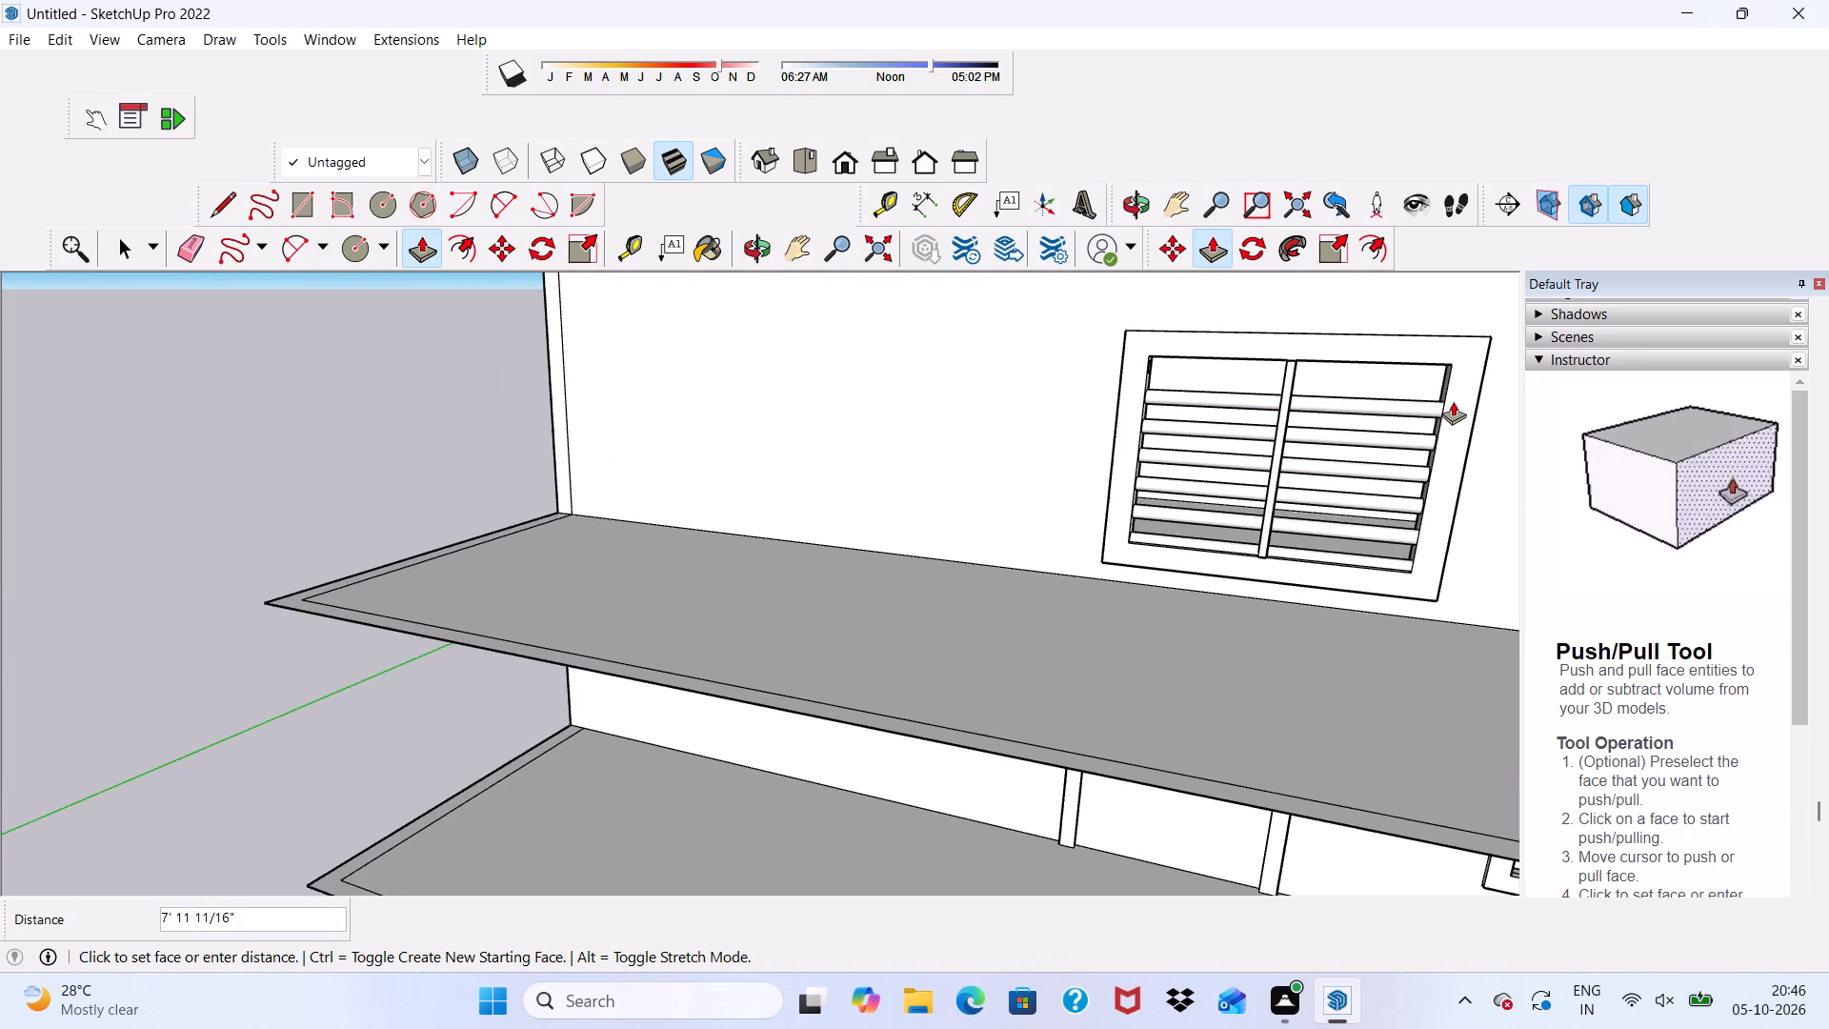
scroll(1453, 401, "up", 1)
left_click(1458, 398)
Extrude the topmost jamb circle across the window to the opposite jamb as the last round bar.
scroll(1190, 362, "up", 12)
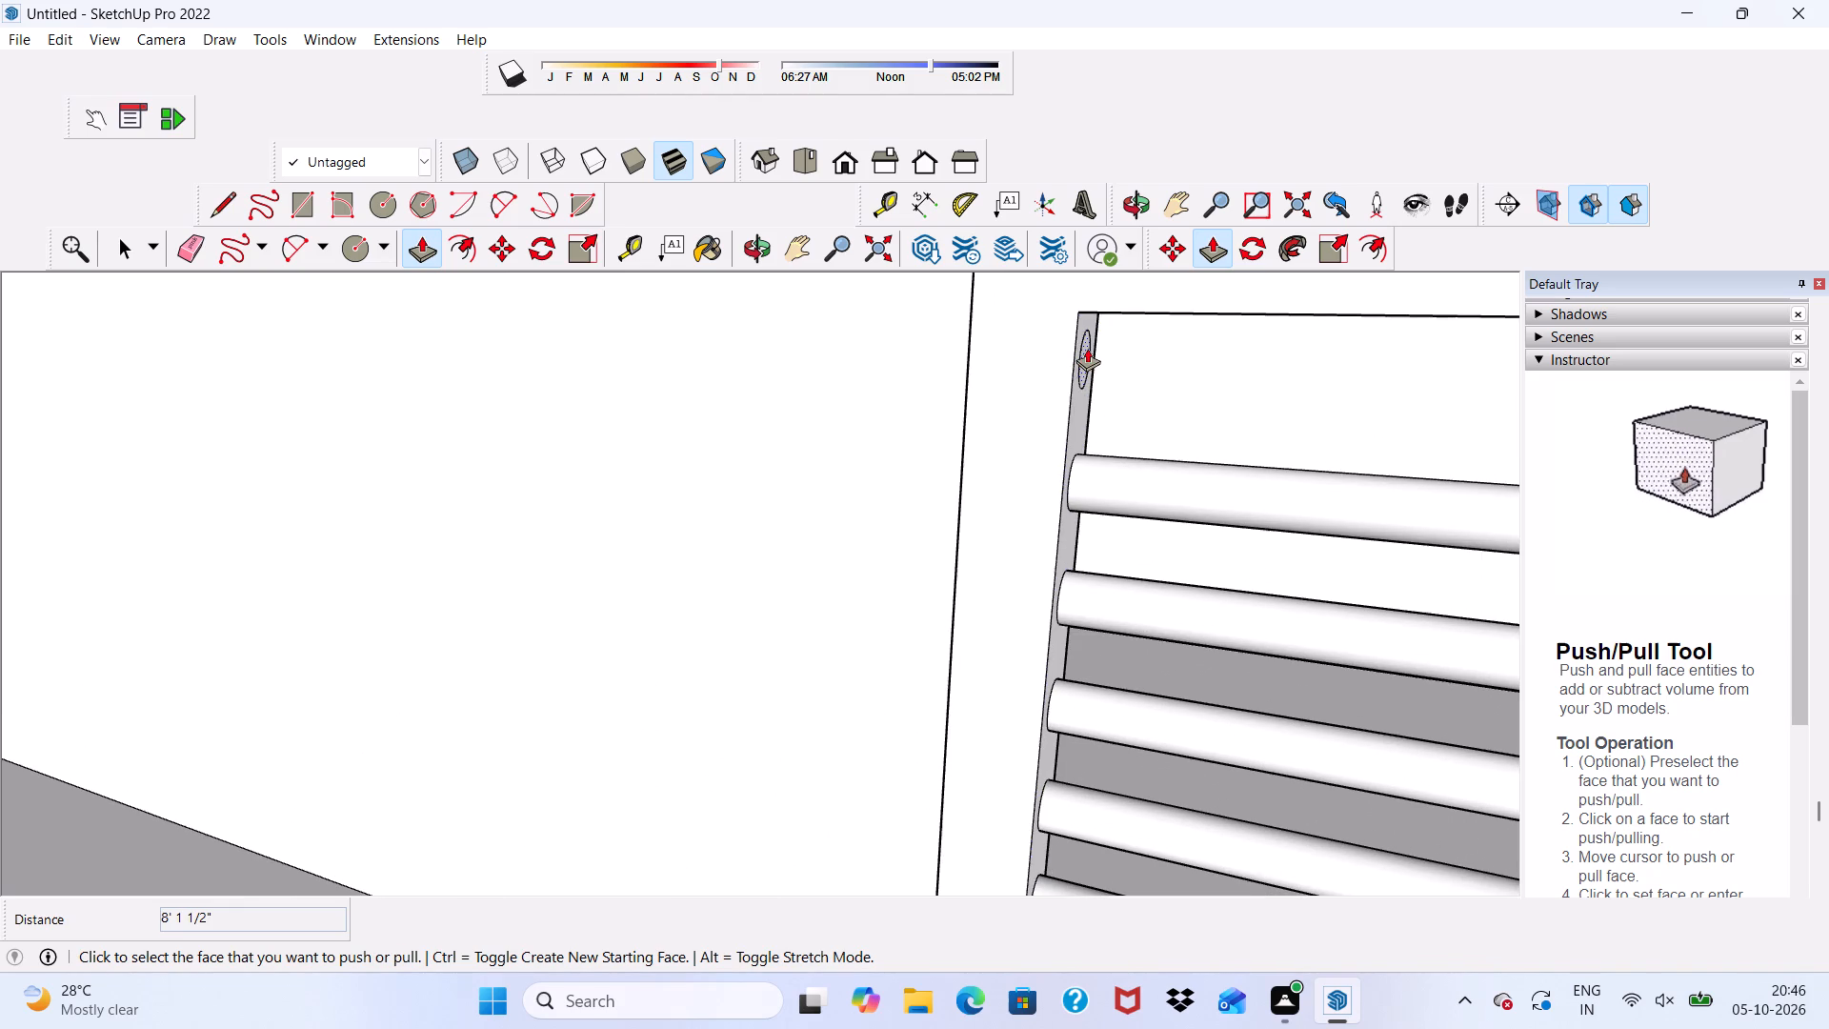
left_click(1088, 346)
scroll(1132, 345, "down", 15)
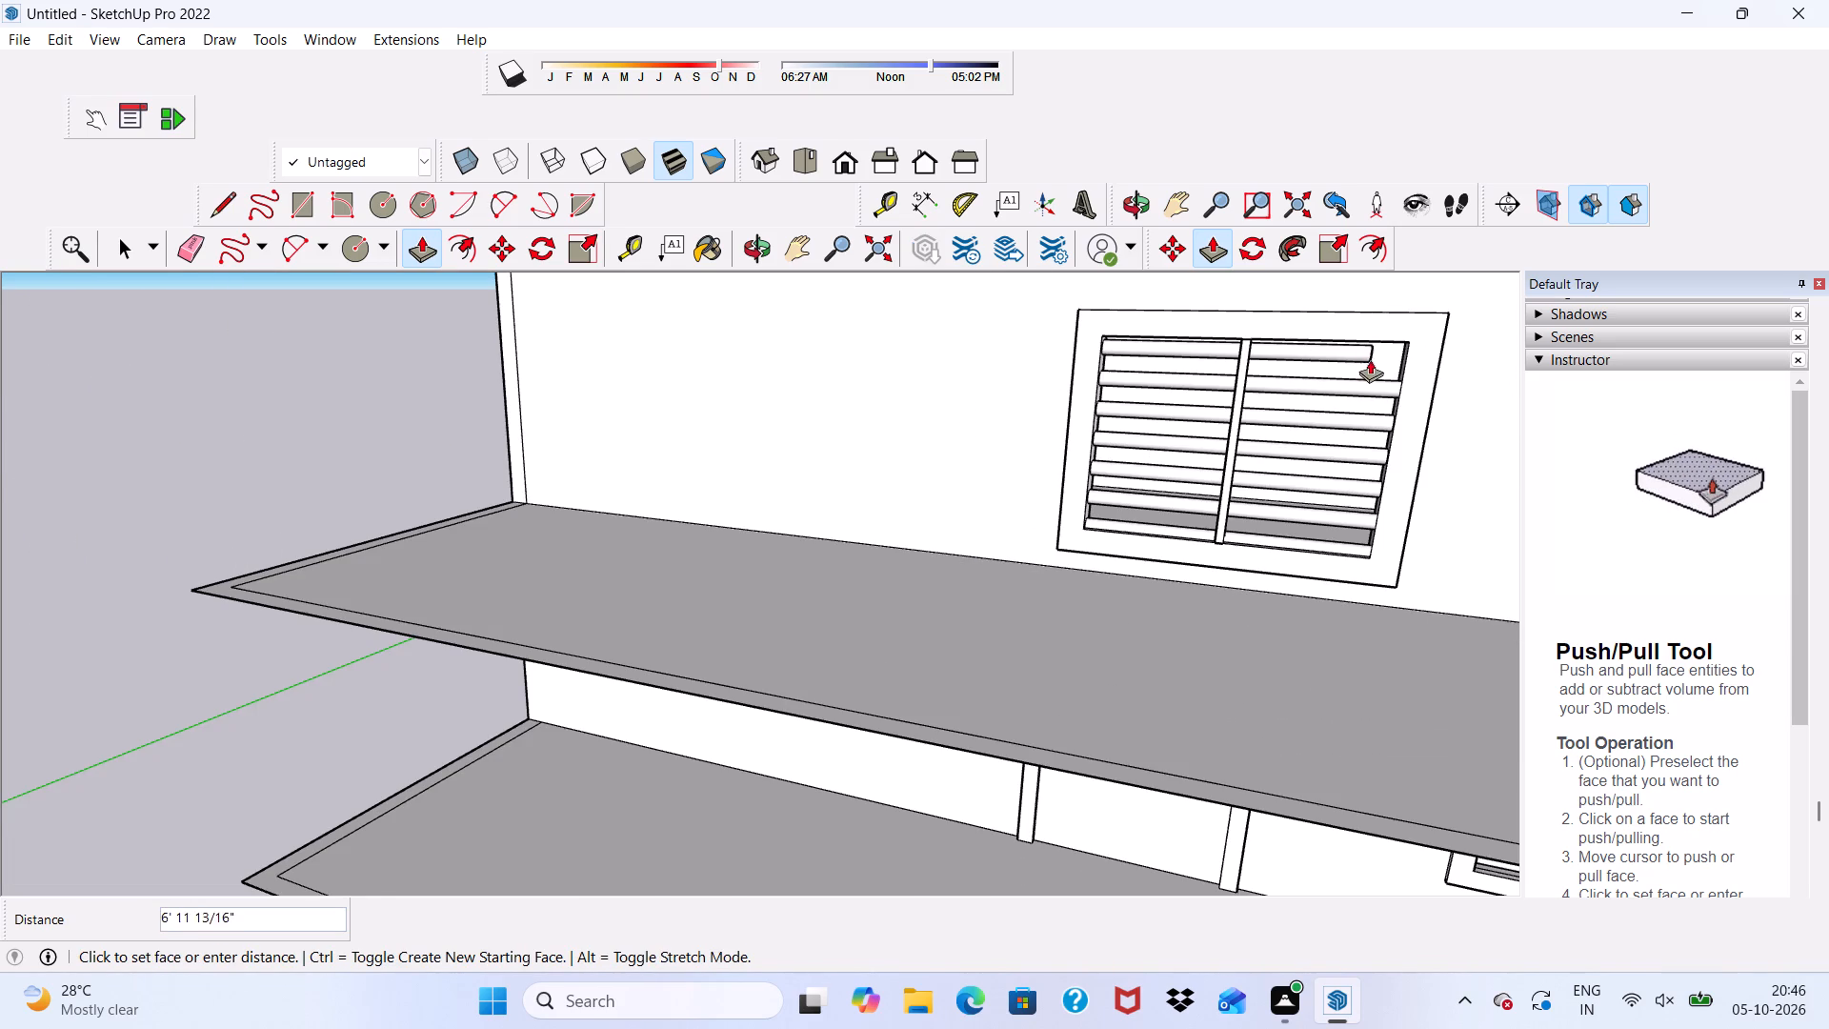
left_click(1411, 353)
scroll(1258, 358, "down", 5)
key("space")
scroll(1225, 386, "down", 1)
scroll(1225, 386, "up", 1)
scroll(1225, 386, "down", 9)
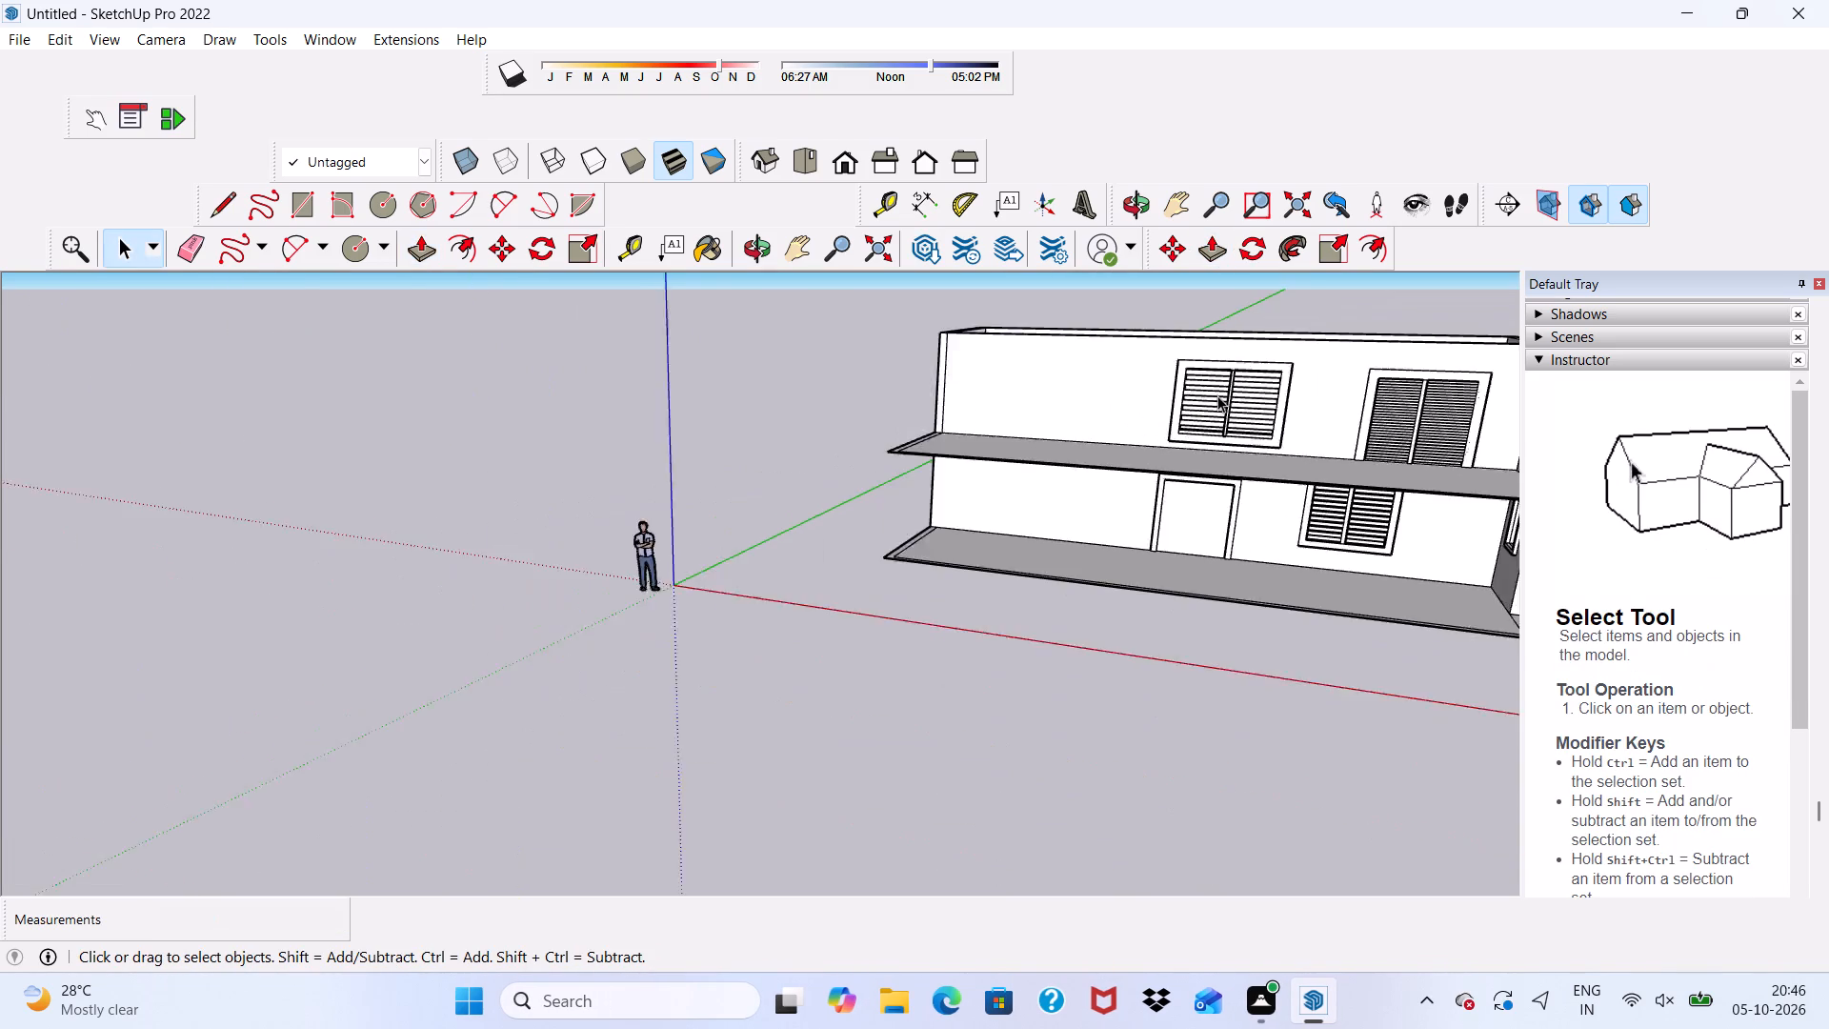
Erase the stray vertical dashes on the wall between the ground-floor doorway's frame and the upper slab.
middle_click_drag(1217, 395, 1367, 460)
scroll(1308, 393, "up", 9)
scroll(1070, 494, "up", 5)
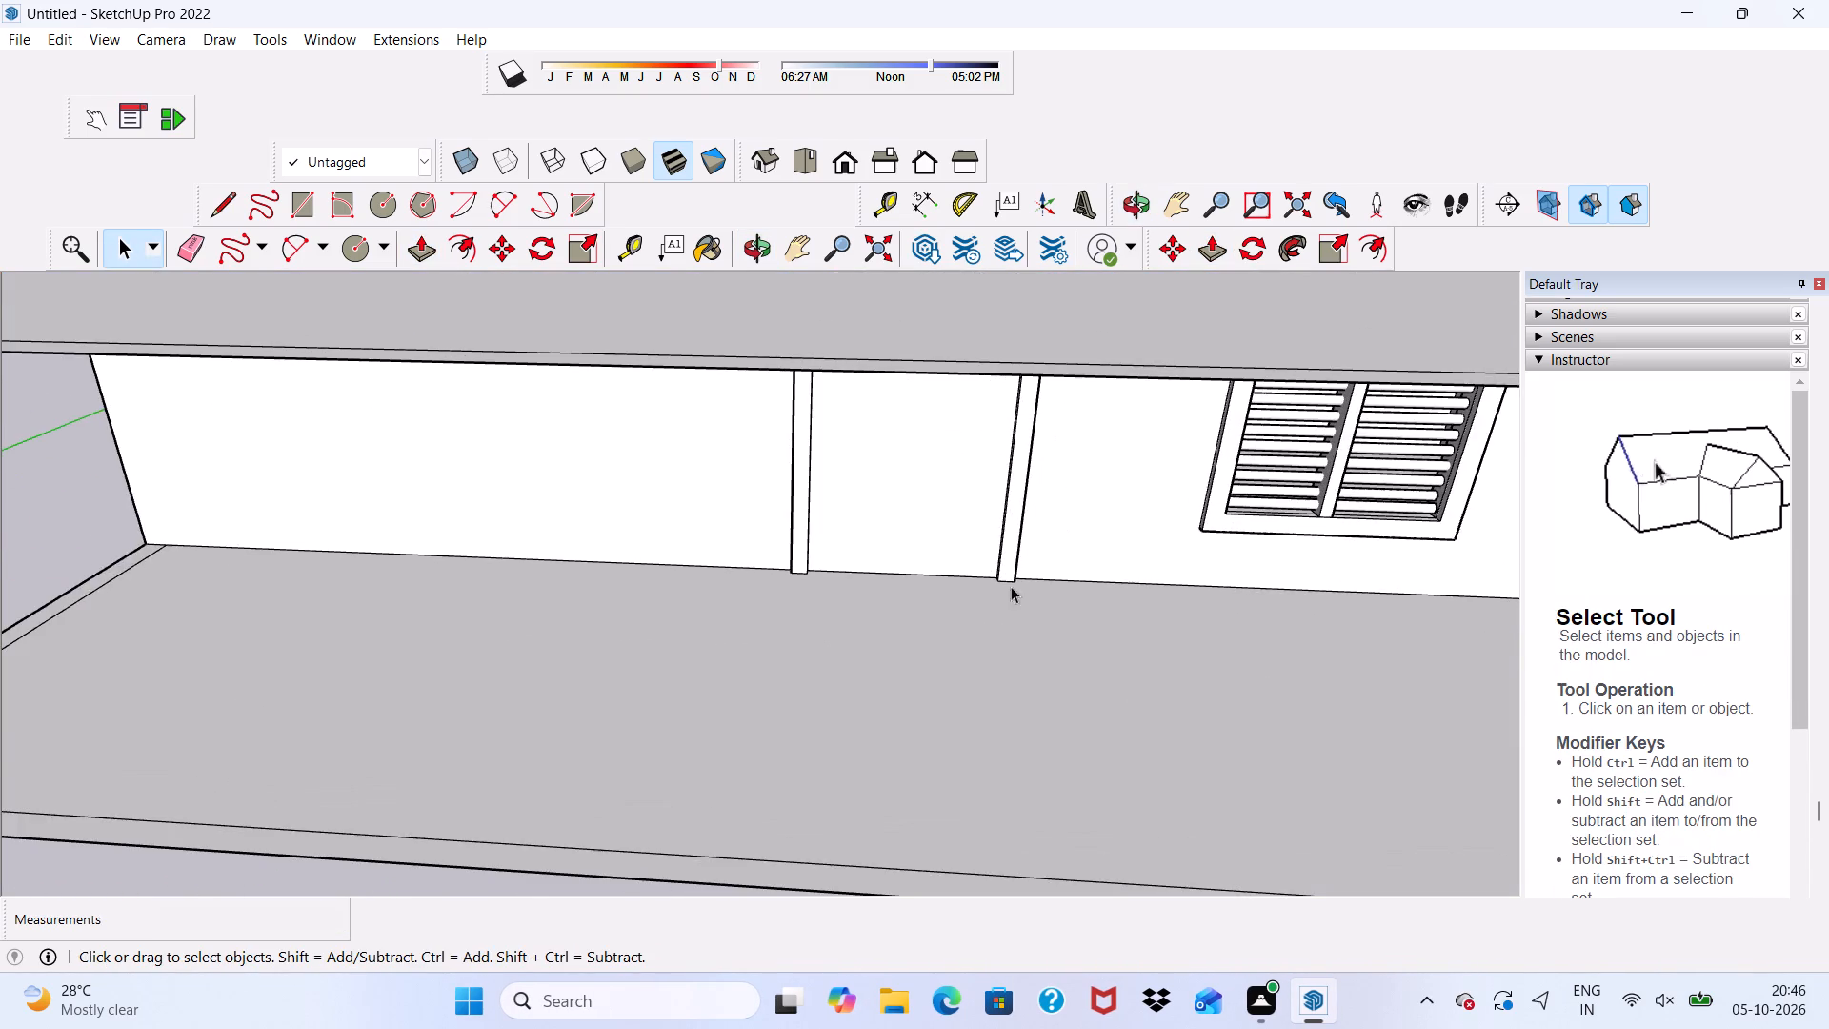
middle_click_drag(1011, 586, 1019, 429)
middle_click(1019, 429)
scroll(843, 332, "up", 1)
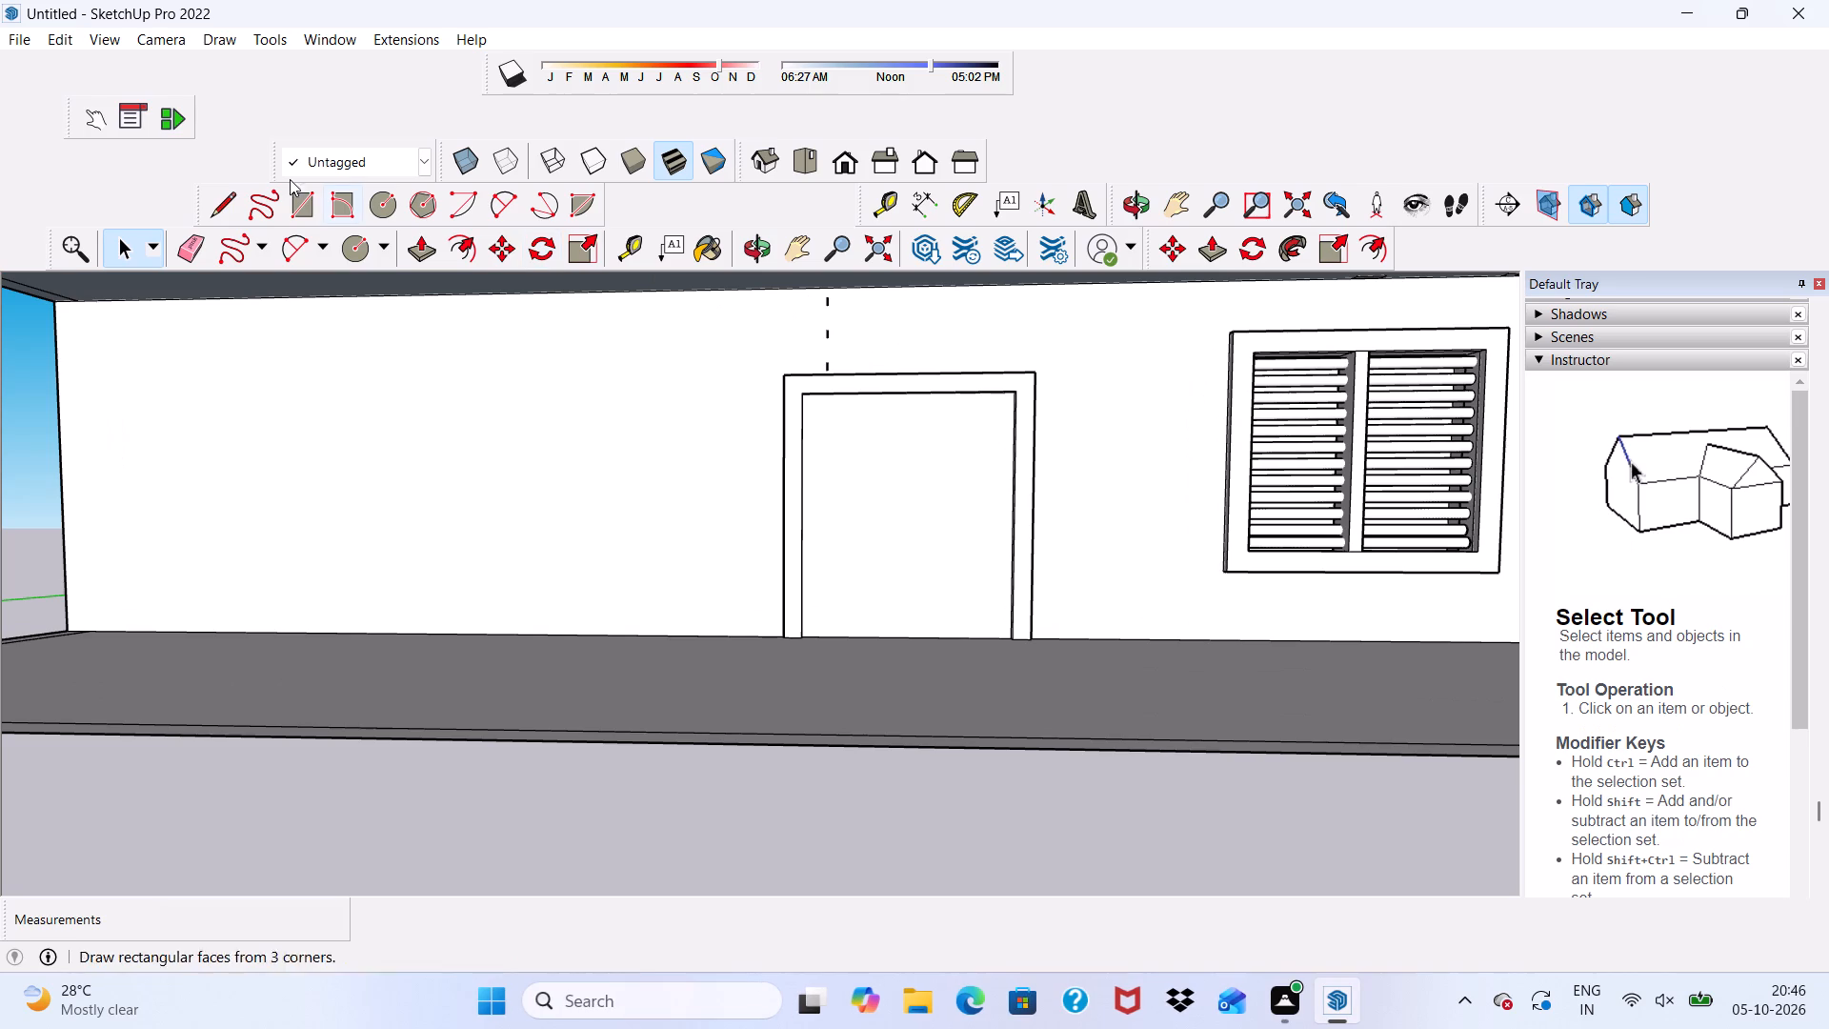
left_click(199, 257)
scroll(799, 376, "up", 4)
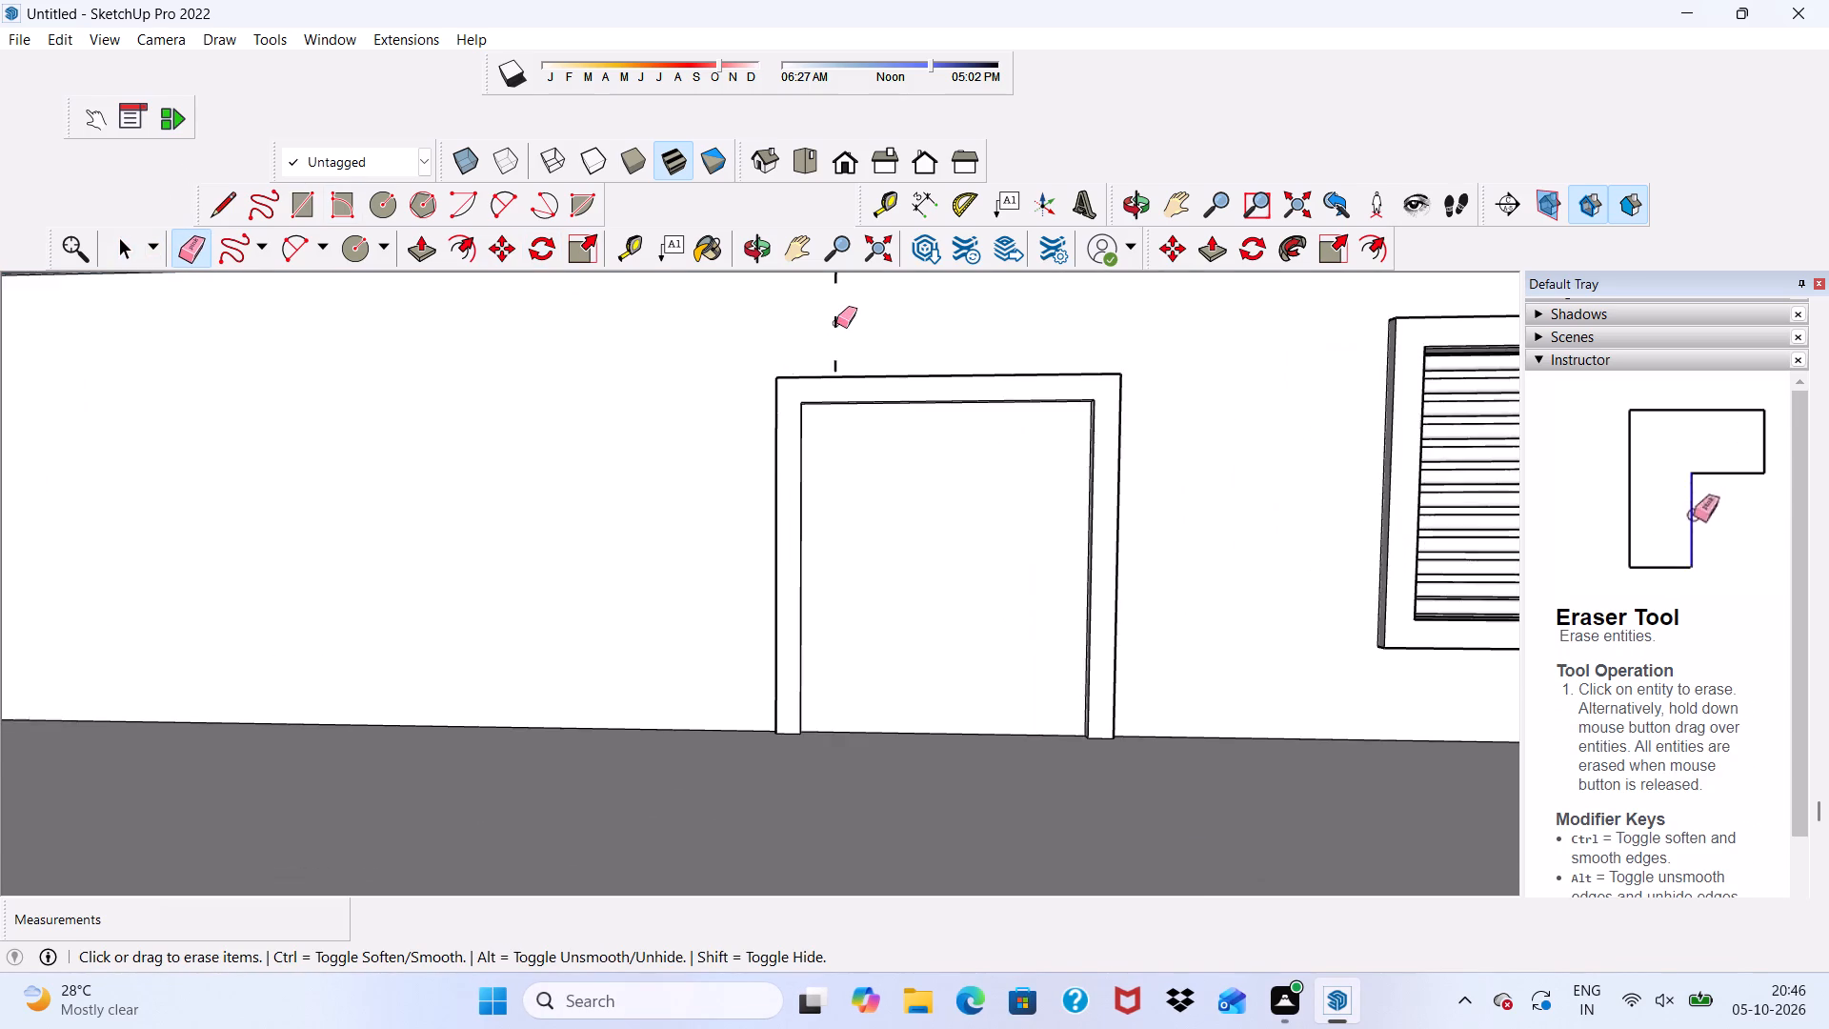
scroll(836, 323, "up", 2)
left_click(839, 314)
scroll(855, 336, "up", 4)
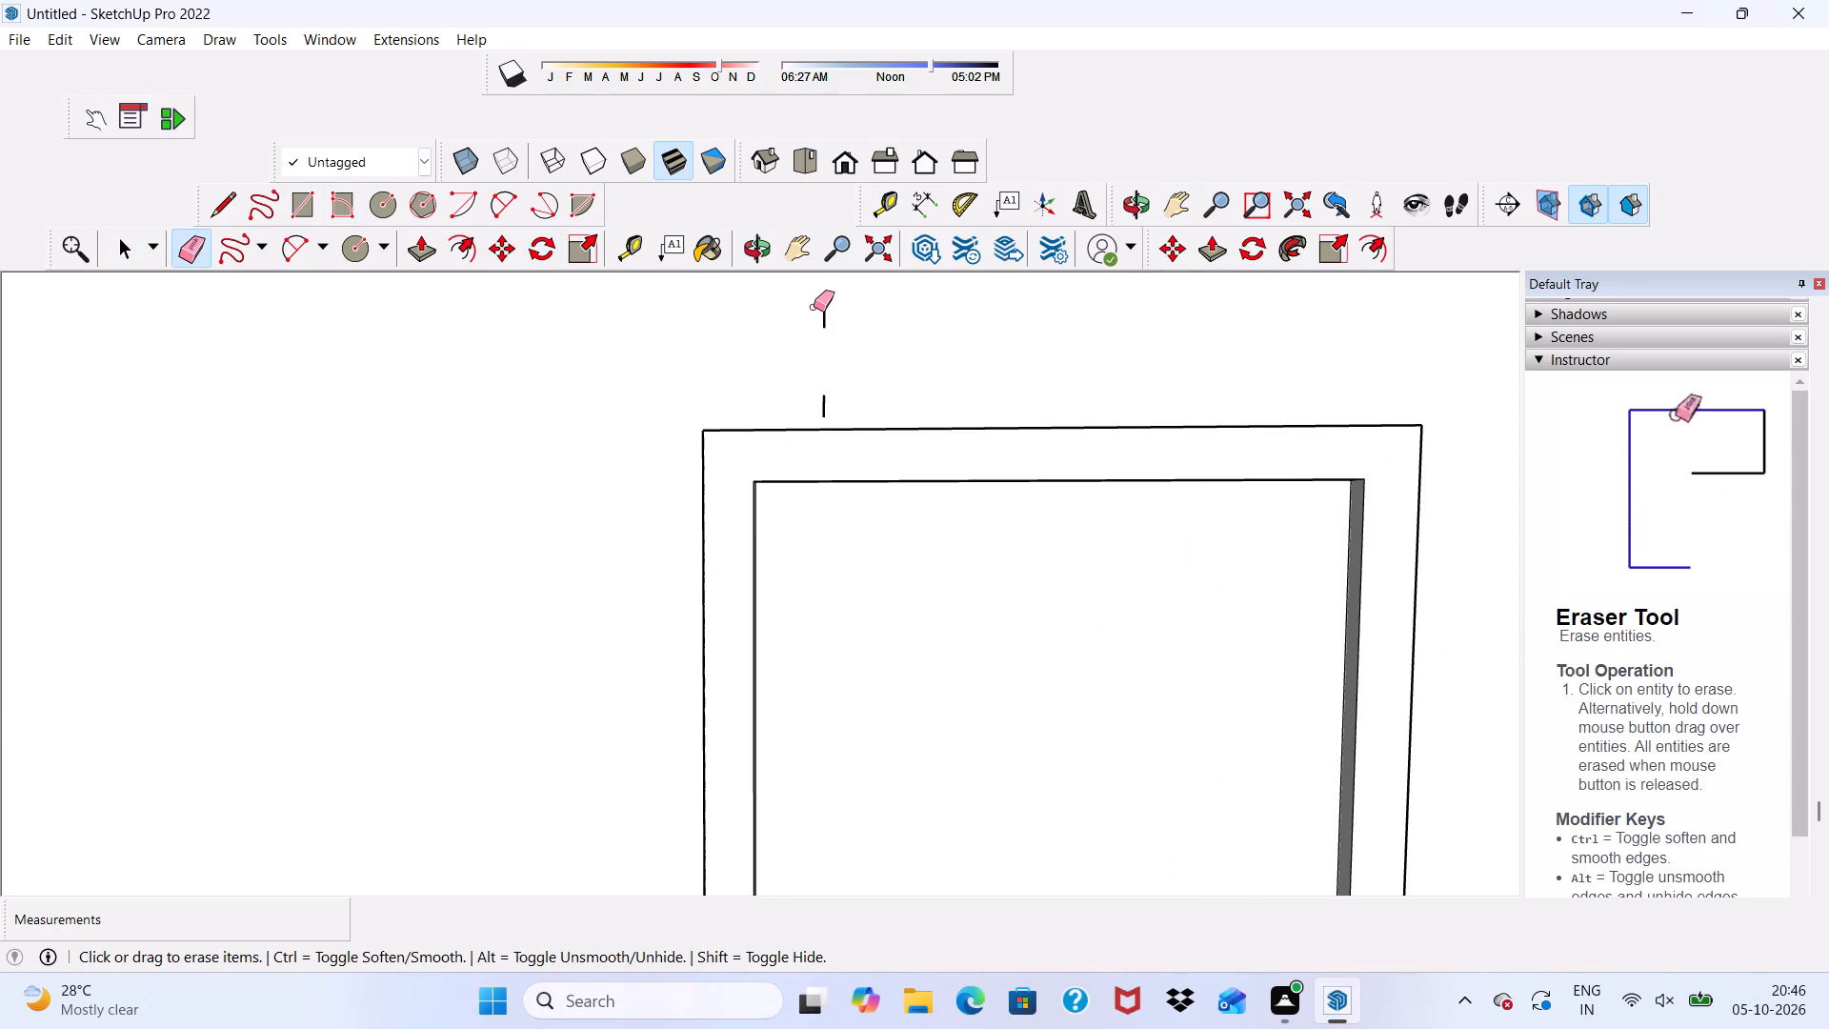
left_click(830, 313)
left_click(831, 314)
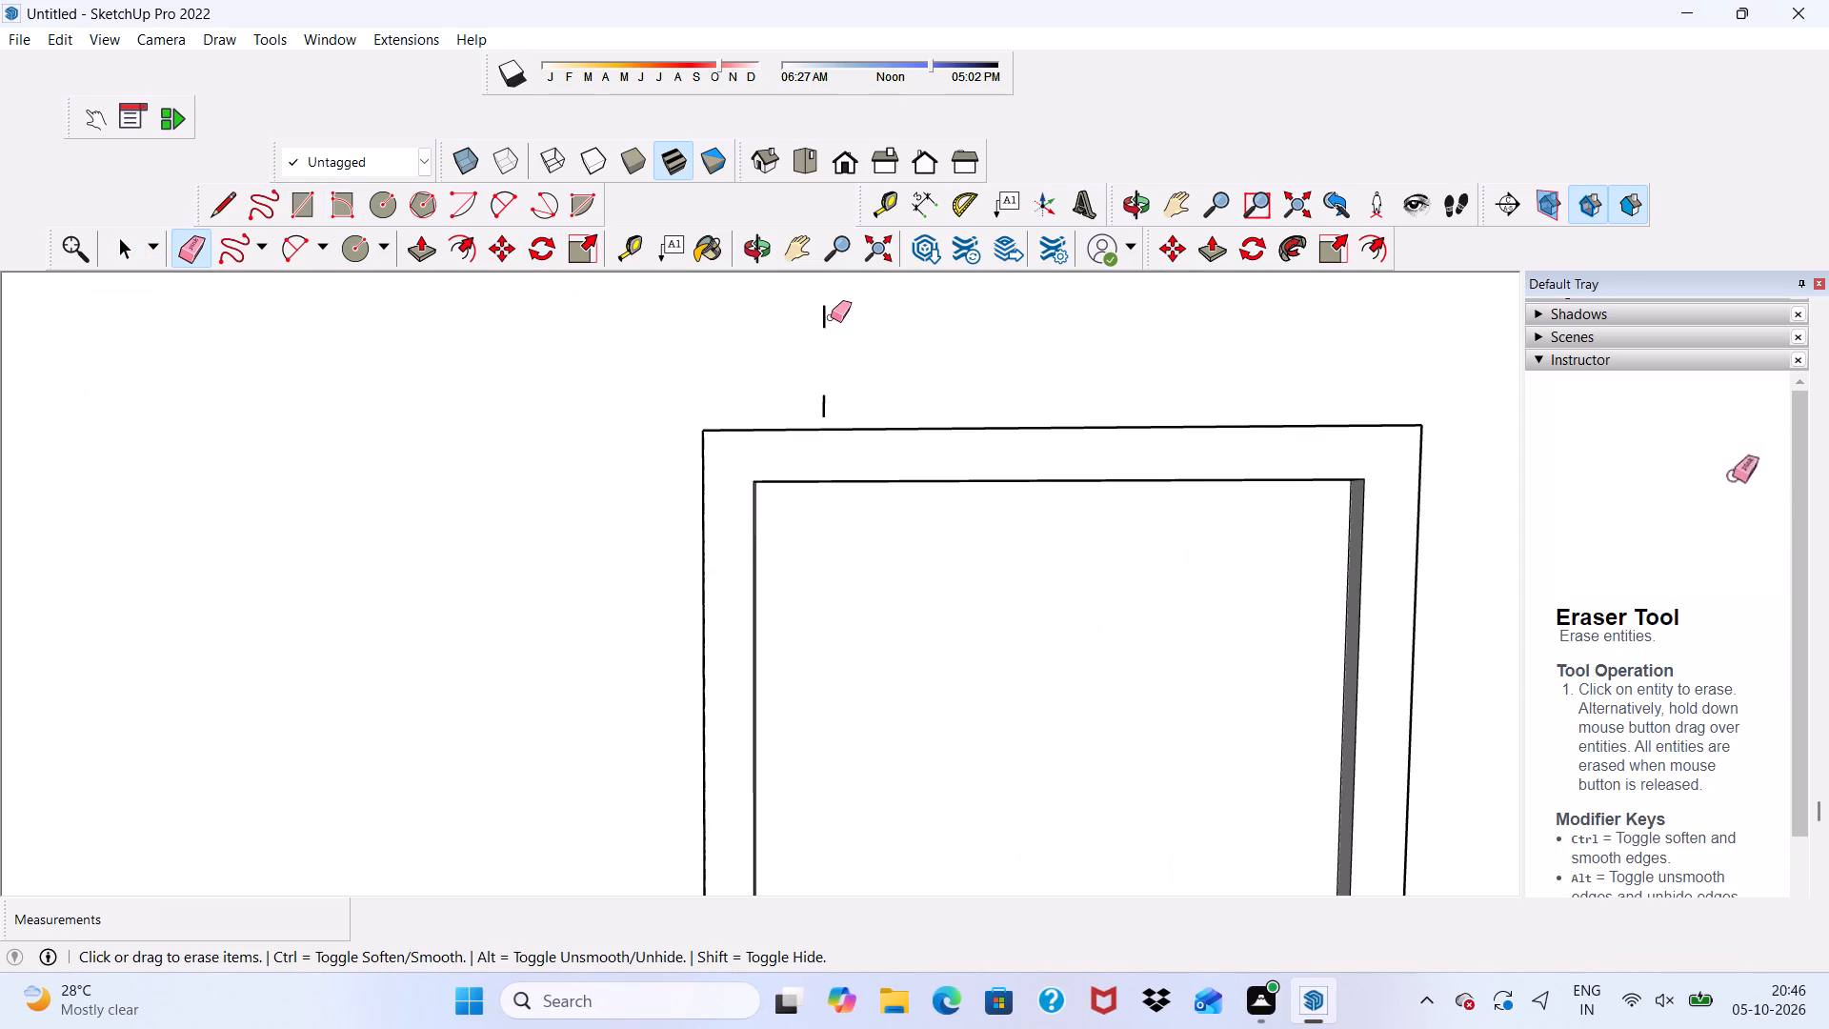
left_click(824, 318)
scroll(815, 378, "up", 1)
left_click(824, 407)
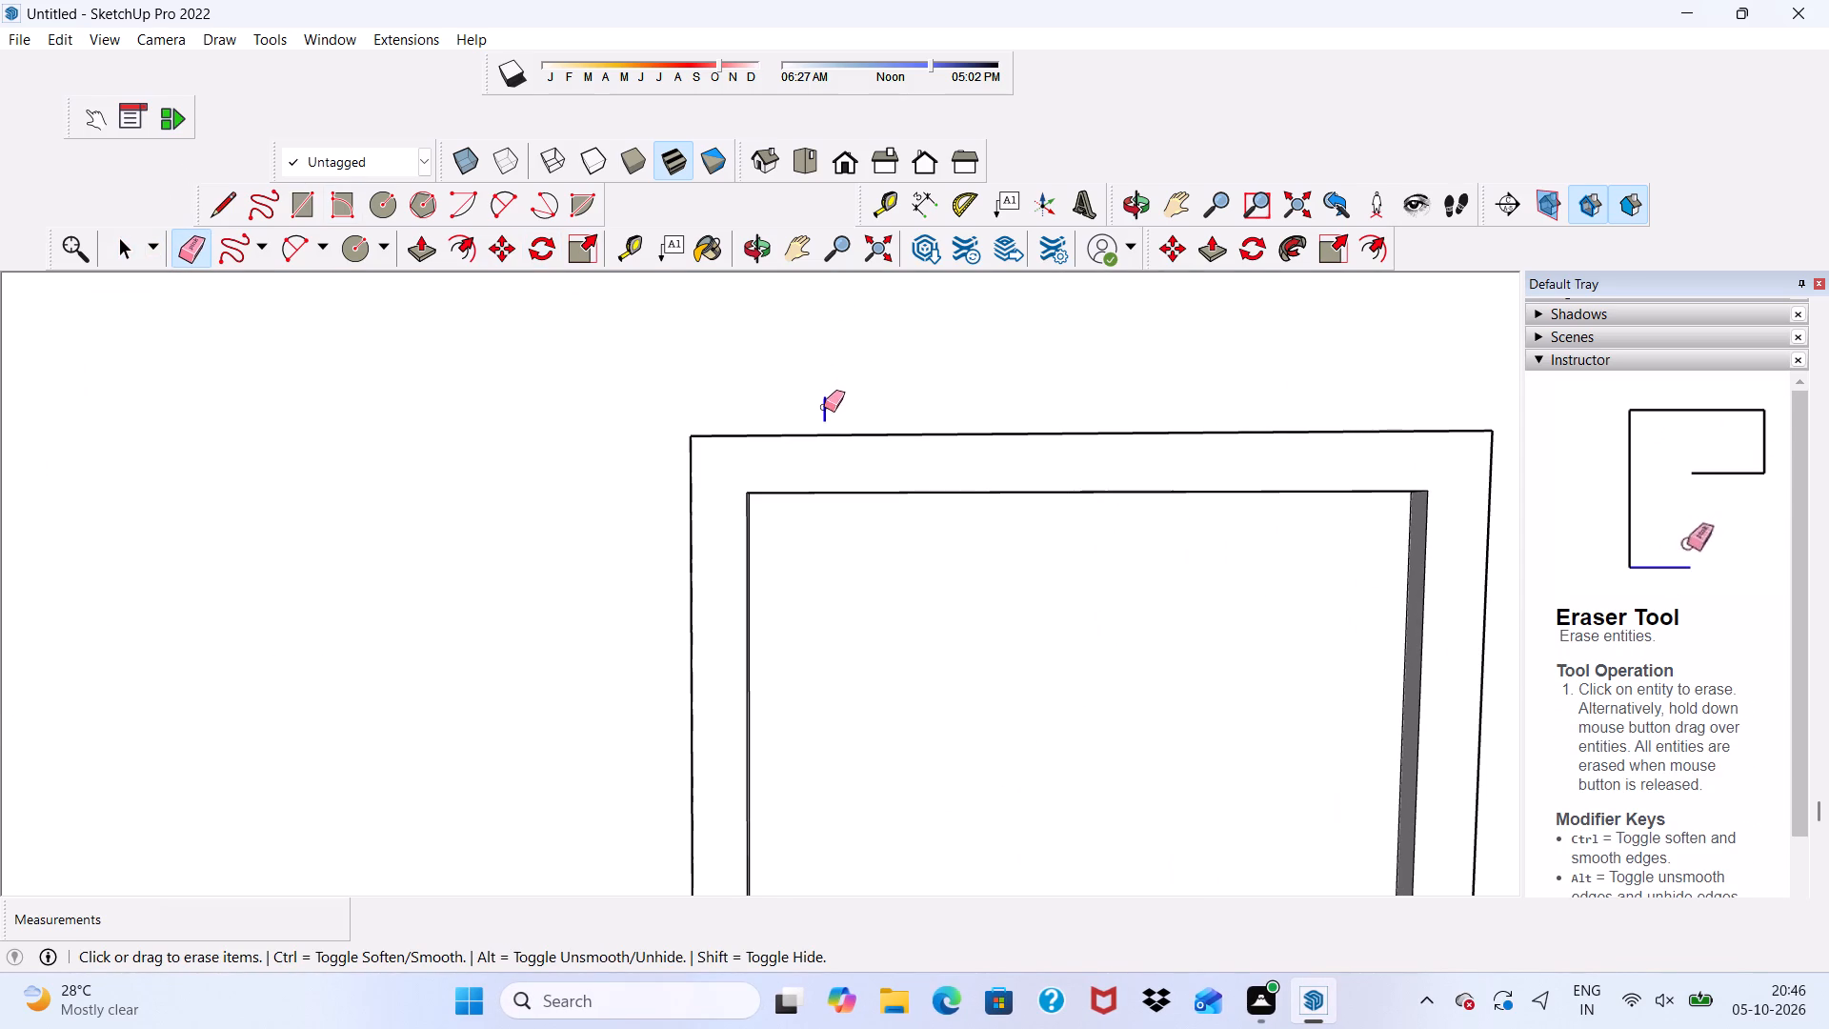
scroll(835, 393, "down", 10)
scroll(885, 491, "up", 1)
scroll(877, 403, "down", 5)
scroll(877, 355, "up", 9)
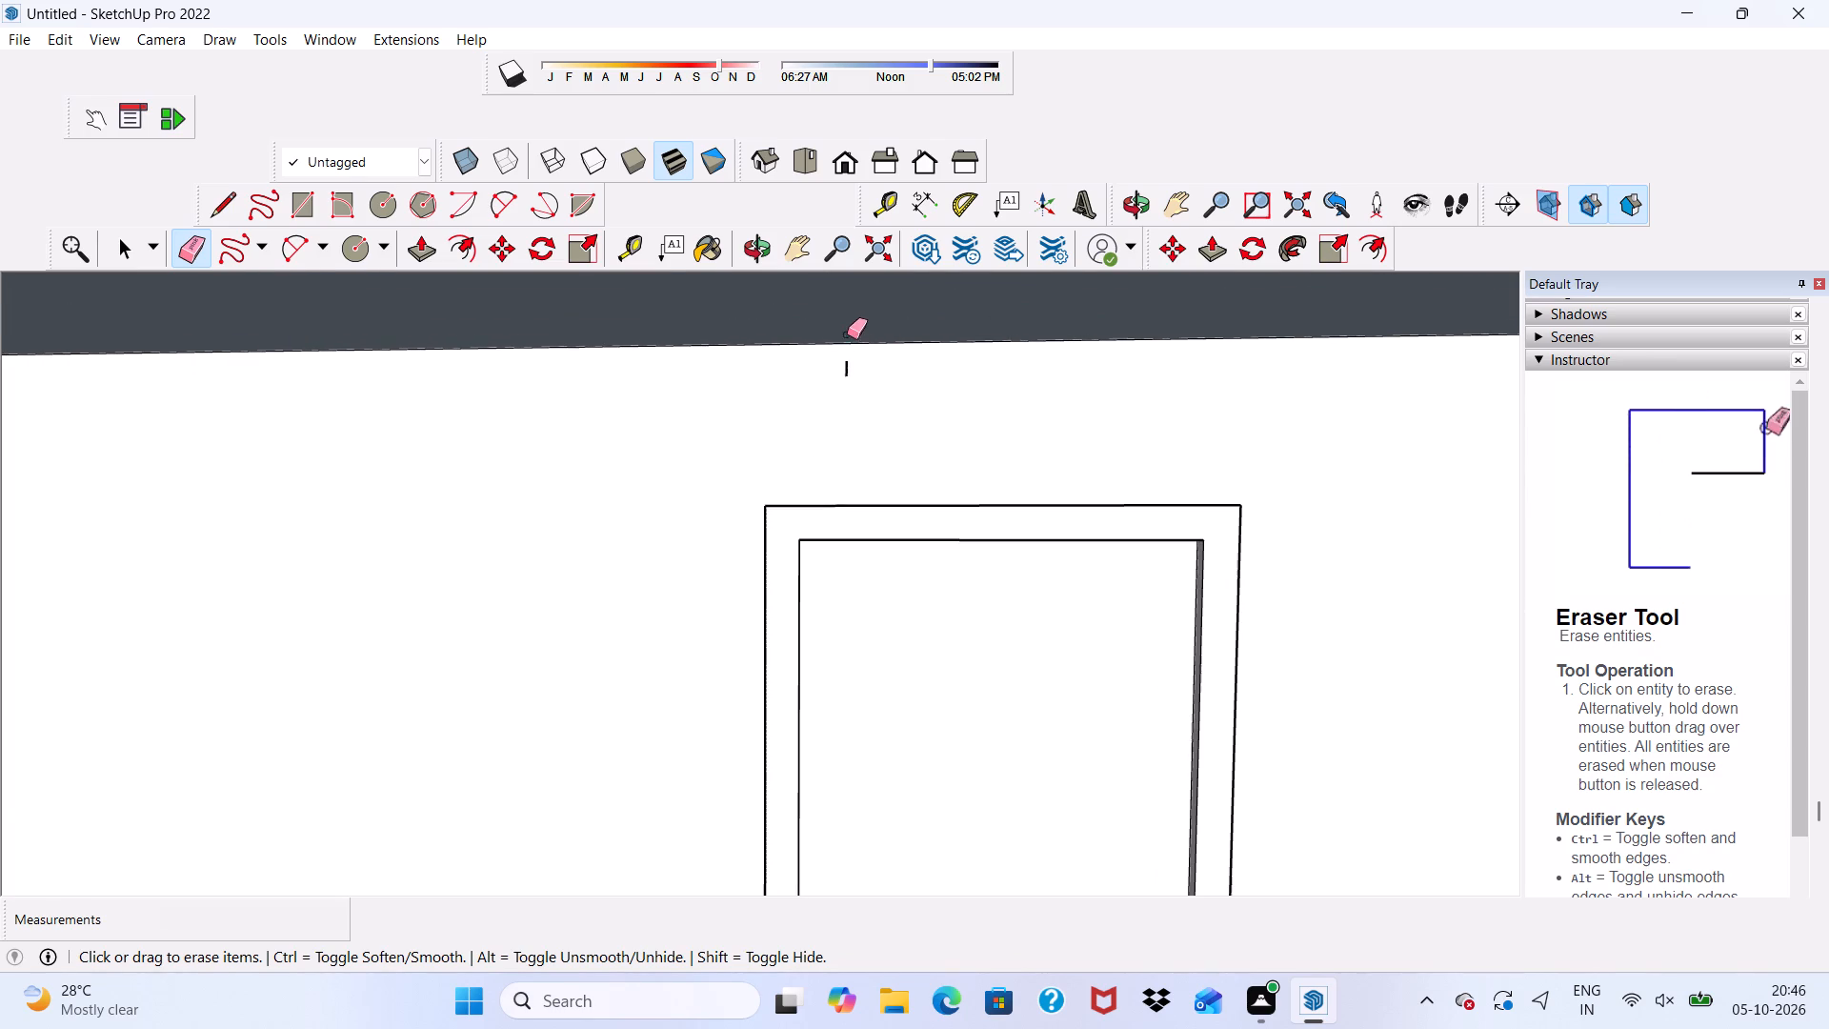
left_click(847, 373)
scroll(843, 362, "down", 3)
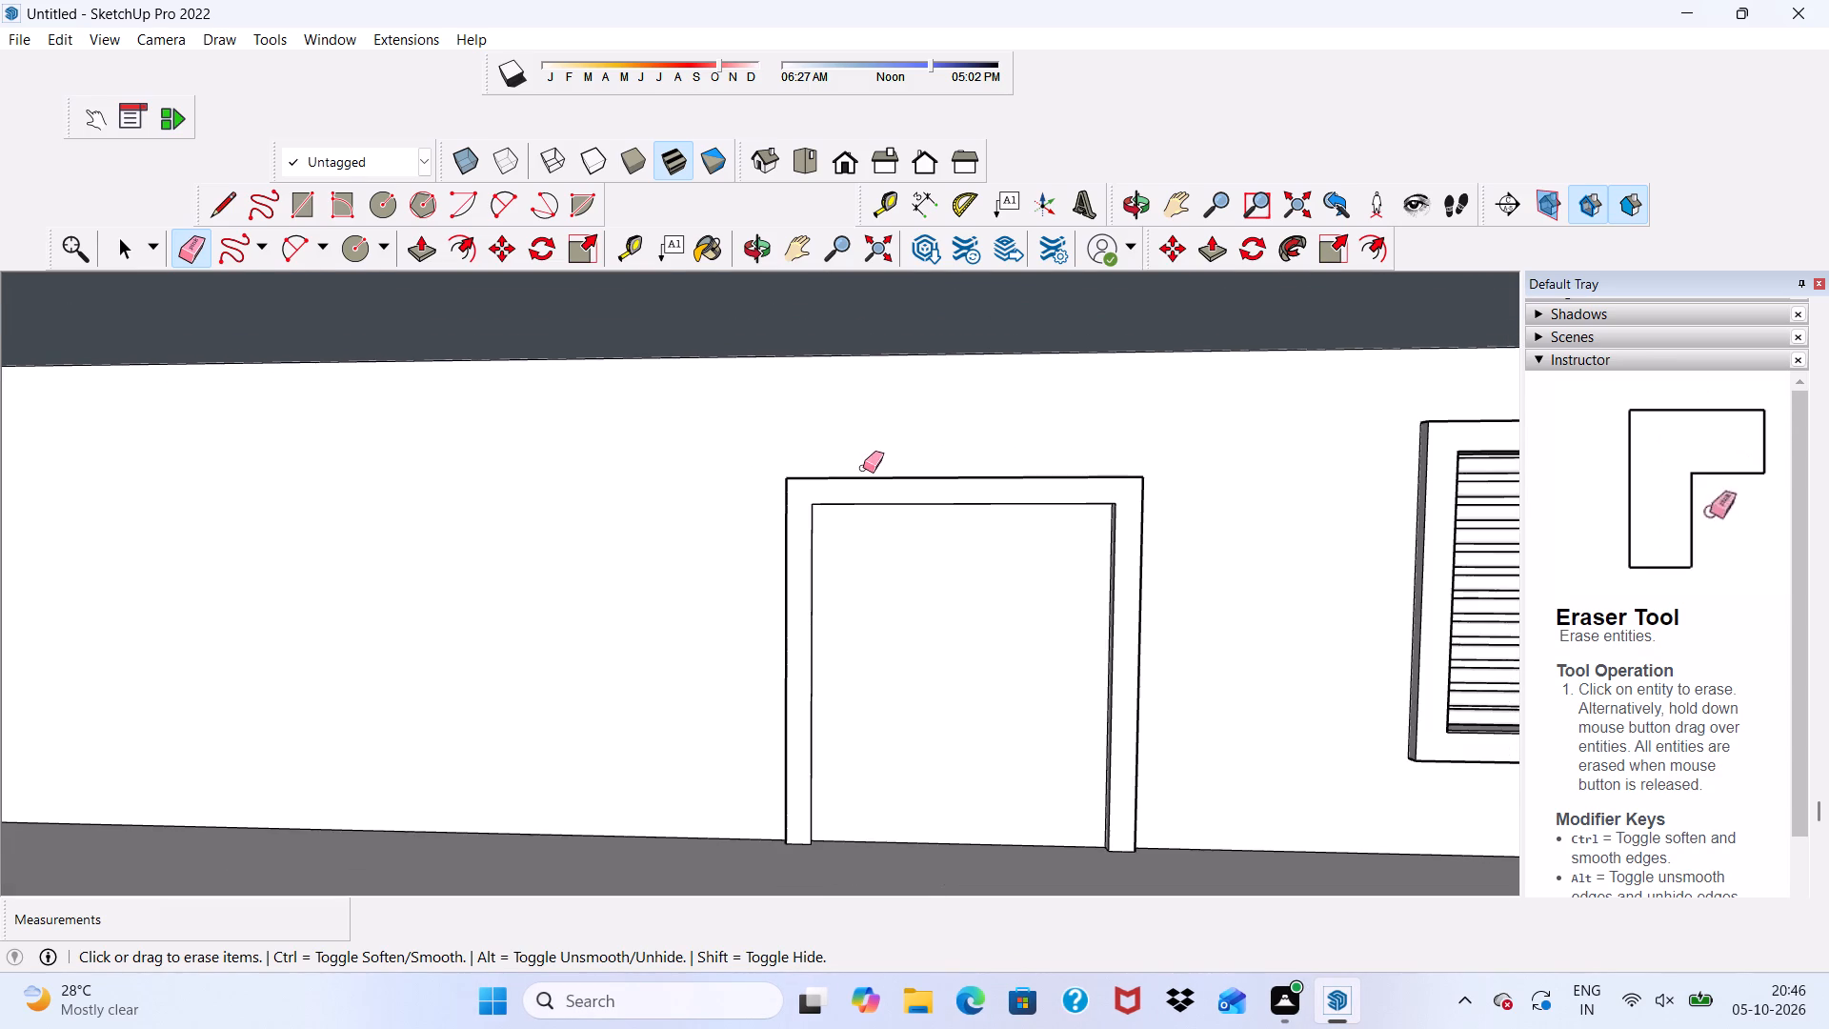
Examine the building's front with its doorway and barred windows on both floors from several angles and distances.
key("space")
scroll(863, 467, "down", 6)
scroll(822, 427, "up", 1)
scroll(819, 429, "down", 5)
middle_click_drag(917, 451, 878, 448)
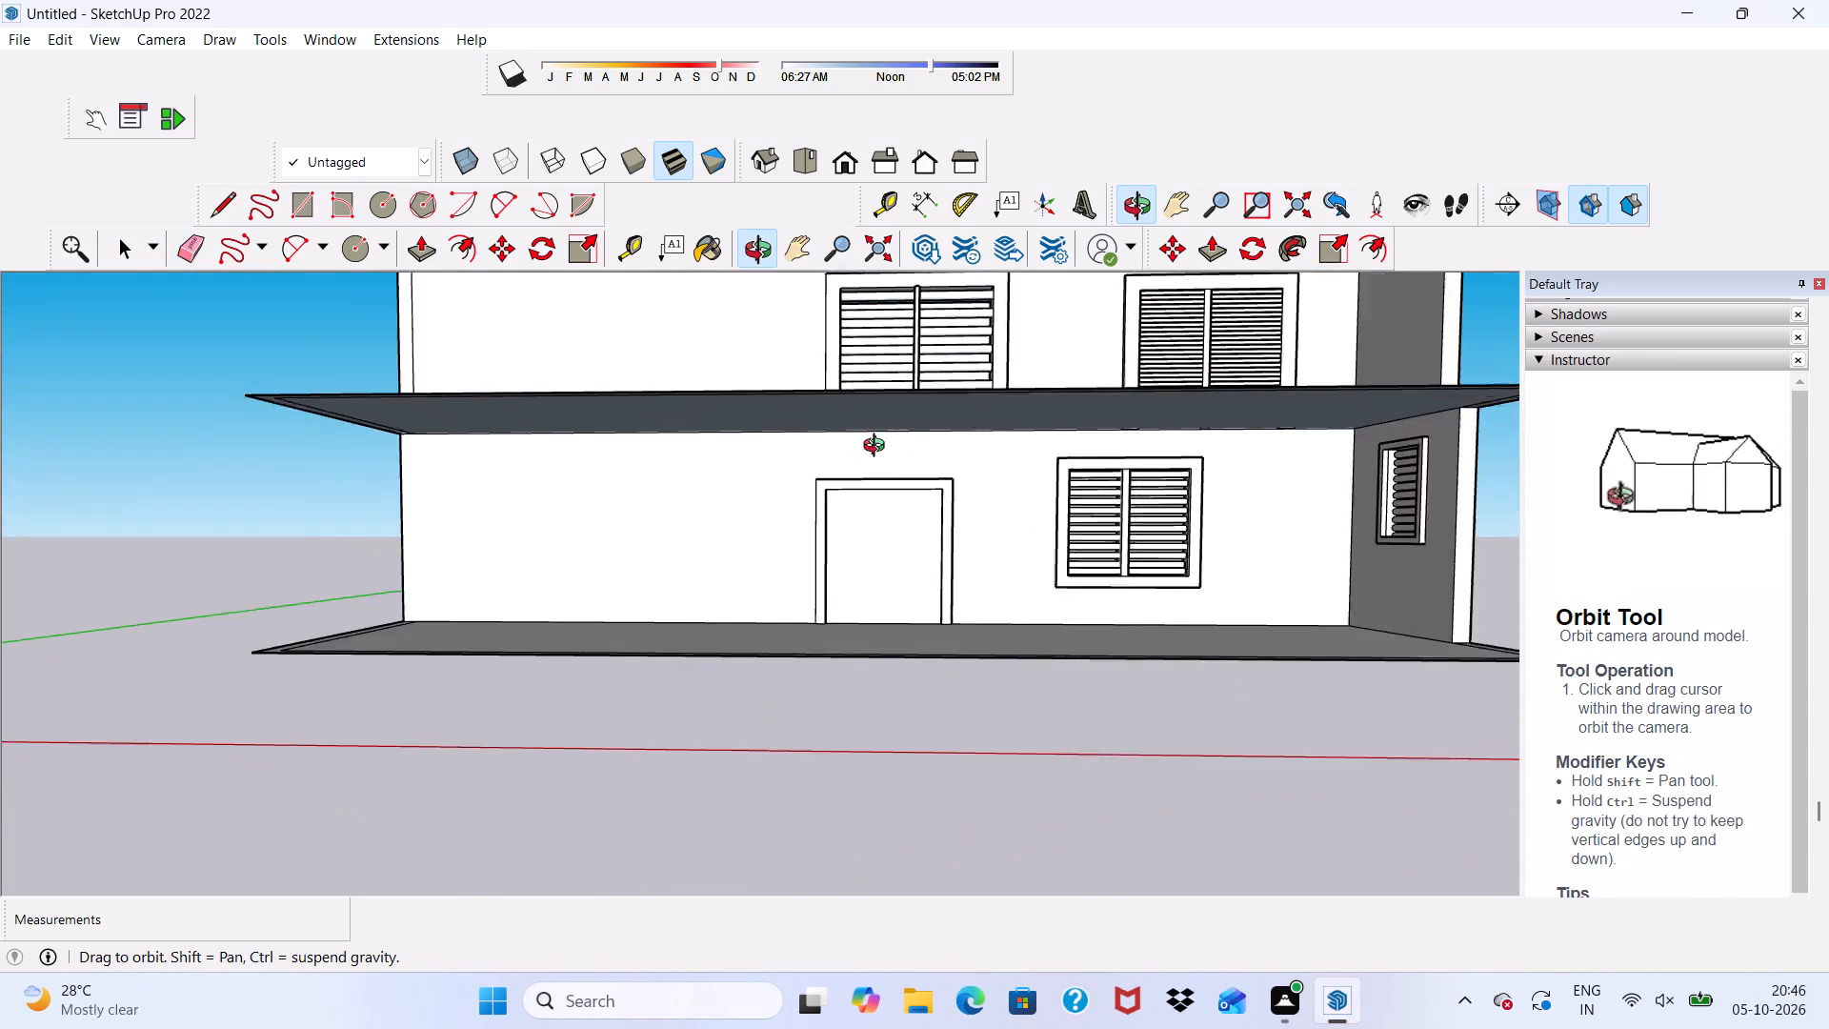
middle_click_drag(878, 448, 953, 479)
scroll(953, 479, "up", 3)
scroll(949, 473, "down", 5)
scroll(776, 409, "up", 1)
scroll(776, 428, "down", 5)
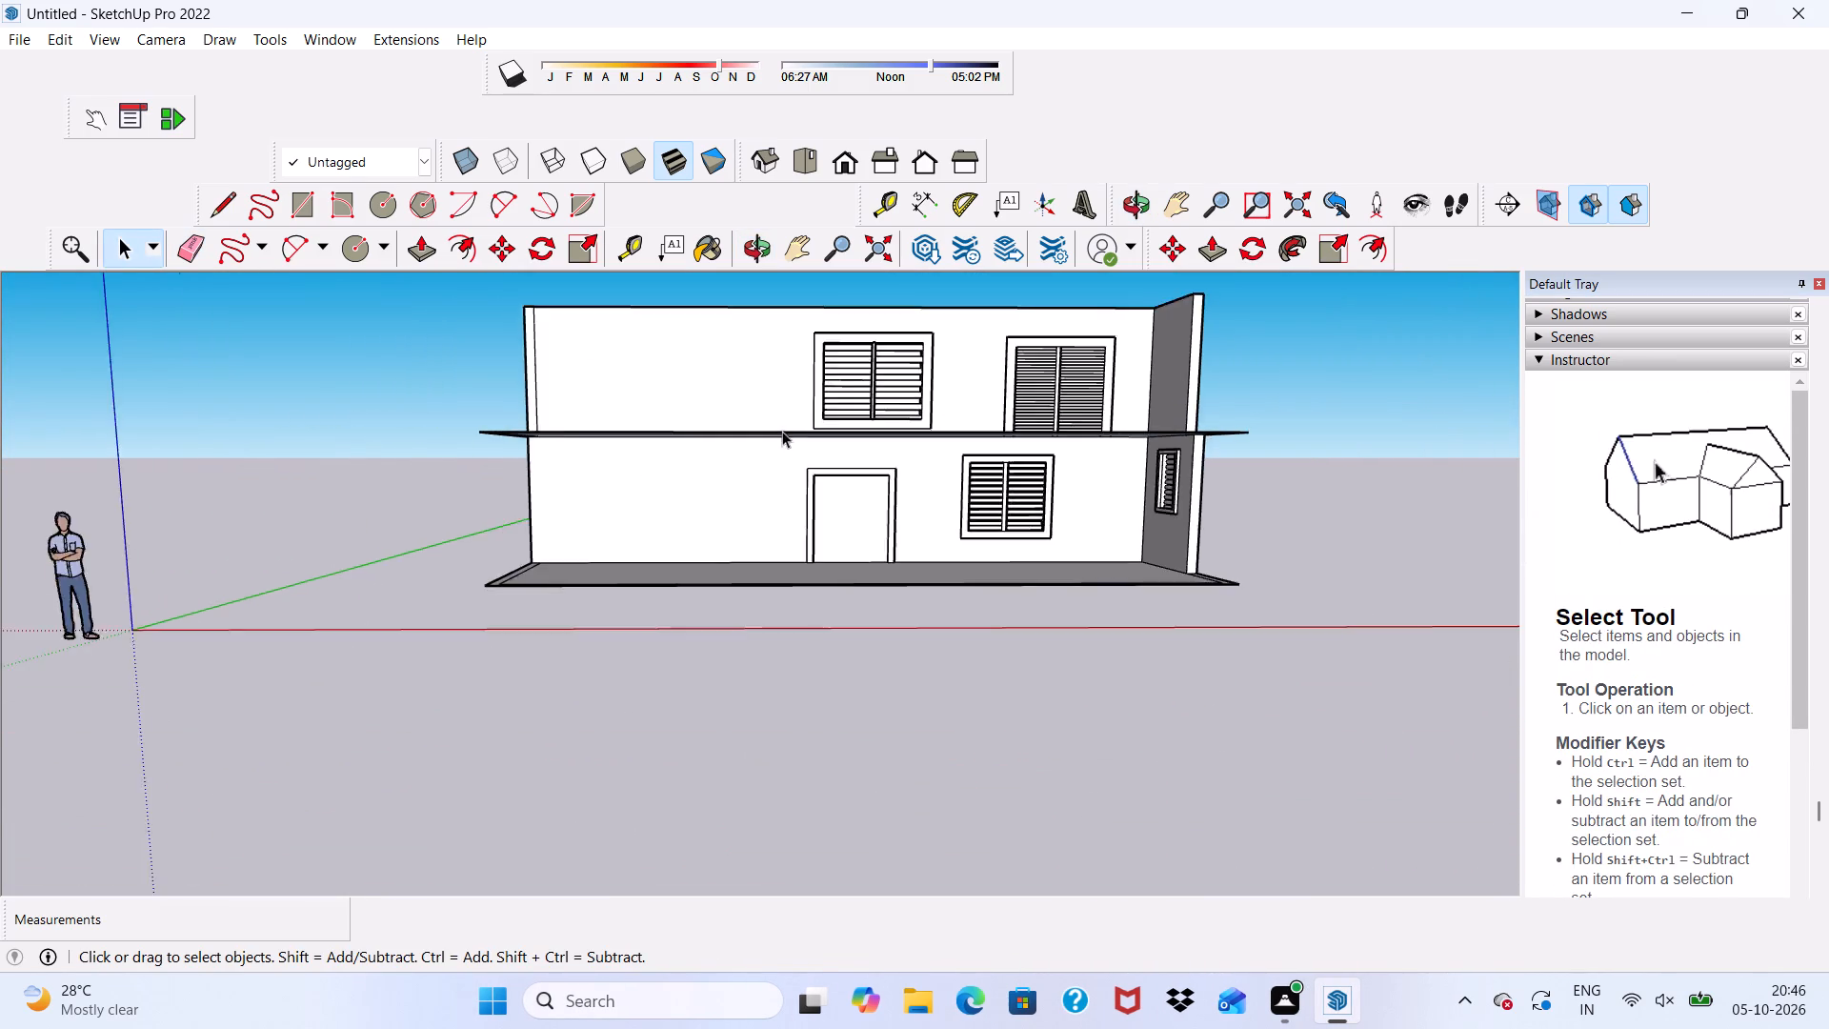
scroll(782, 431, "down", 3)
middle_click_drag(784, 441, 770, 534)
middle_click(770, 534)
scroll(794, 494, "up", 3)
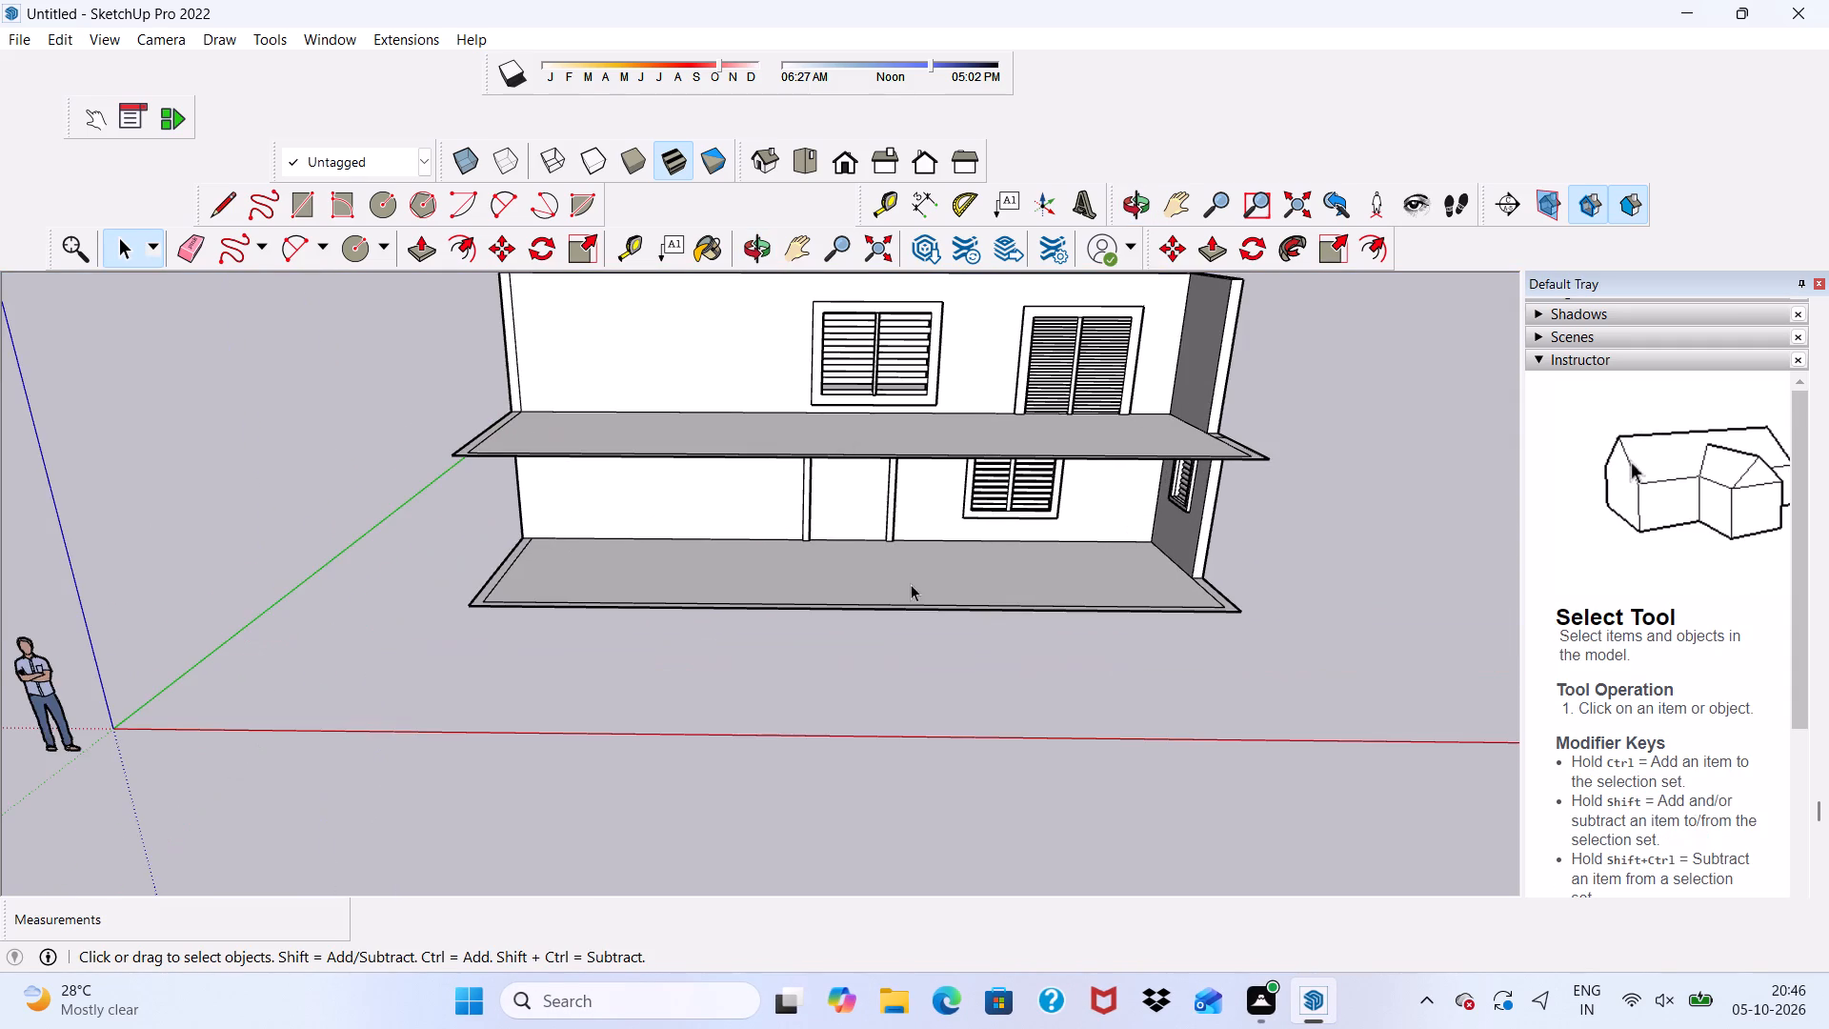
scroll(911, 584, "up", 3)
middle_click_drag(901, 538, 945, 426)
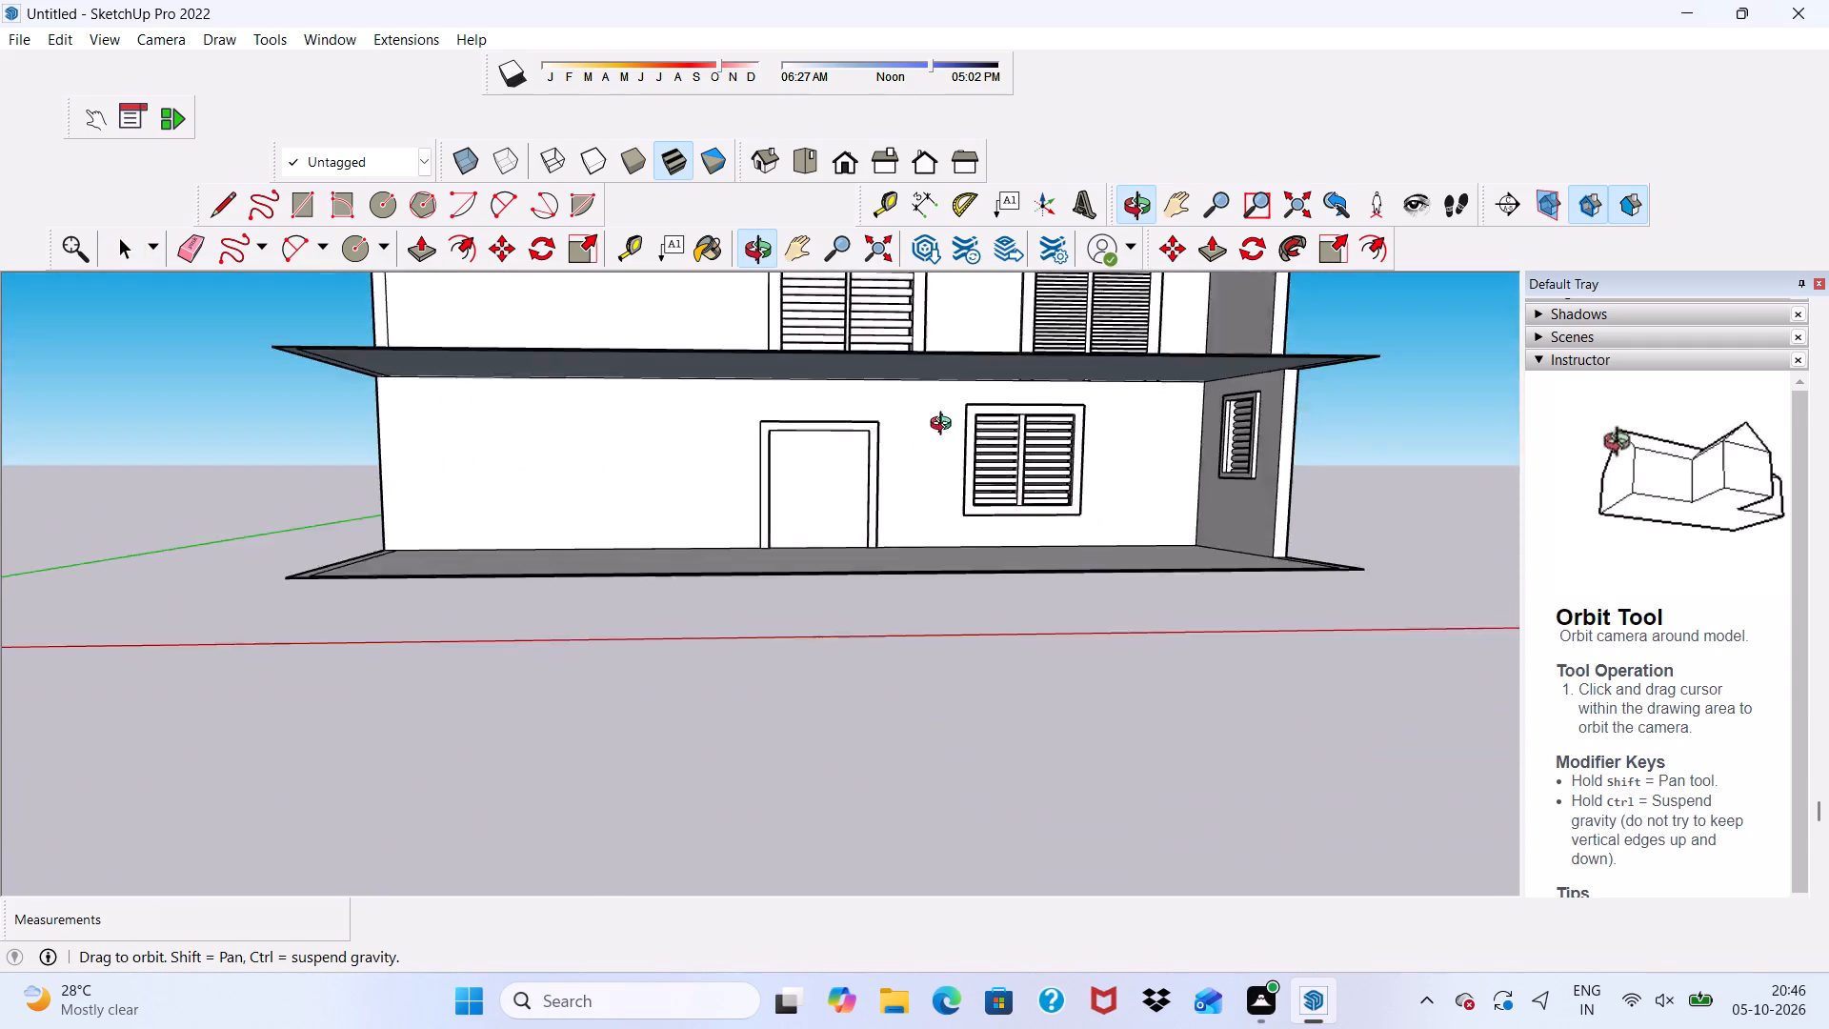
middle_click_drag(945, 426, 931, 470)
scroll(931, 470, "down", 5)
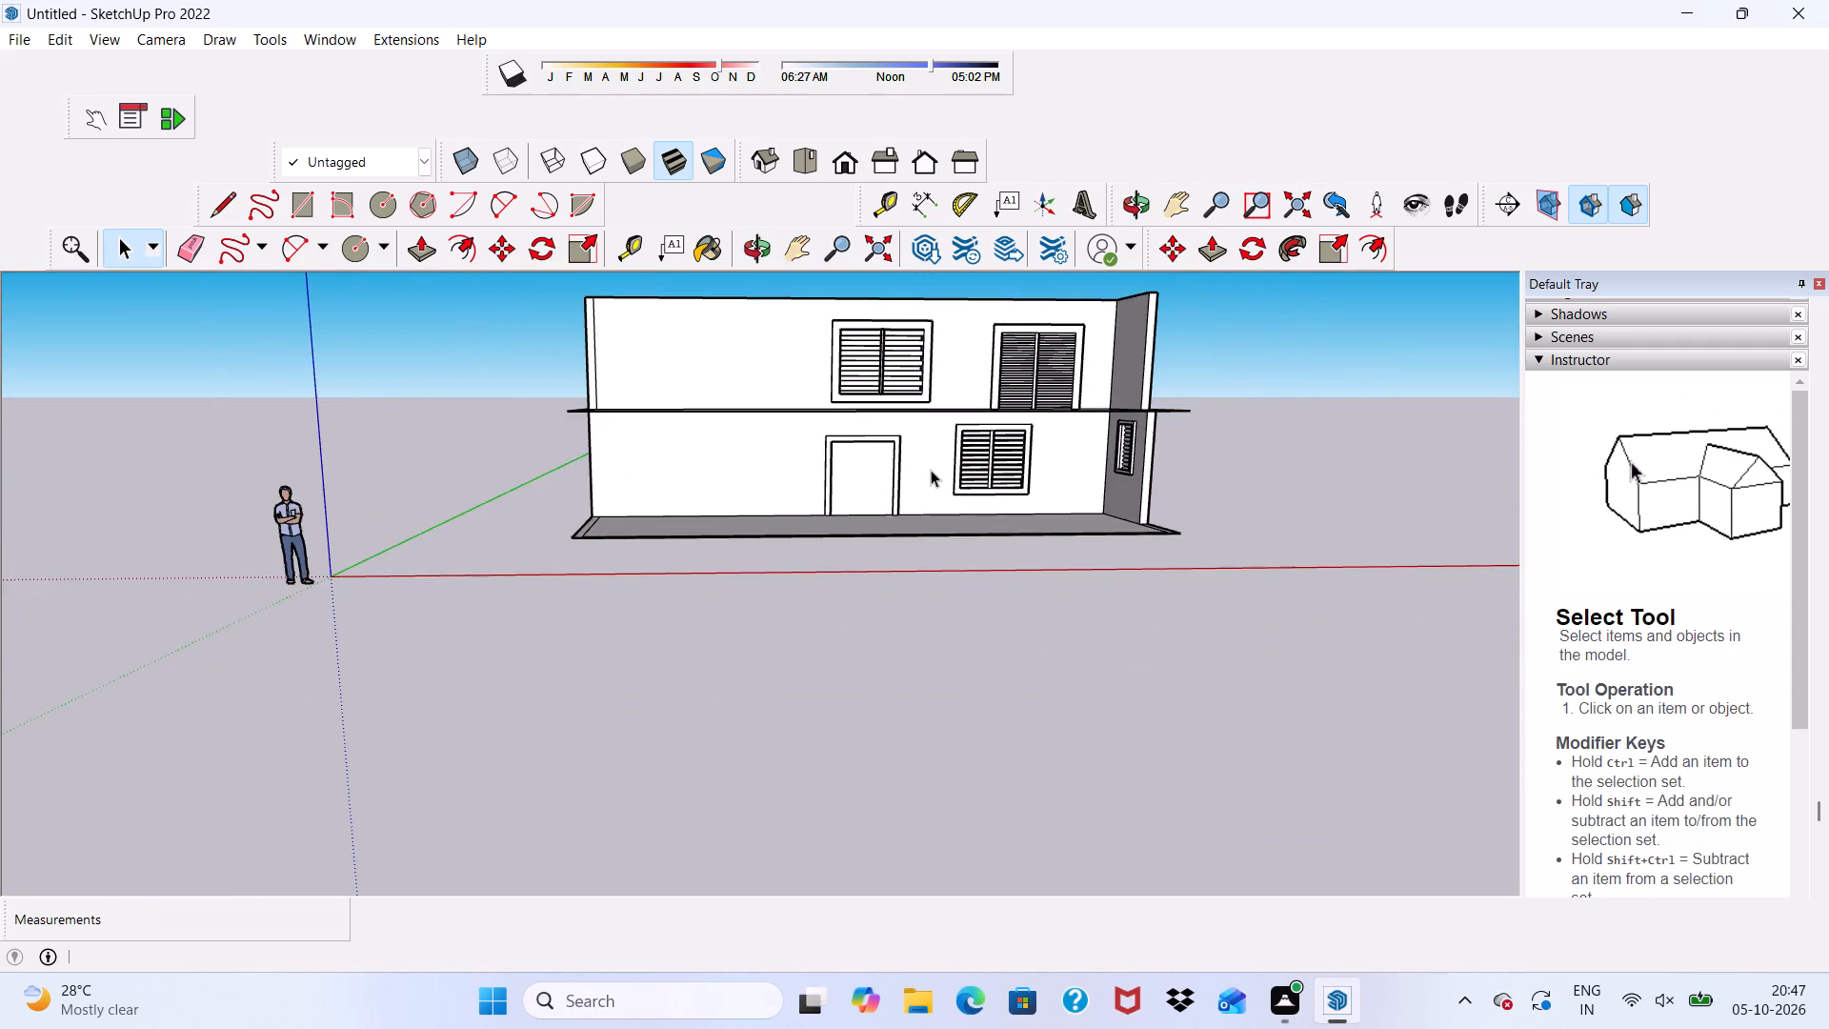
scroll(931, 470, "down", 7)
middle_click_drag(931, 470, 879, 501)
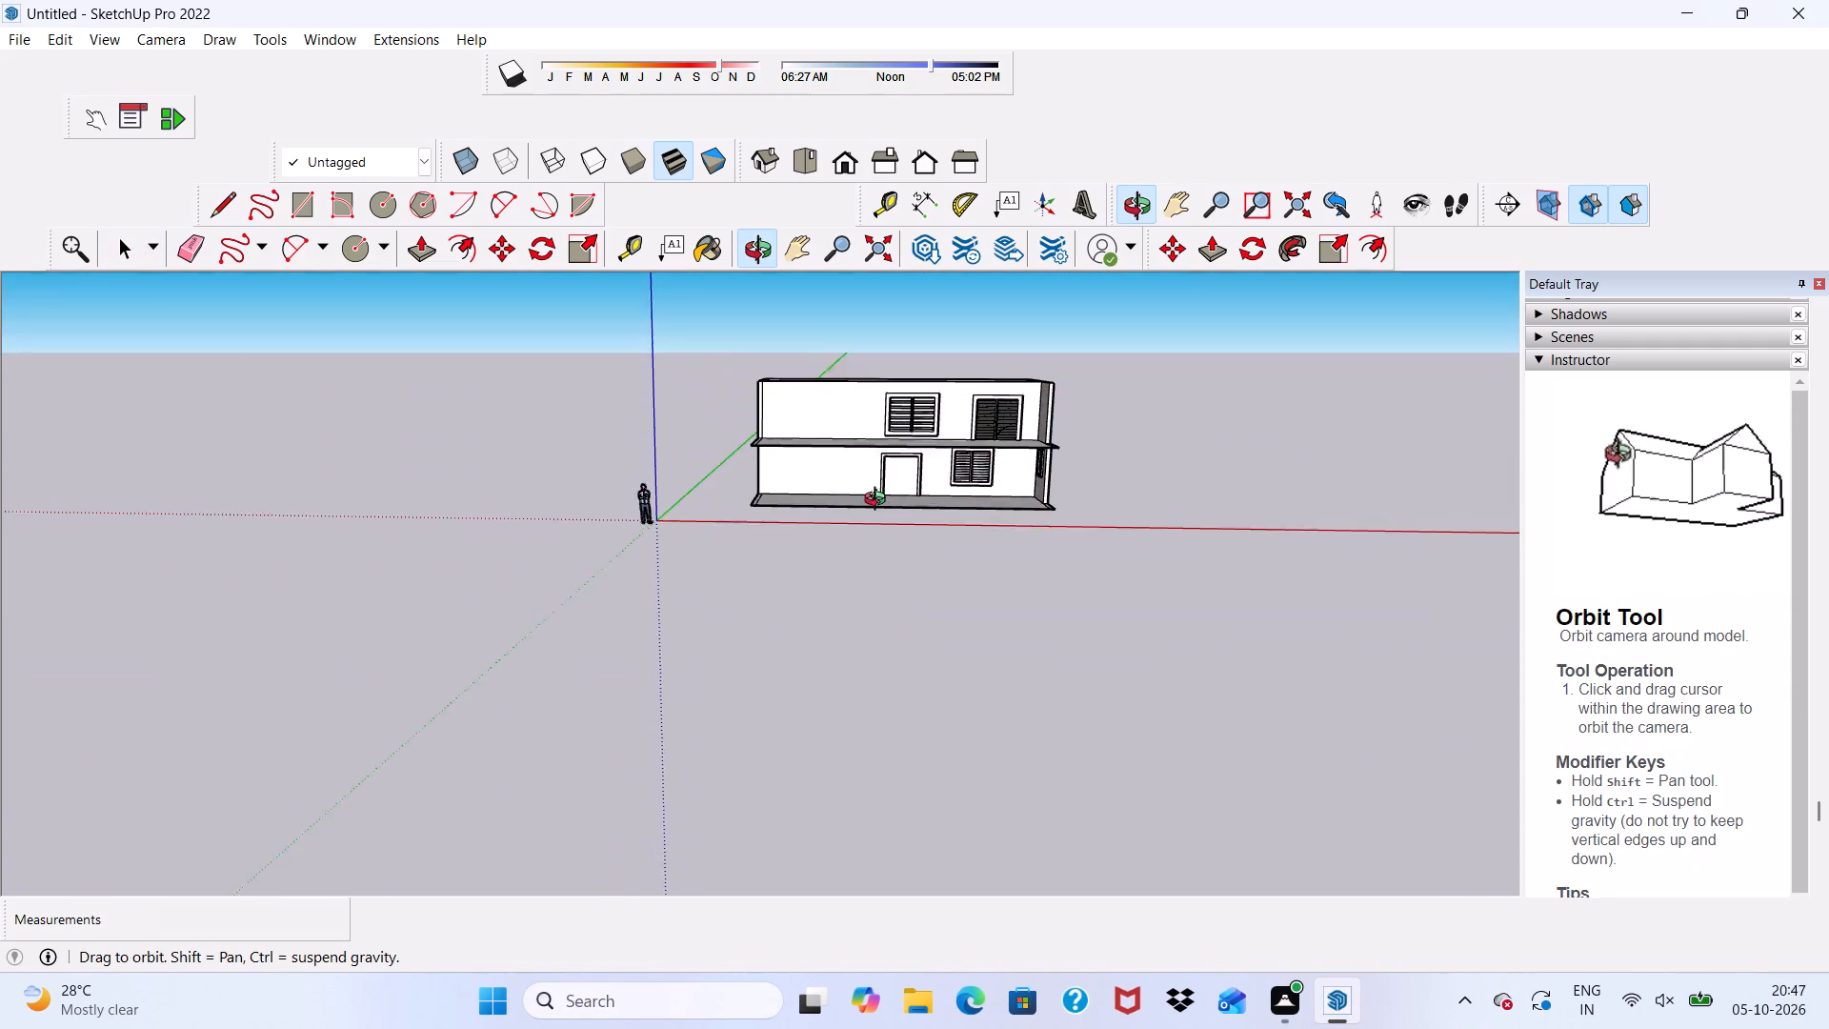
middle_click_drag(879, 501, 879, 508)
middle_click(879, 509)
scroll(879, 509, "up", 2)
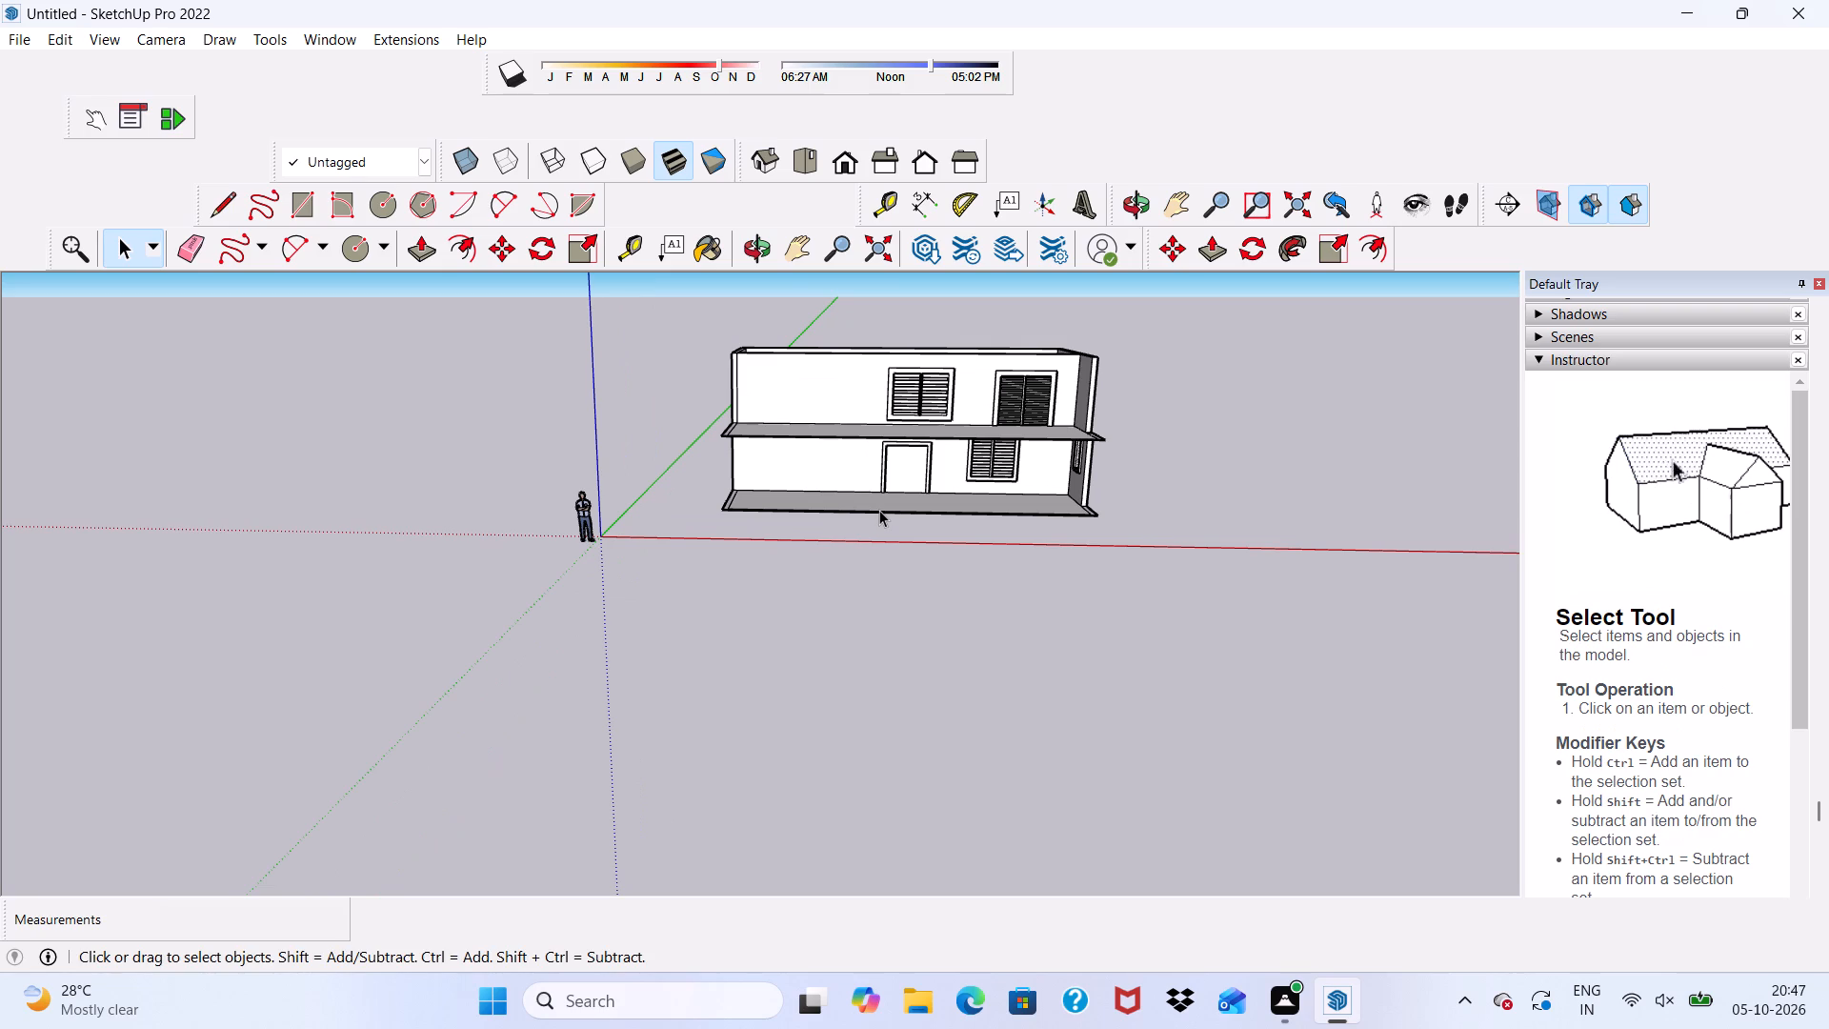
Draw a rectangle about 19' 9" by 14' 5" on the upper slab, from the front wall's end corner to the slab's inner border line.
scroll(842, 582, "down", 2)
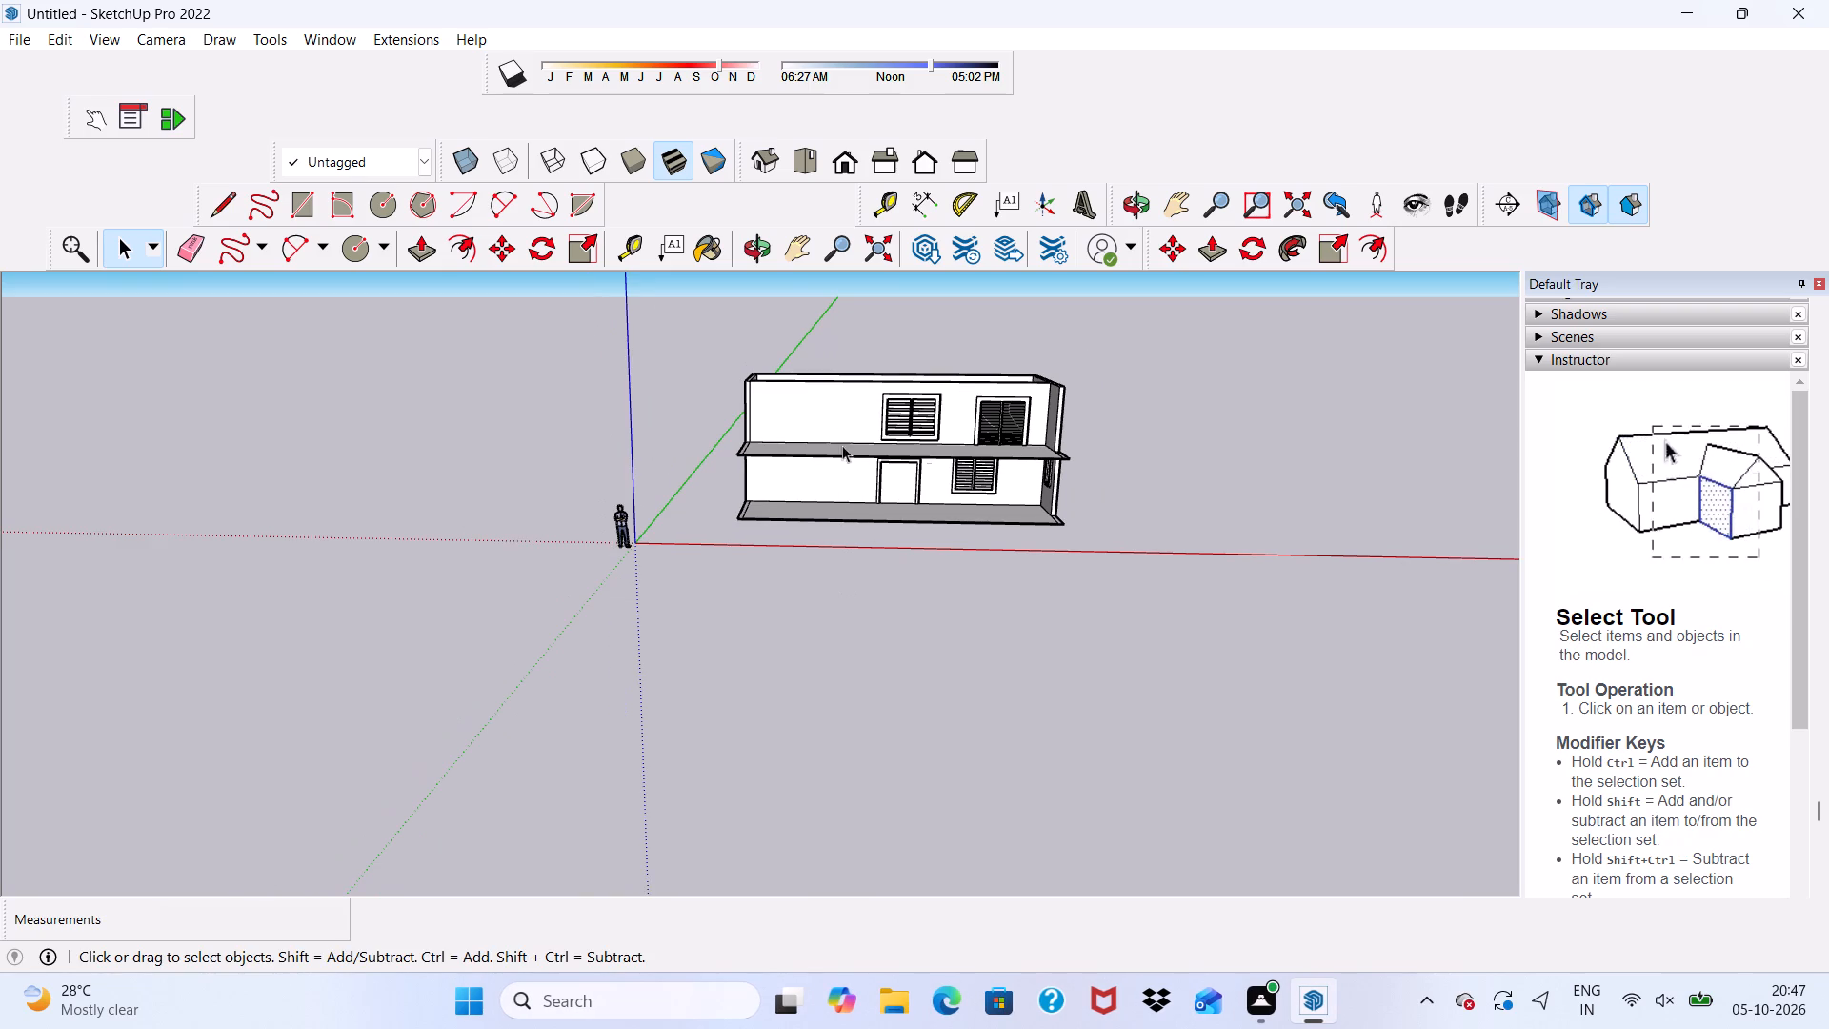
middle_click_drag(834, 420, 781, 578)
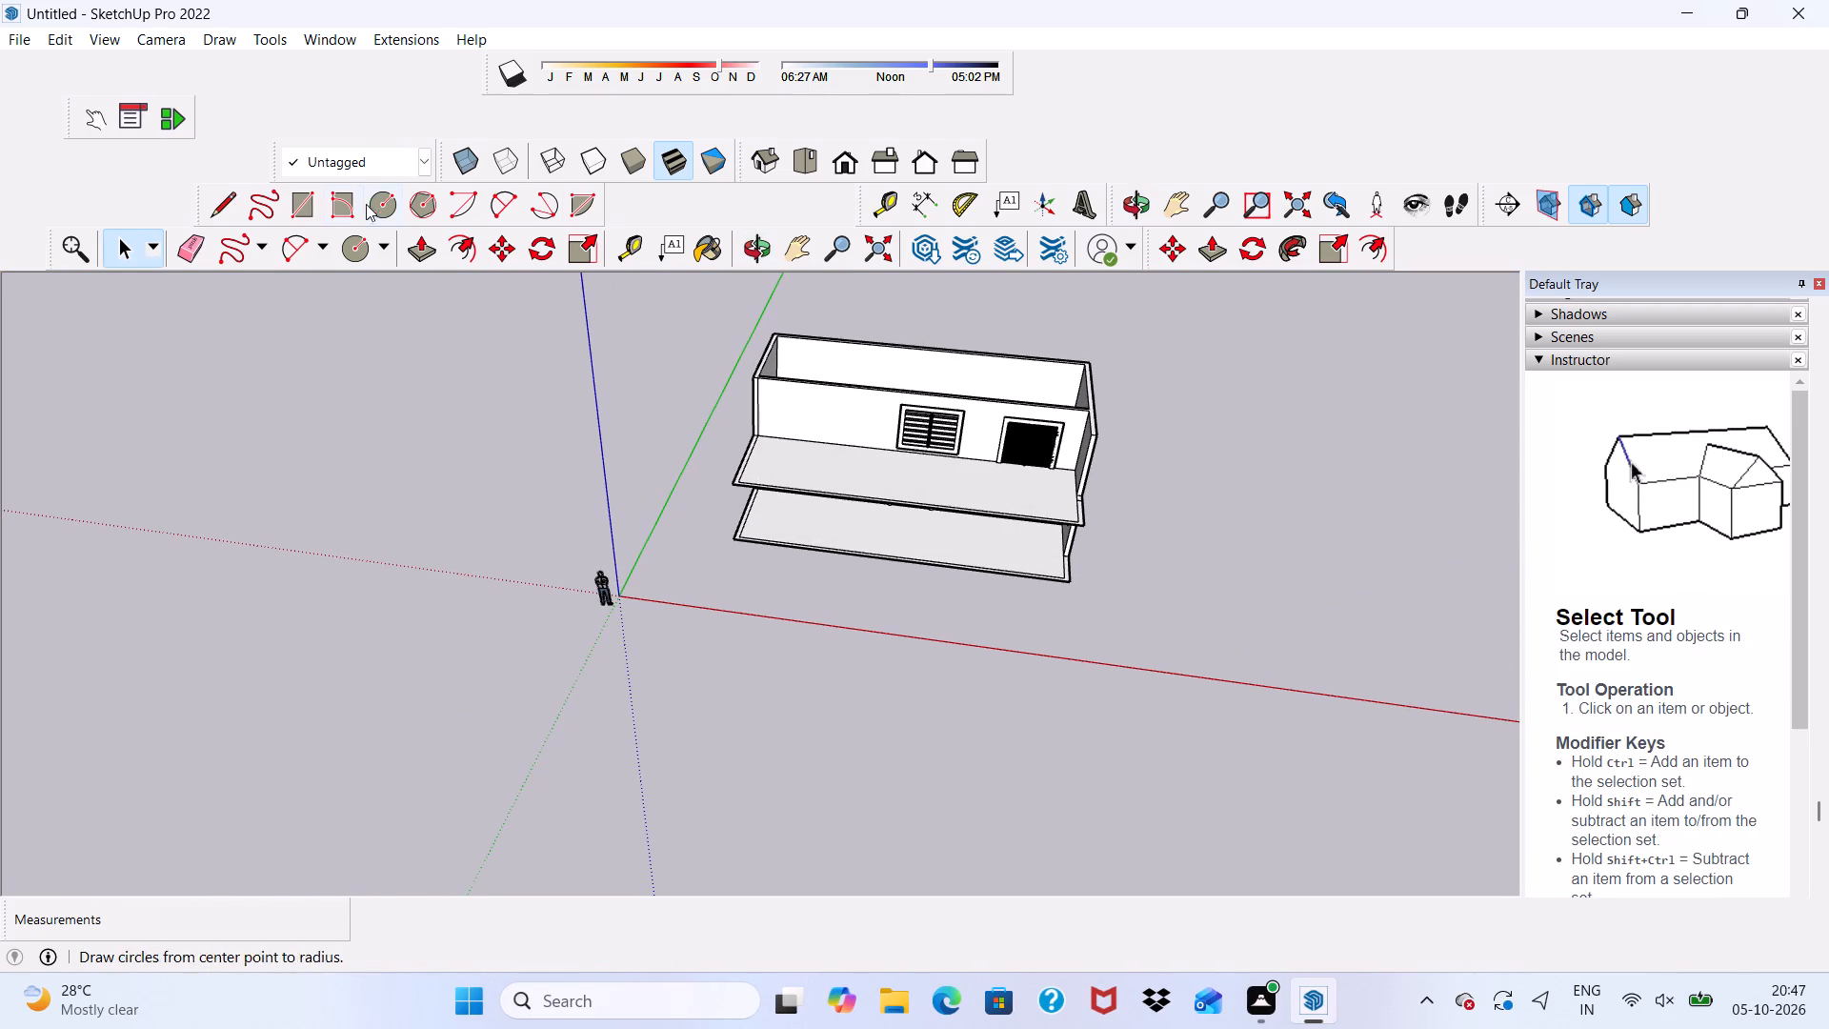
scroll(302, 213, "up", 1)
left_click(301, 213)
scroll(643, 302, "up", 5)
scroll(874, 526, "up", 3)
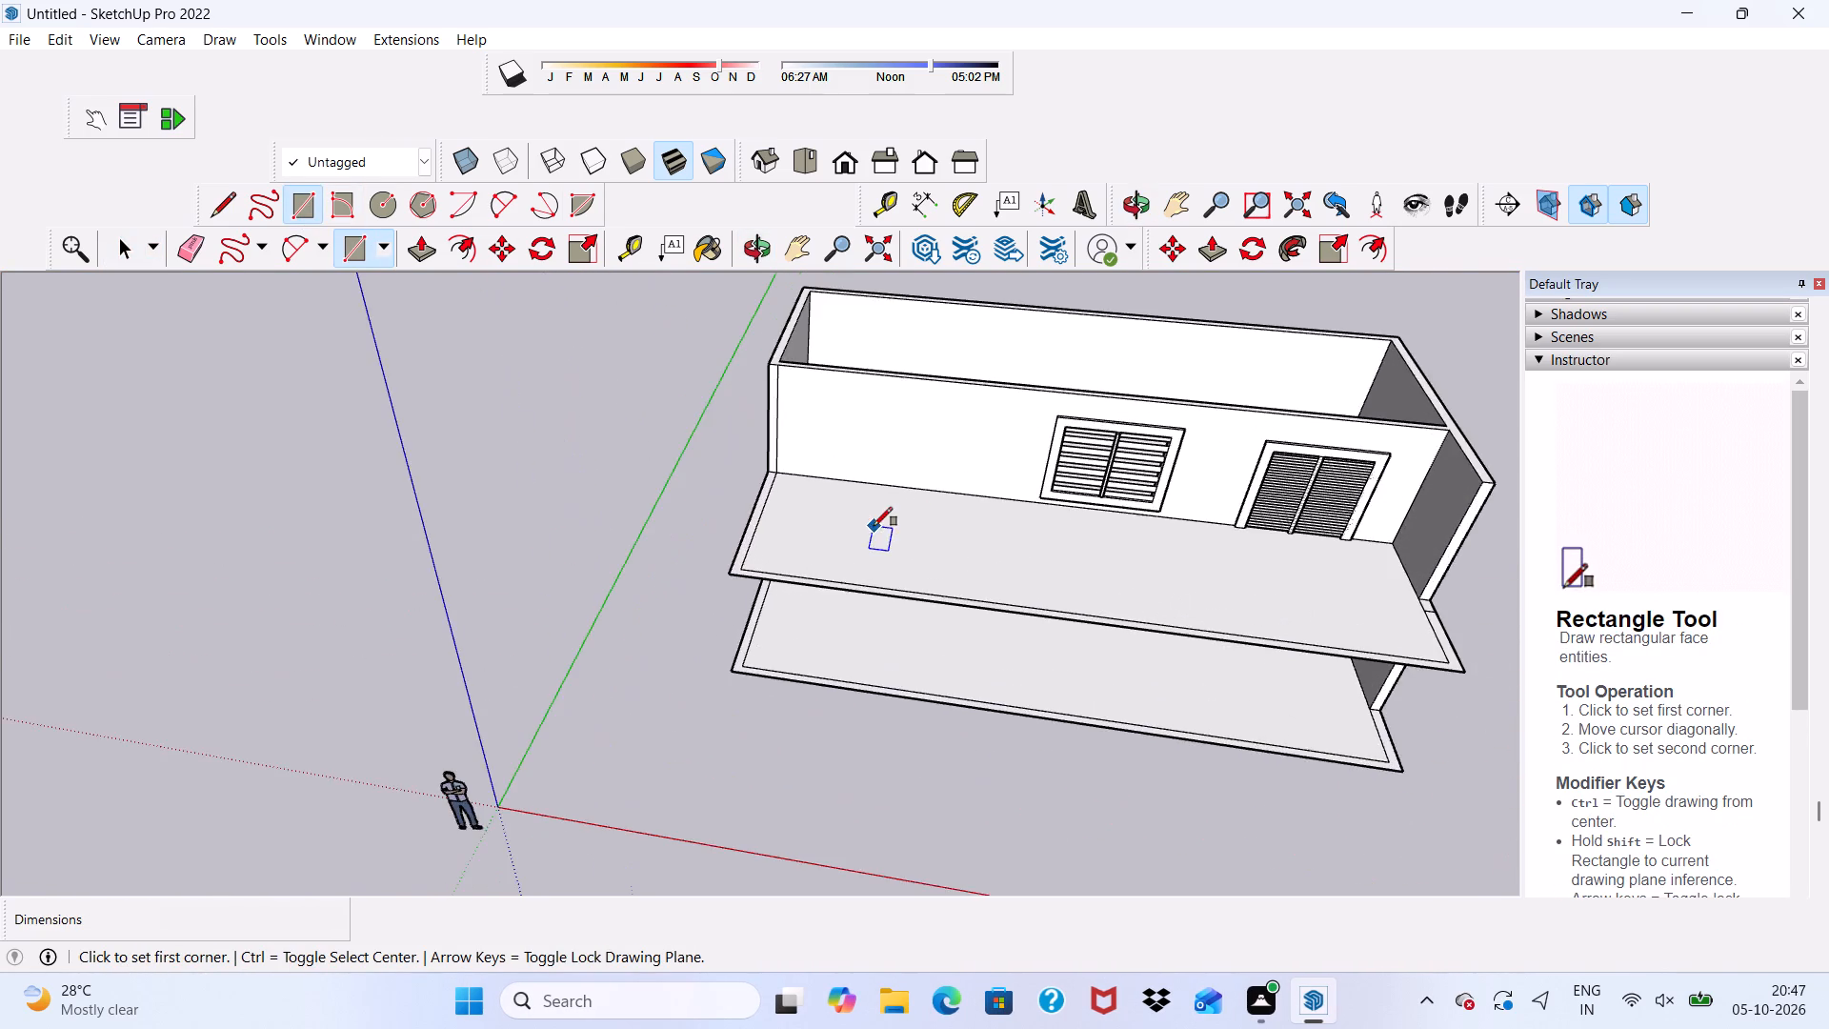
scroll(791, 478, "up", 3)
left_click(772, 472)
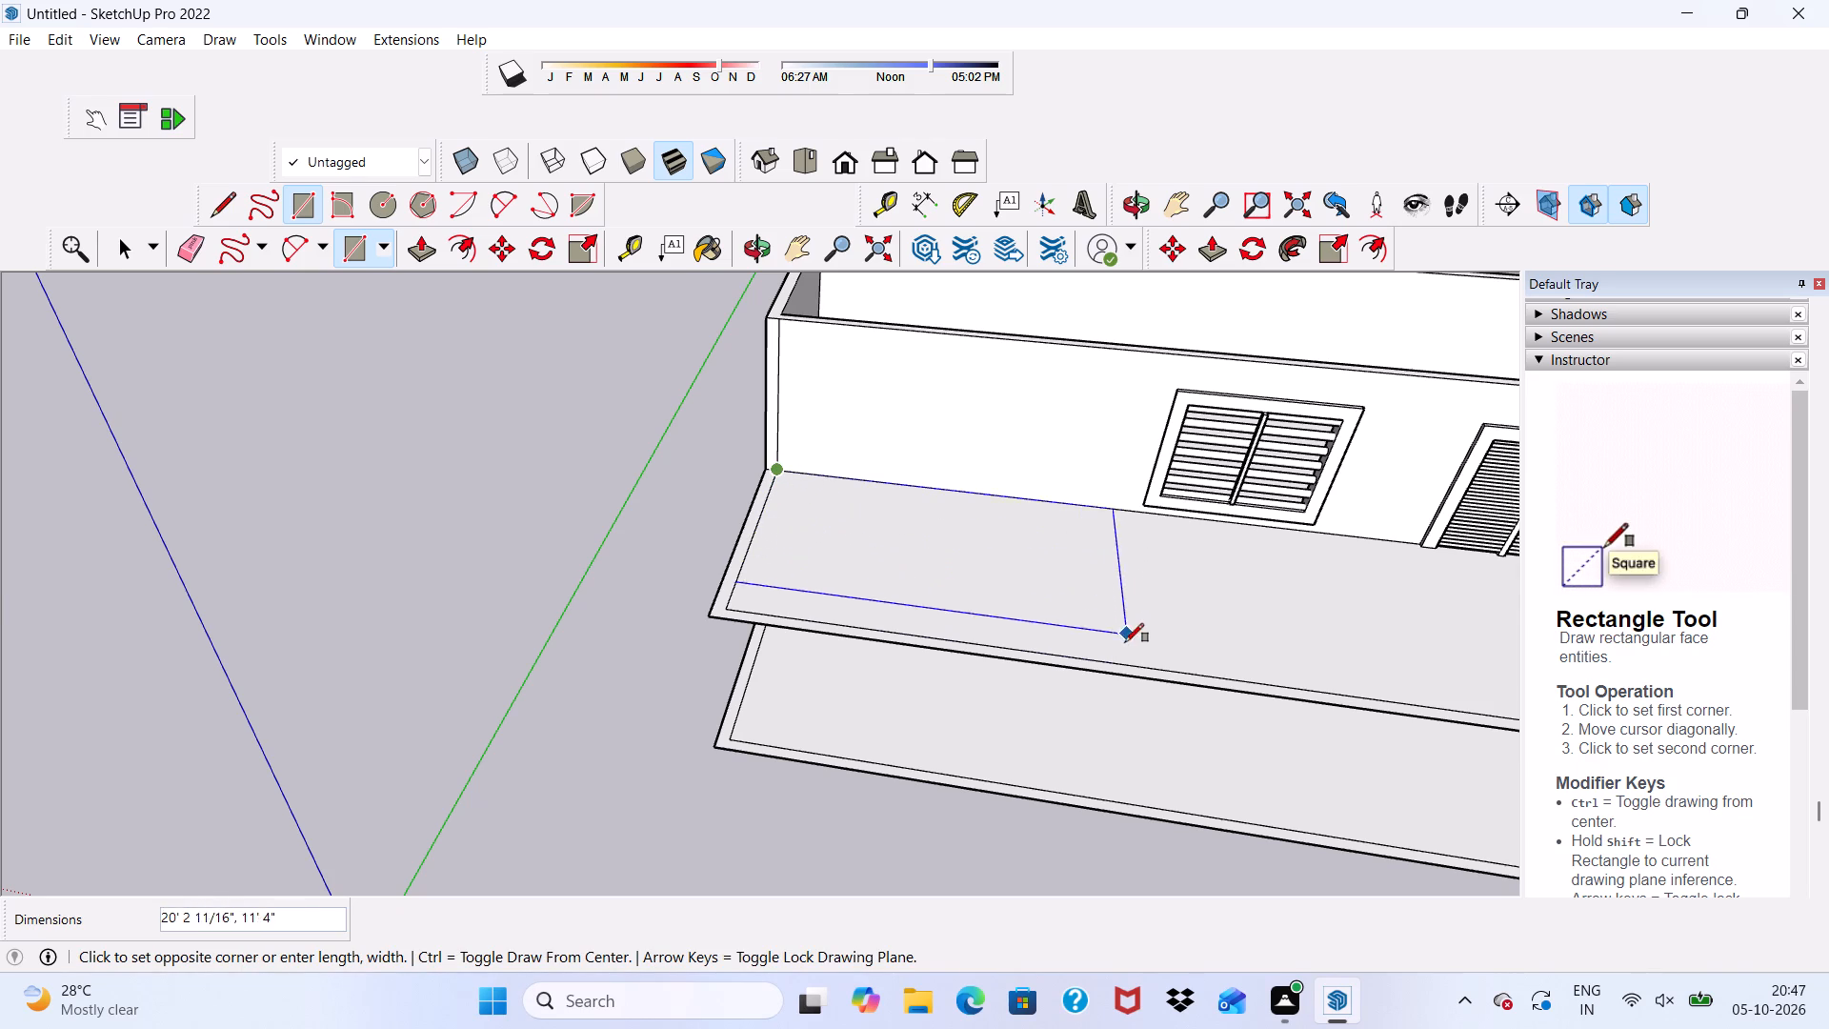
left_click(1121, 678)
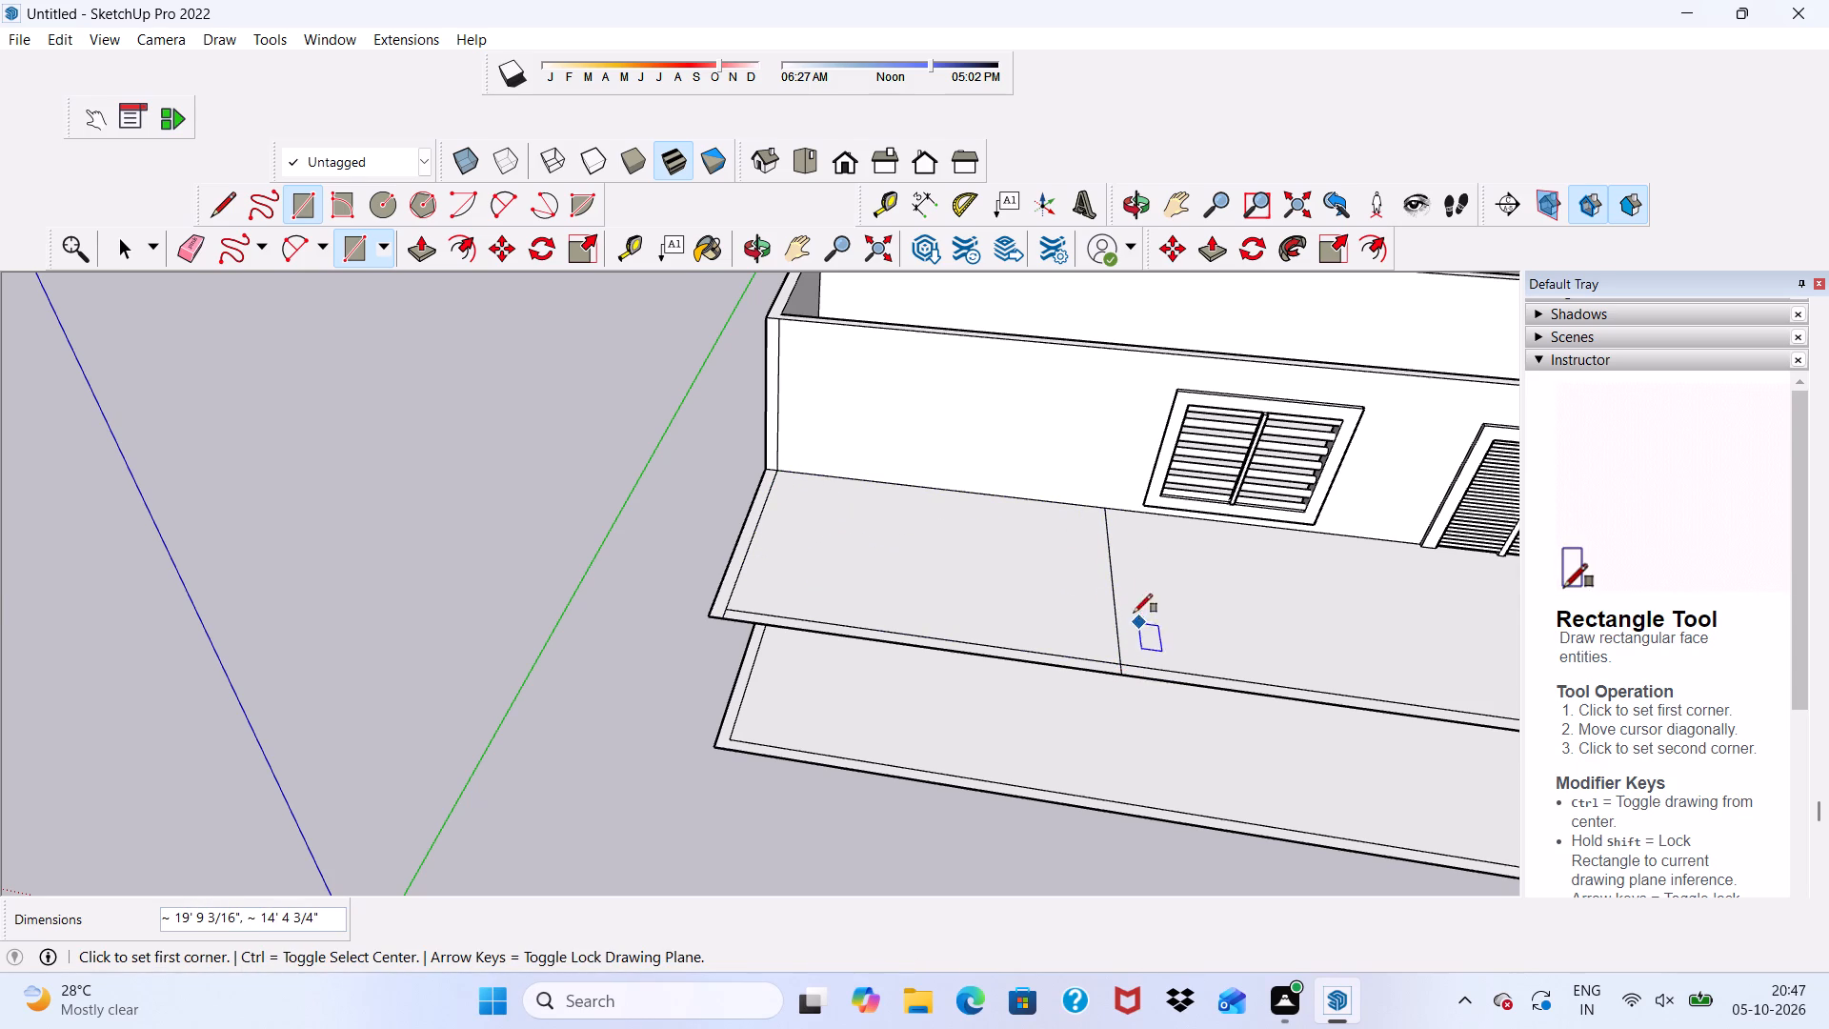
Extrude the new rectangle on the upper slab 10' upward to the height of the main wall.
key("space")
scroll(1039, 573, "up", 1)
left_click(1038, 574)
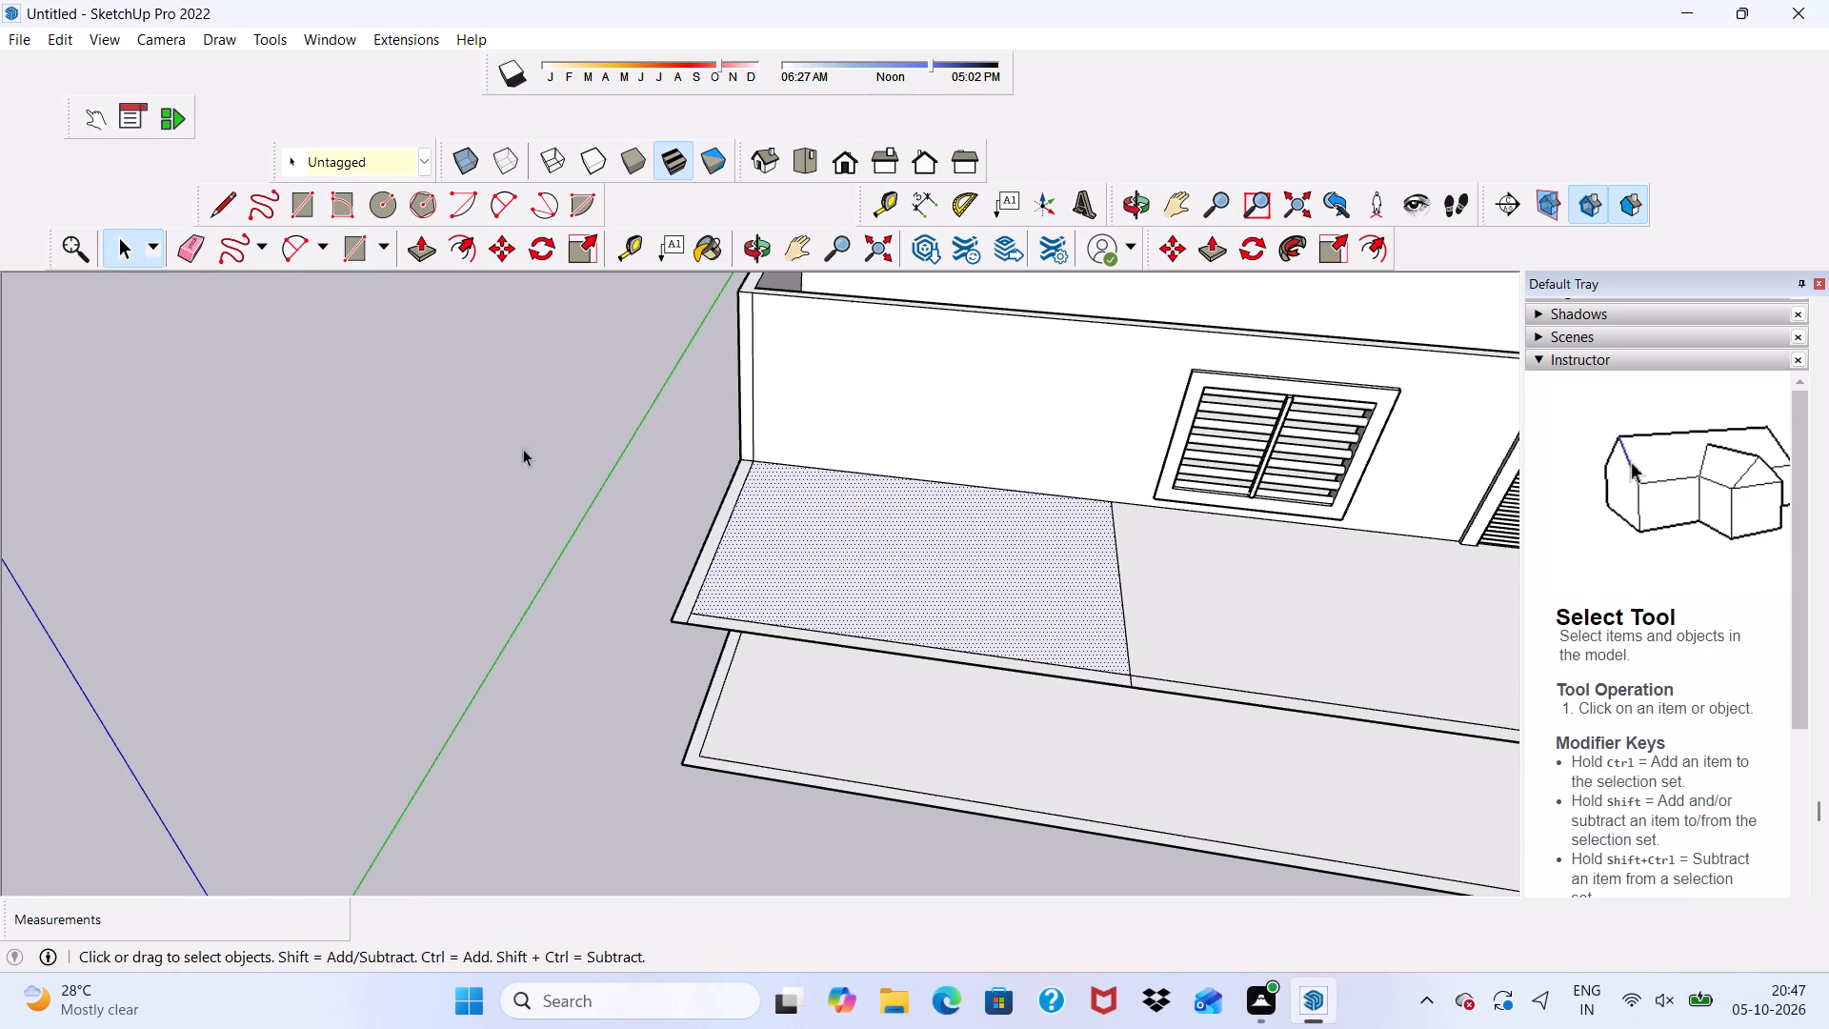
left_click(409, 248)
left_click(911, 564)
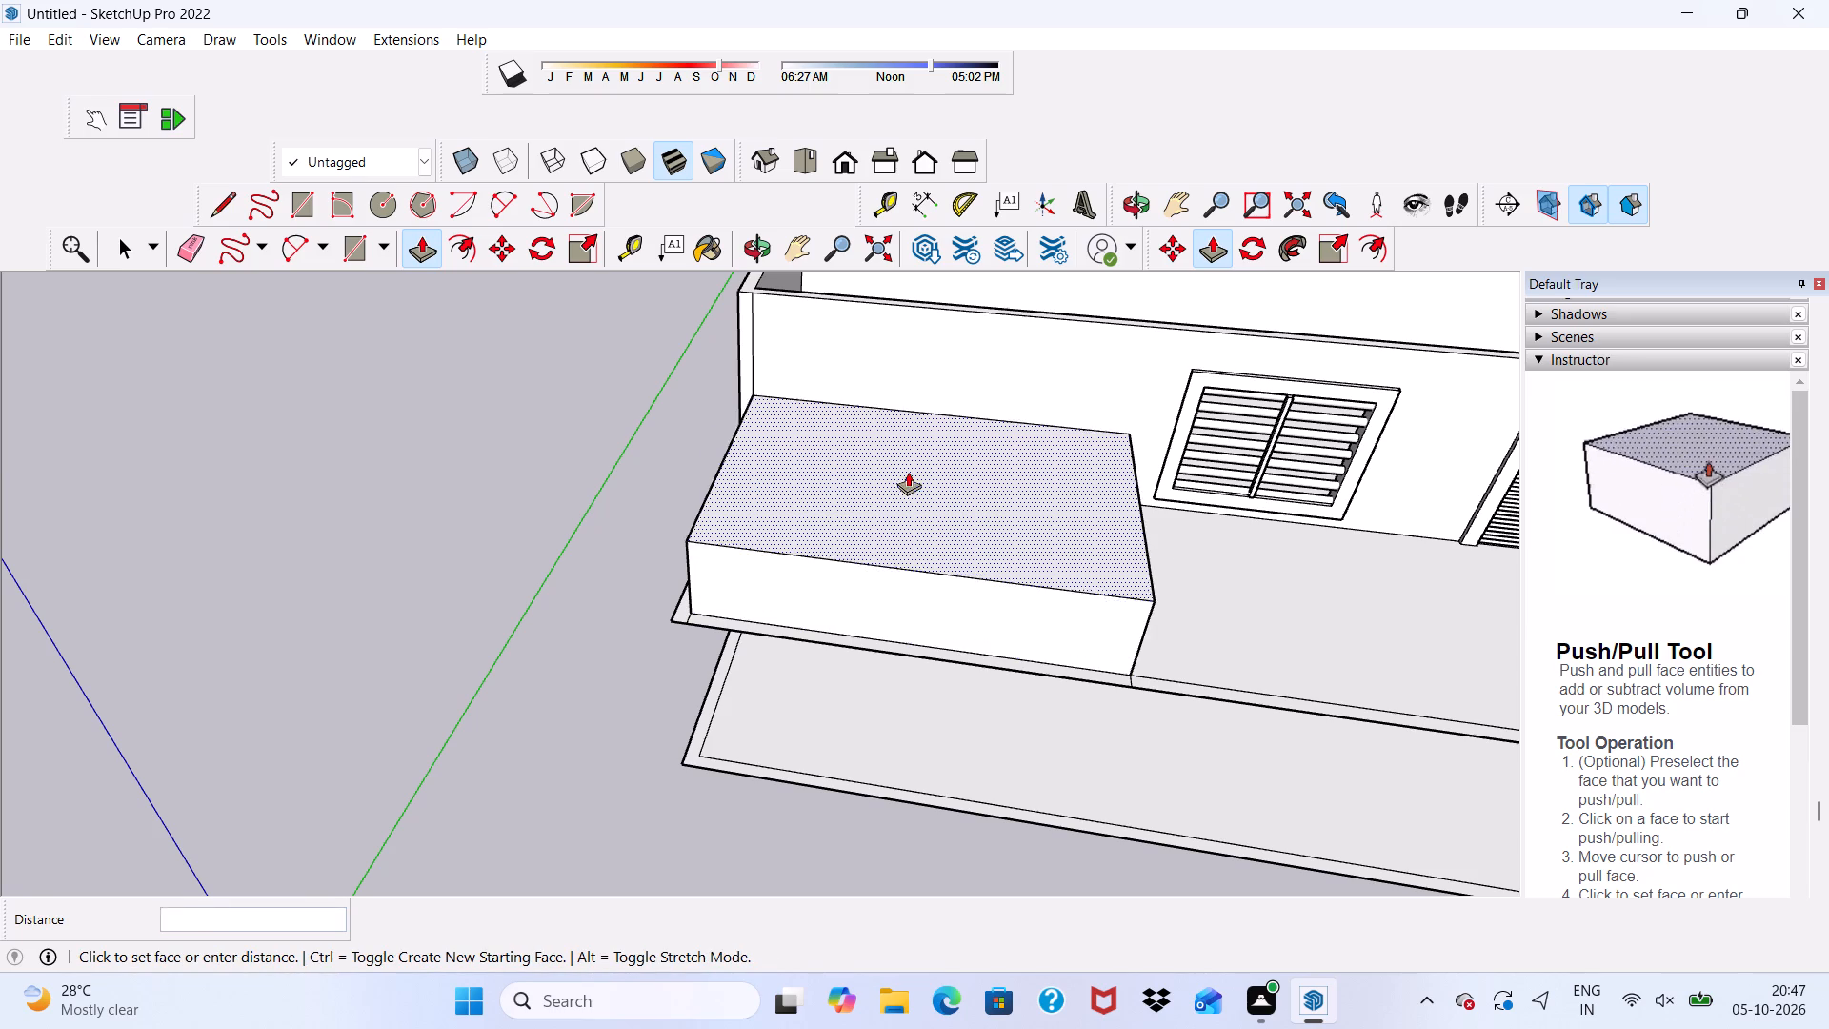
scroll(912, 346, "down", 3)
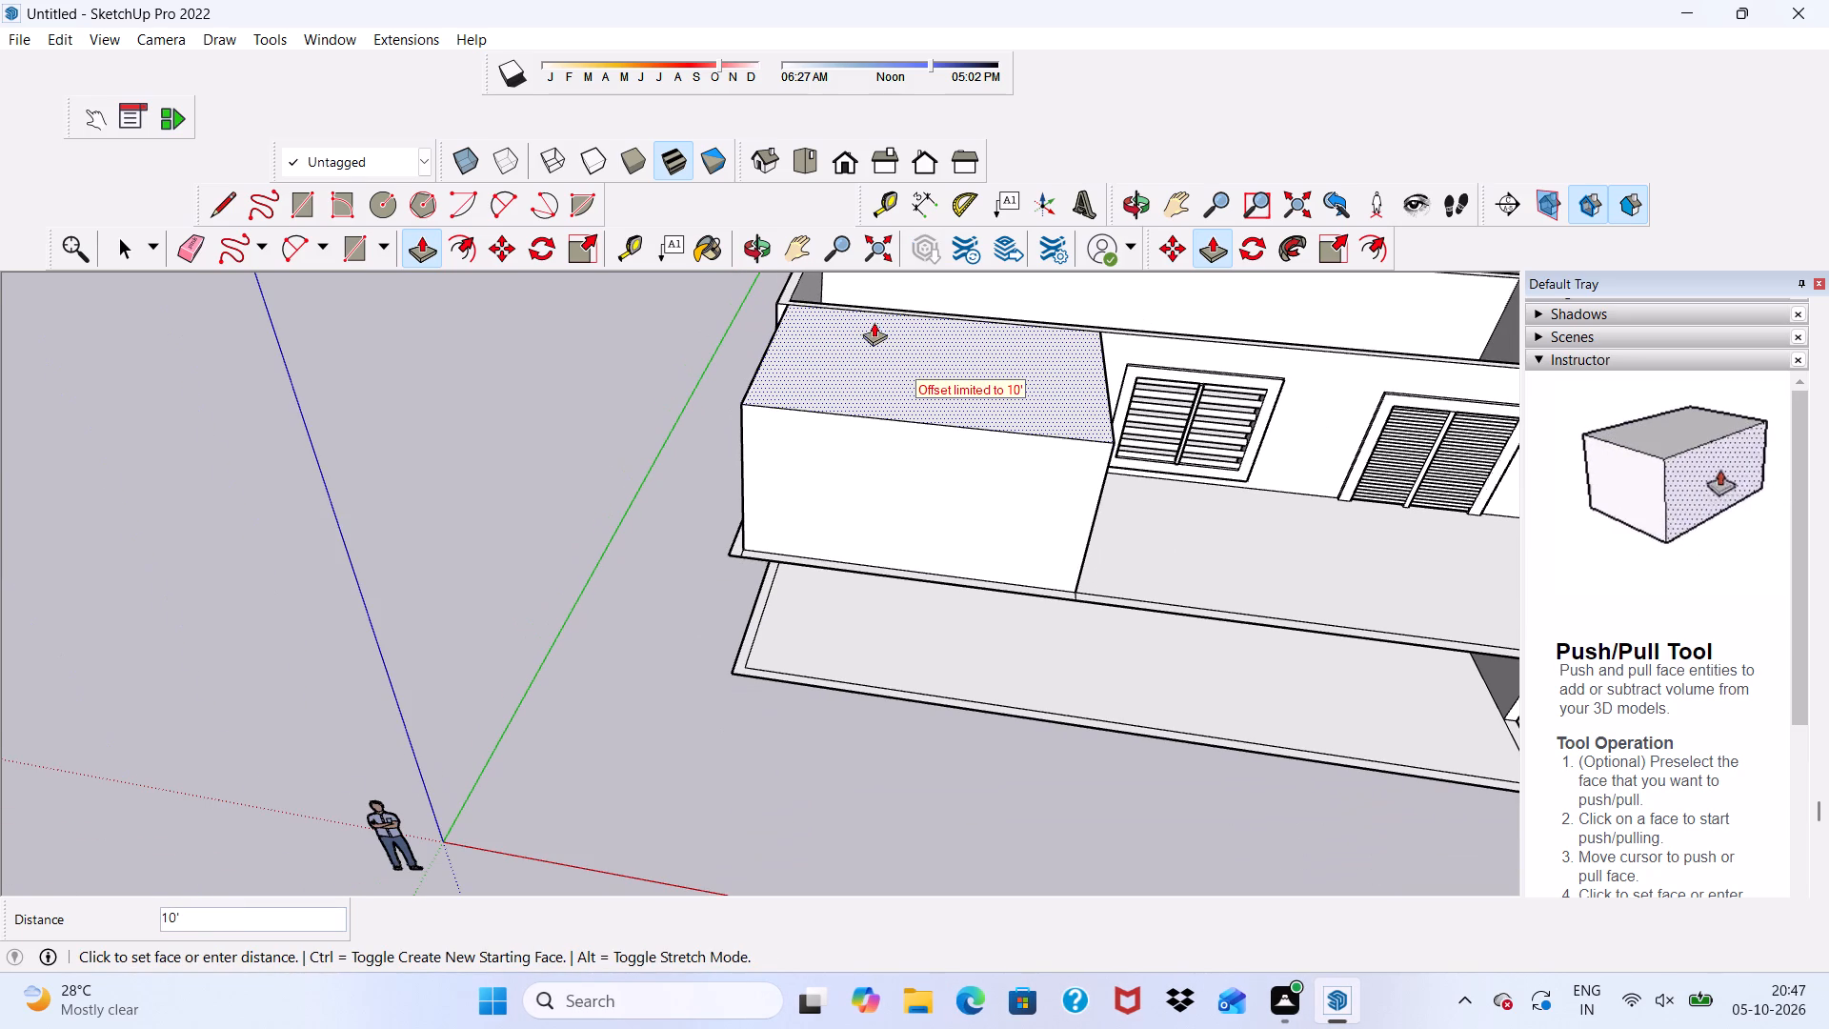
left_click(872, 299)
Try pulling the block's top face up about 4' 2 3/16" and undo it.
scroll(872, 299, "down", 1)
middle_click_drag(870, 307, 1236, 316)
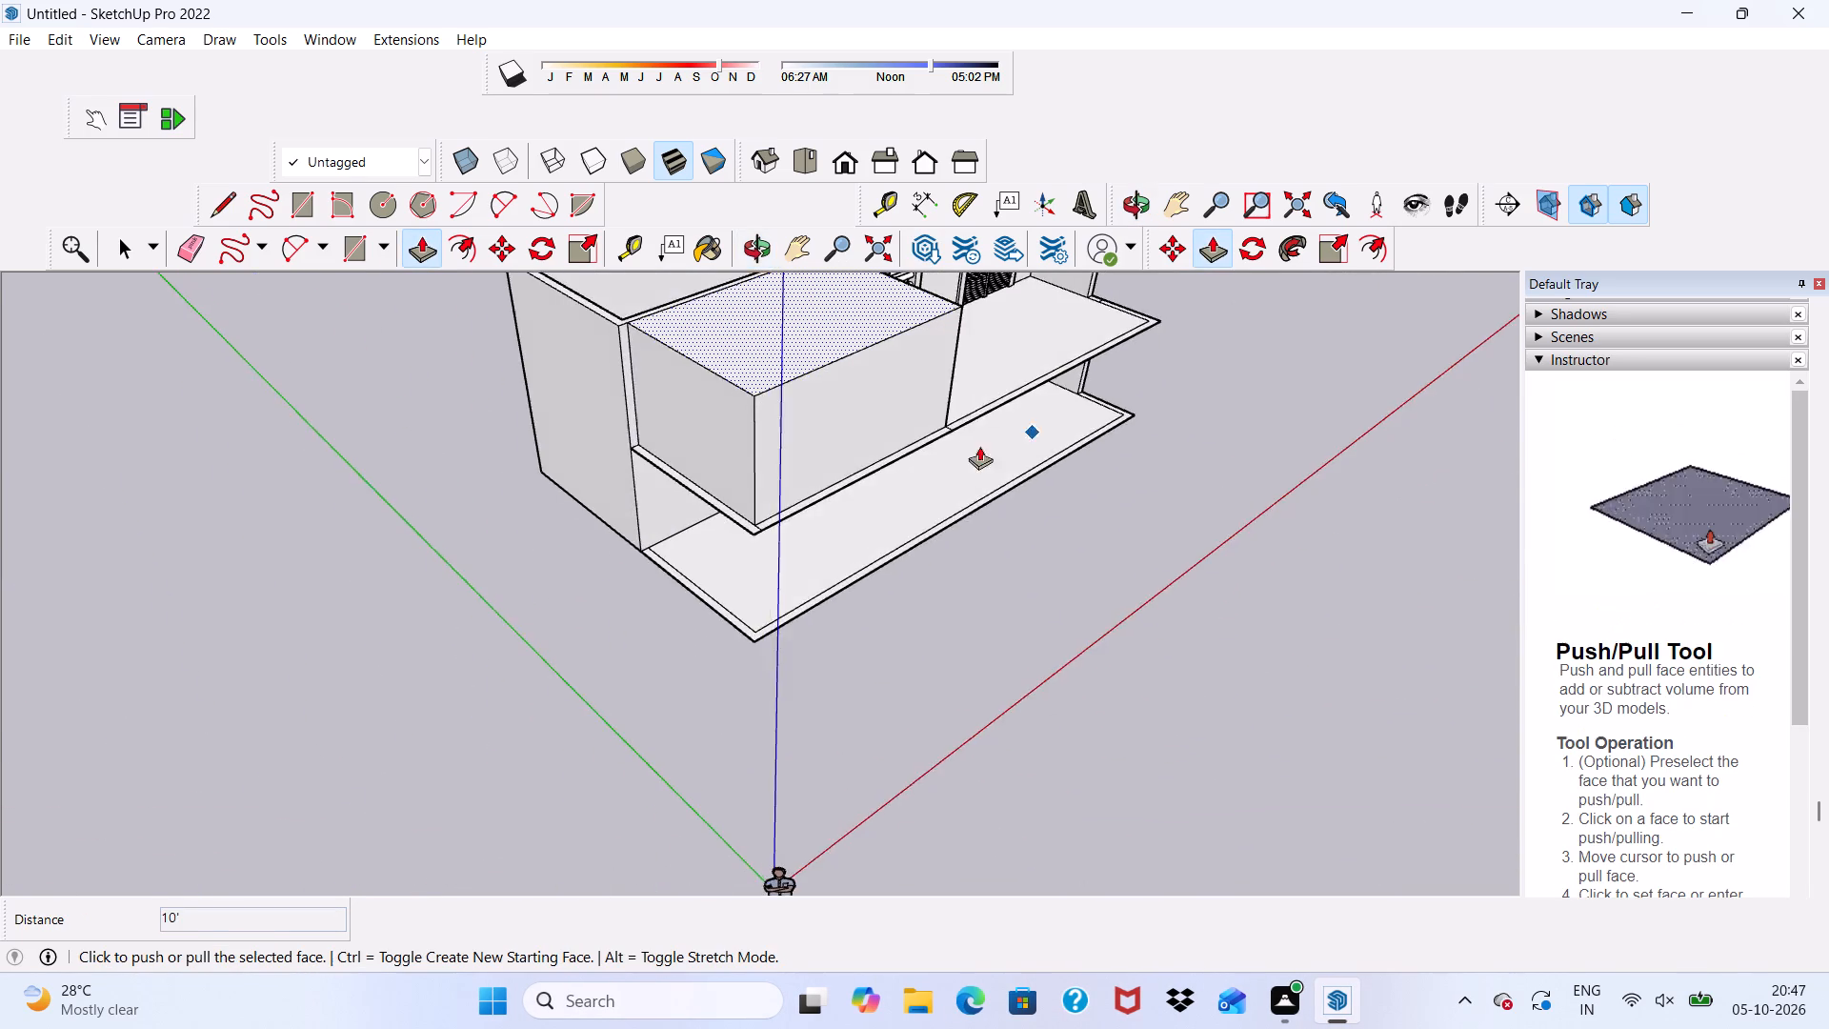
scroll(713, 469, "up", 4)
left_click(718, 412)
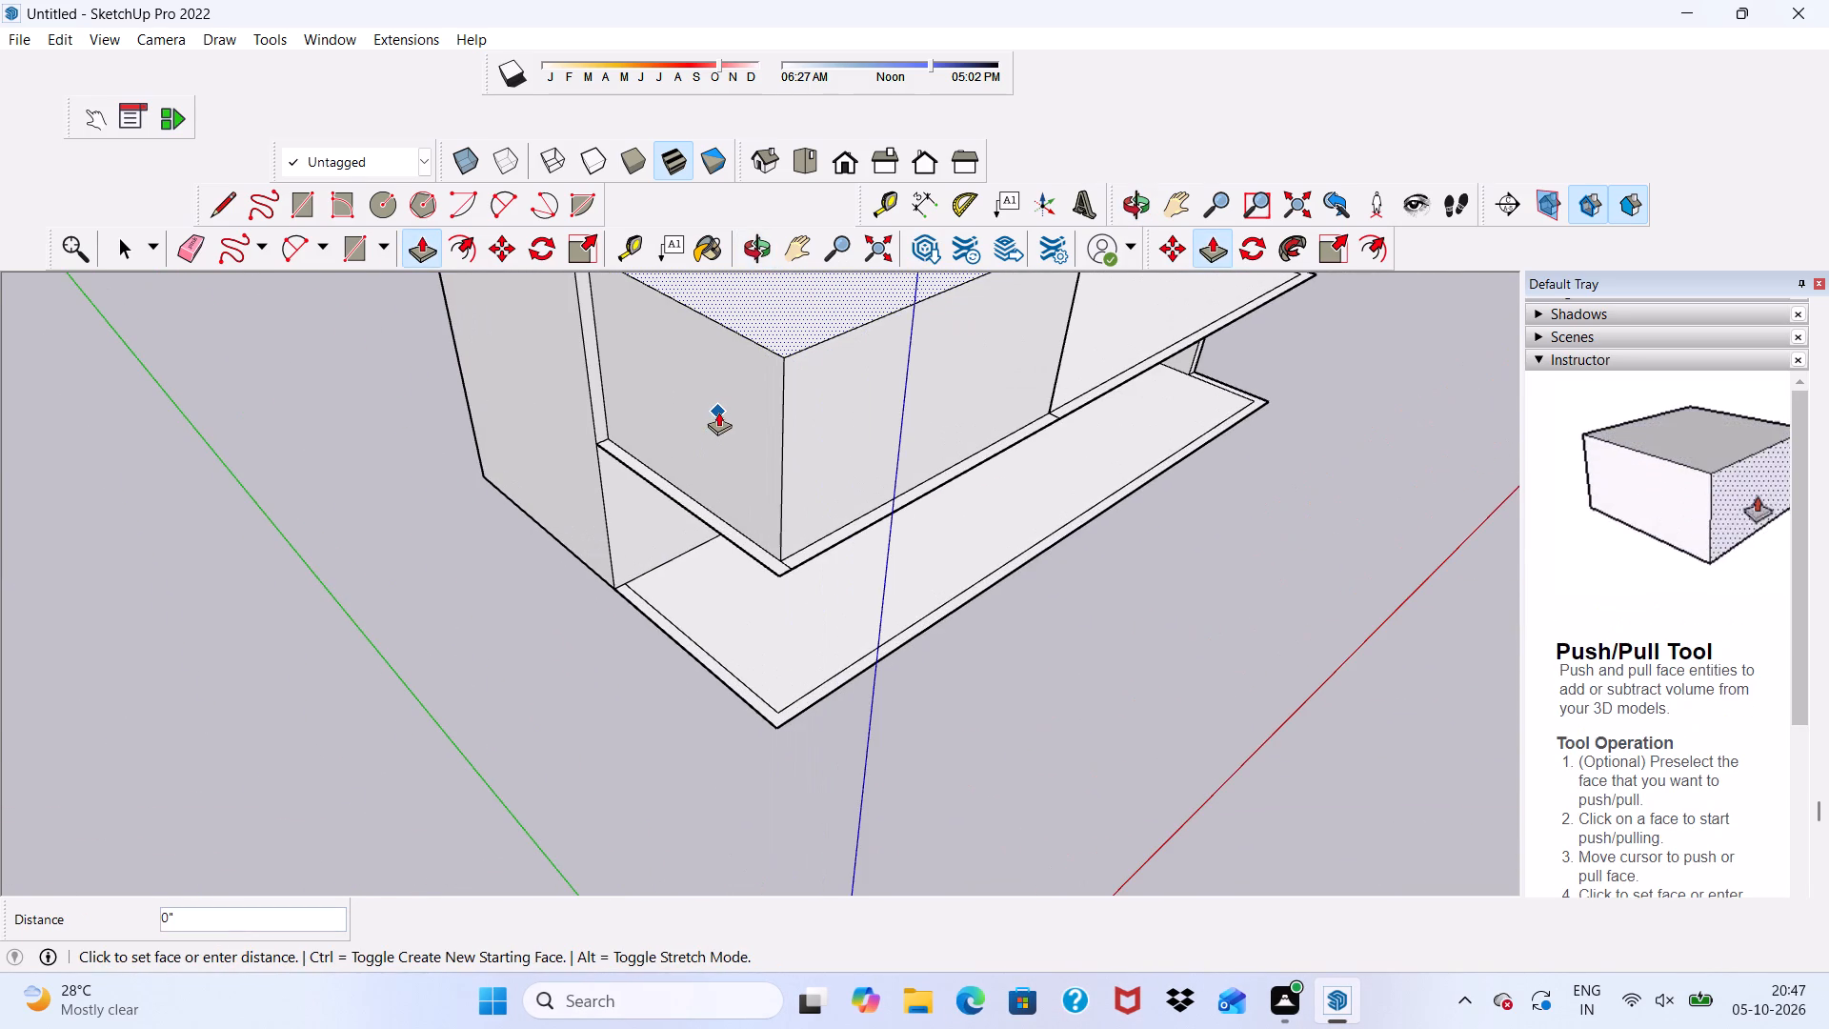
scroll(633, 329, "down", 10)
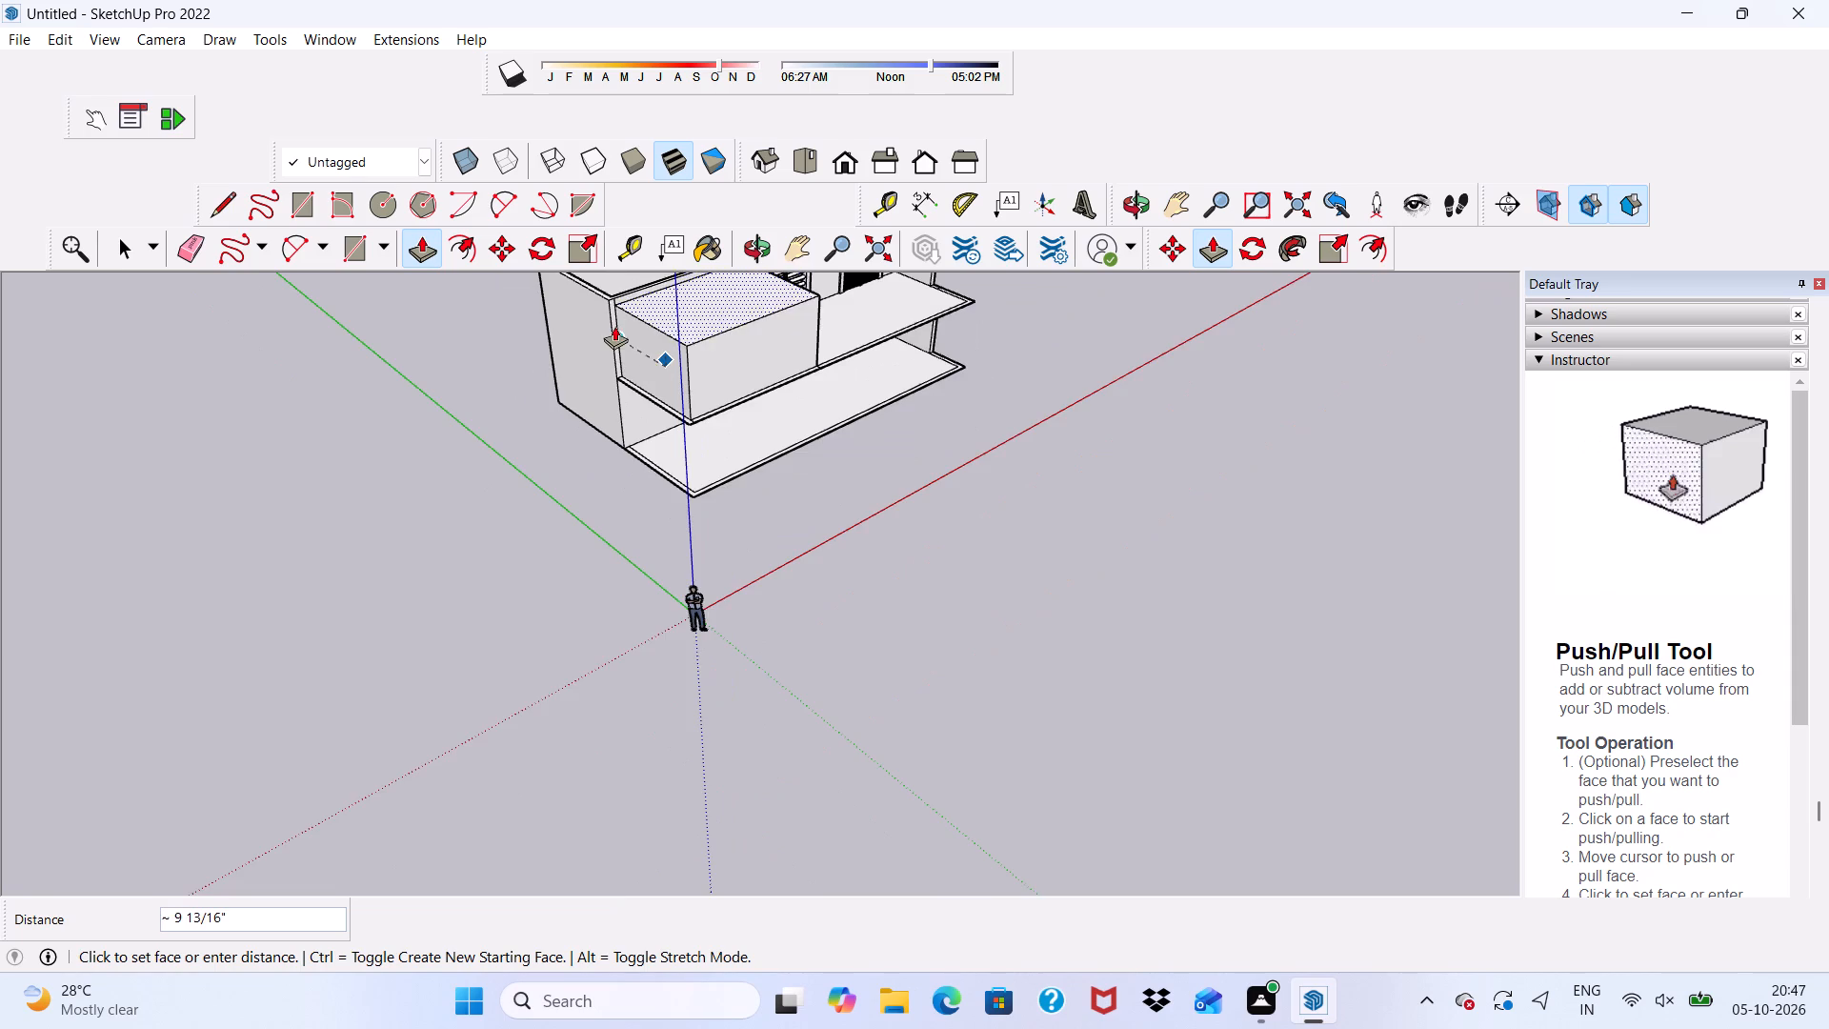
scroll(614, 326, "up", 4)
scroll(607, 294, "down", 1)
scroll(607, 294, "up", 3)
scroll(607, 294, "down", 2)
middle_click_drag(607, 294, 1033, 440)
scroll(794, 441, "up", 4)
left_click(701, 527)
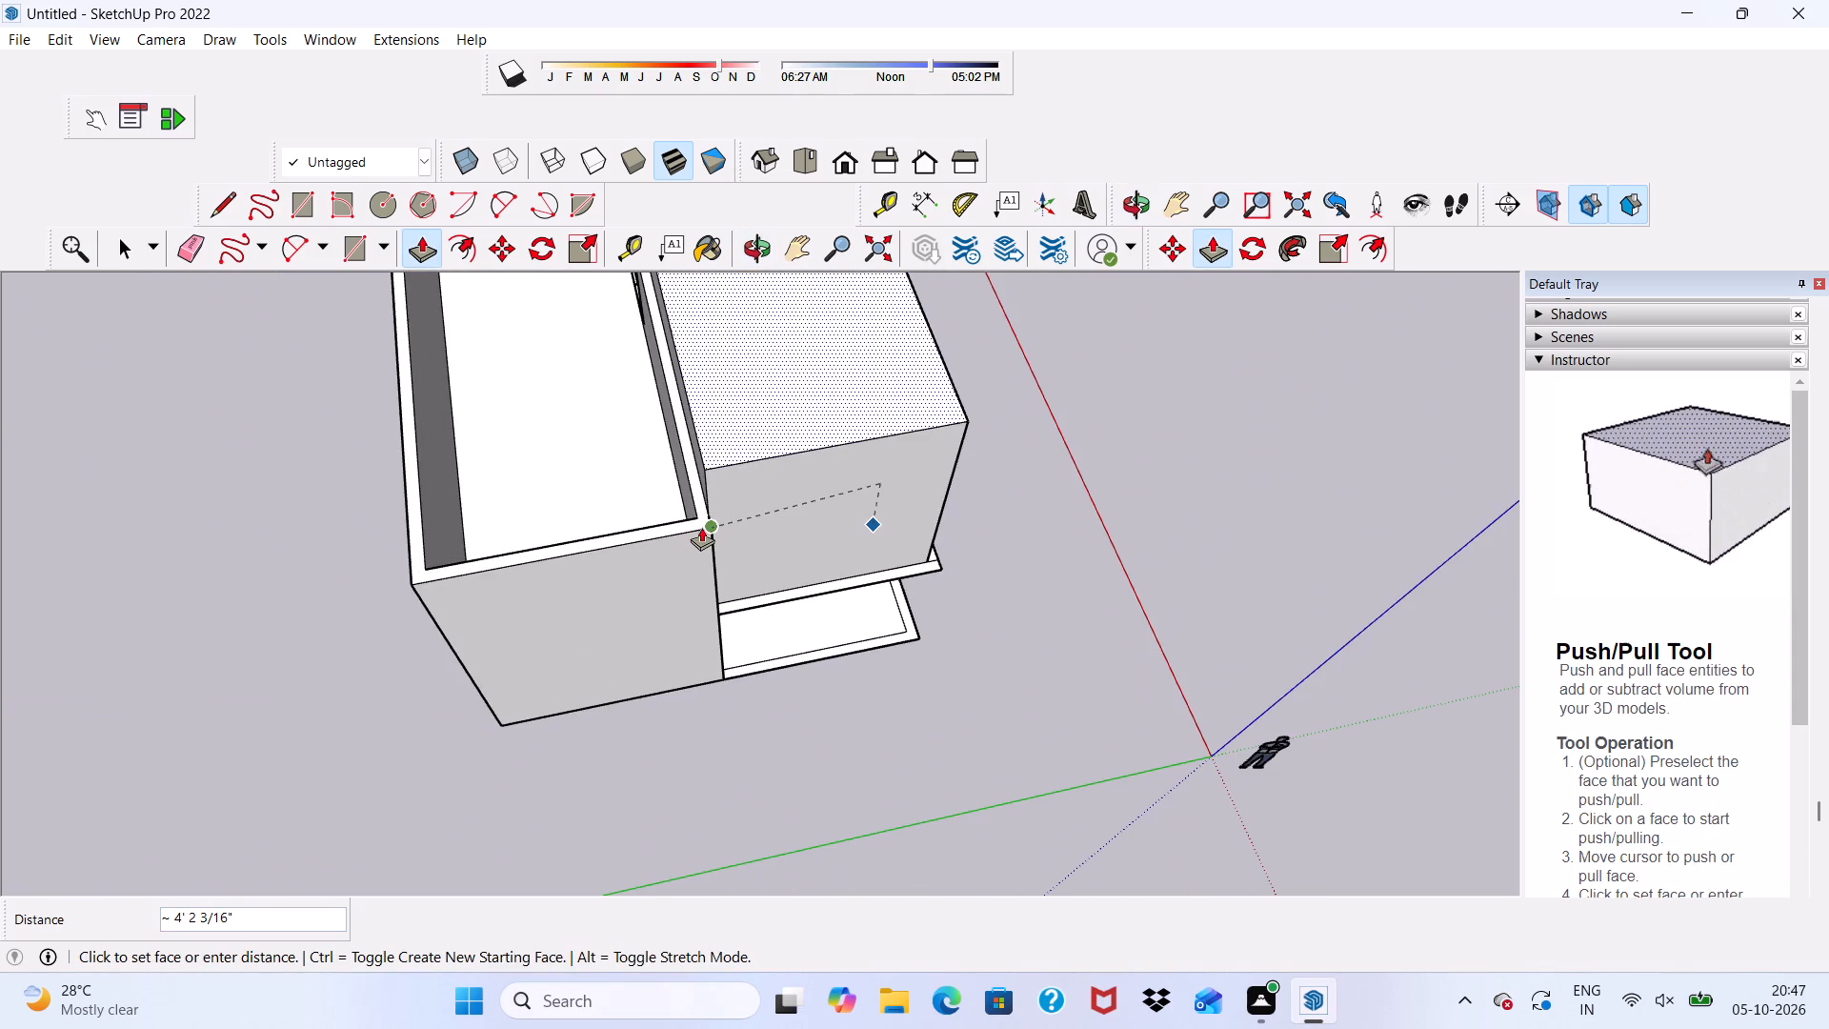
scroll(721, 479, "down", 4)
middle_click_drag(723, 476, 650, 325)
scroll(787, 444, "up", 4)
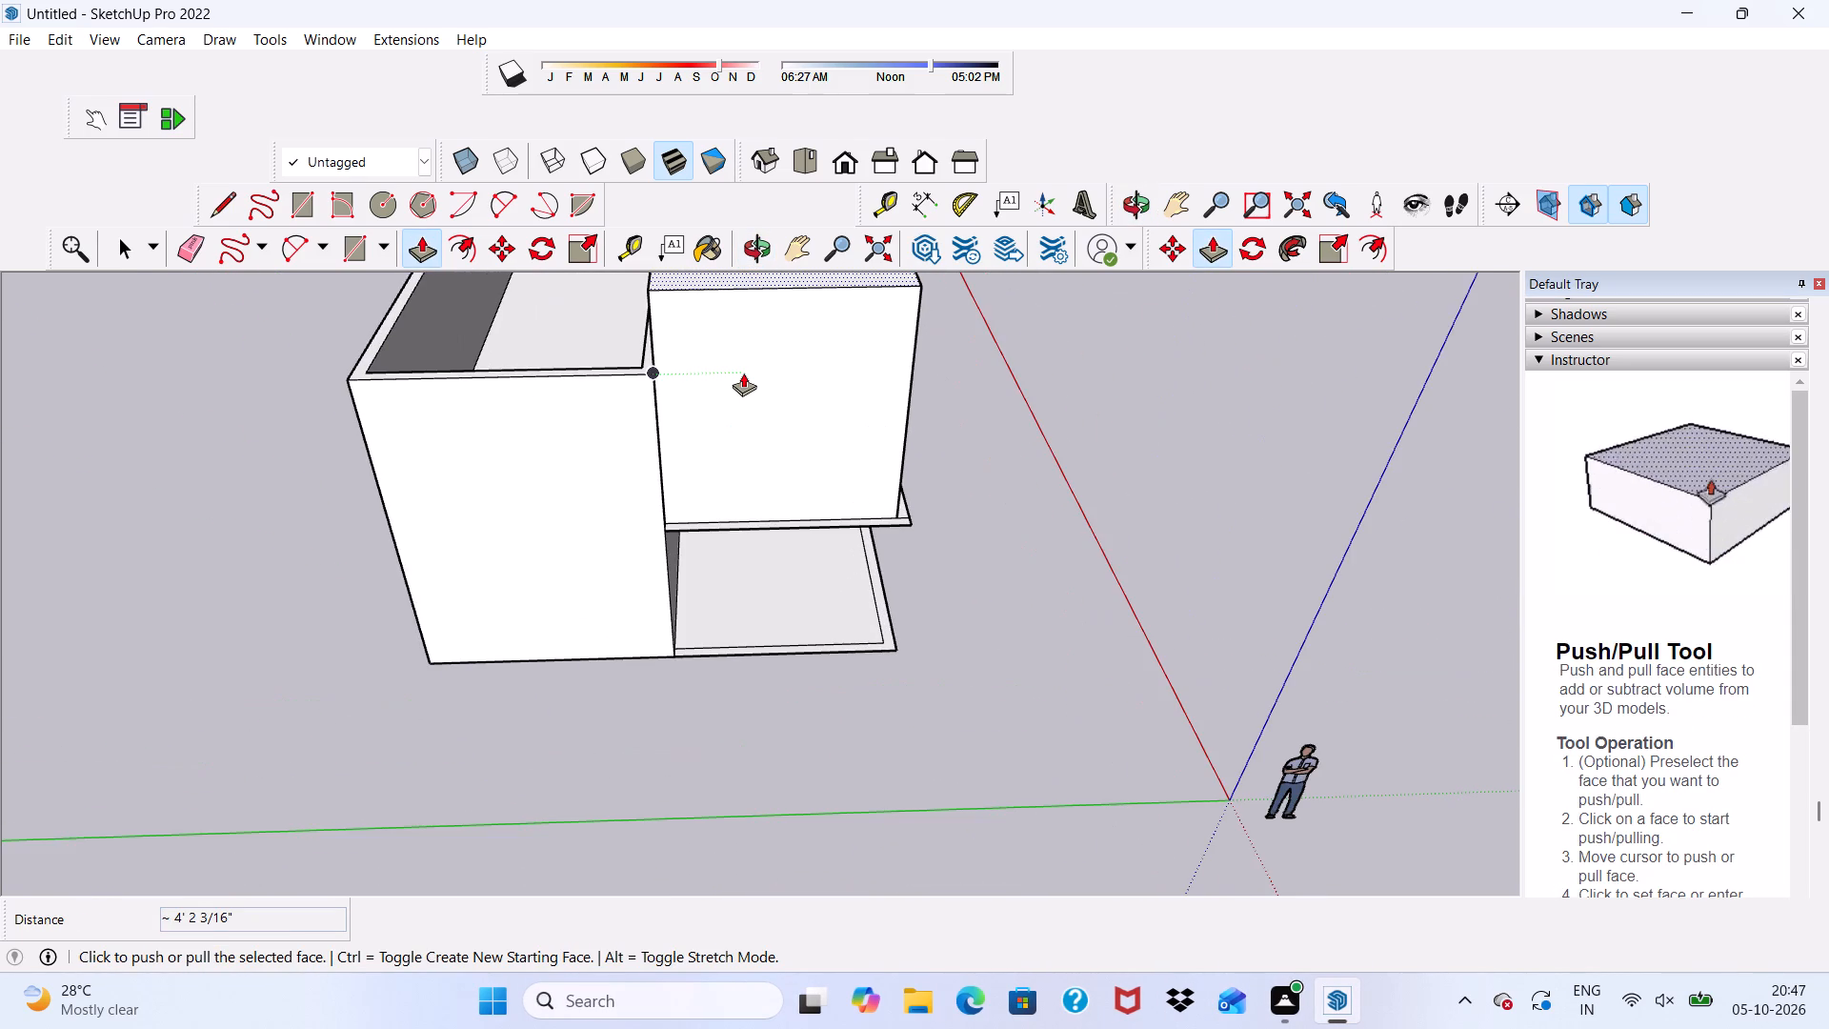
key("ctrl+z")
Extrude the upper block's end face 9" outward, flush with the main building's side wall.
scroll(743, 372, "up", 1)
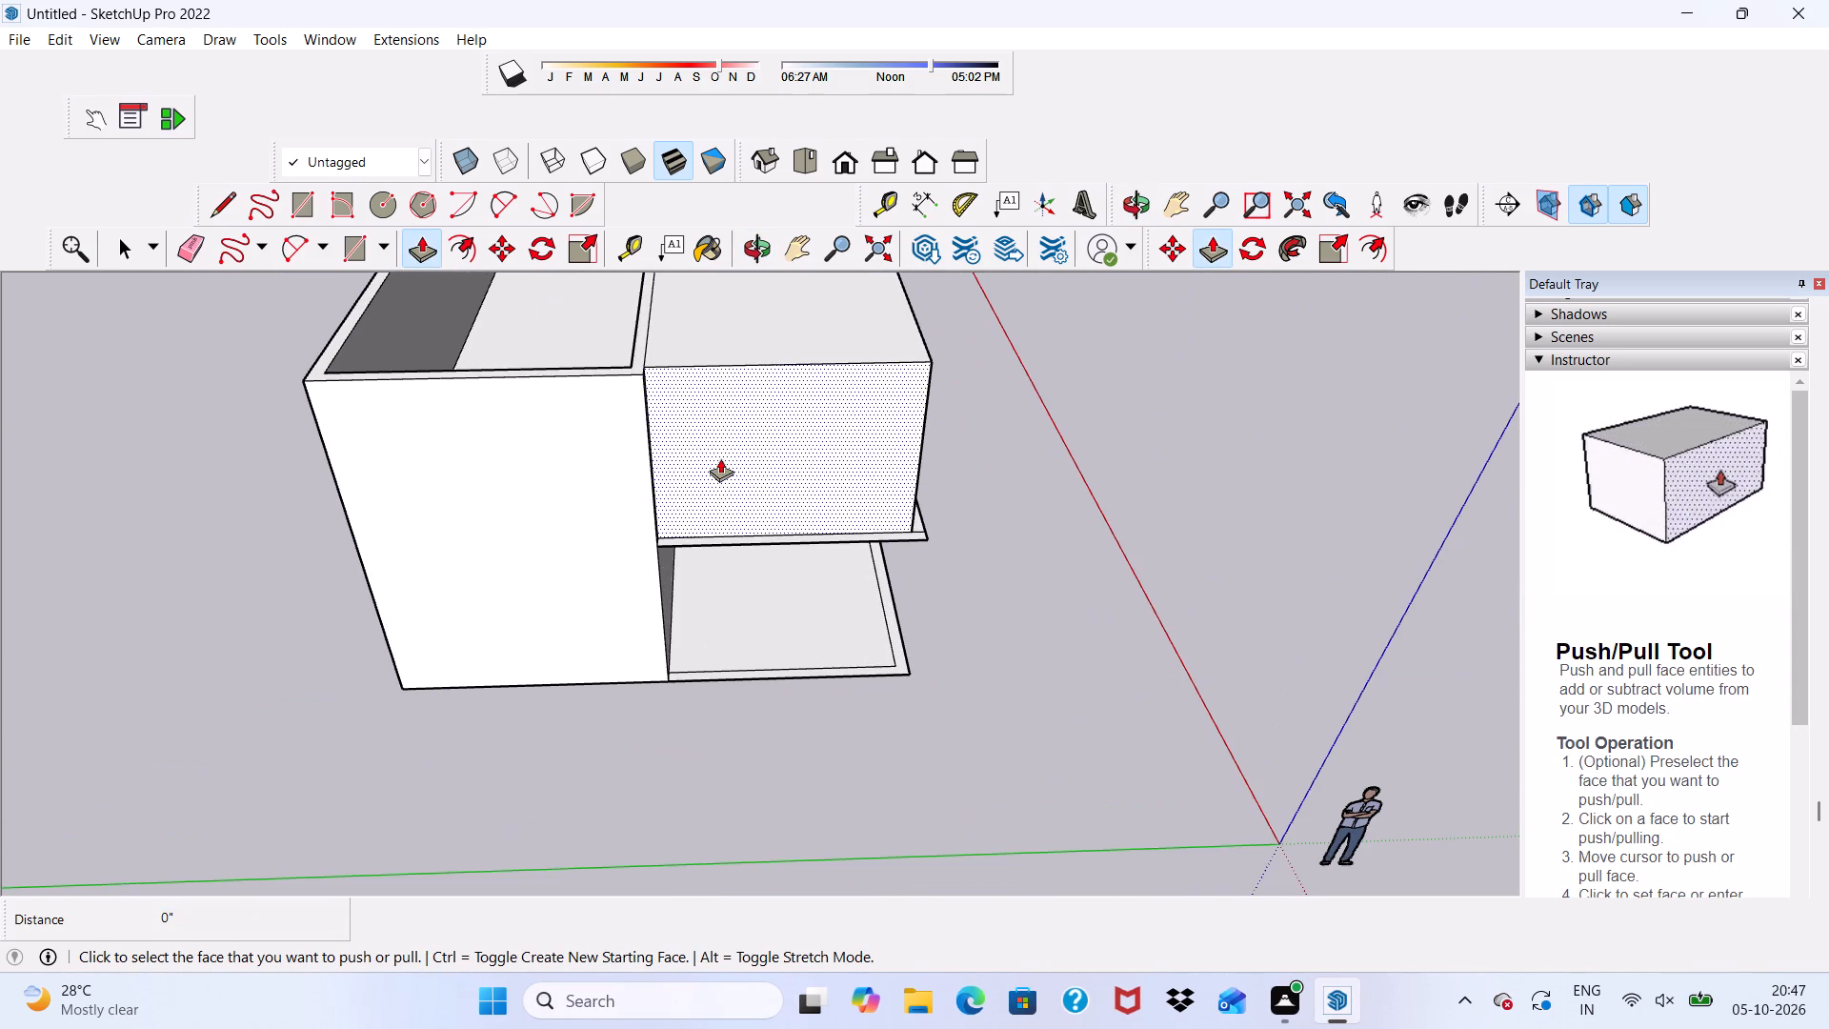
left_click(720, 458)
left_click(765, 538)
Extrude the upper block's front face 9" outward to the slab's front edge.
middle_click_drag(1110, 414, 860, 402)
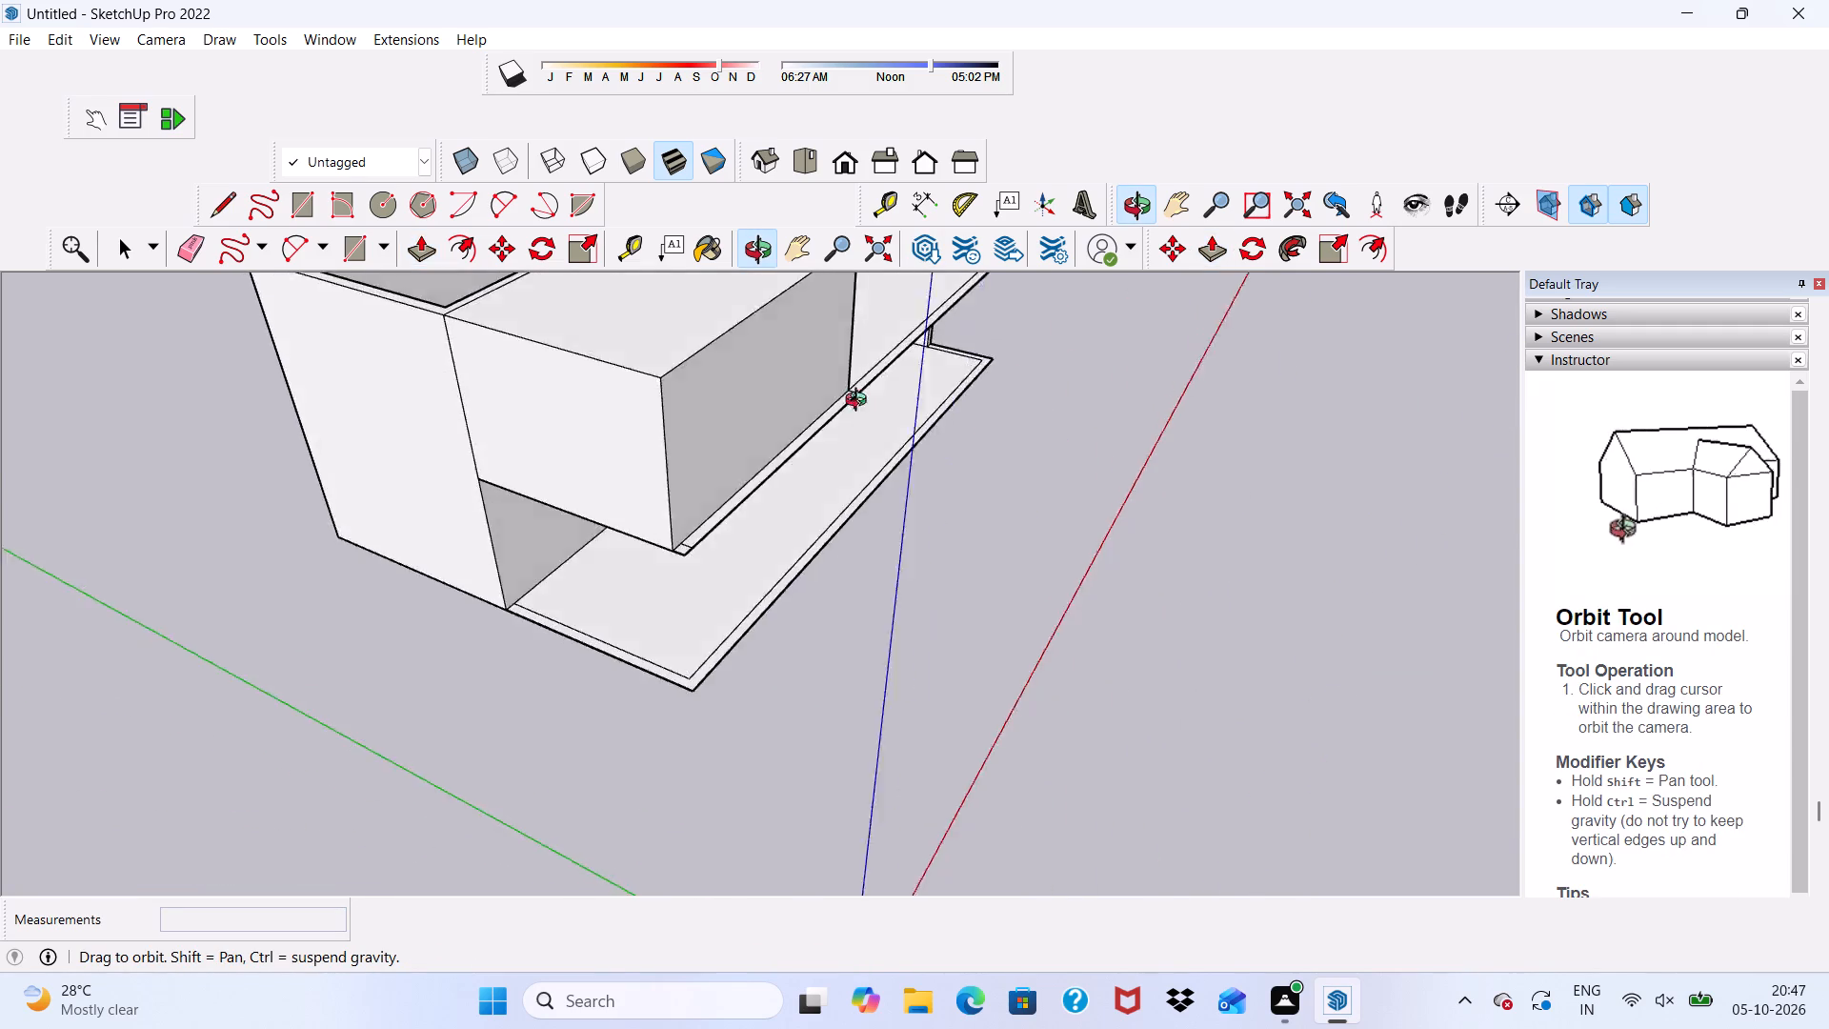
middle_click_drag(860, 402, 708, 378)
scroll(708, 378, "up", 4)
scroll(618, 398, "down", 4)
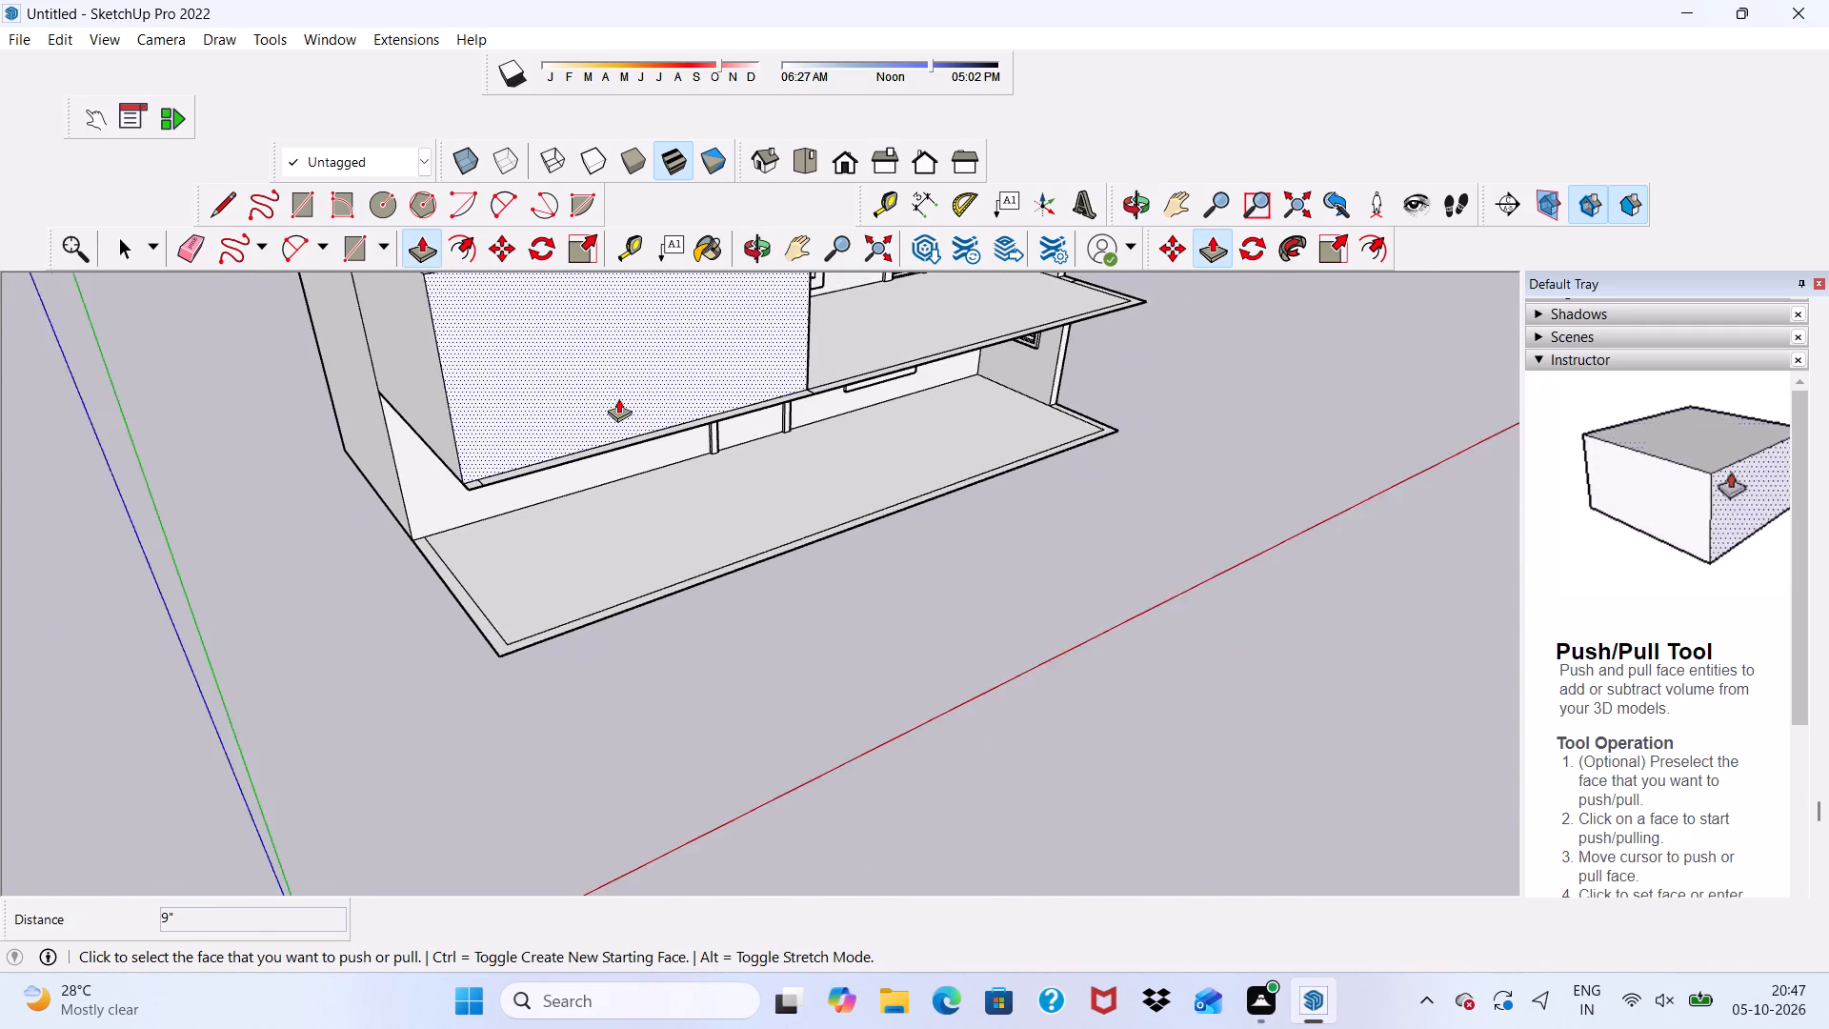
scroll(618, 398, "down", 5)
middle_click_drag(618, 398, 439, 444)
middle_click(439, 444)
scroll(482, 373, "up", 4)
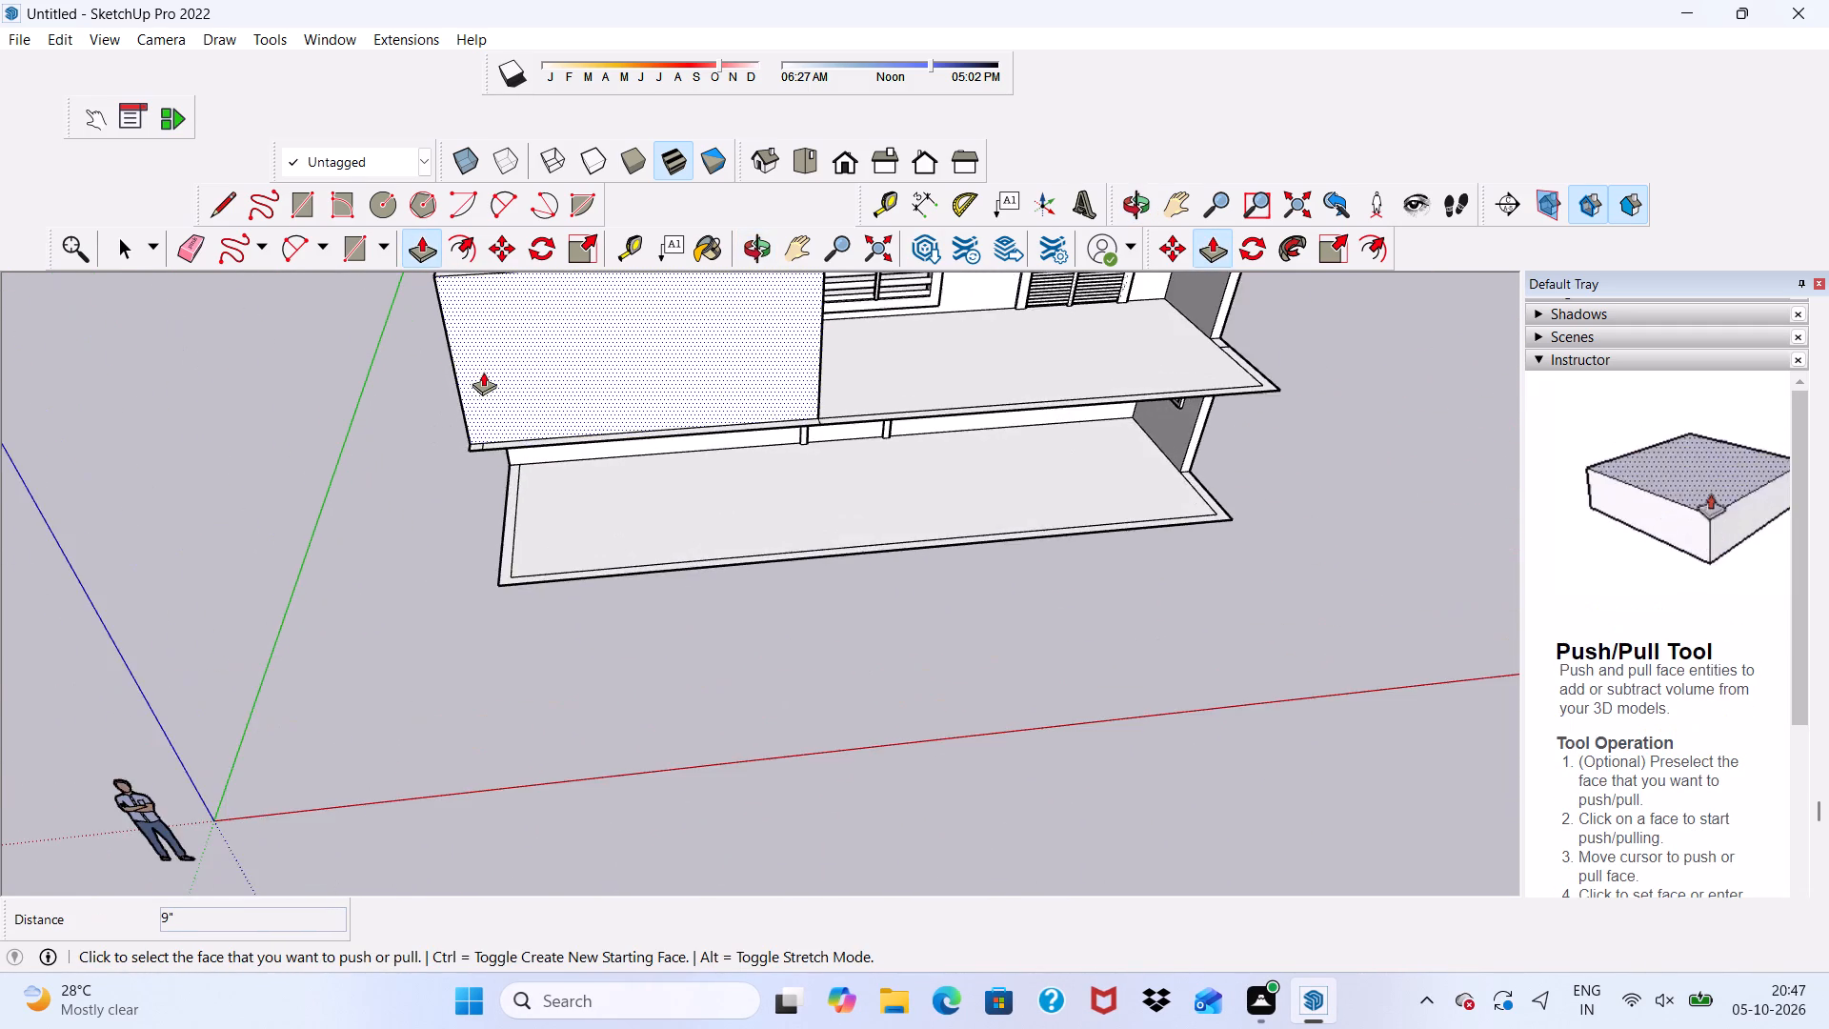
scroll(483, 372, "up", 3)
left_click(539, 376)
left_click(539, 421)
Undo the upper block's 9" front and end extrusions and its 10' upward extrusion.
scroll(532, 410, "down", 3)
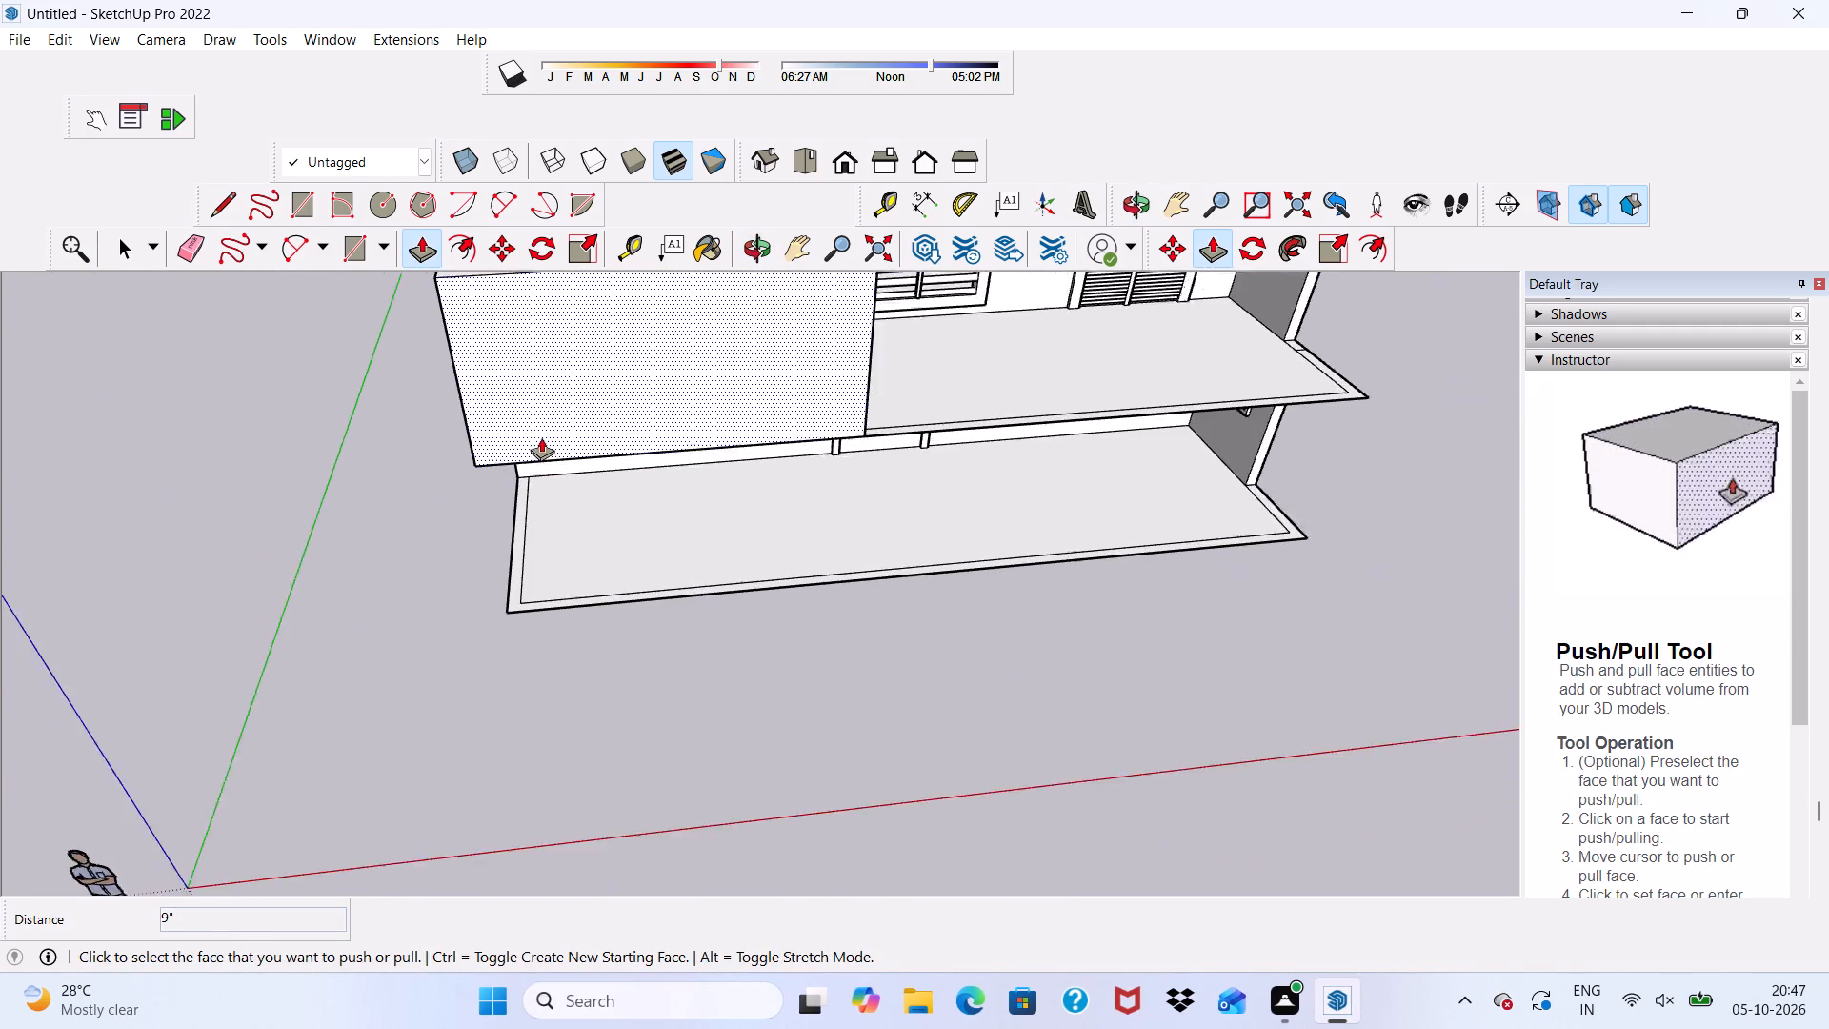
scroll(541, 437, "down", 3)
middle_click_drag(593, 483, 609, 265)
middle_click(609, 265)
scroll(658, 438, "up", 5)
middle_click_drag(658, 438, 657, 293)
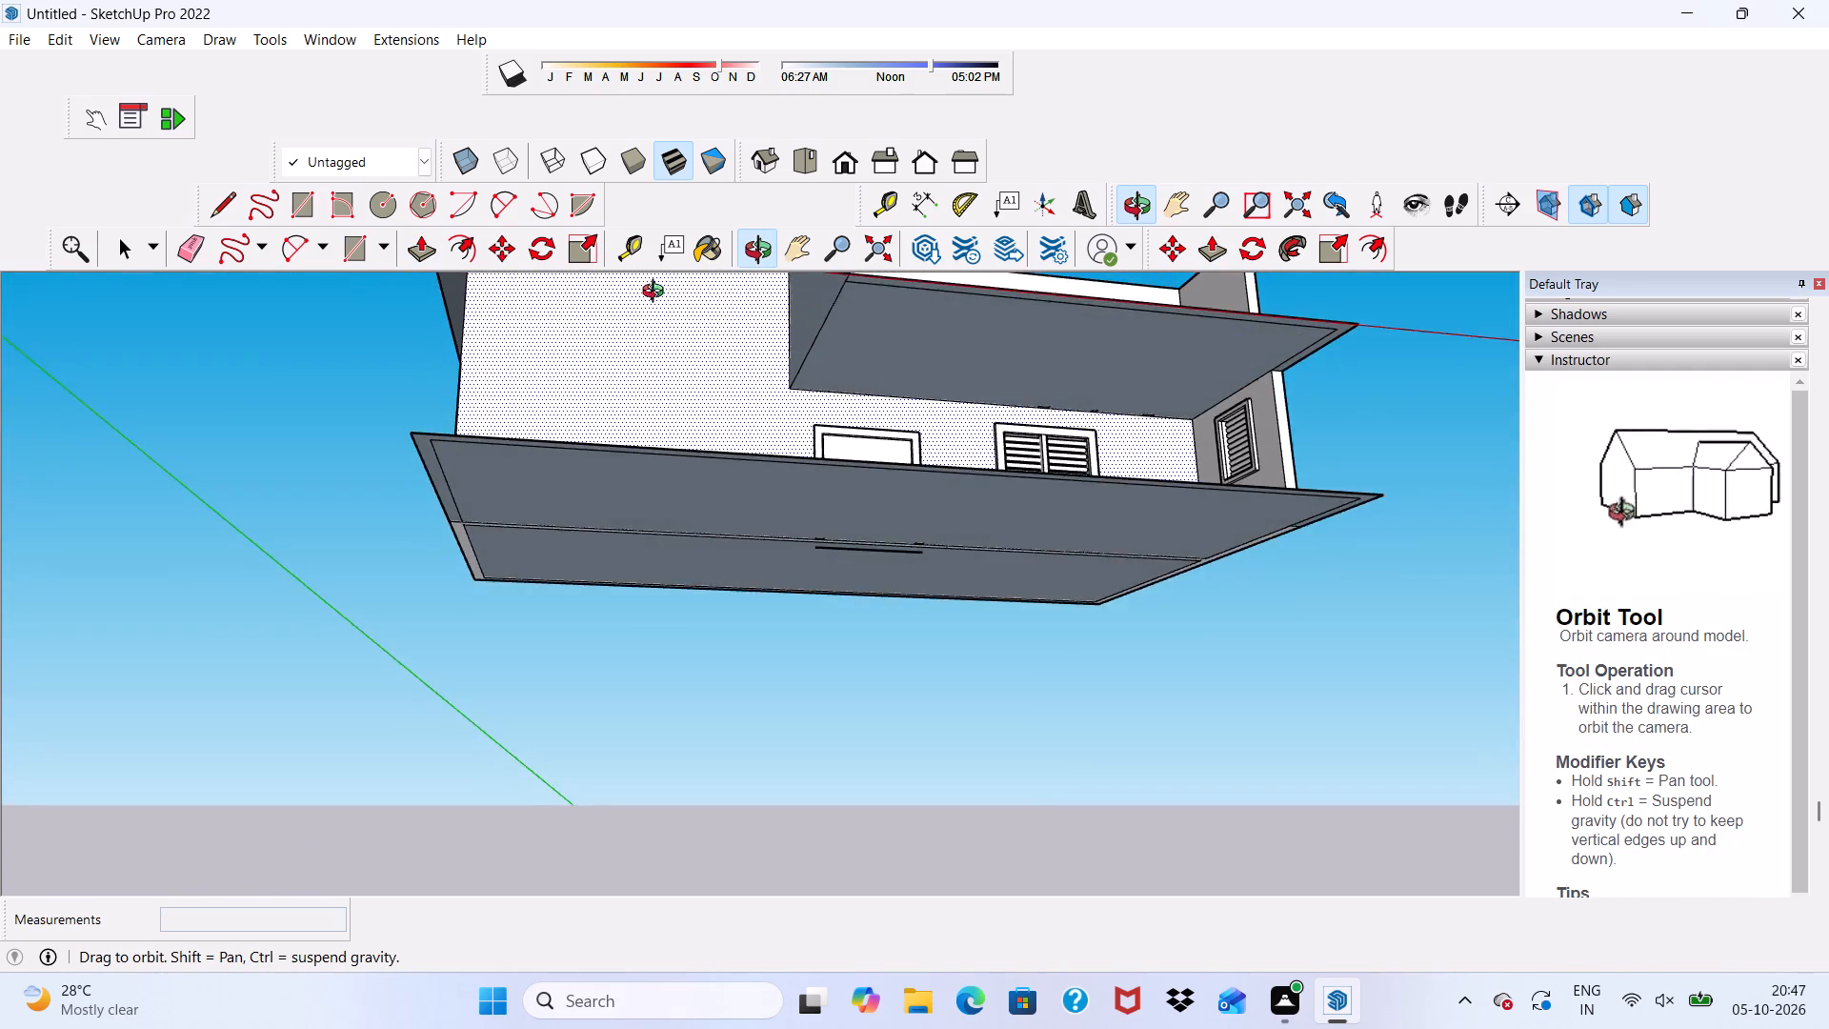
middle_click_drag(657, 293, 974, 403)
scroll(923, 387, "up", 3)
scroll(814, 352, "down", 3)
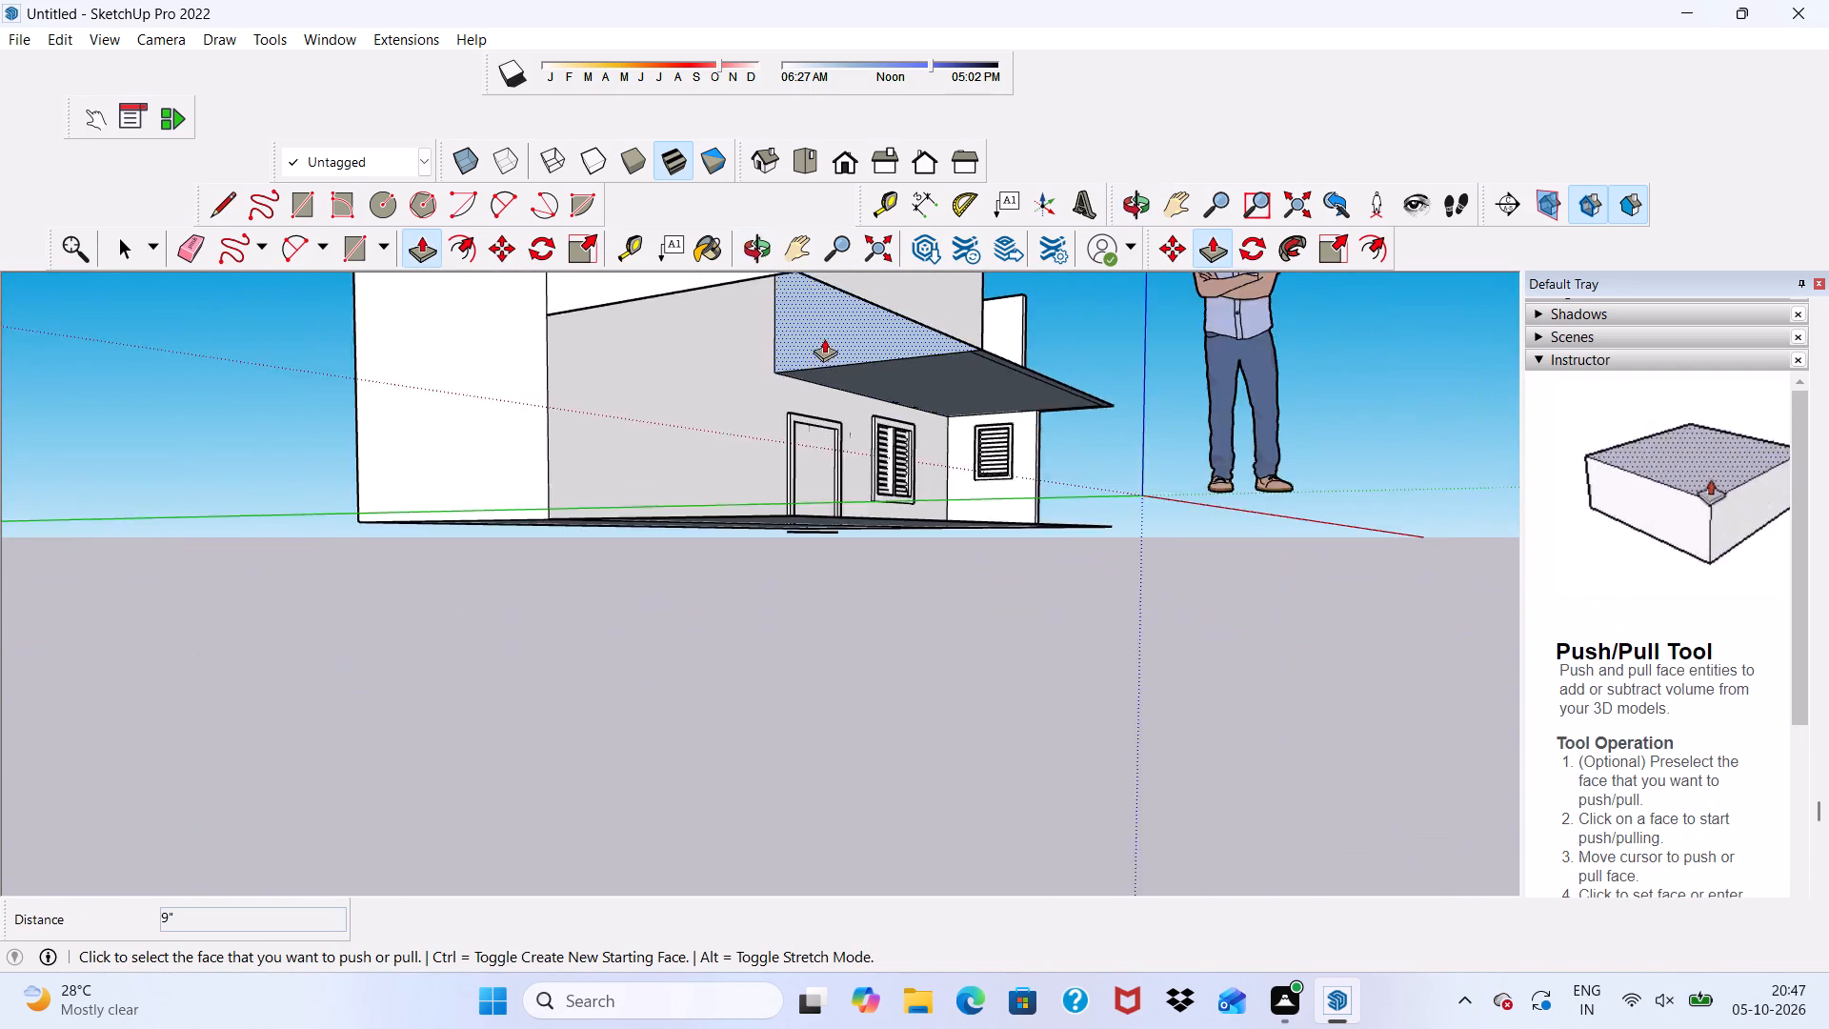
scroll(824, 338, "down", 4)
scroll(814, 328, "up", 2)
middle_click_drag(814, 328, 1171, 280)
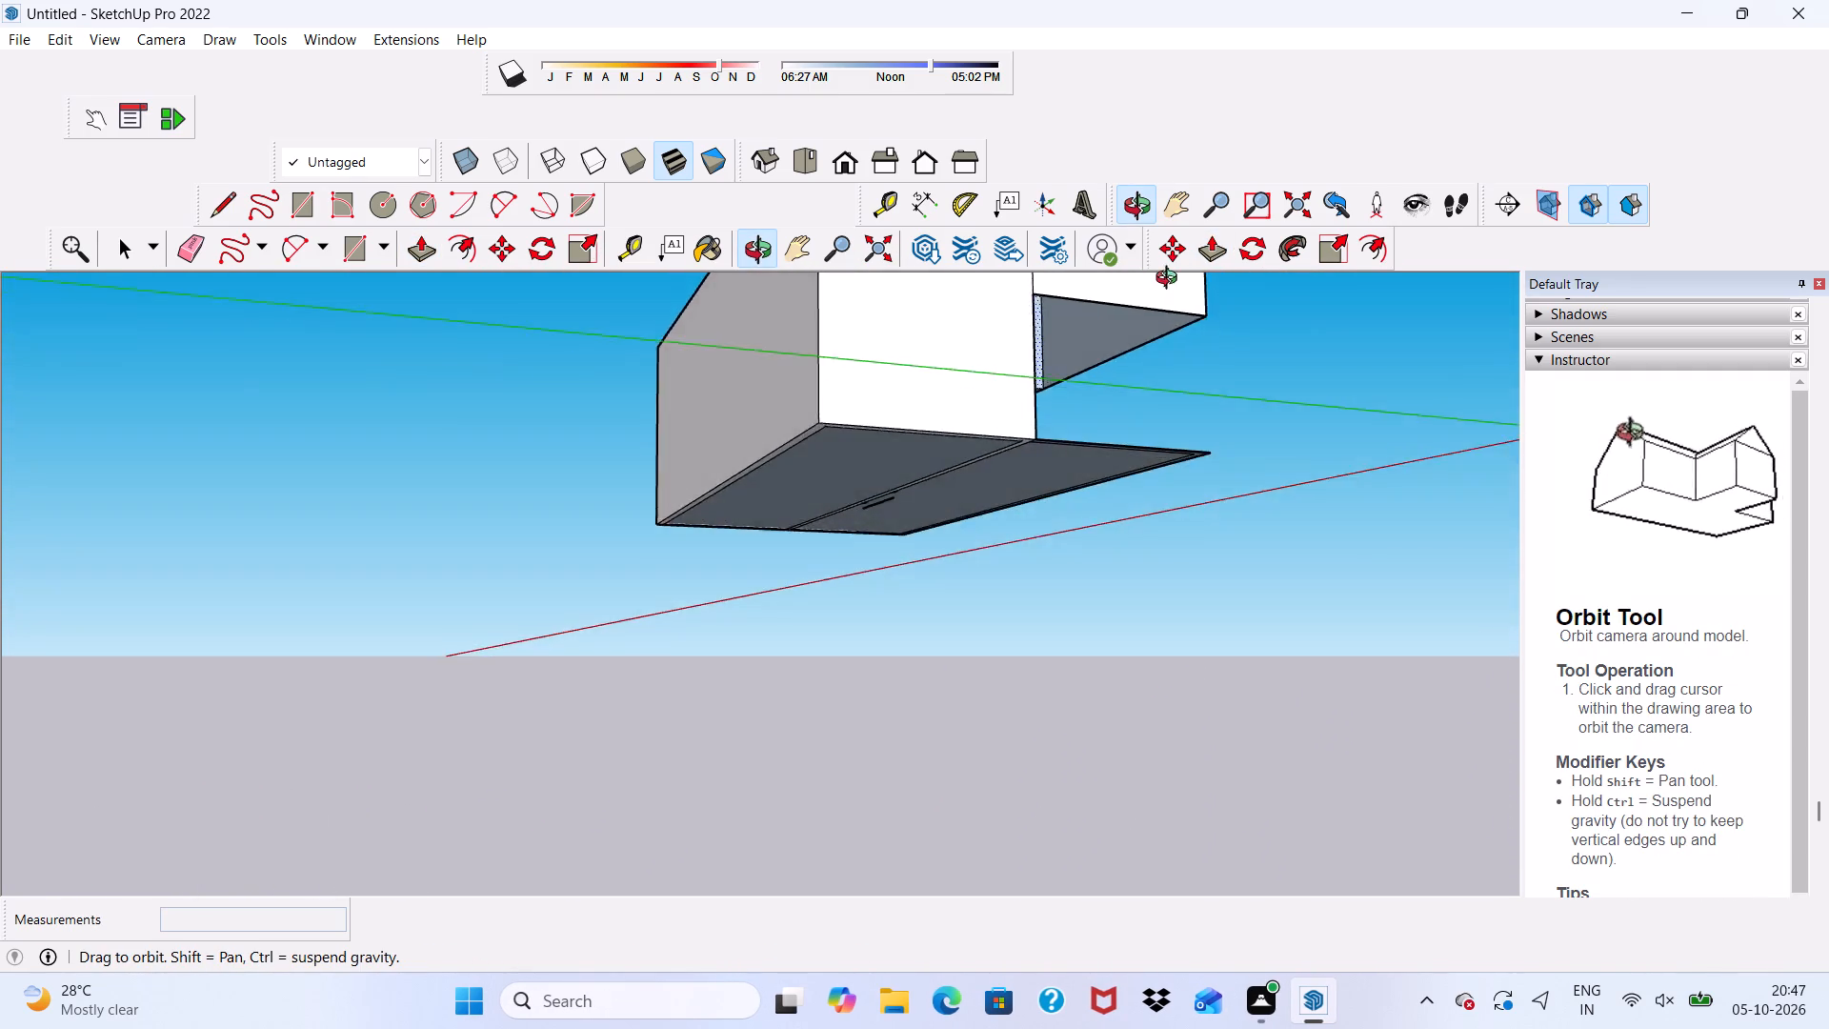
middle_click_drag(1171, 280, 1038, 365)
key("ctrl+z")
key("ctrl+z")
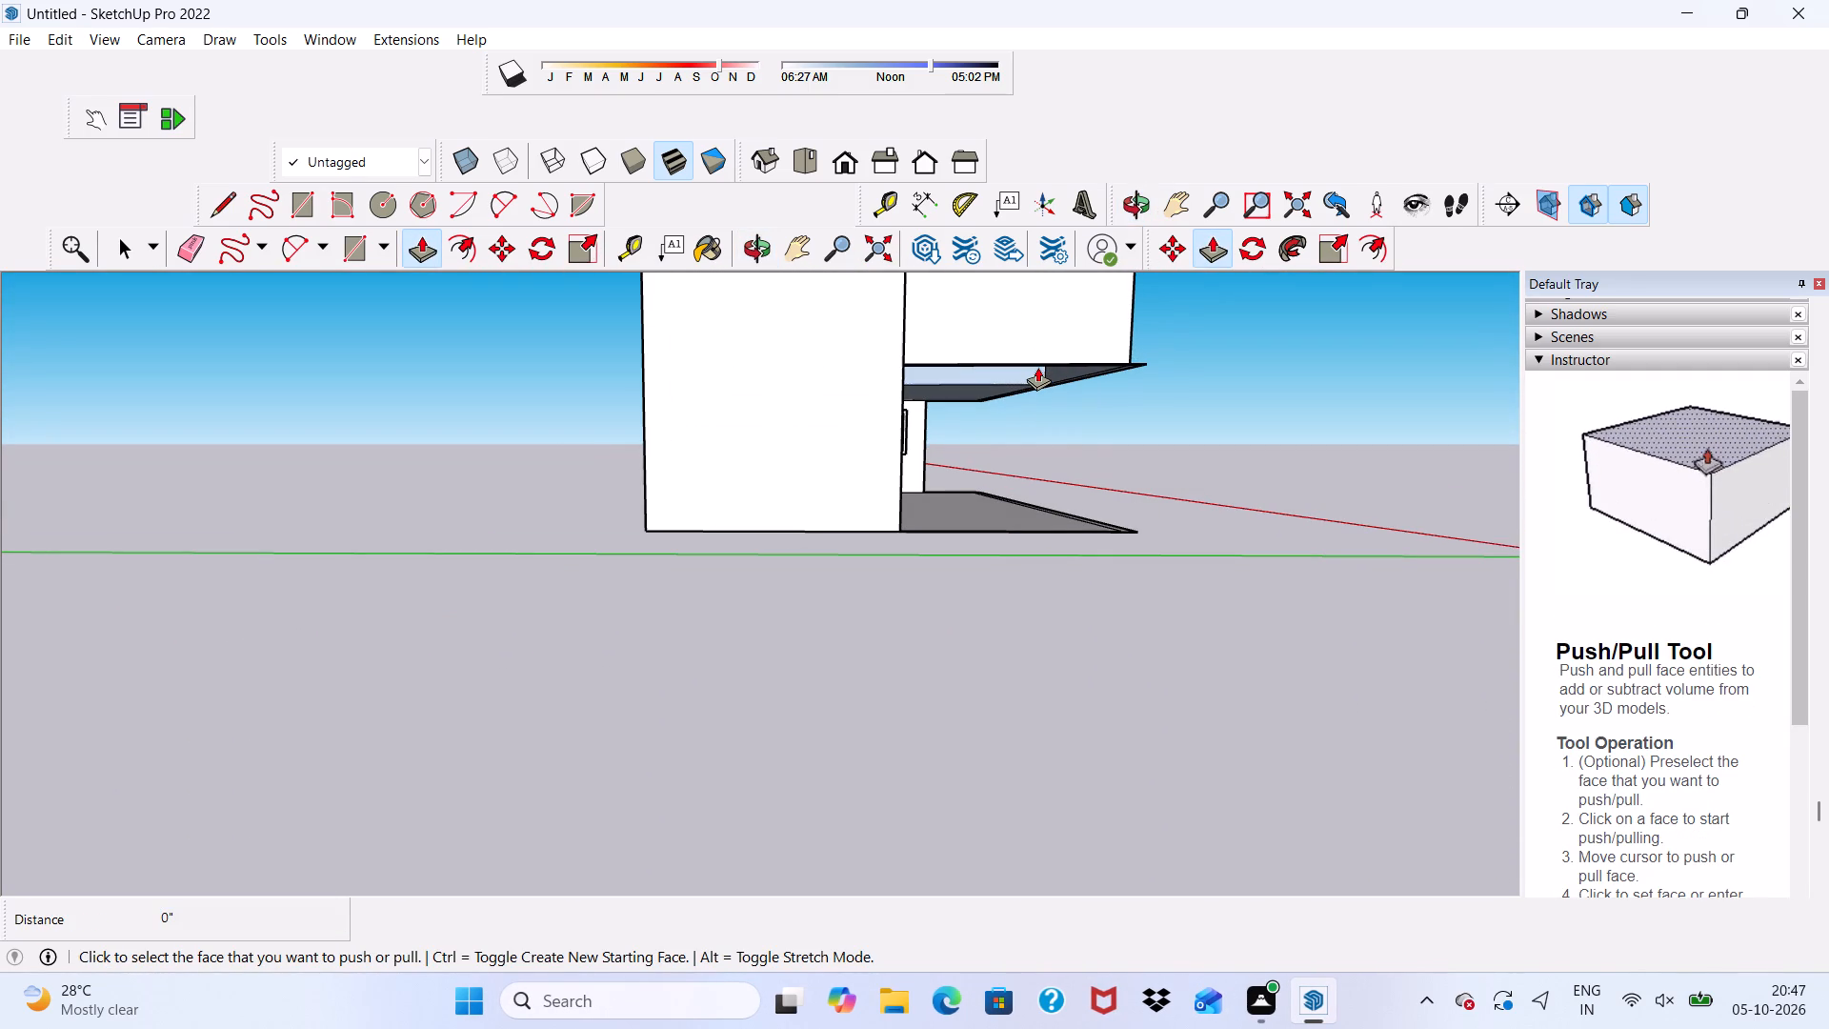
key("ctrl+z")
Extrude the rectangle from the upper slab's underside 10' down to the ground-floor slab, keeping the starting face.
middle_click_drag(1044, 377, 939, 325)
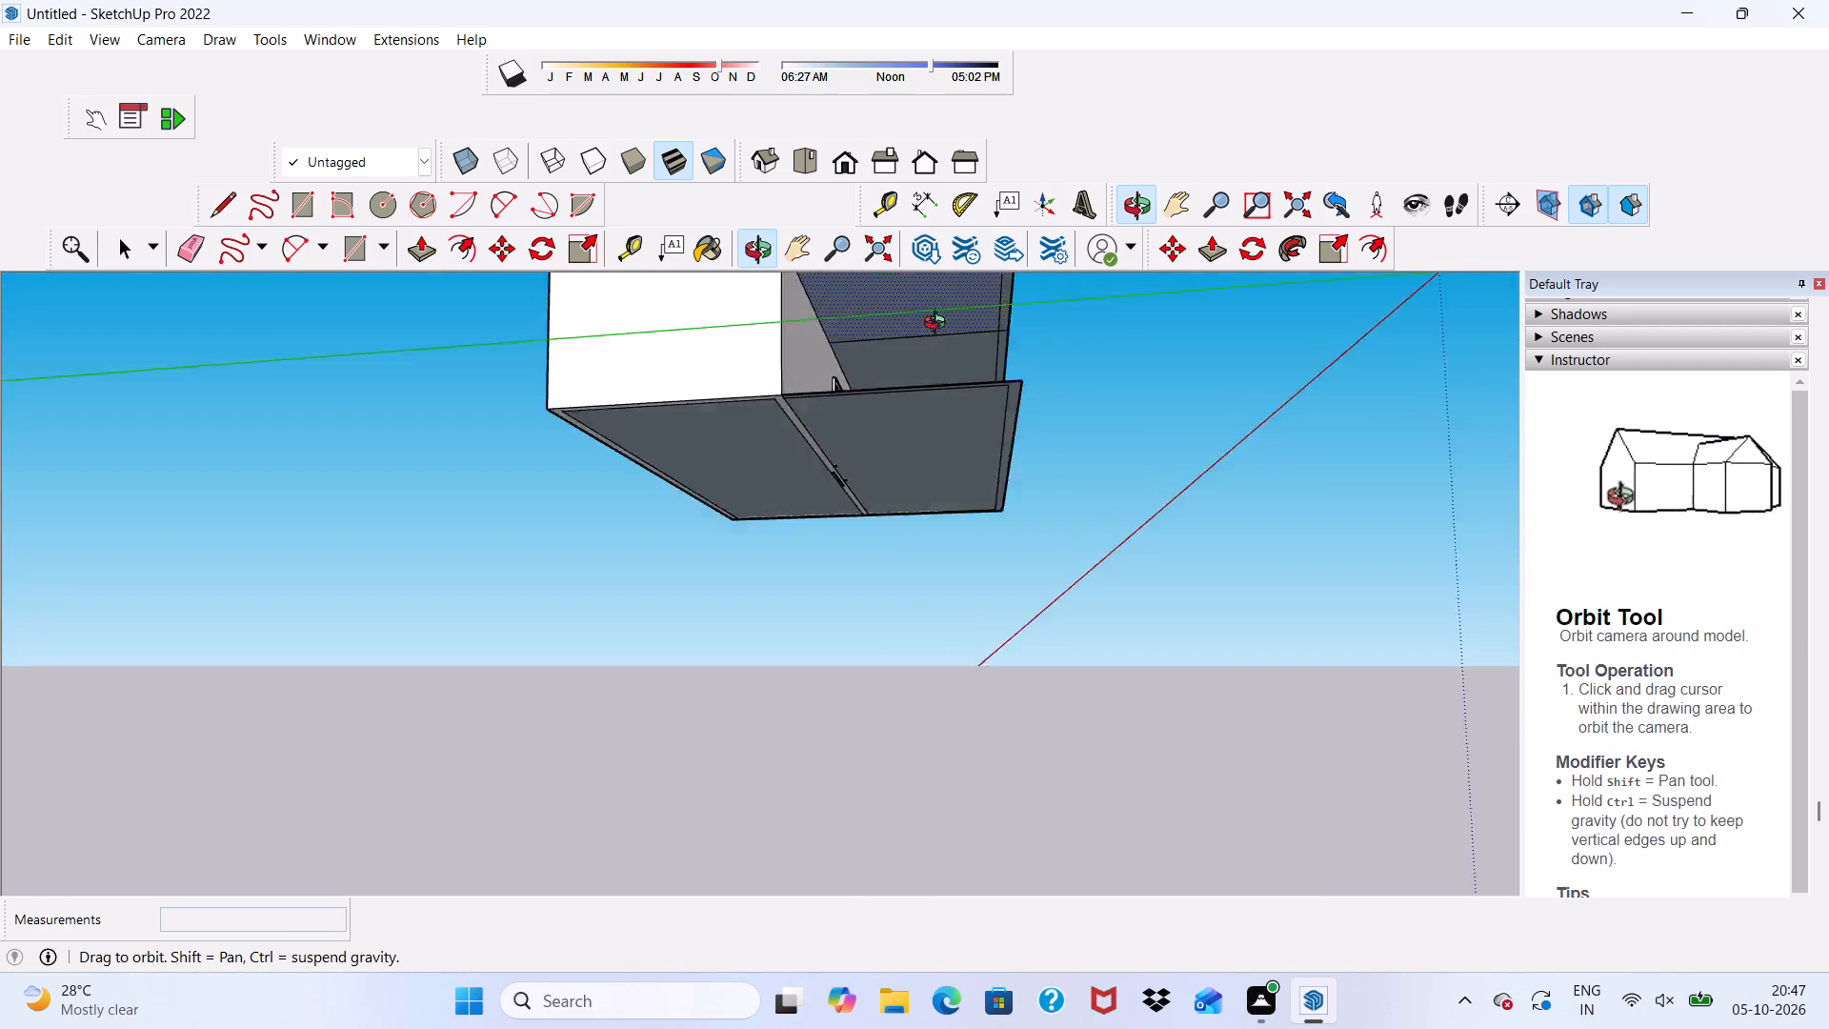
middle_click_drag(939, 325, 924, 346)
scroll(914, 353, "up", 3)
left_click(907, 331)
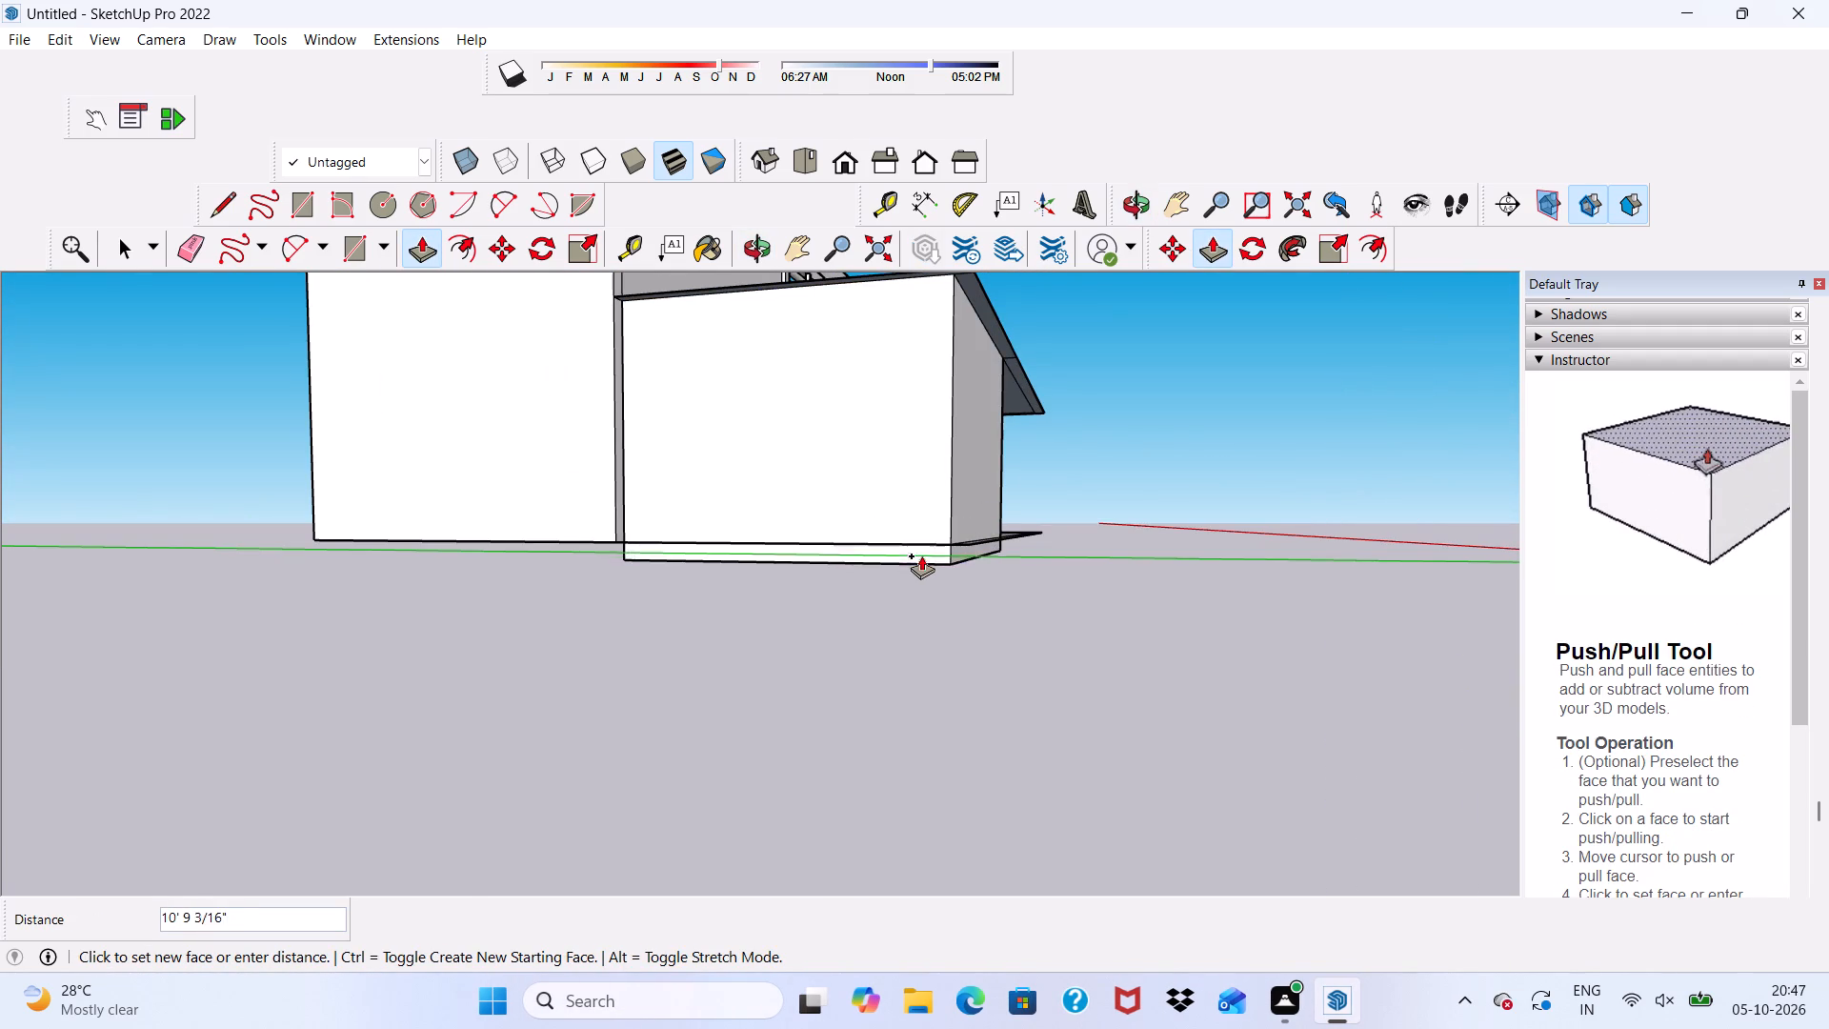
scroll(934, 538, "up", 3)
middle_click_drag(939, 534, 792, 603)
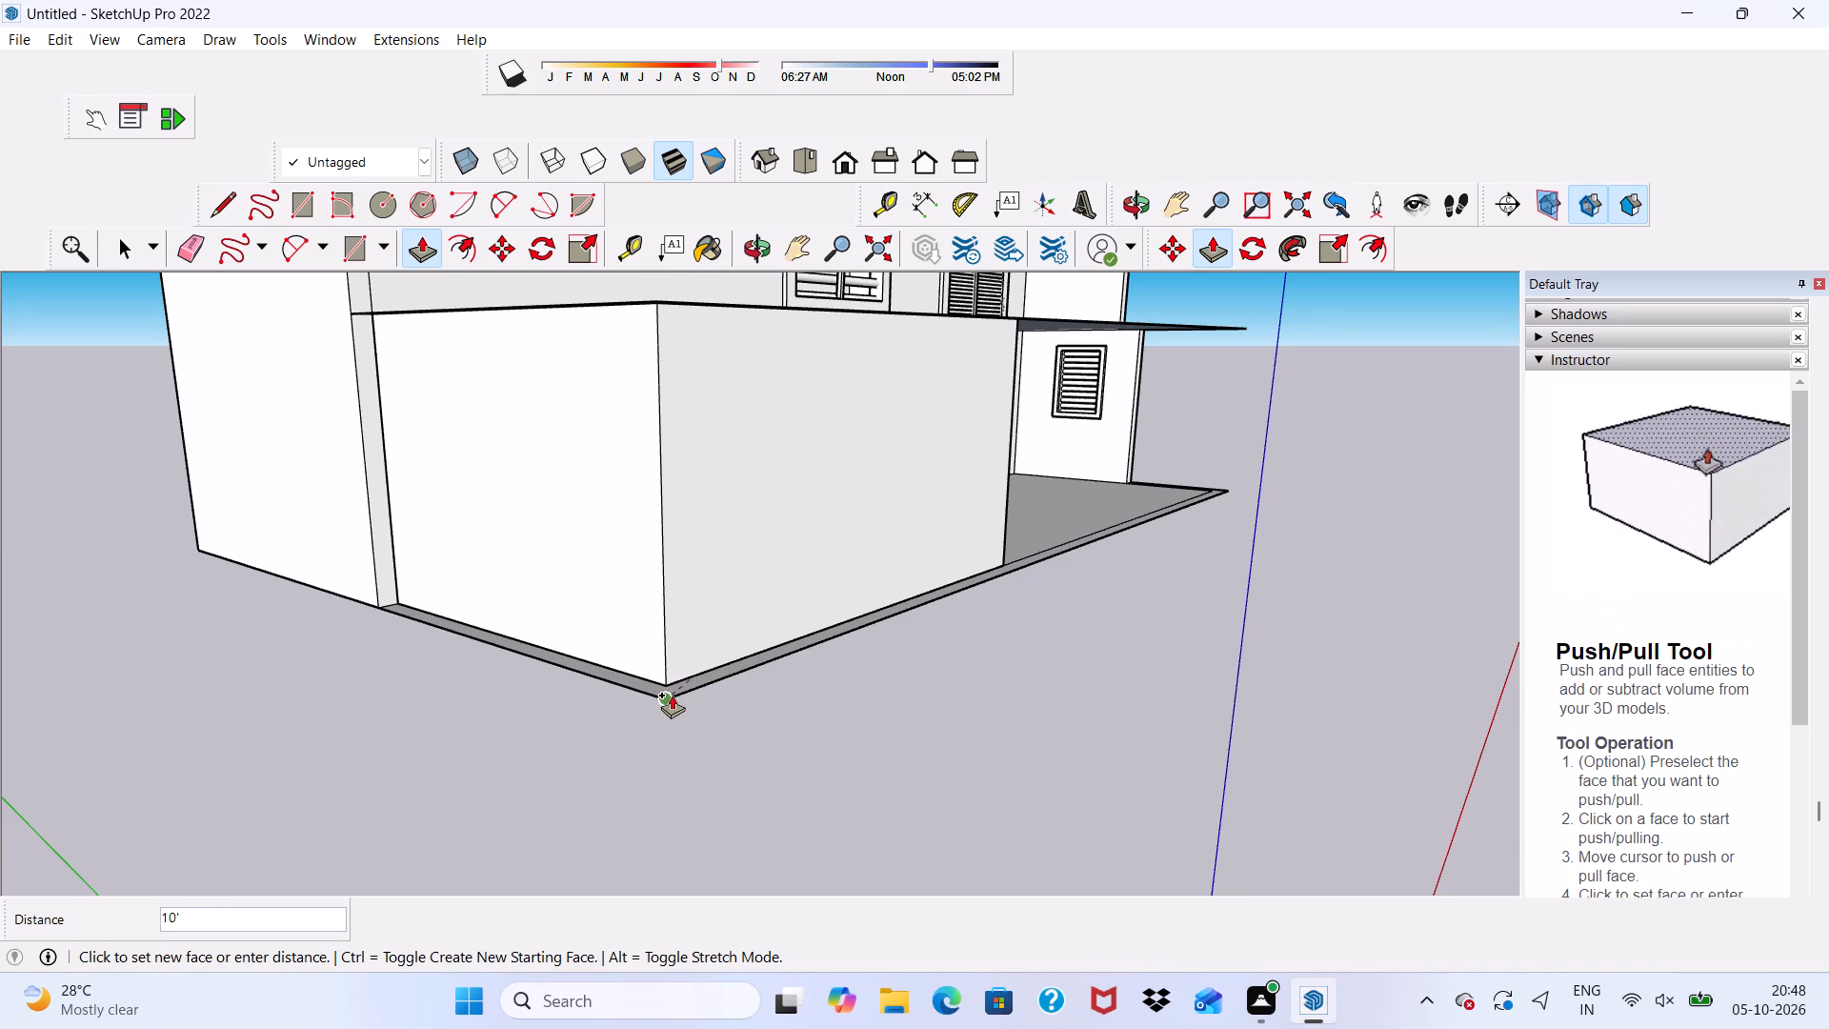
left_click(672, 693)
Extrude the ground-floor block's end face 9" outward, flush with the main building's side wall.
scroll(699, 548, "down", 1)
middle_click_drag(699, 548, 170, 560)
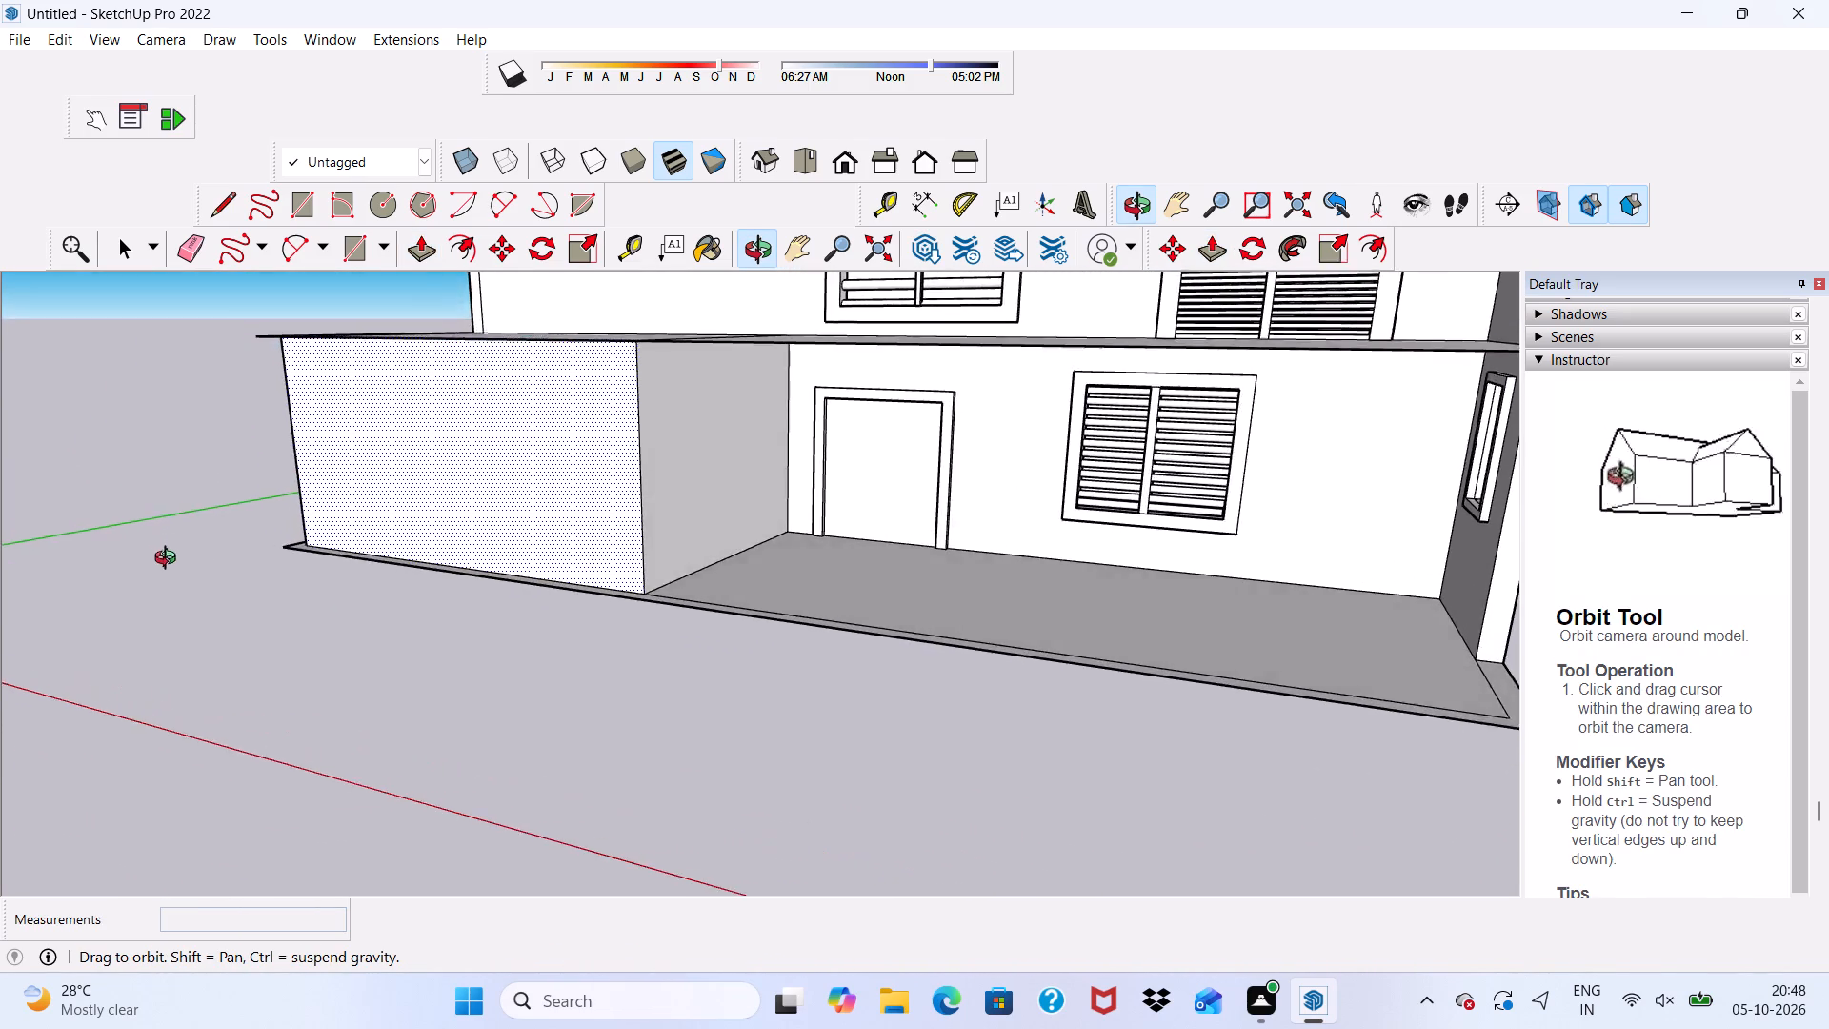
middle_click_drag(170, 560, 262, 575)
middle_click_drag(553, 546, 1057, 512)
left_click(354, 546)
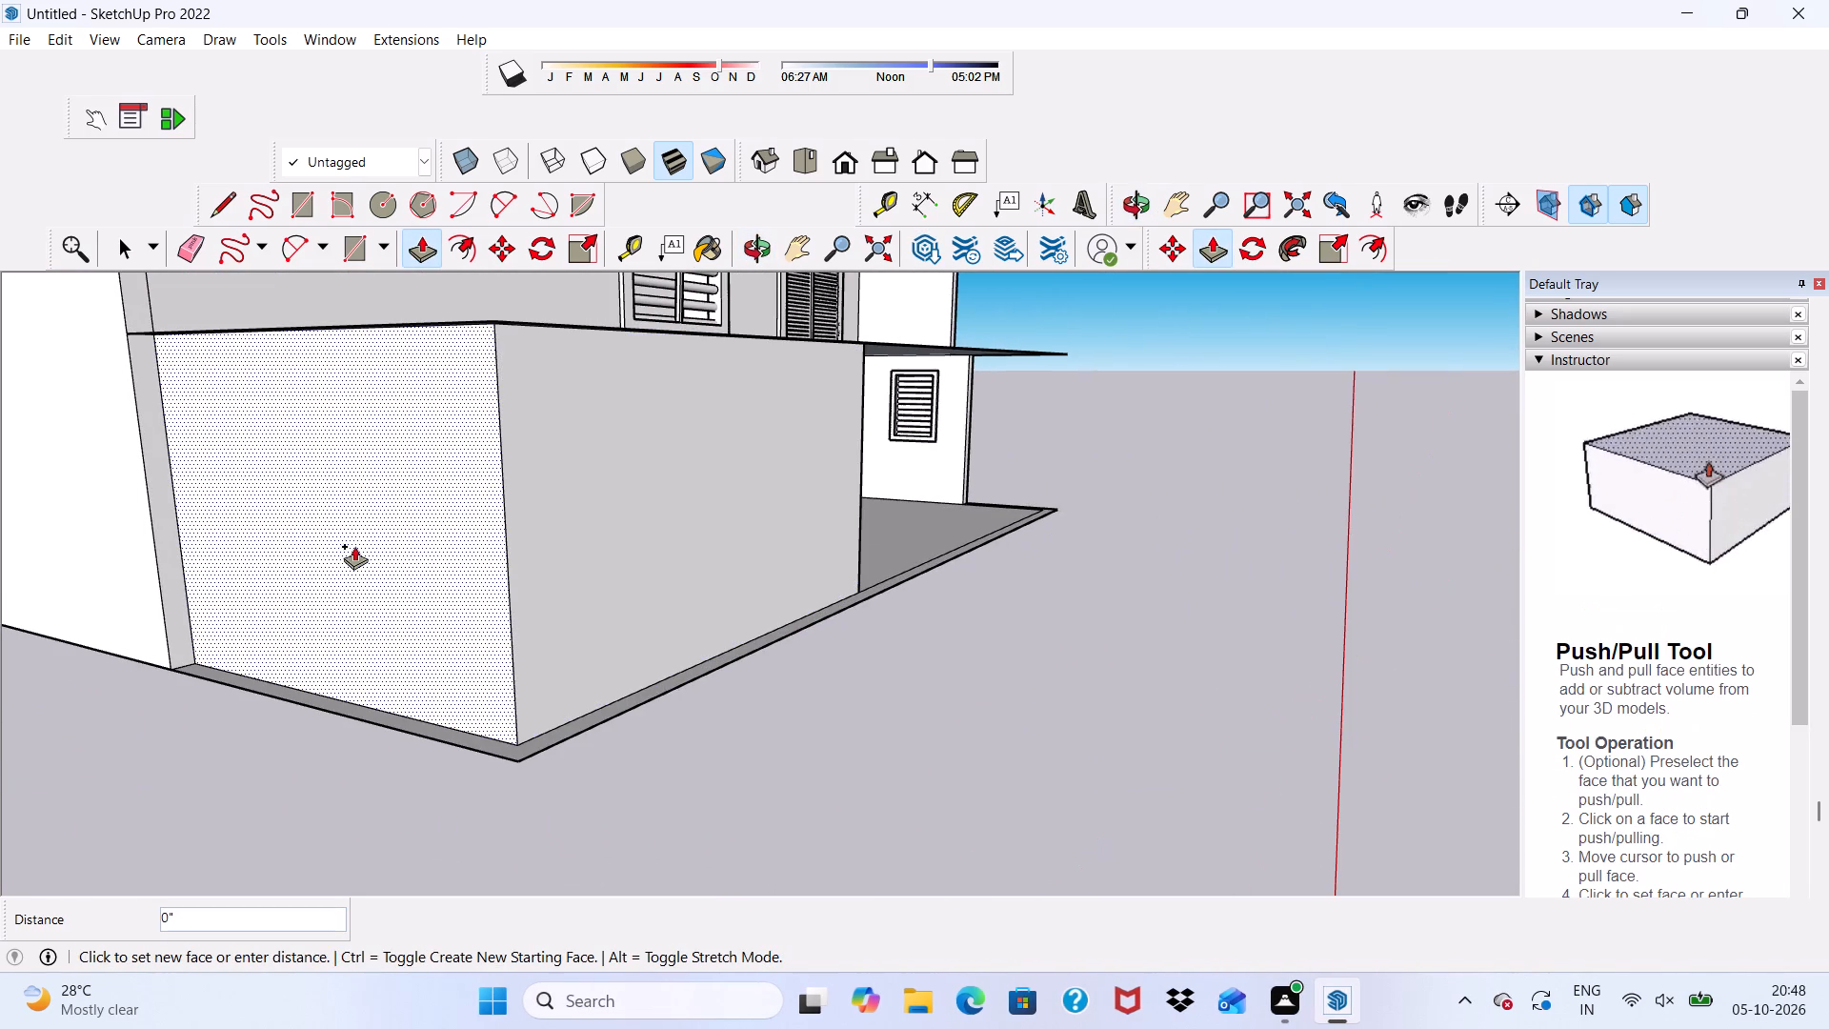
scroll(194, 489, "down", 5)
middle_click_drag(194, 489, 658, 473)
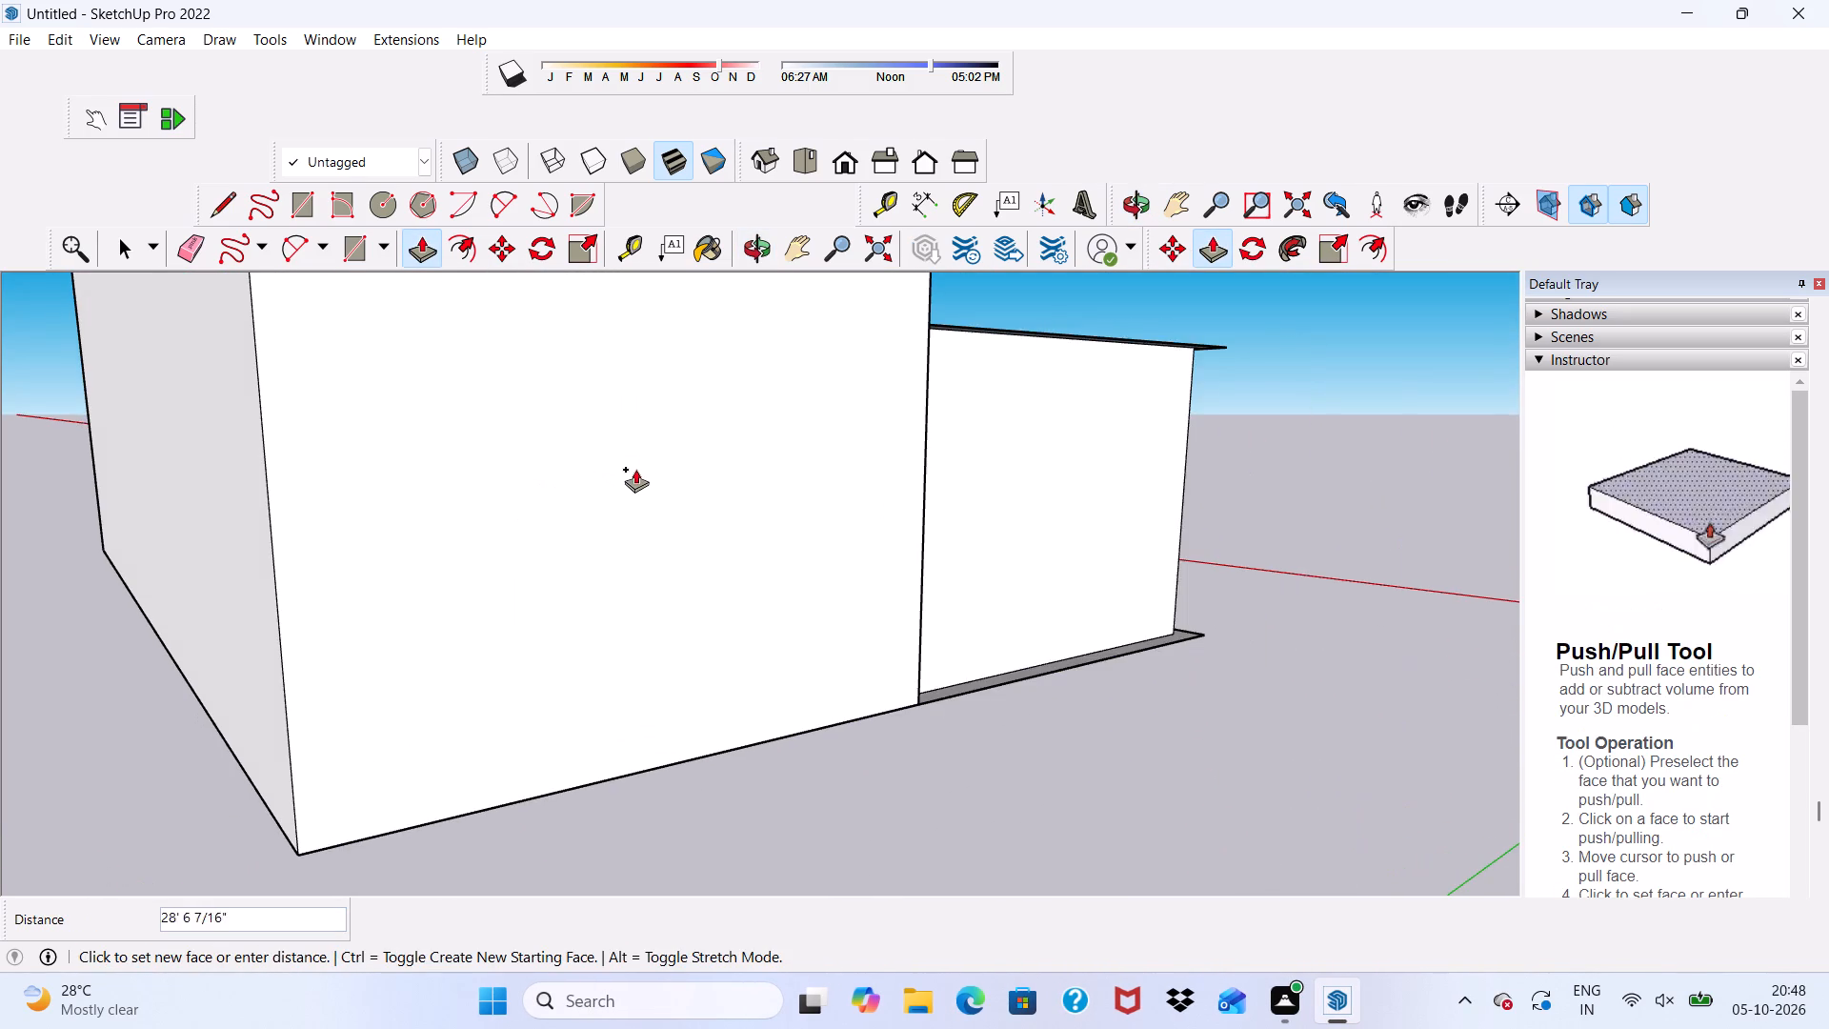
left_click(634, 461)
Extrude the rectangle on top of the upper slab 10' upward to the top corner of the main wall.
scroll(1166, 313, "down", 3)
middle_click_drag(1175, 313, 719, 516)
scroll(685, 524, "up", 2)
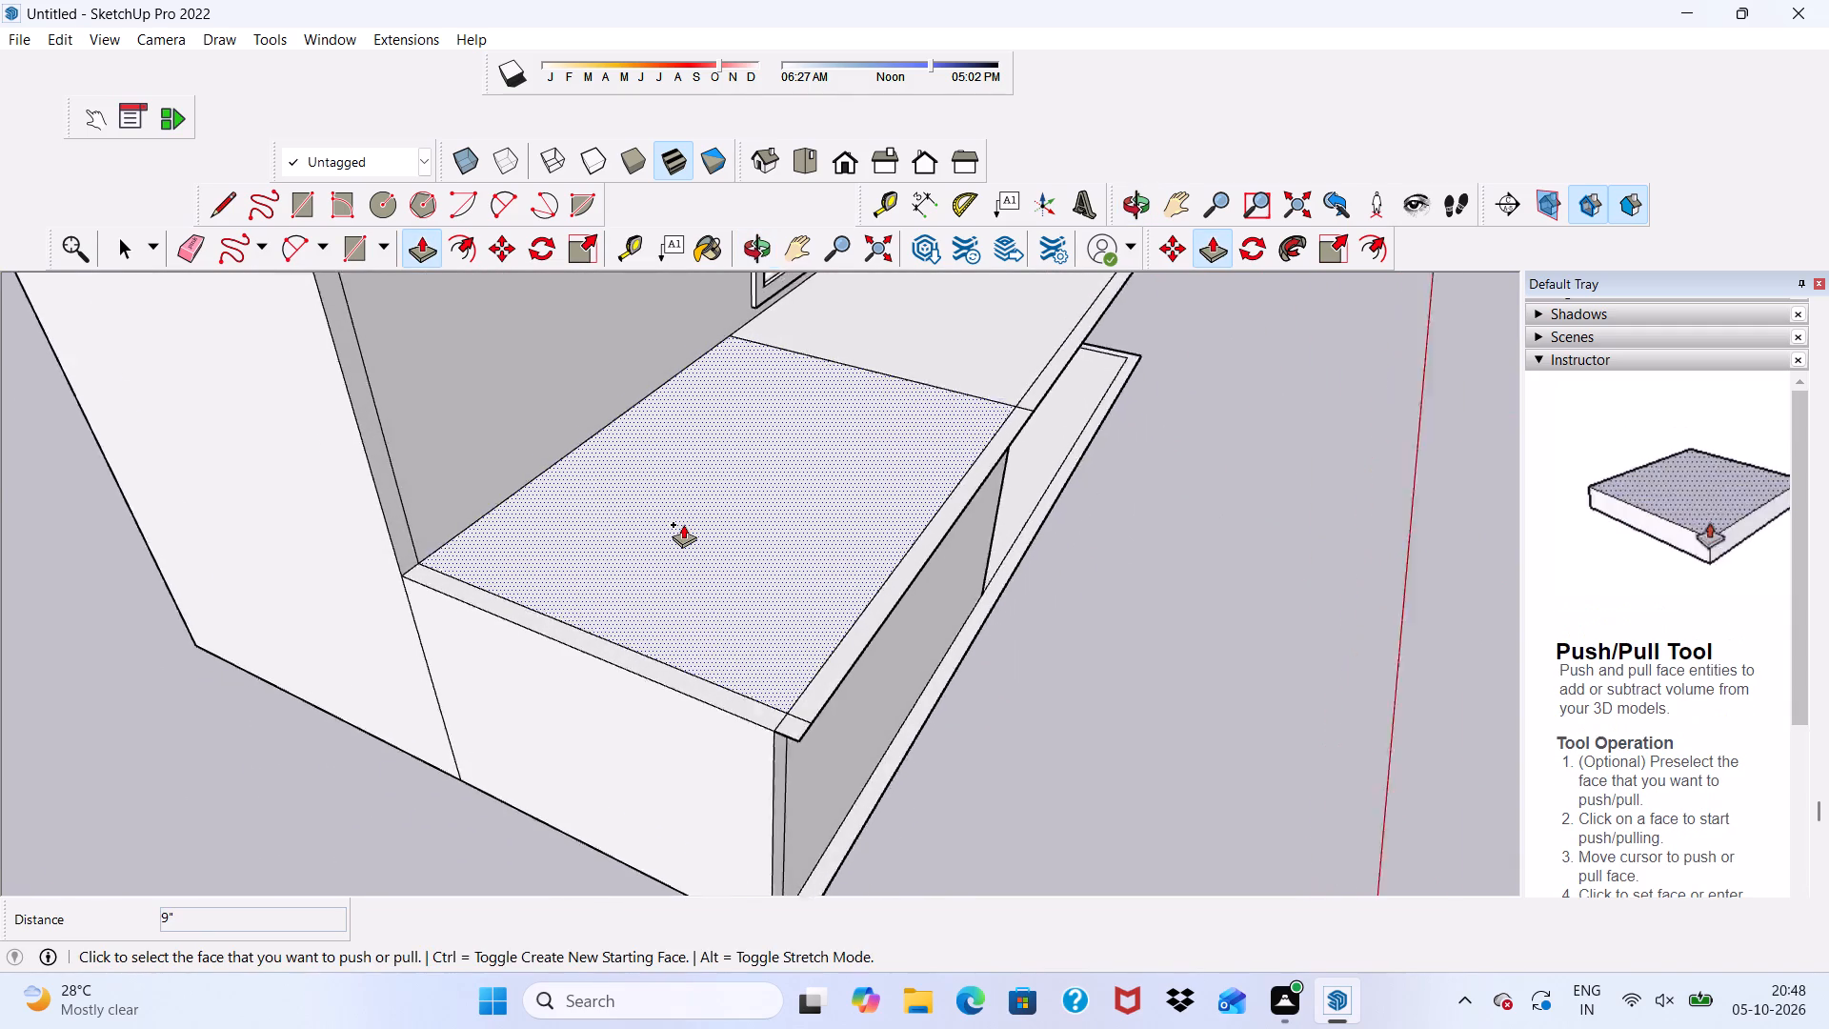
scroll(683, 524, "up", 1)
left_click(683, 524)
scroll(270, 371, "down", 15)
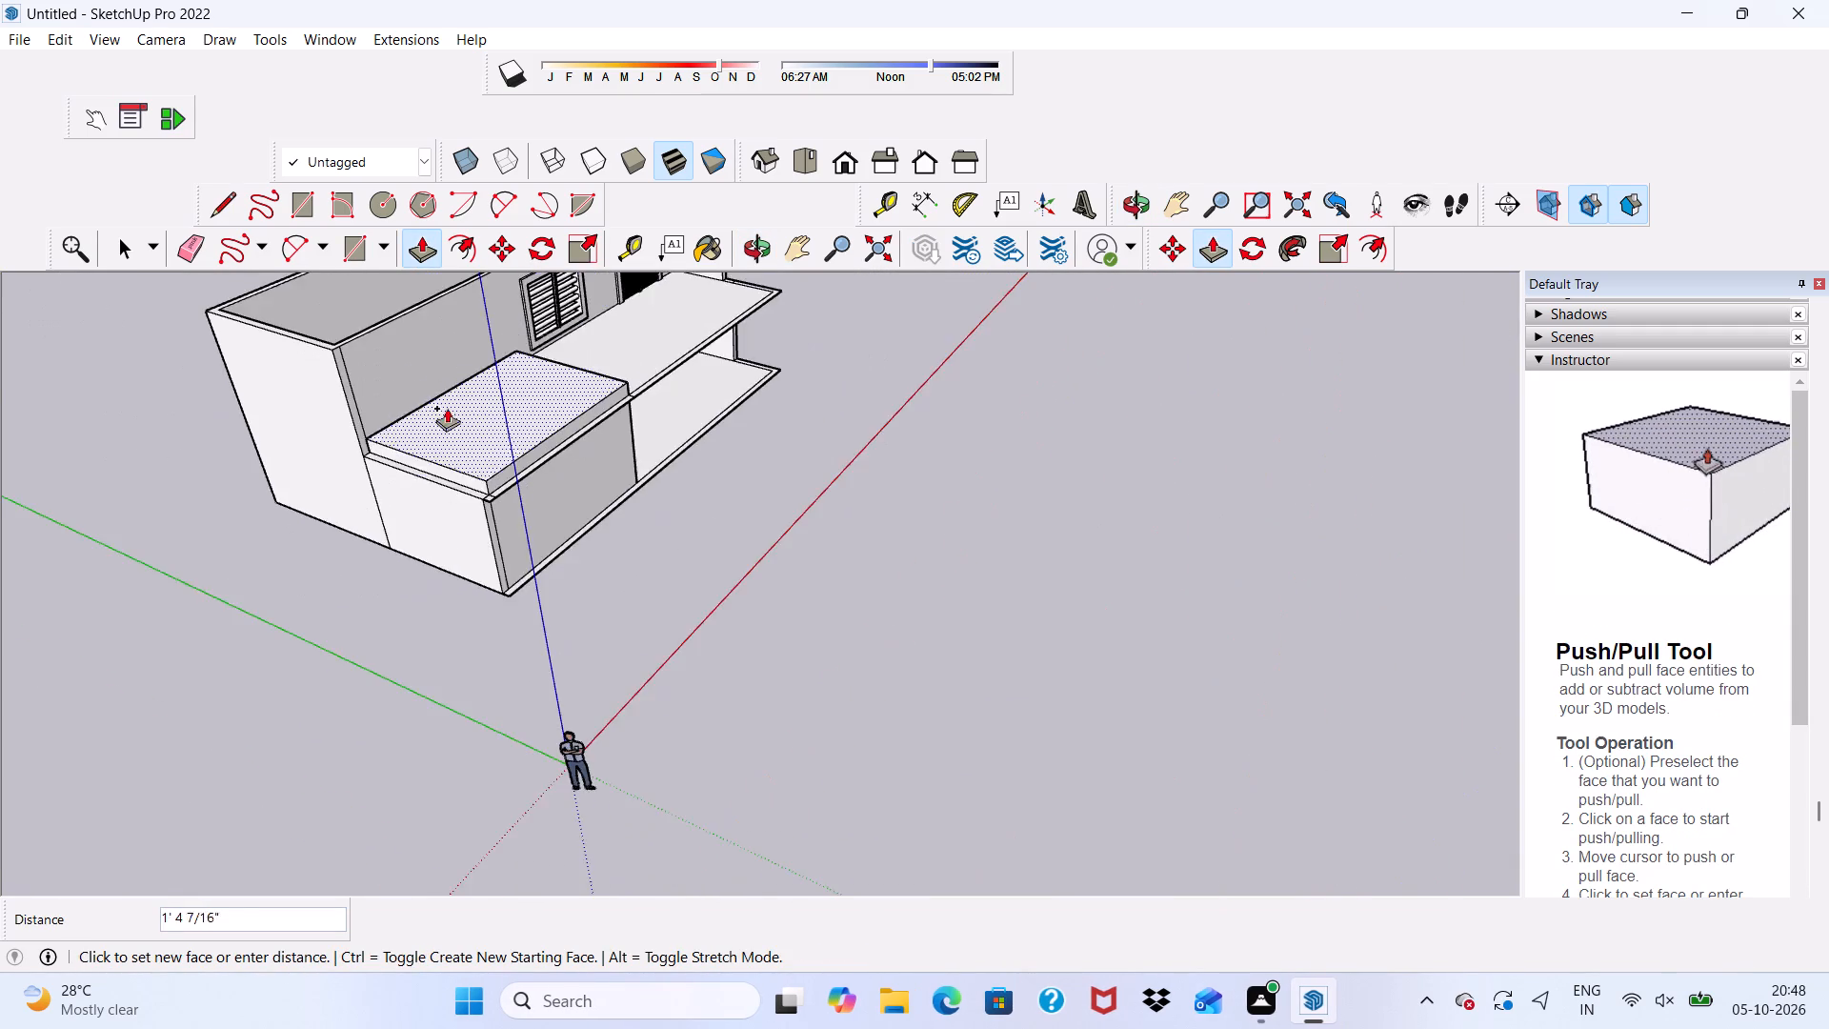
scroll(367, 373, "up", 9)
left_click(304, 325)
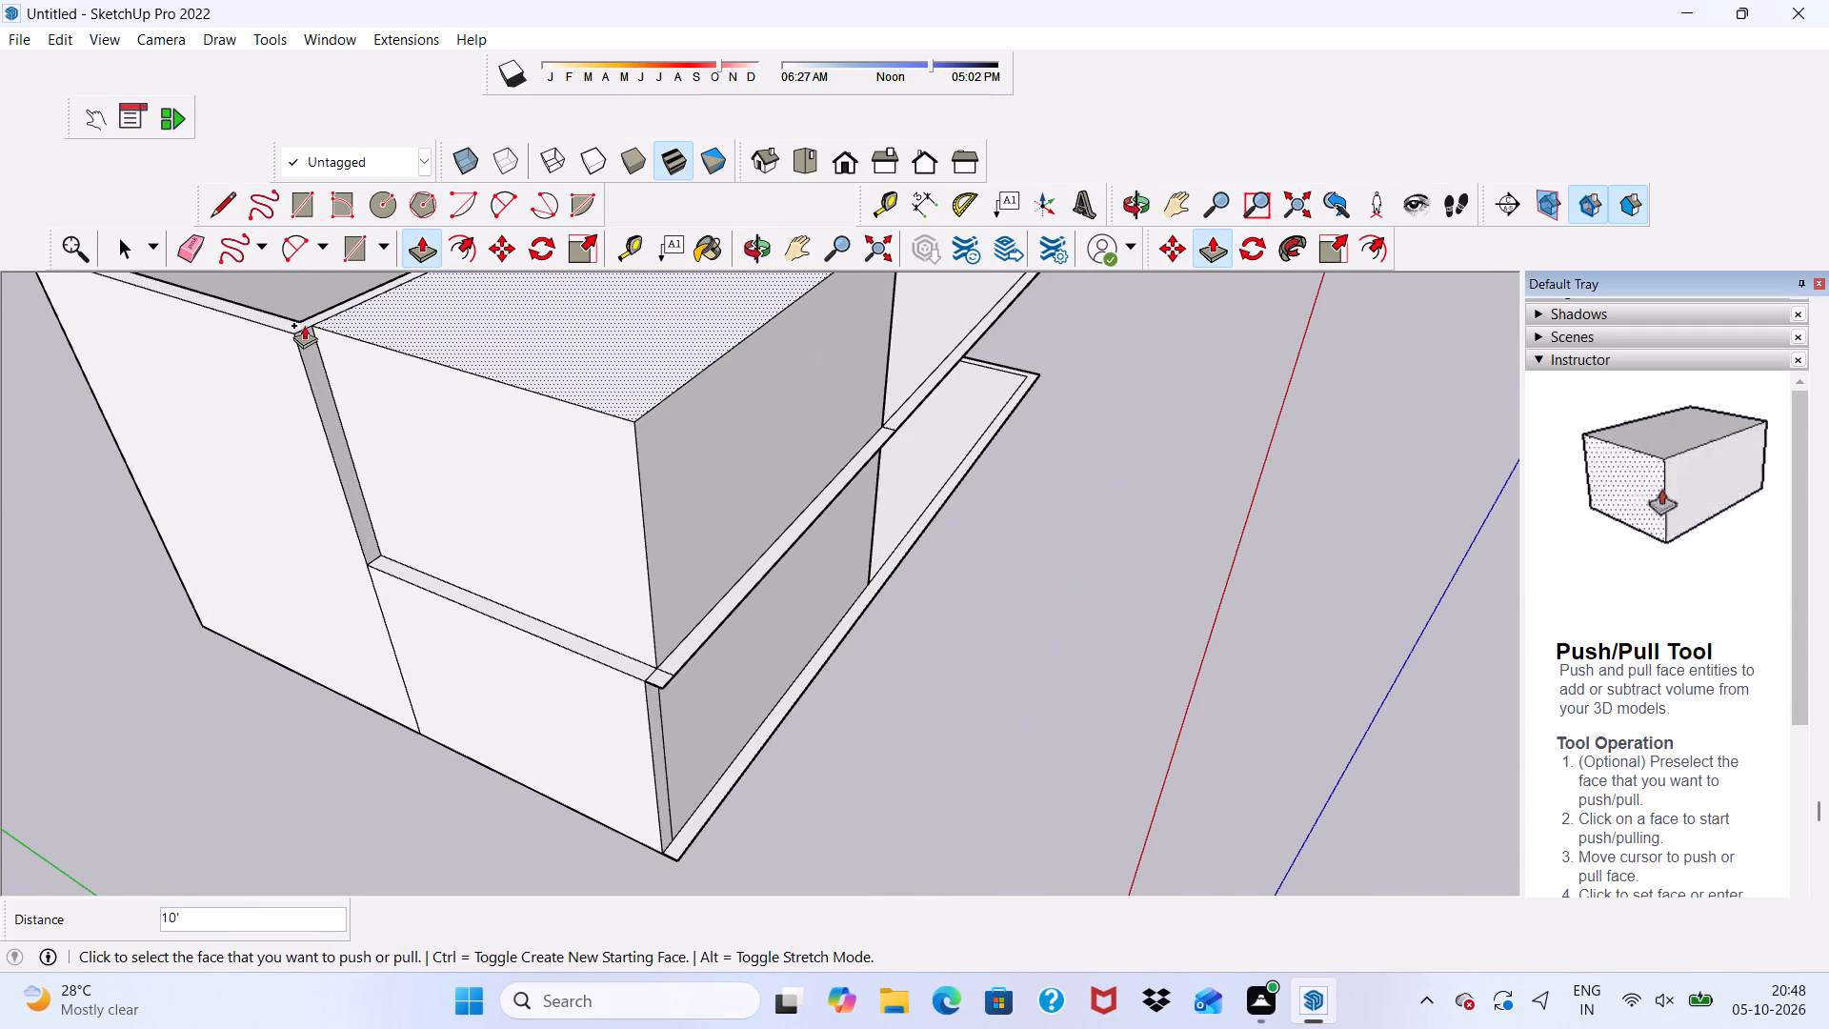
Extrude the upper block's end face 9" outward, flush with the main building's side wall.
left_click(377, 388)
left_click(229, 344)
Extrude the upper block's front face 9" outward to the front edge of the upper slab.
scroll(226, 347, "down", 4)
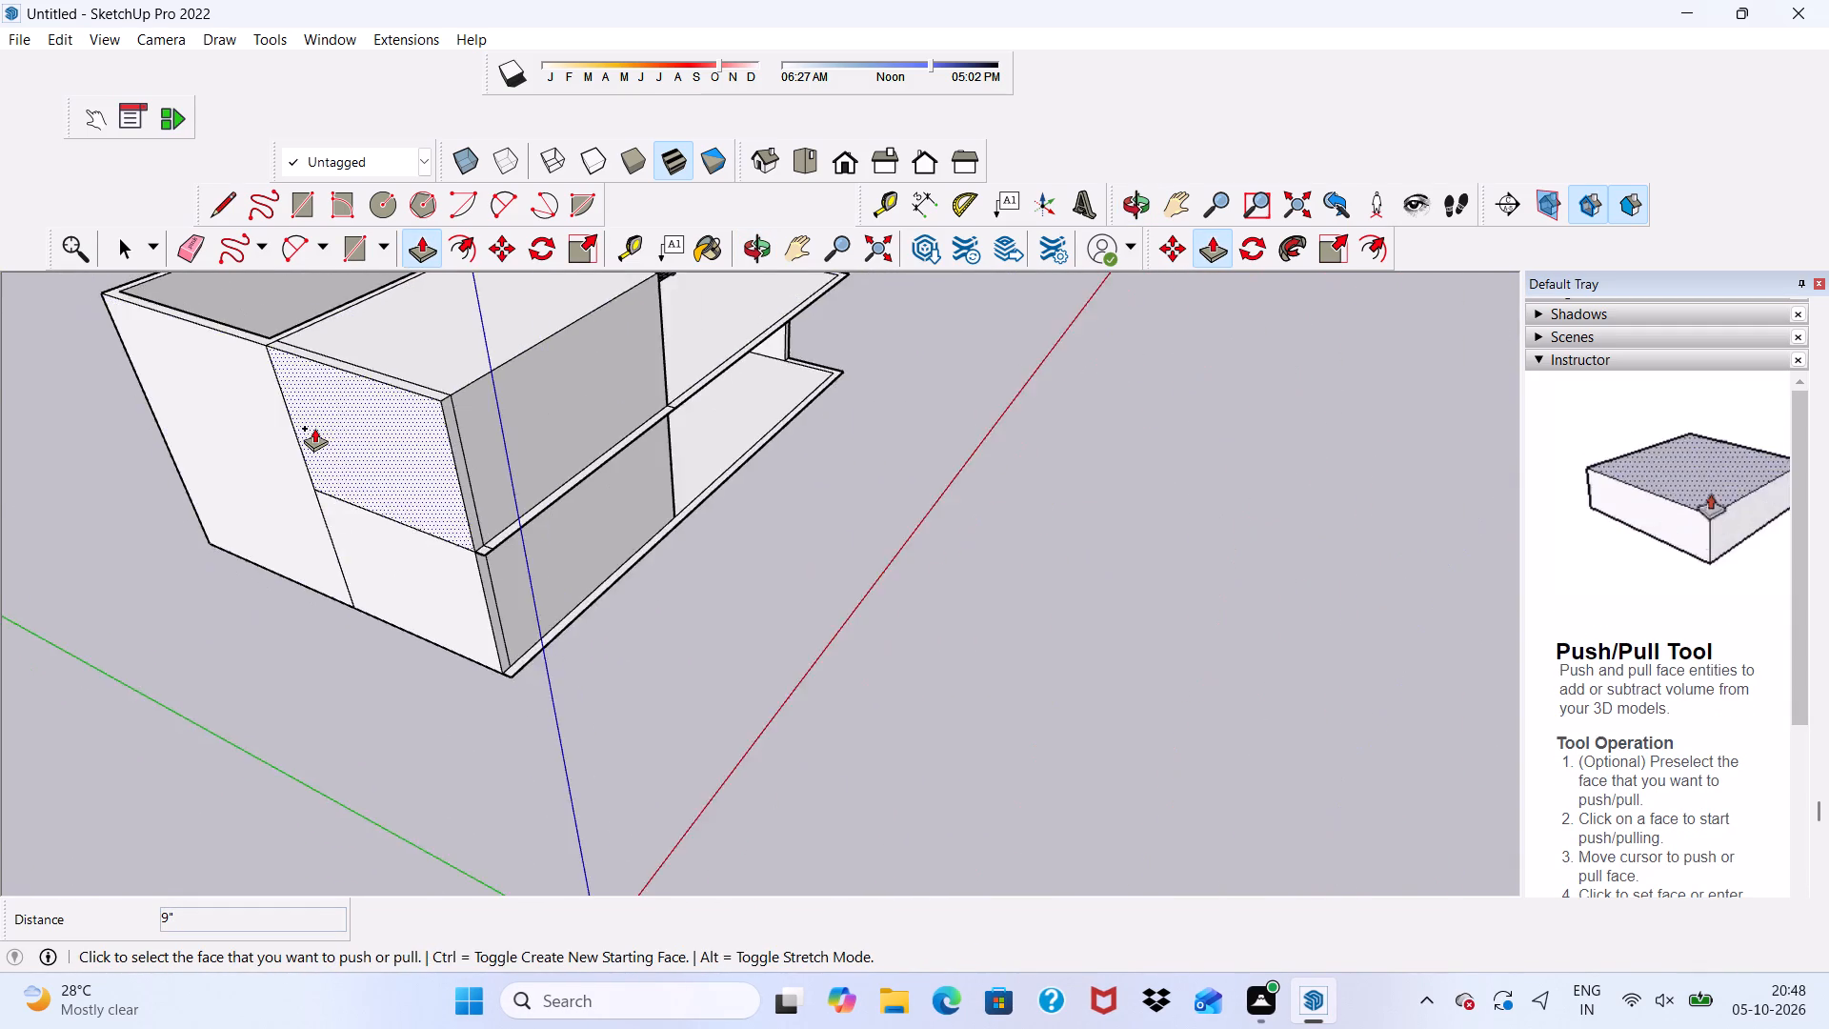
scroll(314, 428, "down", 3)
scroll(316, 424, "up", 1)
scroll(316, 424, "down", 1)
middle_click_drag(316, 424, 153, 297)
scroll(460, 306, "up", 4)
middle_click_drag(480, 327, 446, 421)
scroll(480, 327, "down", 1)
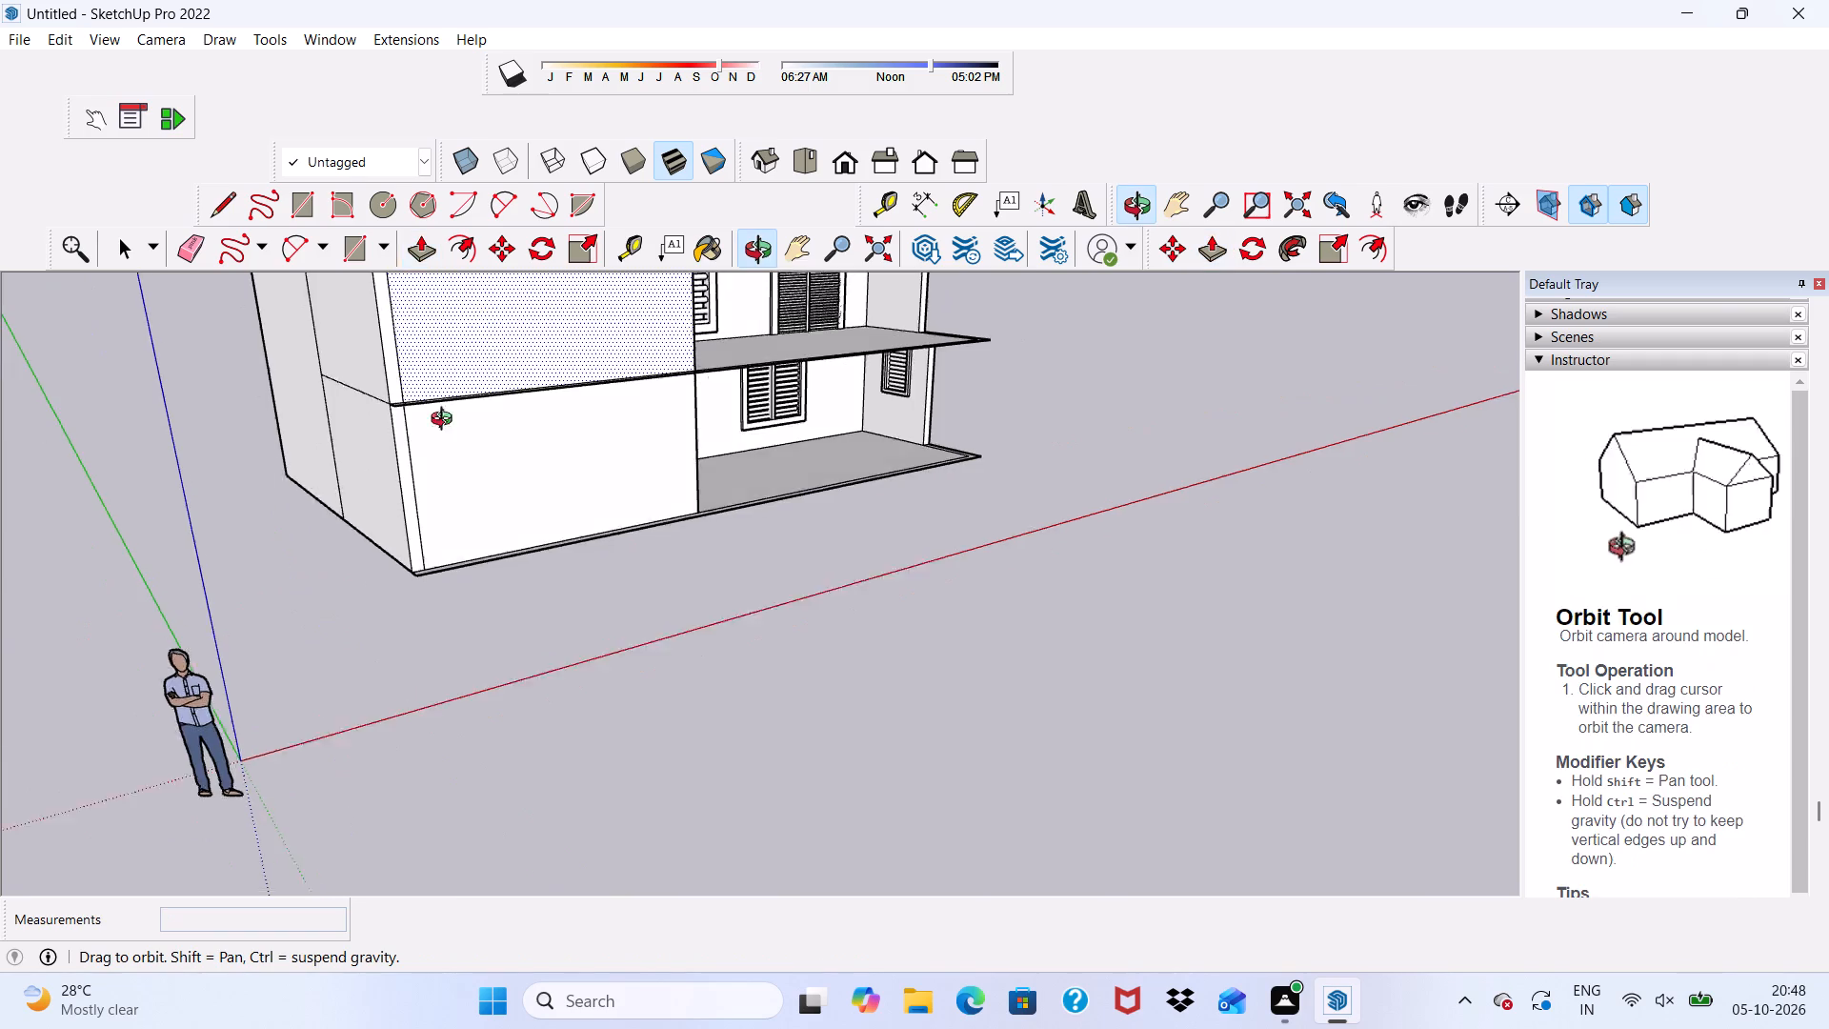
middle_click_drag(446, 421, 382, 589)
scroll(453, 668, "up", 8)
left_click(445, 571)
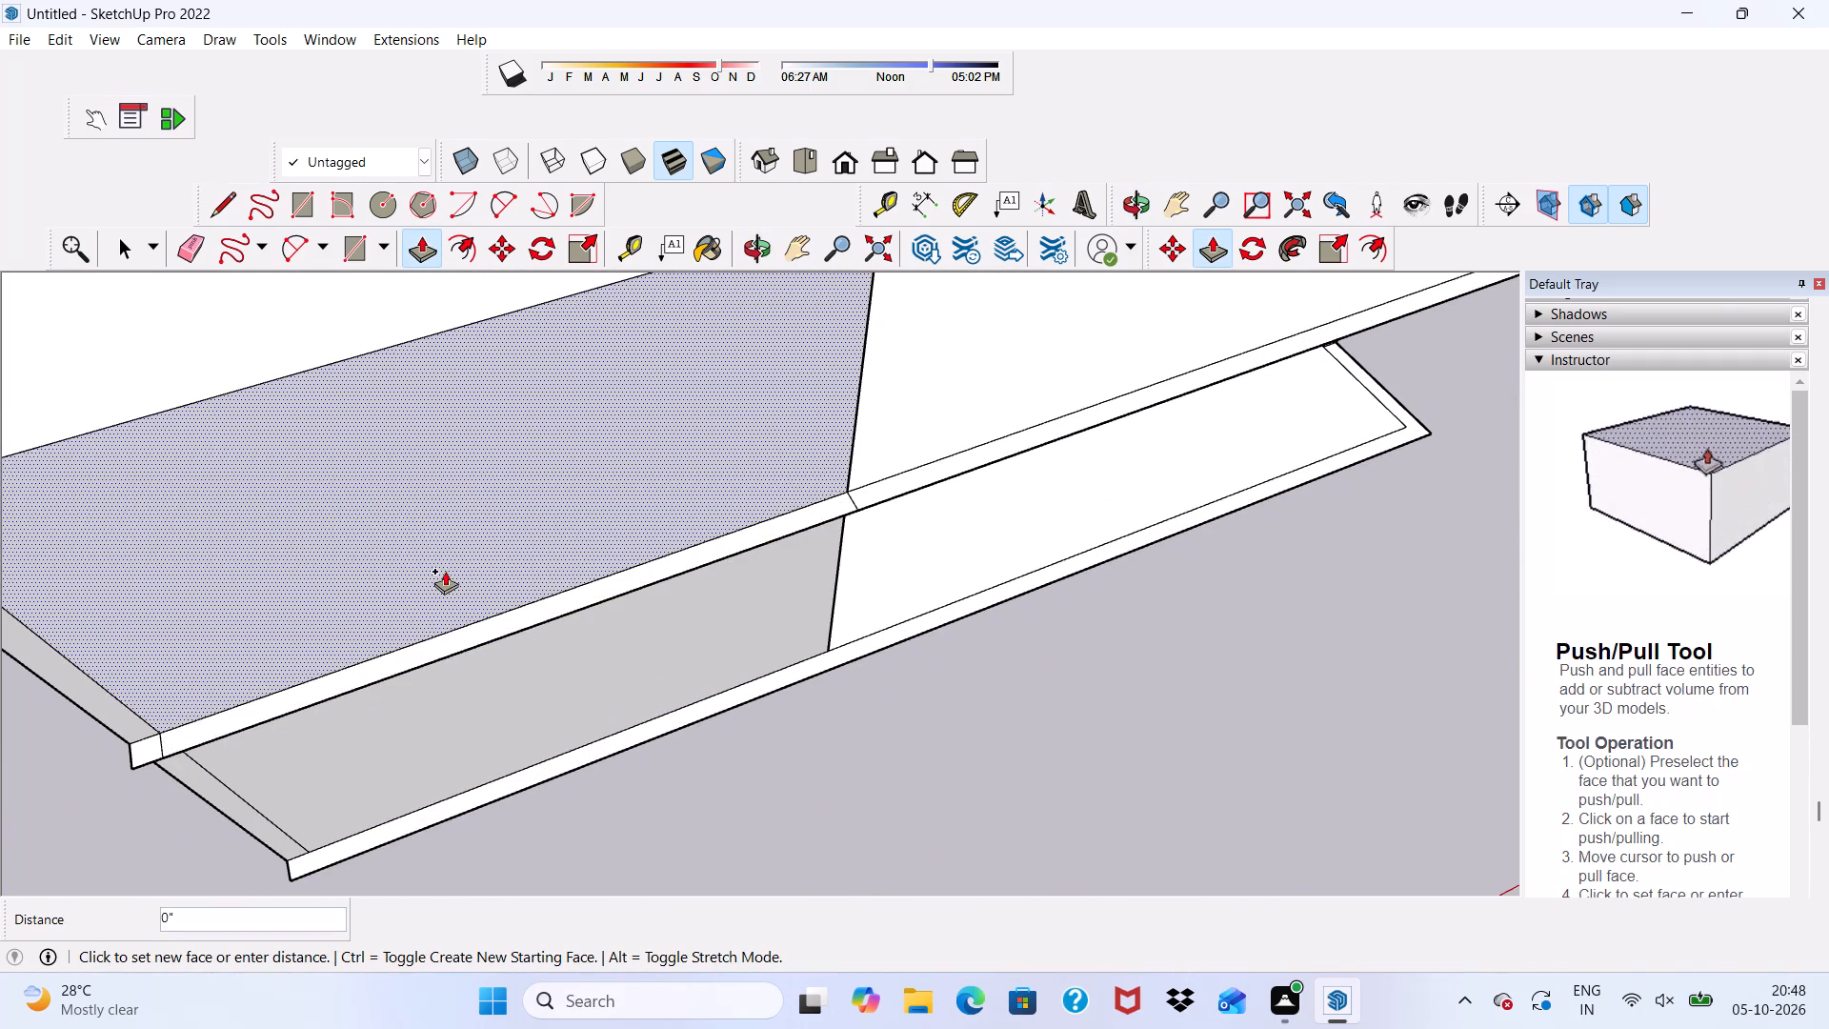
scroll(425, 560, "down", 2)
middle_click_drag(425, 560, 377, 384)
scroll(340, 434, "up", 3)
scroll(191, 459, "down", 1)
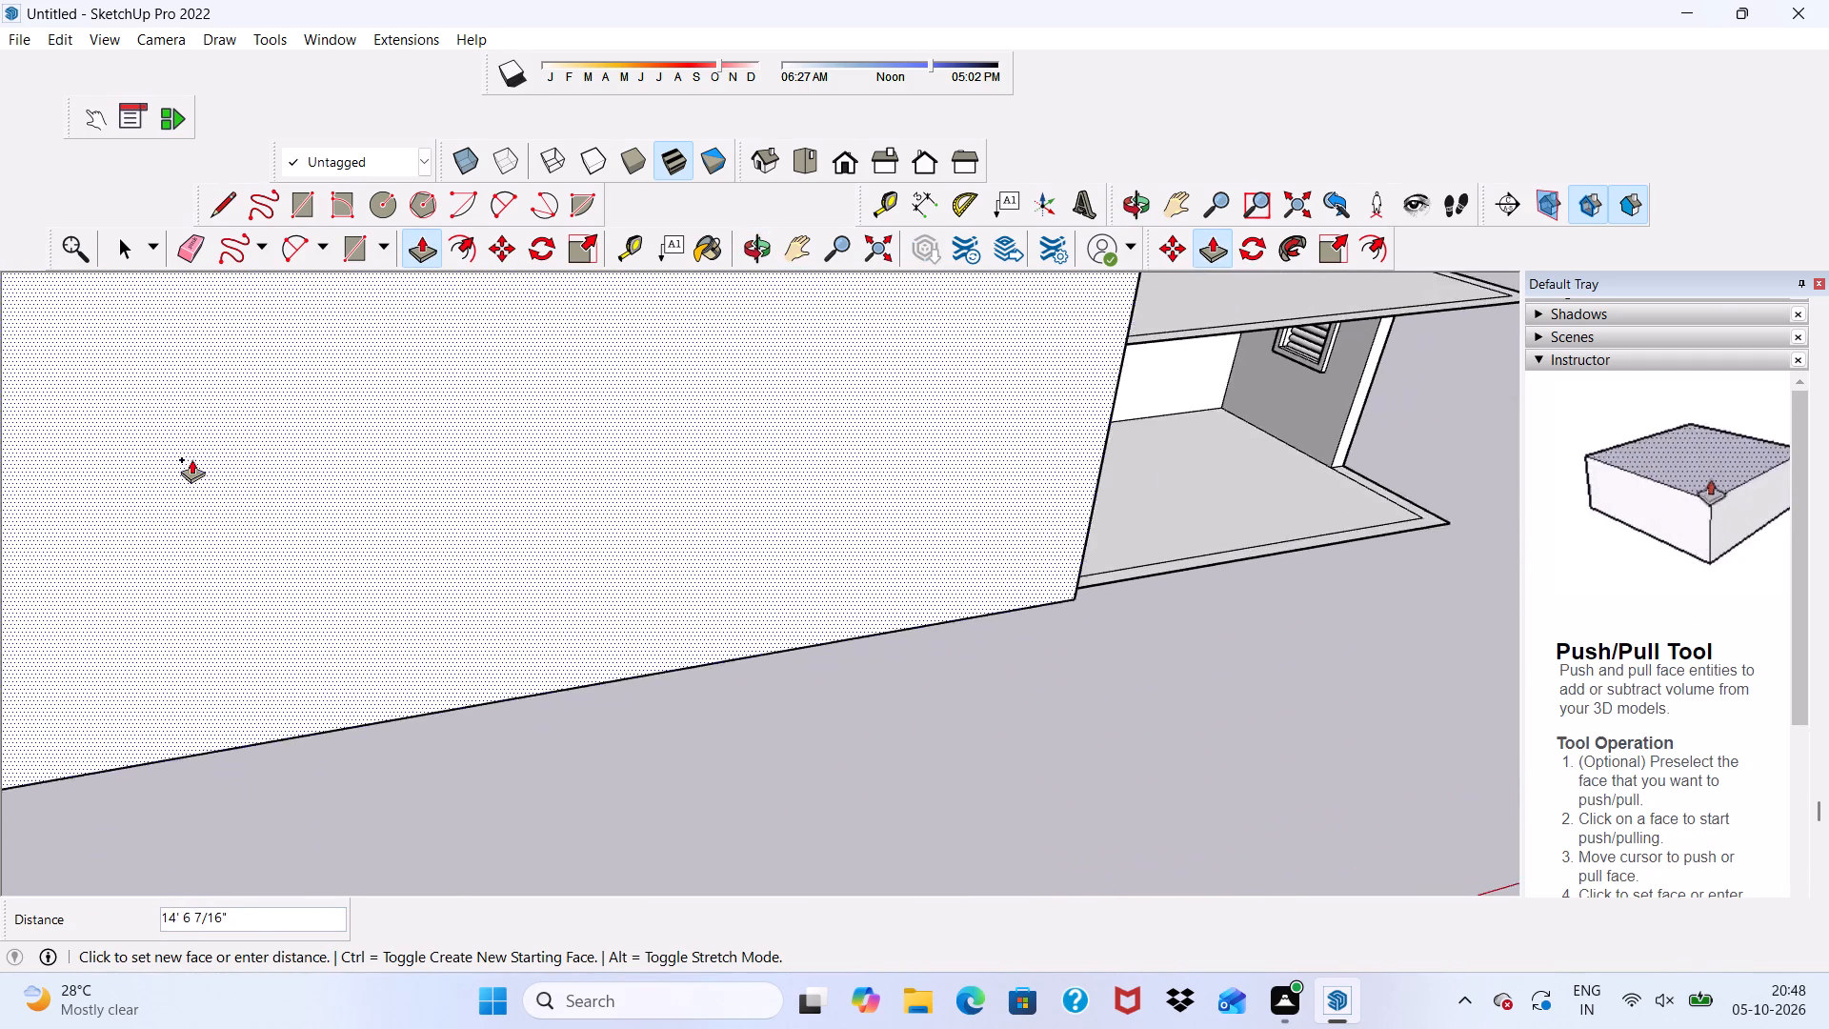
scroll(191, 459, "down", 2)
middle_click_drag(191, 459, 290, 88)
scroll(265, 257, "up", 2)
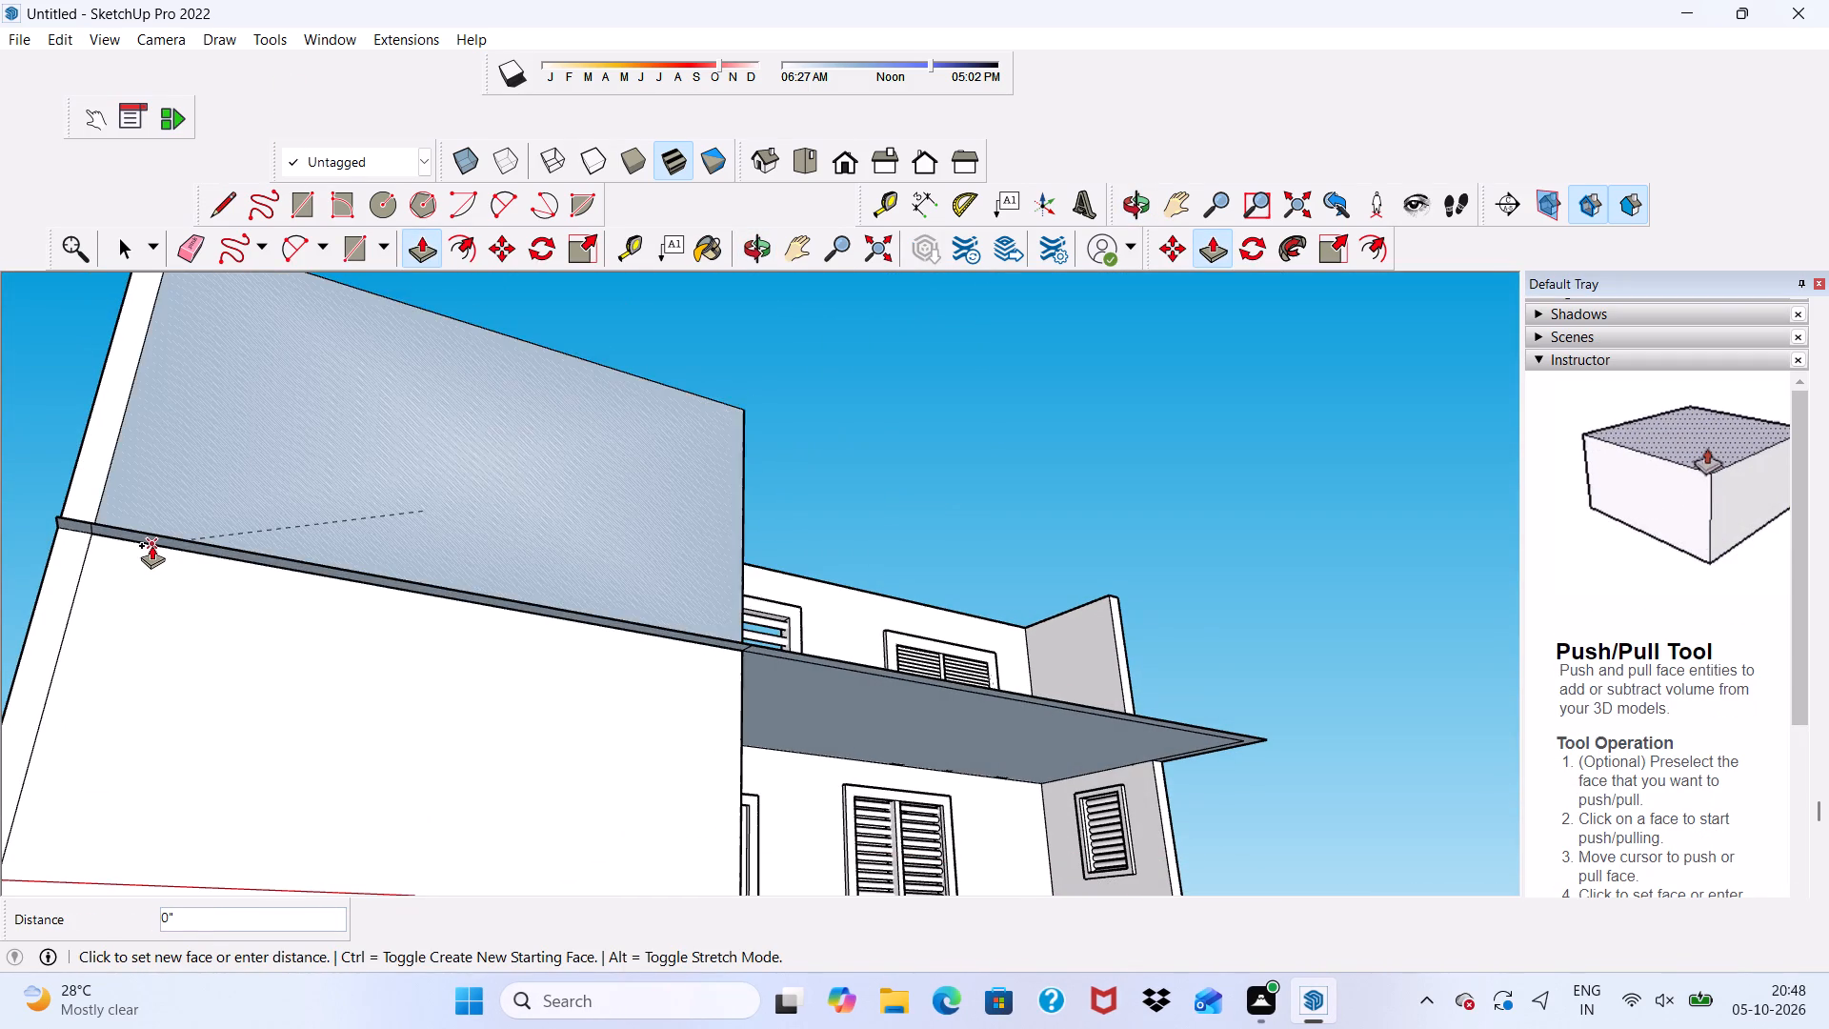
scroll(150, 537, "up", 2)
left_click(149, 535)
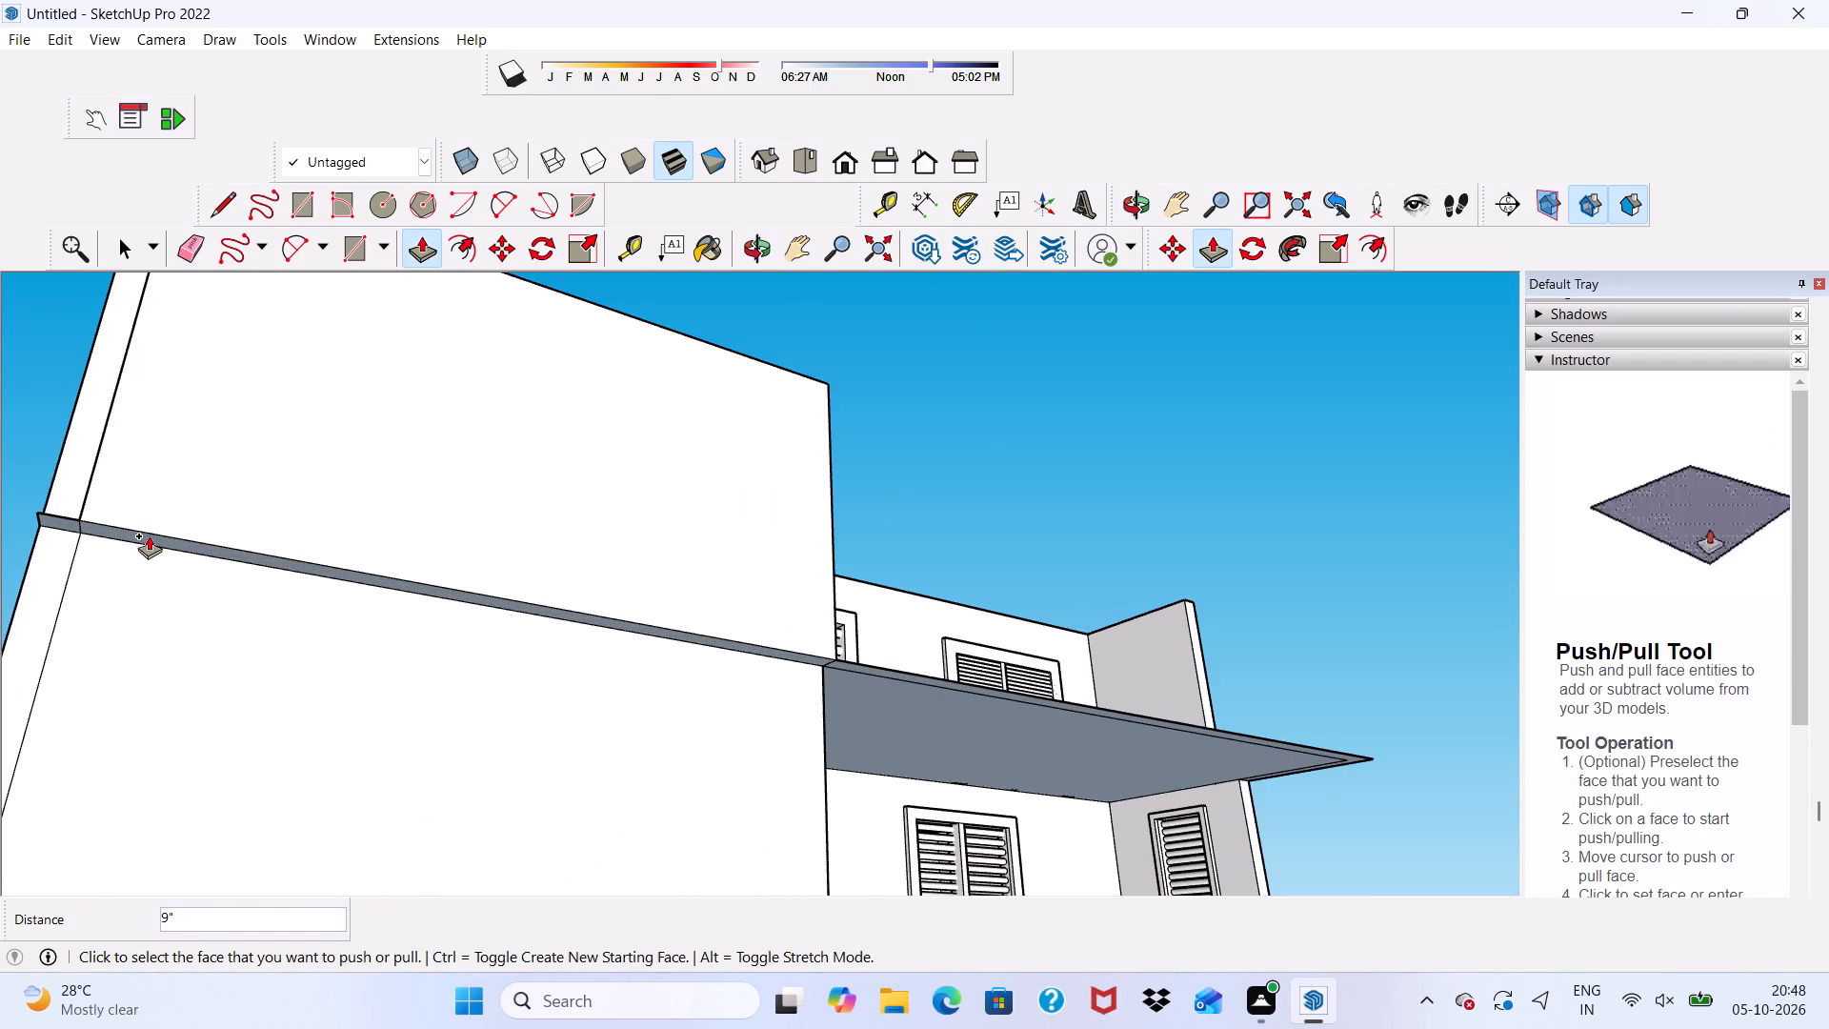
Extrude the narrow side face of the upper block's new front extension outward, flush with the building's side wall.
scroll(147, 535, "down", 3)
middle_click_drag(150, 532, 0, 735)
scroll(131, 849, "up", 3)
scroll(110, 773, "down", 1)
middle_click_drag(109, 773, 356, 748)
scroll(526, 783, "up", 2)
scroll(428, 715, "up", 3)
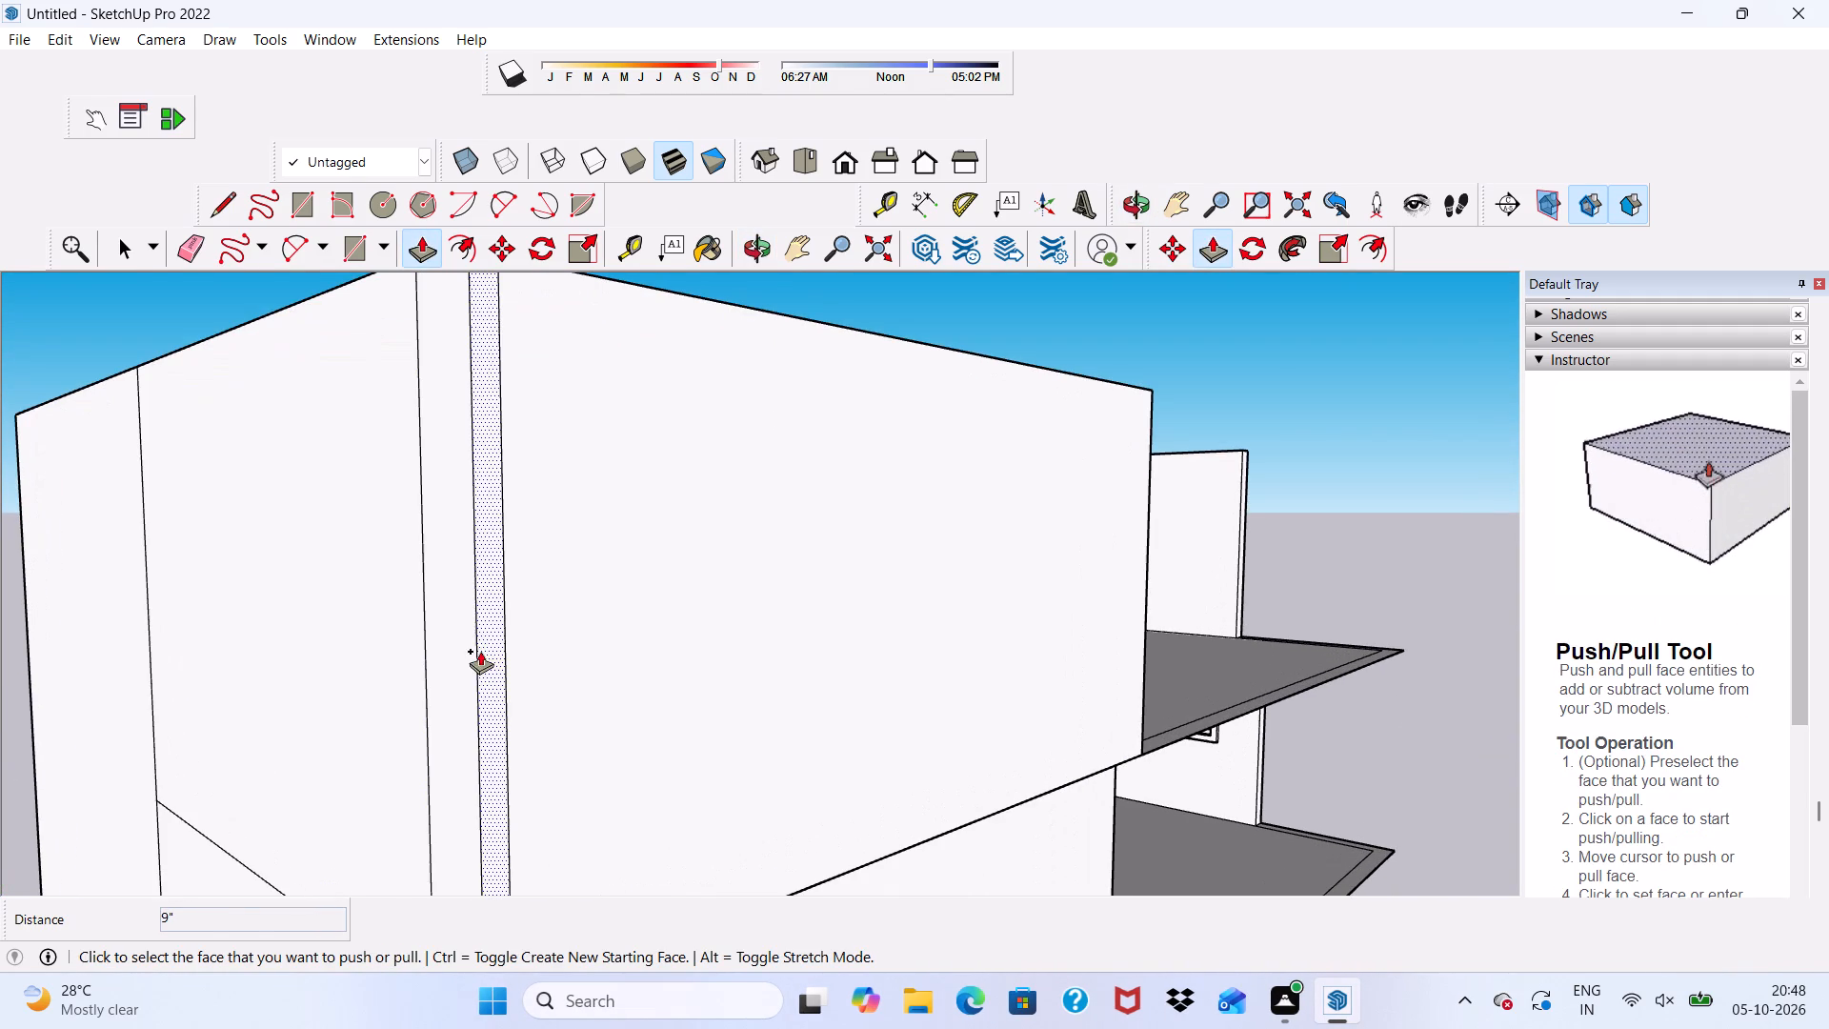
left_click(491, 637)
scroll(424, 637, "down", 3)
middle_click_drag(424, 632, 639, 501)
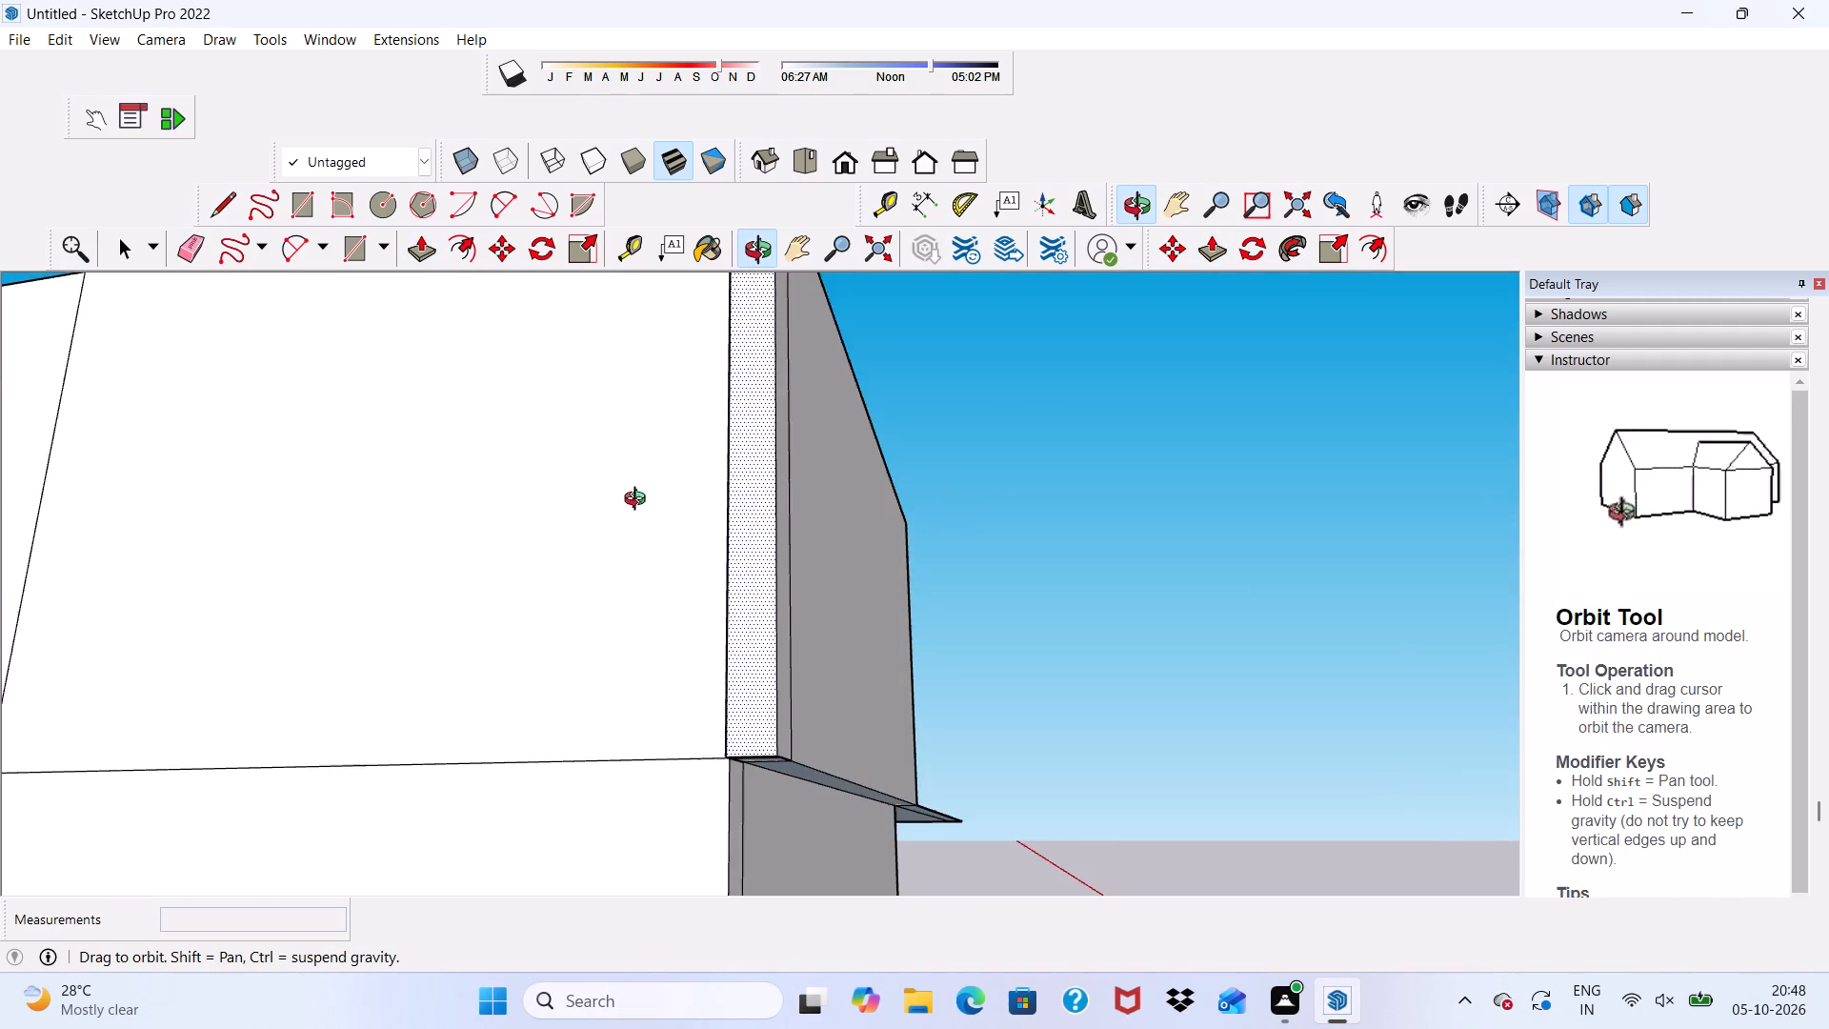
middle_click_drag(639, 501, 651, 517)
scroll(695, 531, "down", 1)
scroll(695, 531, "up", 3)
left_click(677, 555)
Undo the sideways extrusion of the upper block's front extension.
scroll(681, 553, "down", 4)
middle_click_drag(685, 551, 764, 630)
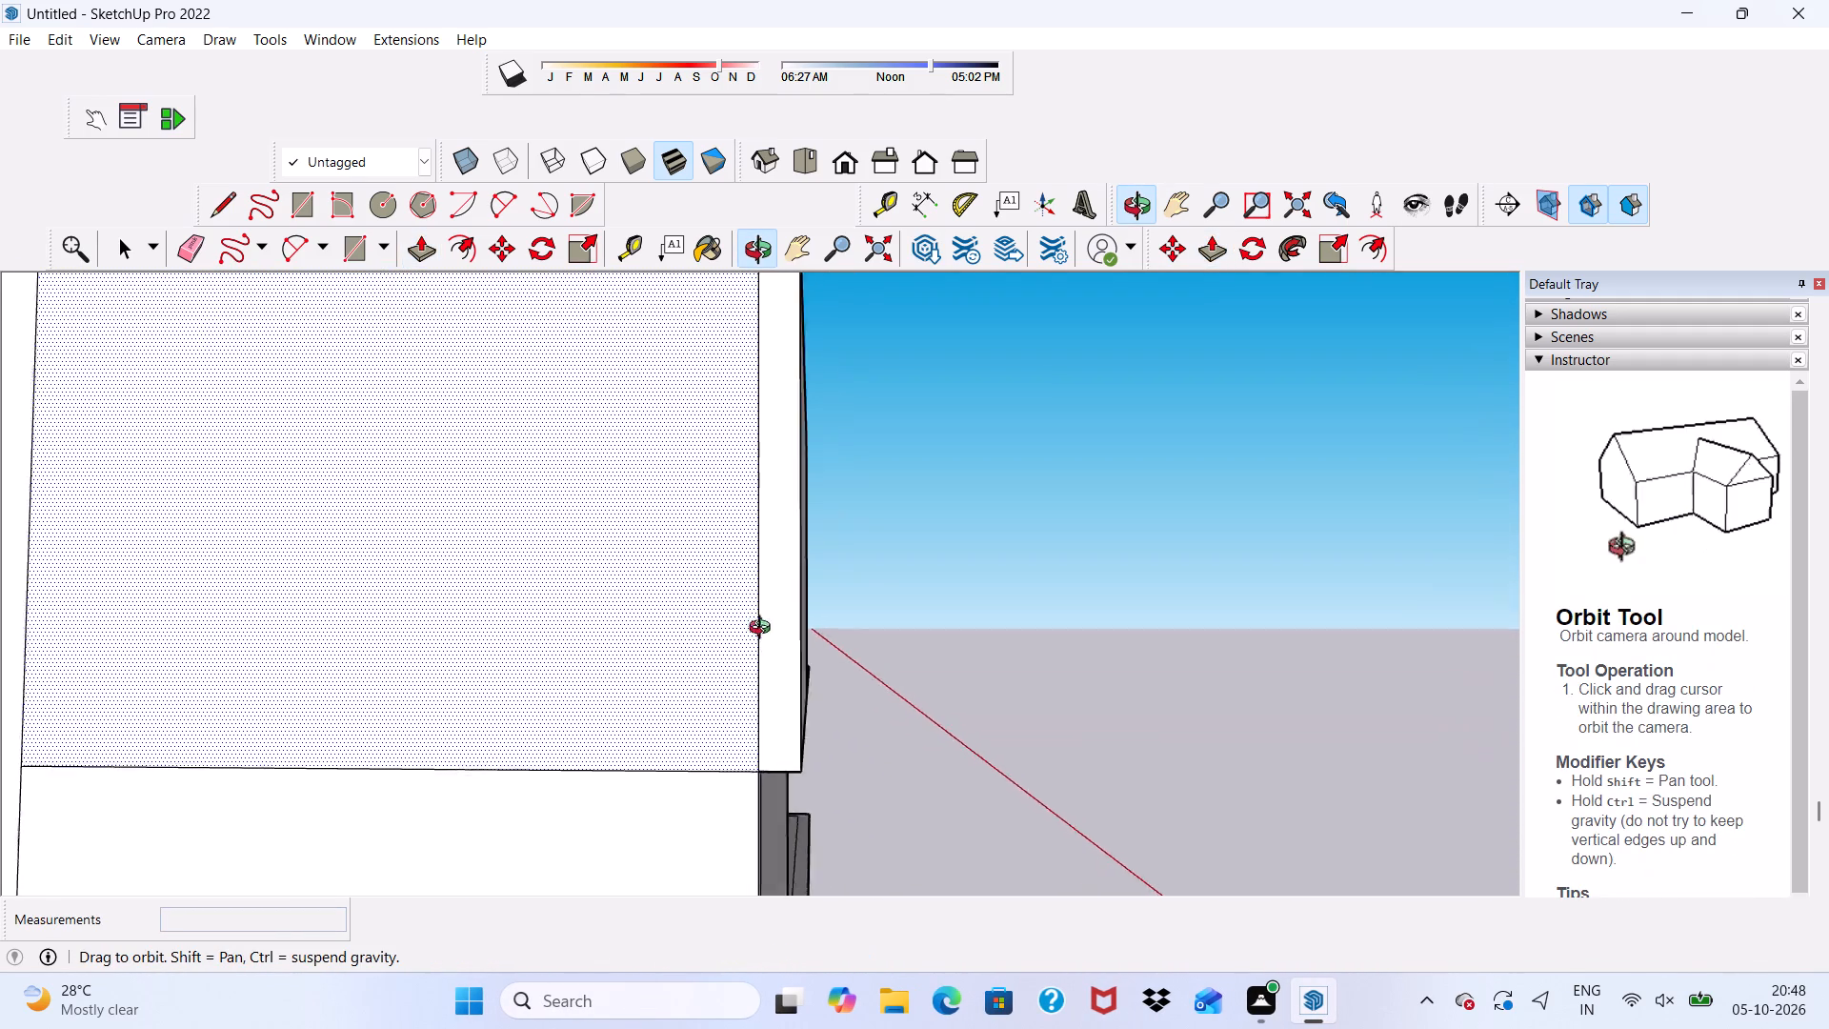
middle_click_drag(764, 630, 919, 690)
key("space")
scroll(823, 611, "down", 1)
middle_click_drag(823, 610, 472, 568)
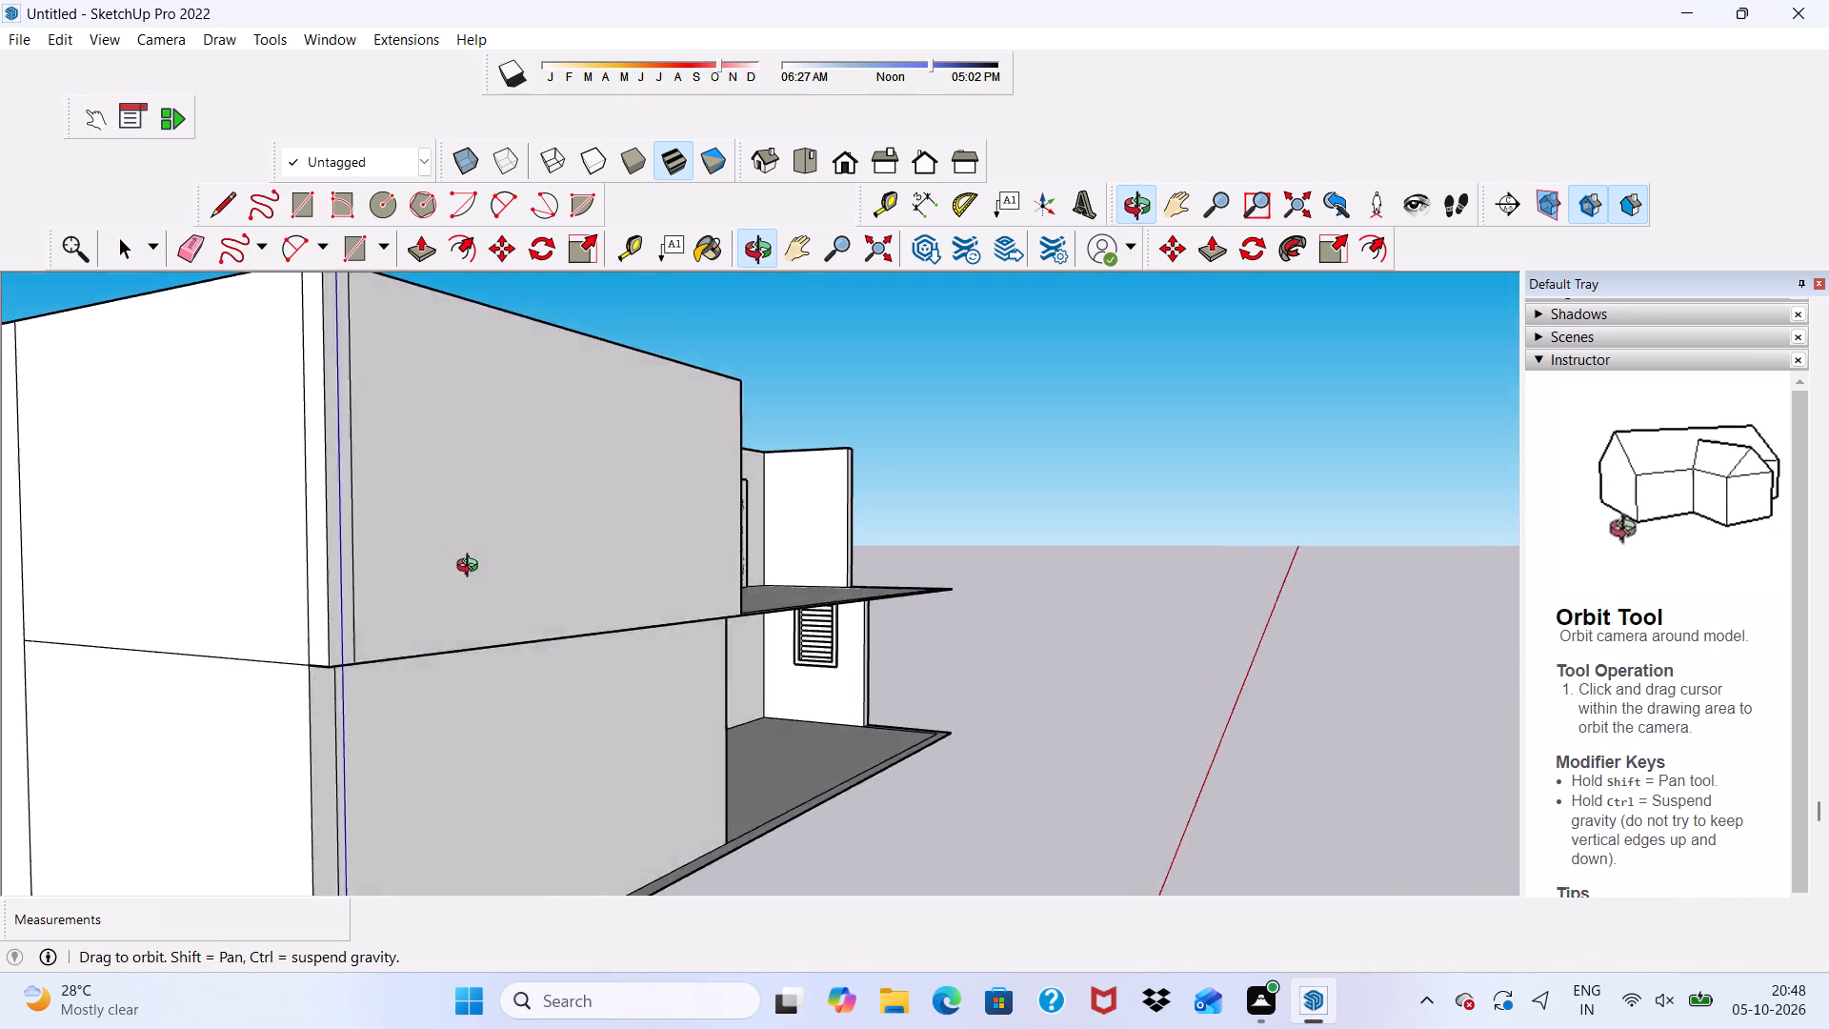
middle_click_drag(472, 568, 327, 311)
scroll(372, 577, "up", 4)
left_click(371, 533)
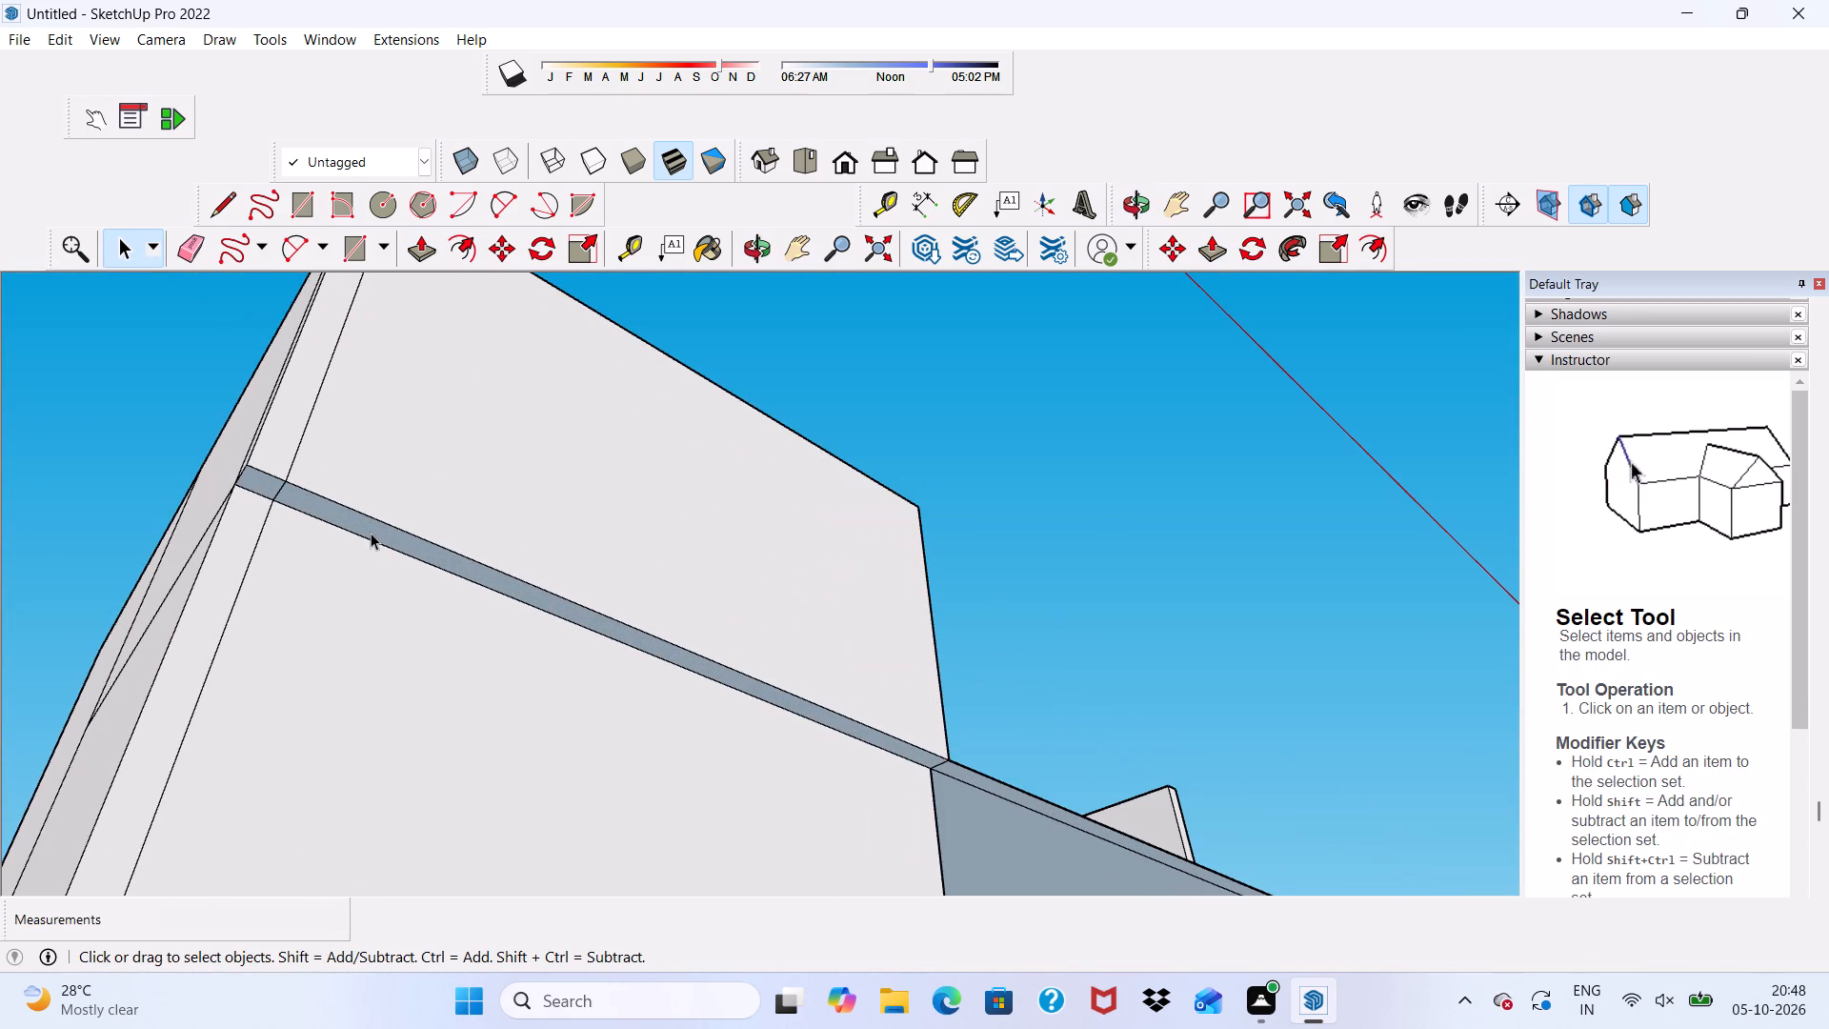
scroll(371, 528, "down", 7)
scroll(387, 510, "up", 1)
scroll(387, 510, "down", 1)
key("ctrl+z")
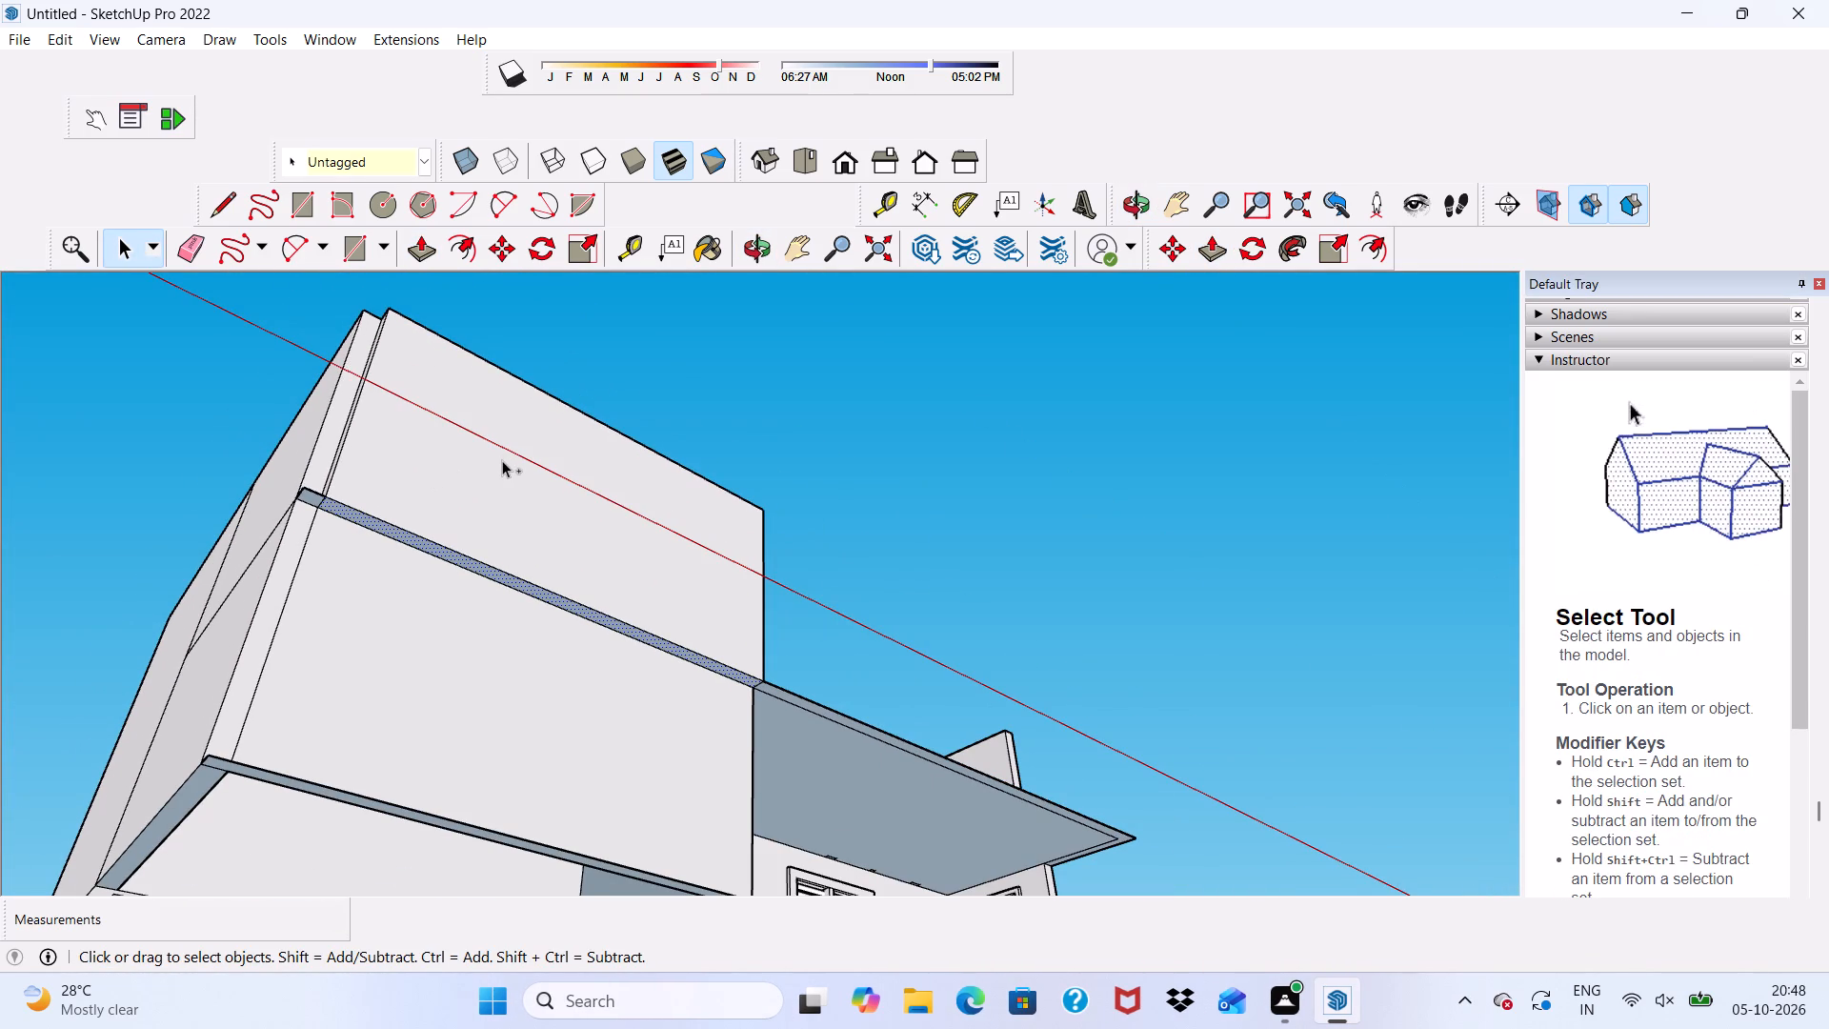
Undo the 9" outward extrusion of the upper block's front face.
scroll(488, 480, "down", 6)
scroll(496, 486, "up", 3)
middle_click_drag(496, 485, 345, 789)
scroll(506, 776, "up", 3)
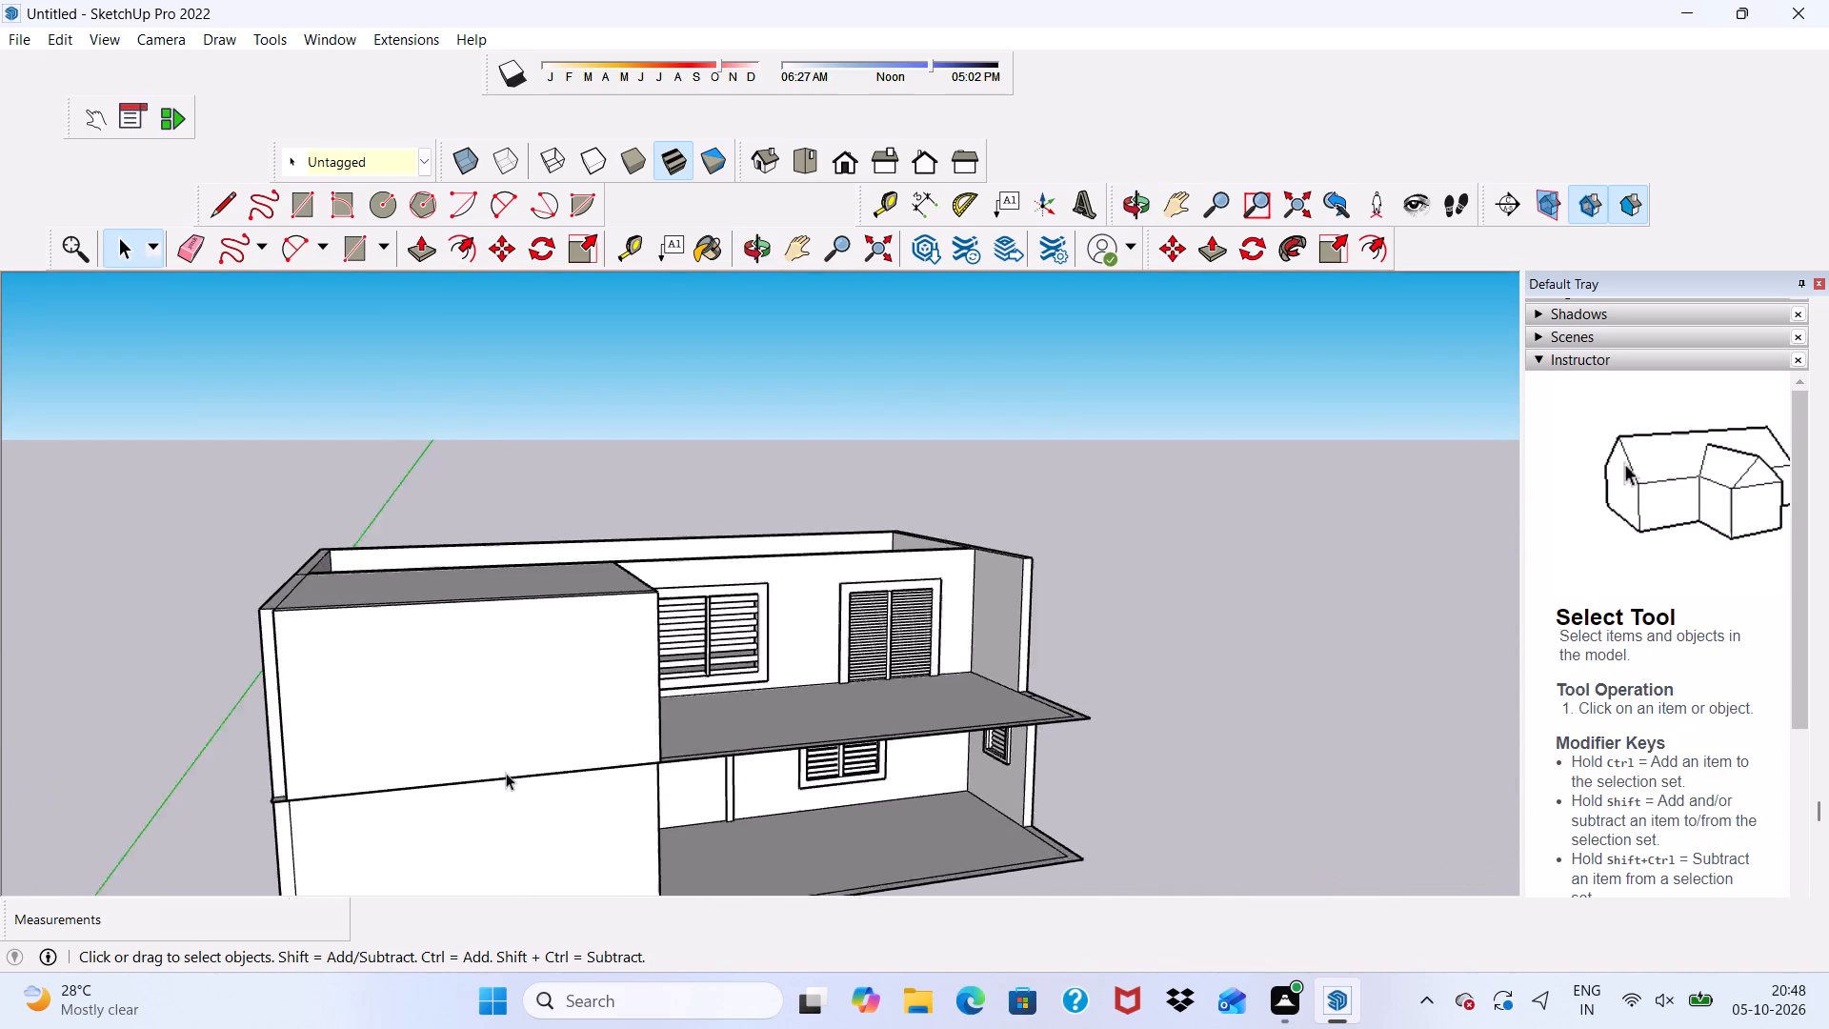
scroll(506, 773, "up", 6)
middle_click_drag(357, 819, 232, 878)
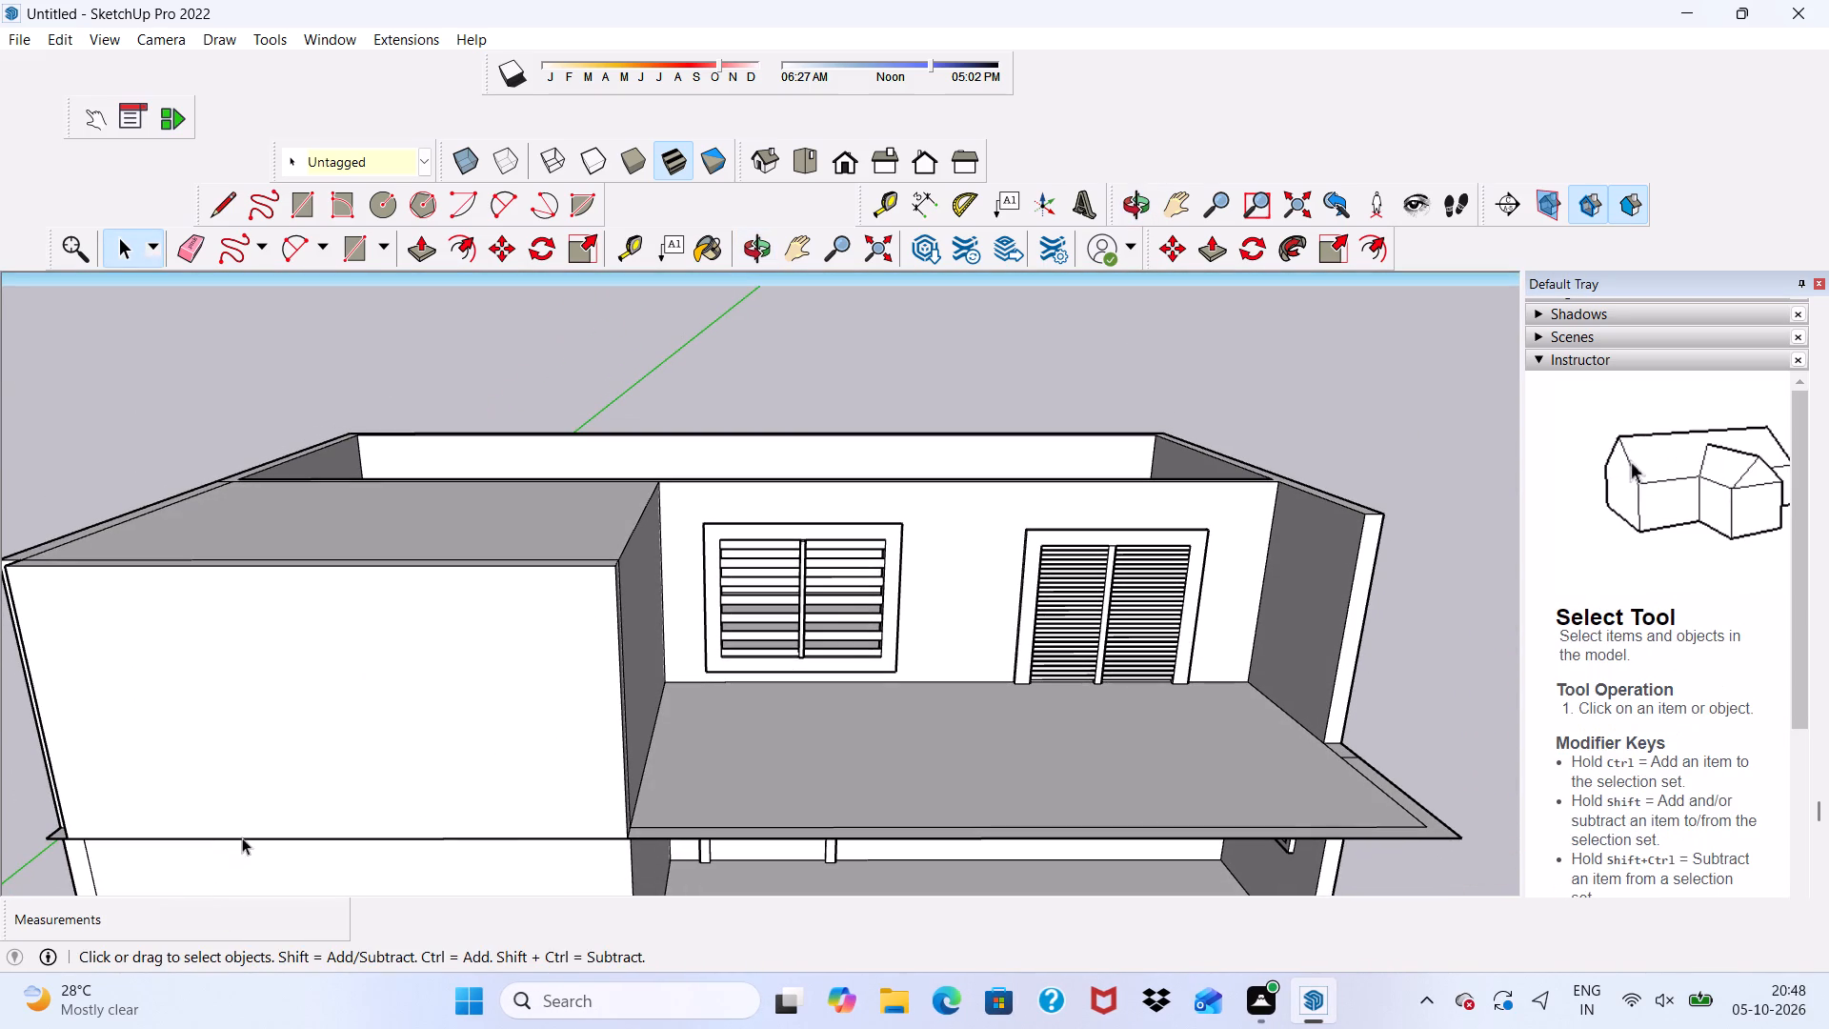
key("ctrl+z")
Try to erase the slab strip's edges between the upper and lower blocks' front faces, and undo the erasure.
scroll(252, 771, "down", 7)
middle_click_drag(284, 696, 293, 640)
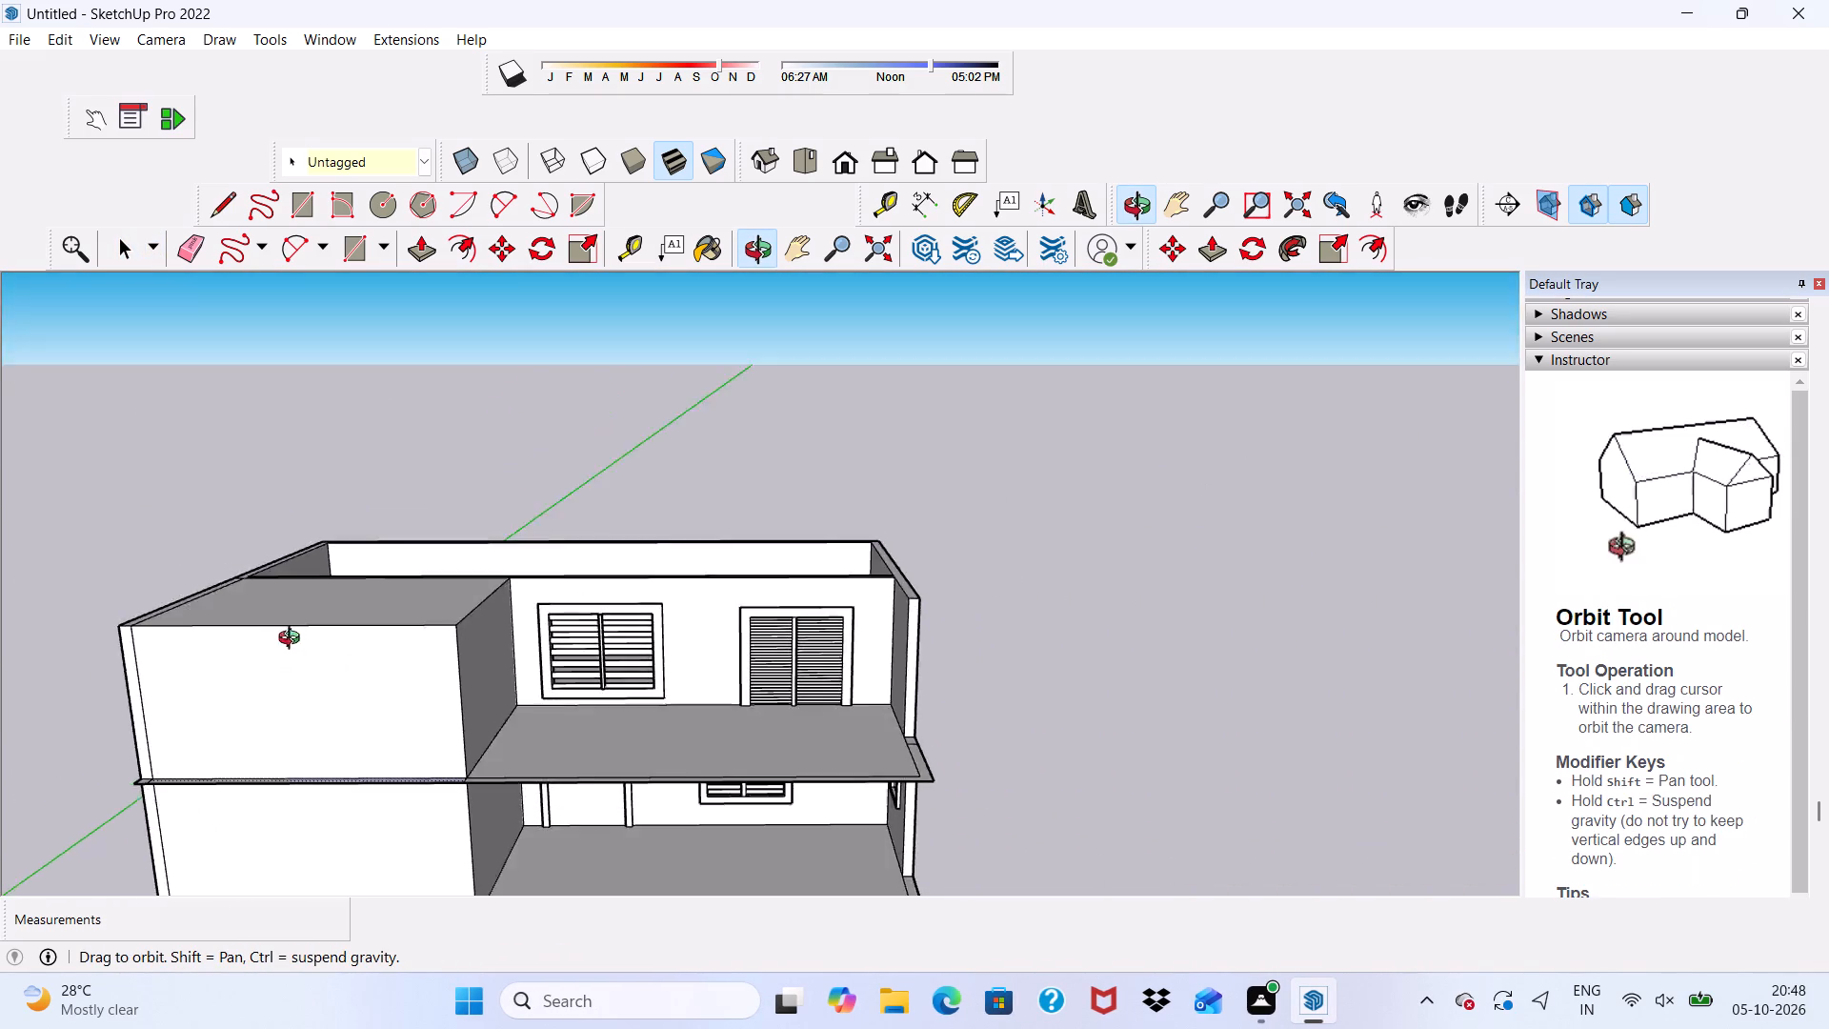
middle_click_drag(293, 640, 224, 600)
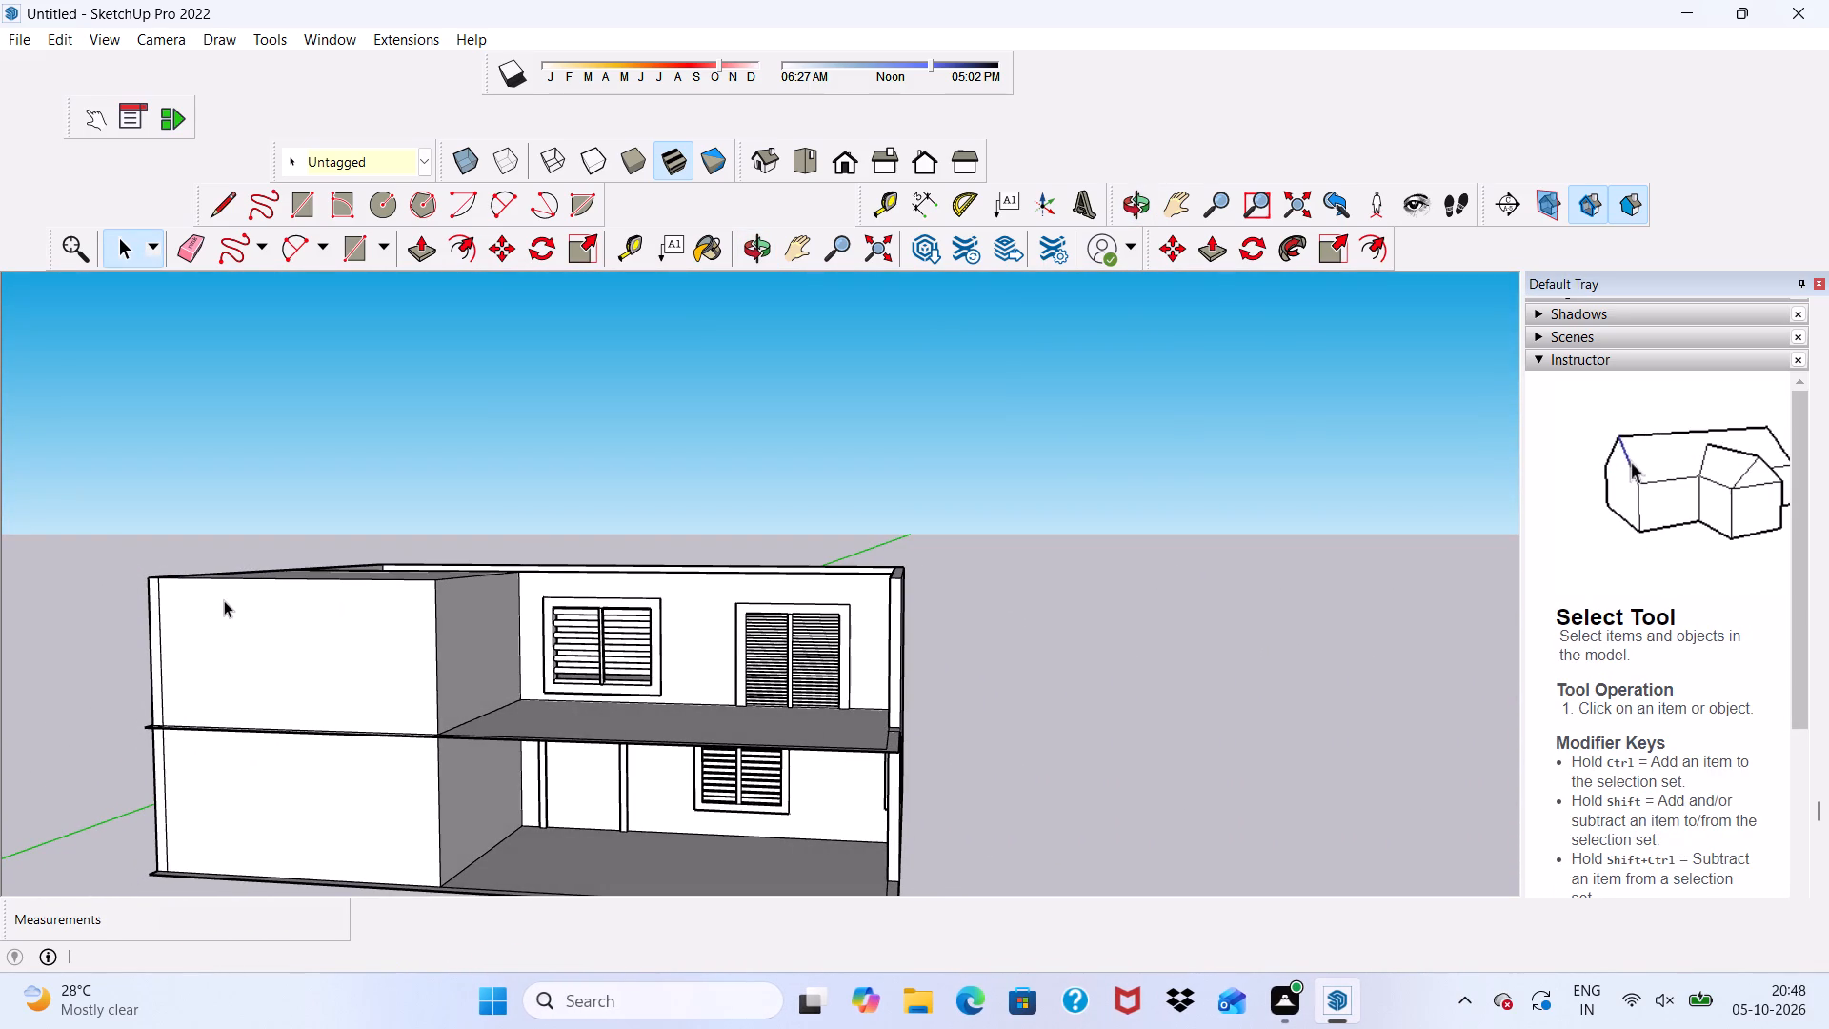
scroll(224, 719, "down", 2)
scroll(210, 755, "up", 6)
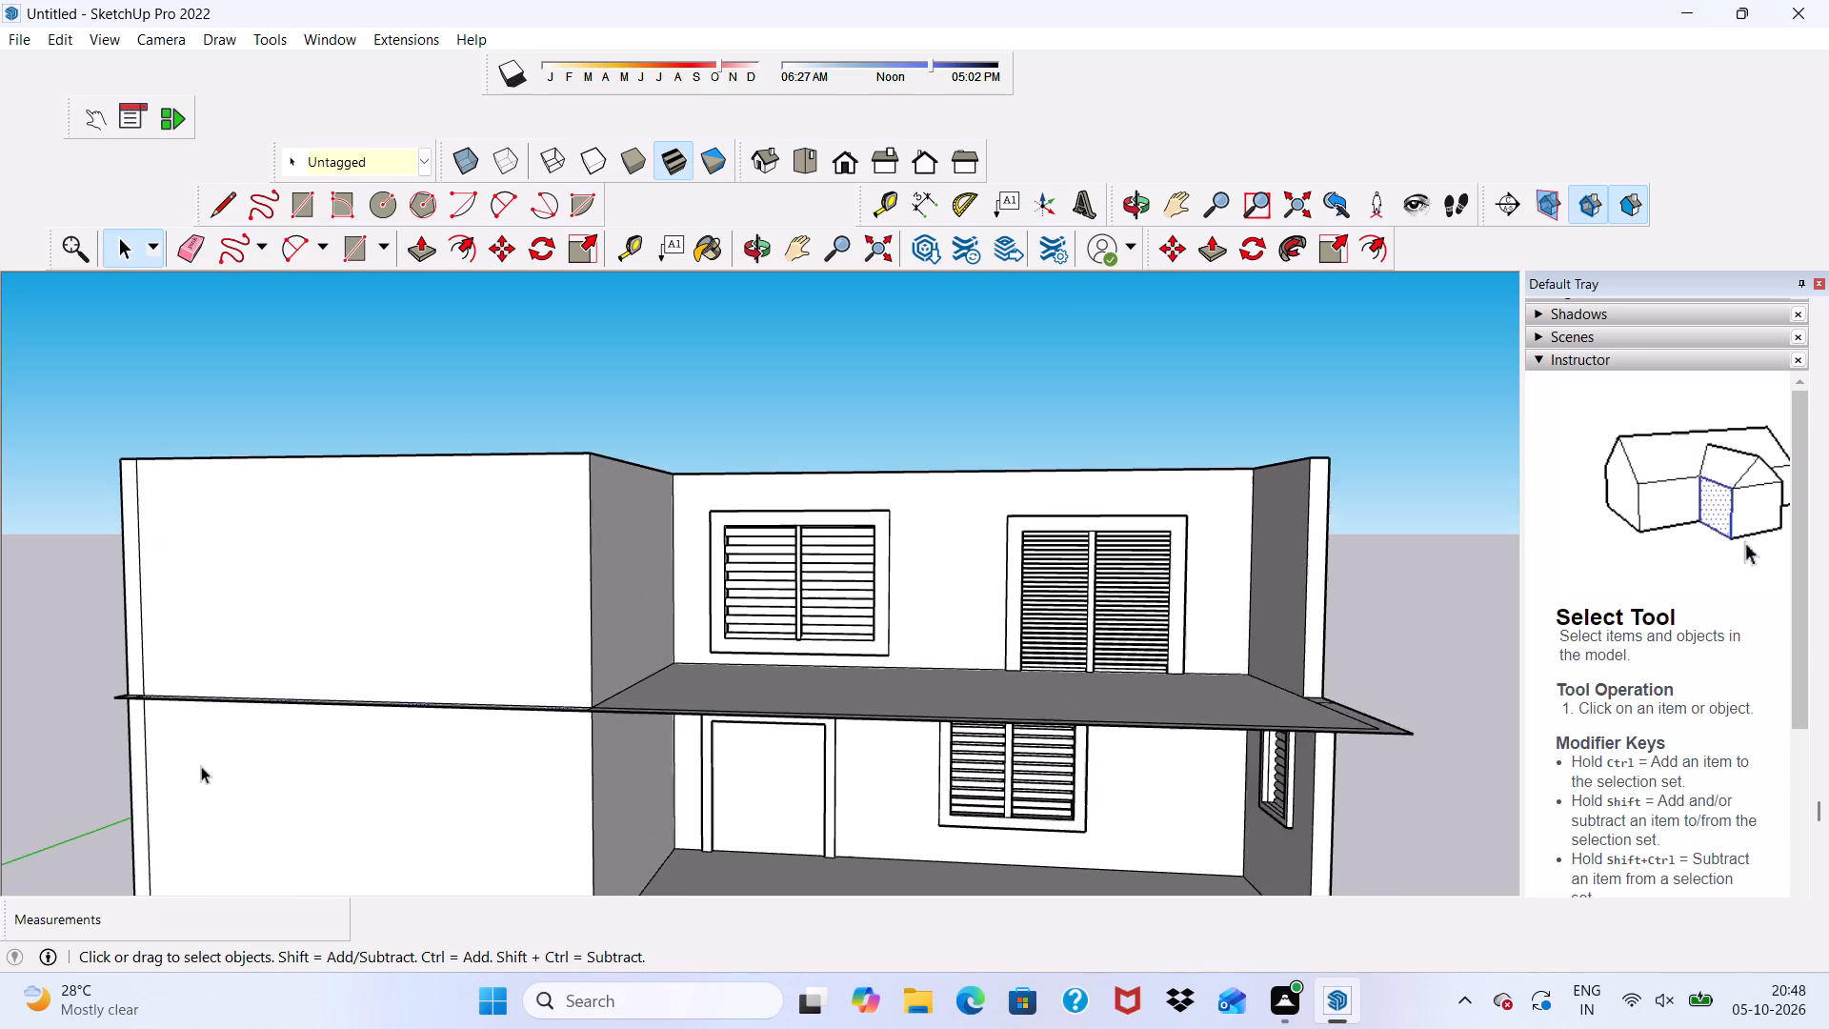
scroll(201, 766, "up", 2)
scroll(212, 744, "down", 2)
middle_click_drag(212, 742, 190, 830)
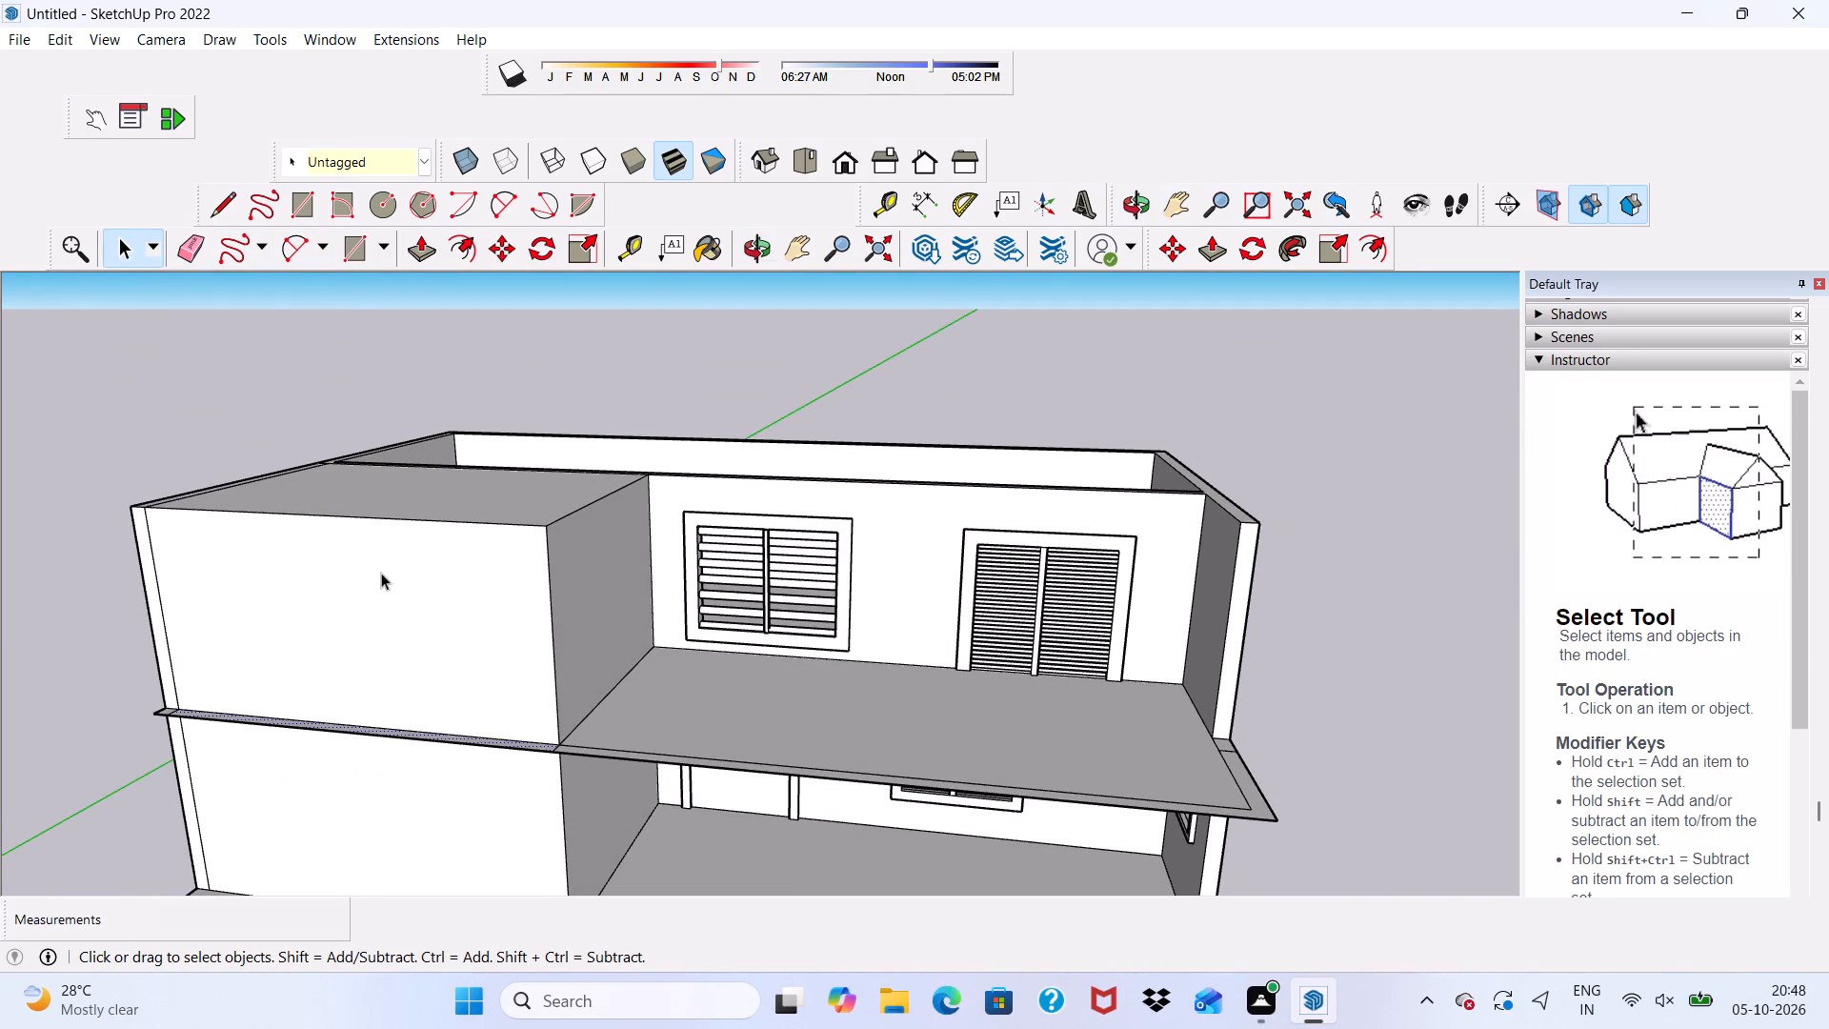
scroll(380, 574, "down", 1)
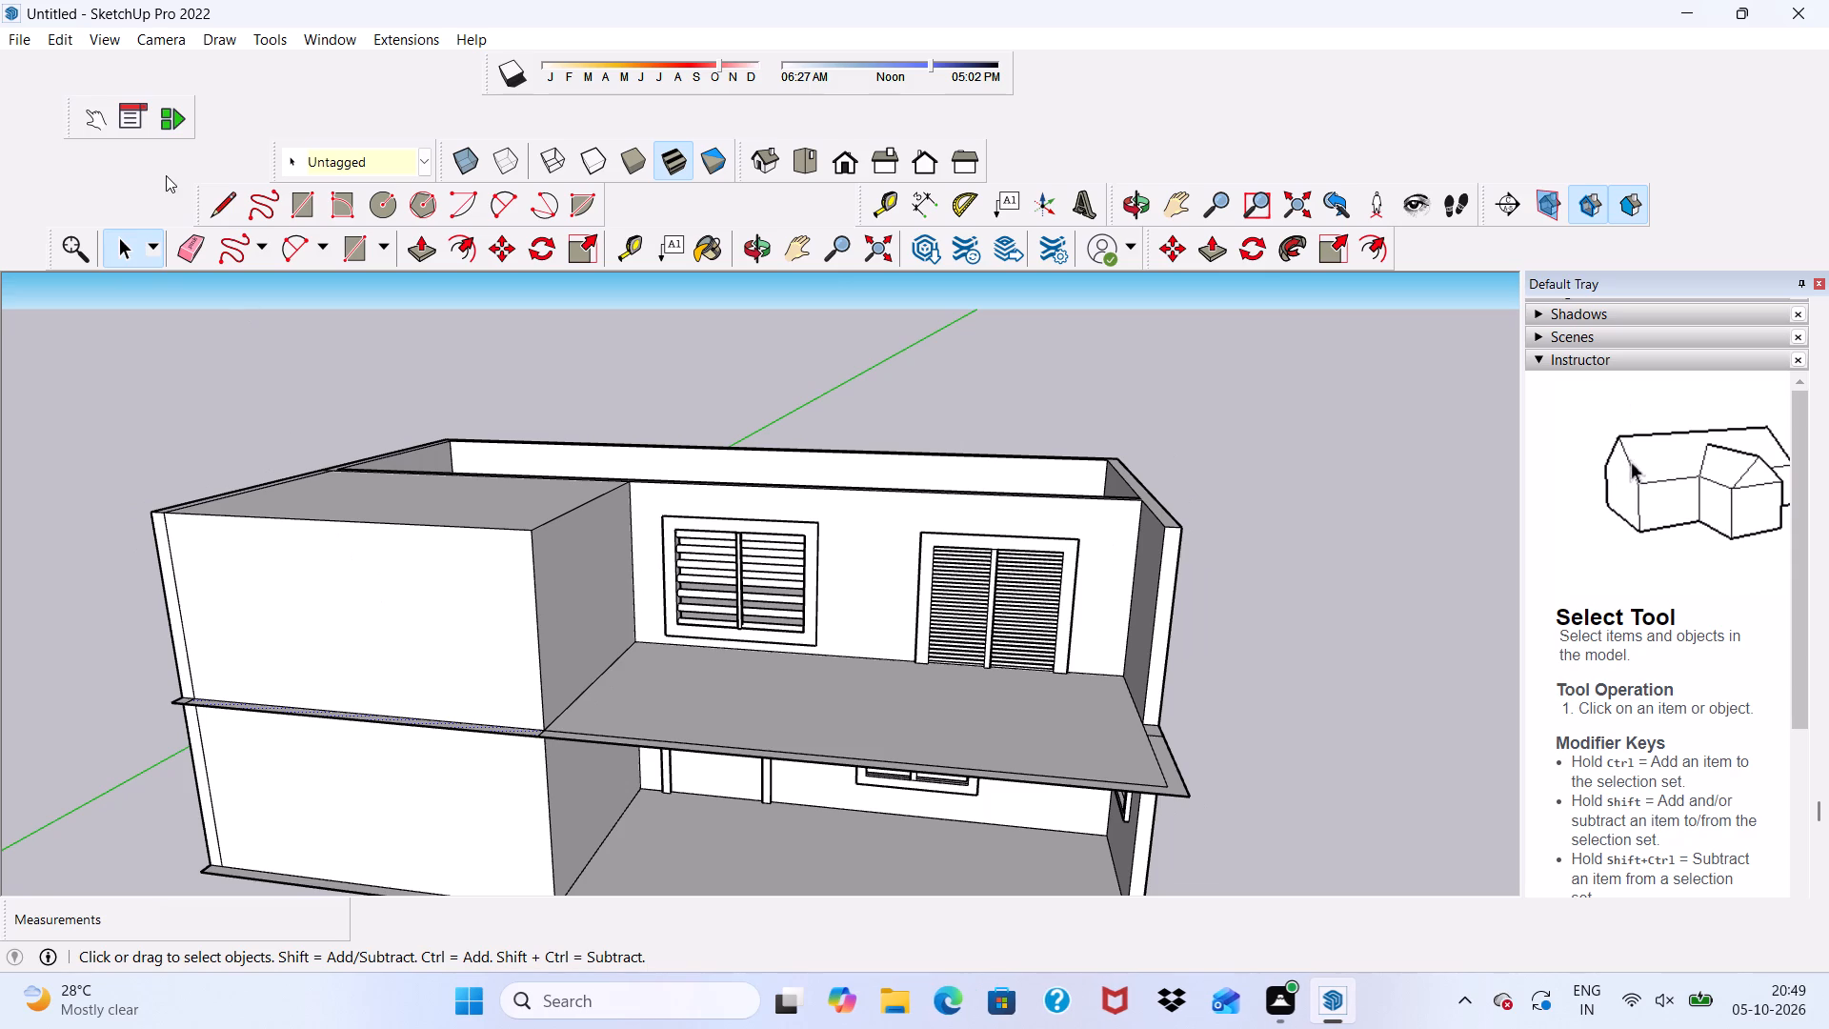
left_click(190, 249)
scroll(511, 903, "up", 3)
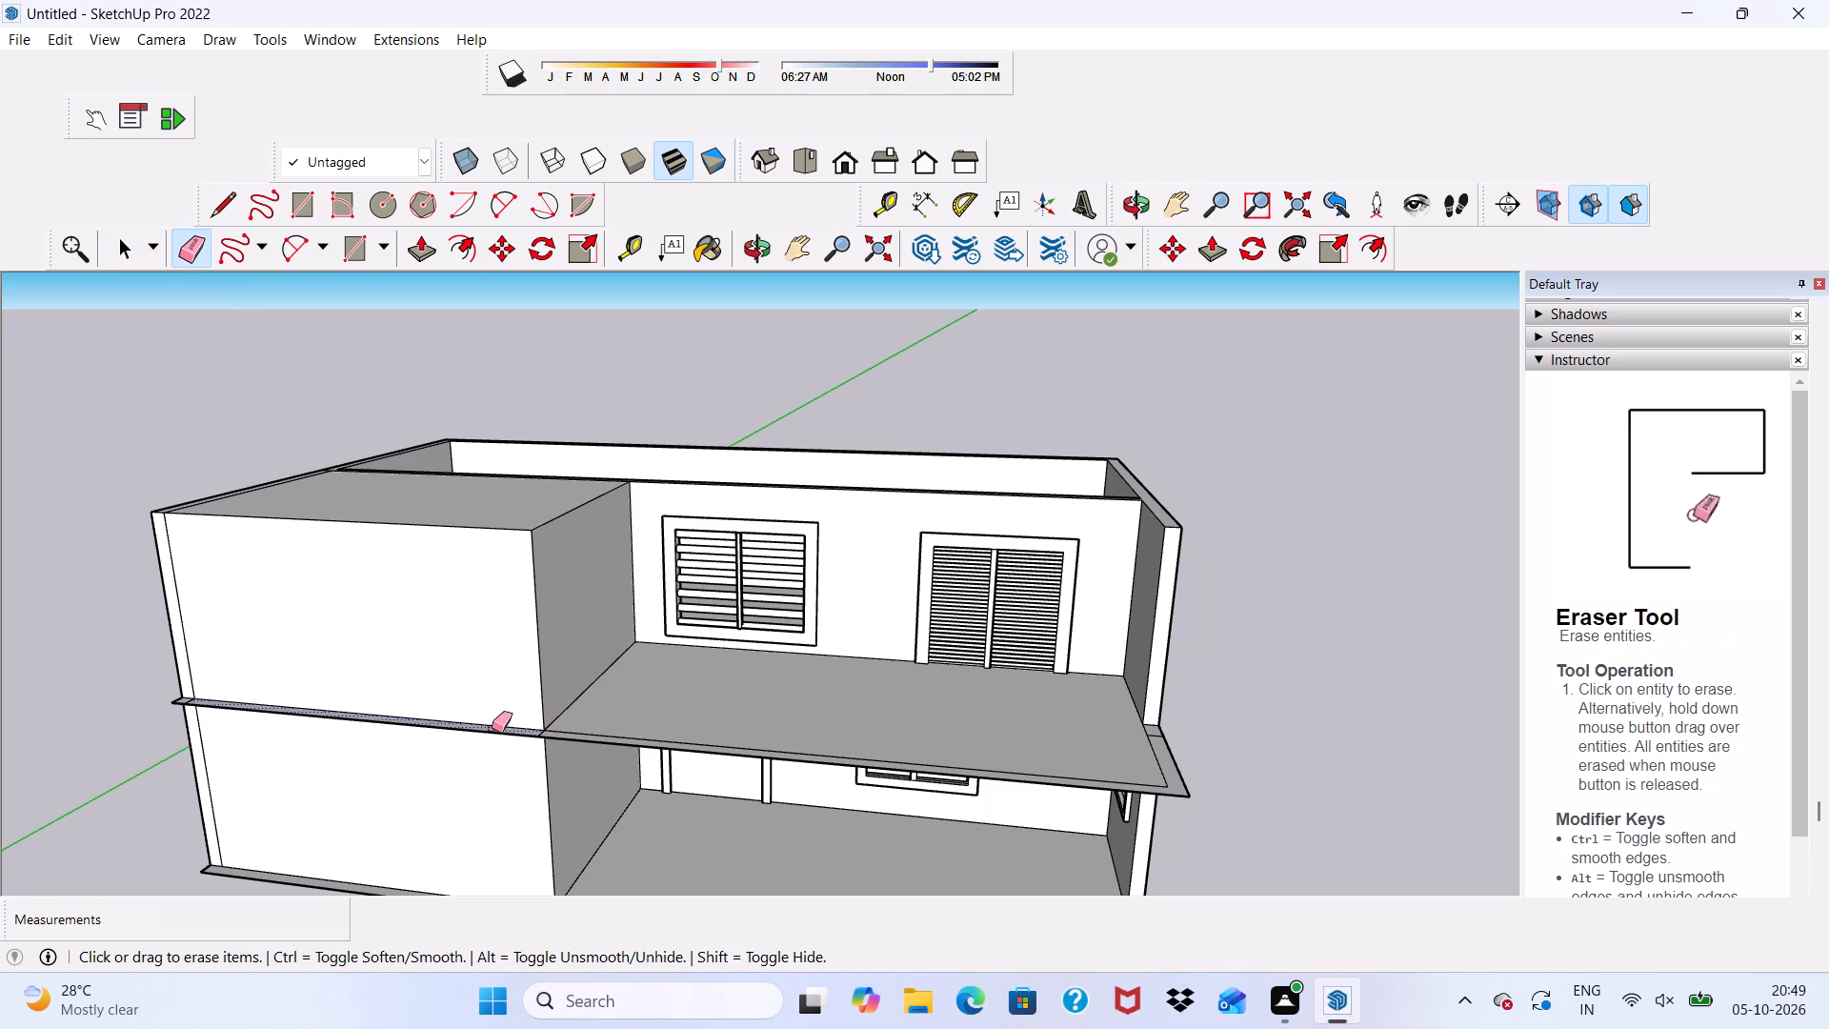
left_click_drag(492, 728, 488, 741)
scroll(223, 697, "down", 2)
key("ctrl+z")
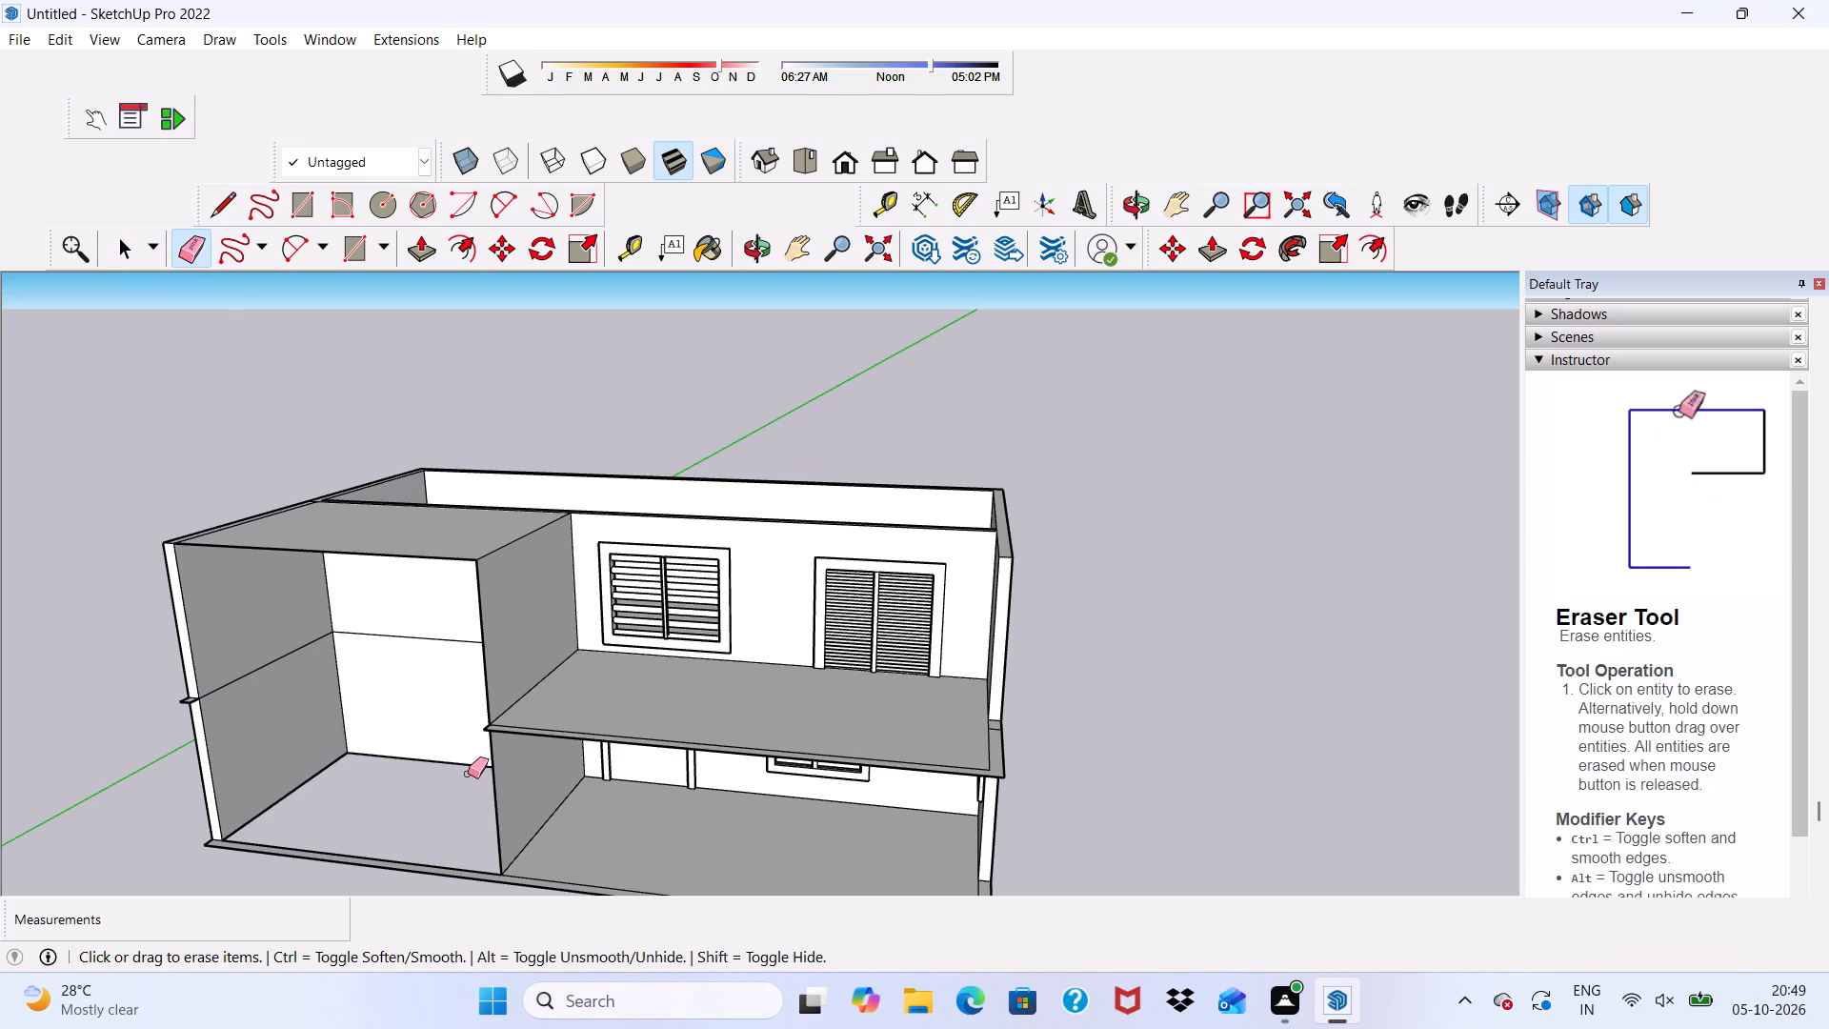
Erase the slab strip and seam between the upper and lower blocks' front faces so they form one continuous face.
scroll(468, 774, "up", 7)
left_click(426, 707)
scroll(426, 707, "down", 4)
scroll(430, 703, "up", 3)
left_click_drag(435, 682, 422, 712)
Erase the leftover slab piece at the block's outer front corner and the vertical seam on its front face.
scroll(422, 712, "down", 8)
middle_click_drag(367, 656, 532, 631)
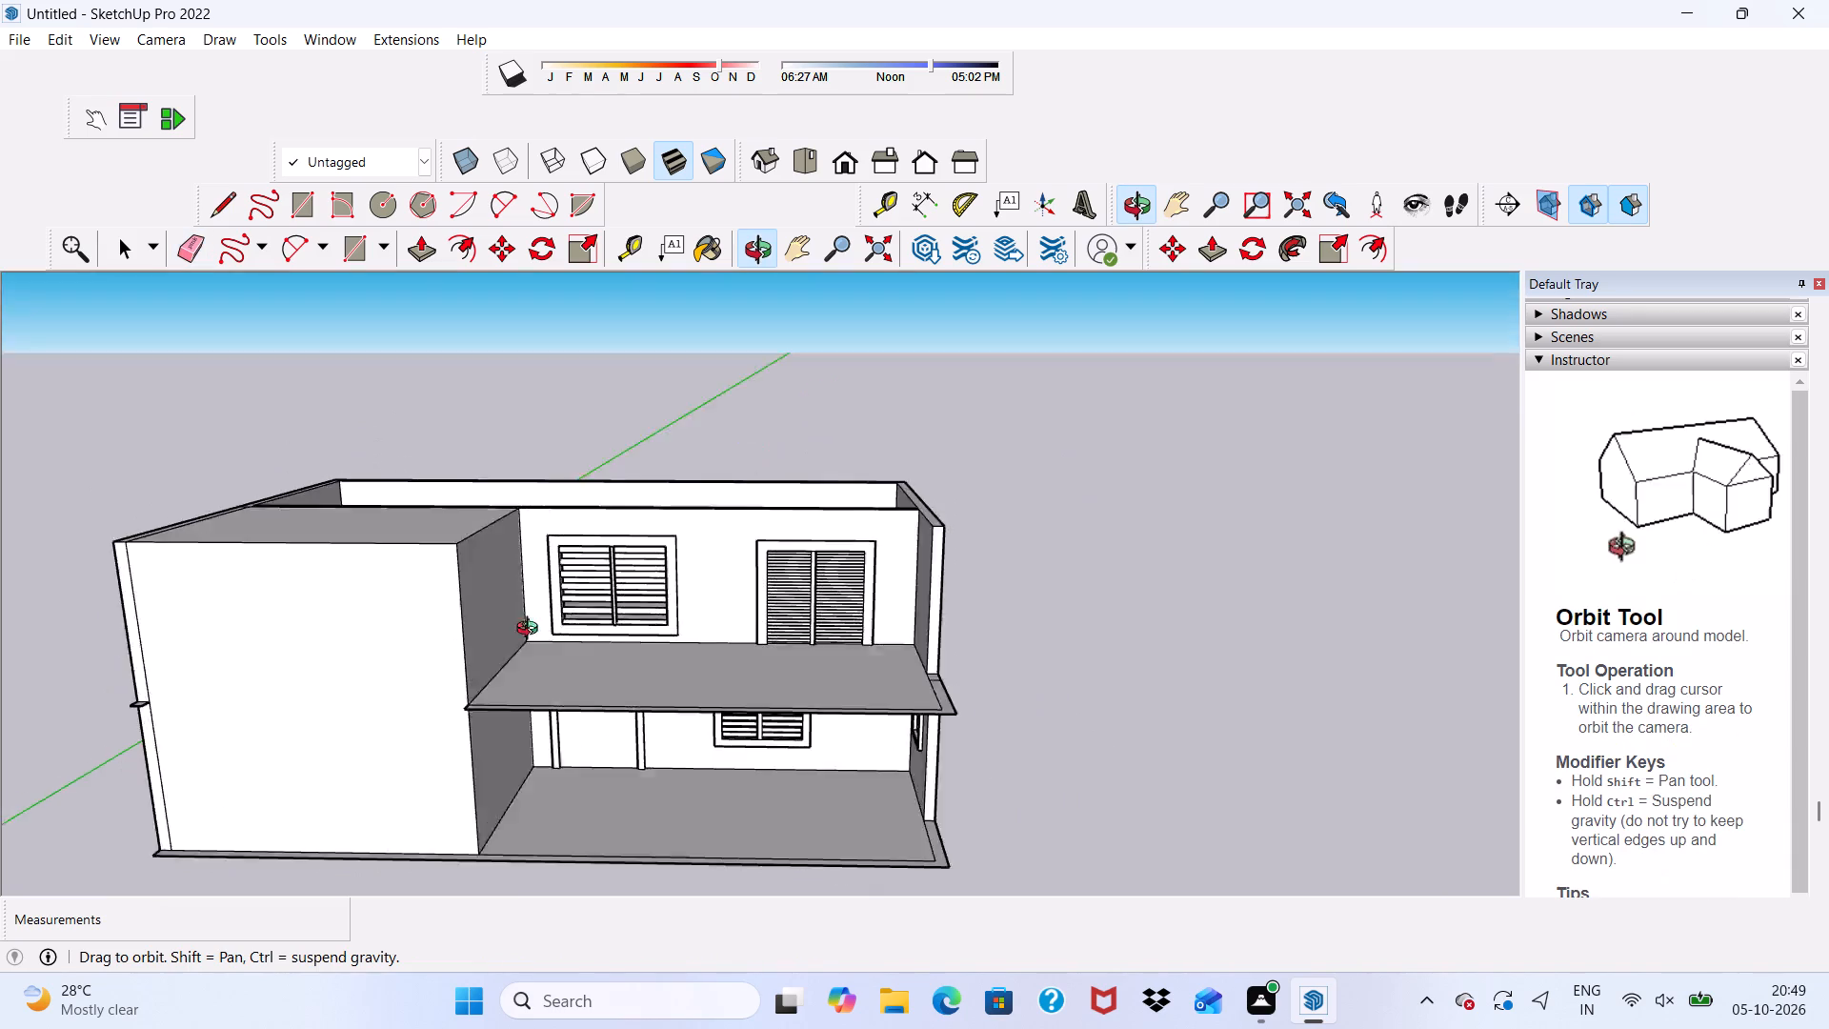
middle_click_drag(532, 631, 771, 608)
scroll(370, 927, "up", 3)
left_click_drag(318, 835, 318, 864)
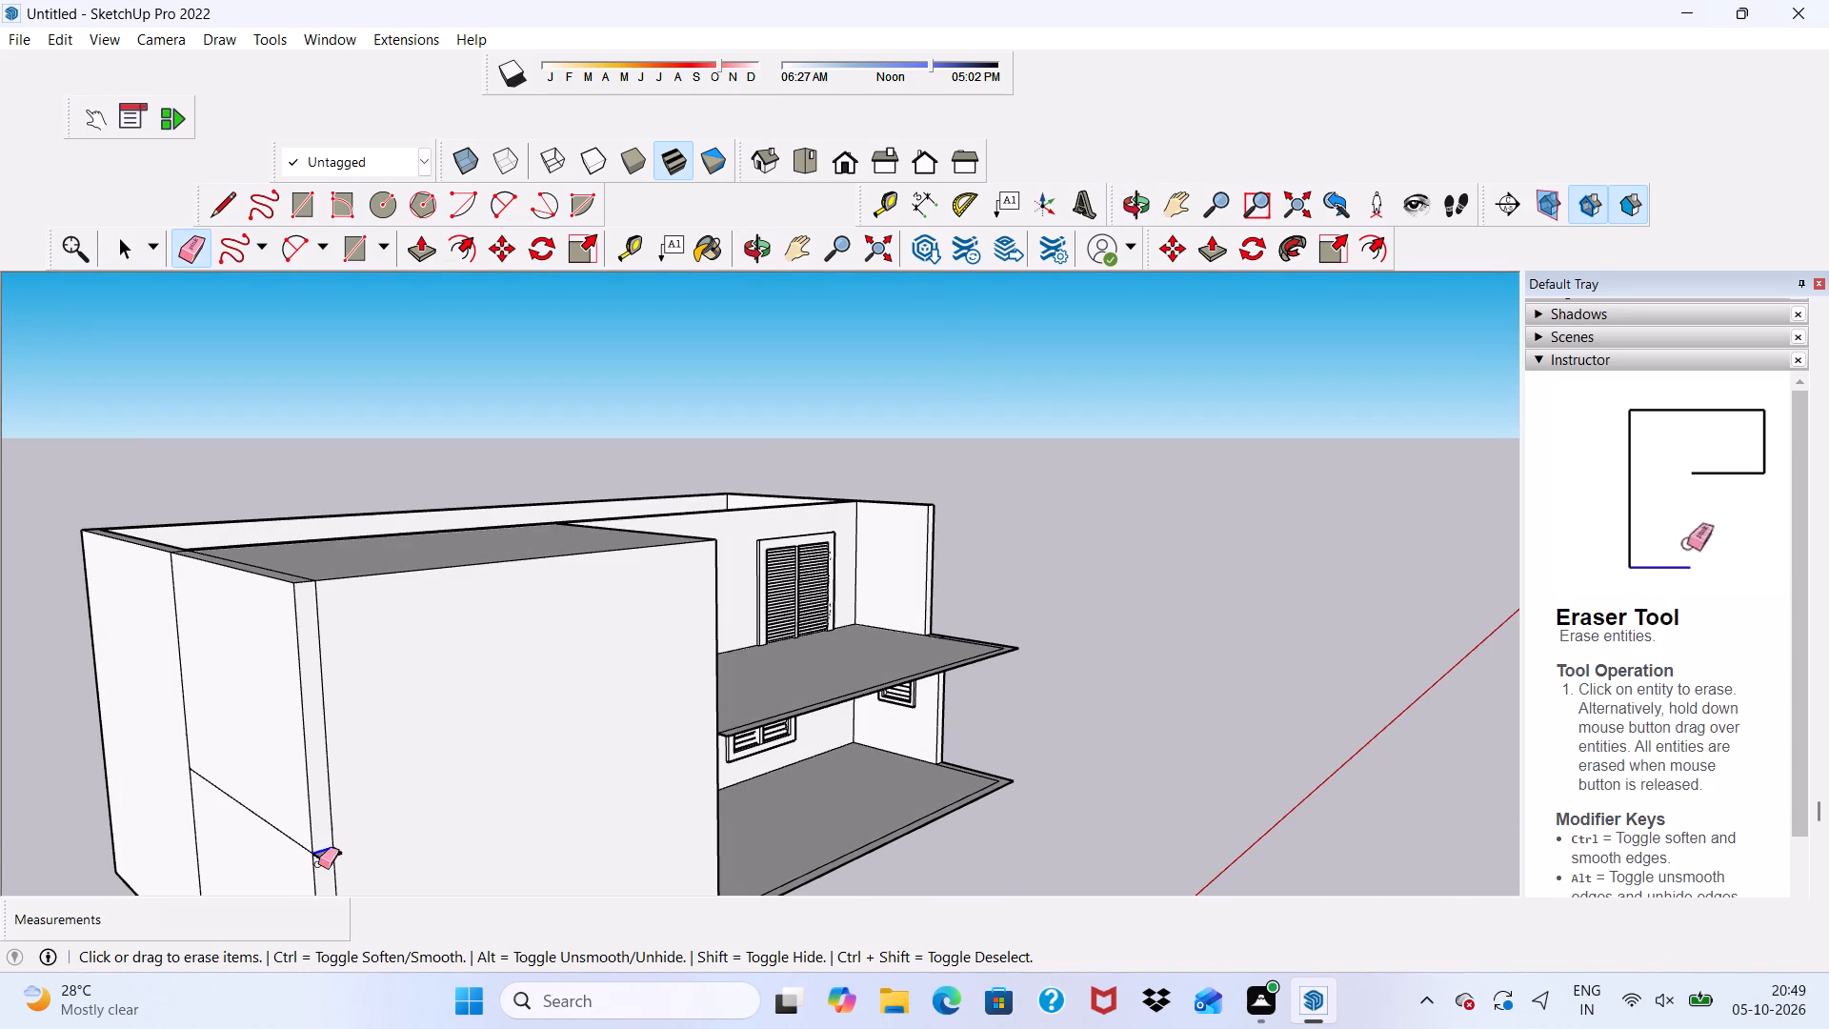
left_click_drag(318, 864, 320, 873)
left_click_drag(334, 833, 334, 871)
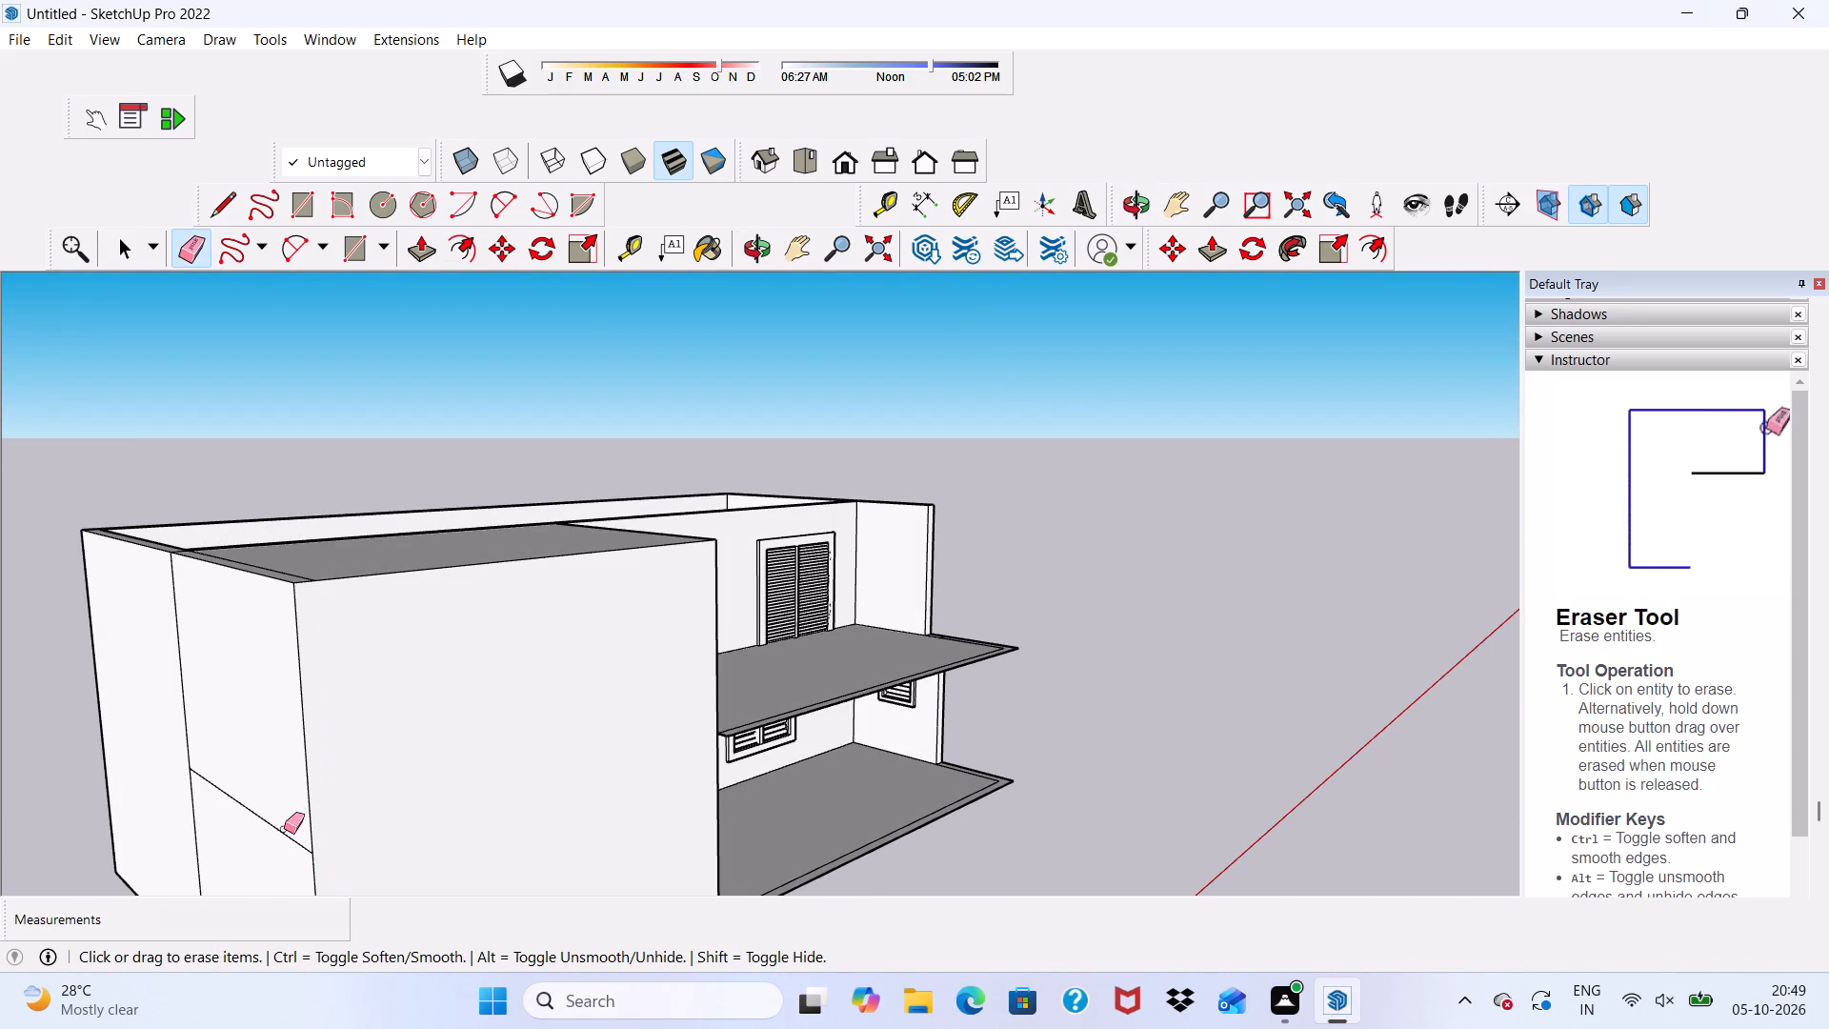
Erase the horizontal seam between storeys and the vertical seams joining the block to the main building's side wall.
left_click_drag(286, 816, 268, 851)
left_click_drag(191, 695, 159, 740)
scroll(206, 657, "down", 1)
scroll(157, 801, "up", 1)
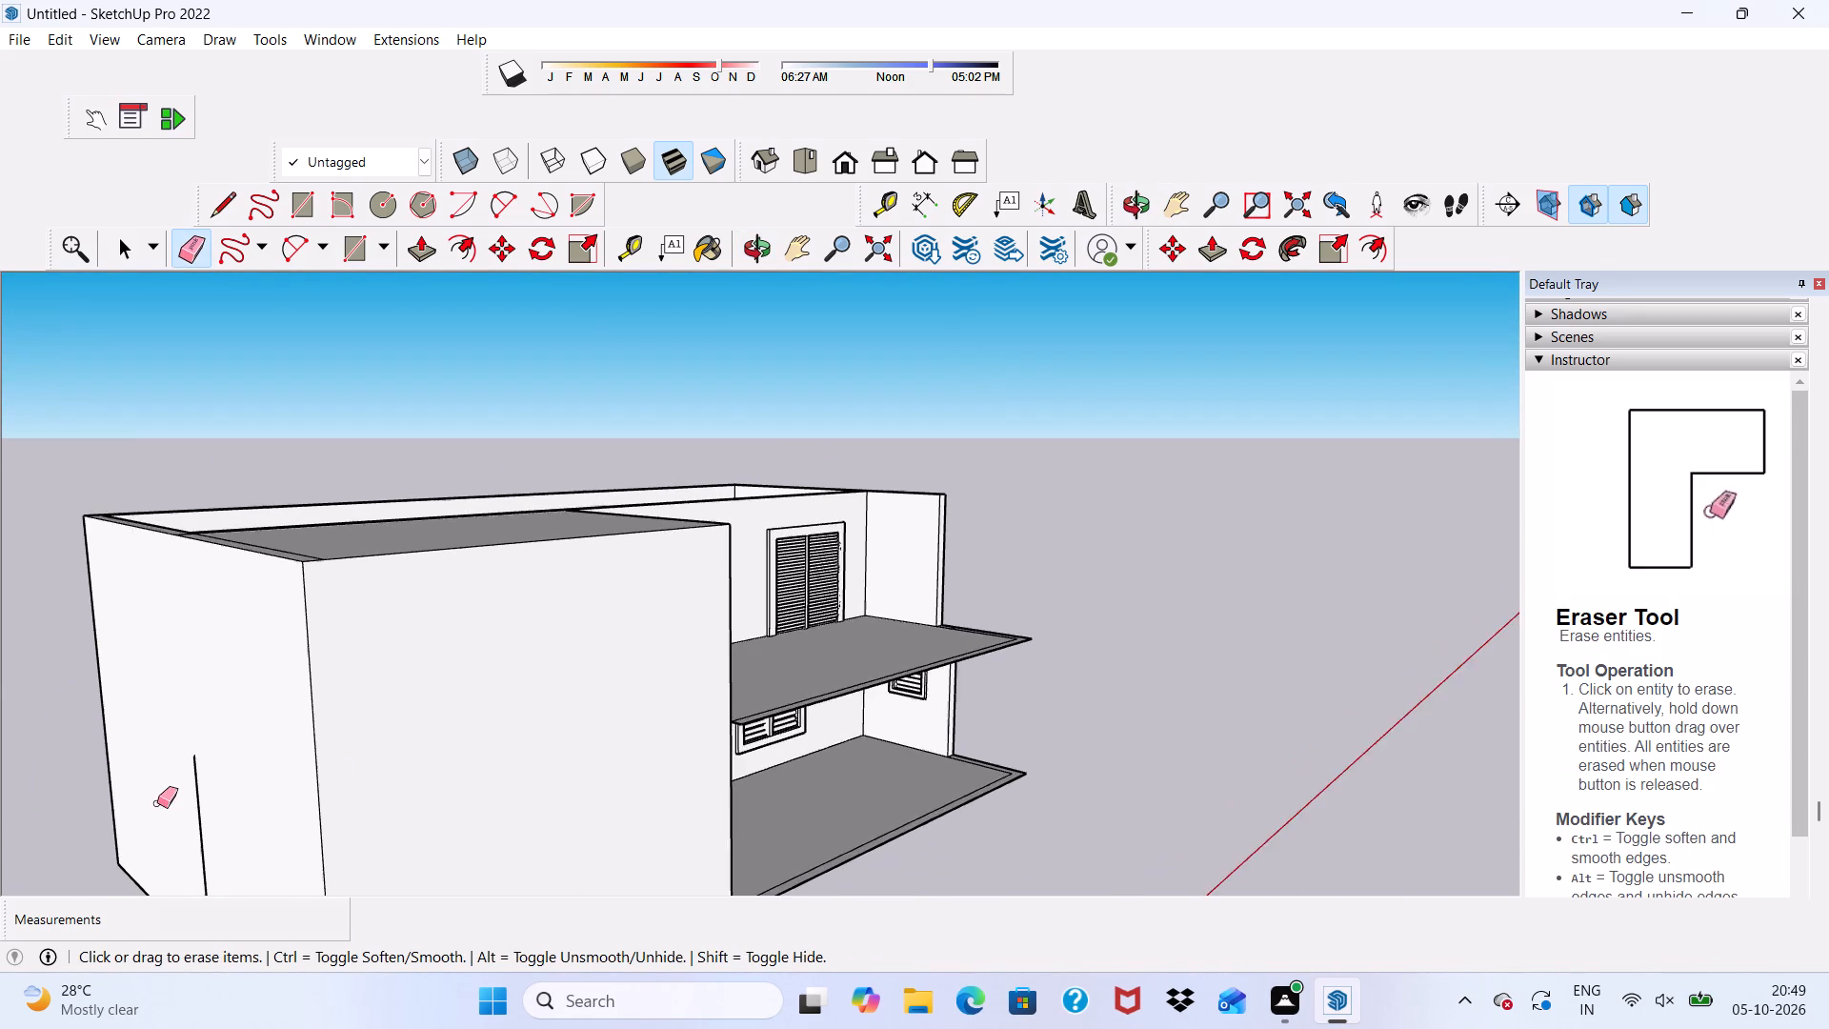
scroll(157, 803, "down", 4)
scroll(157, 803, "up", 1)
scroll(159, 798, "down", 2)
scroll(222, 705, "up", 1)
scroll(222, 705, "down", 4)
middle_click_drag(201, 743, 679, 699)
scroll(1054, 805, "up", 2)
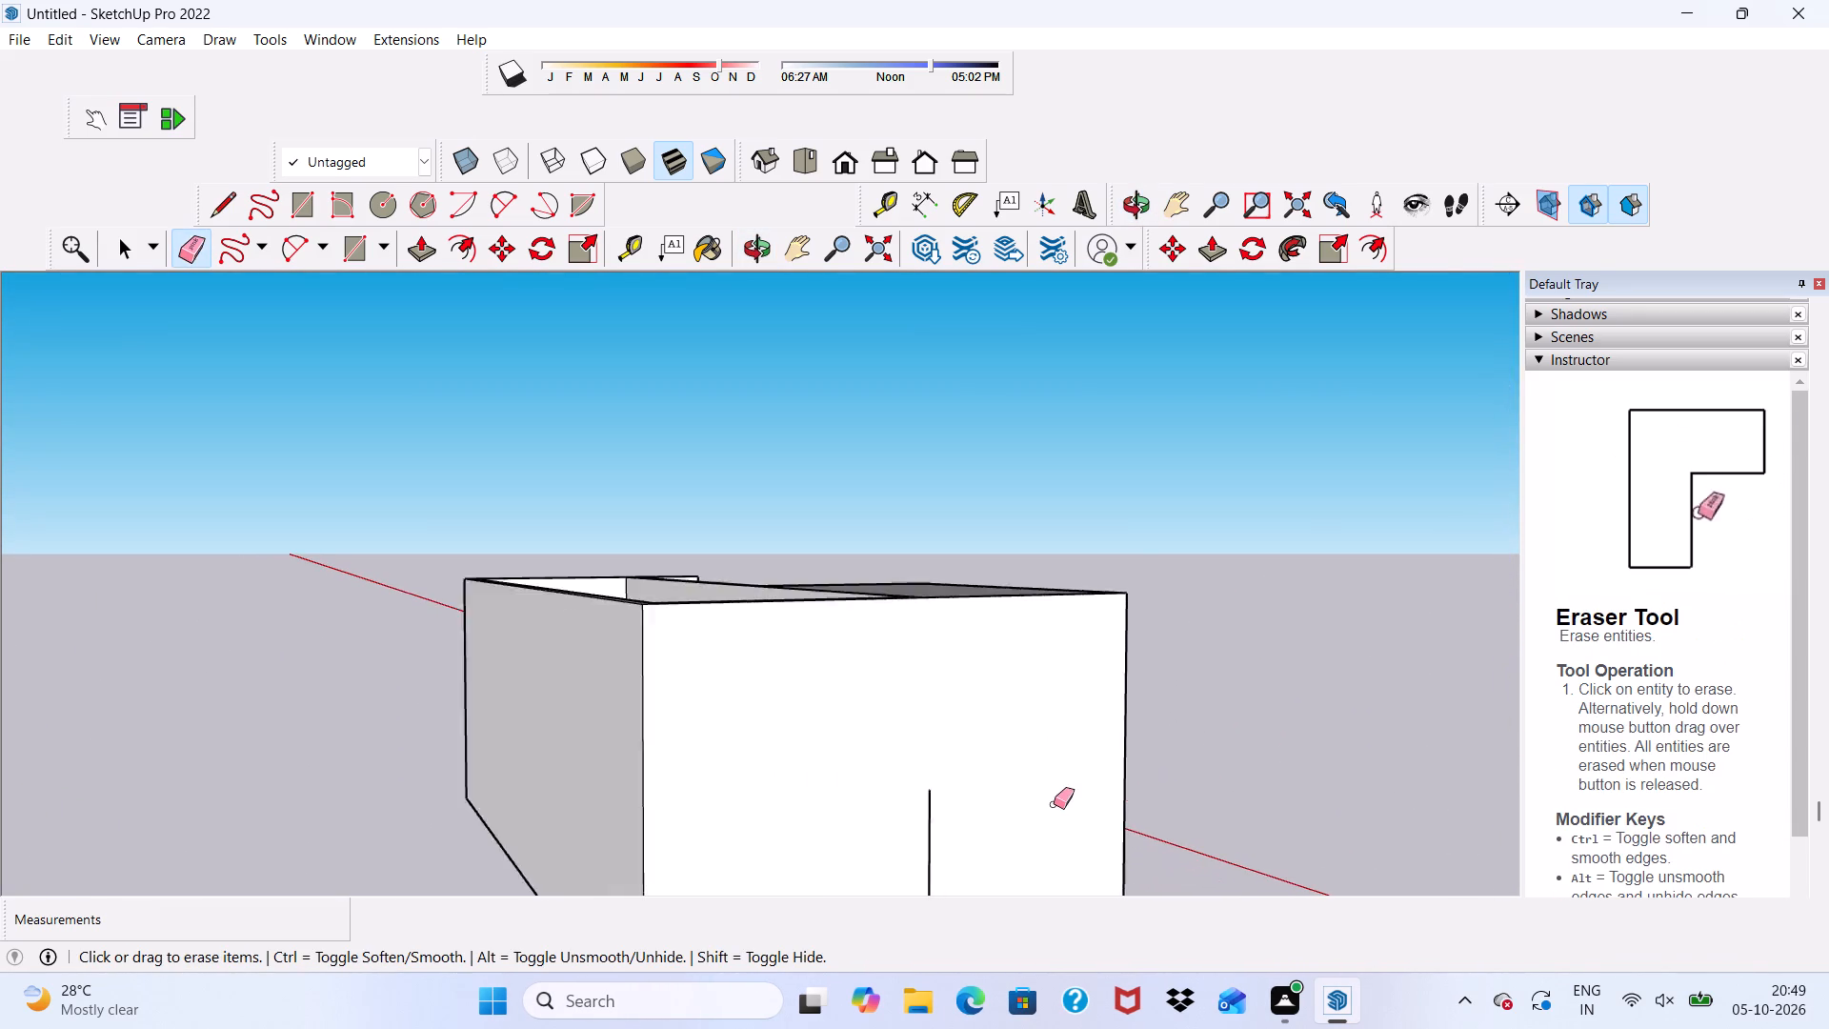
scroll(1054, 804, "up", 1)
left_click_drag(1003, 818, 850, 857)
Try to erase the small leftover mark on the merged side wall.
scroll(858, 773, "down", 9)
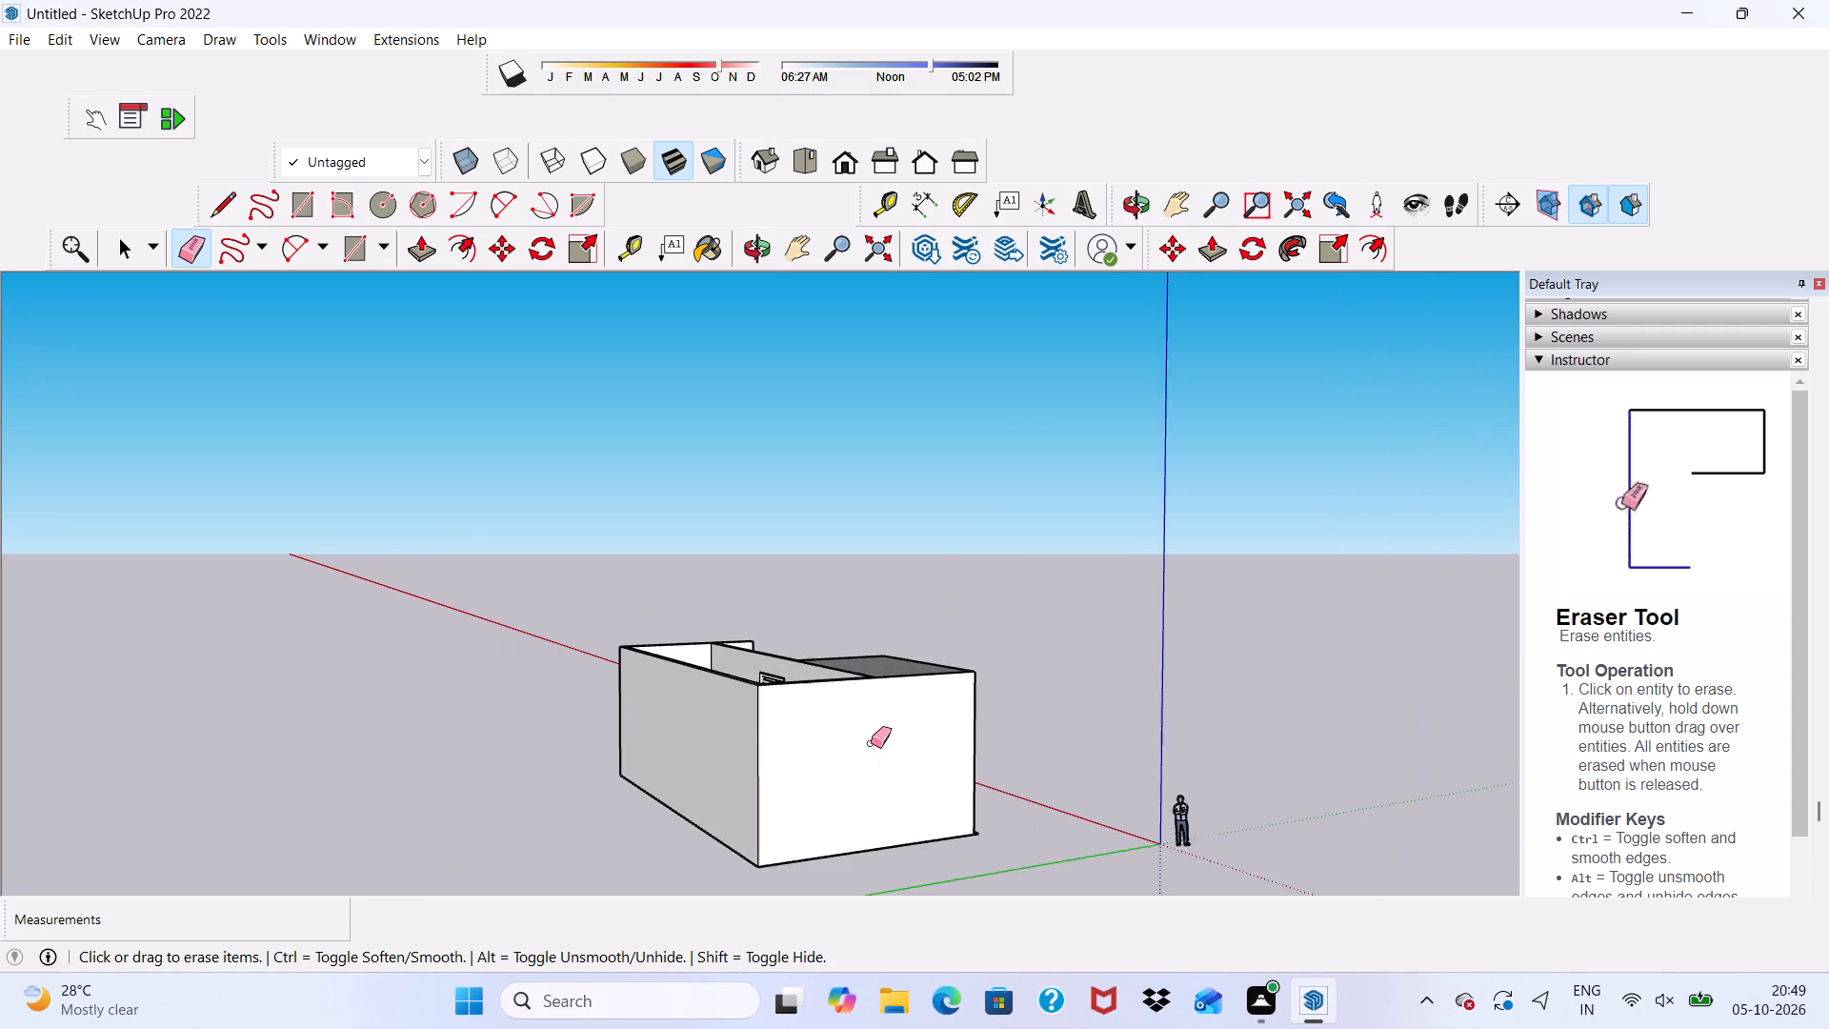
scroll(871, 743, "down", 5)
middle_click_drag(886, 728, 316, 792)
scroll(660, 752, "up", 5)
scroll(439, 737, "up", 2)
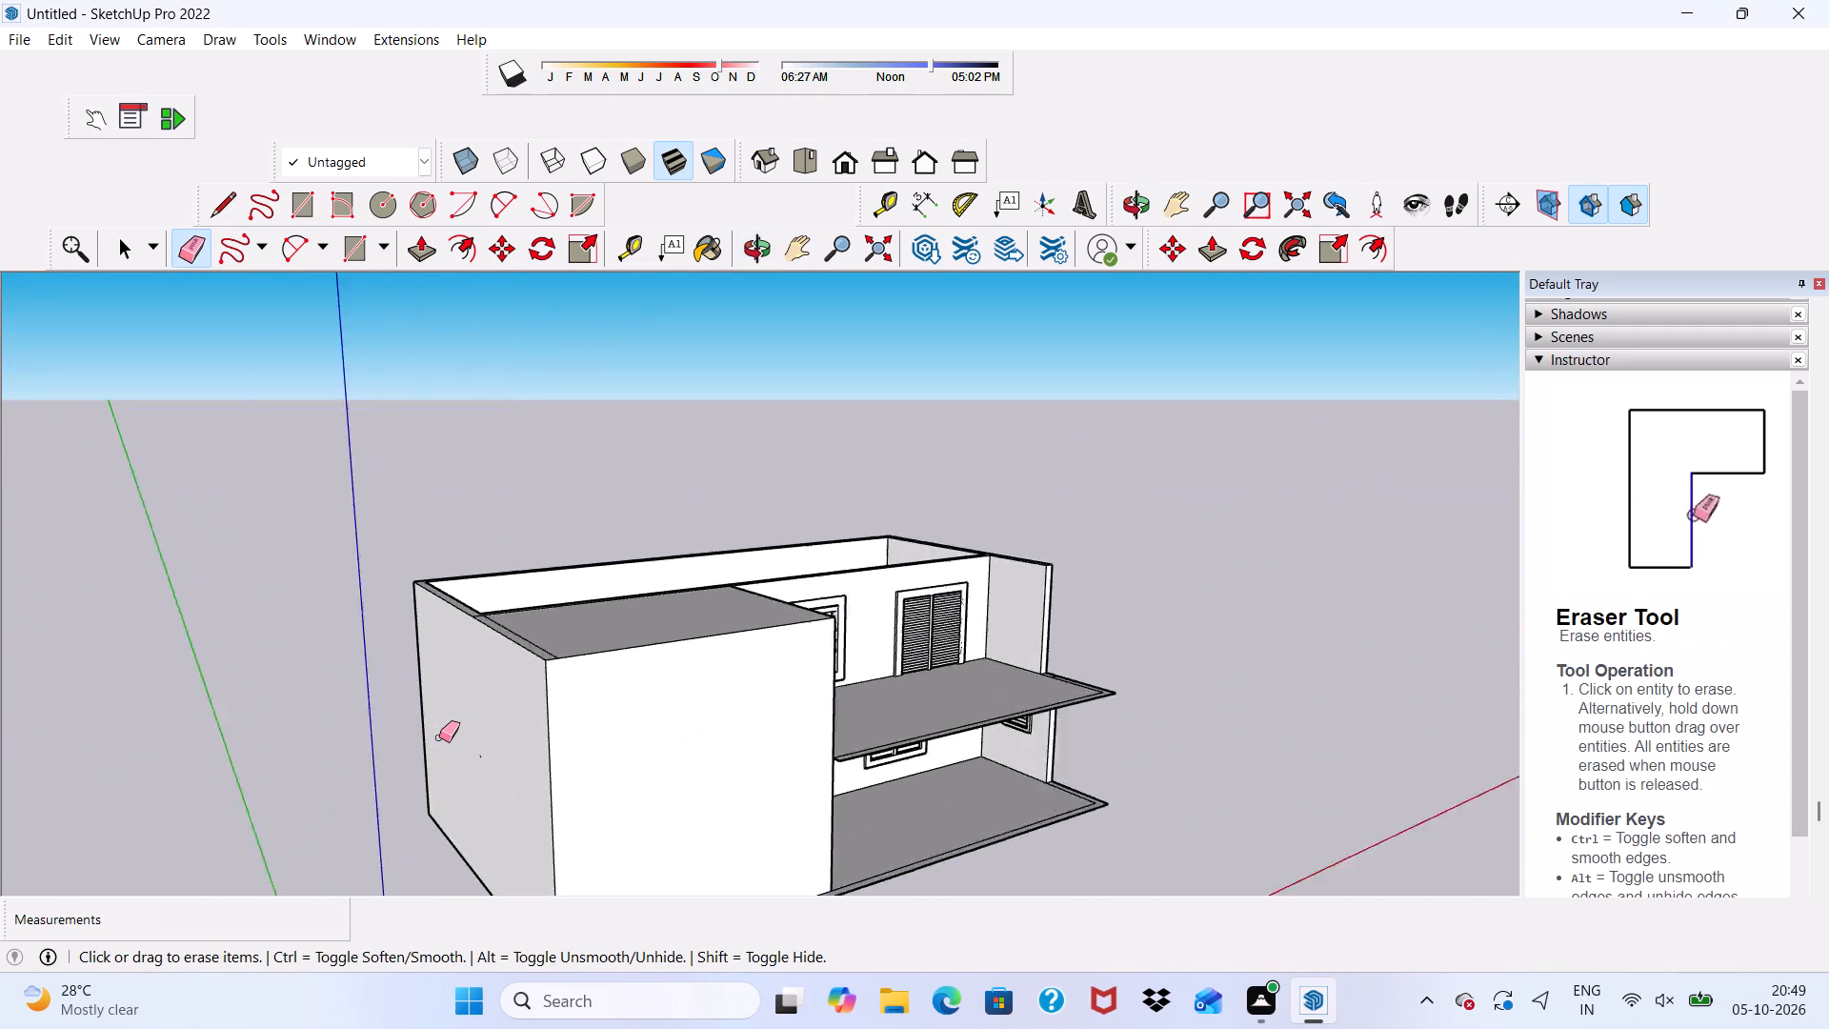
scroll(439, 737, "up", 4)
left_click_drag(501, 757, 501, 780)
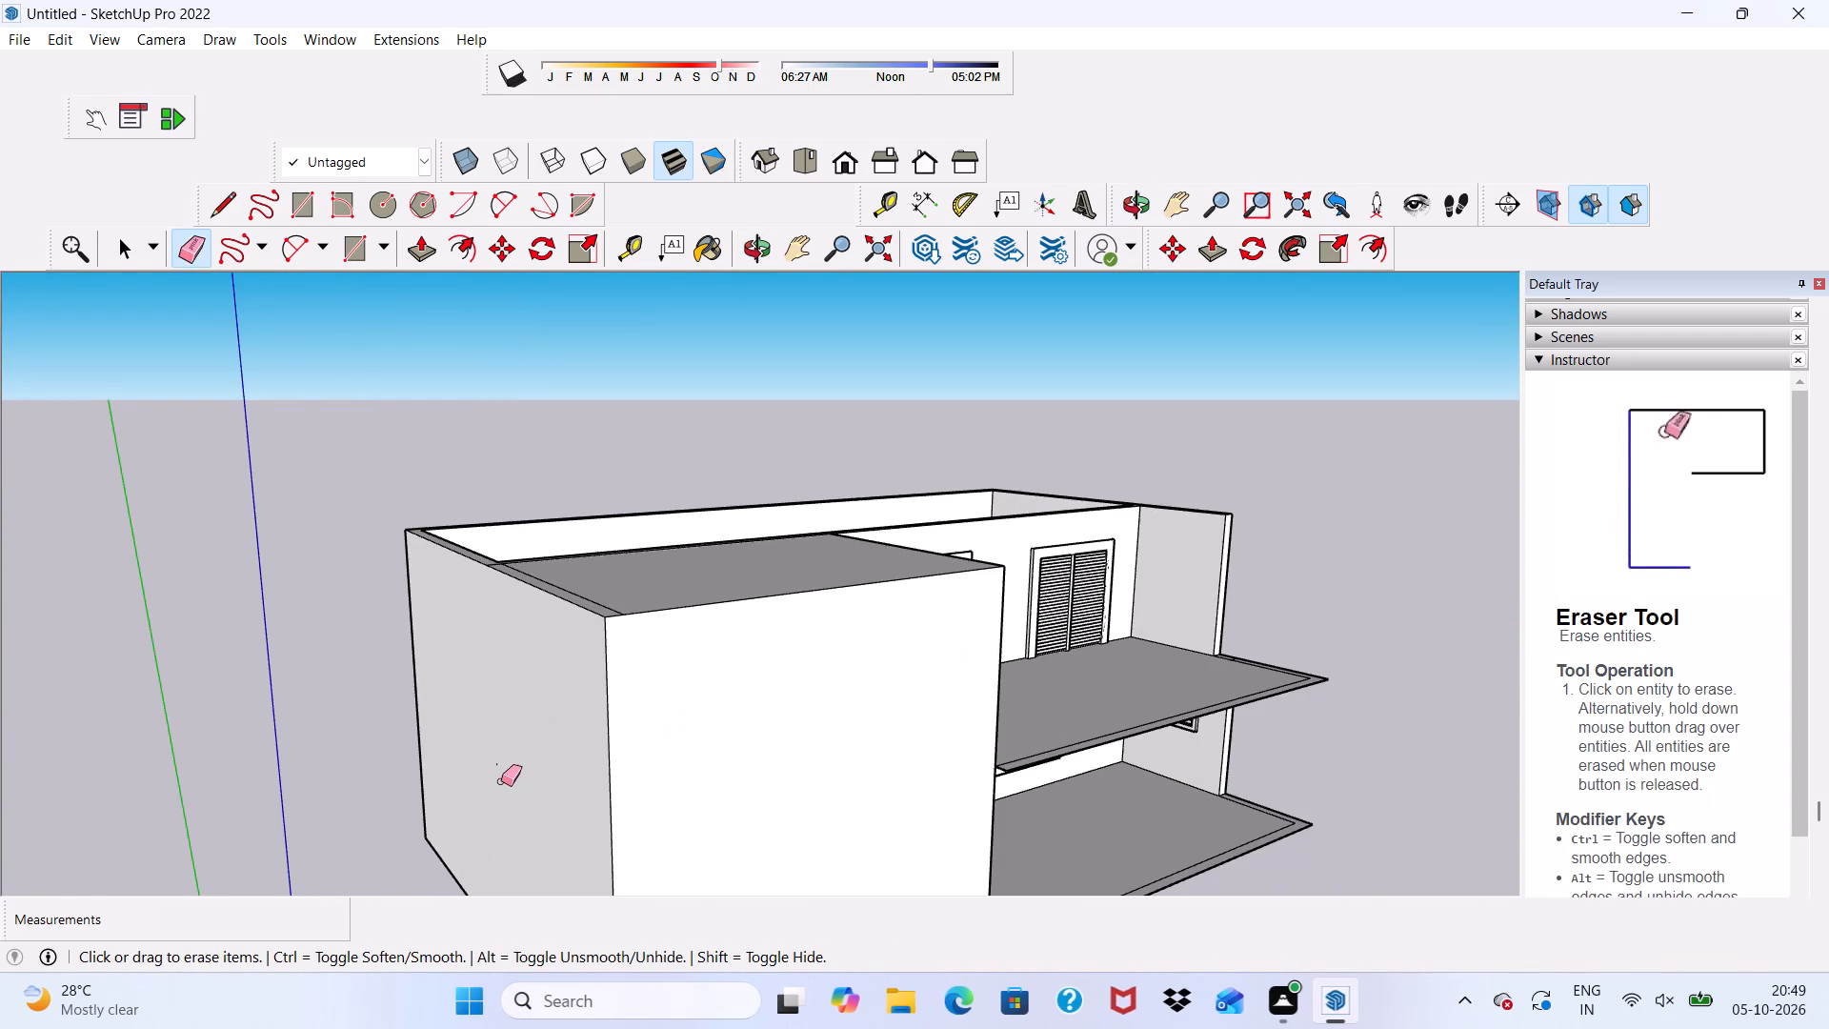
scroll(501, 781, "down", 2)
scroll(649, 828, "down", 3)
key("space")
Examine the merged two-storey block, the front slabs and the open top of the building from several angles.
scroll(646, 834, "up", 1)
scroll(646, 834, "down", 7)
middle_click_drag(653, 824, 653, 822)
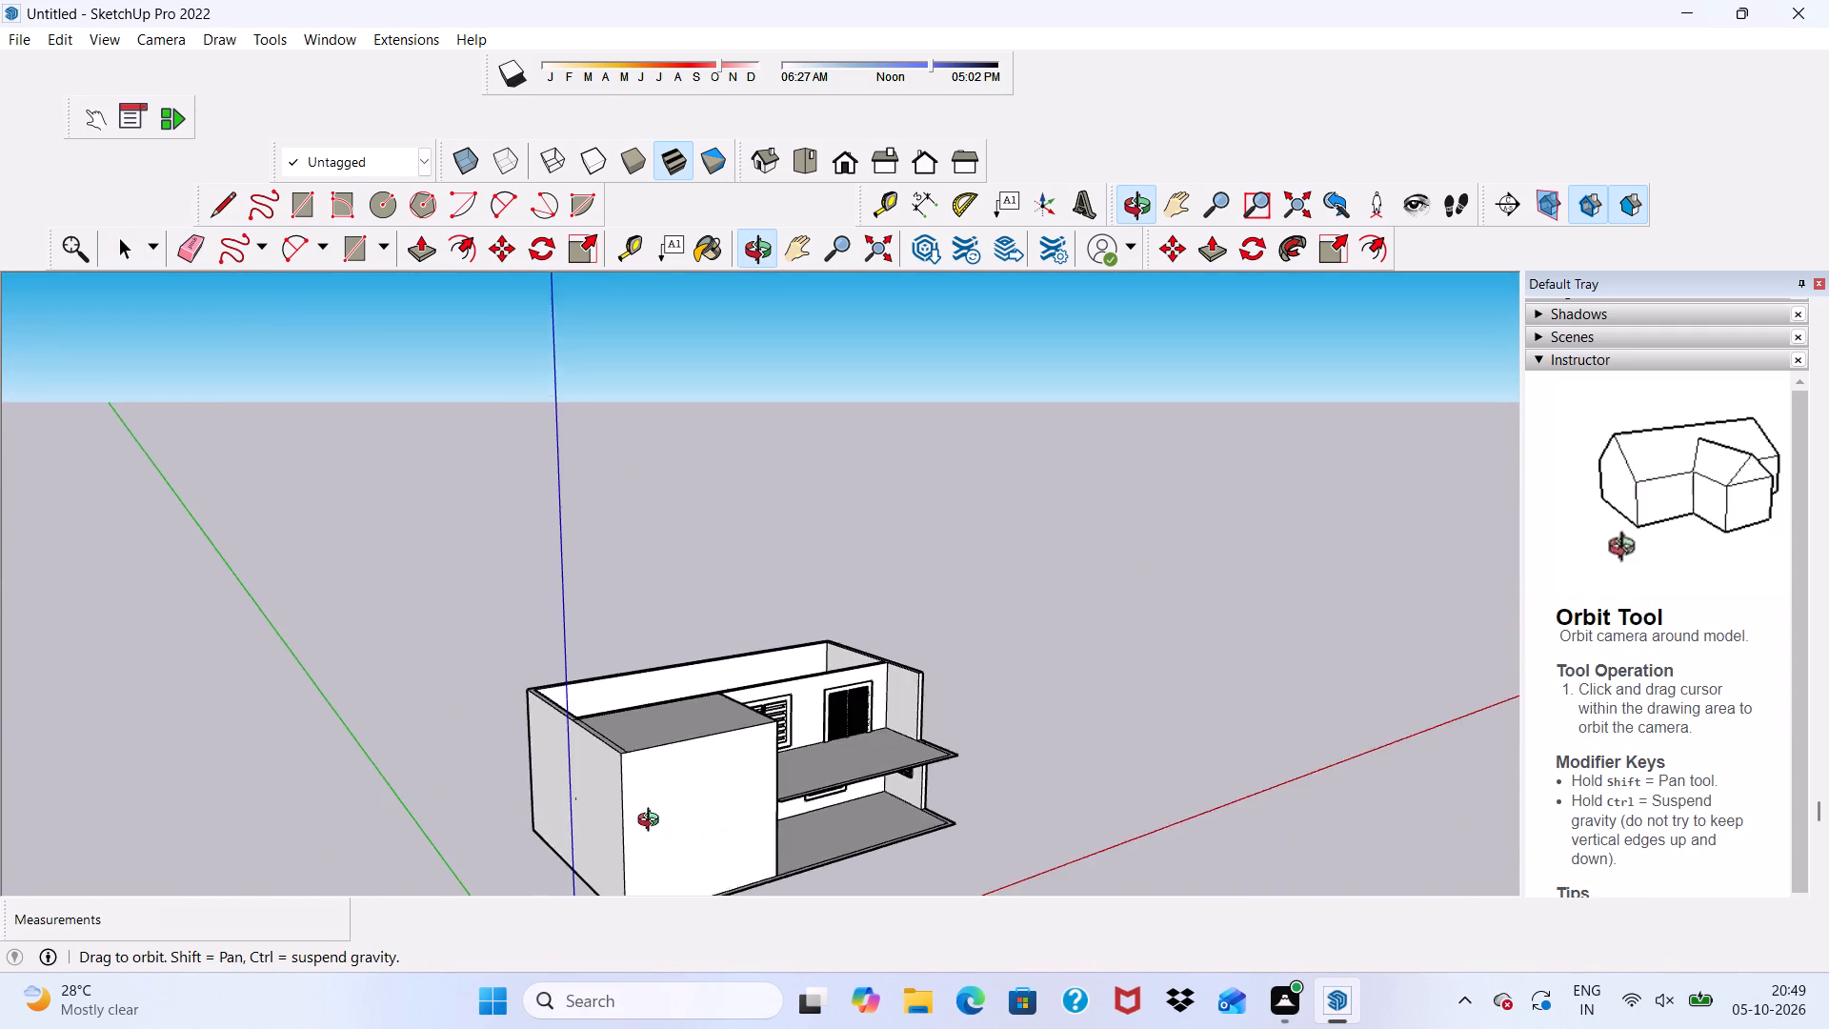
middle_click_drag(653, 822, 425, 685)
scroll(577, 757, "up", 5)
scroll(693, 655, "up", 4)
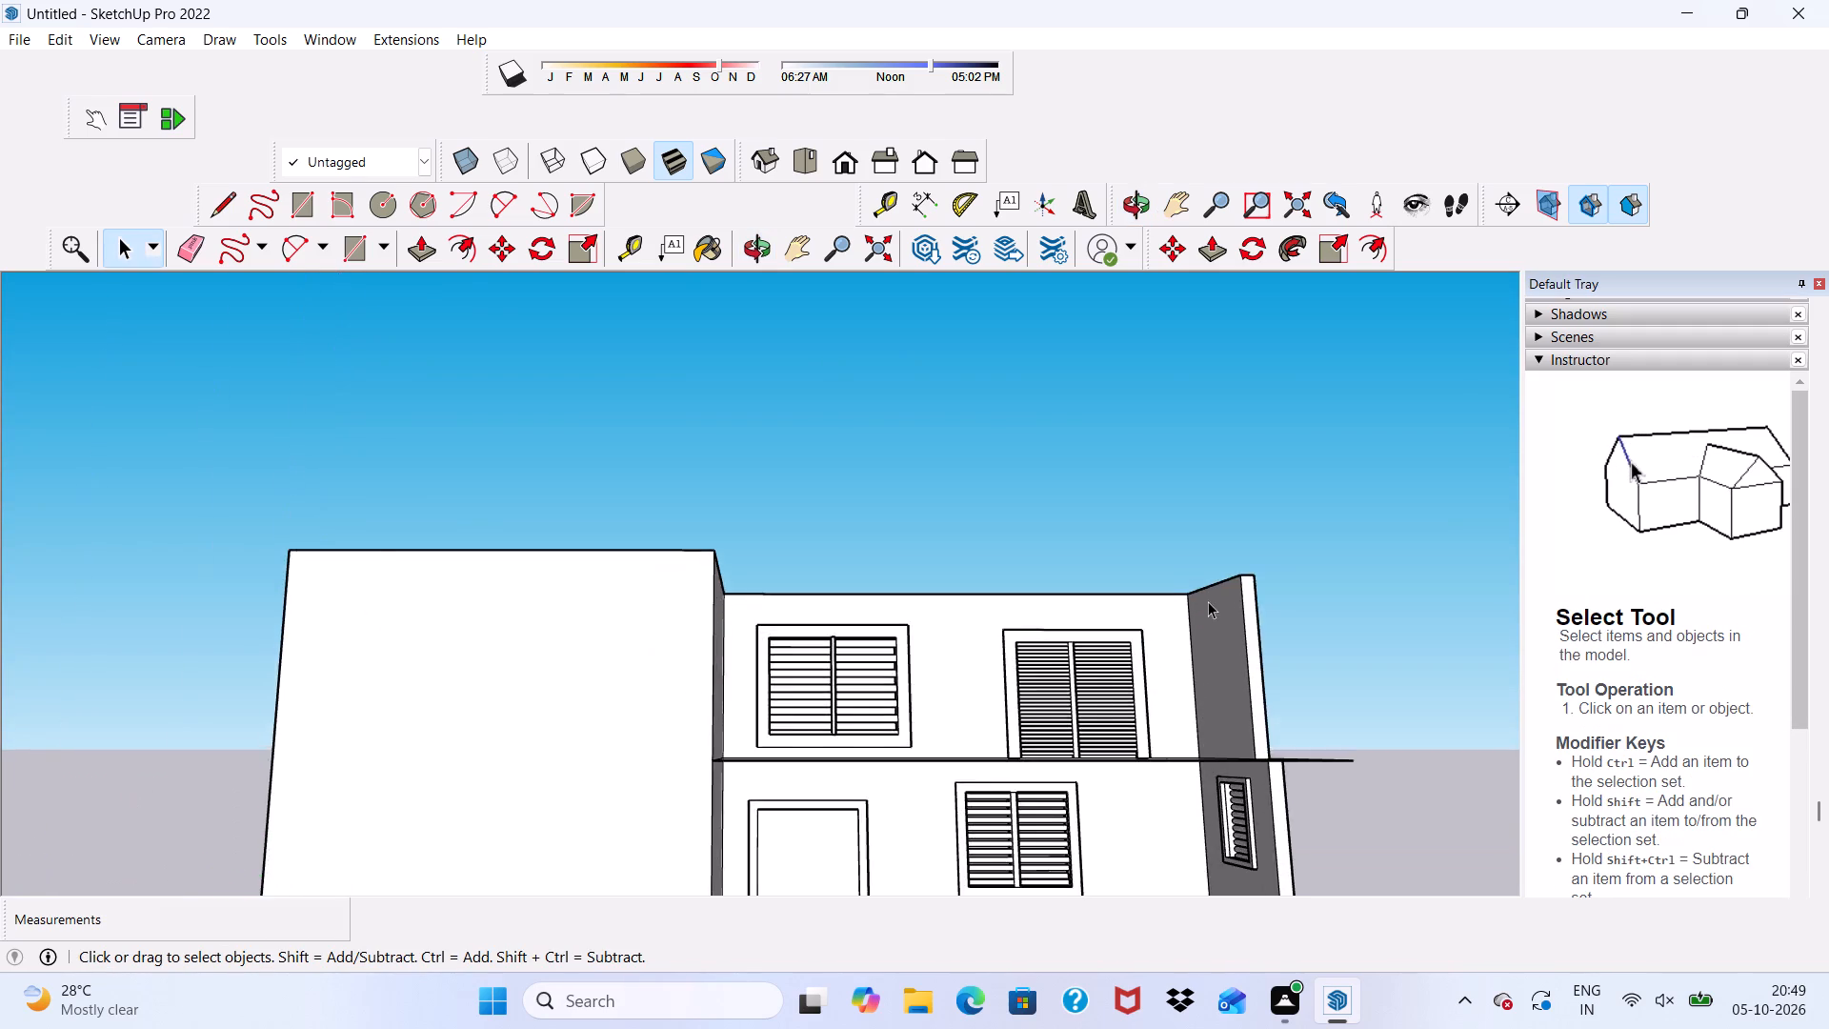
scroll(1208, 601, "down", 2)
middle_click_drag(1208, 601, 1043, 788)
scroll(731, 647, "up", 3)
scroll(710, 639, "down", 4)
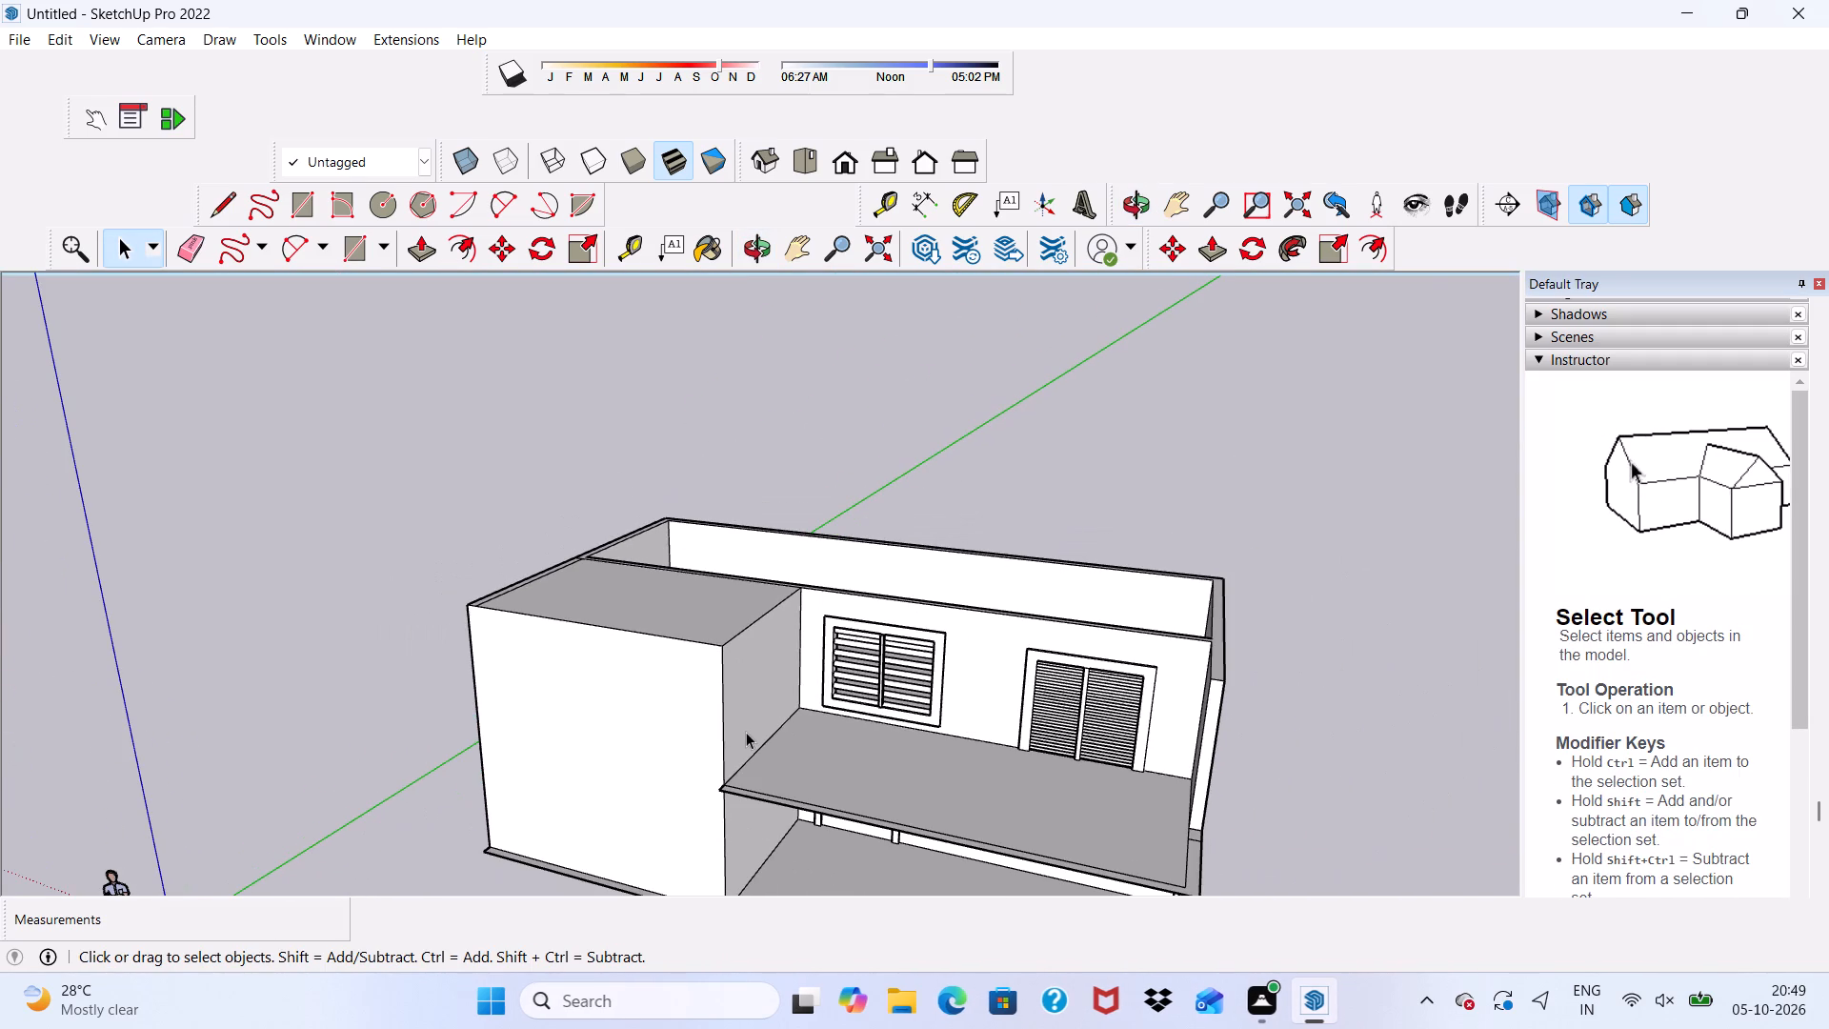
scroll(746, 732, "up", 2)
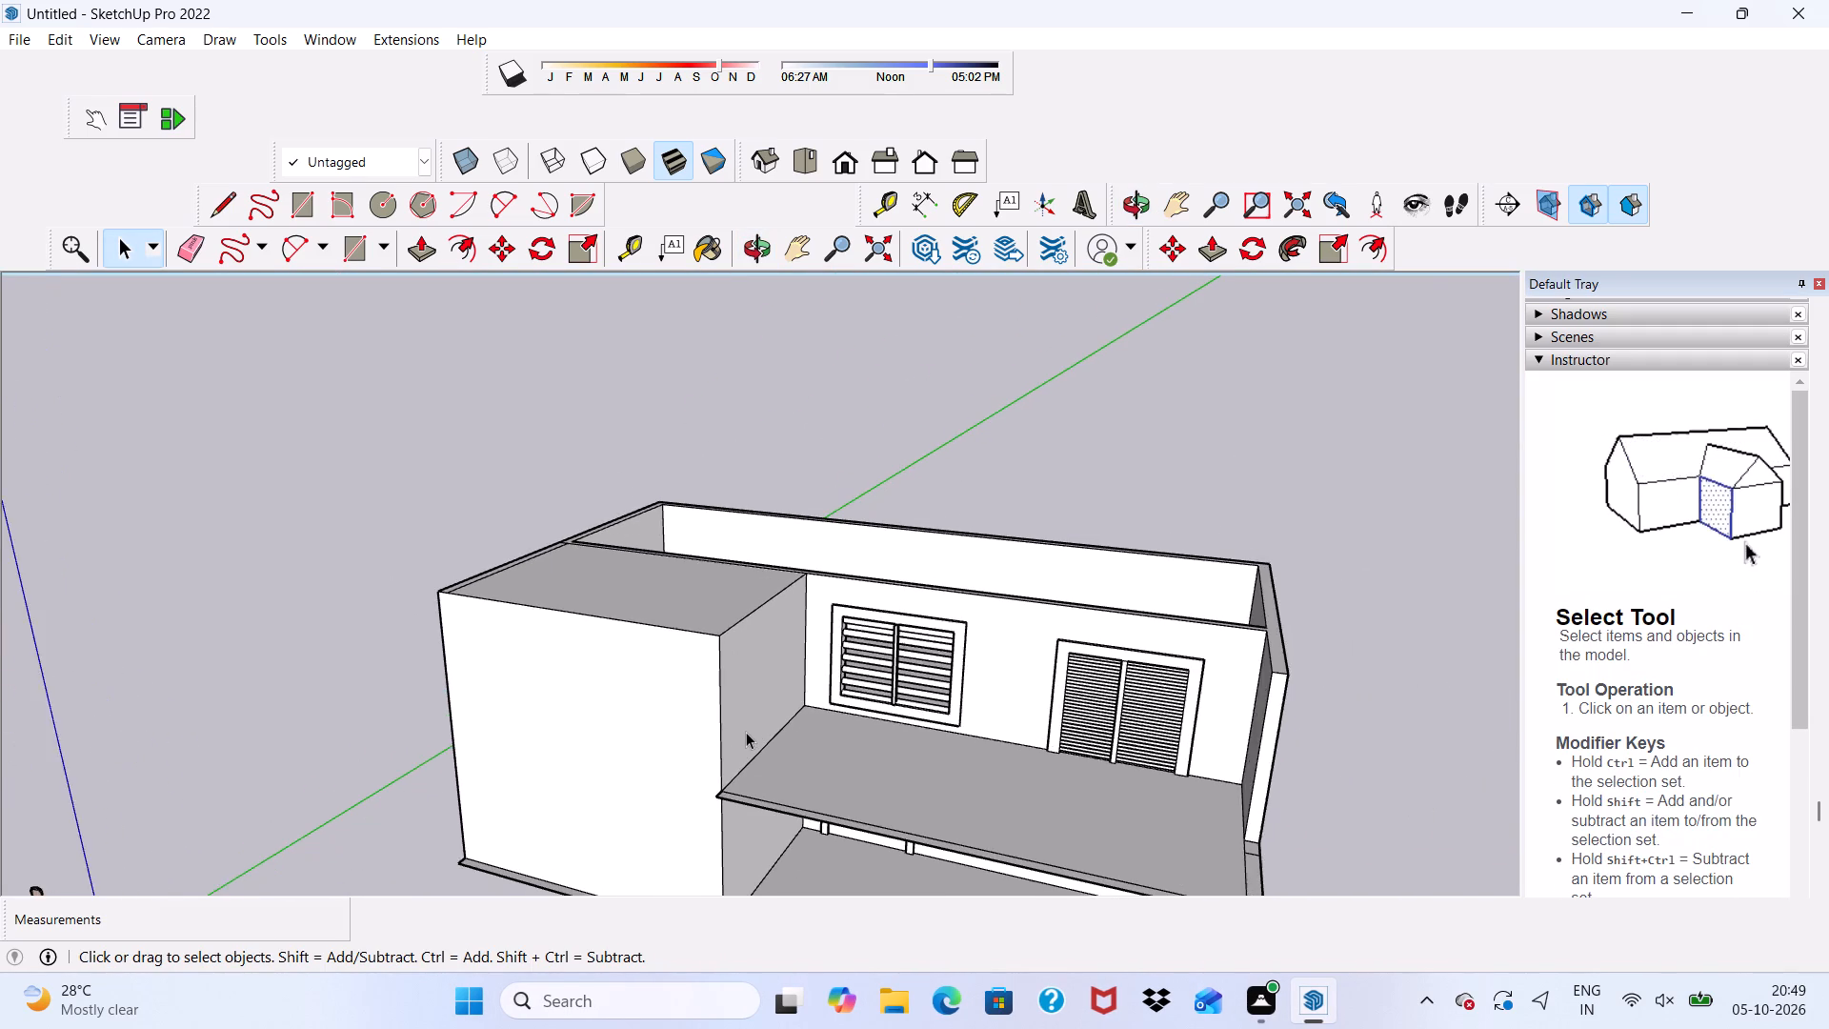
scroll(746, 732, "down", 3)
middle_click_drag(821, 820, 878, 772)
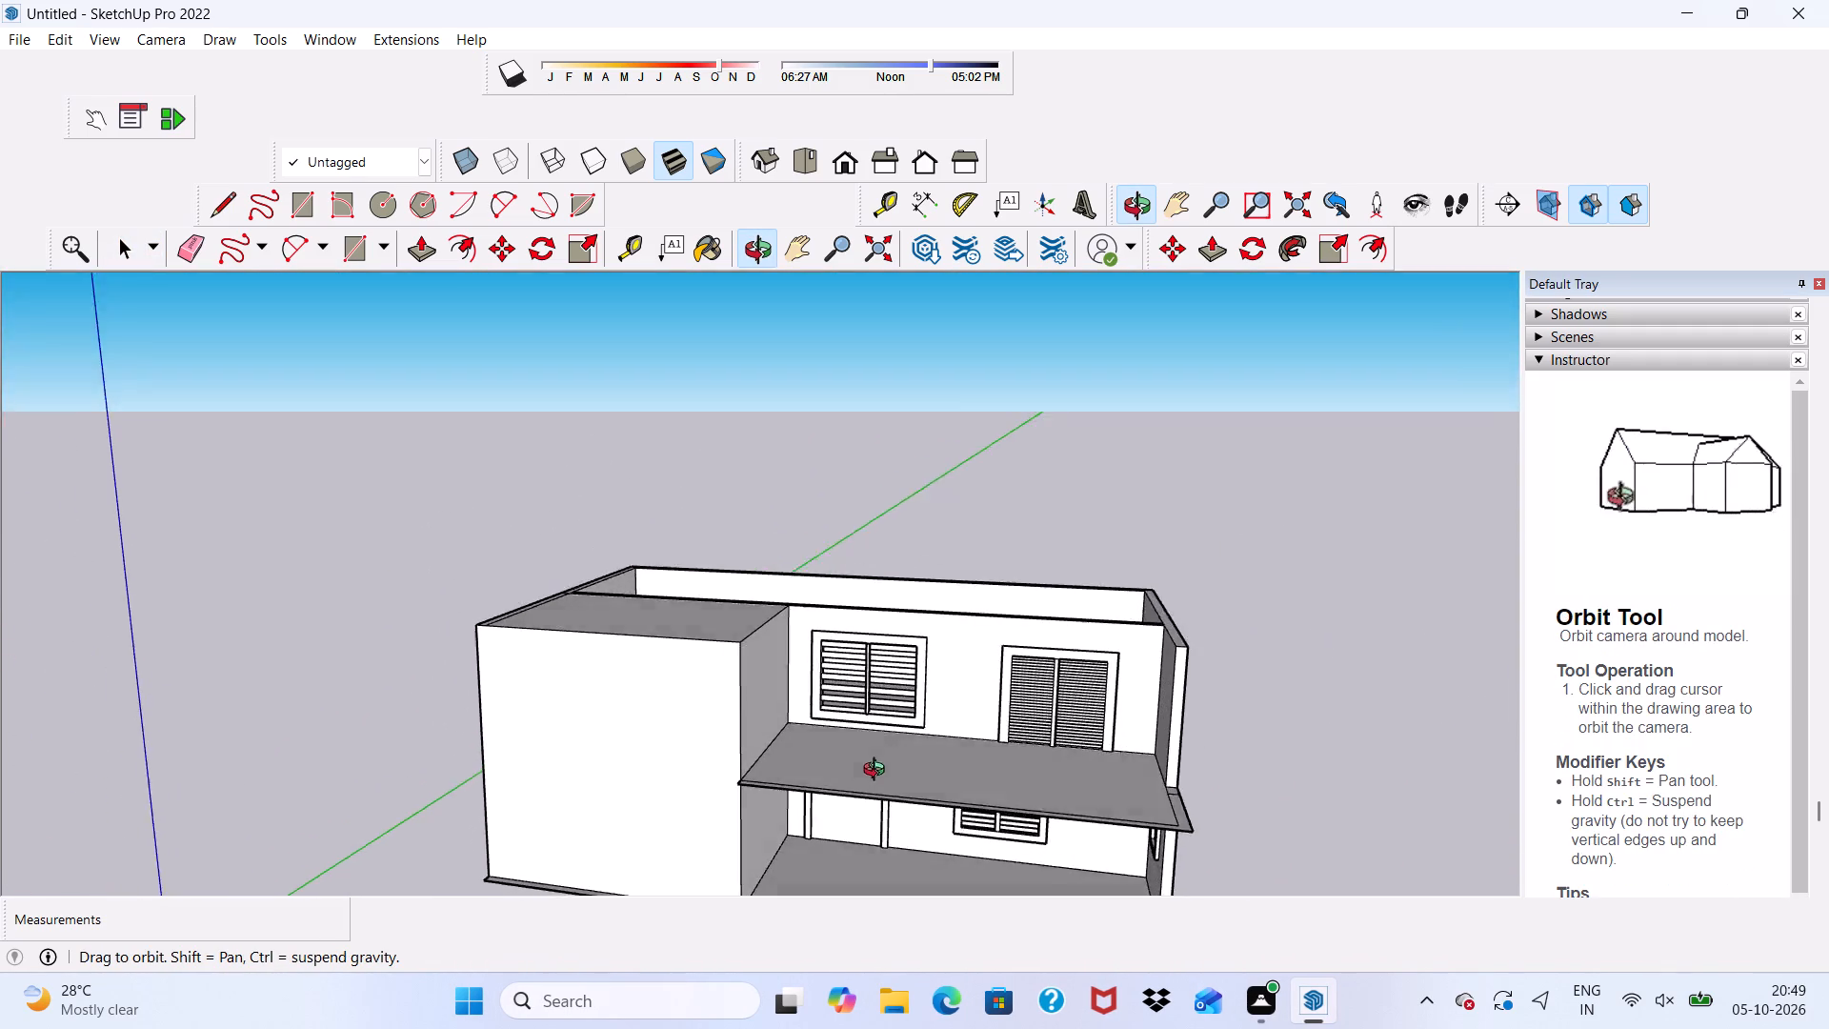
middle_click_drag(878, 772, 810, 979)
scroll(759, 479, "up", 1)
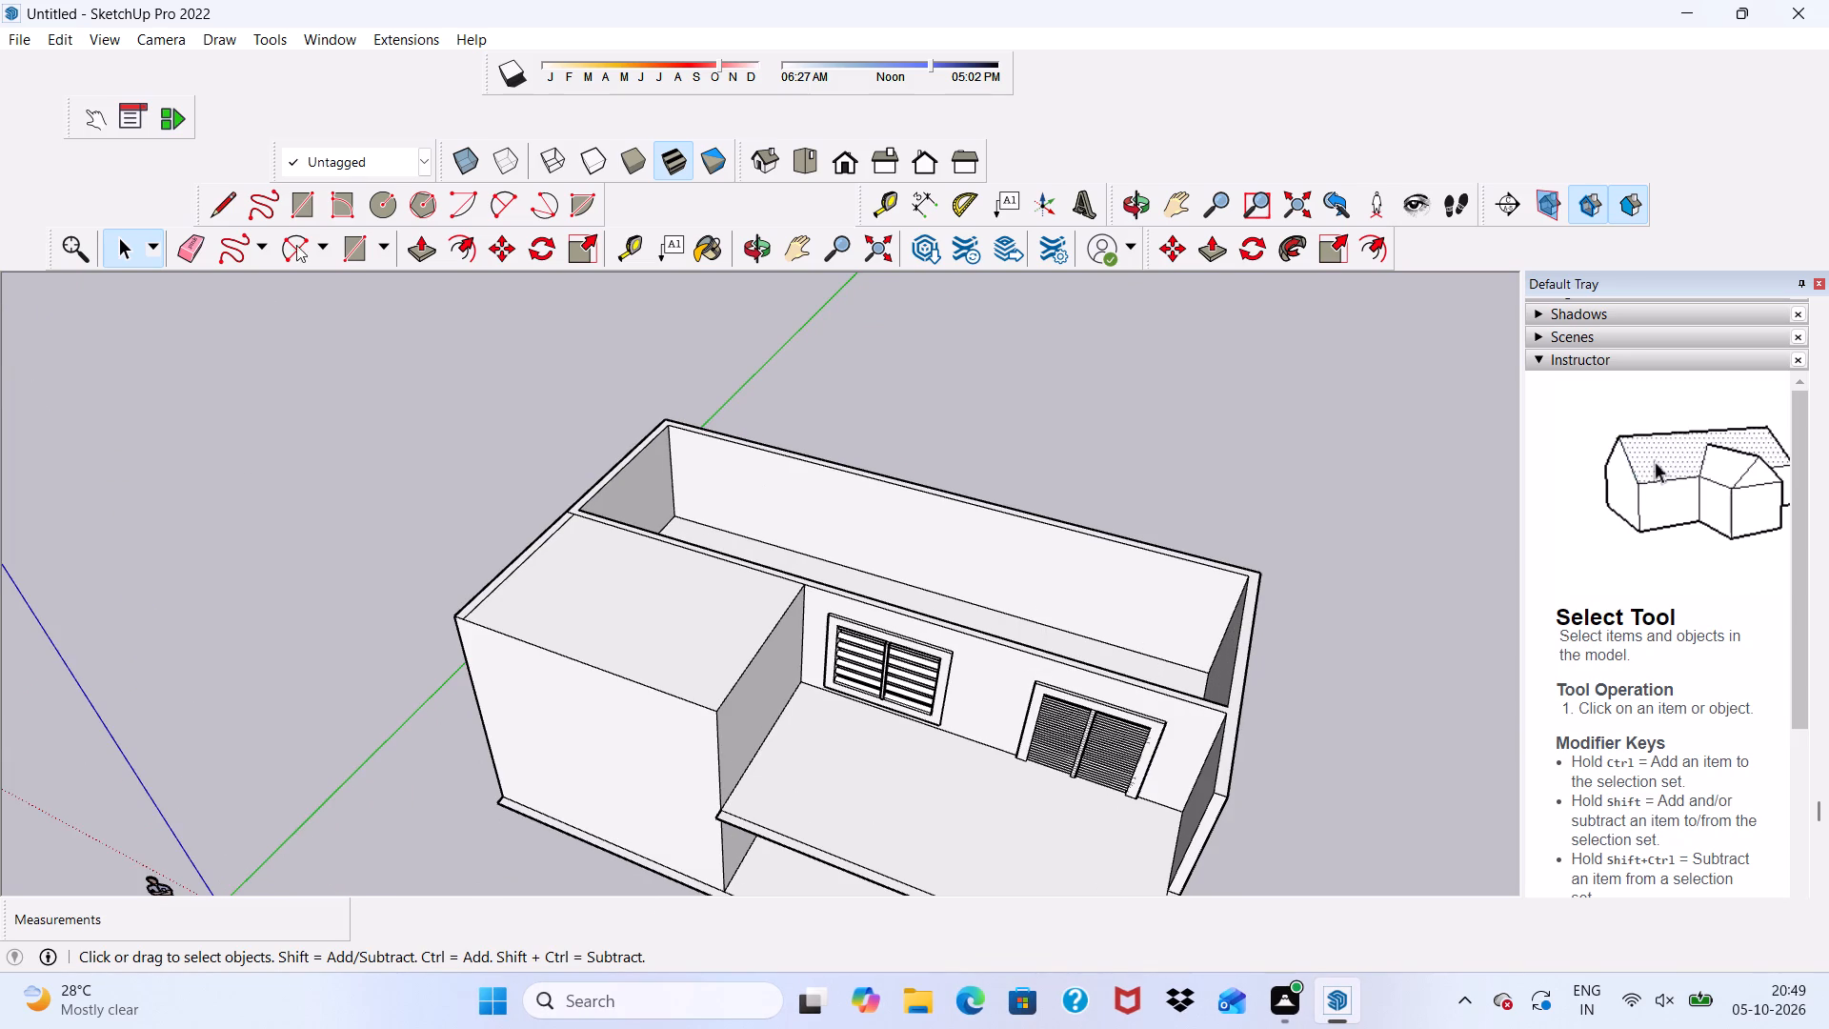
Draw a rectangle about 50' by 15' 4" over the open rear part, from its back outer corner to the opposite end wall.
left_click(281, 203)
scroll(782, 475, "up", 5)
scroll(661, 367, "up", 2)
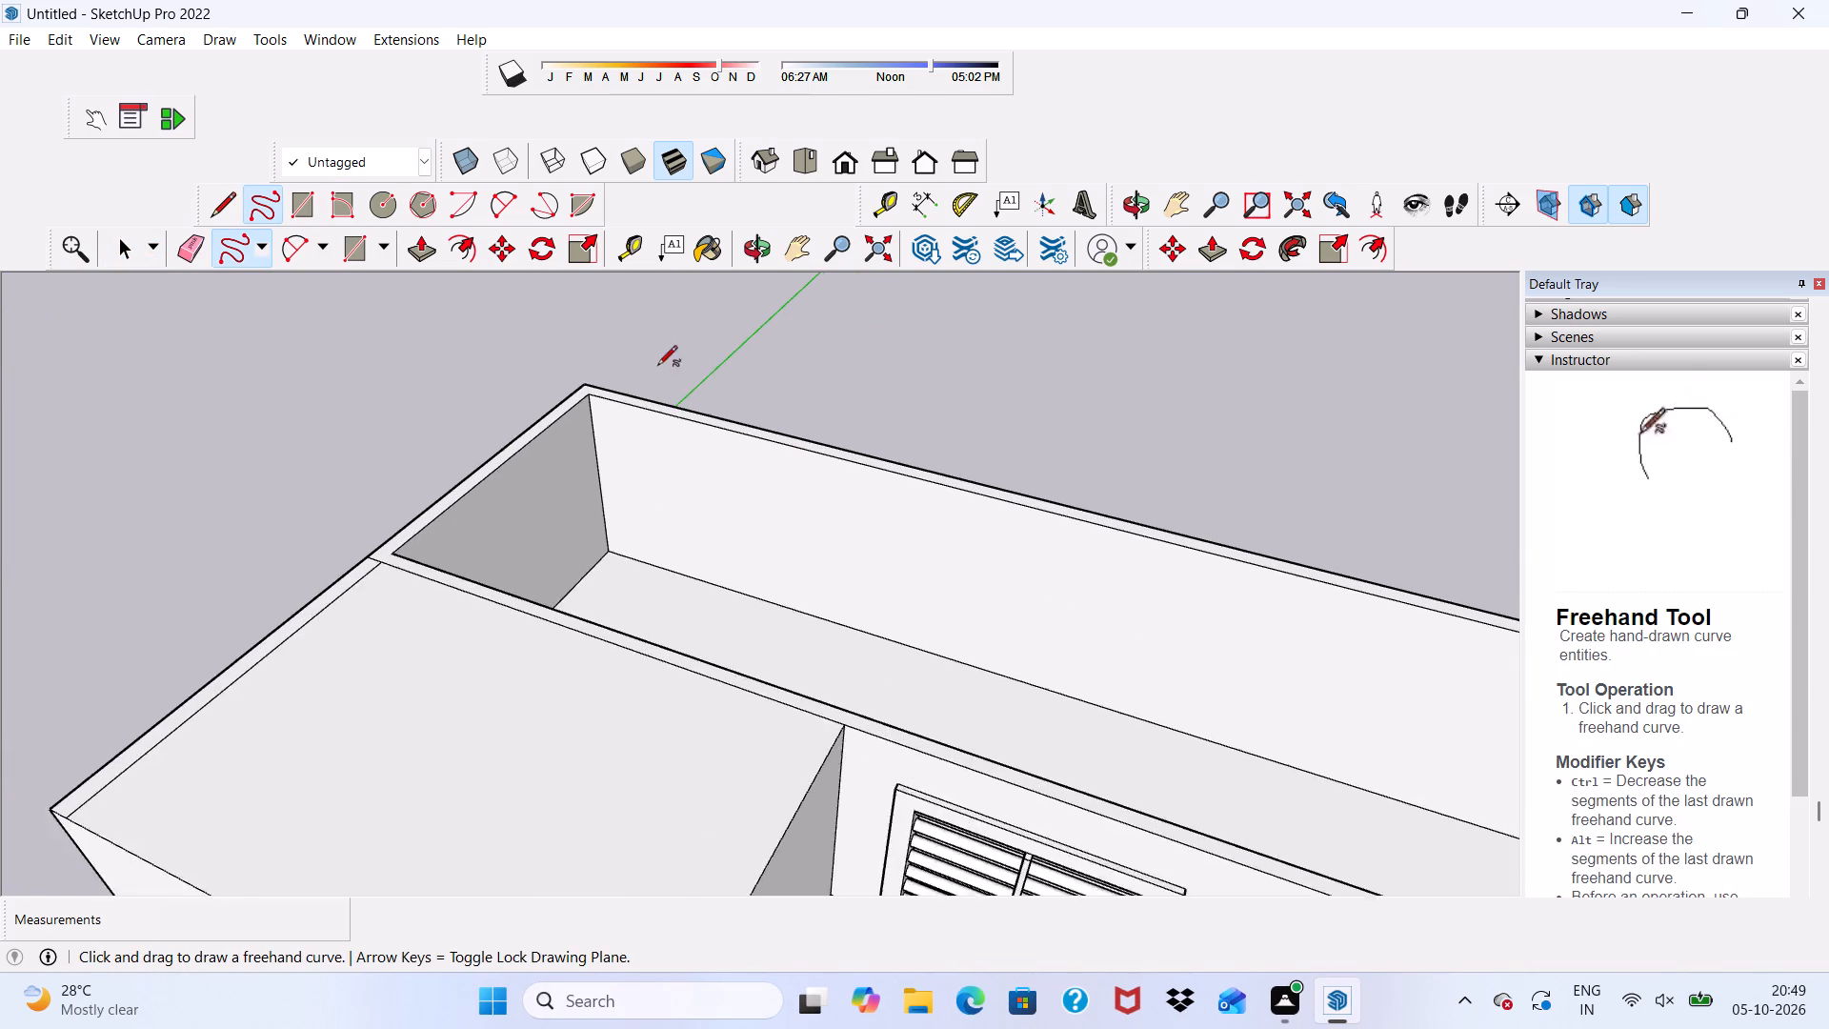
scroll(657, 367, "up", 1)
scroll(576, 390, "up", 2)
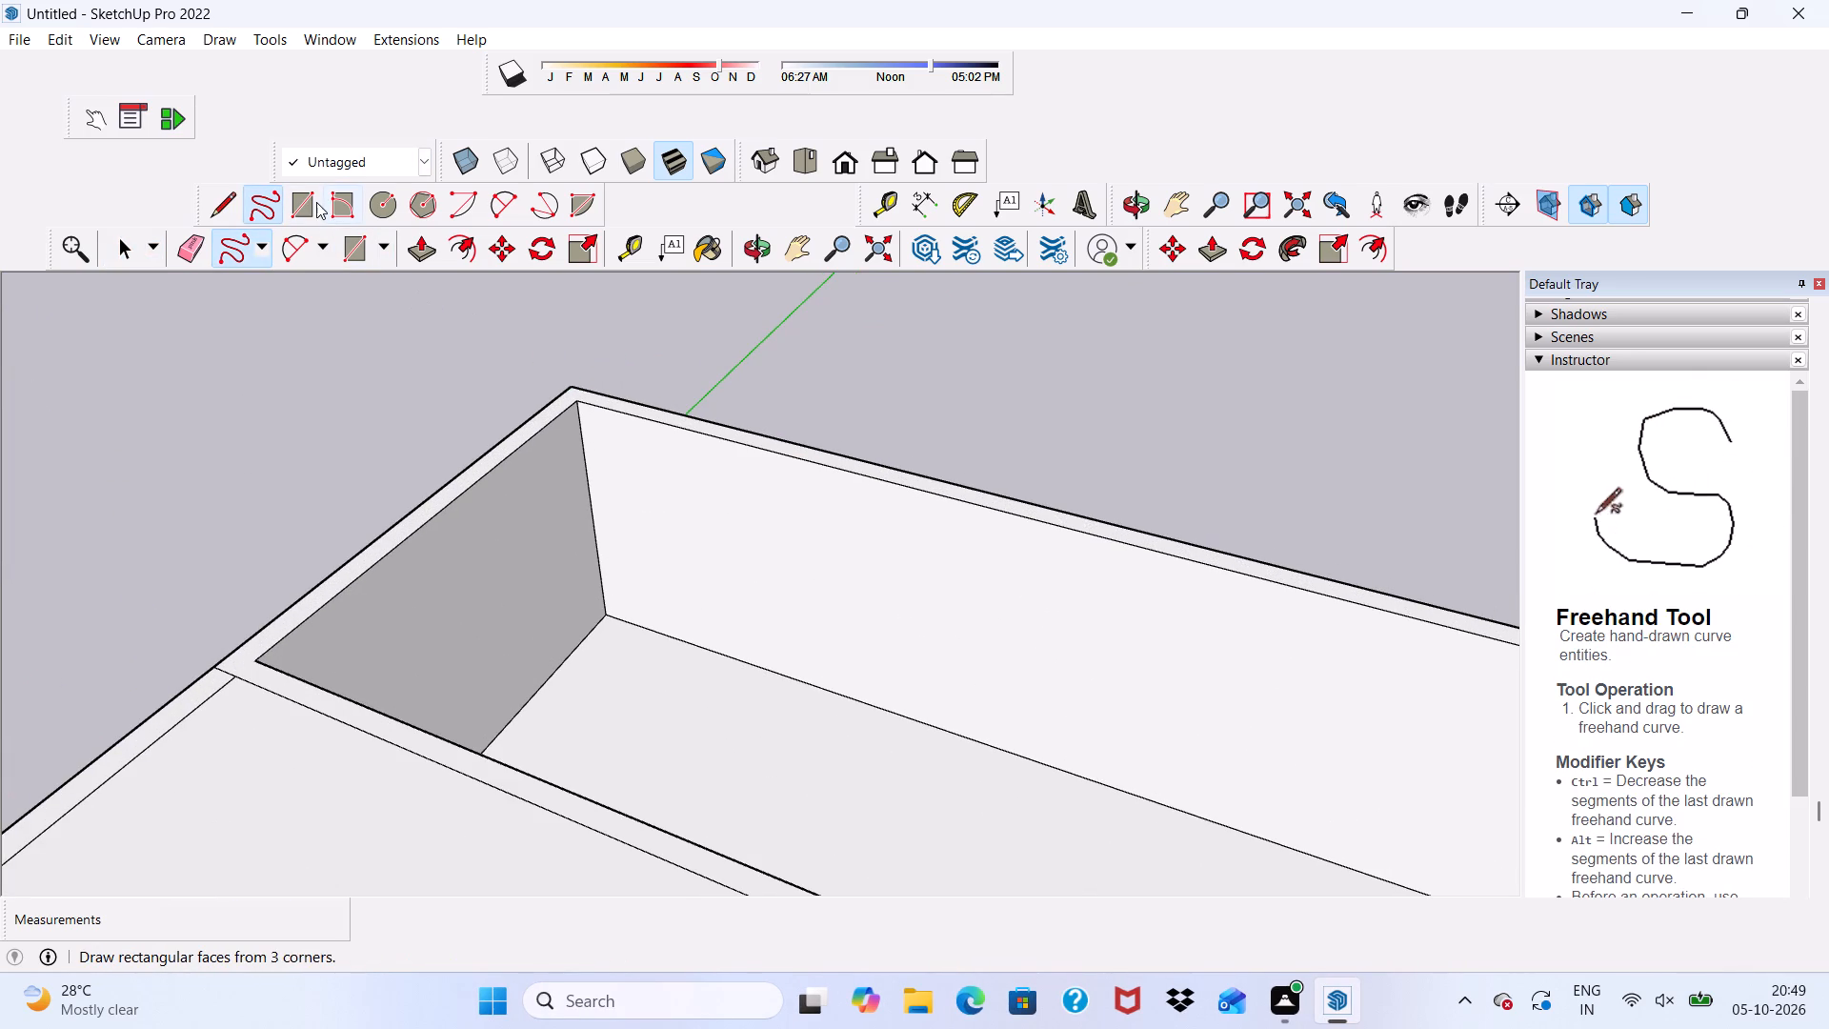
left_click(314, 201)
scroll(432, 370, "up", 3)
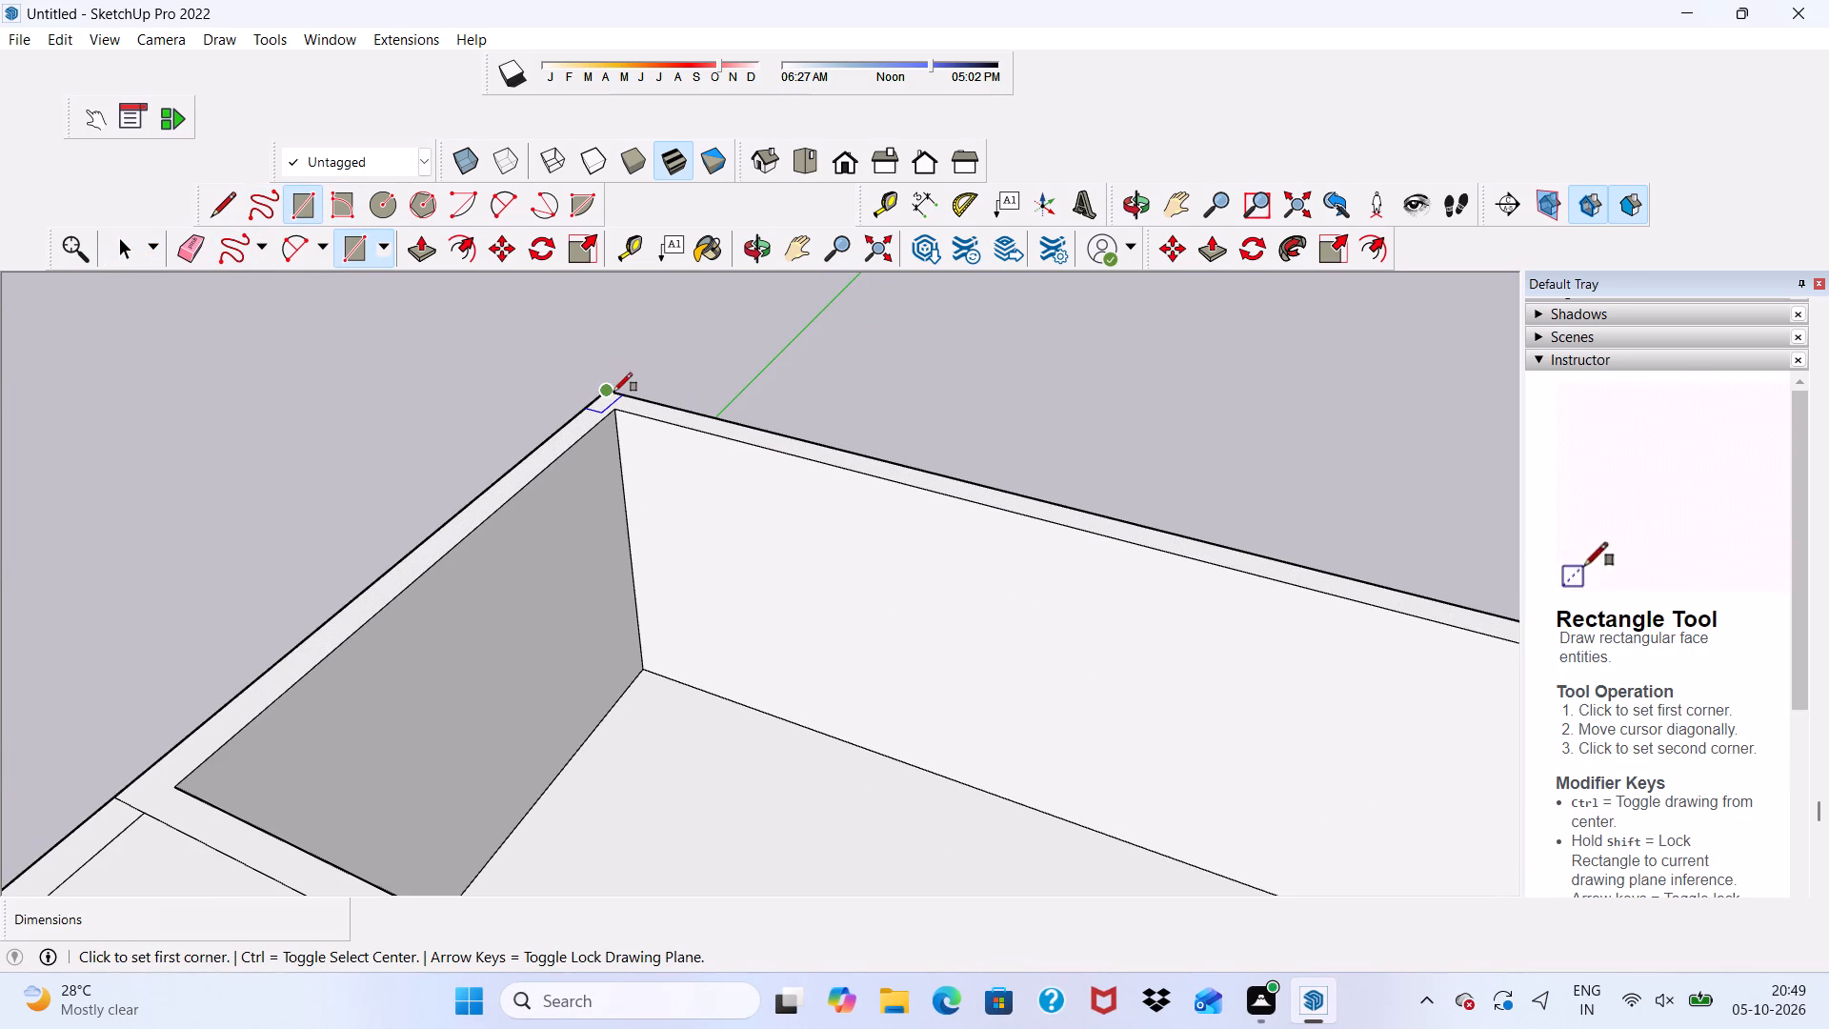
left_click(613, 392)
scroll(455, 537, "down", 12)
scroll(581, 612, "up", 1)
scroll(581, 613, "down", 1)
scroll(581, 617, "up", 1)
scroll(581, 617, "down", 1)
scroll(581, 617, "up", 1)
scroll(581, 617, "down", 2)
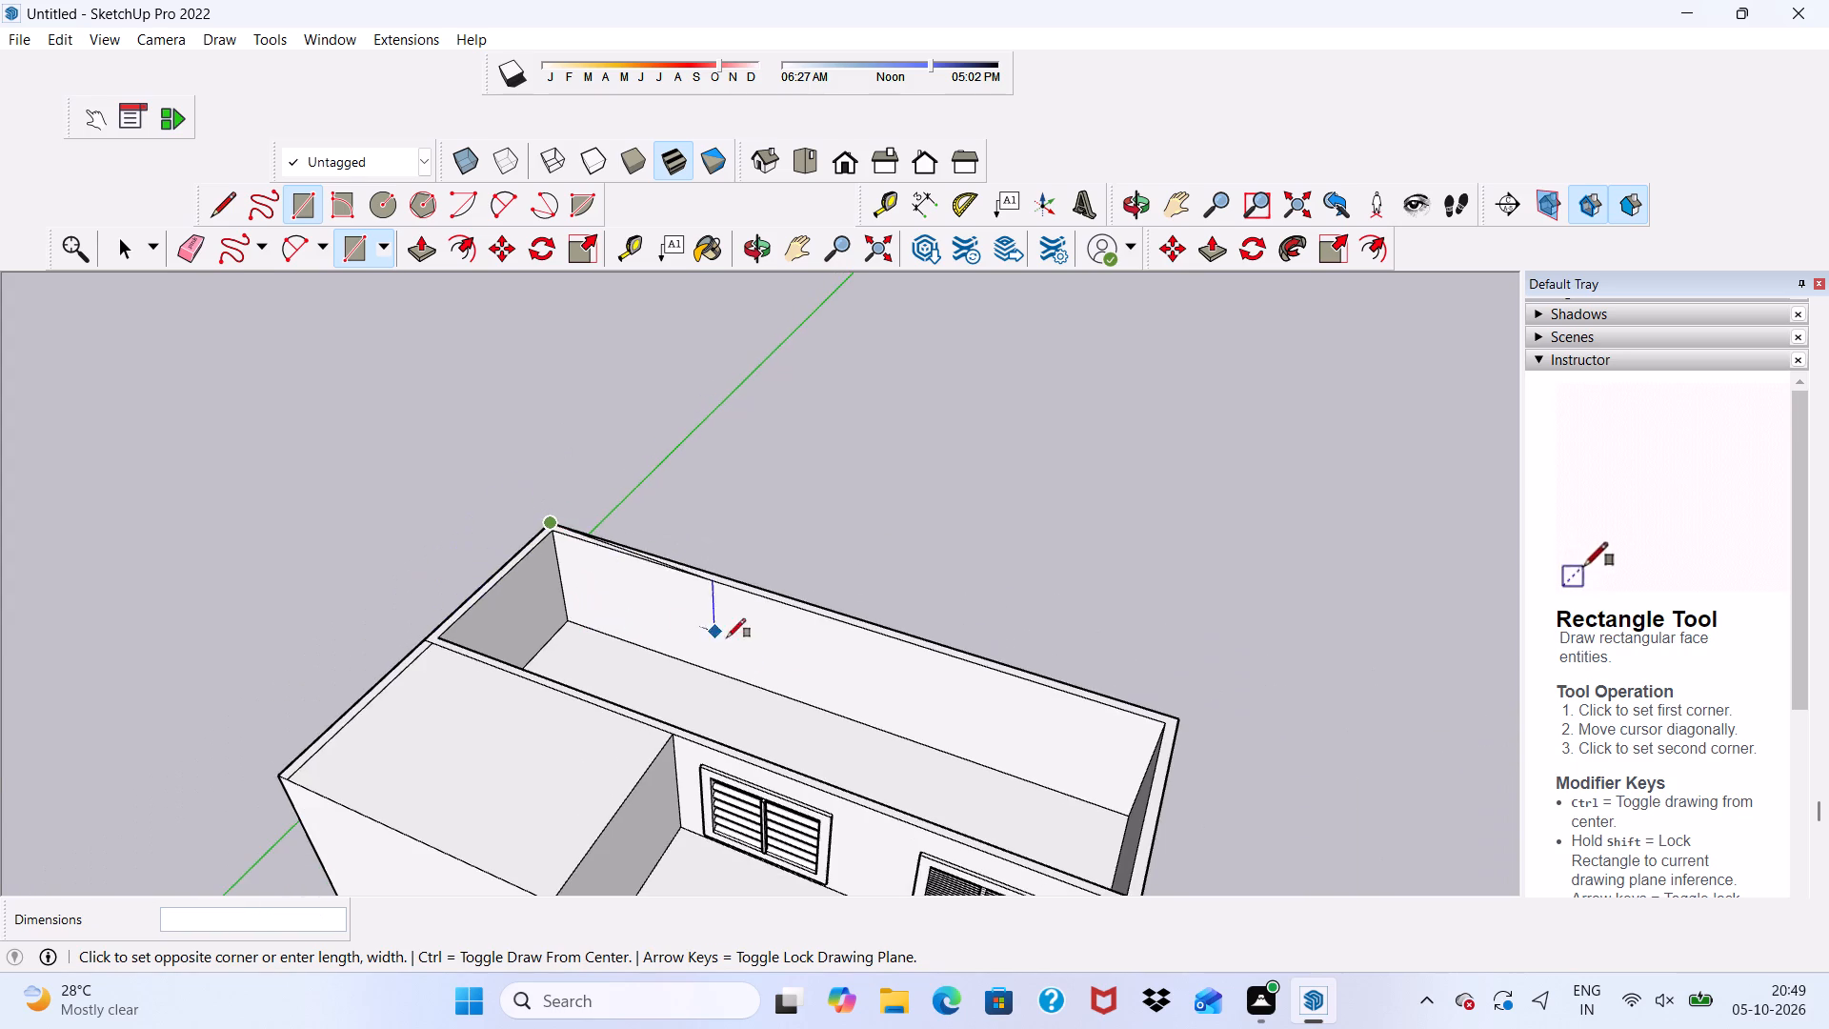
scroll(1041, 762, "down", 1)
scroll(1043, 761, "up", 1)
scroll(1048, 761, "down", 2)
scroll(1155, 788, "up", 1)
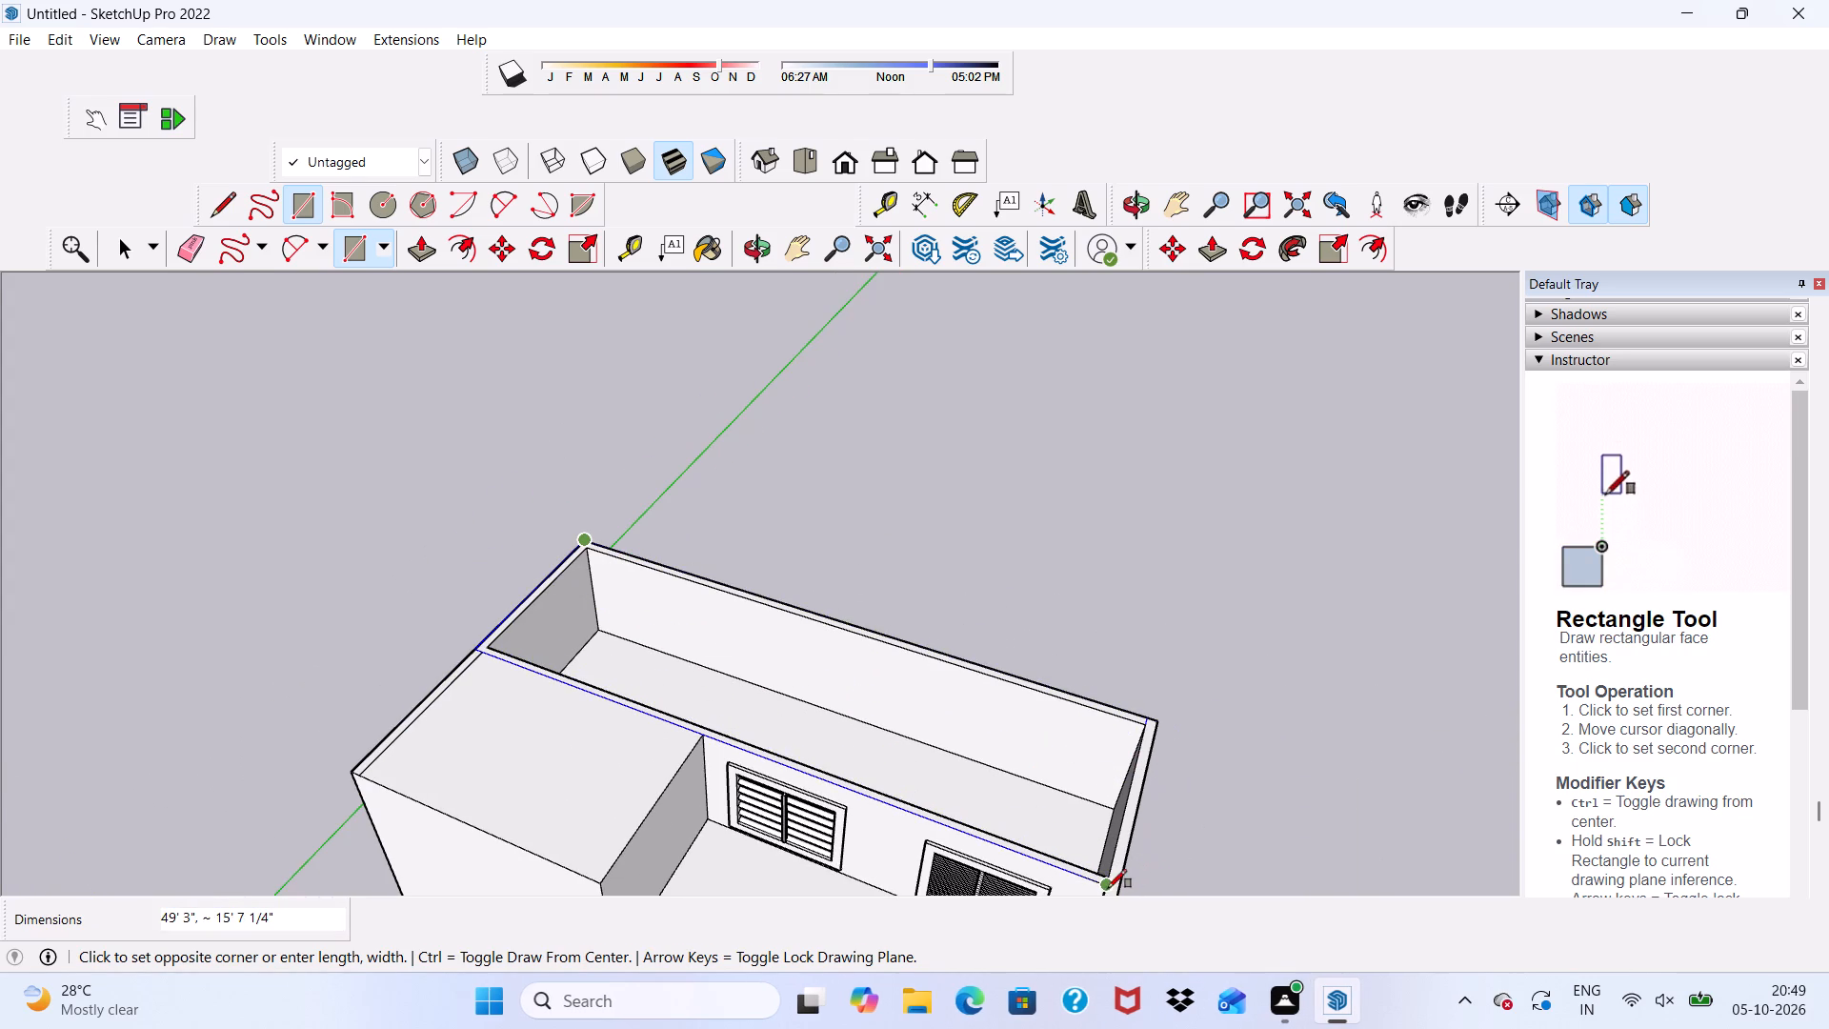
scroll(1109, 885, "down", 4)
scroll(1130, 838, "up", 5)
scroll(1133, 817, "down", 3)
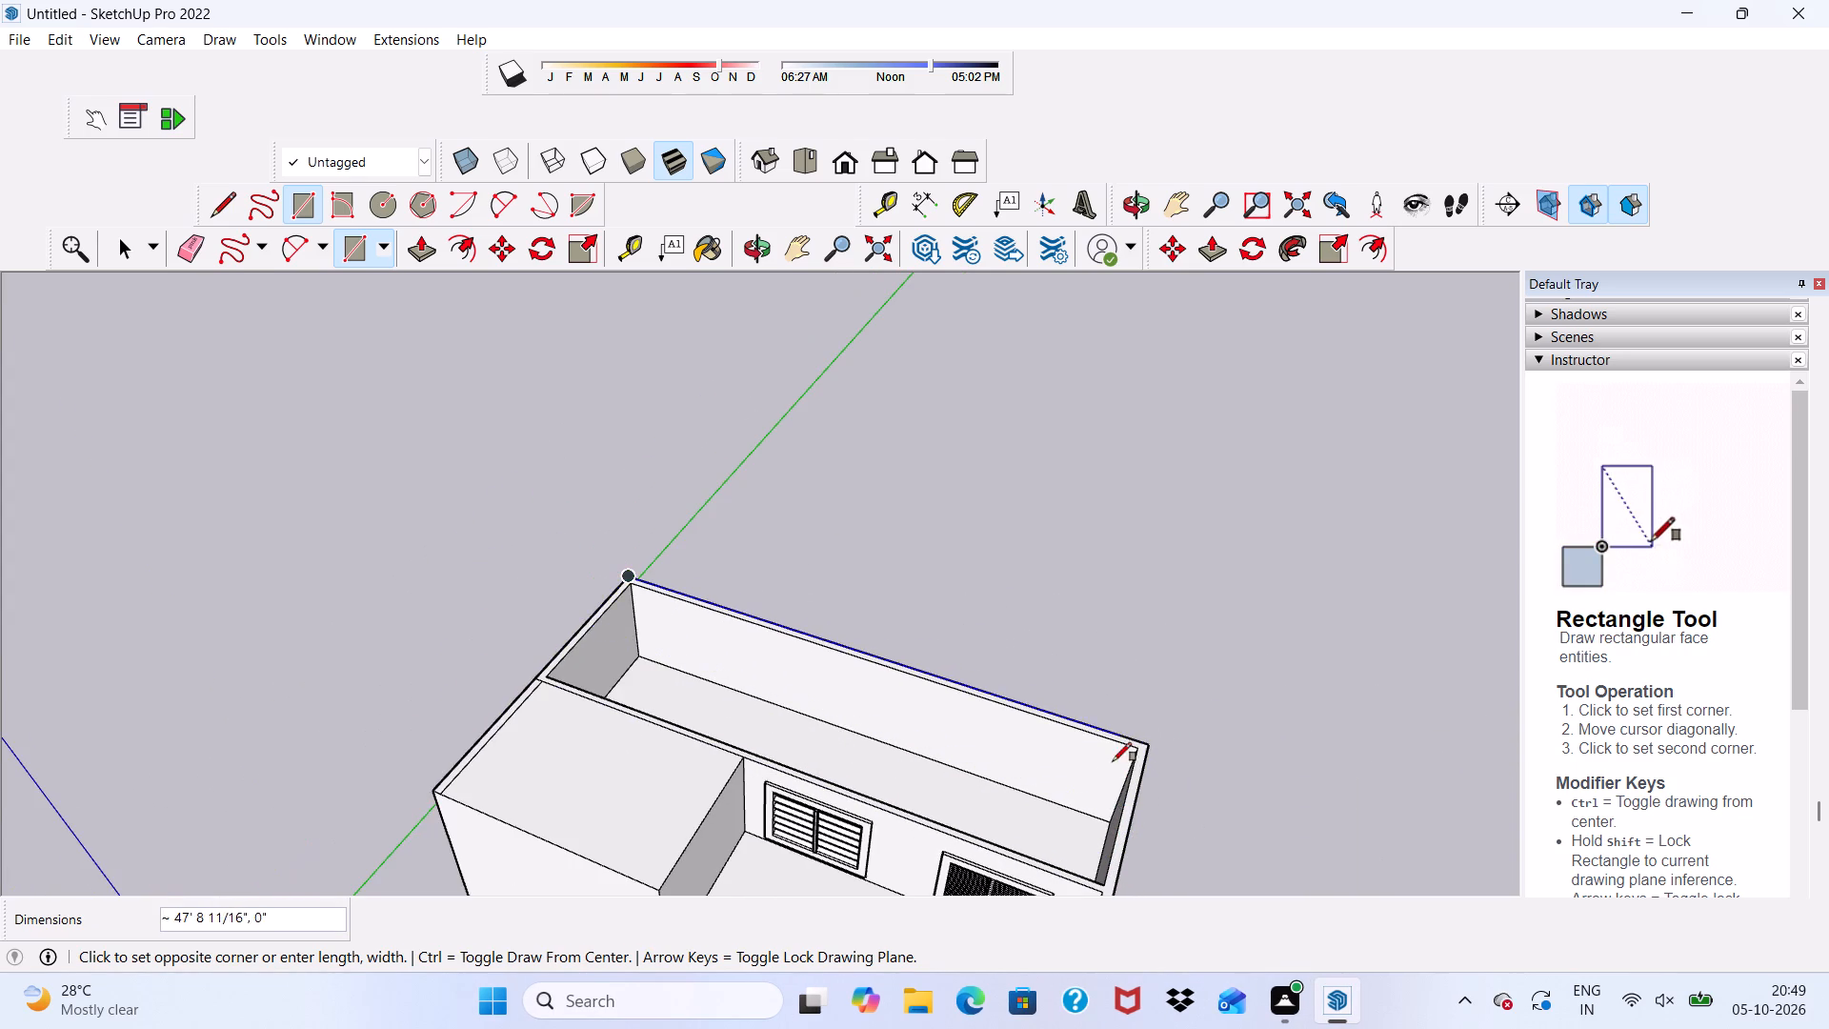
scroll(1103, 818, "up", 1)
scroll(1106, 751, "down", 3)
scroll(1106, 751, "up", 1)
scroll(1106, 751, "down", 6)
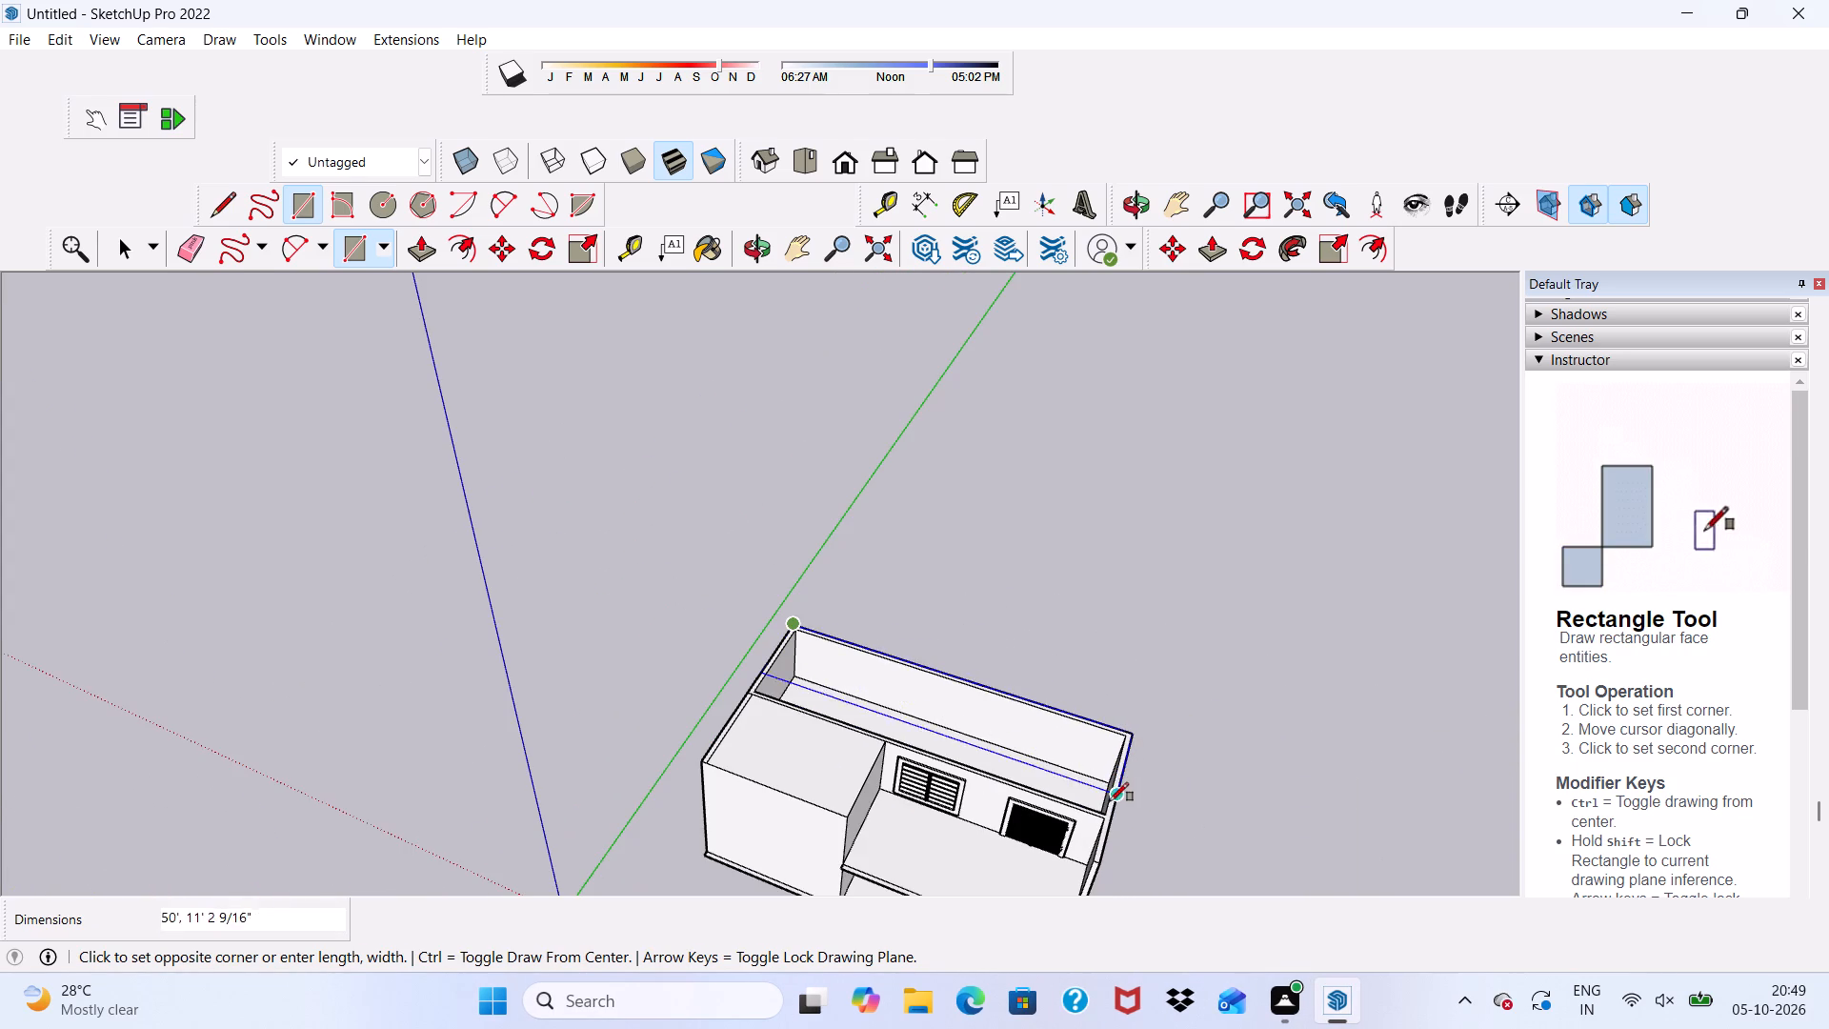
scroll(1095, 836, "up", 3)
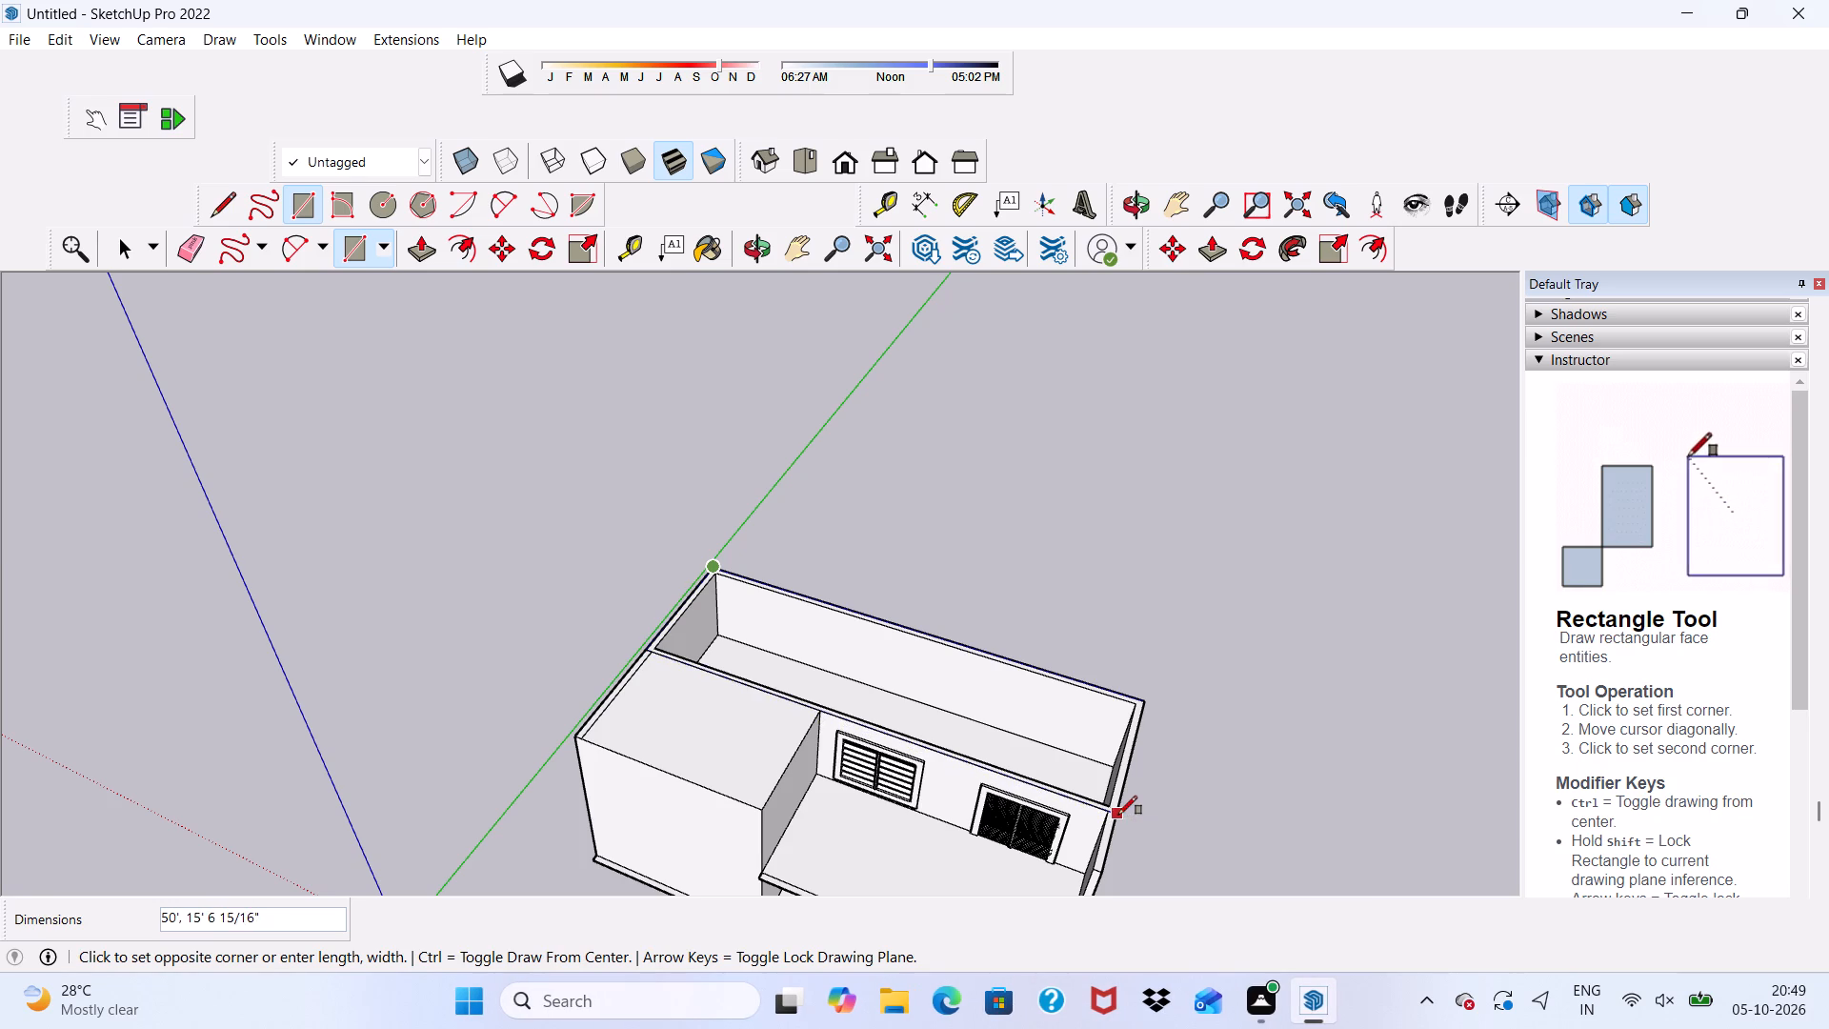
left_click(1119, 813)
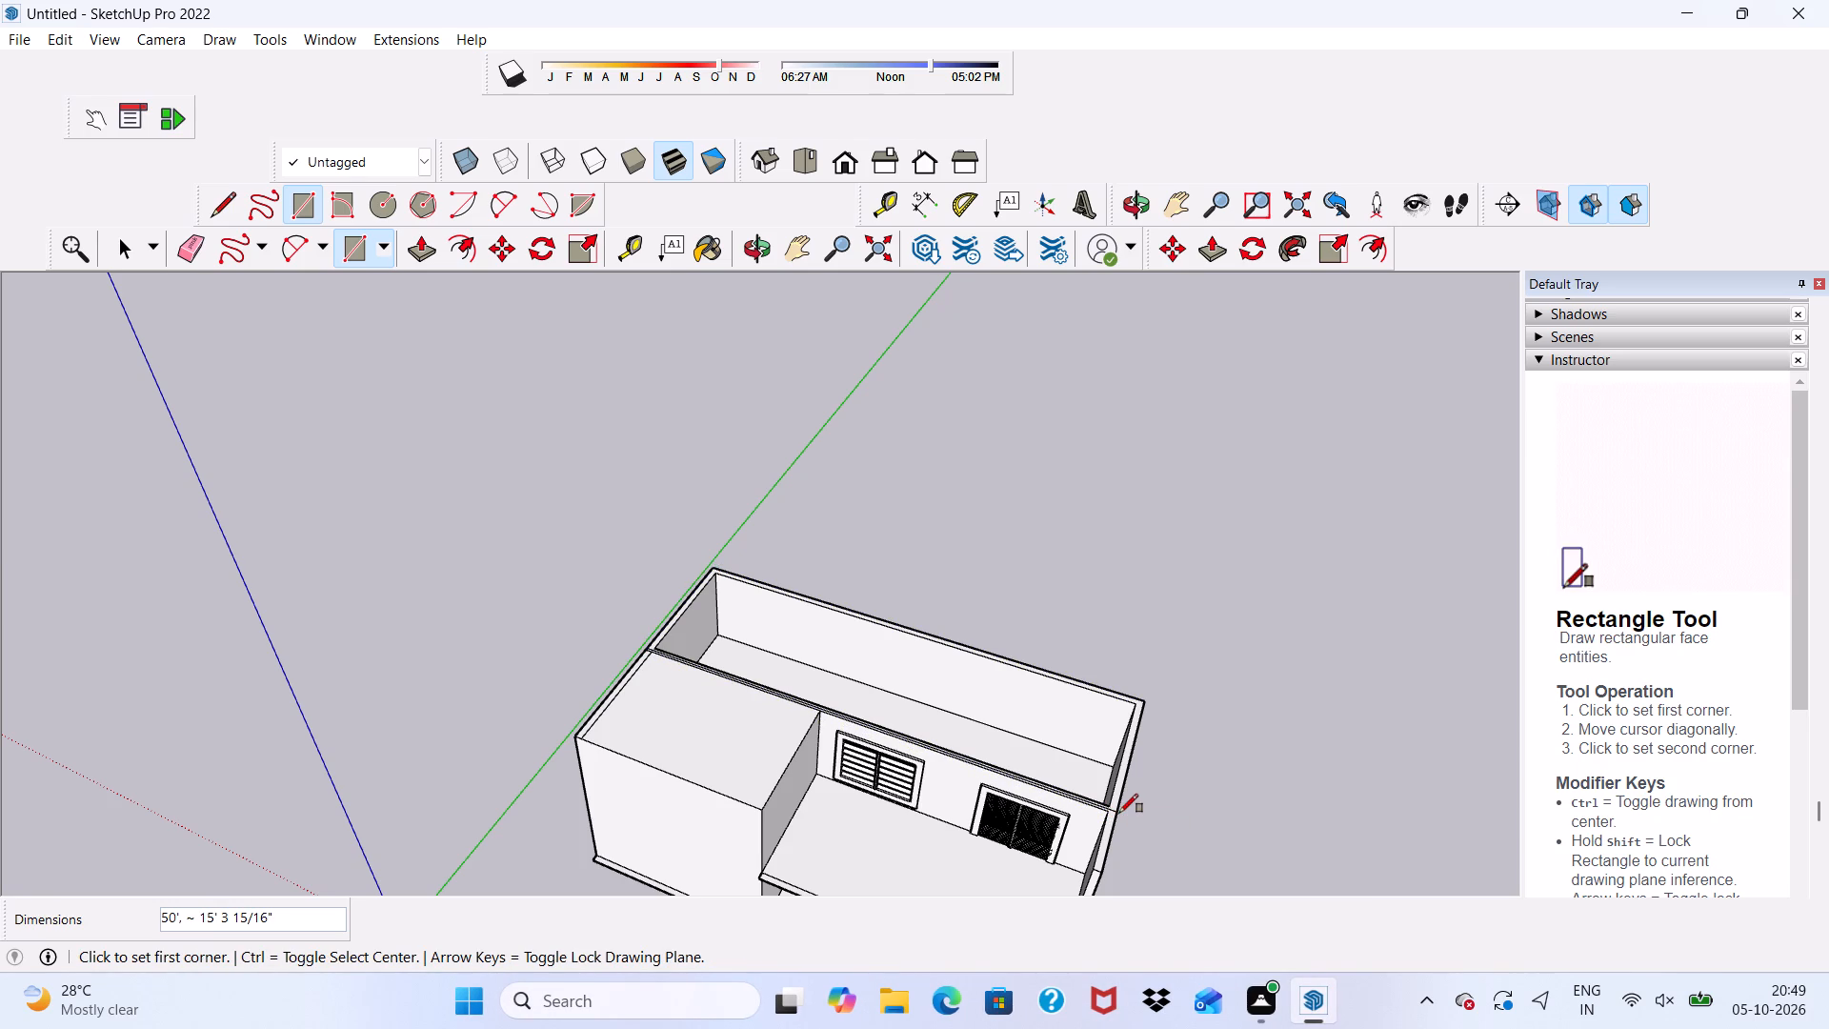
Close the open top by drawing a rectangle about 1' 10" by 14' 7" spanning from the rear wall to the front wall.
scroll(1038, 732, "up", 3)
scroll(995, 665, "up", 3)
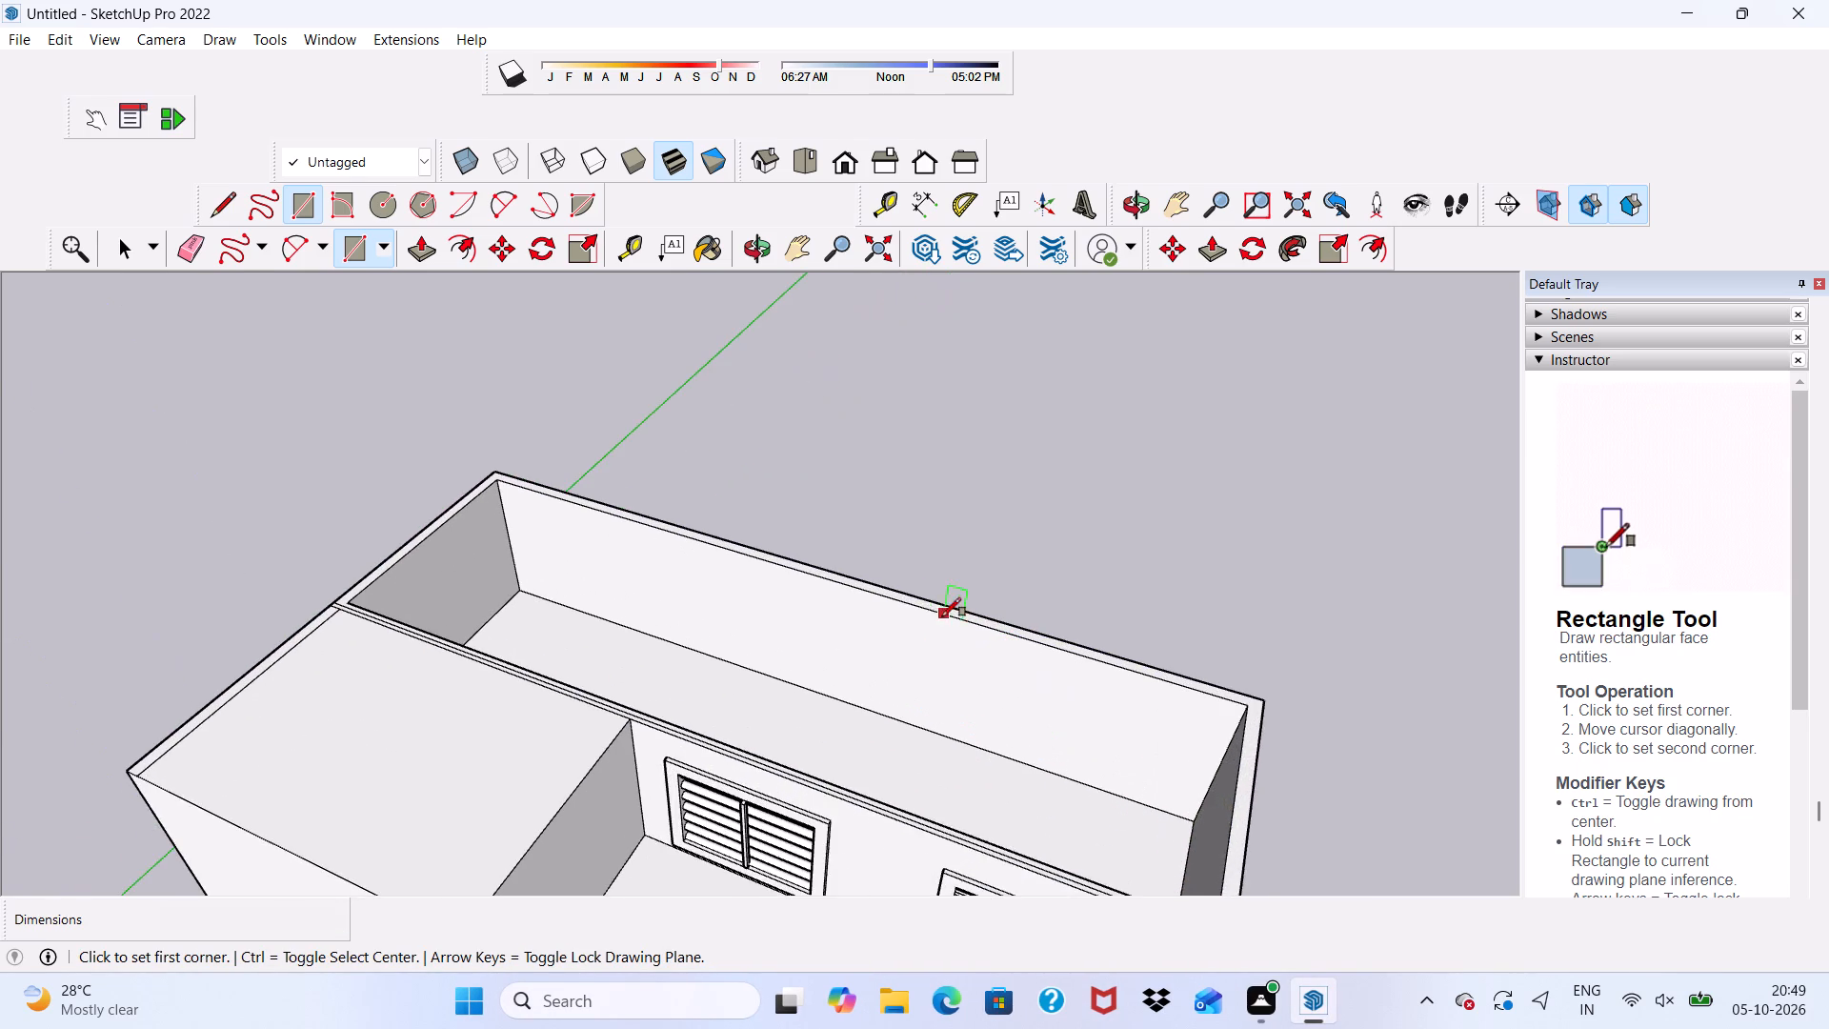
scroll(914, 599, "up", 1)
left_click(886, 591)
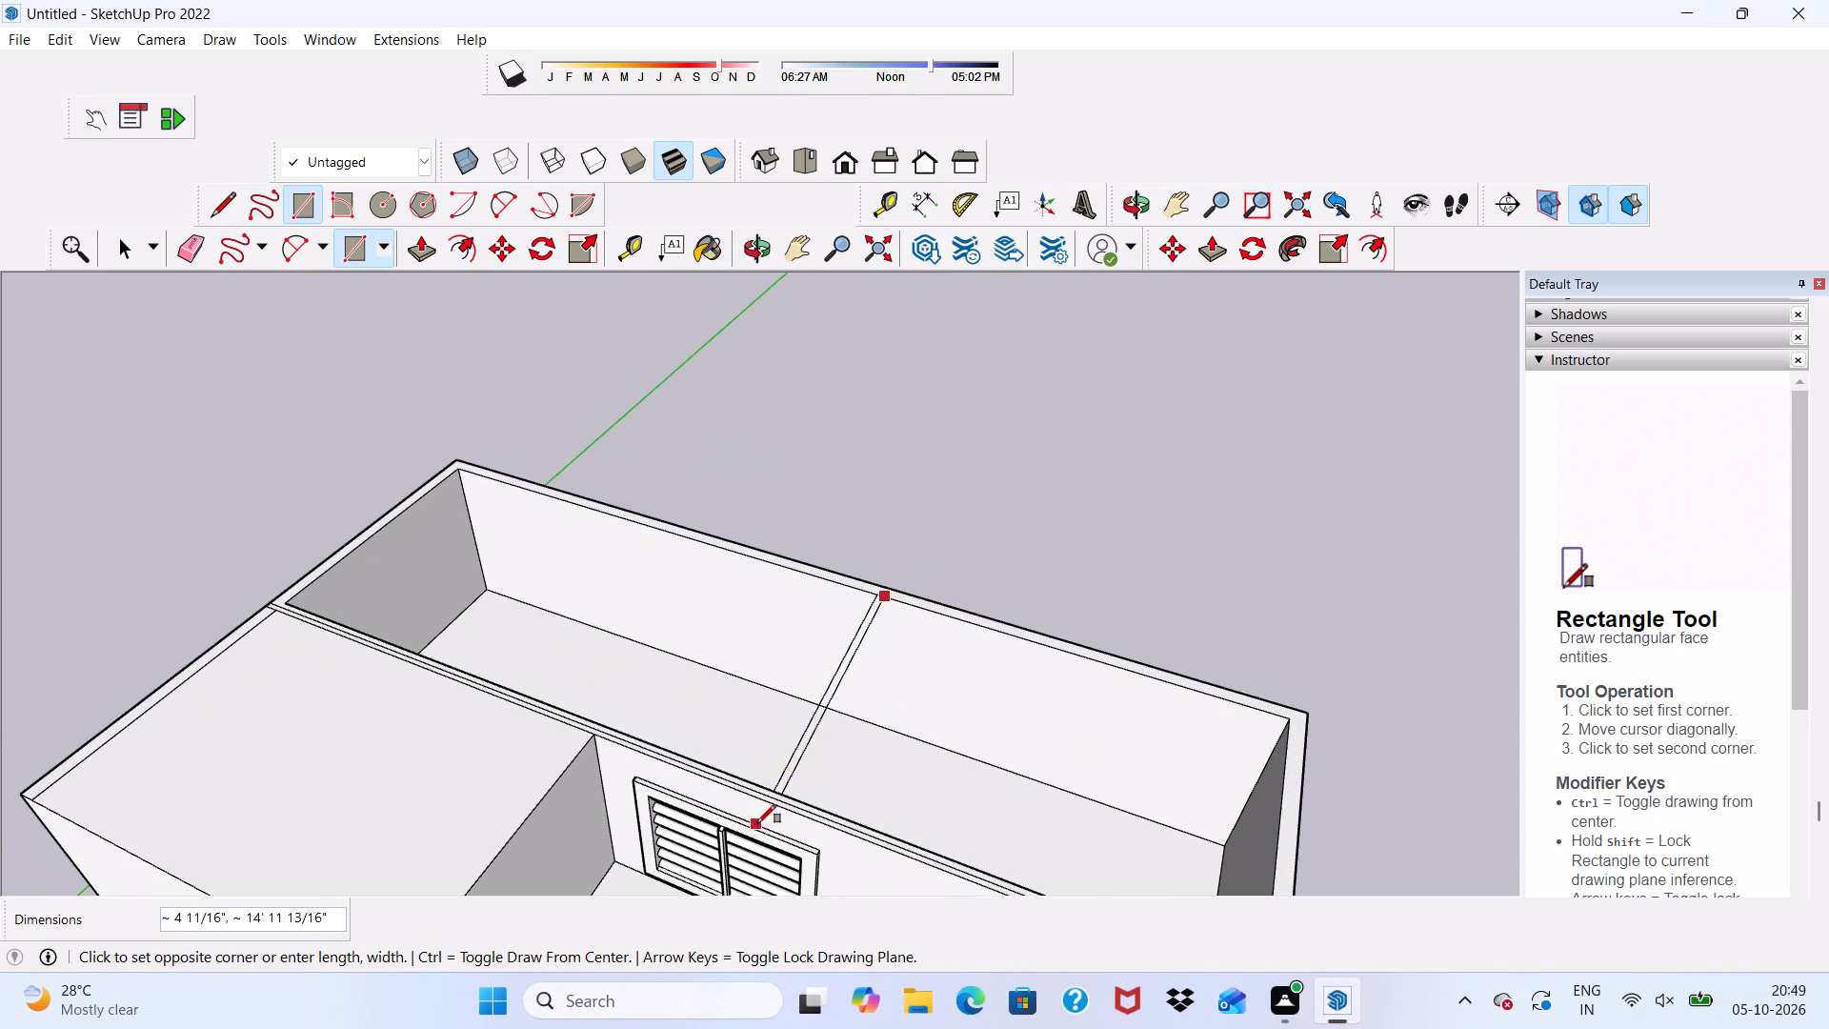
scroll(778, 793, "up", 4)
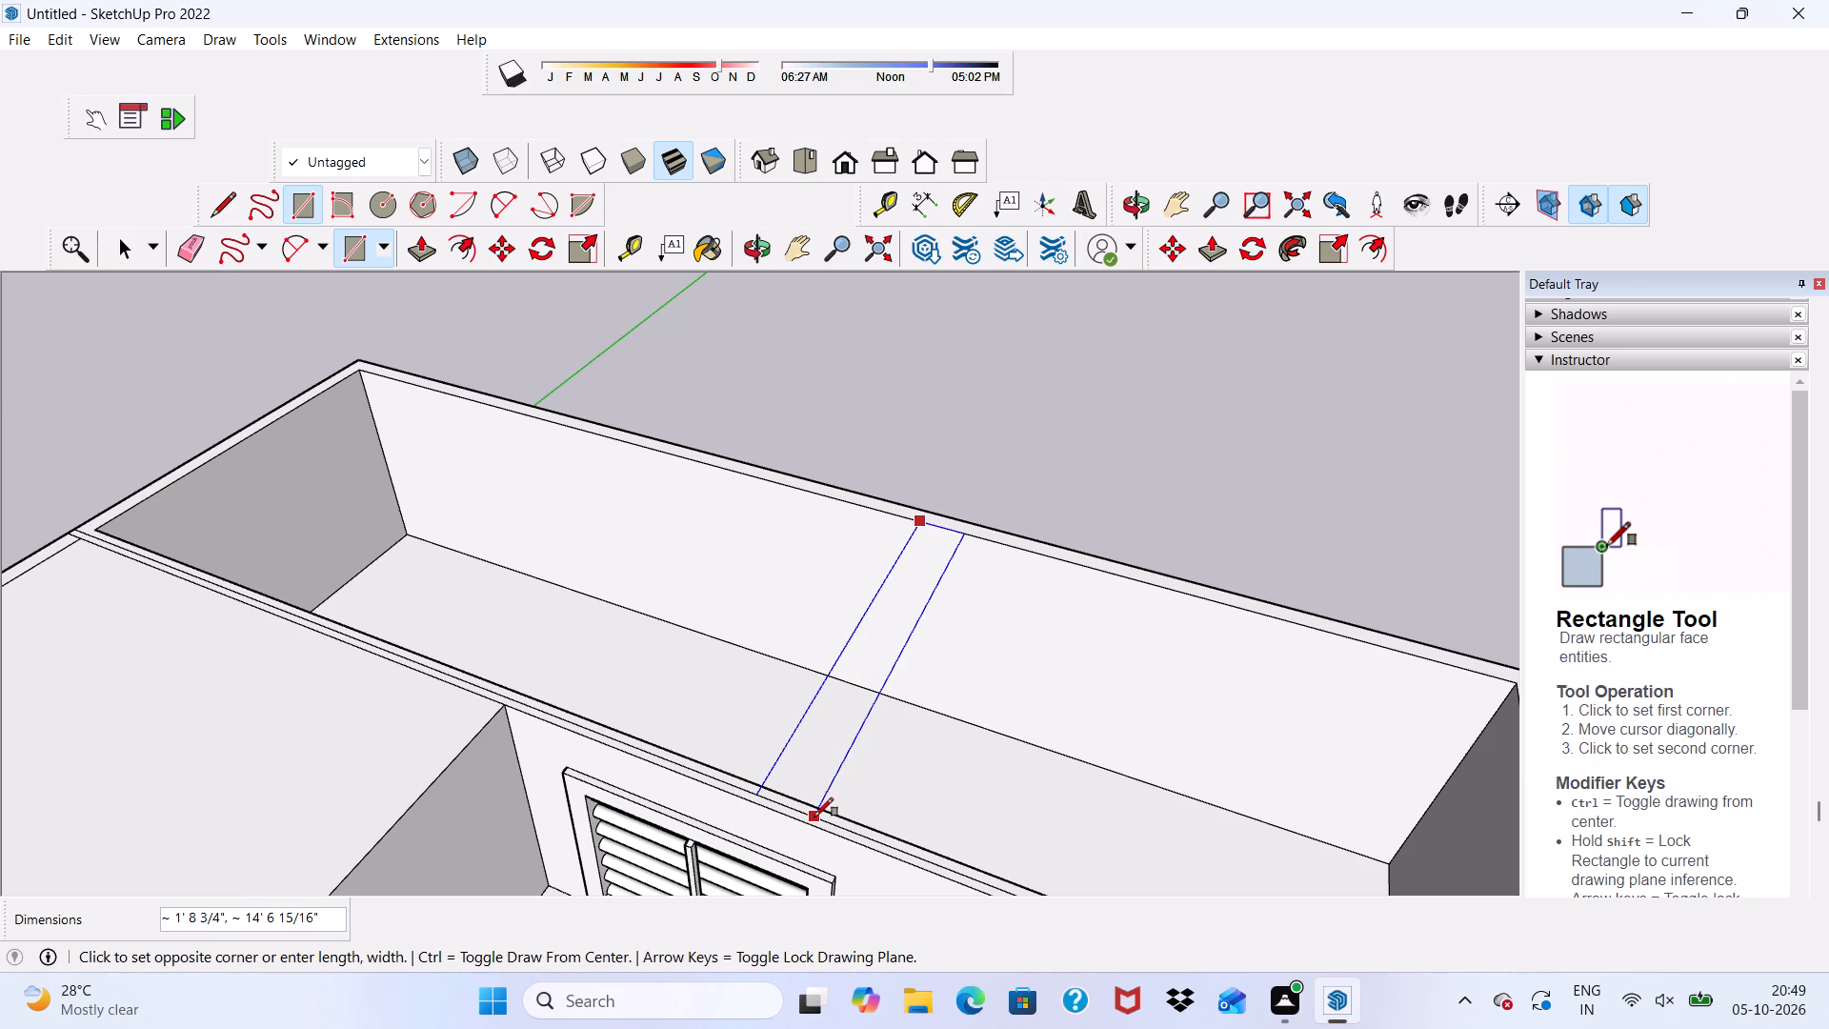
left_click(815, 817)
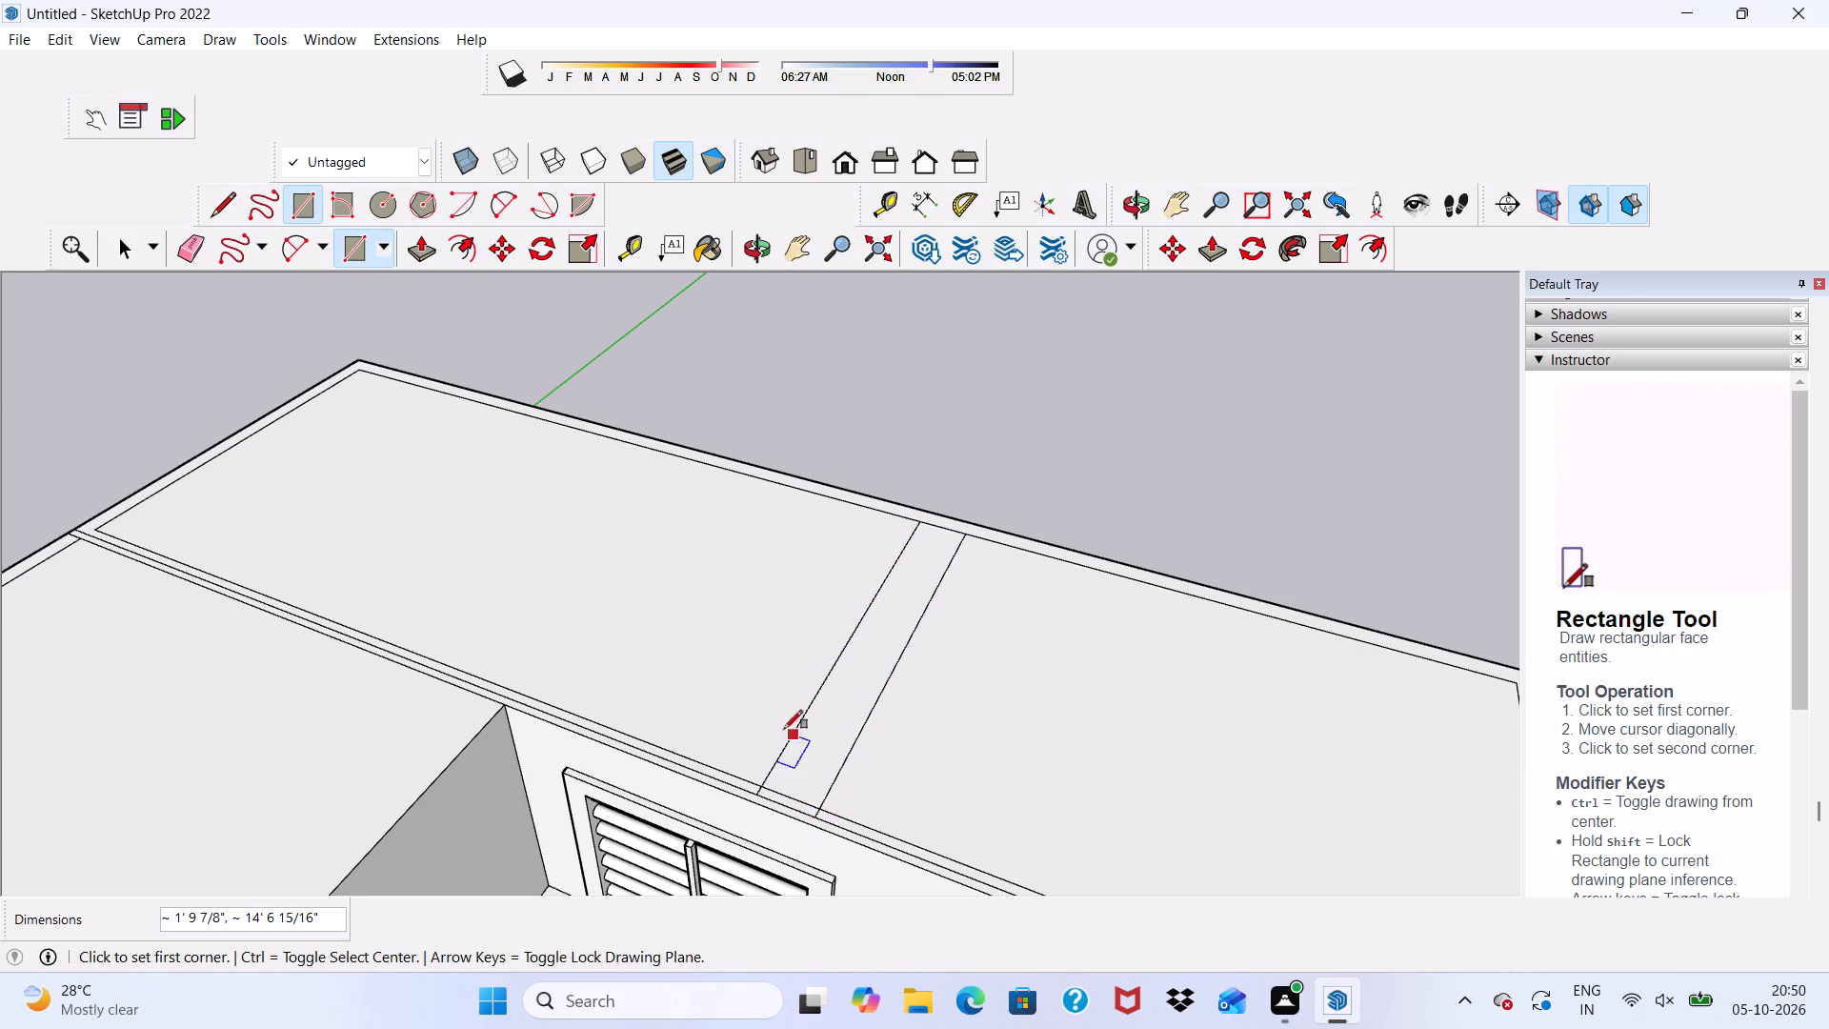
Erase the two lines crossing the new roof face and the leftover short edges and inner line along the front wall top.
scroll(784, 728, "down", 3)
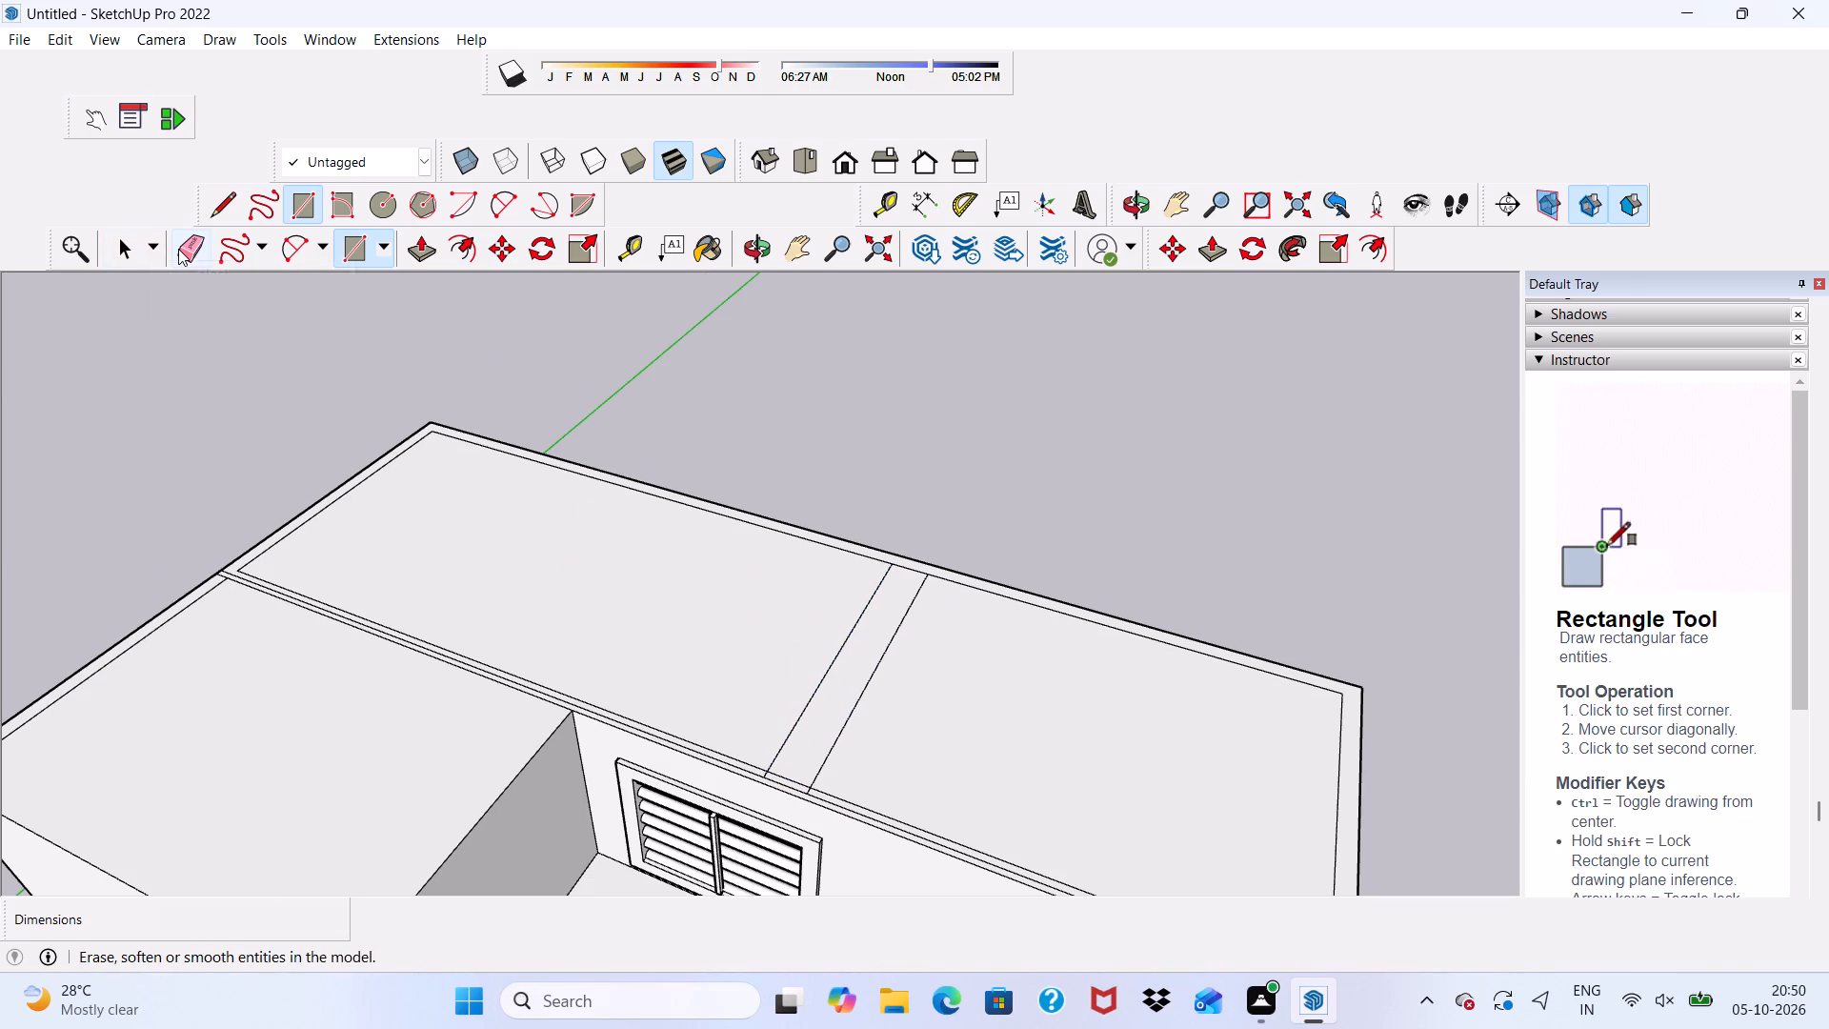
left_click(178, 249)
left_click_drag(901, 673, 829, 659)
scroll(829, 659, "down", 5)
scroll(803, 786, "up", 19)
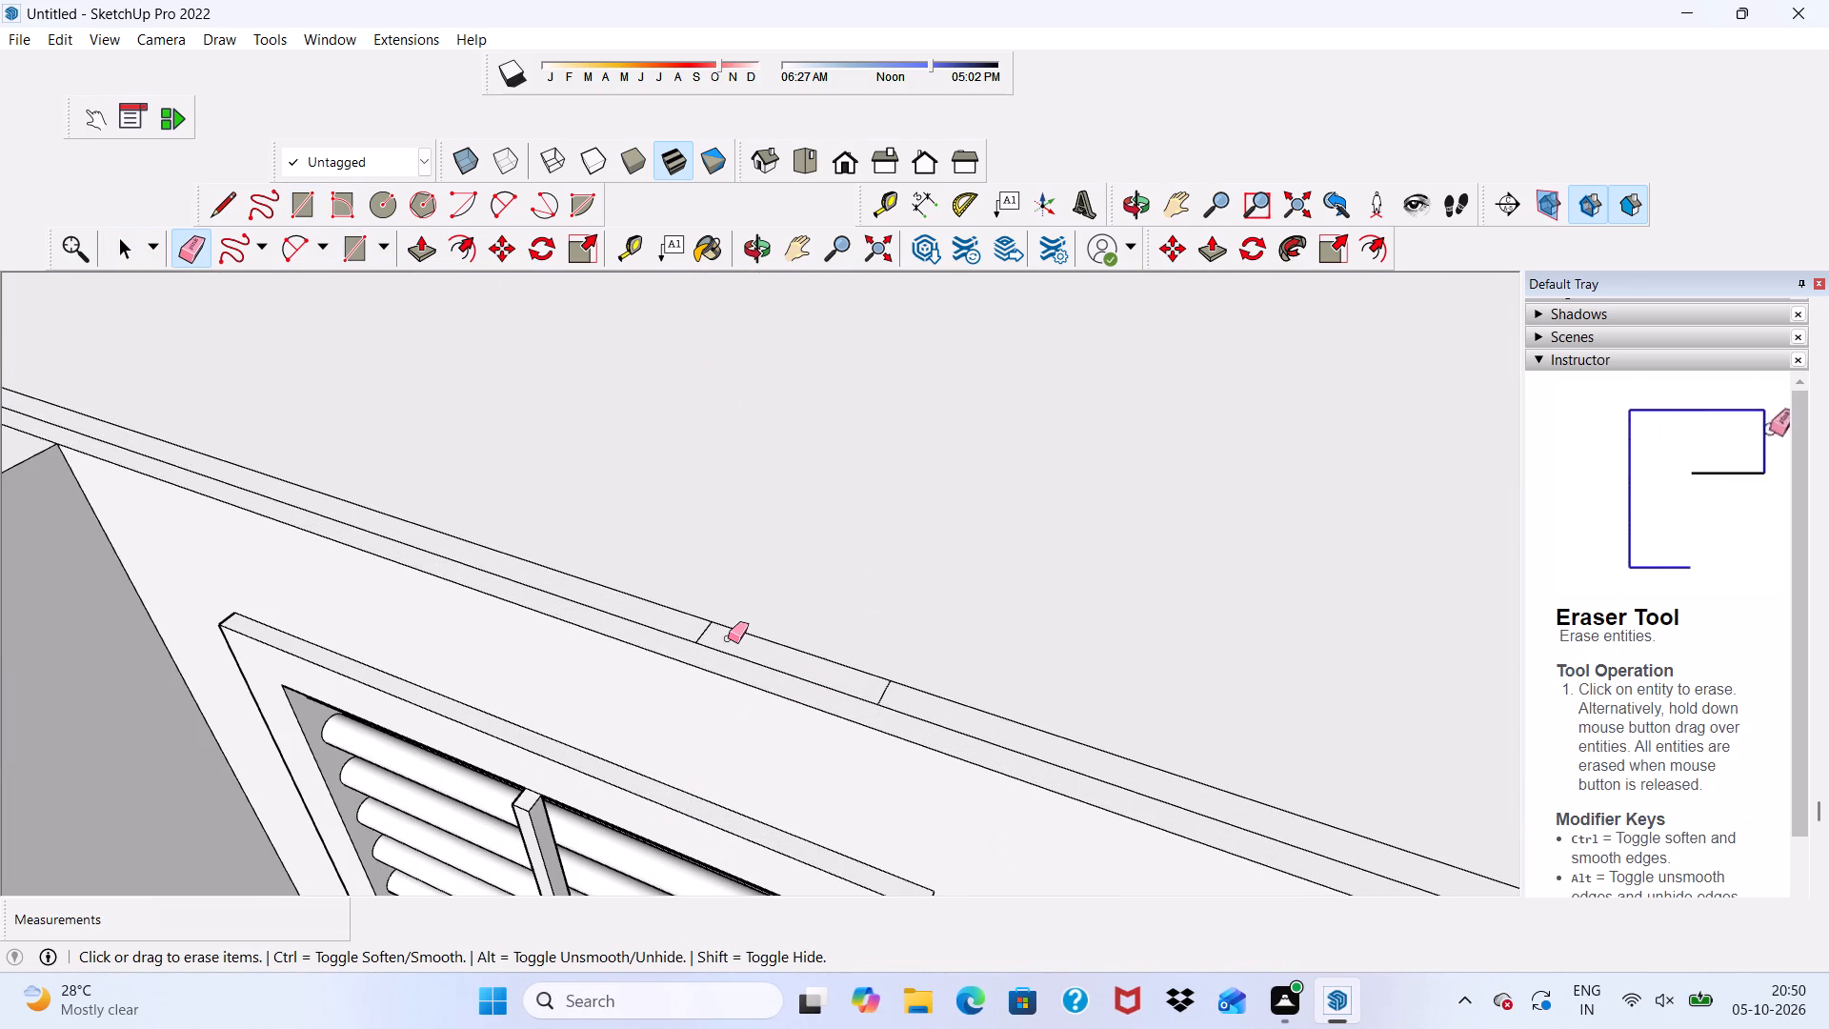
left_click(701, 619)
left_click_drag(704, 635, 721, 635)
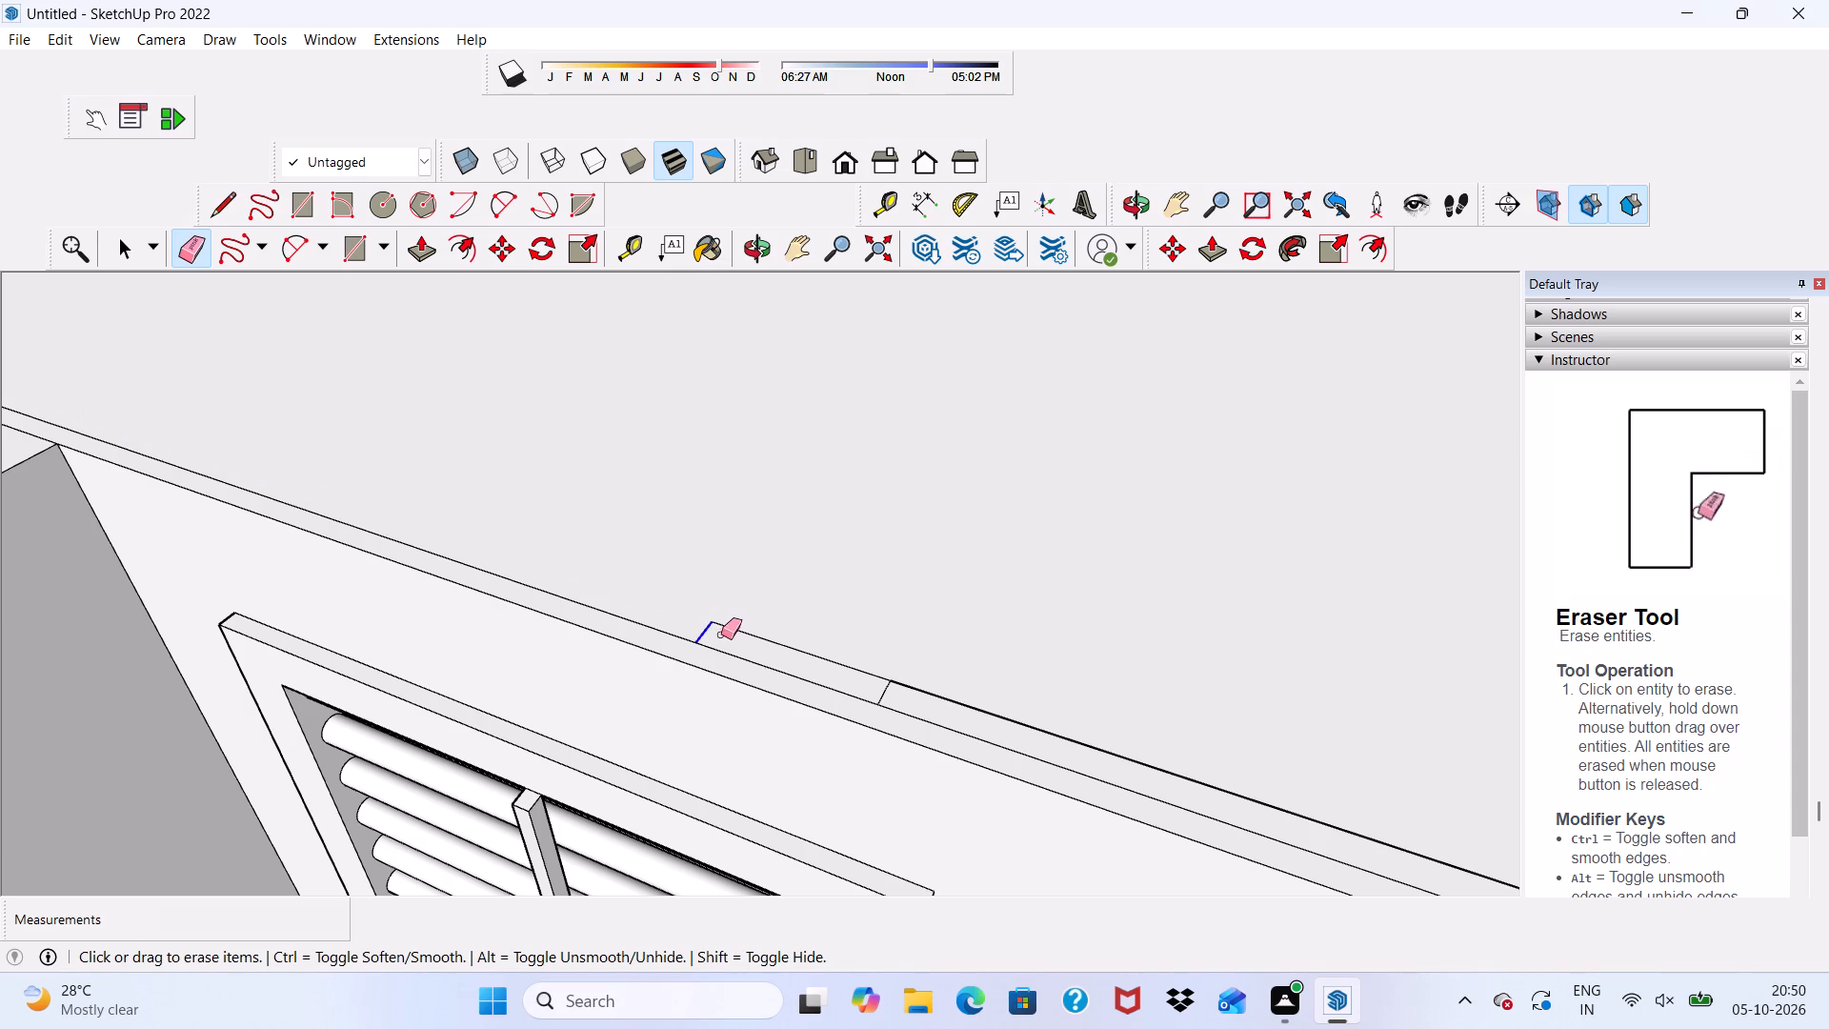
left_click_drag(721, 635, 952, 702)
scroll(907, 663, "down", 14)
scroll(1198, 656, "down", 4)
scroll(1302, 727, "up", 4)
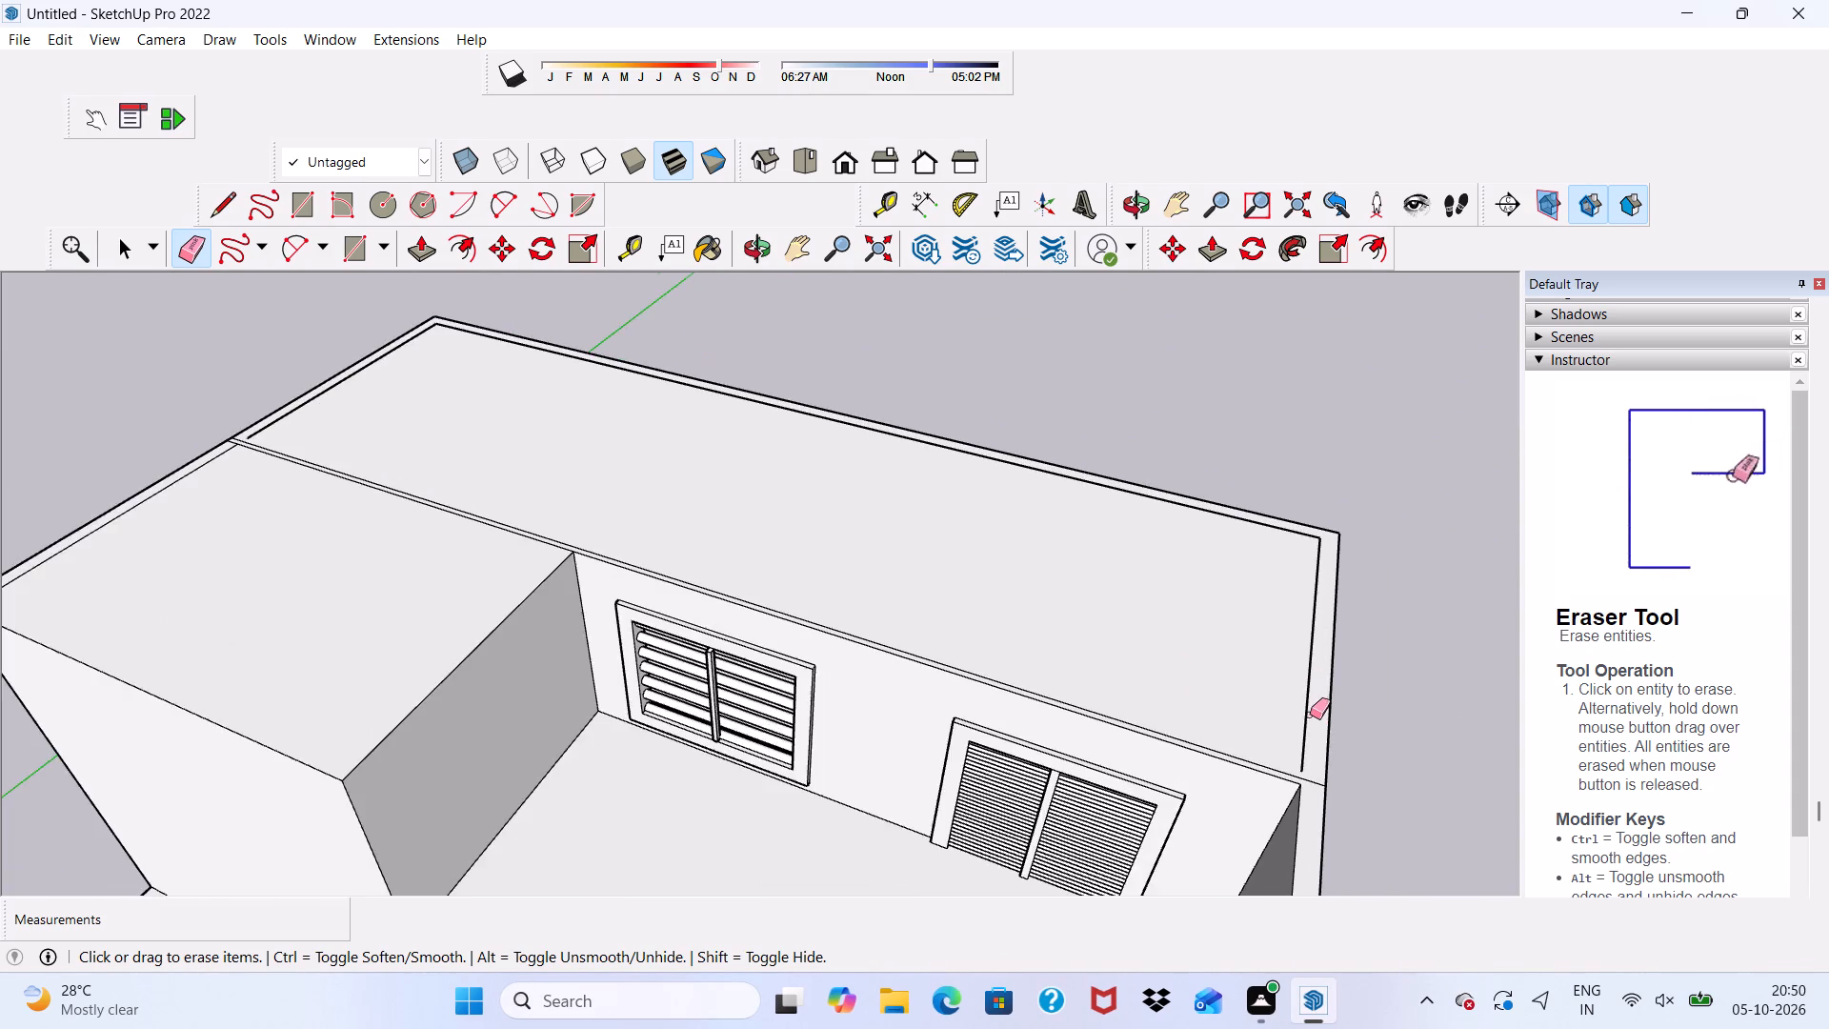
Erase the inner wall outlines on the roof face along the rear wall and both end walls.
scroll(1310, 715, "up", 2)
left_click_drag(1311, 712, 1271, 758)
scroll(1248, 491, "up", 8)
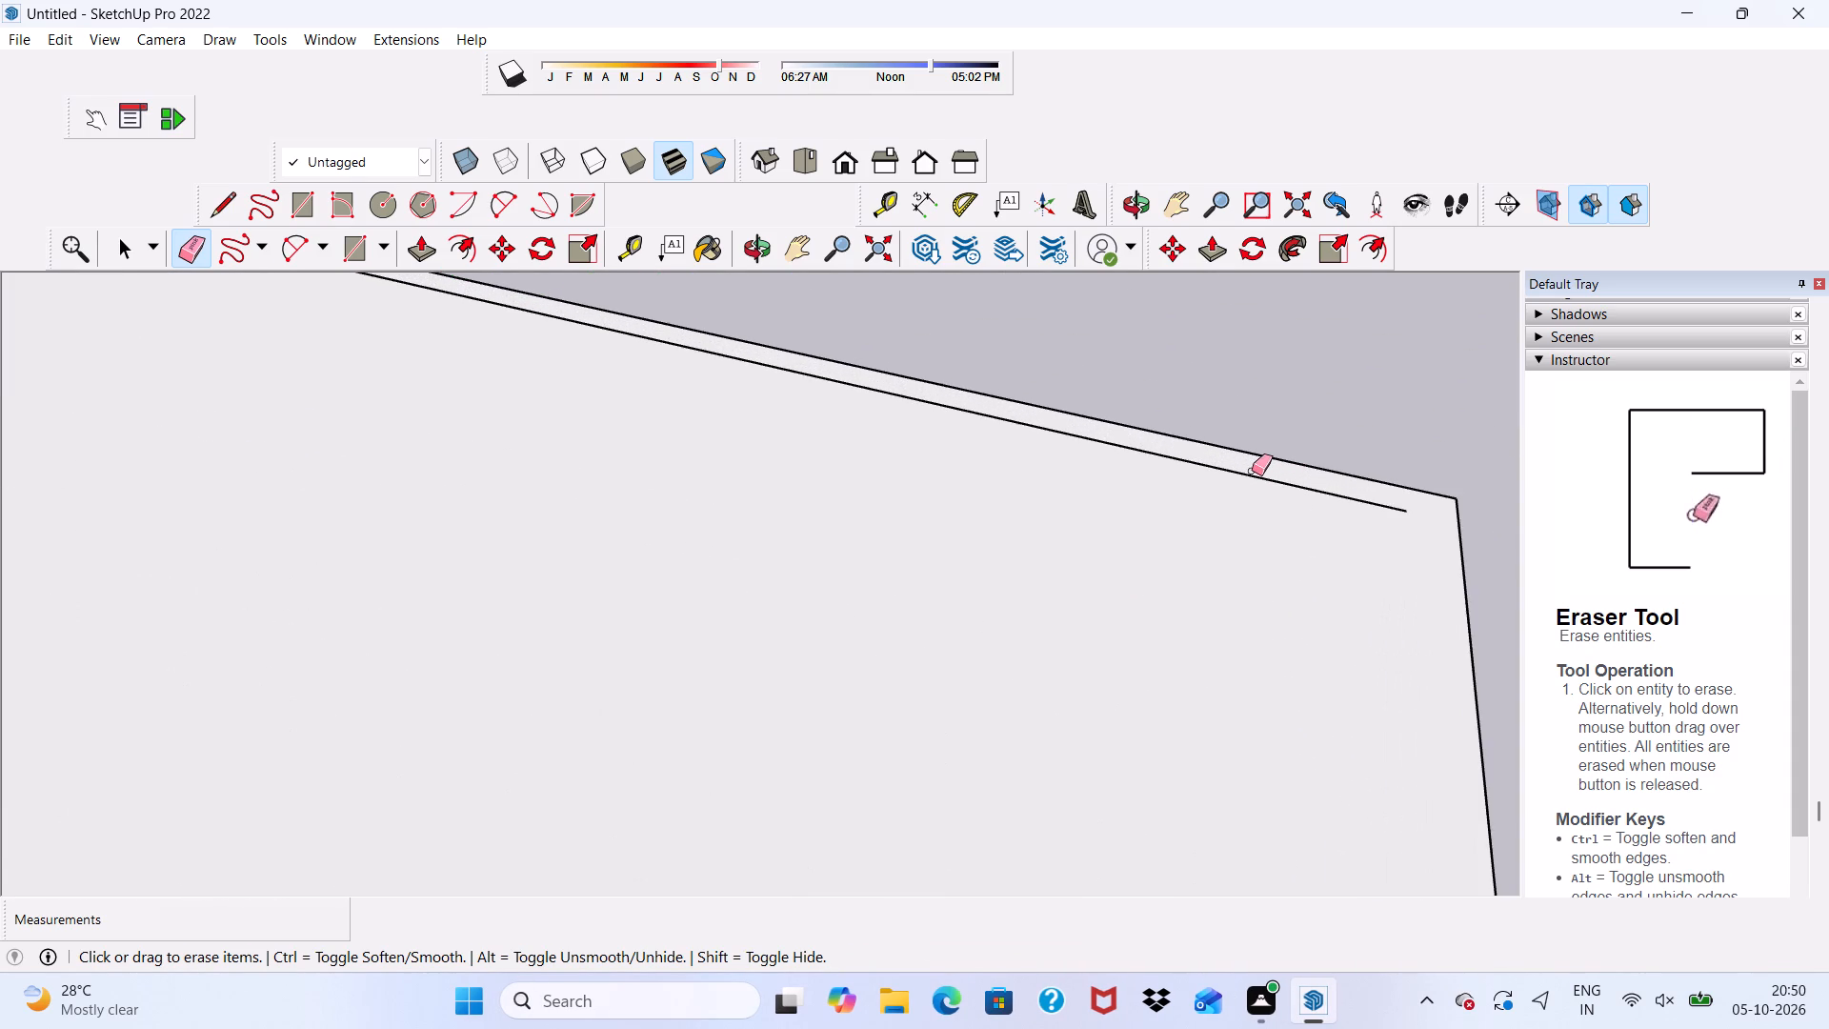
left_click(1252, 471)
scroll(1249, 473, "down", 5)
scroll(1242, 499, "up", 7)
left_click(1248, 466)
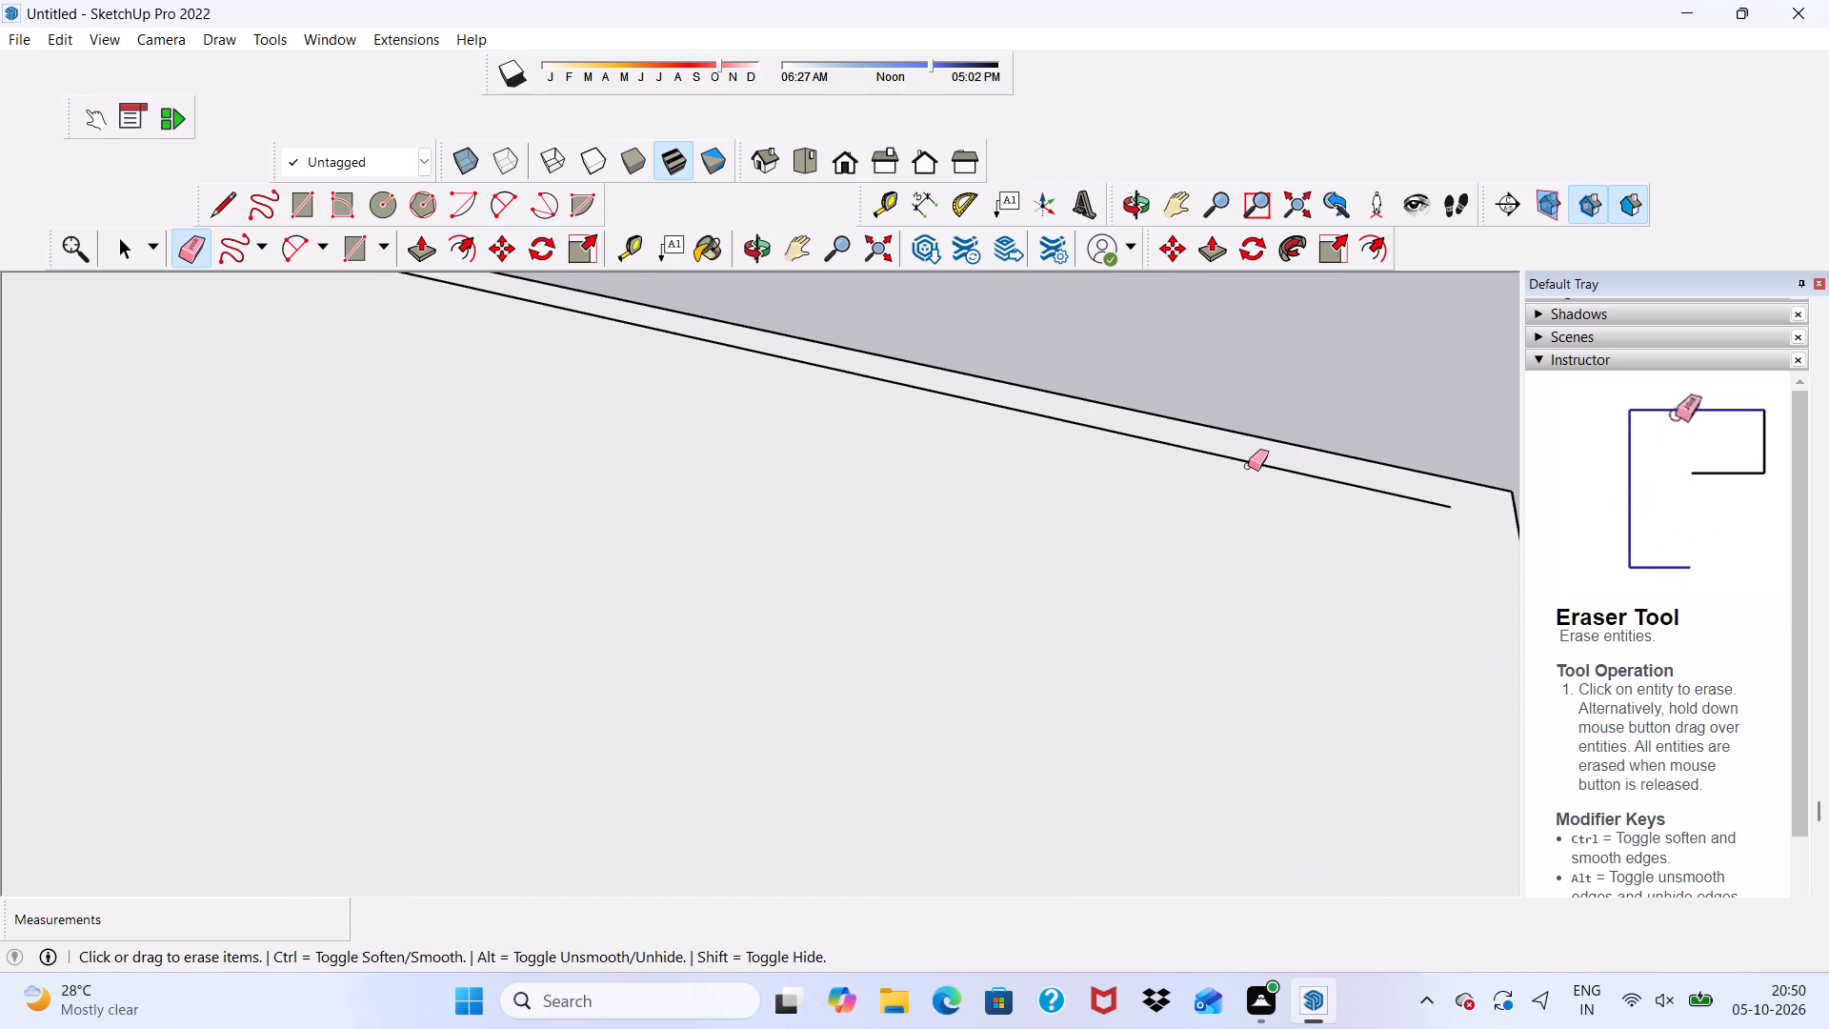
left_click(1250, 461)
scroll(1250, 462, "down", 8)
scroll(1346, 572, "up", 1)
scroll(1346, 572, "down", 1)
scroll(1346, 572, "up", 2)
scroll(1347, 572, "down", 3)
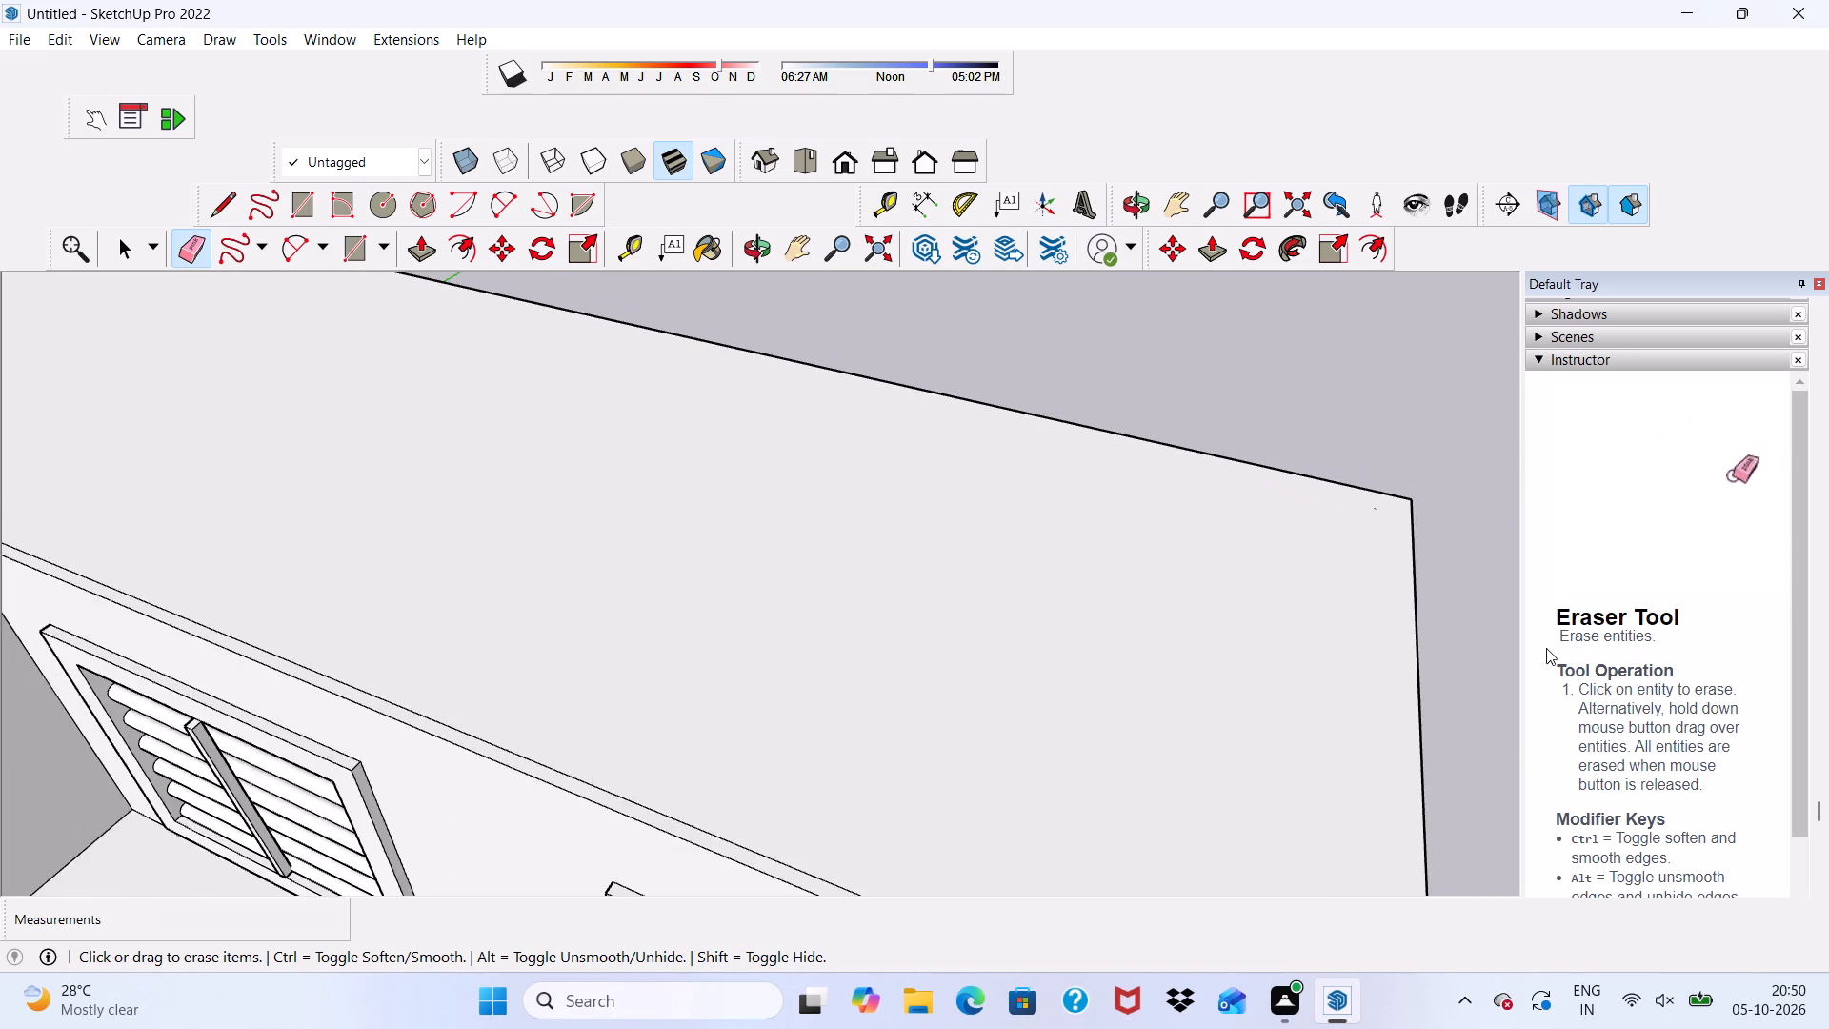
scroll(1546, 648, "down", 4)
scroll(900, 534, "down", 4)
scroll(313, 427, "up", 10)
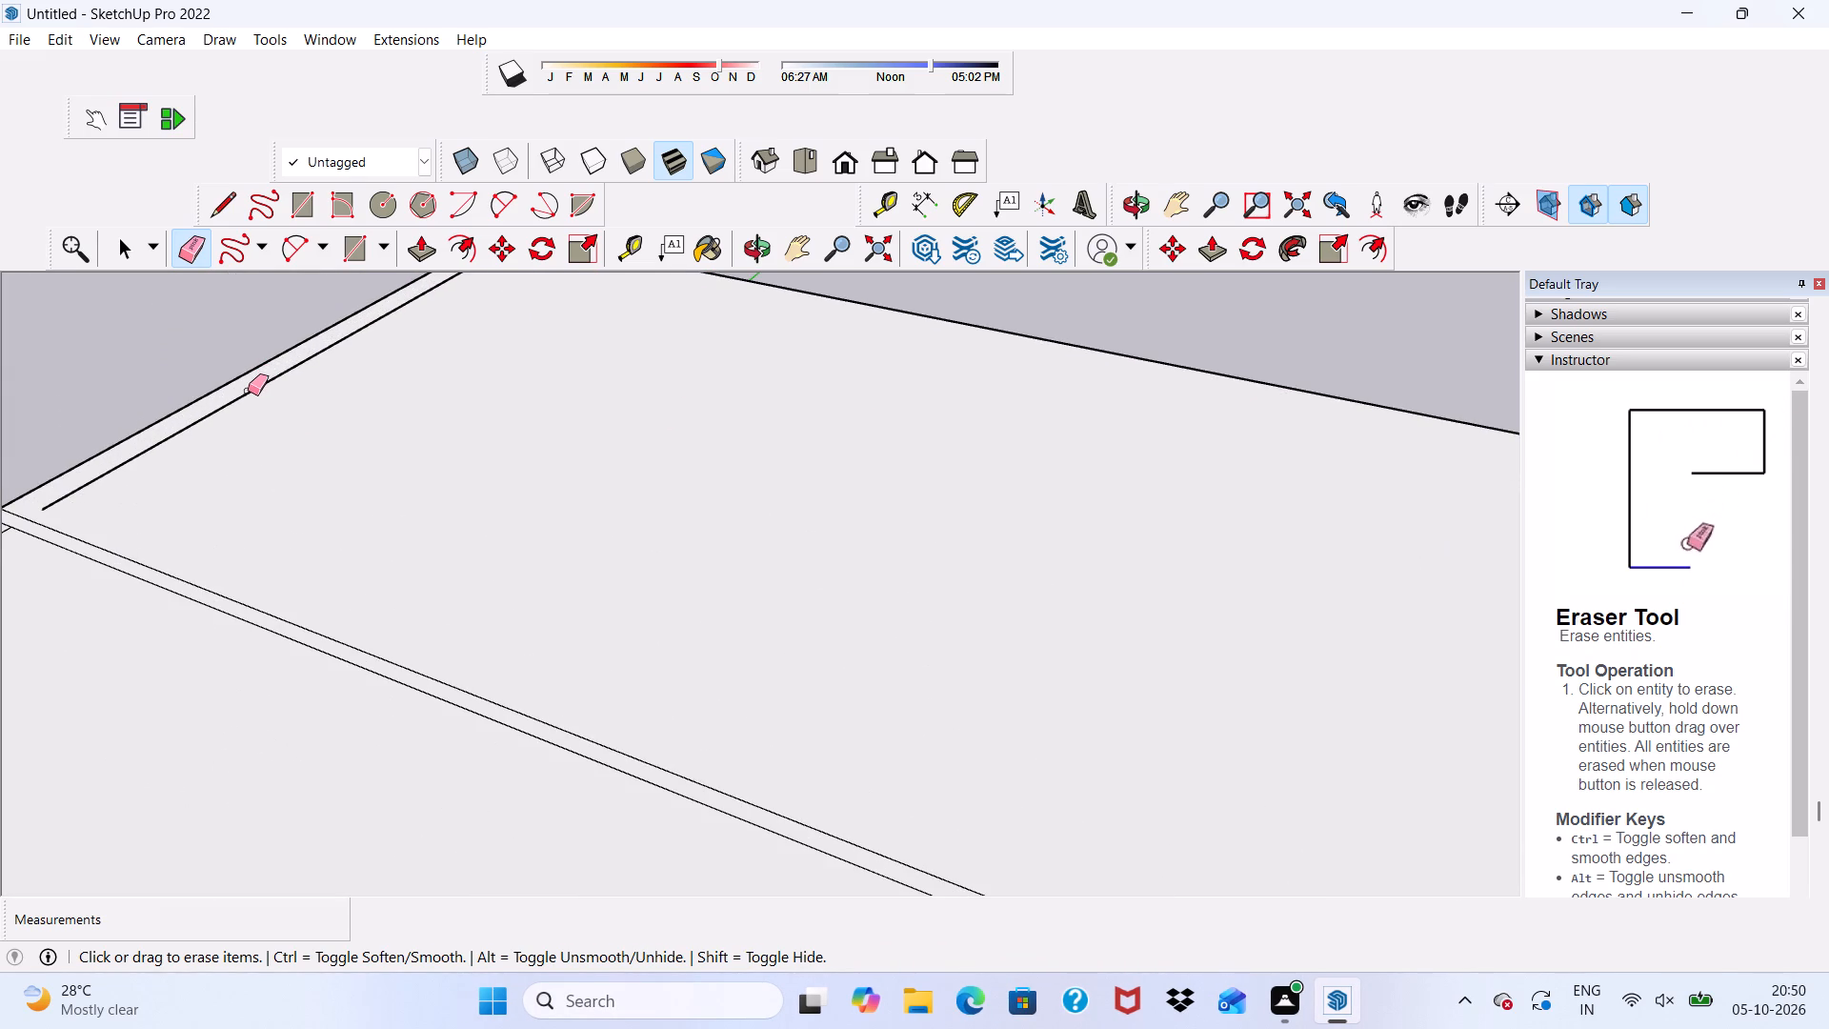
left_click(248, 391)
Erase the extra parallel line on the roof along the front wall, where it meets the projecting block.
scroll(219, 429, "down", 5)
scroll(537, 571, "down", 5)
middle_click_drag(674, 710, 987, 592)
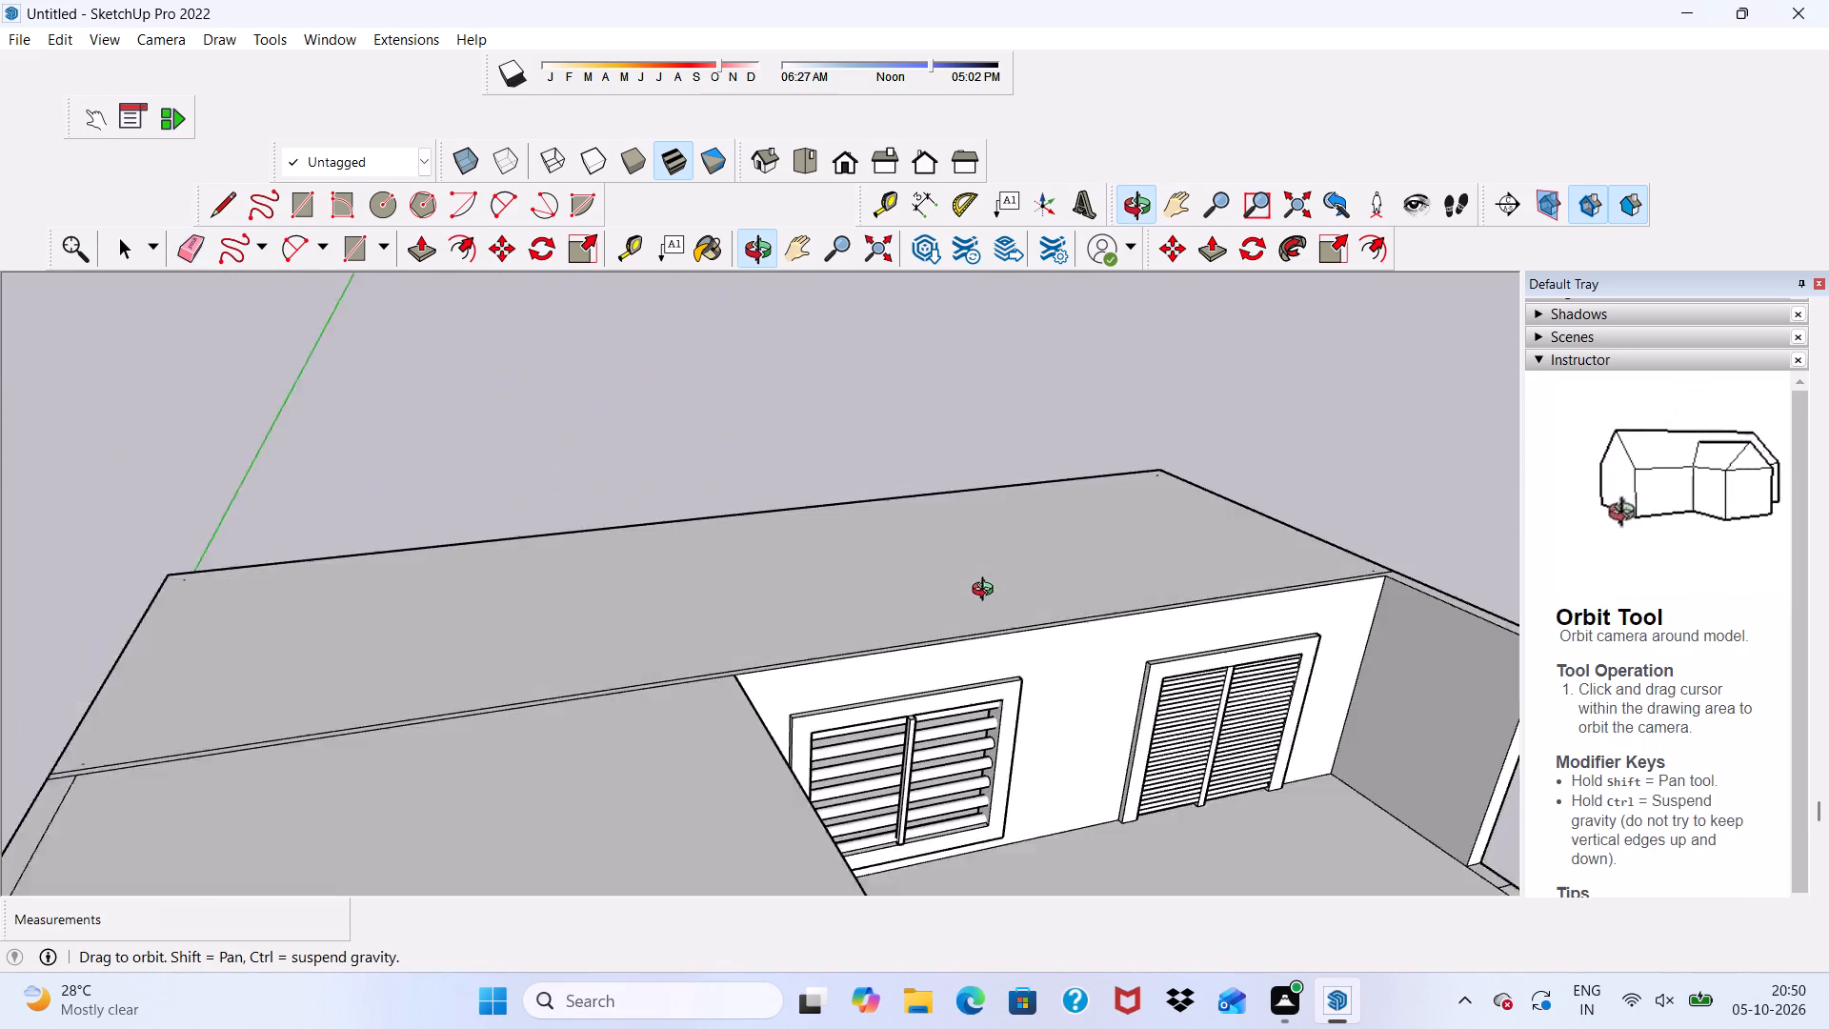
middle_click_drag(987, 592, 1059, 616)
scroll(439, 786, "up", 3)
scroll(306, 532, "down", 5)
scroll(77, 722, "up", 3)
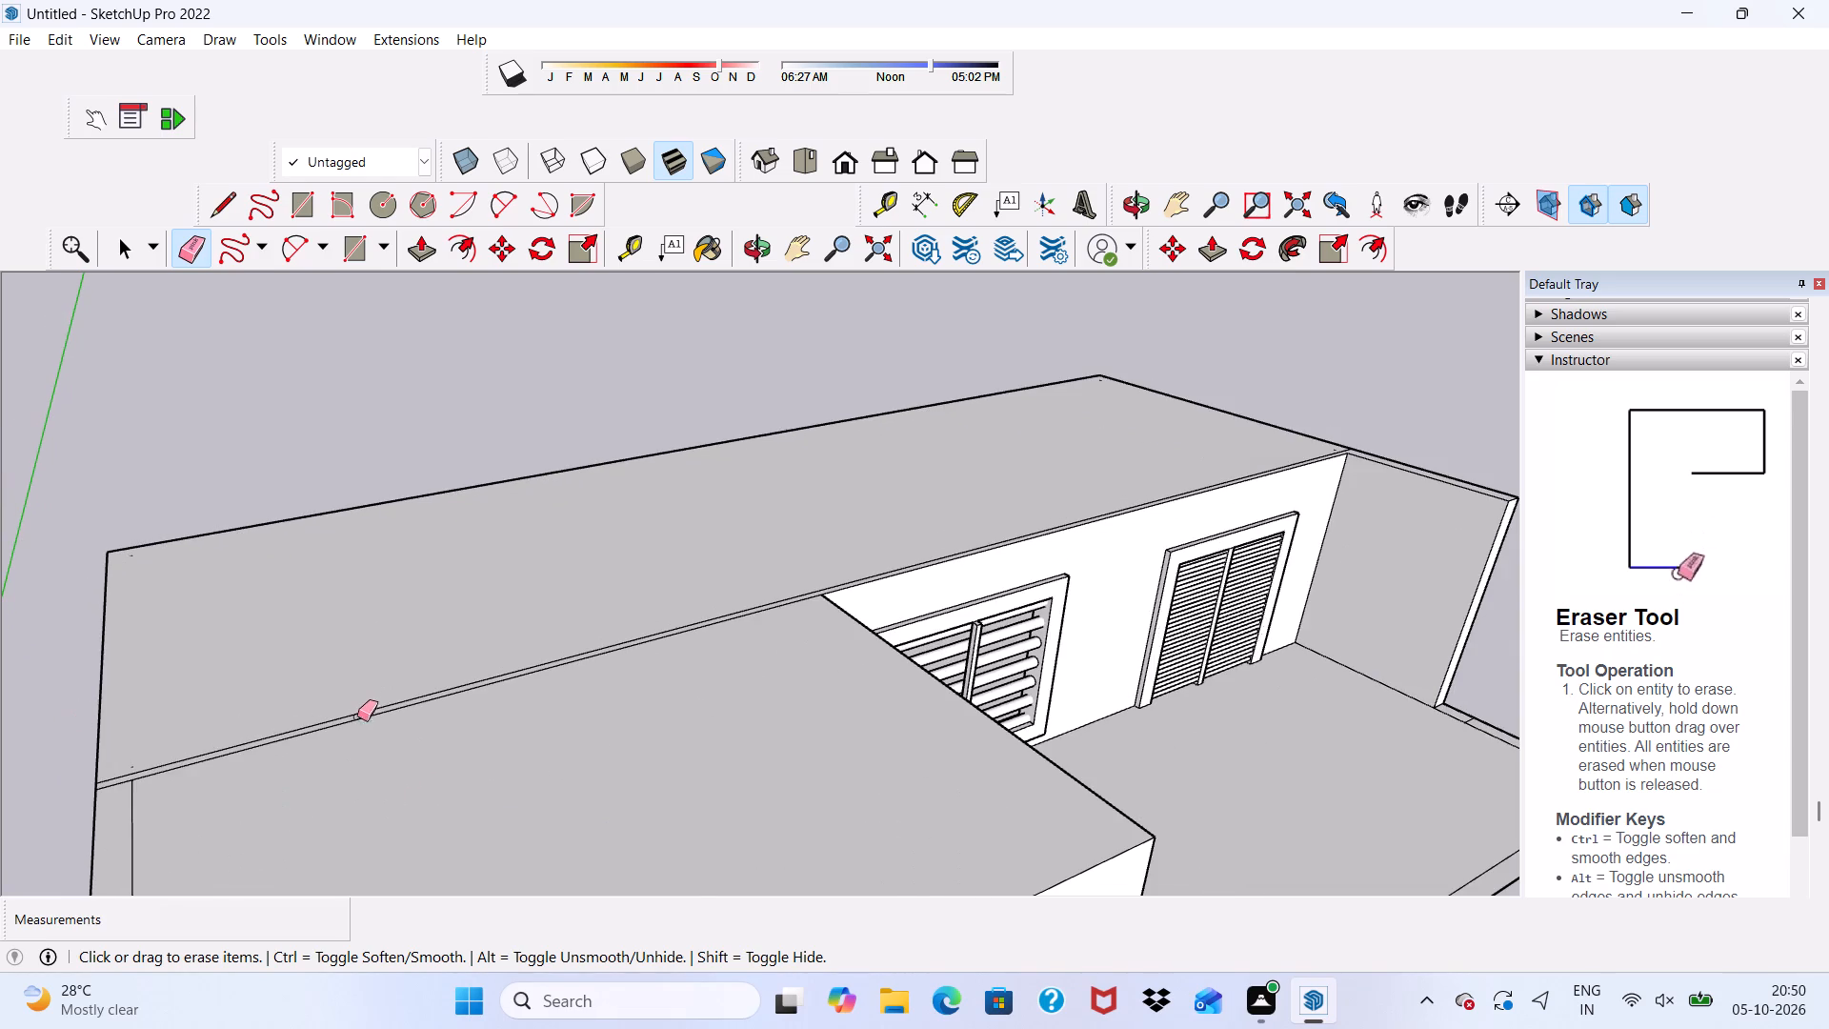
scroll(356, 712, "down", 4)
scroll(705, 778, "down", 1)
scroll(705, 778, "up", 1)
scroll(705, 778, "down", 2)
middle_click_drag(705, 778, 208, 794)
scroll(494, 491, "up", 7)
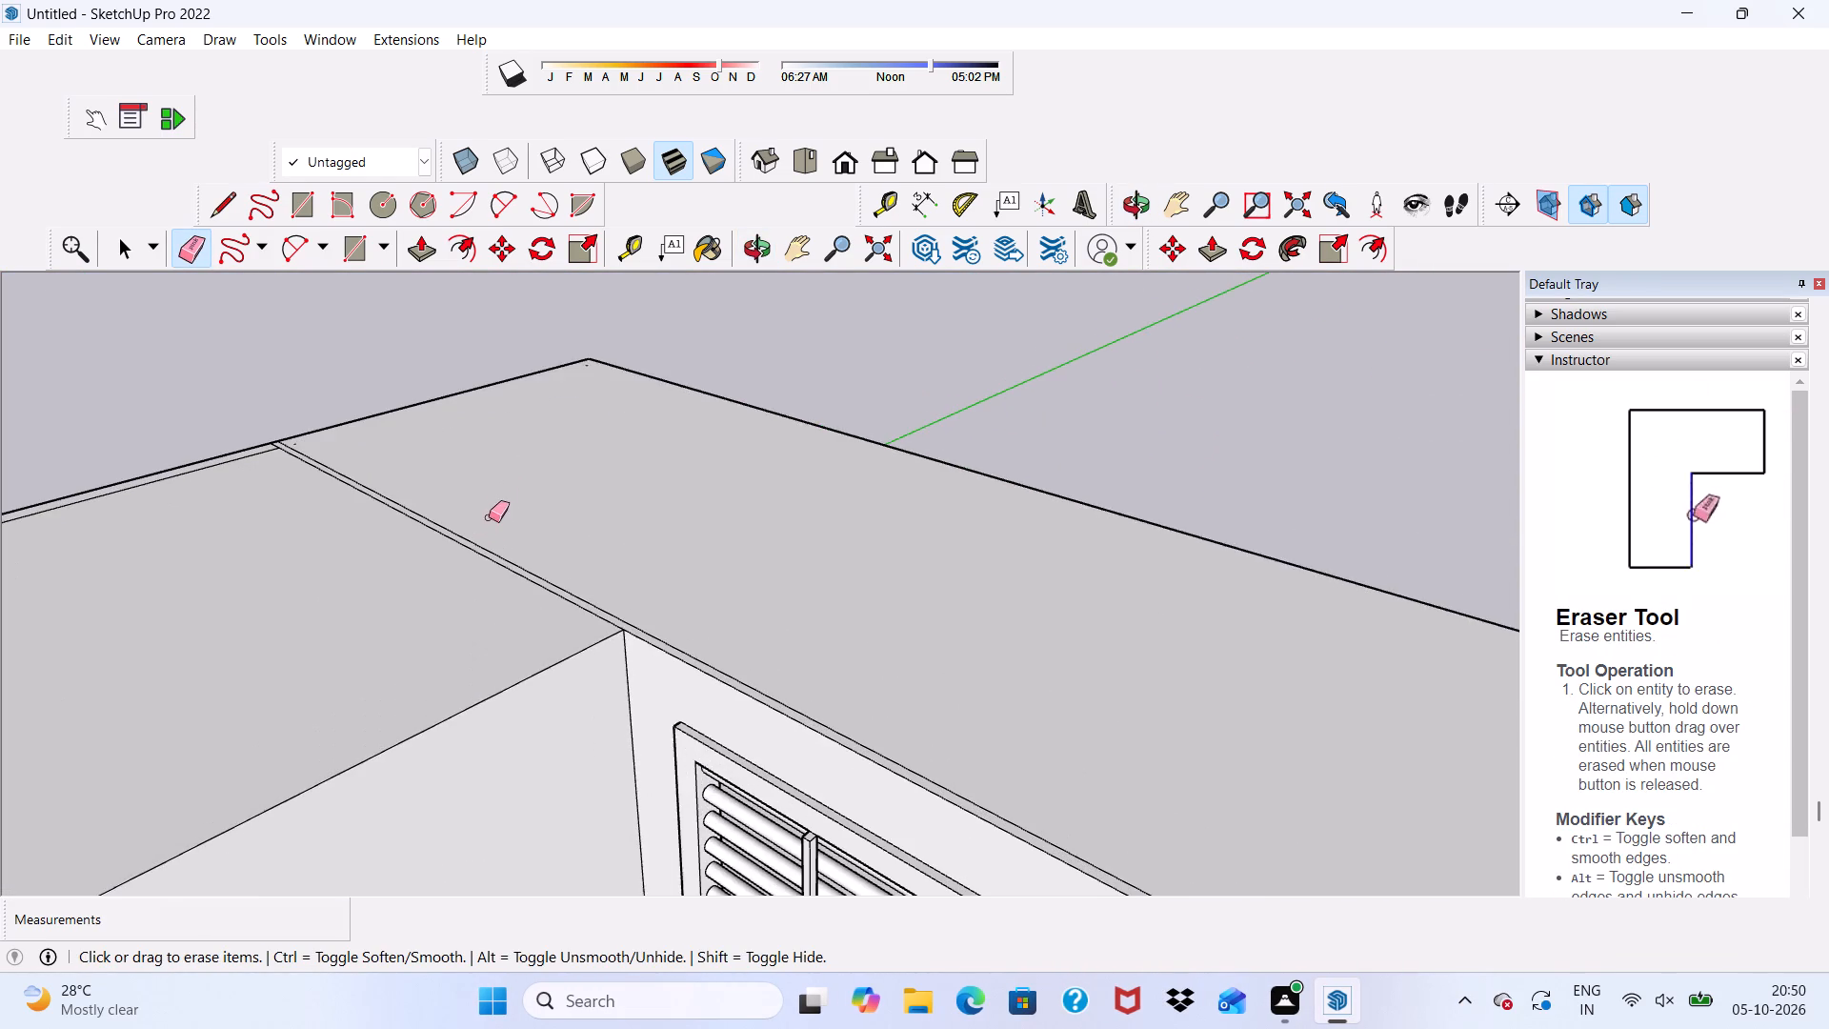
scroll(476, 549, "up", 1)
left_click(480, 544)
scroll(837, 543, "down", 4)
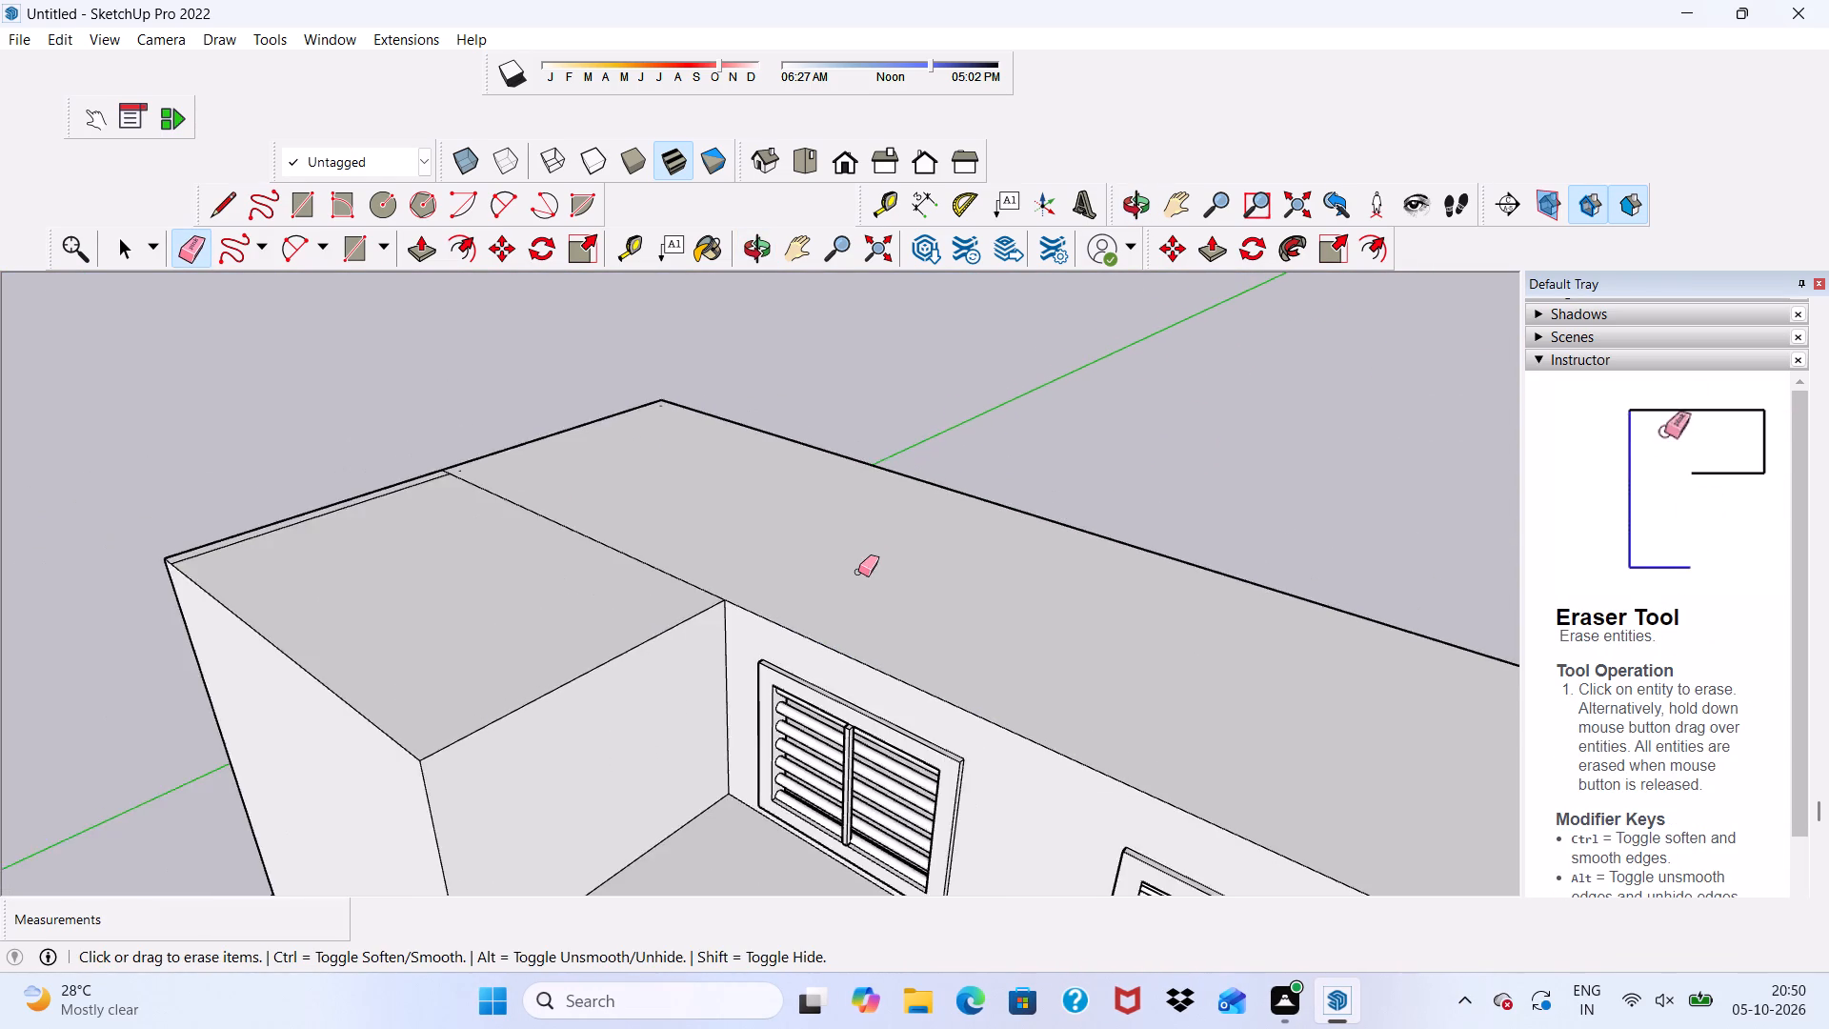
Push/Pull the main building's roof face upward by 3'.
scroll(858, 572, "down", 3)
middle_click_drag(858, 572, 1008, 454)
scroll(1008, 455, "up", 1)
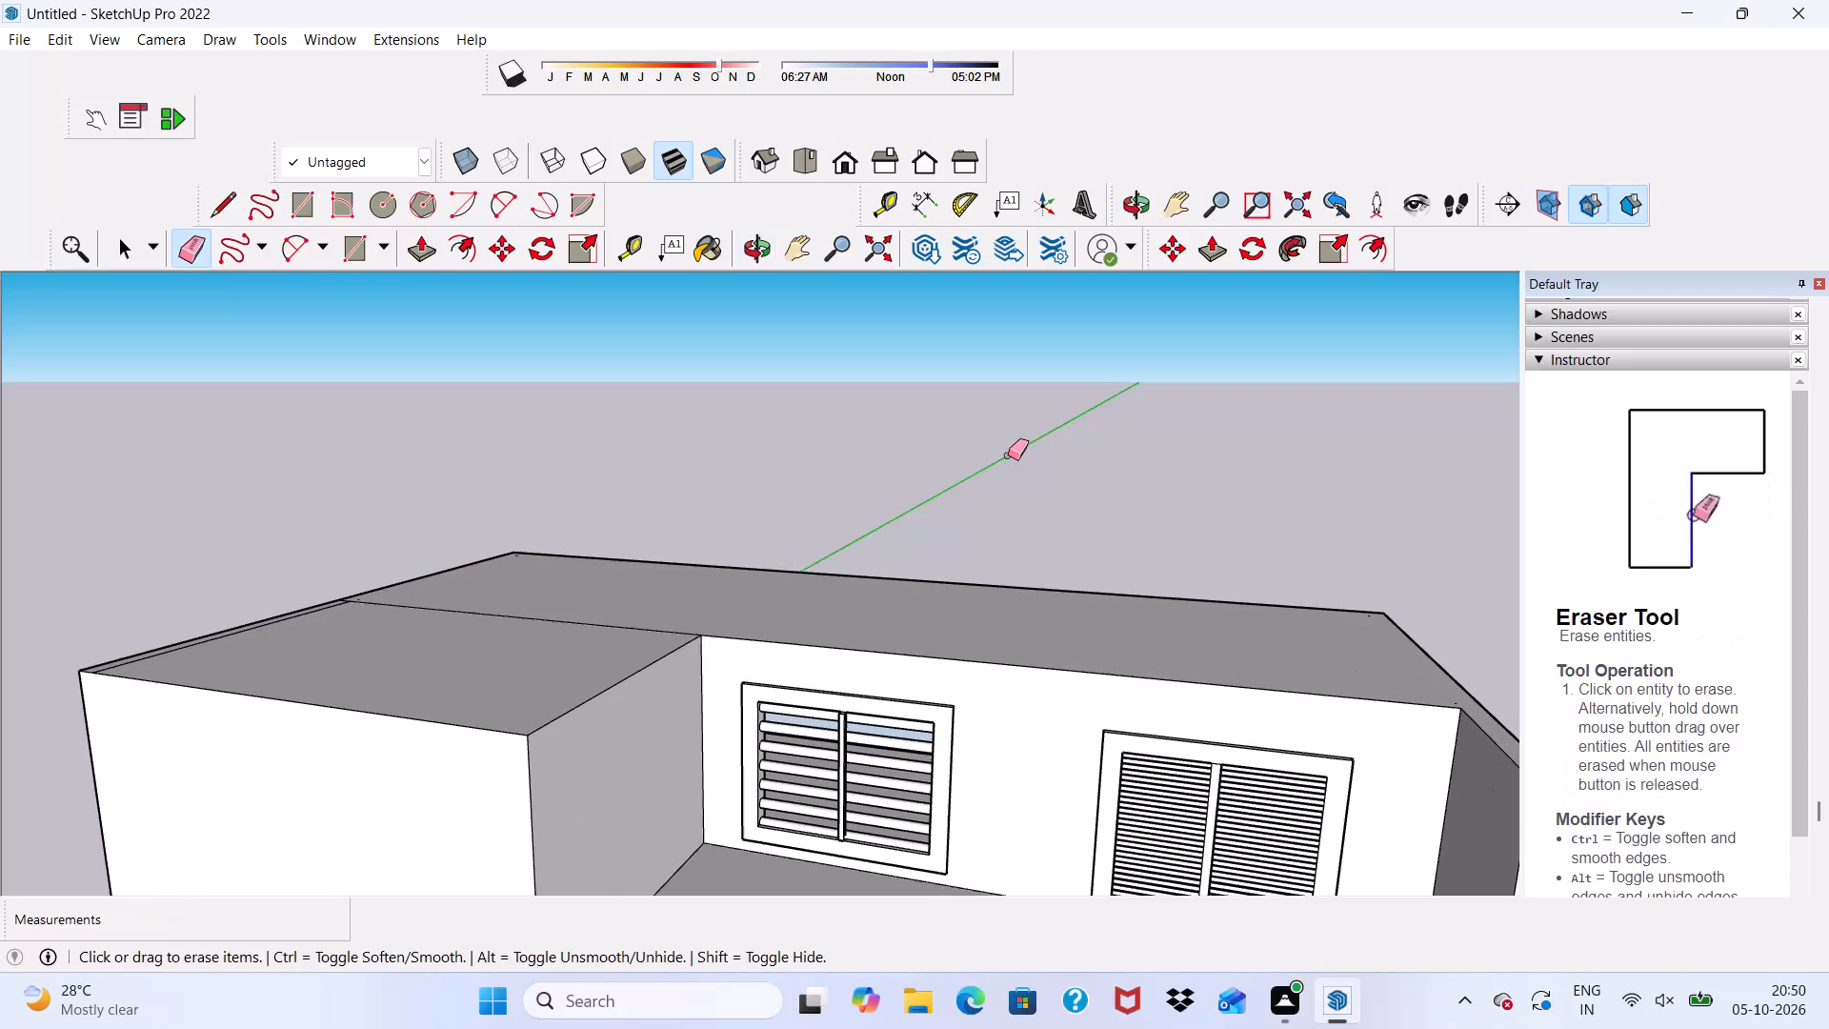
scroll(988, 544, "down", 1)
key("space")
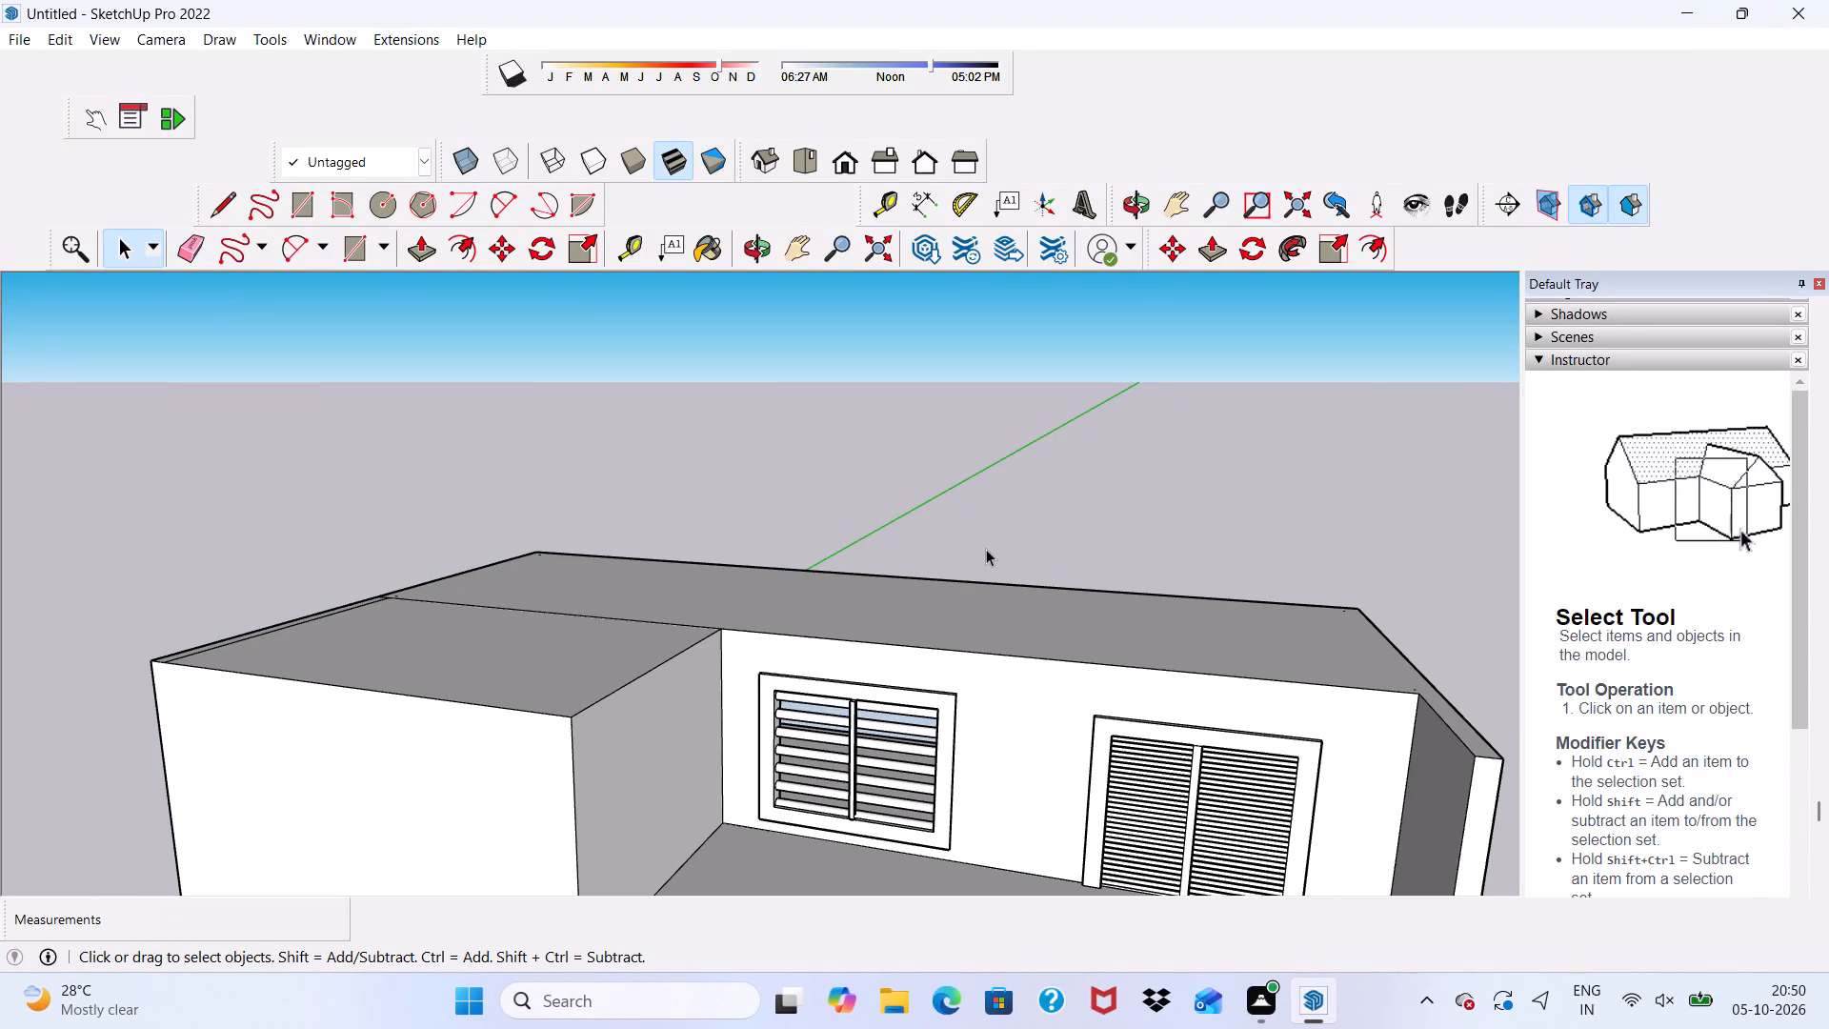
scroll(993, 589, "down", 1)
scroll(1143, 760, "up", 1)
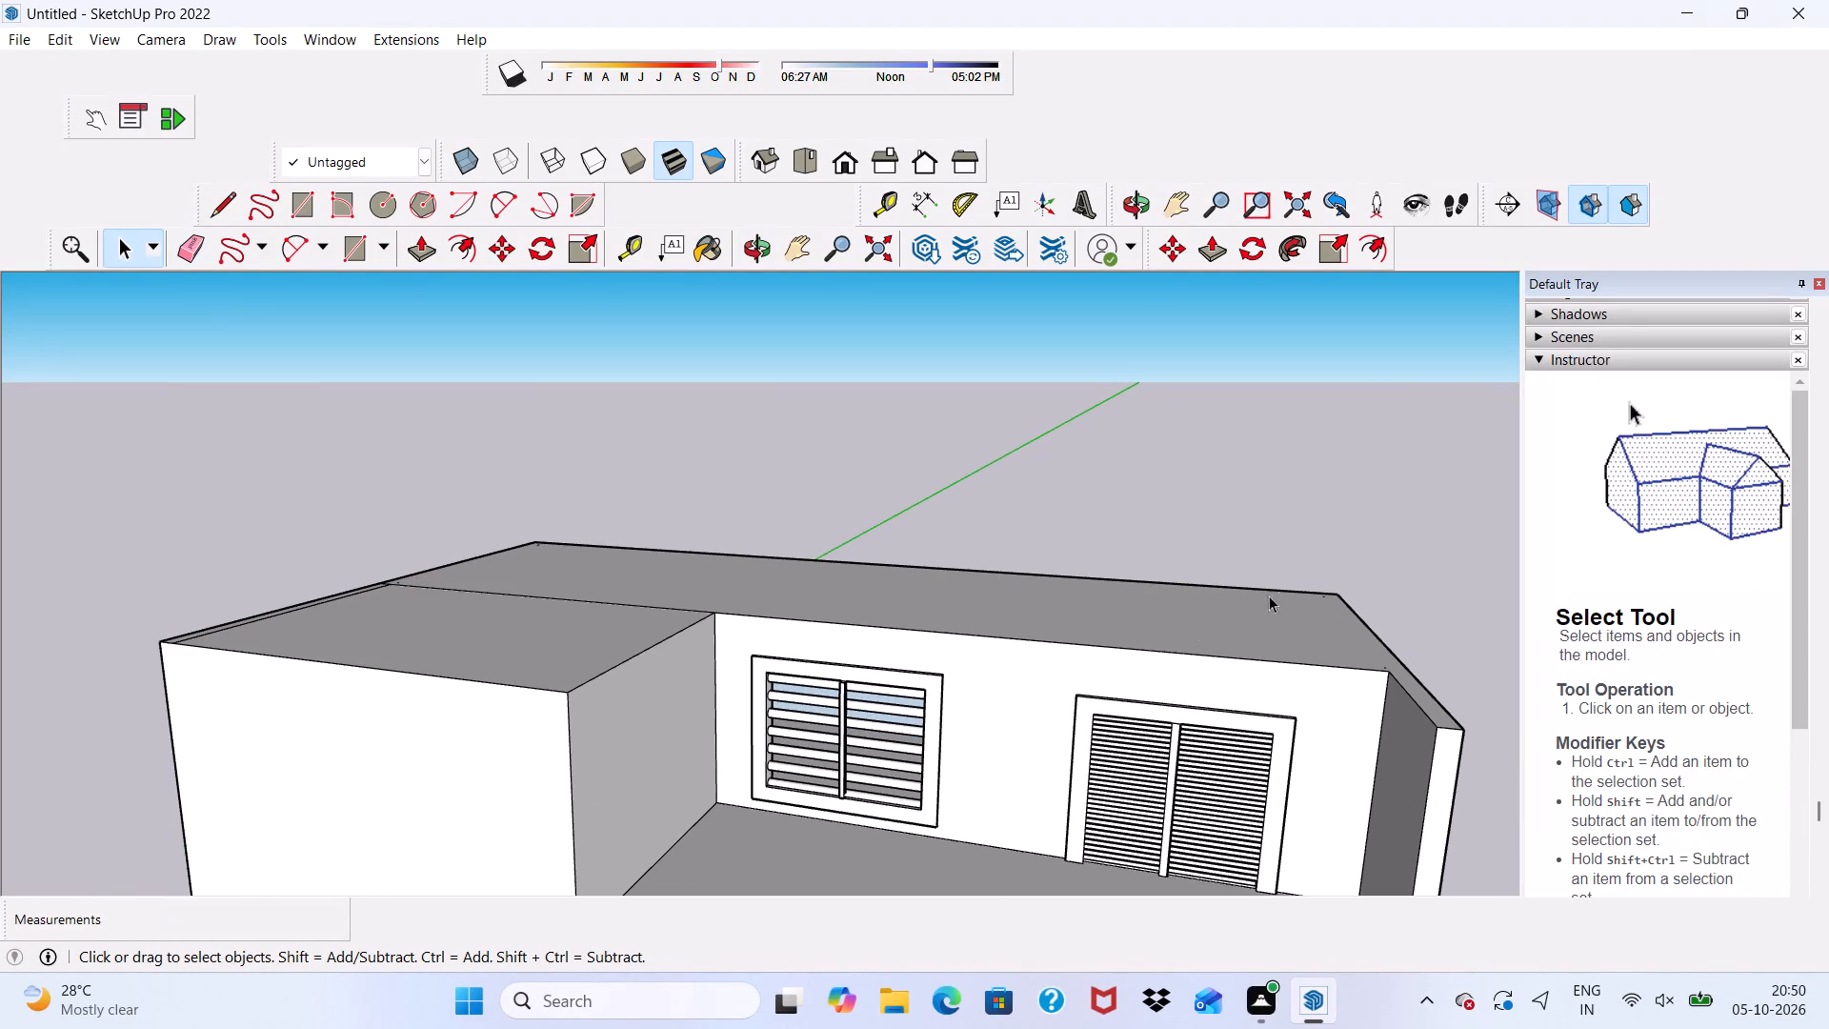
left_click(1163, 629)
scroll(1163, 629, "down", 3)
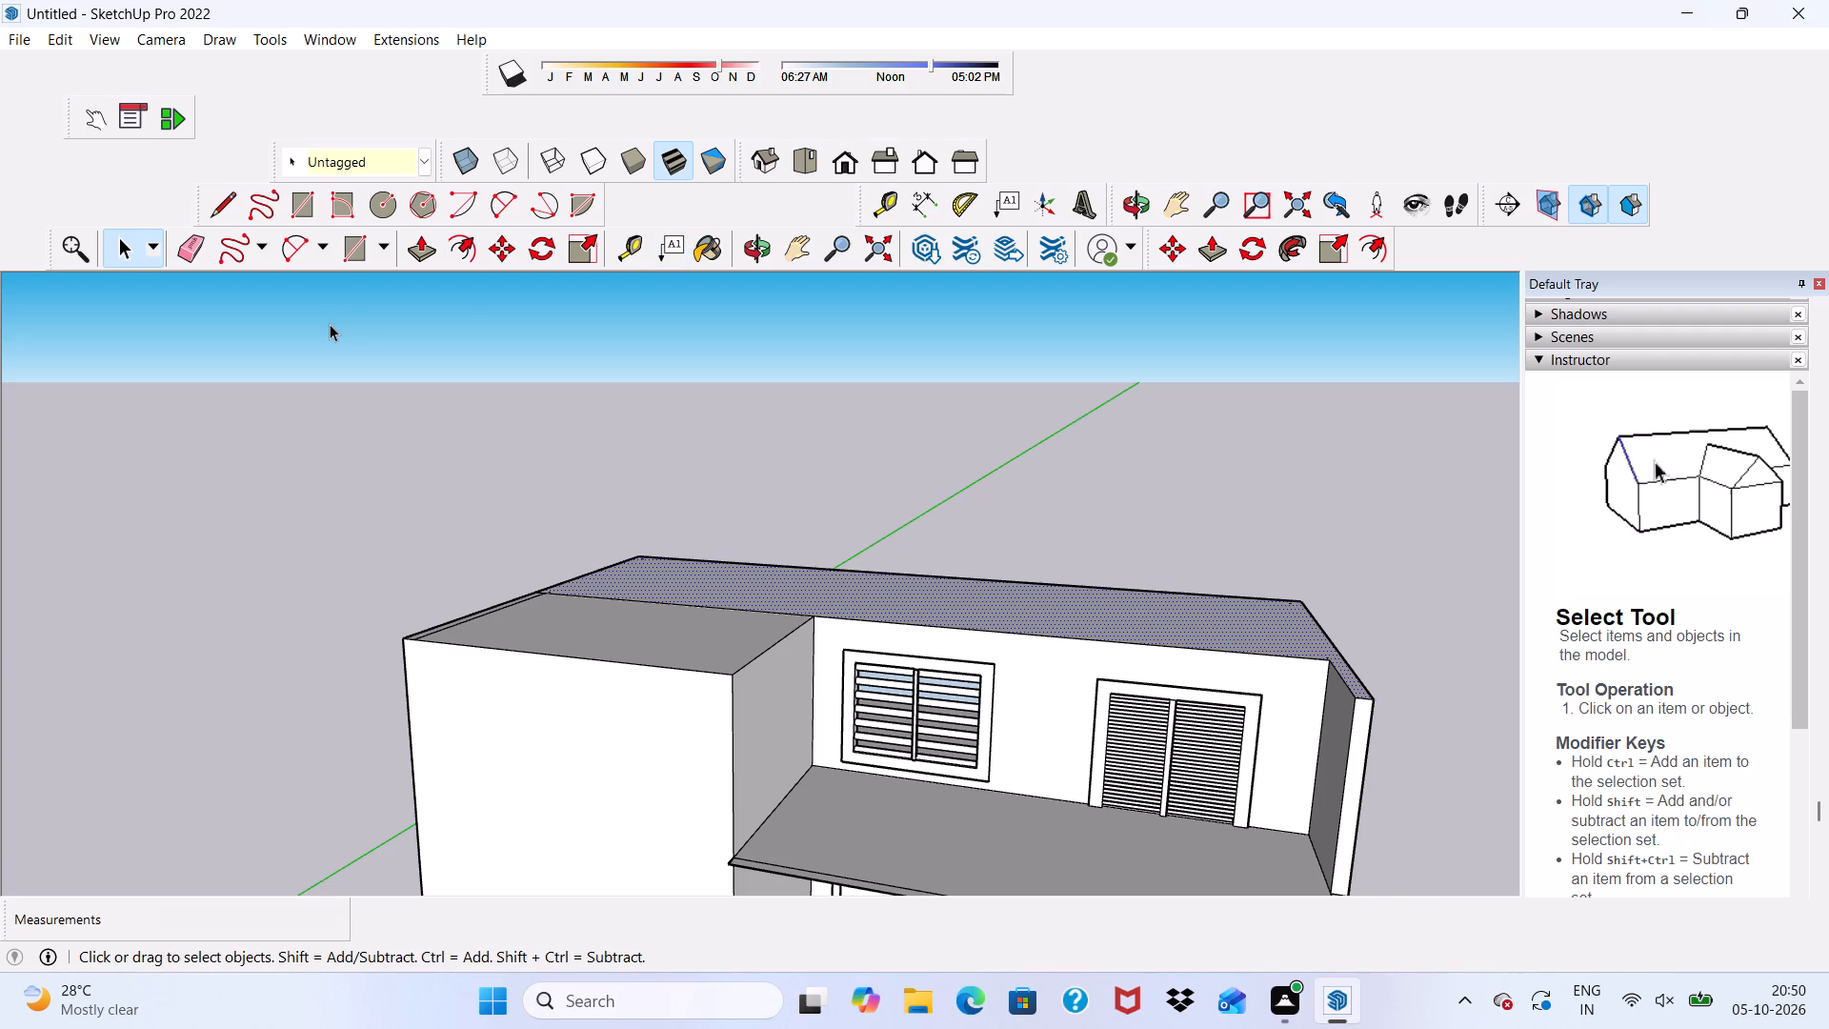
scroll(330, 323, "down", 3)
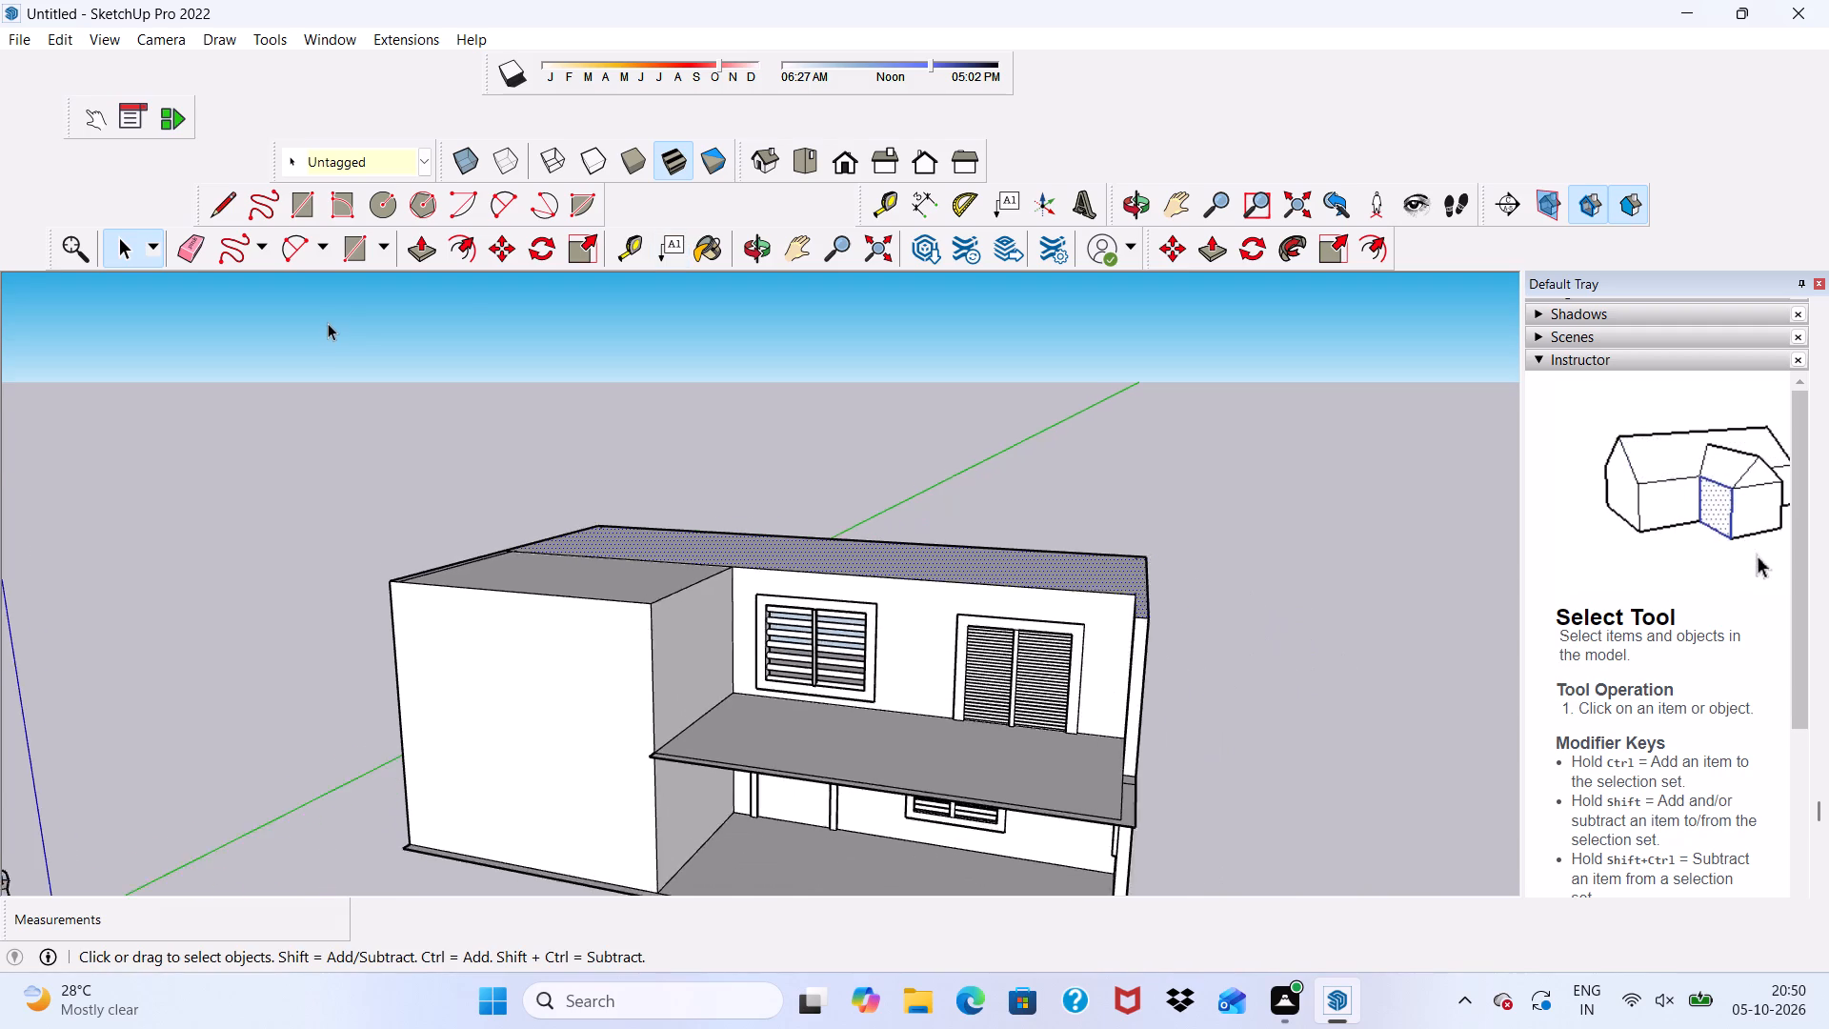
scroll(328, 323, "down", 3)
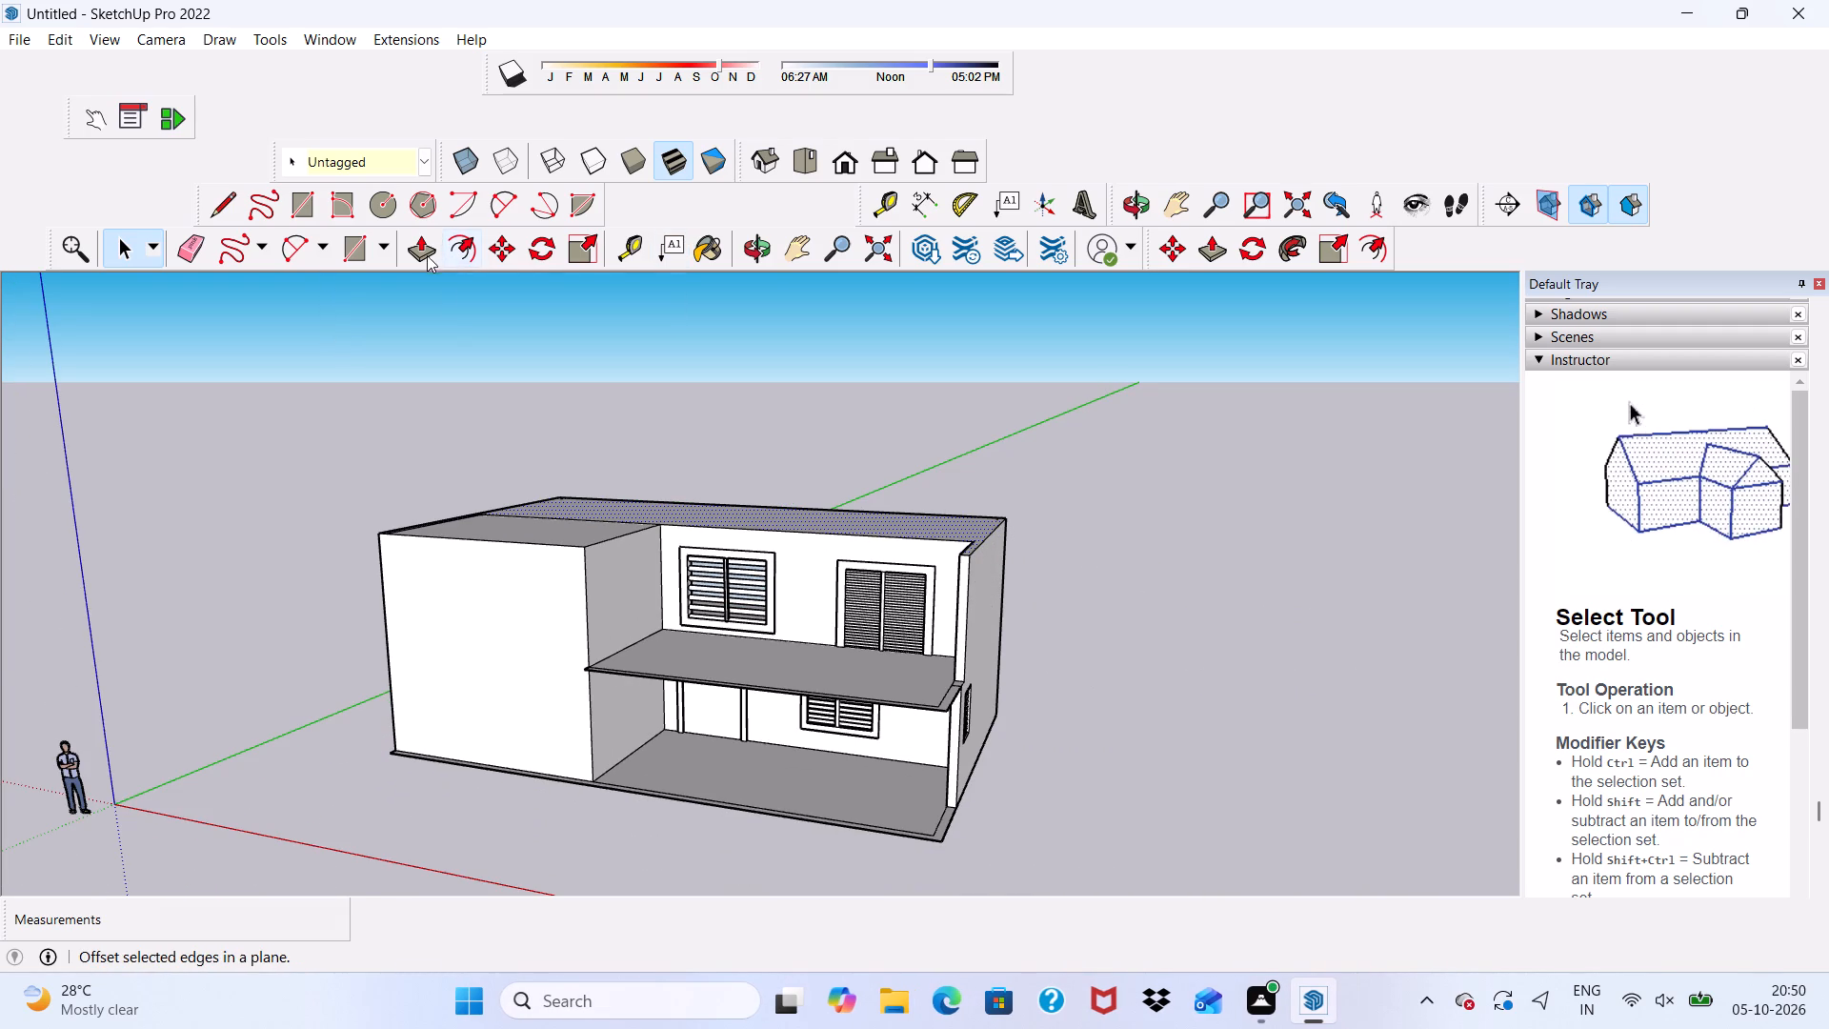
left_click(423, 252)
scroll(834, 586, "up", 5)
left_click(821, 491)
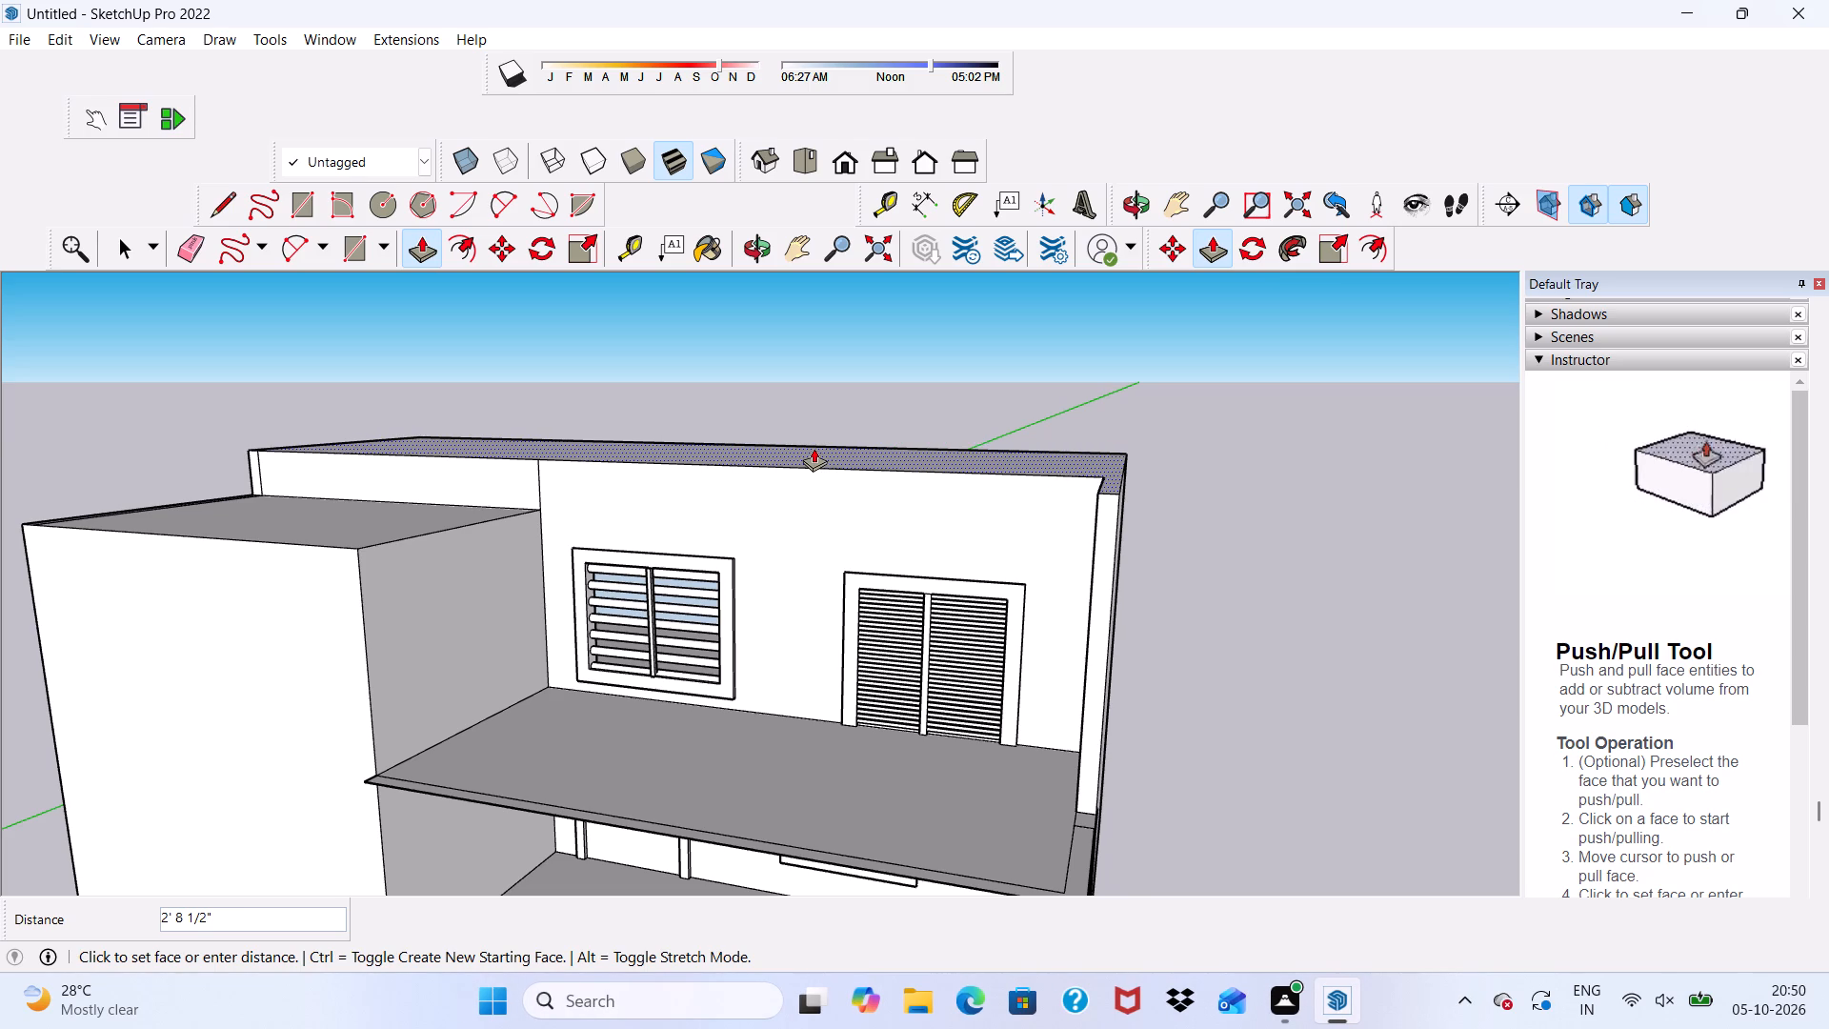
type("3'")
key("Return")
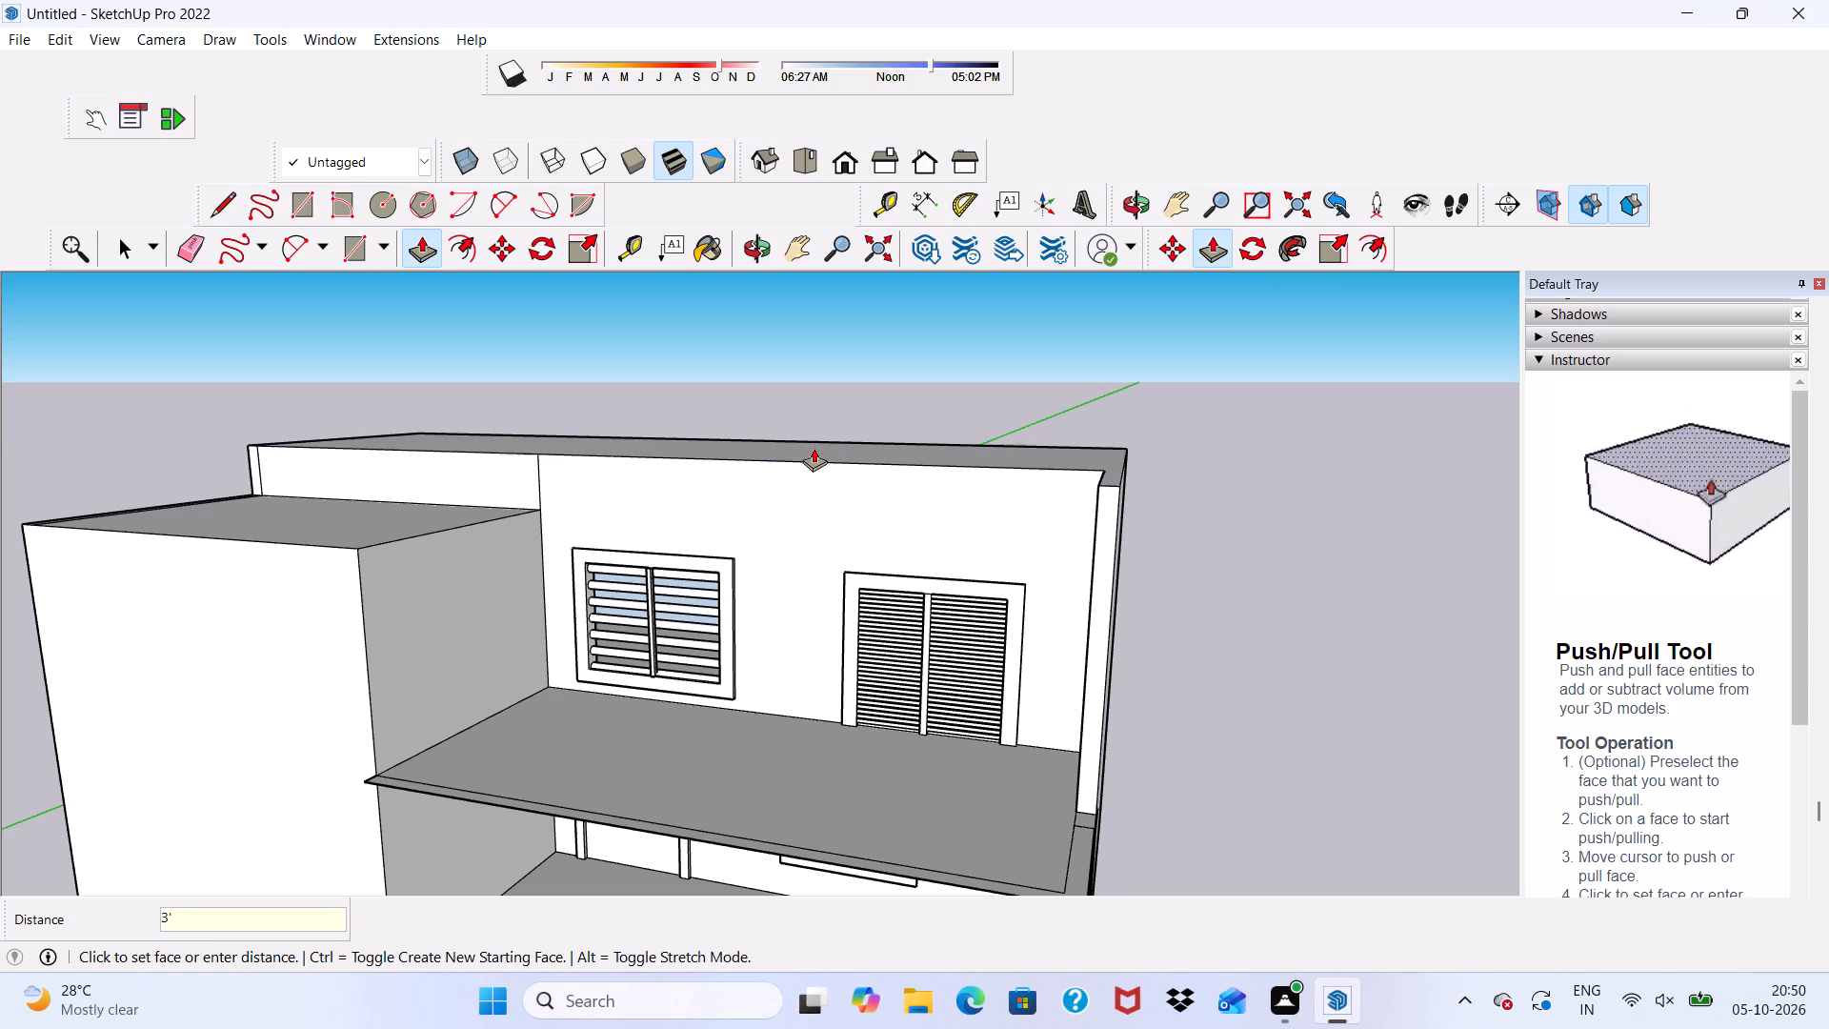
Erase the short vertical edge on the upper front wall above the projecting block's inner corner.
scroll(814, 448, "up", 1)
scroll(814, 448, "down", 1)
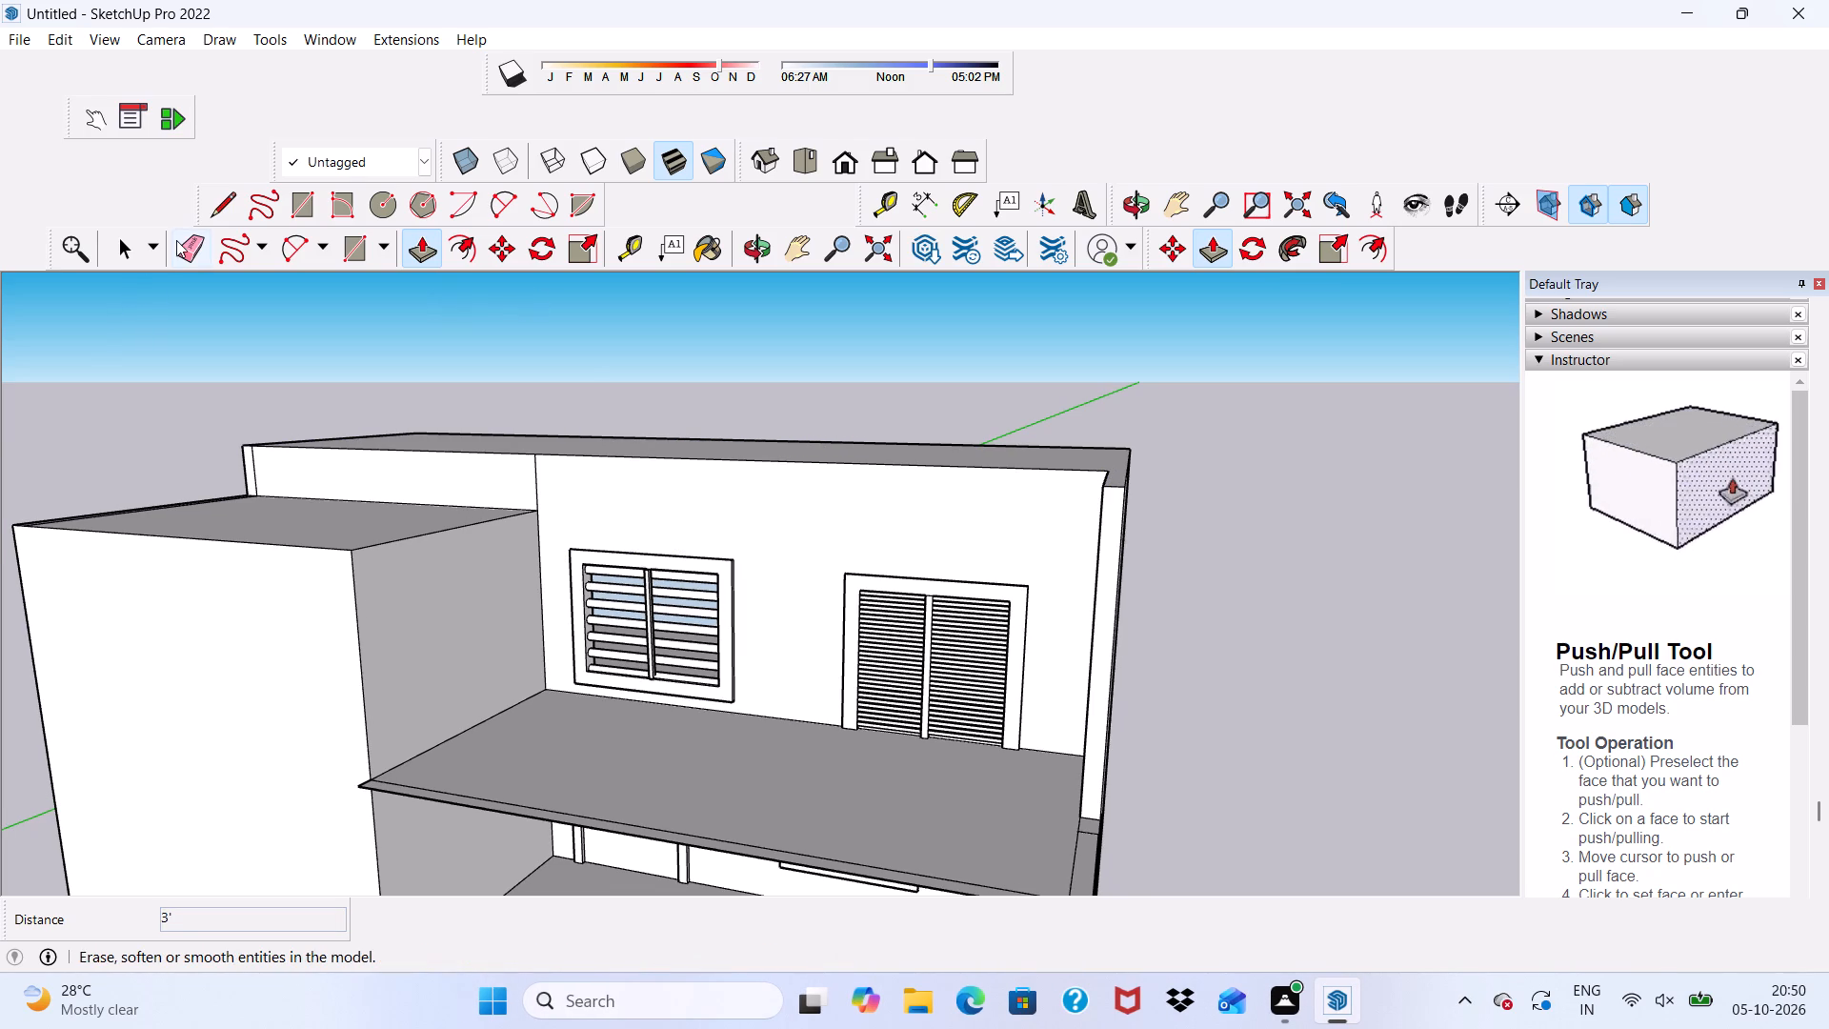
left_click(178, 238)
scroll(471, 570, "up", 1)
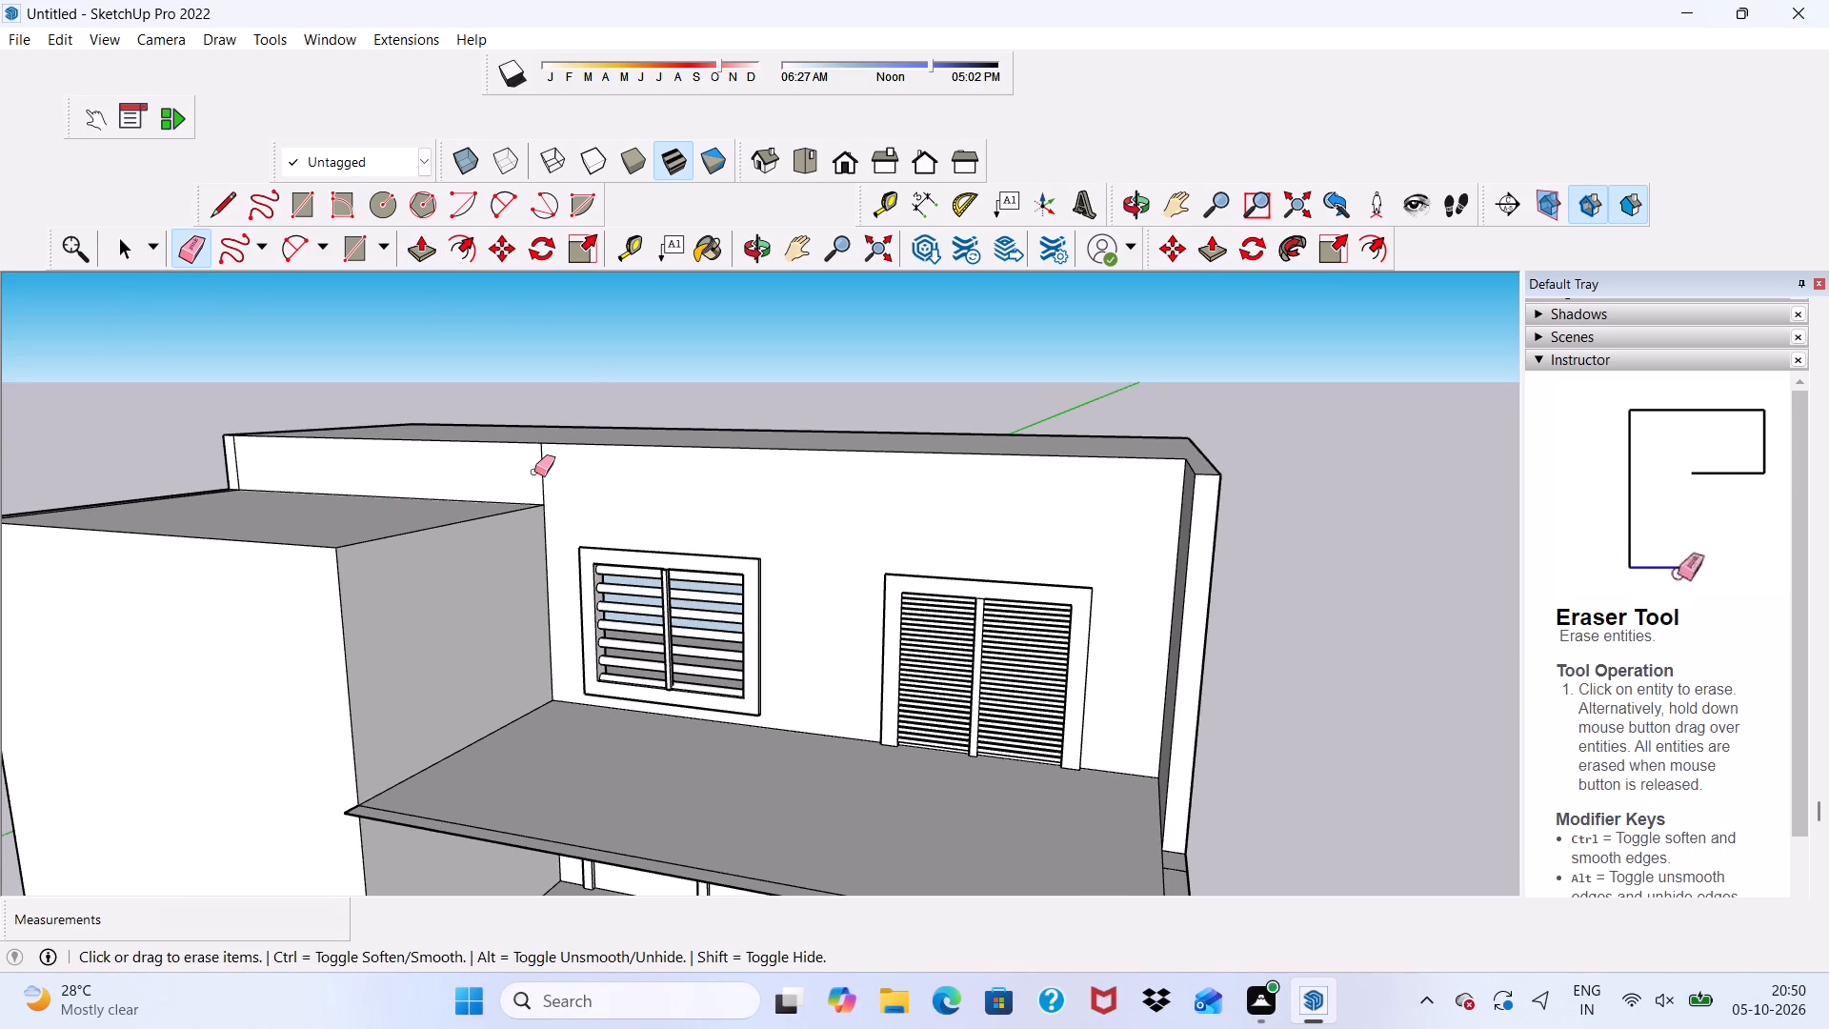
left_click_drag(533, 472, 546, 459)
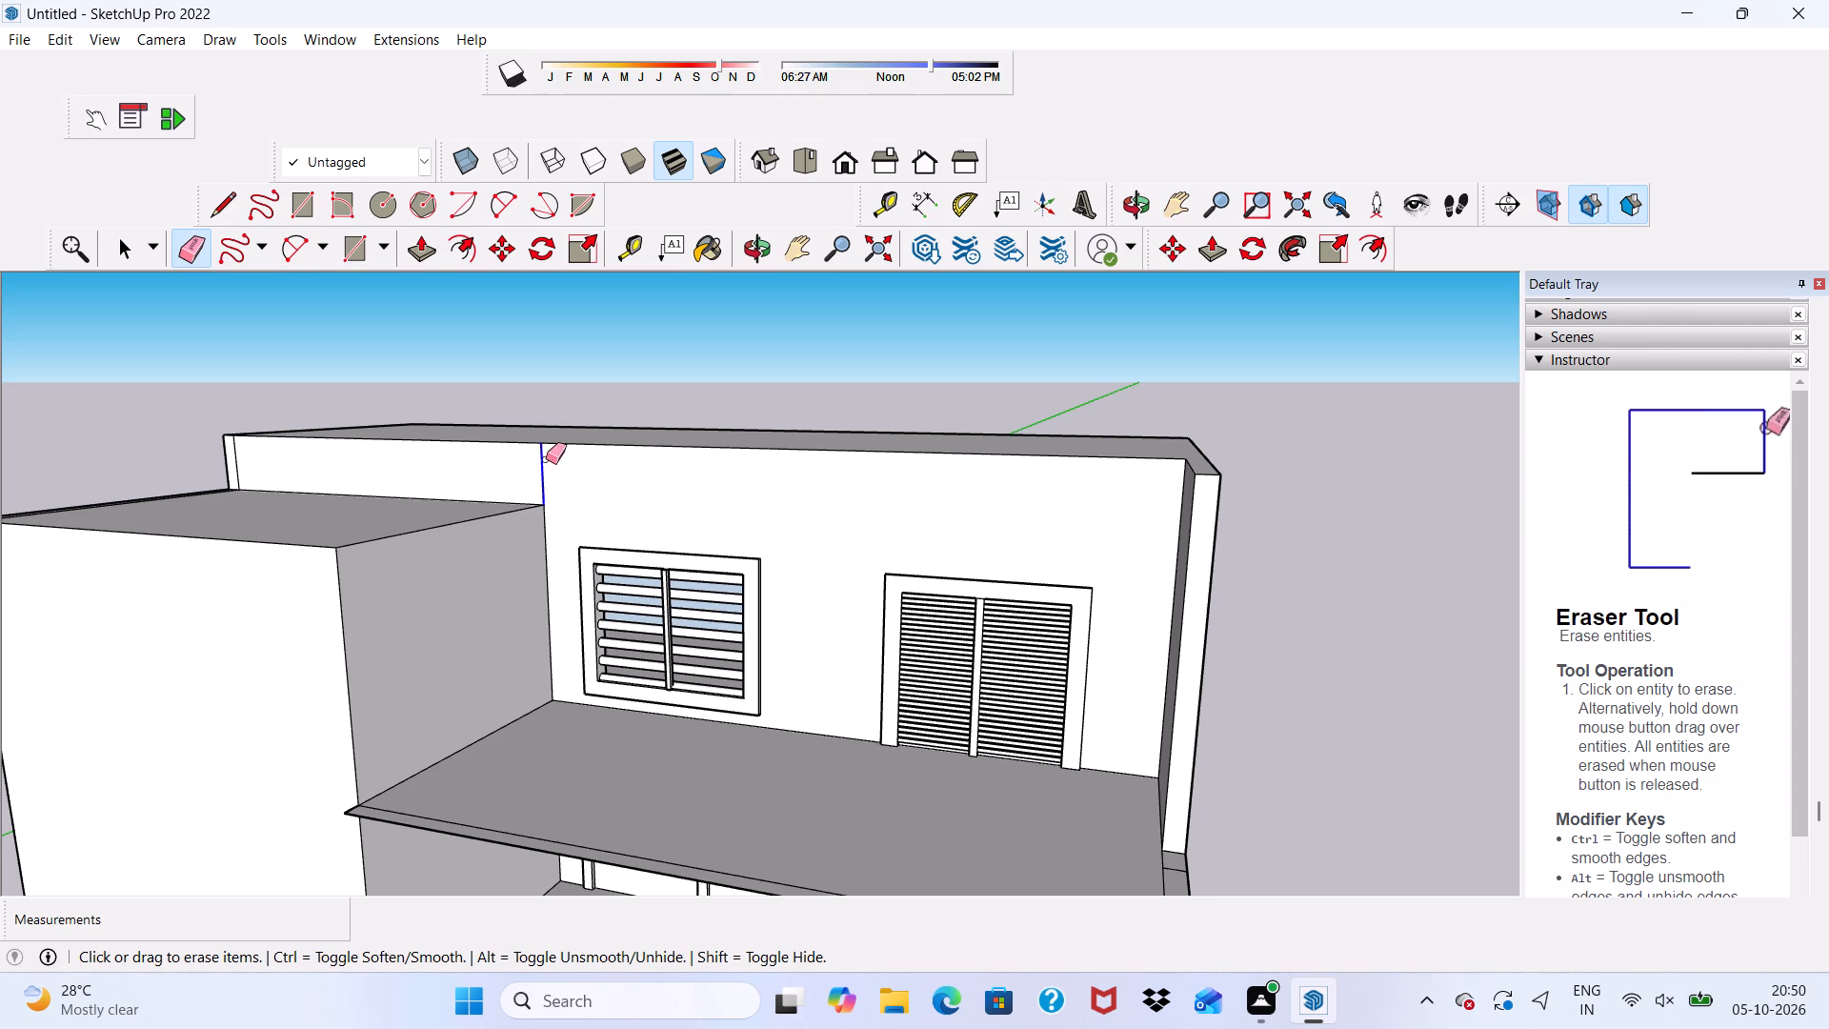
Examine the building's raised roof, front block and front facade from above and from the front.
scroll(546, 459, "down", 5)
middle_click_drag(546, 459, 772, 423)
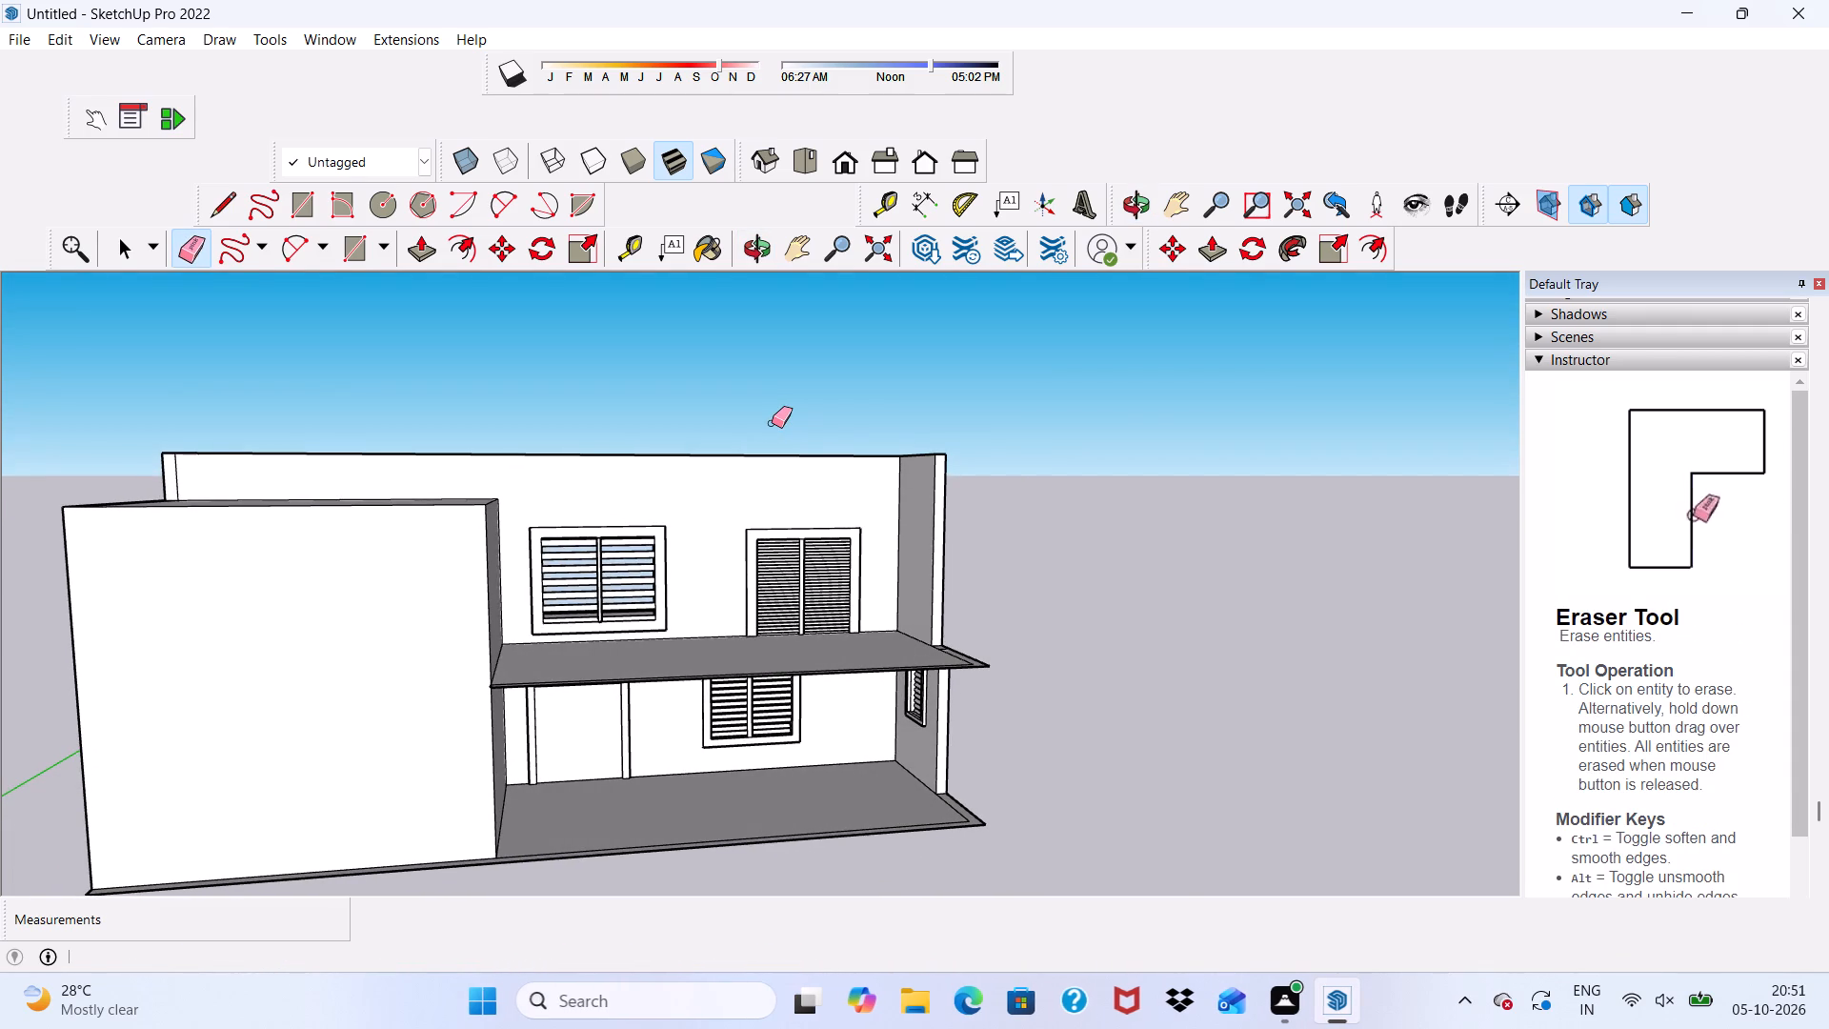
scroll(772, 423, "down", 2)
scroll(772, 423, "up", 3)
scroll(772, 423, "down", 6)
middle_click_drag(772, 422, 443, 581)
middle_click(443, 582)
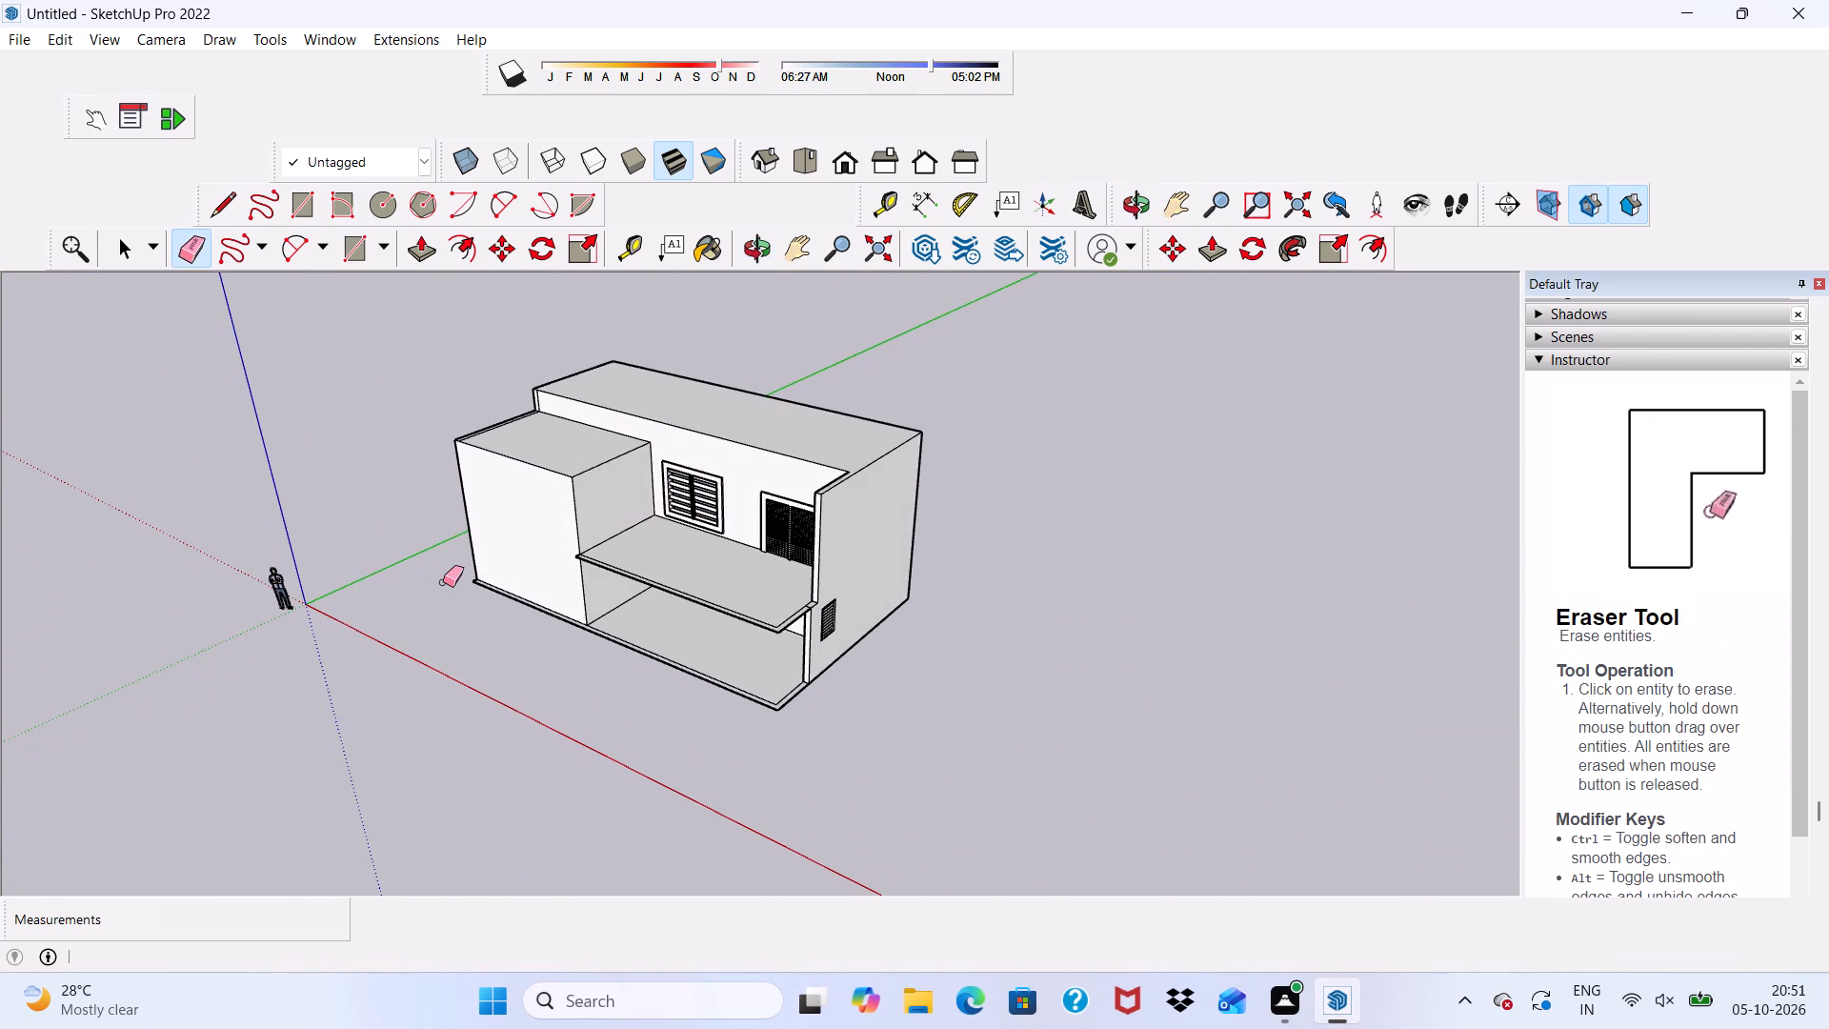
scroll(445, 511, "down", 1)
middle_click_drag(445, 511, 585, 342)
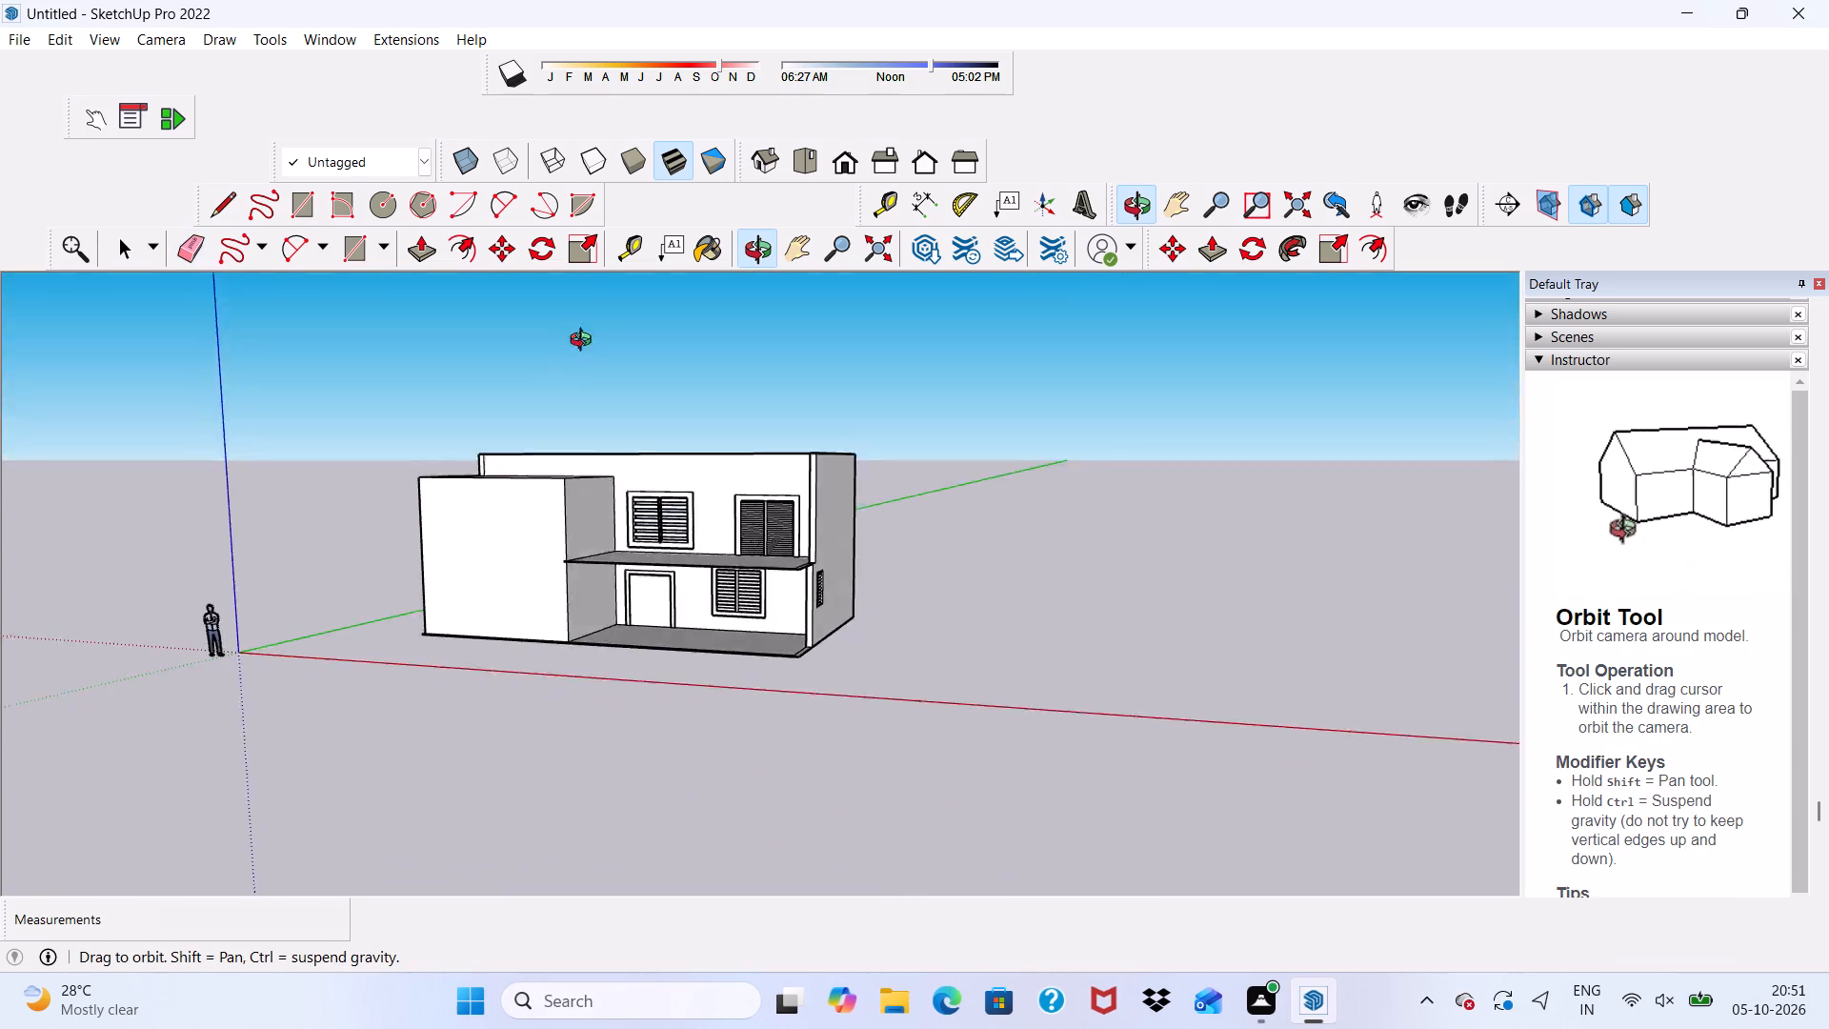
middle_click_drag(585, 342, 624, 300)
scroll(628, 298, "up", 2)
key("space")
scroll(719, 511, "up", 3)
scroll(656, 452, "up", 2)
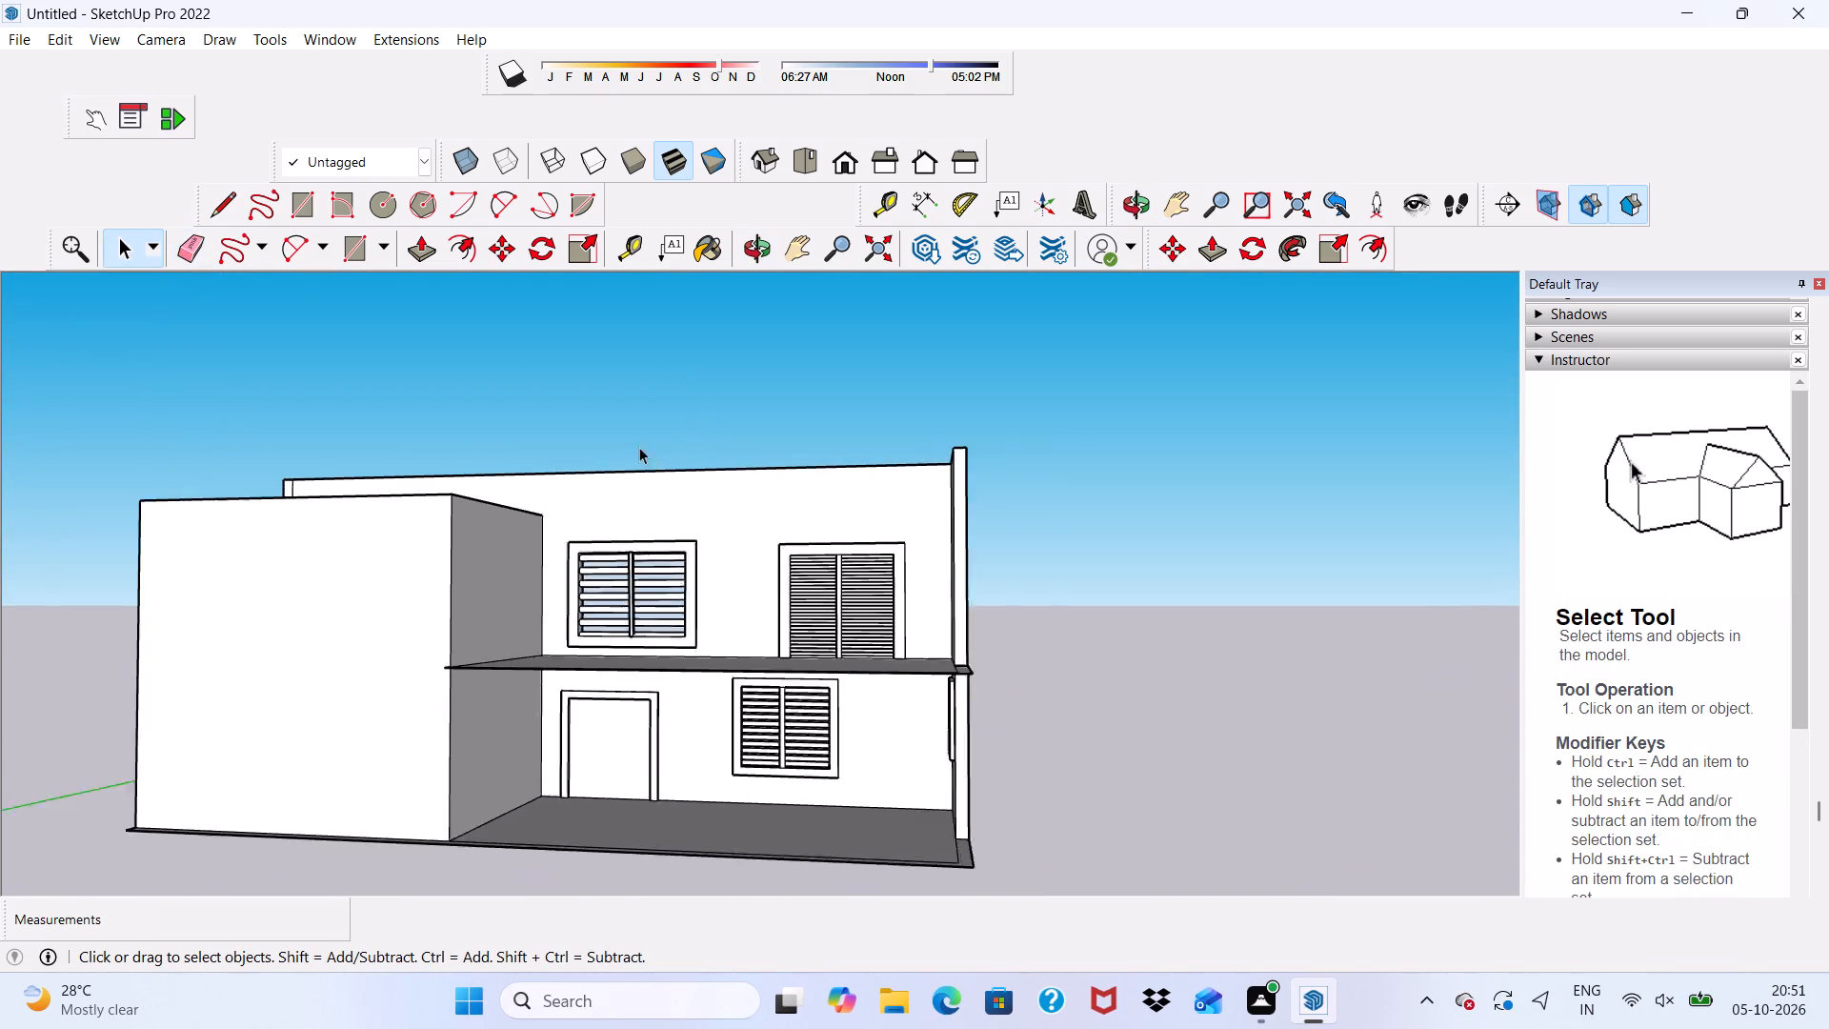
scroll(639, 447, "up", 2)
scroll(538, 434, "down", 2)
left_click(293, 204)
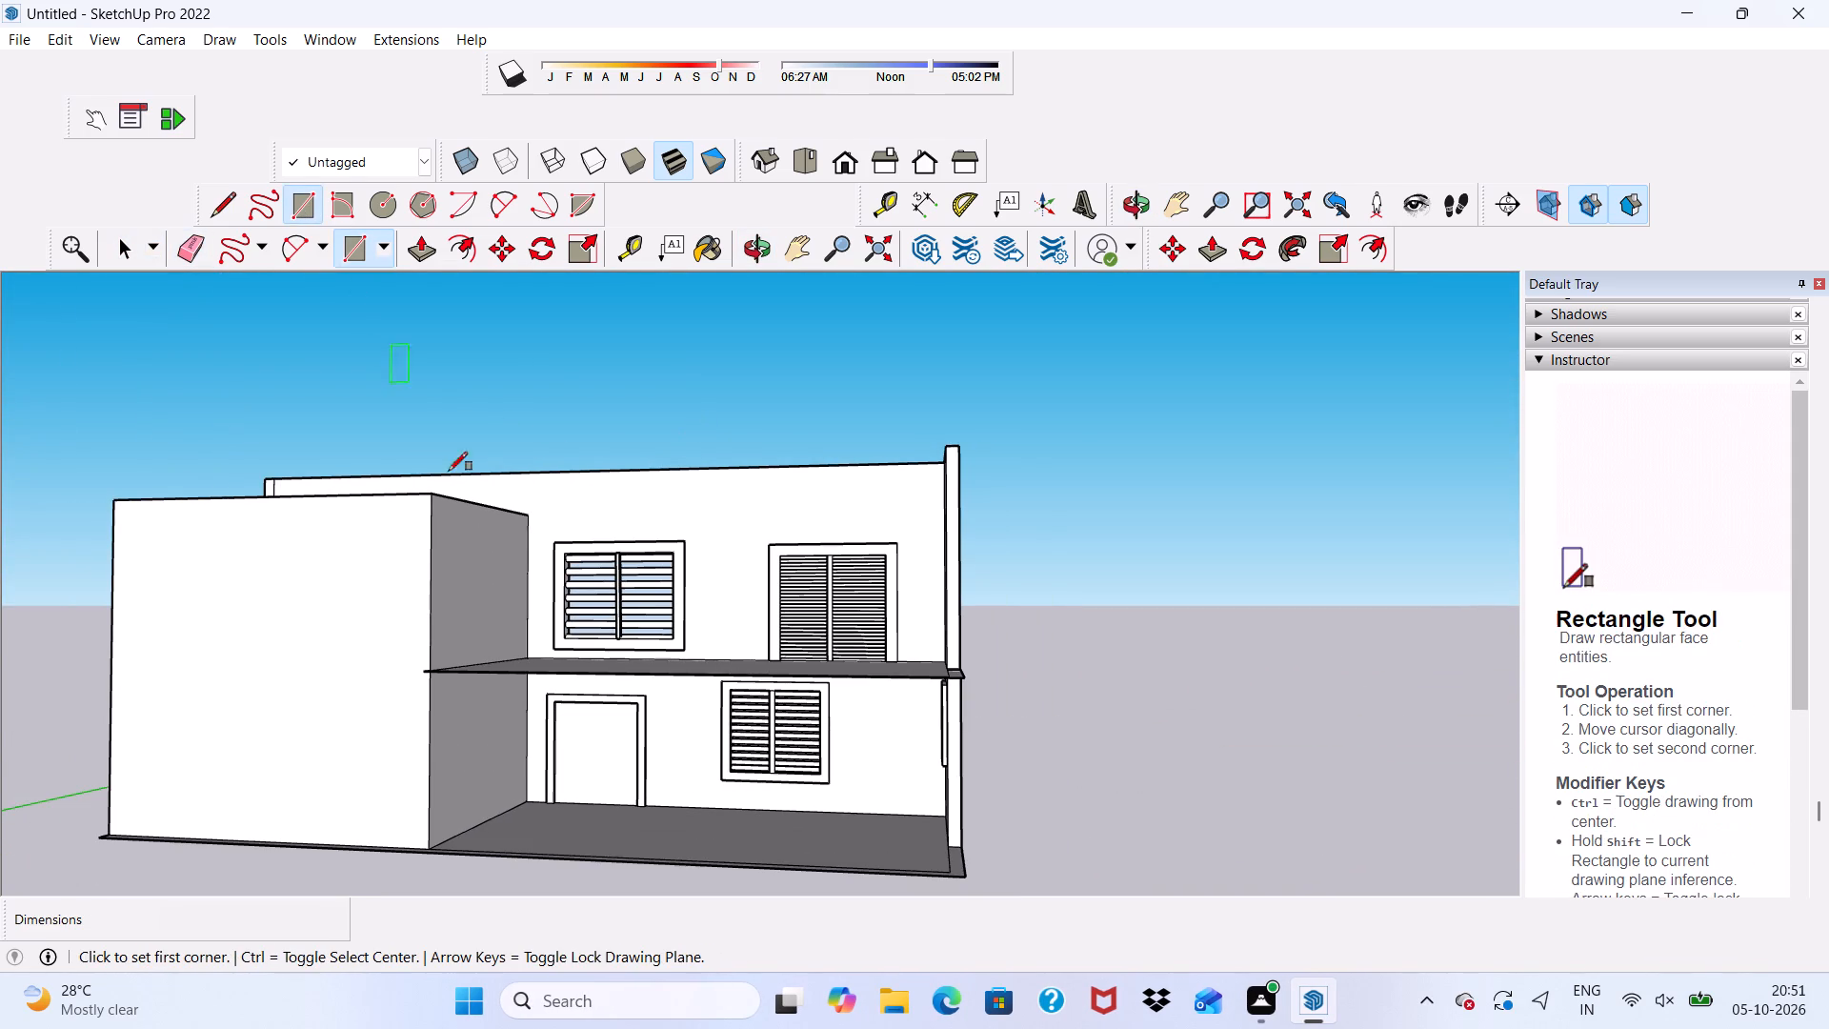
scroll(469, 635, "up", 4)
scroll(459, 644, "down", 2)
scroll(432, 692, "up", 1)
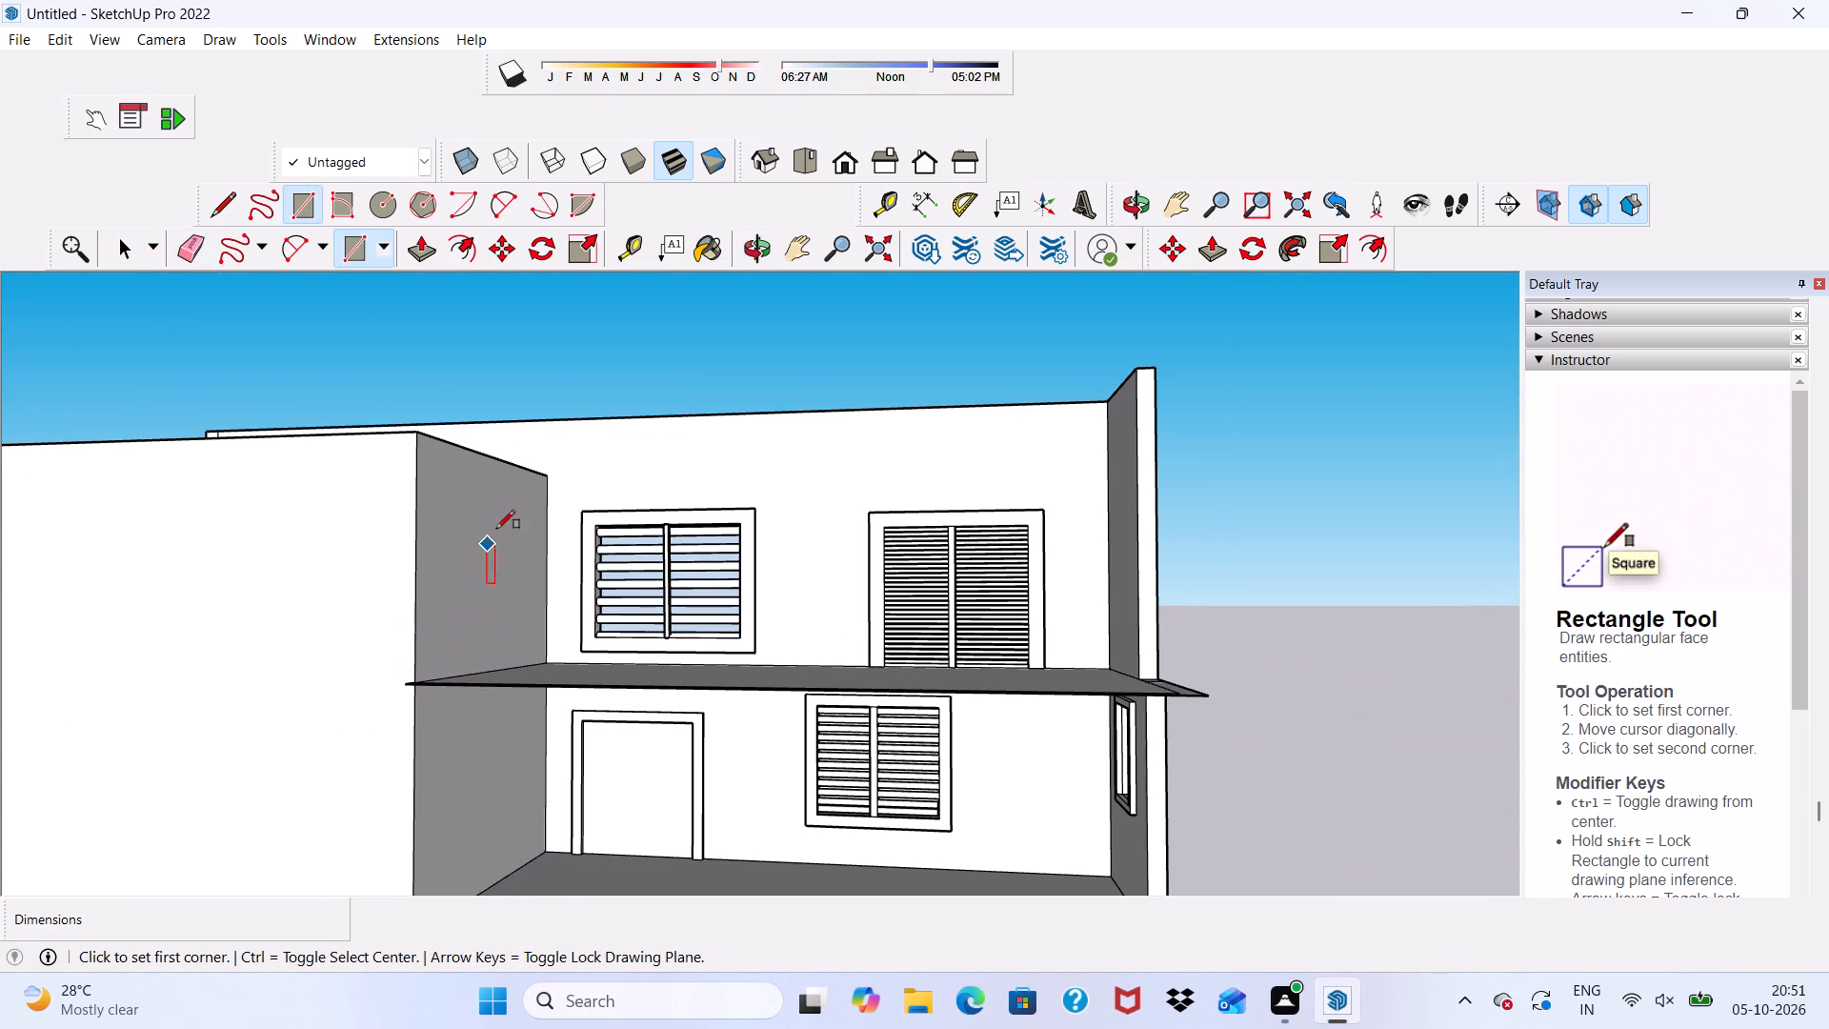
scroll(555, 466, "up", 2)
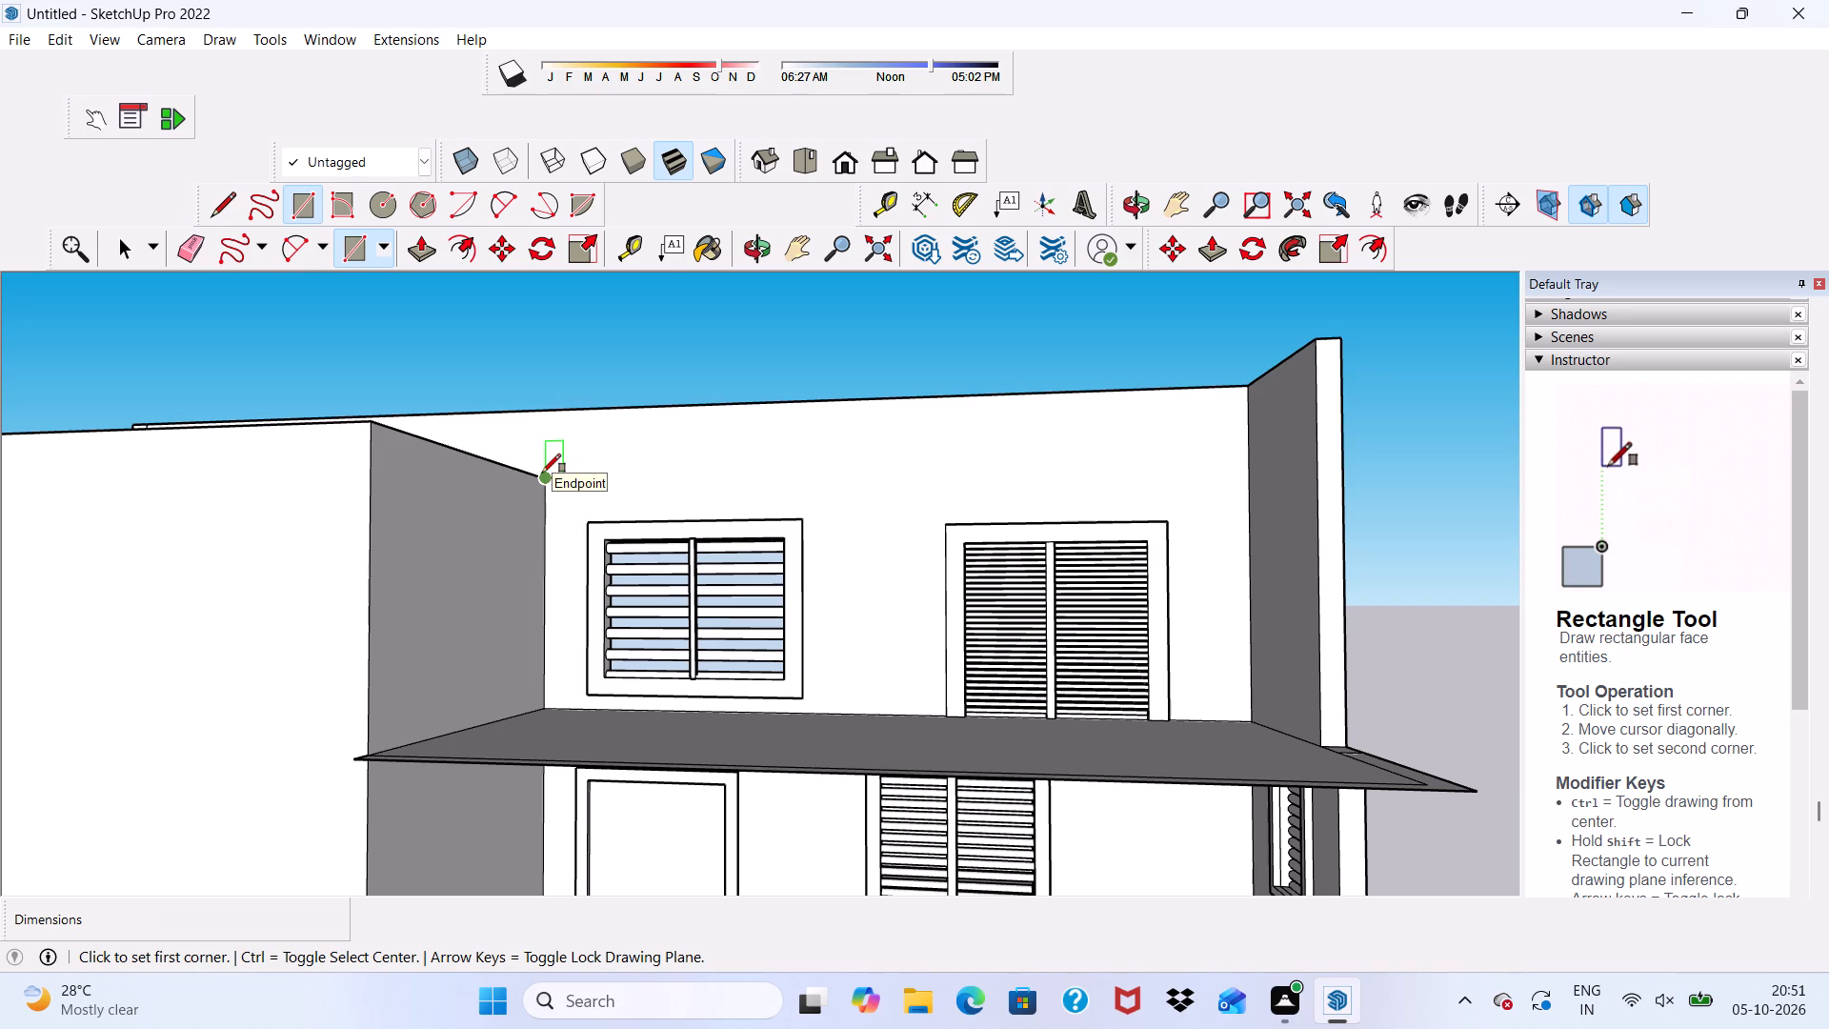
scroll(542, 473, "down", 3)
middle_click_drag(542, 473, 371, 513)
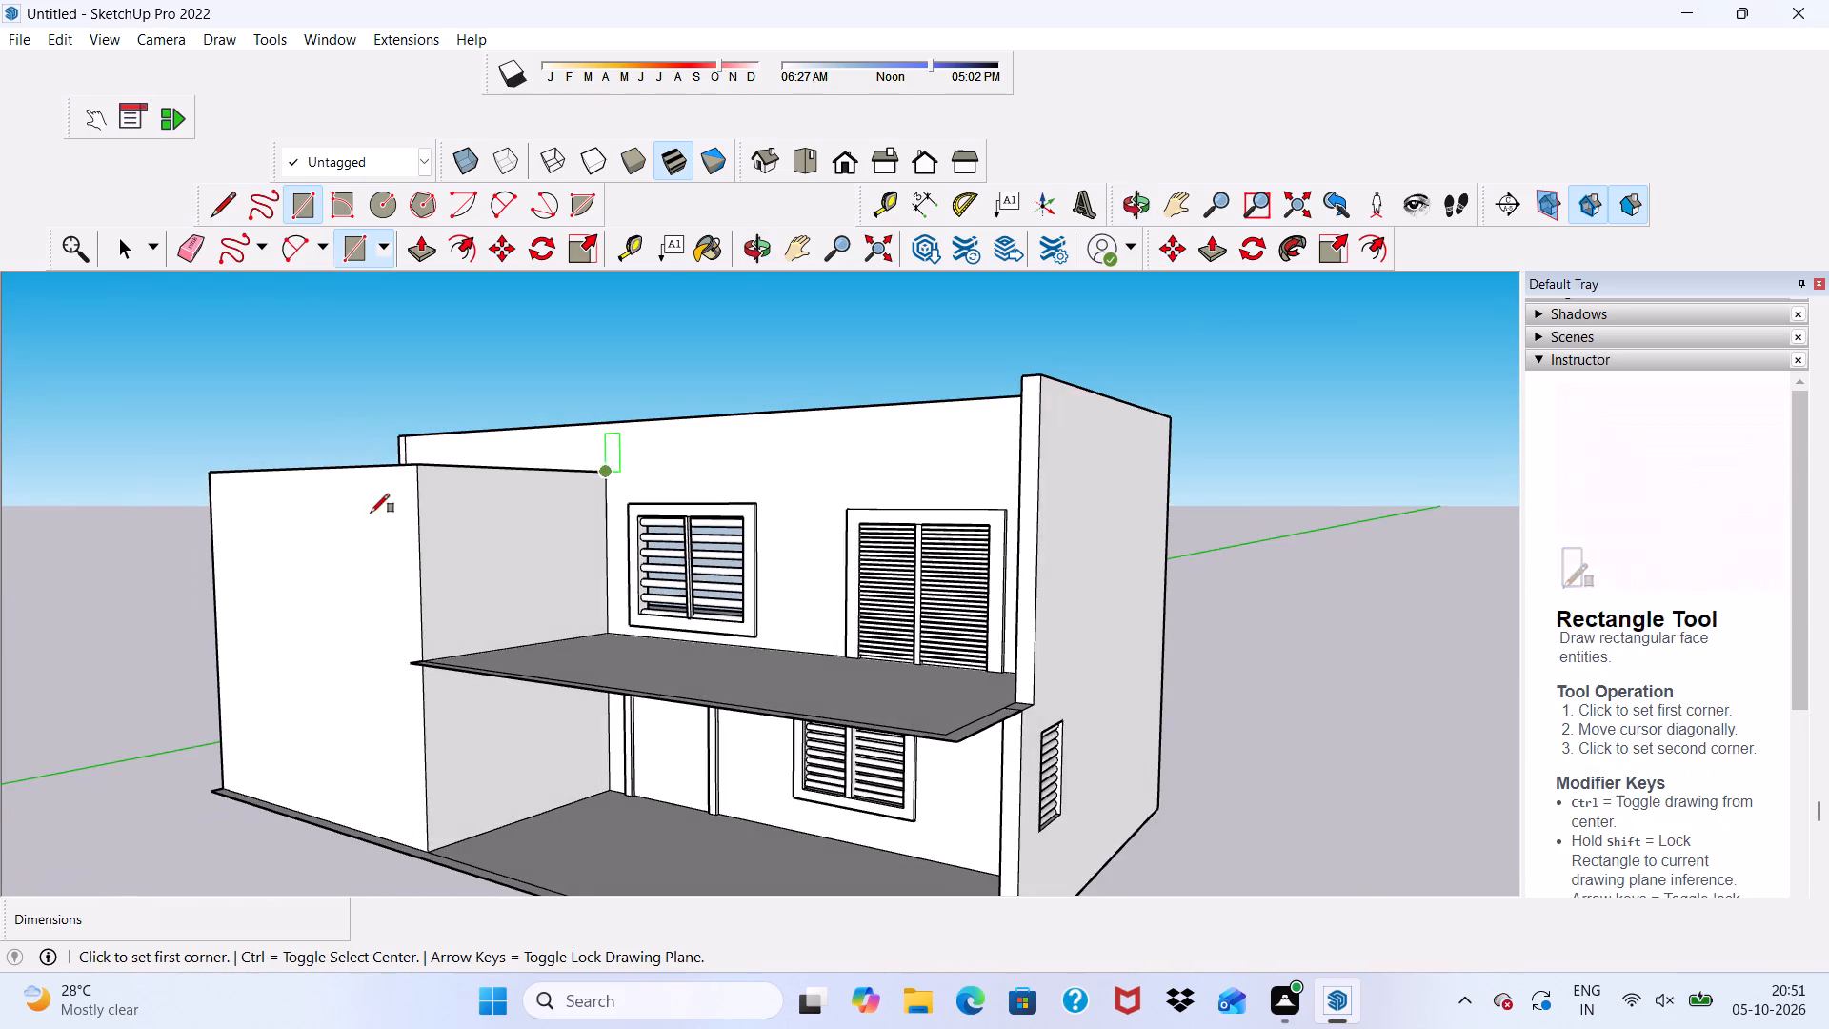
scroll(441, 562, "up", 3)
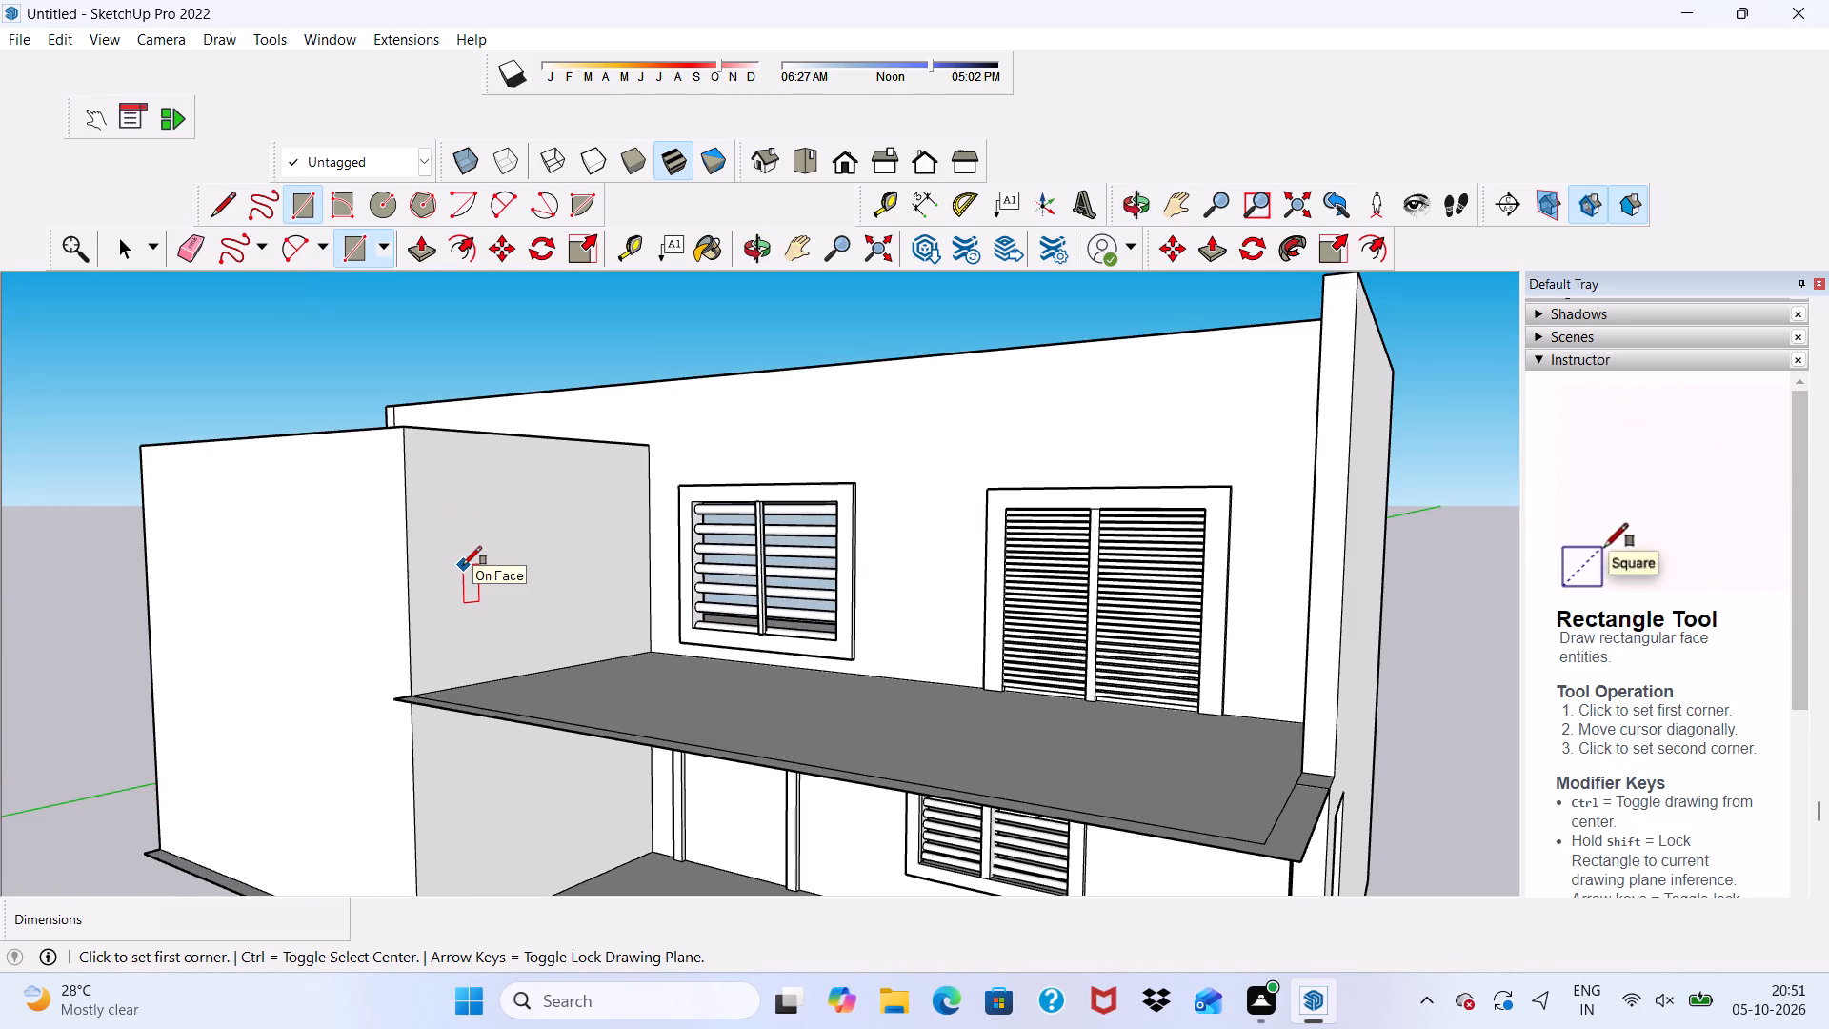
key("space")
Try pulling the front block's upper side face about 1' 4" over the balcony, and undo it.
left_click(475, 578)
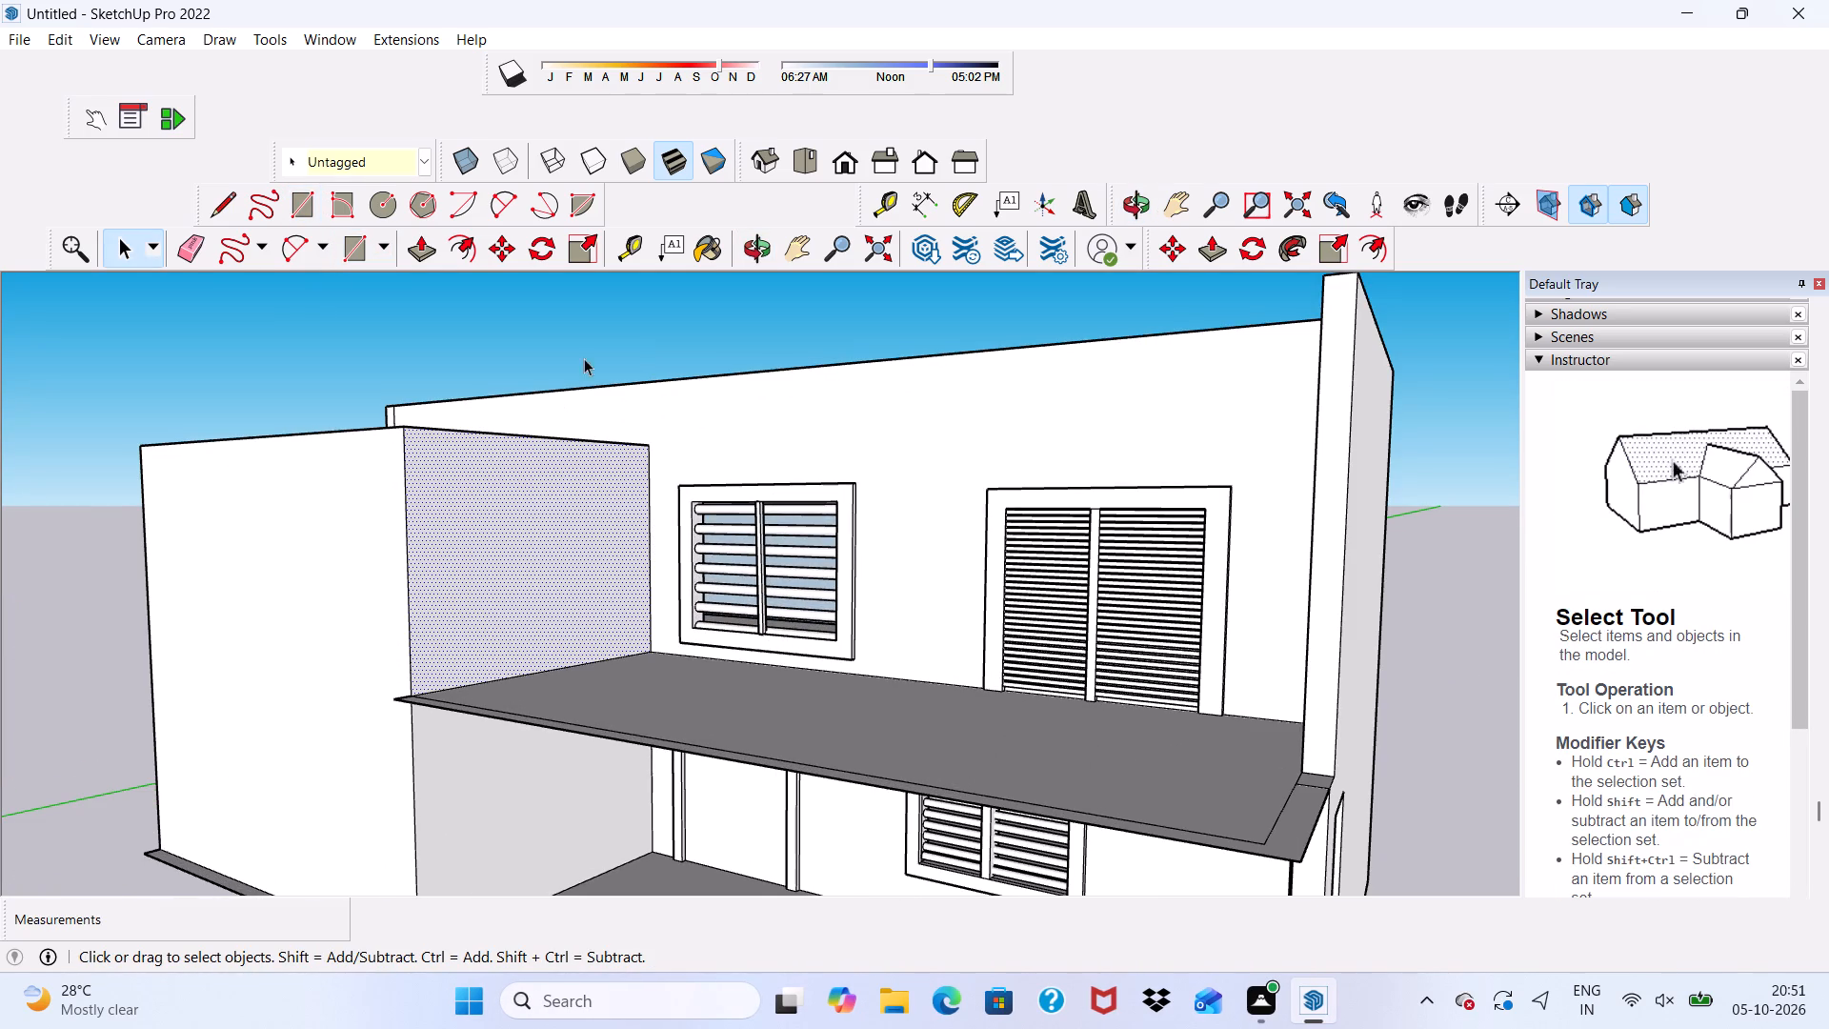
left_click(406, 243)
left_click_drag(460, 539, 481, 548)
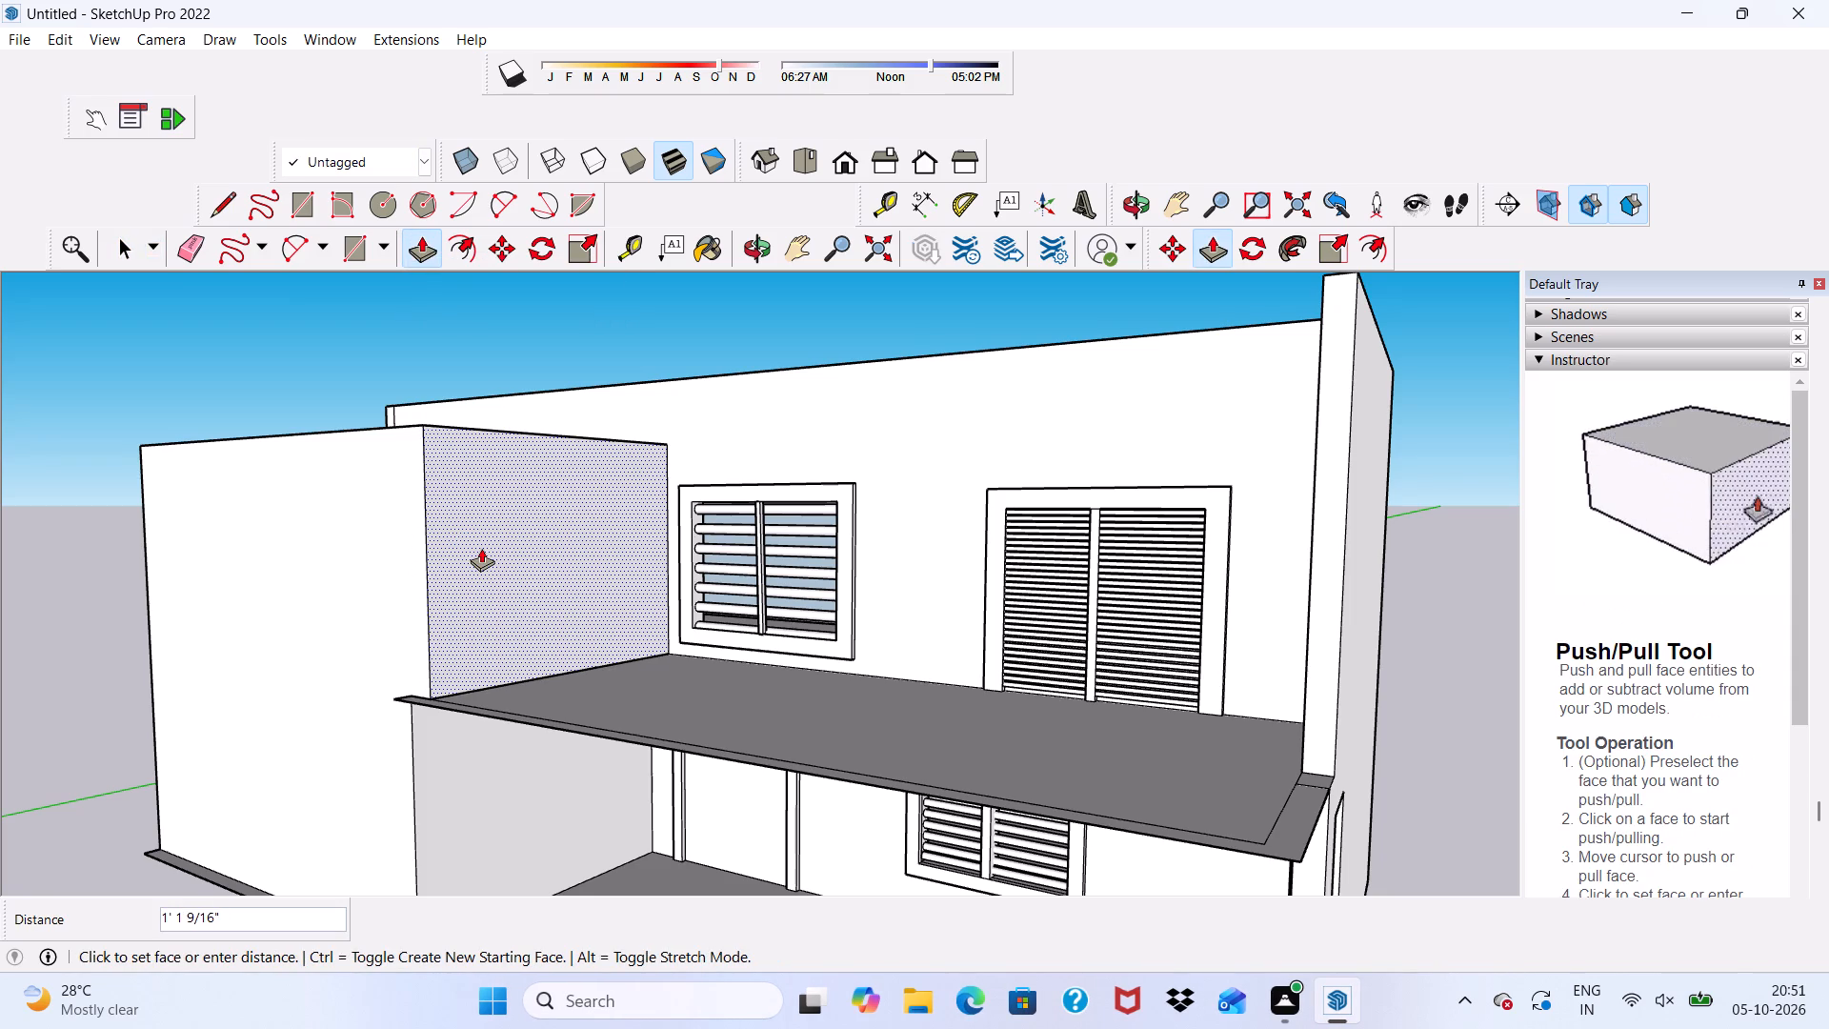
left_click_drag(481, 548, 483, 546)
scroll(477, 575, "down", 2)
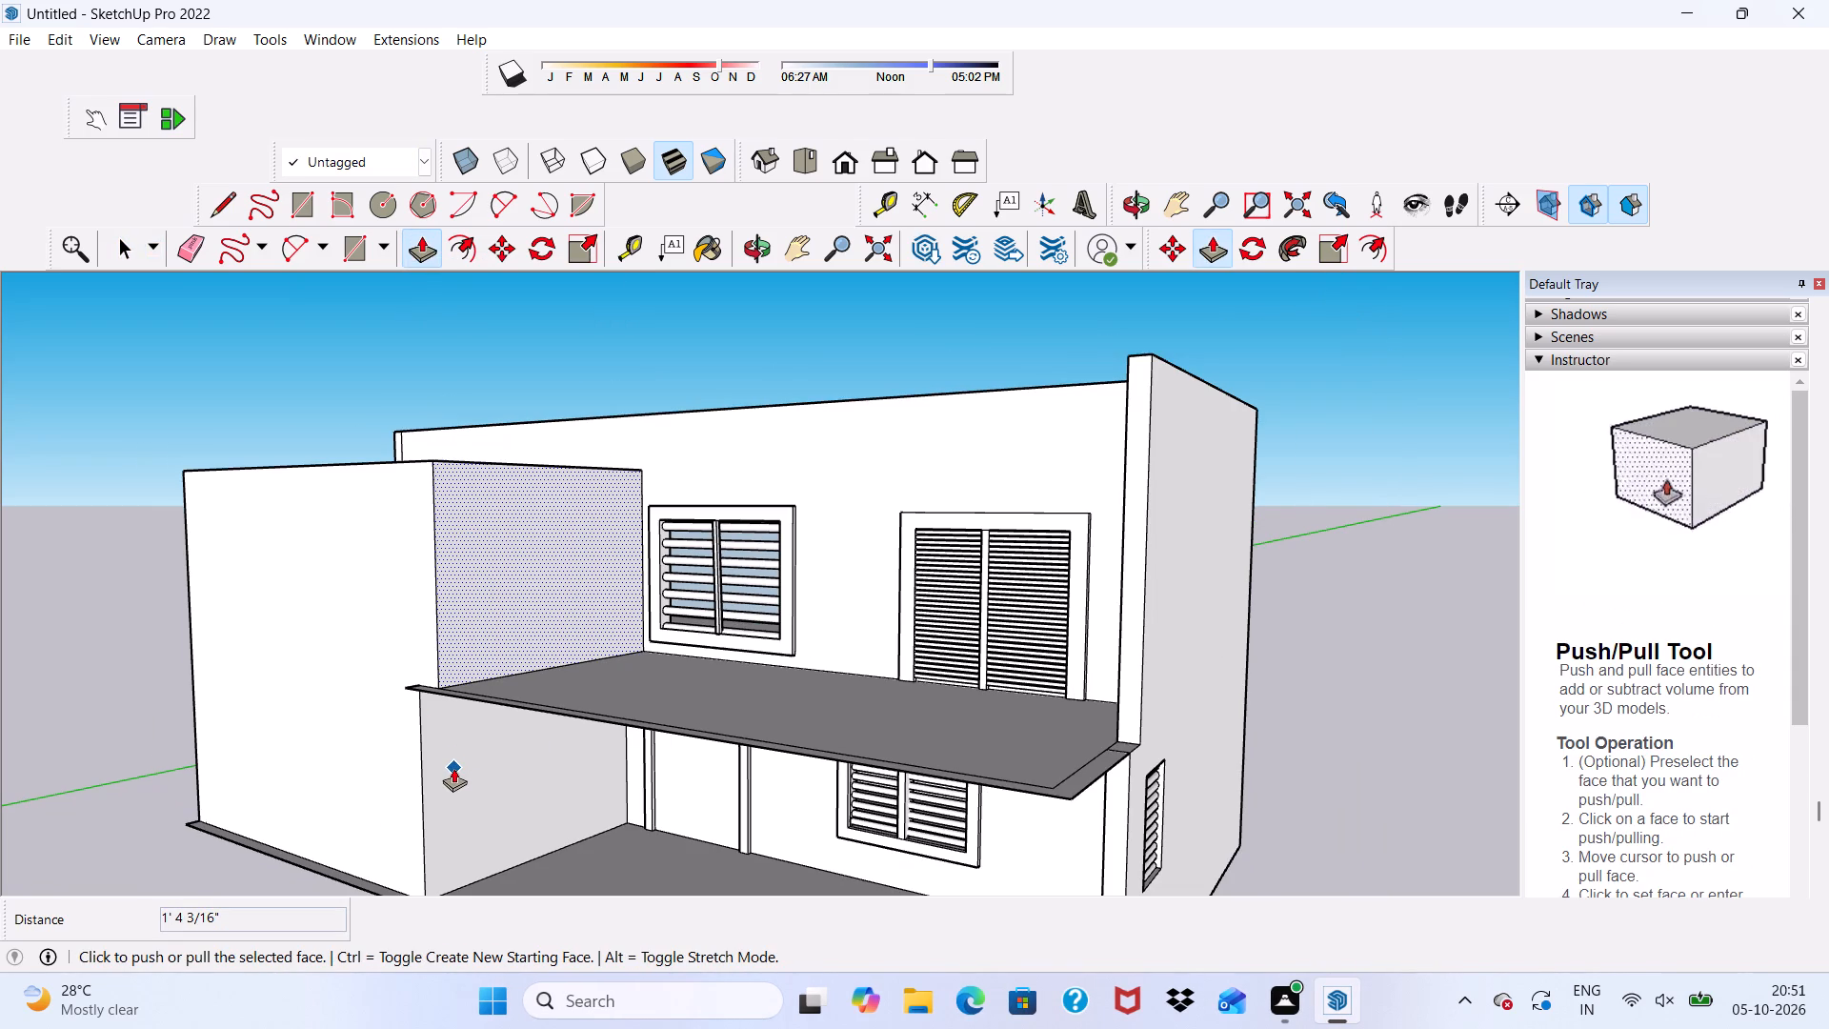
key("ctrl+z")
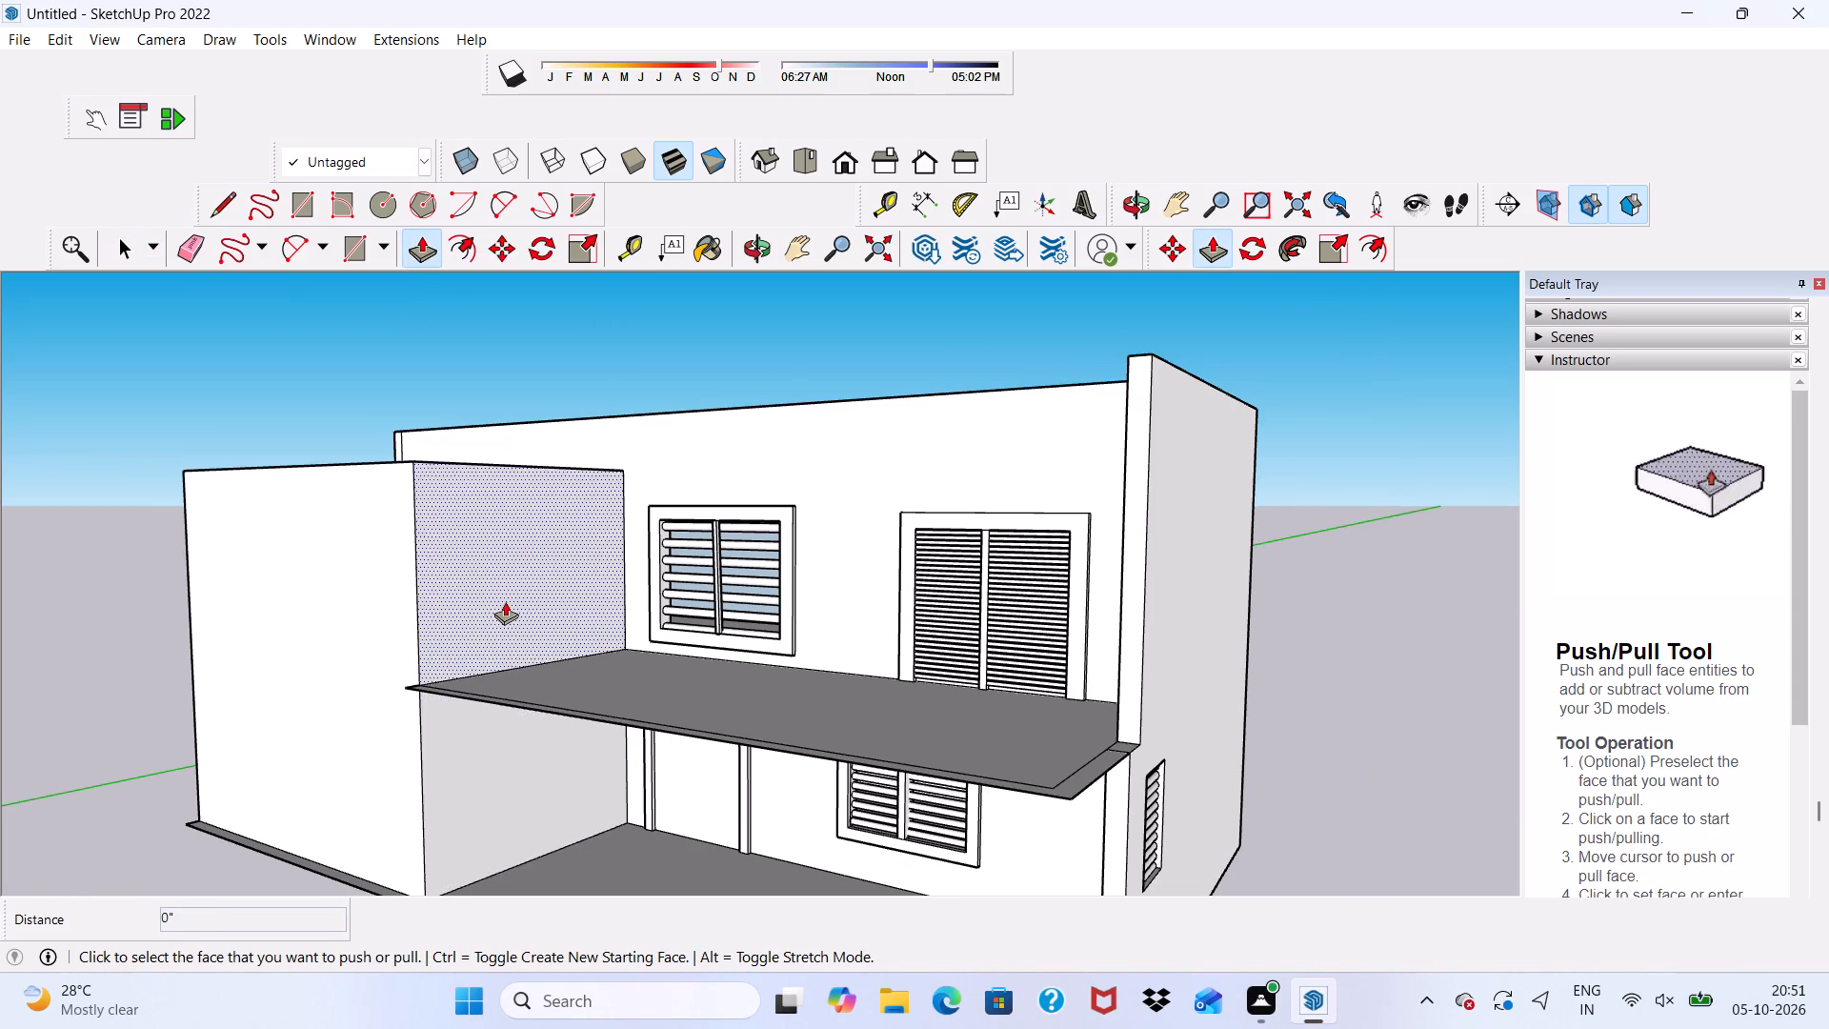
Push/Pull the upper balcony's main floor face upward by 3".
scroll(505, 601, "down", 3)
middle_click_drag(505, 601, 774, 584)
key("space")
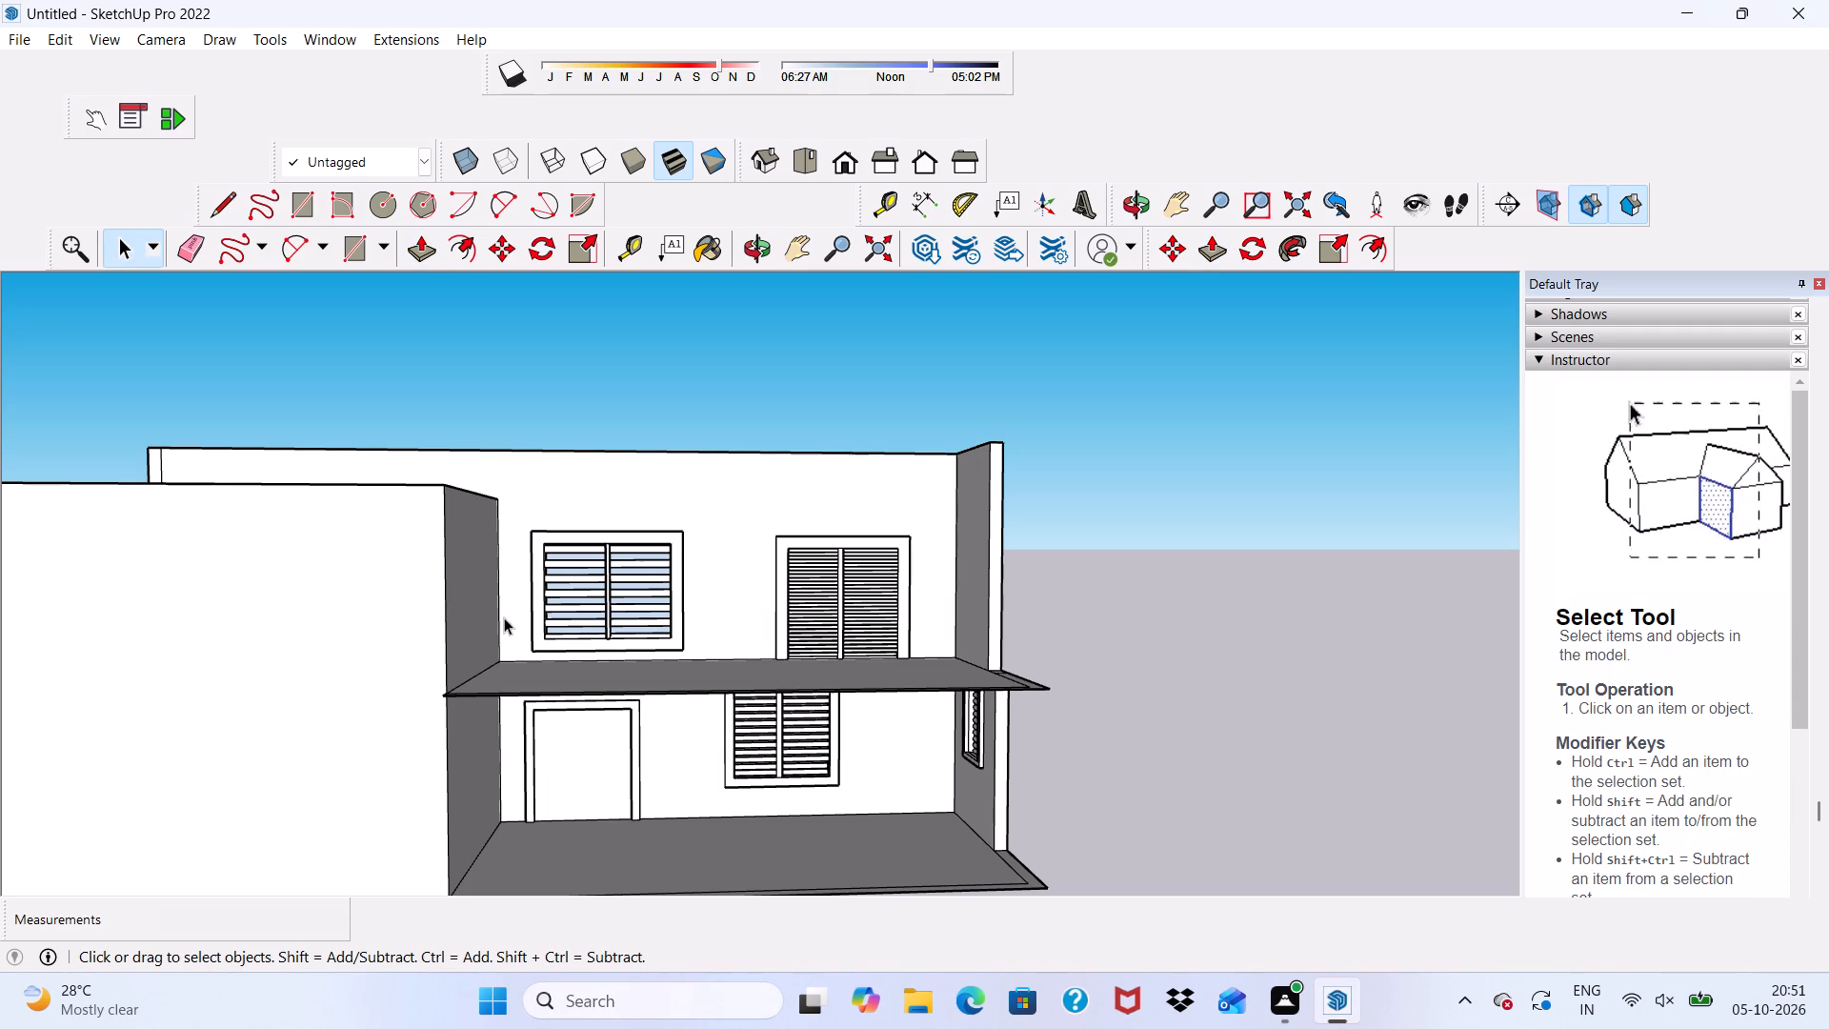
scroll(504, 617, "down", 4)
middle_click_drag(504, 617, 528, 529)
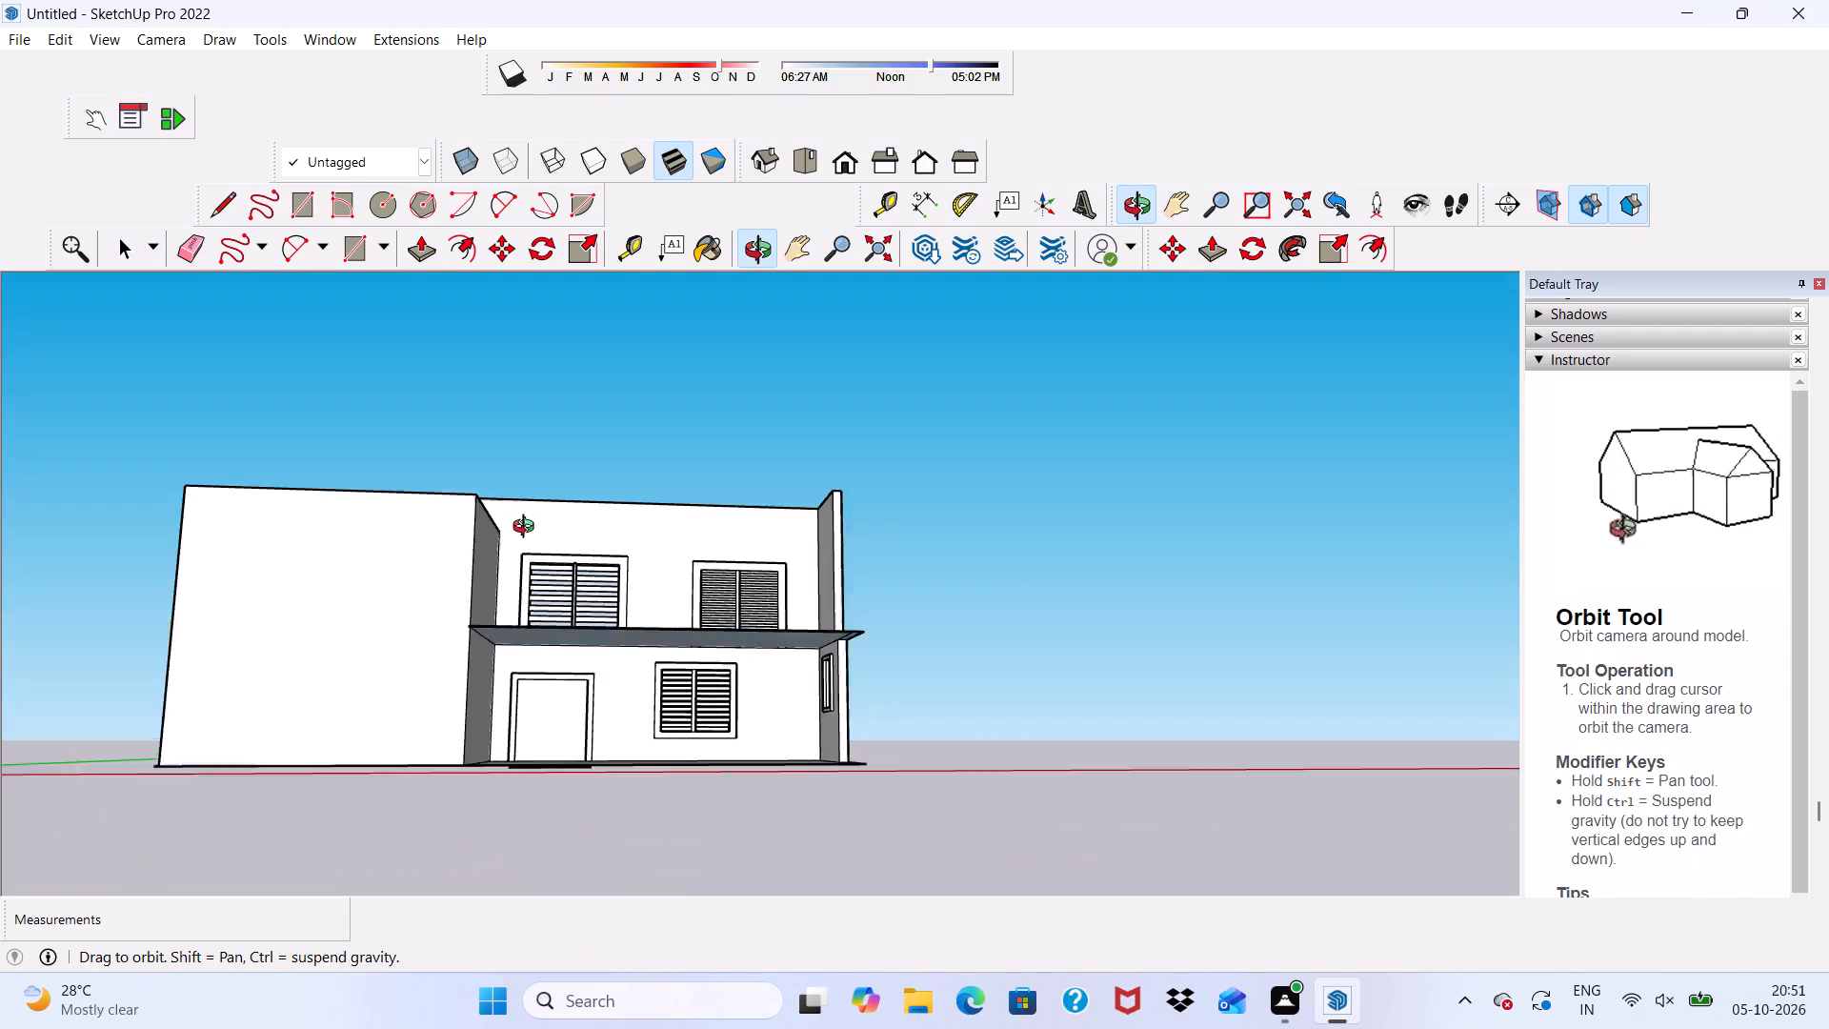
middle_click_drag(528, 529, 405, 765)
scroll(508, 654, "up", 7)
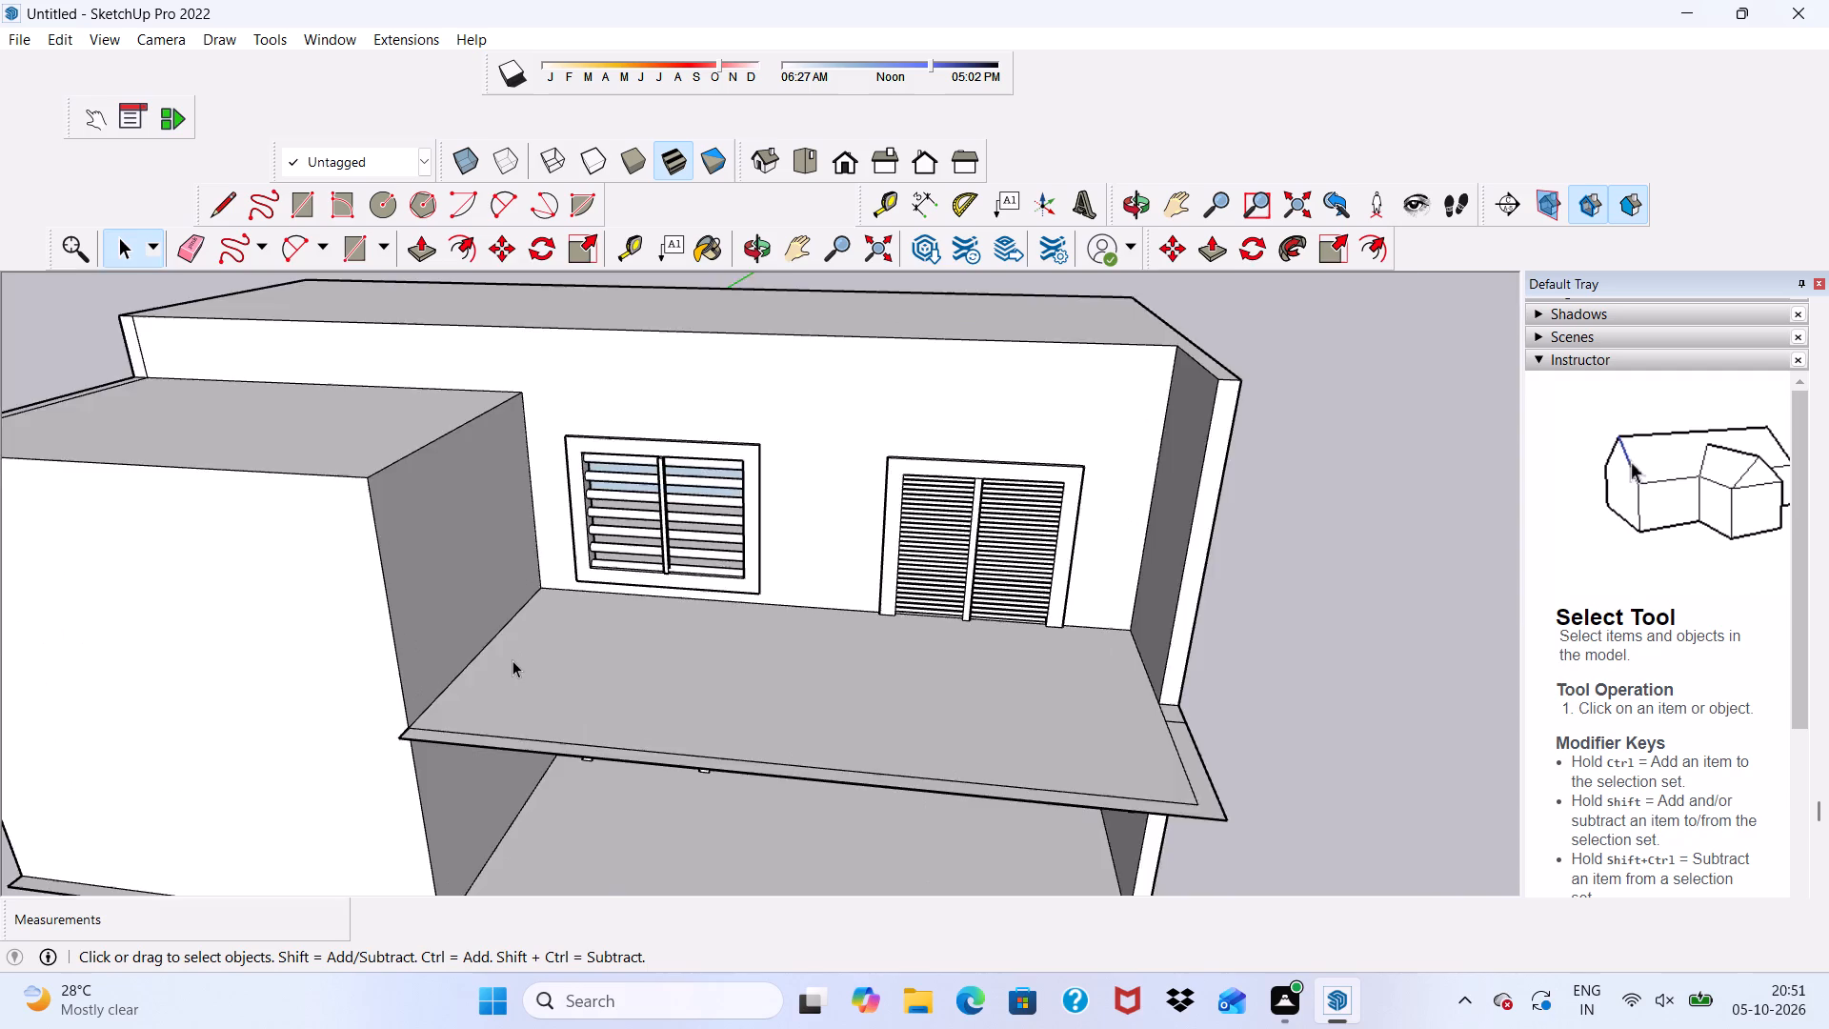
scroll(513, 665, "up", 9)
left_click(342, 857)
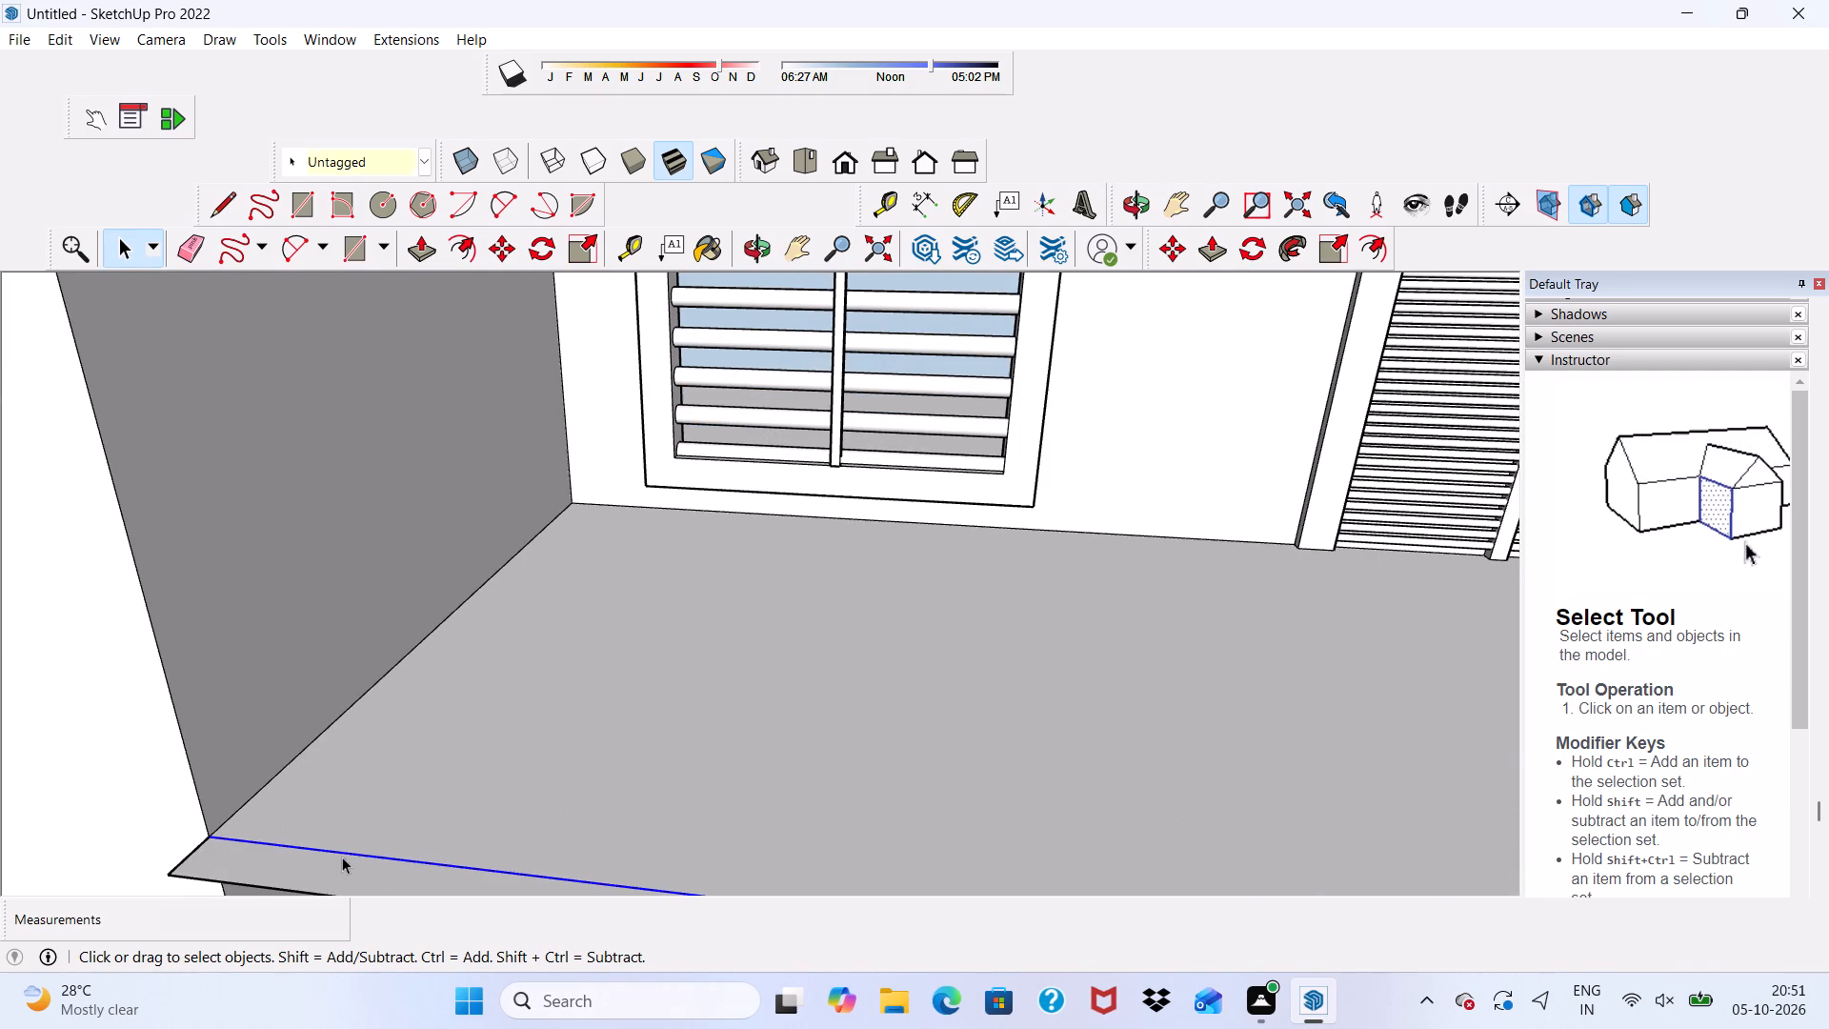
scroll(460, 515, "down", 1)
scroll(472, 547, "up", 1)
scroll(486, 566, "down", 2)
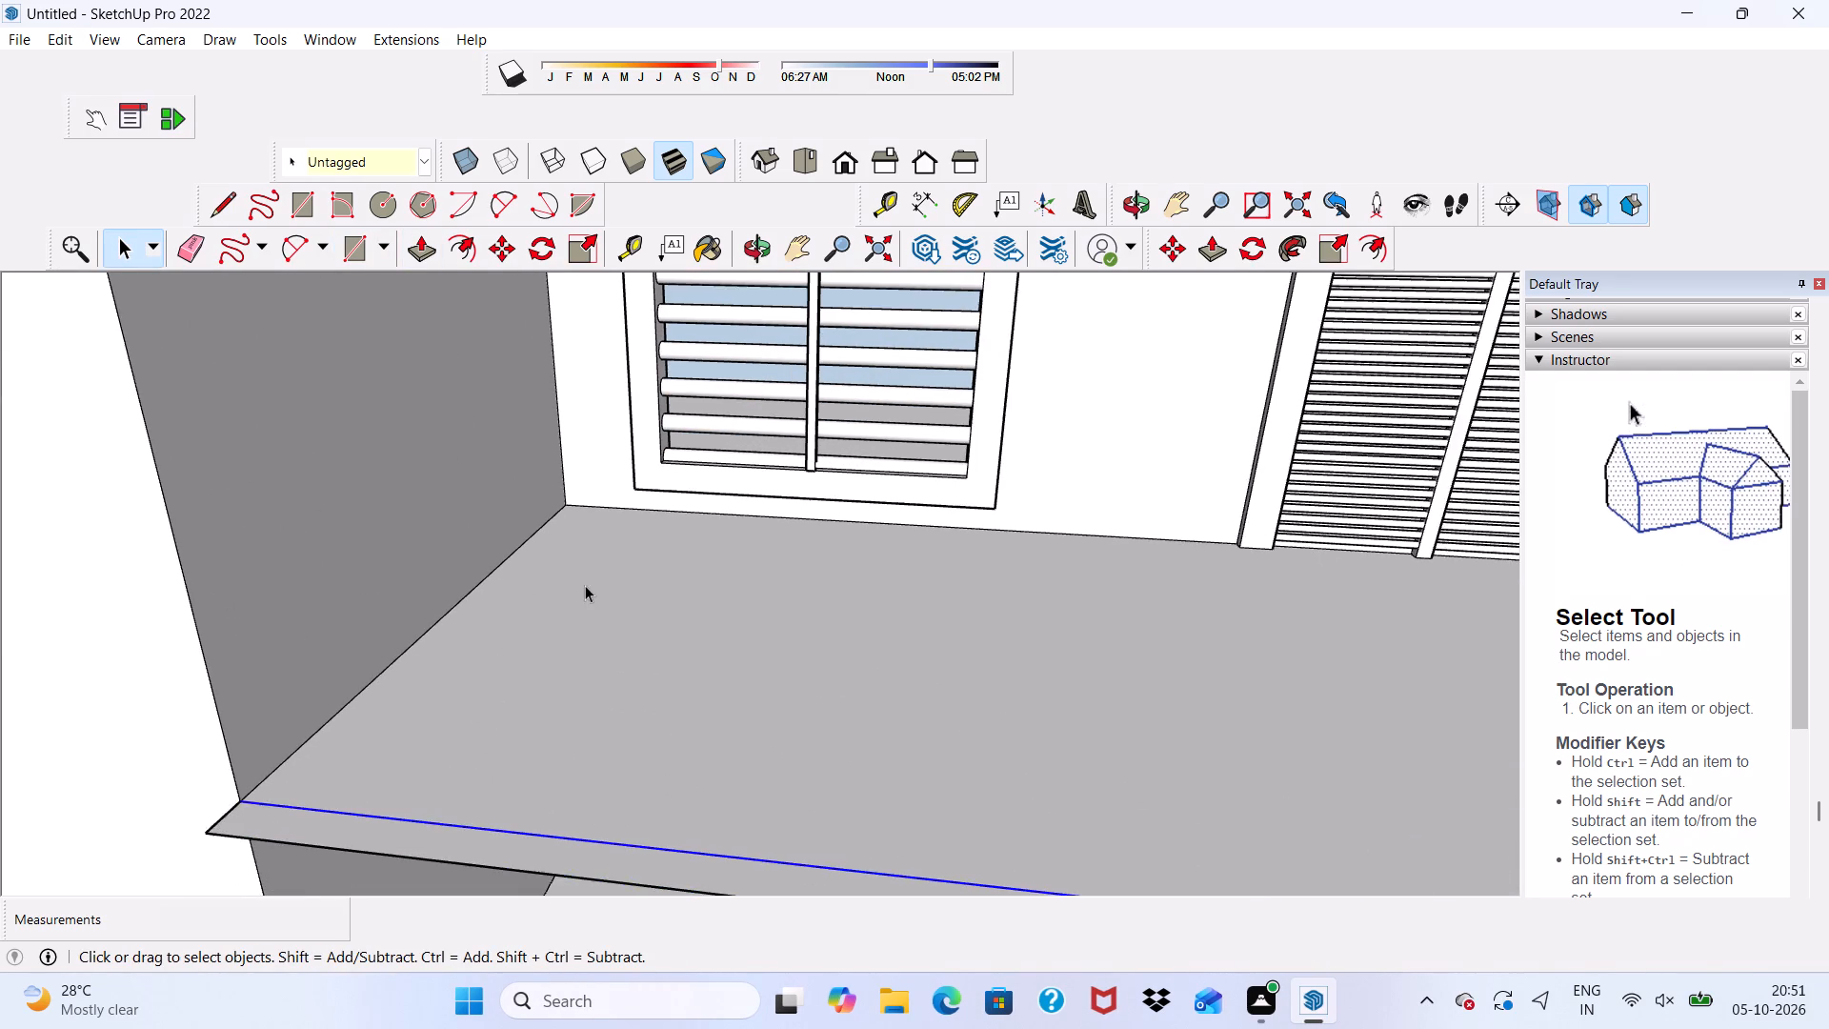
left_click(575, 608)
scroll(575, 608, "down", 3)
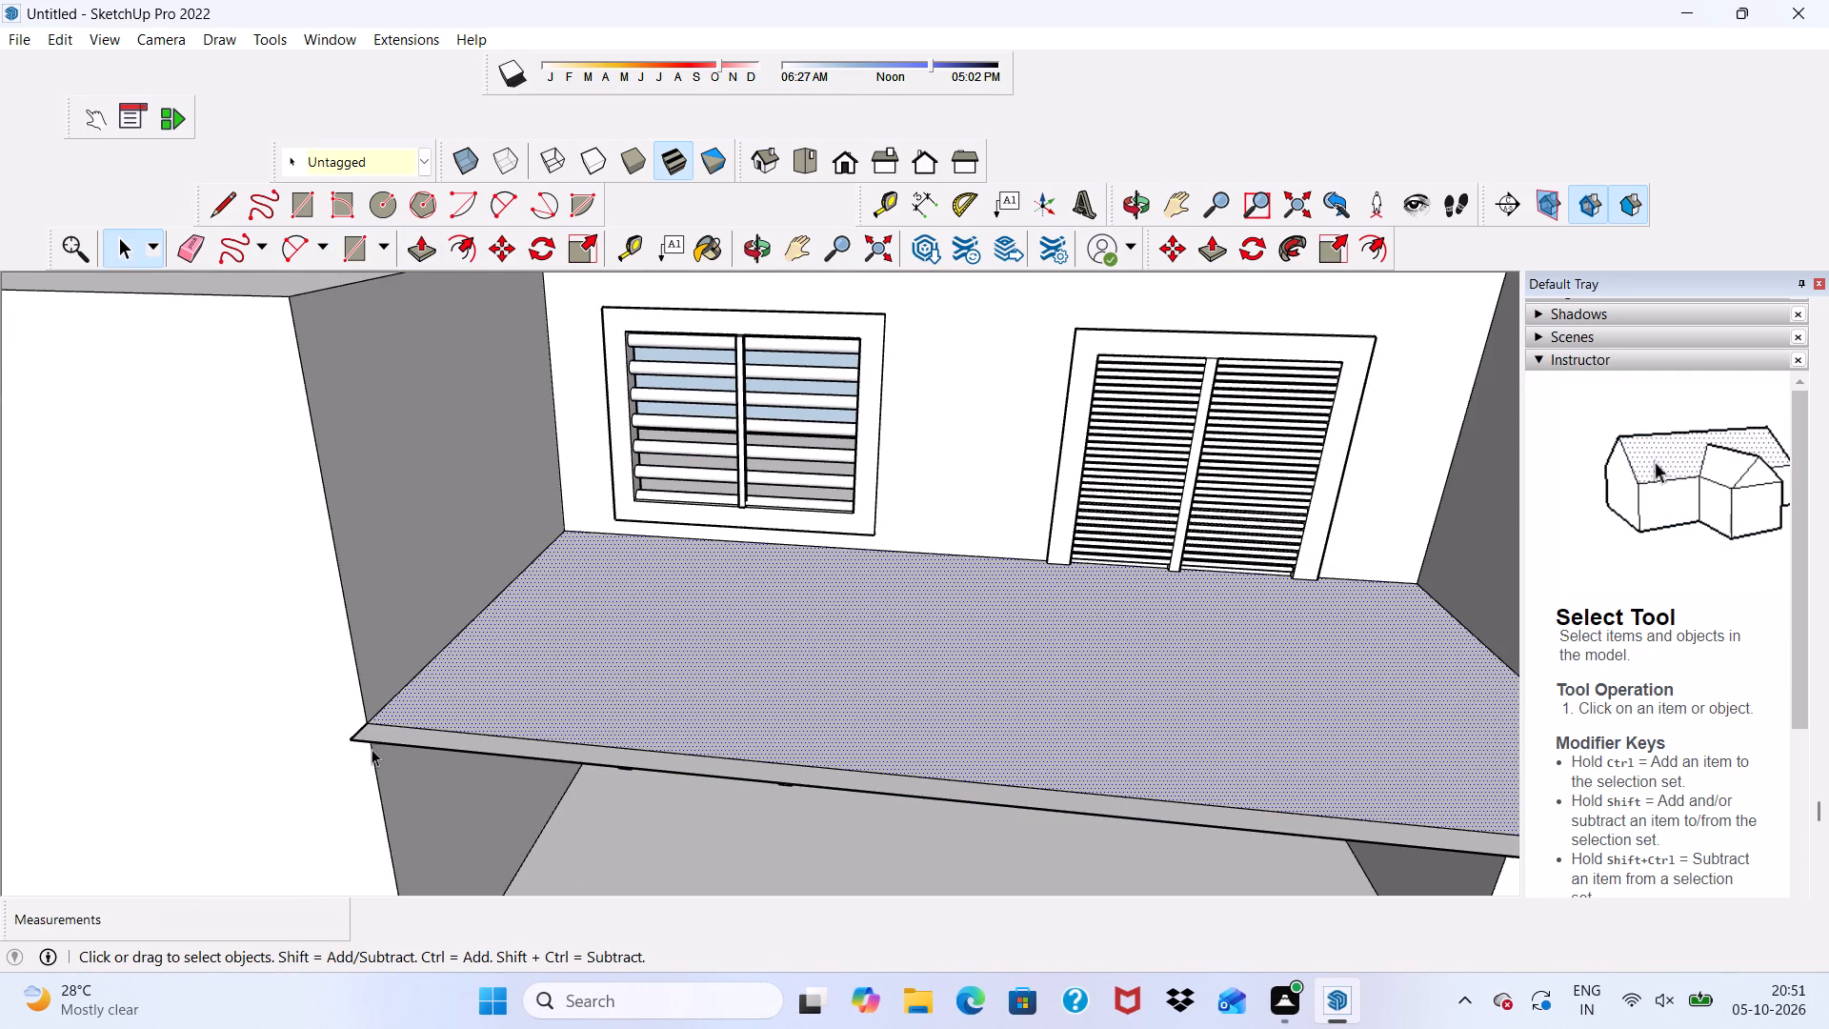
left_click(386, 728)
left_click(384, 733)
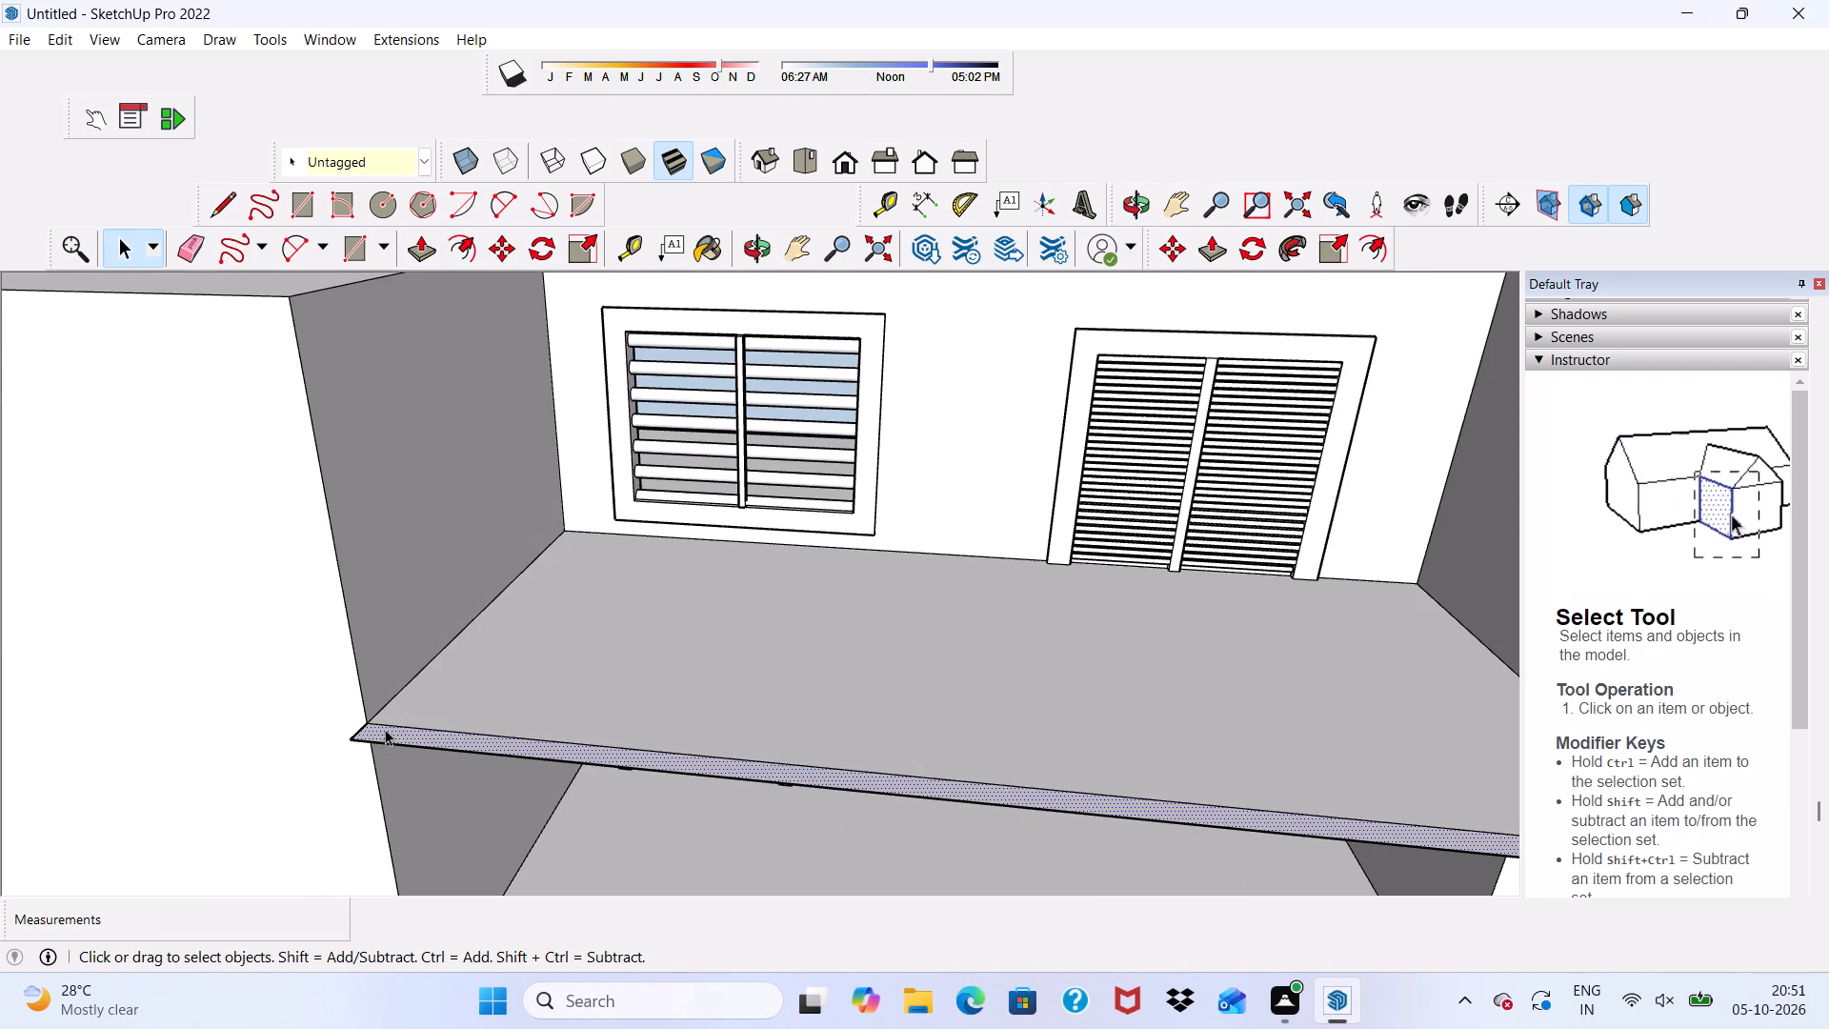
left_click(522, 648)
left_click(409, 251)
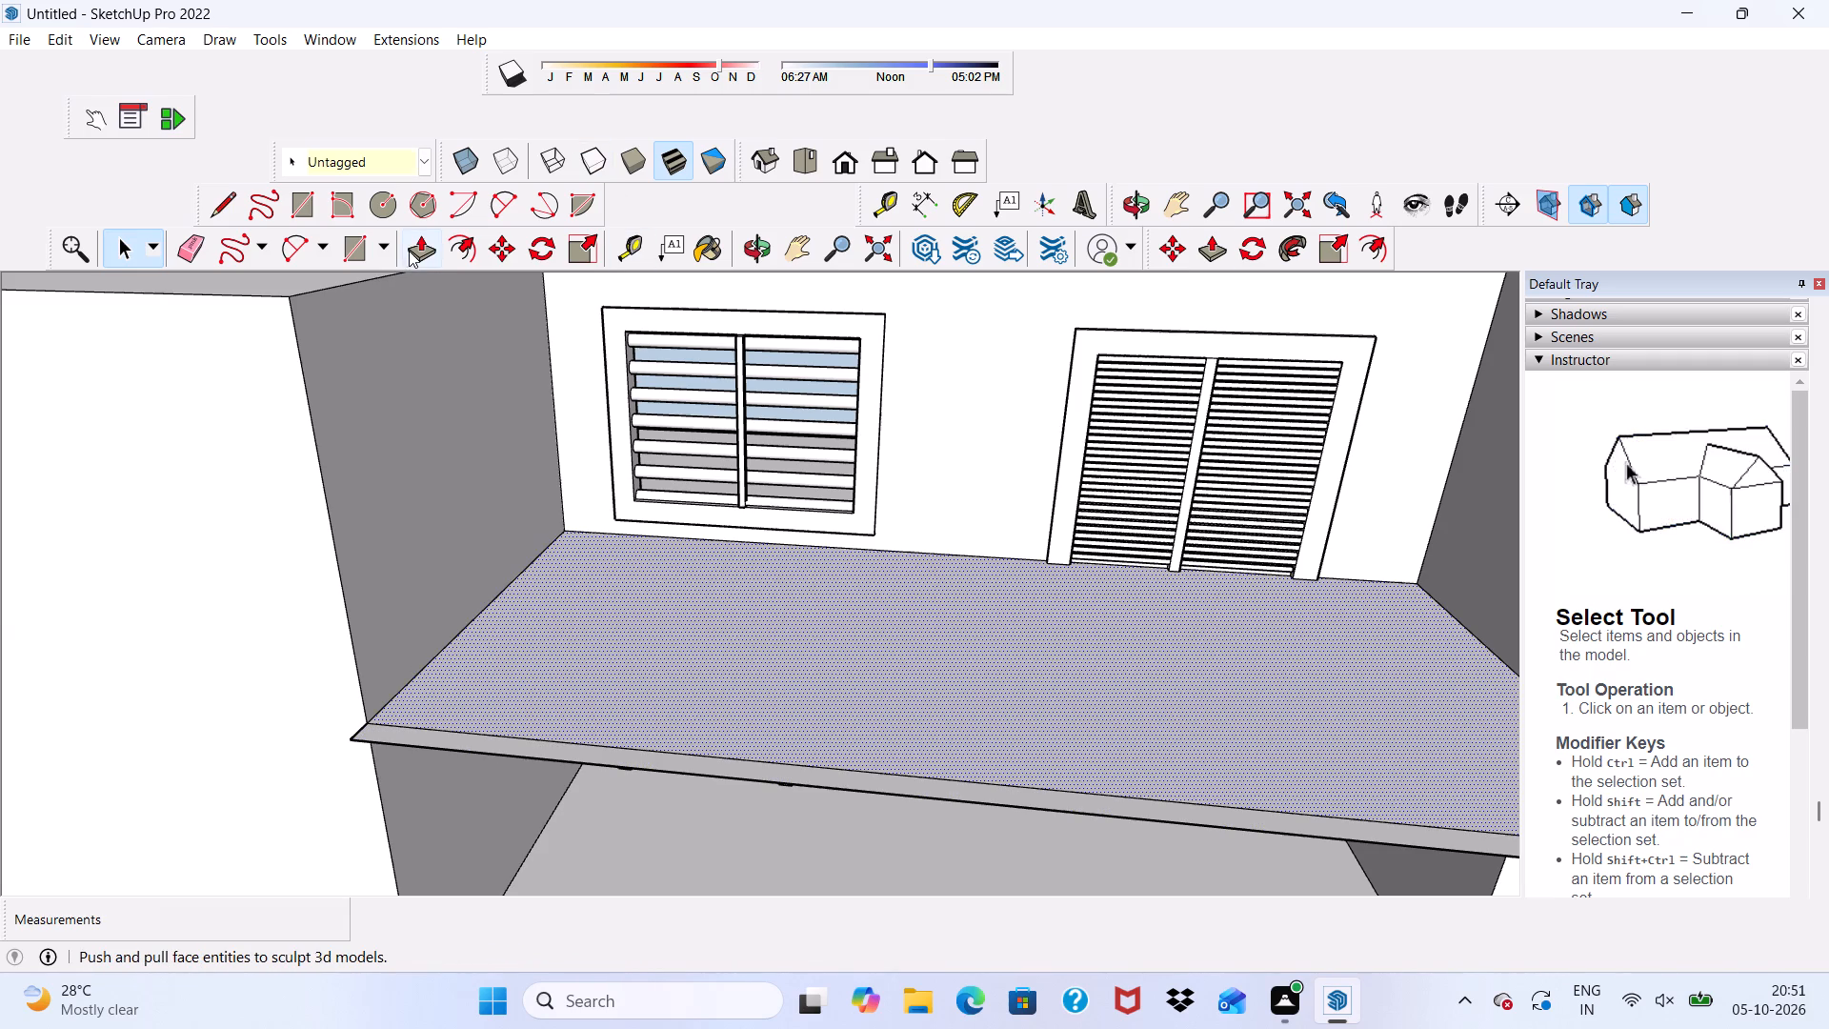
left_click(579, 625)
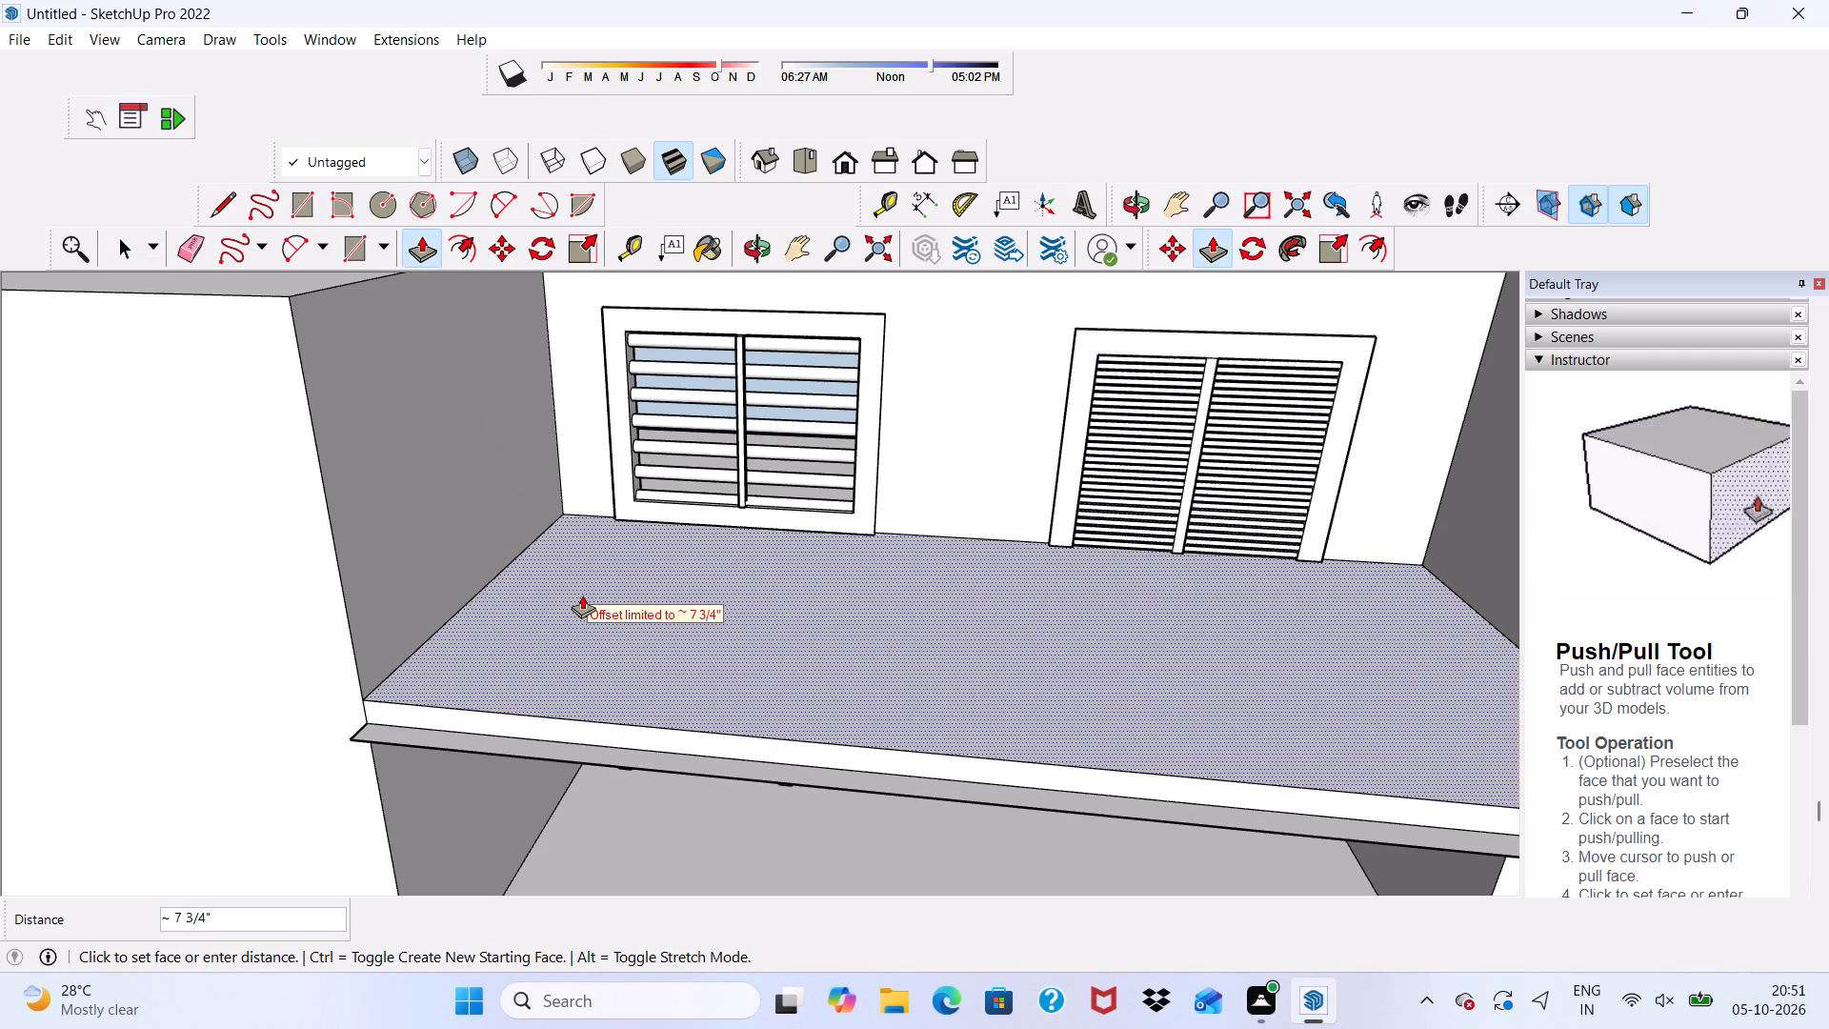
key("3")
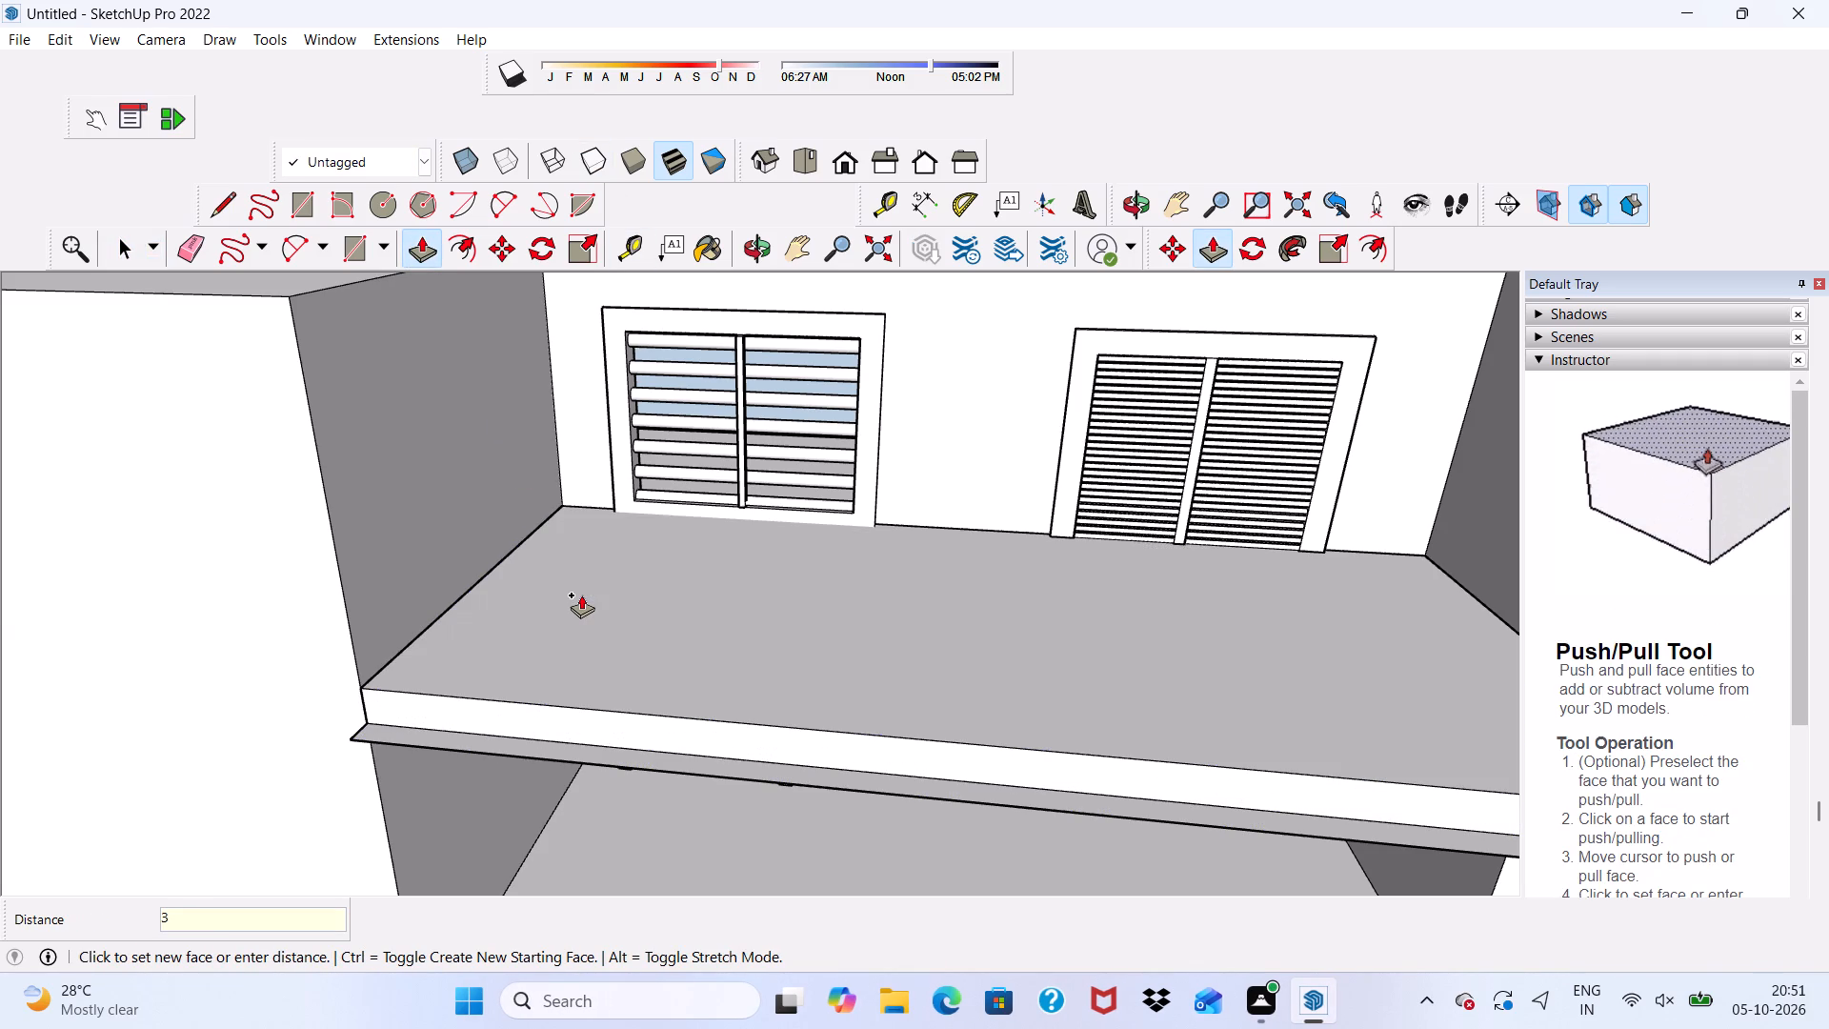
key("shift+quotedbl")
key("Return")
Push/Pull the narrow border face along the balcony's outer edge upward by 2' as a parapet.
scroll(522, 823, "up", 3)
scroll(539, 697, "up", 4)
left_click(533, 703)
scroll(541, 598, "down", 4)
scroll(575, 475, "down", 3)
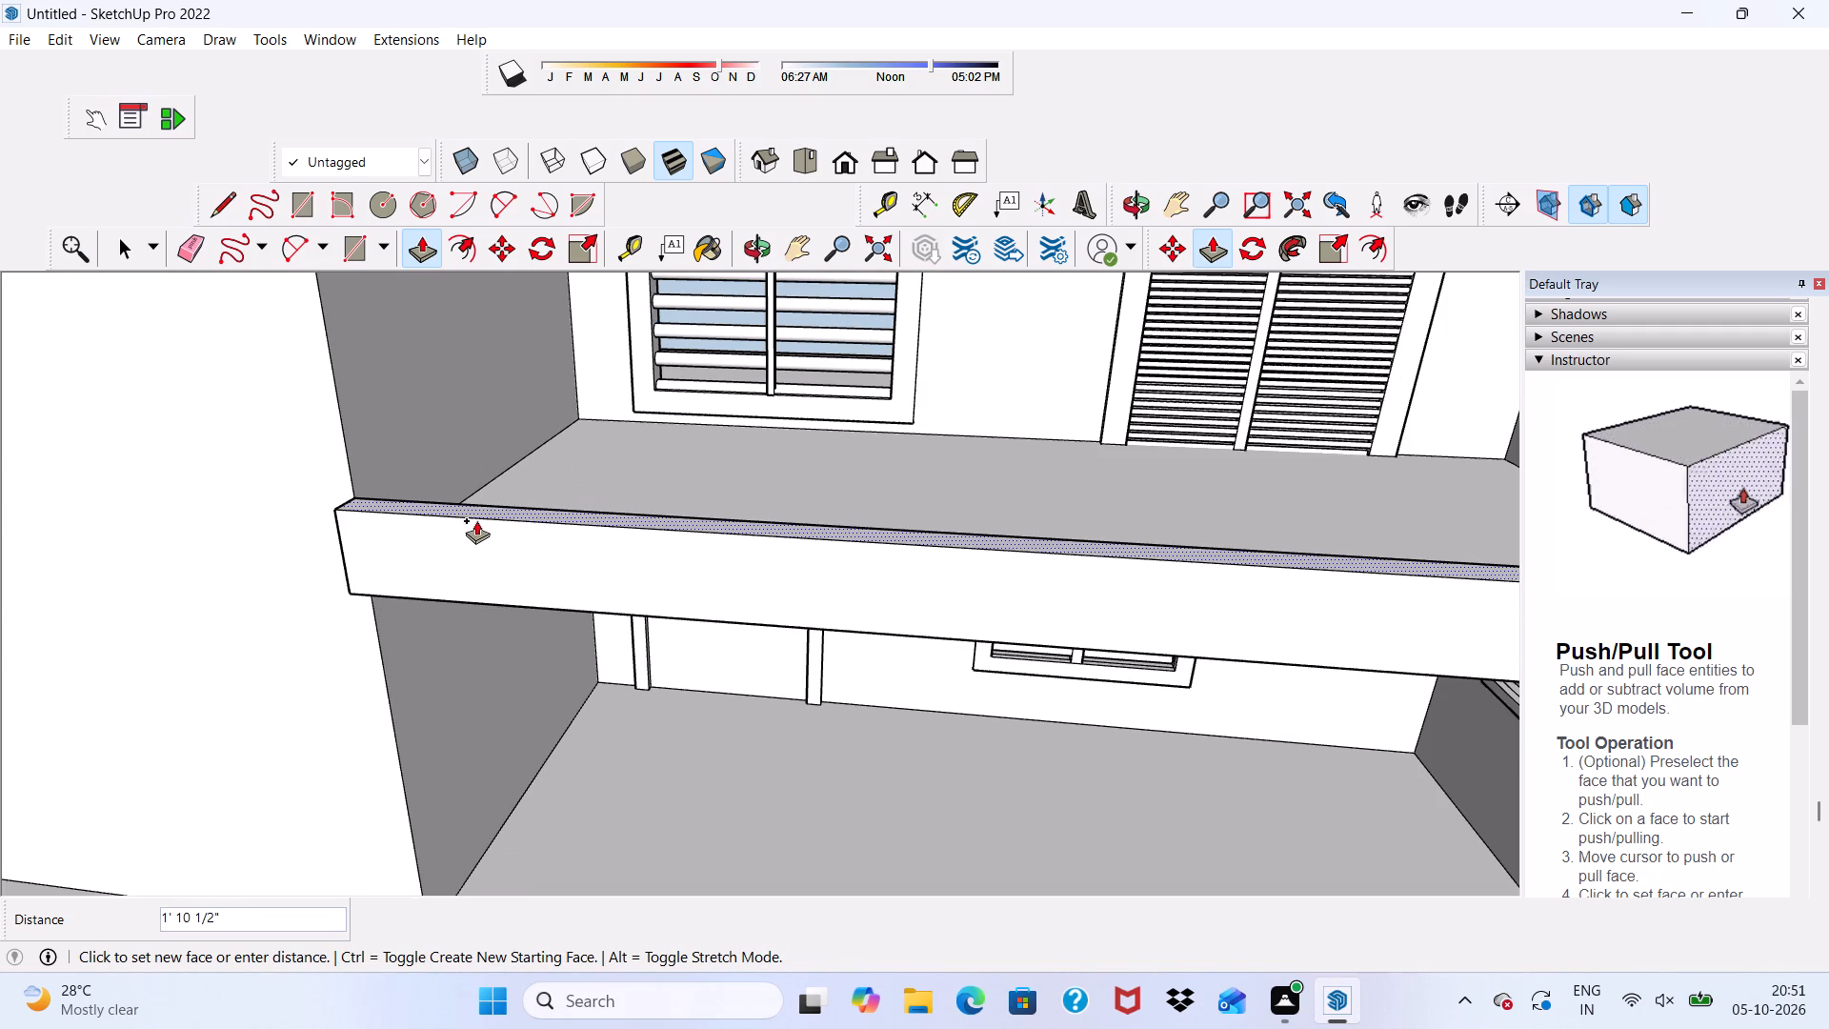
type("2'")
key("Return")
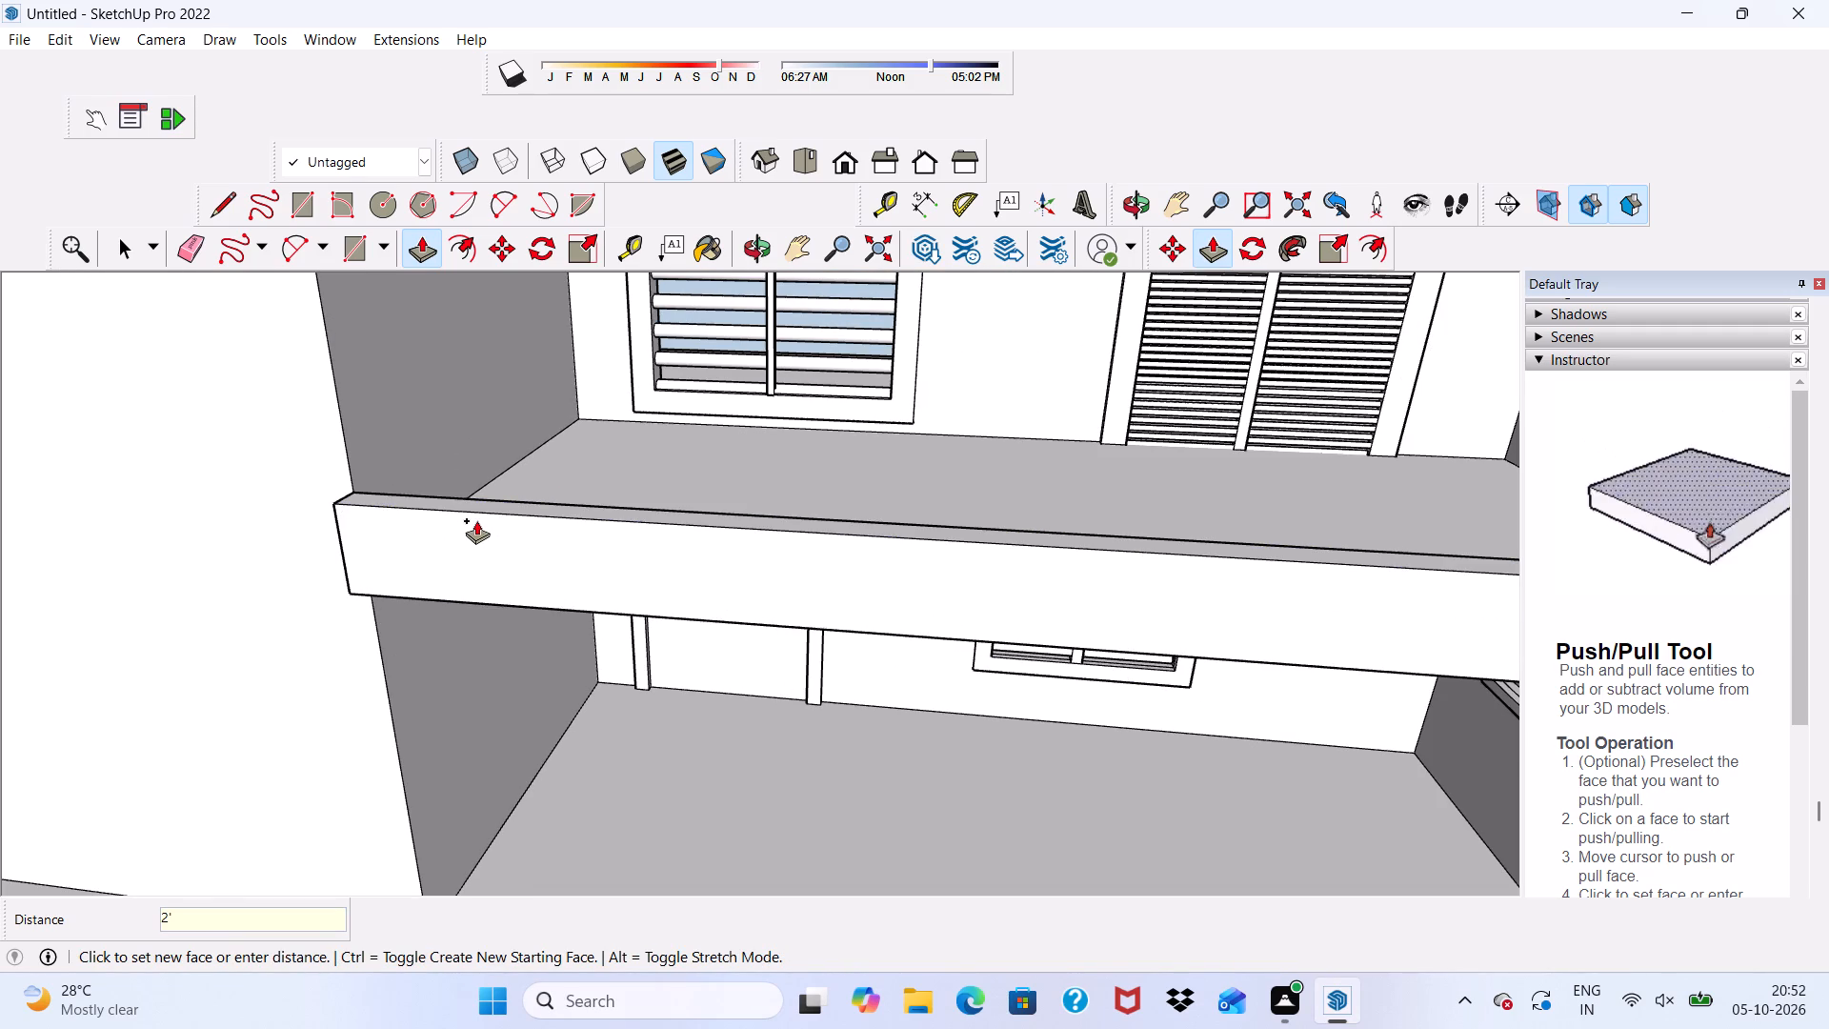
Examine the new balcony parapet and the whole front facade from the front.
scroll(476, 520, "down", 6)
middle_click_drag(601, 577, 625, 441)
scroll(625, 441, "down", 6)
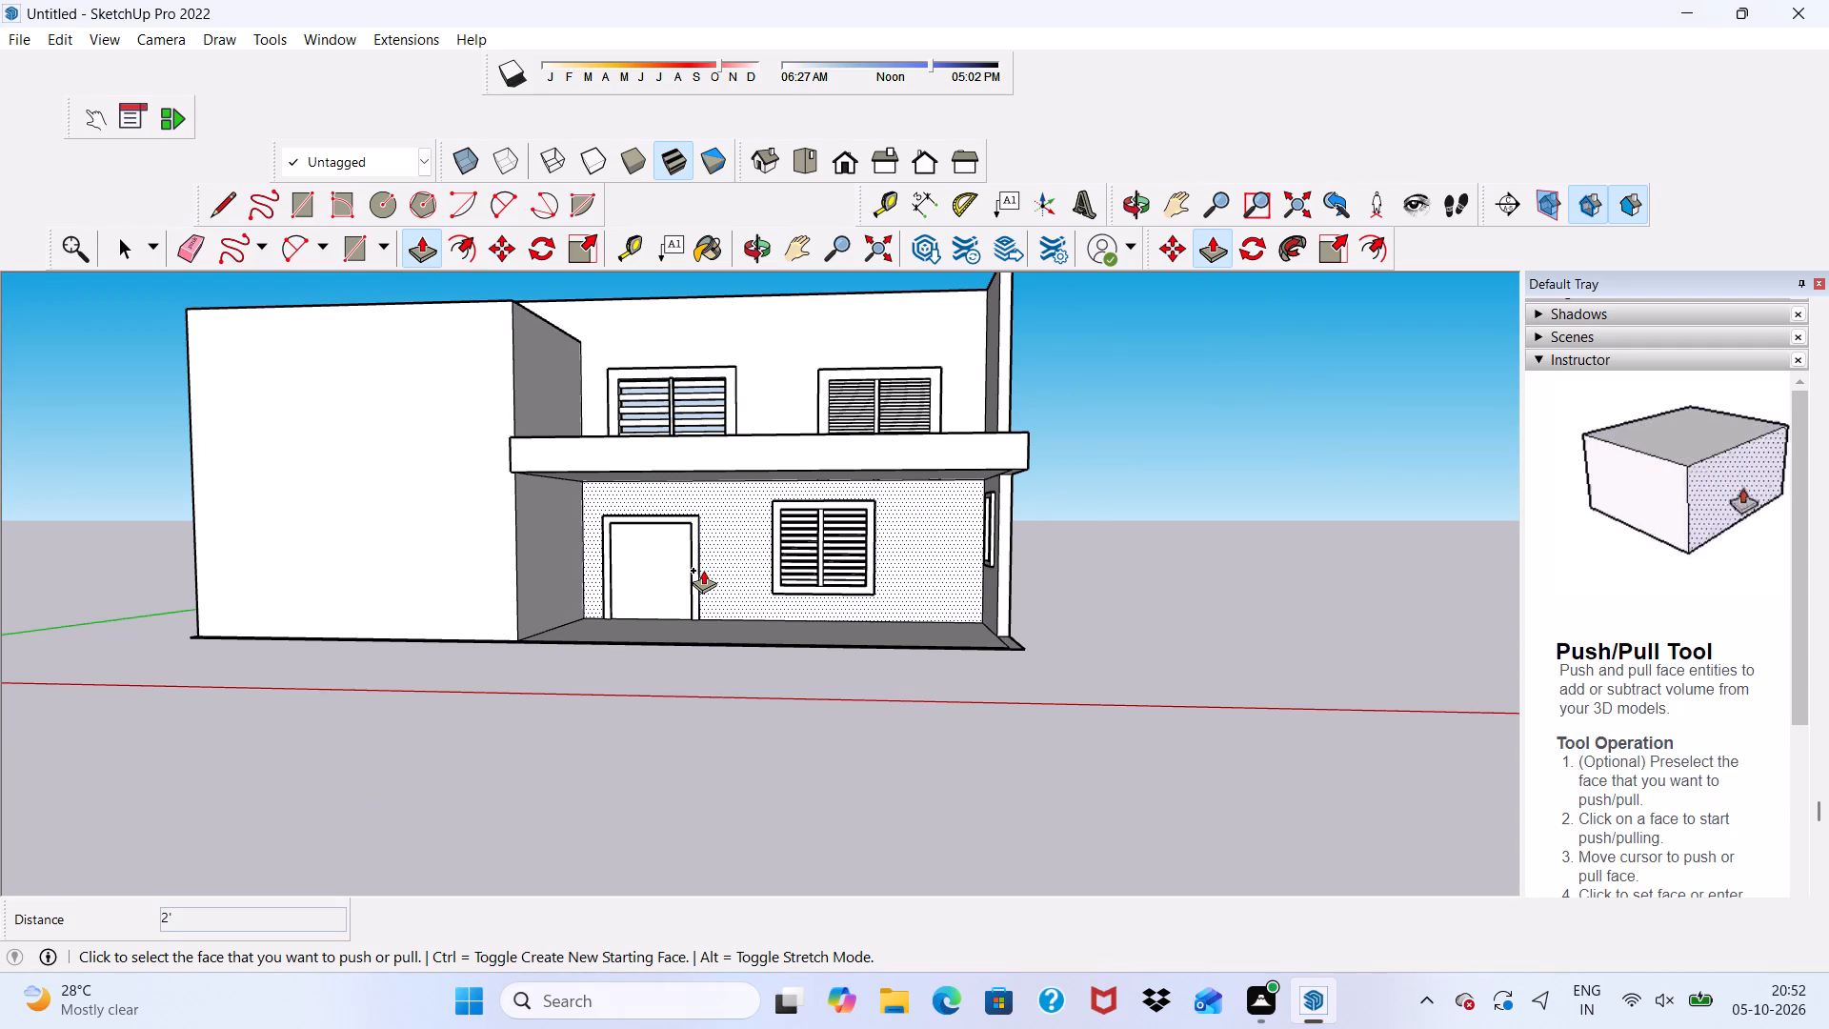
scroll(703, 570, "down", 3)
scroll(834, 589, "down", 1)
scroll(834, 589, "up", 1)
scroll(834, 589, "down", 2)
scroll(915, 677, "down", 4)
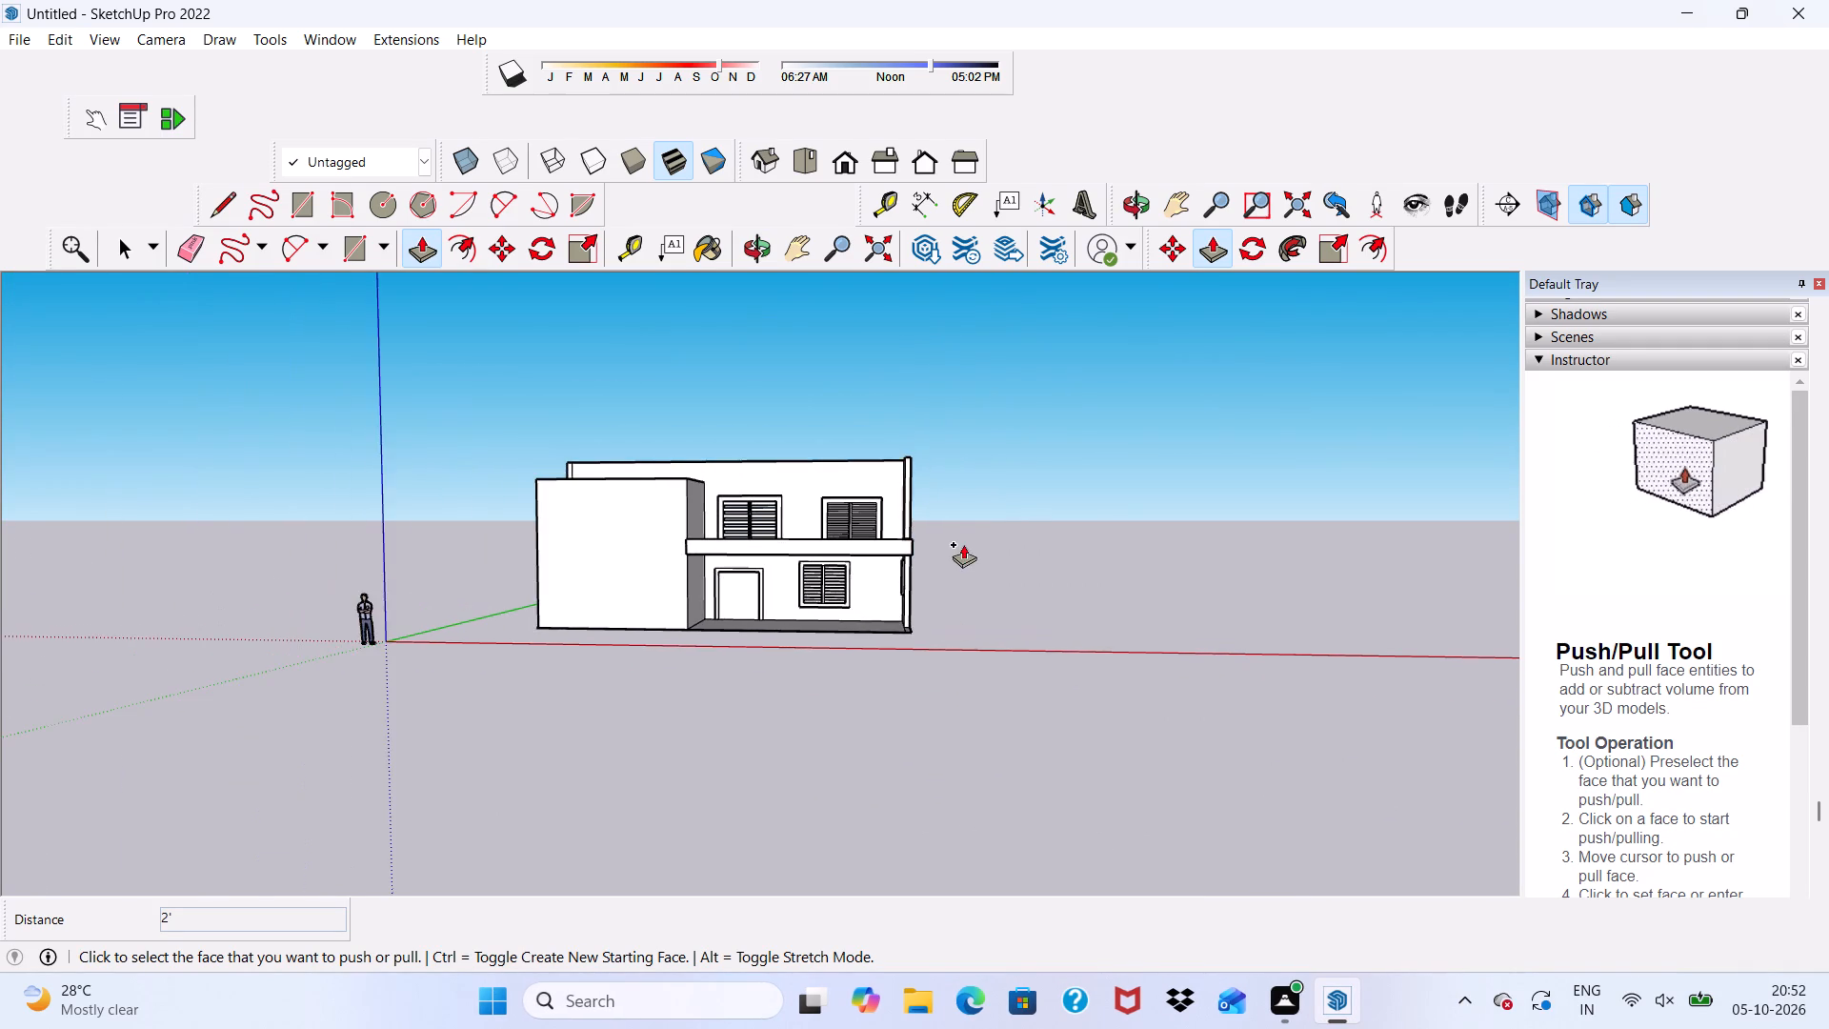
scroll(953, 514, "up", 6)
scroll(915, 496, "down", 1)
scroll(717, 451, "up", 1)
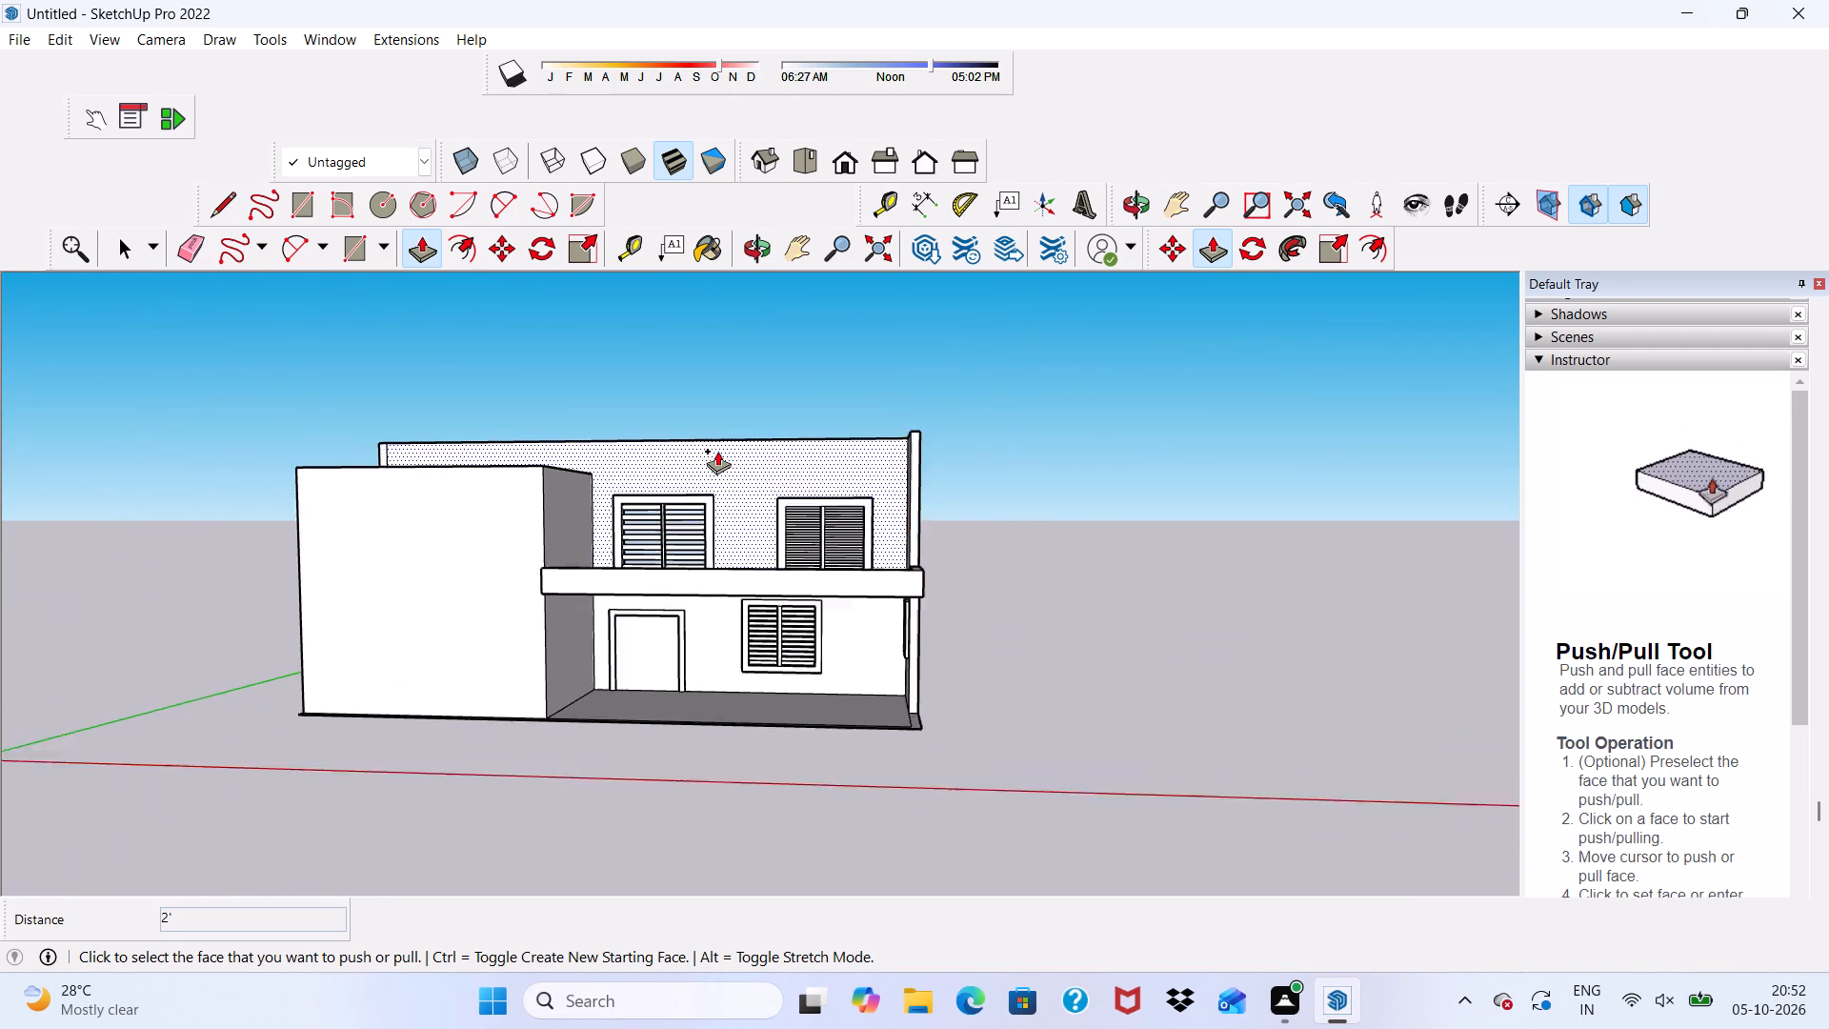
scroll(717, 451, "up", 2)
scroll(717, 451, "down", 1)
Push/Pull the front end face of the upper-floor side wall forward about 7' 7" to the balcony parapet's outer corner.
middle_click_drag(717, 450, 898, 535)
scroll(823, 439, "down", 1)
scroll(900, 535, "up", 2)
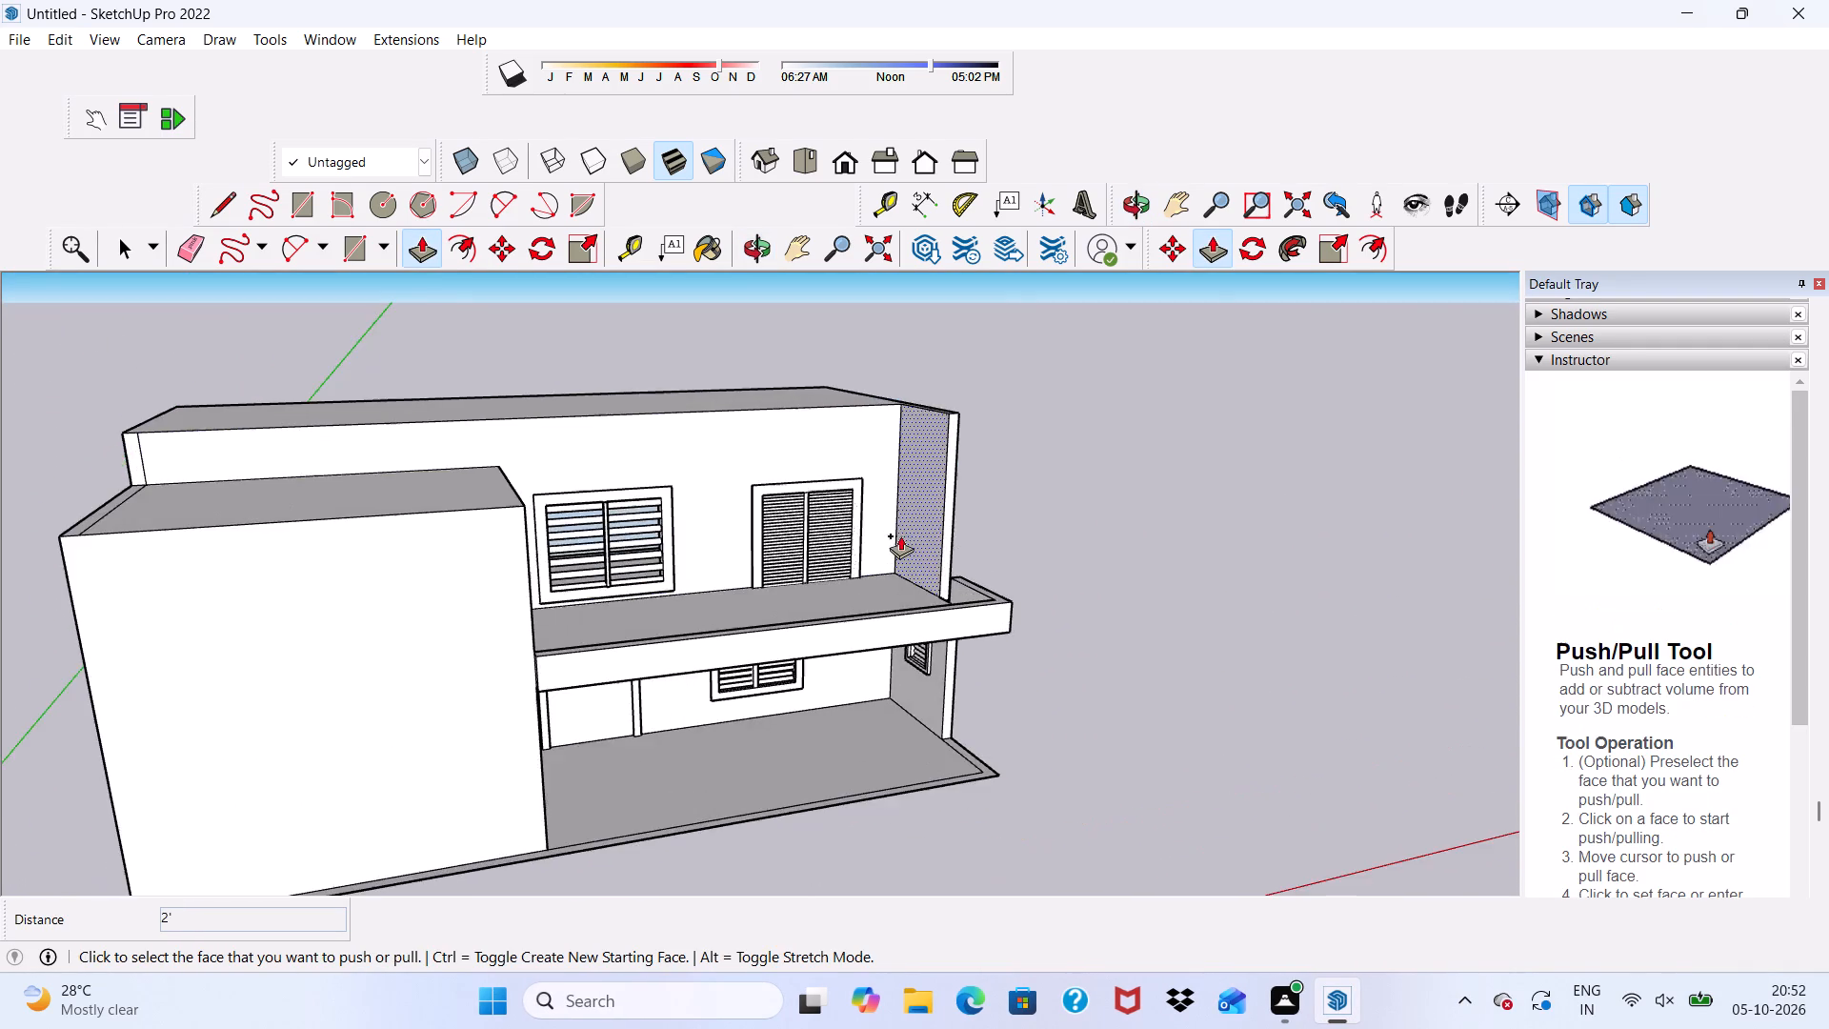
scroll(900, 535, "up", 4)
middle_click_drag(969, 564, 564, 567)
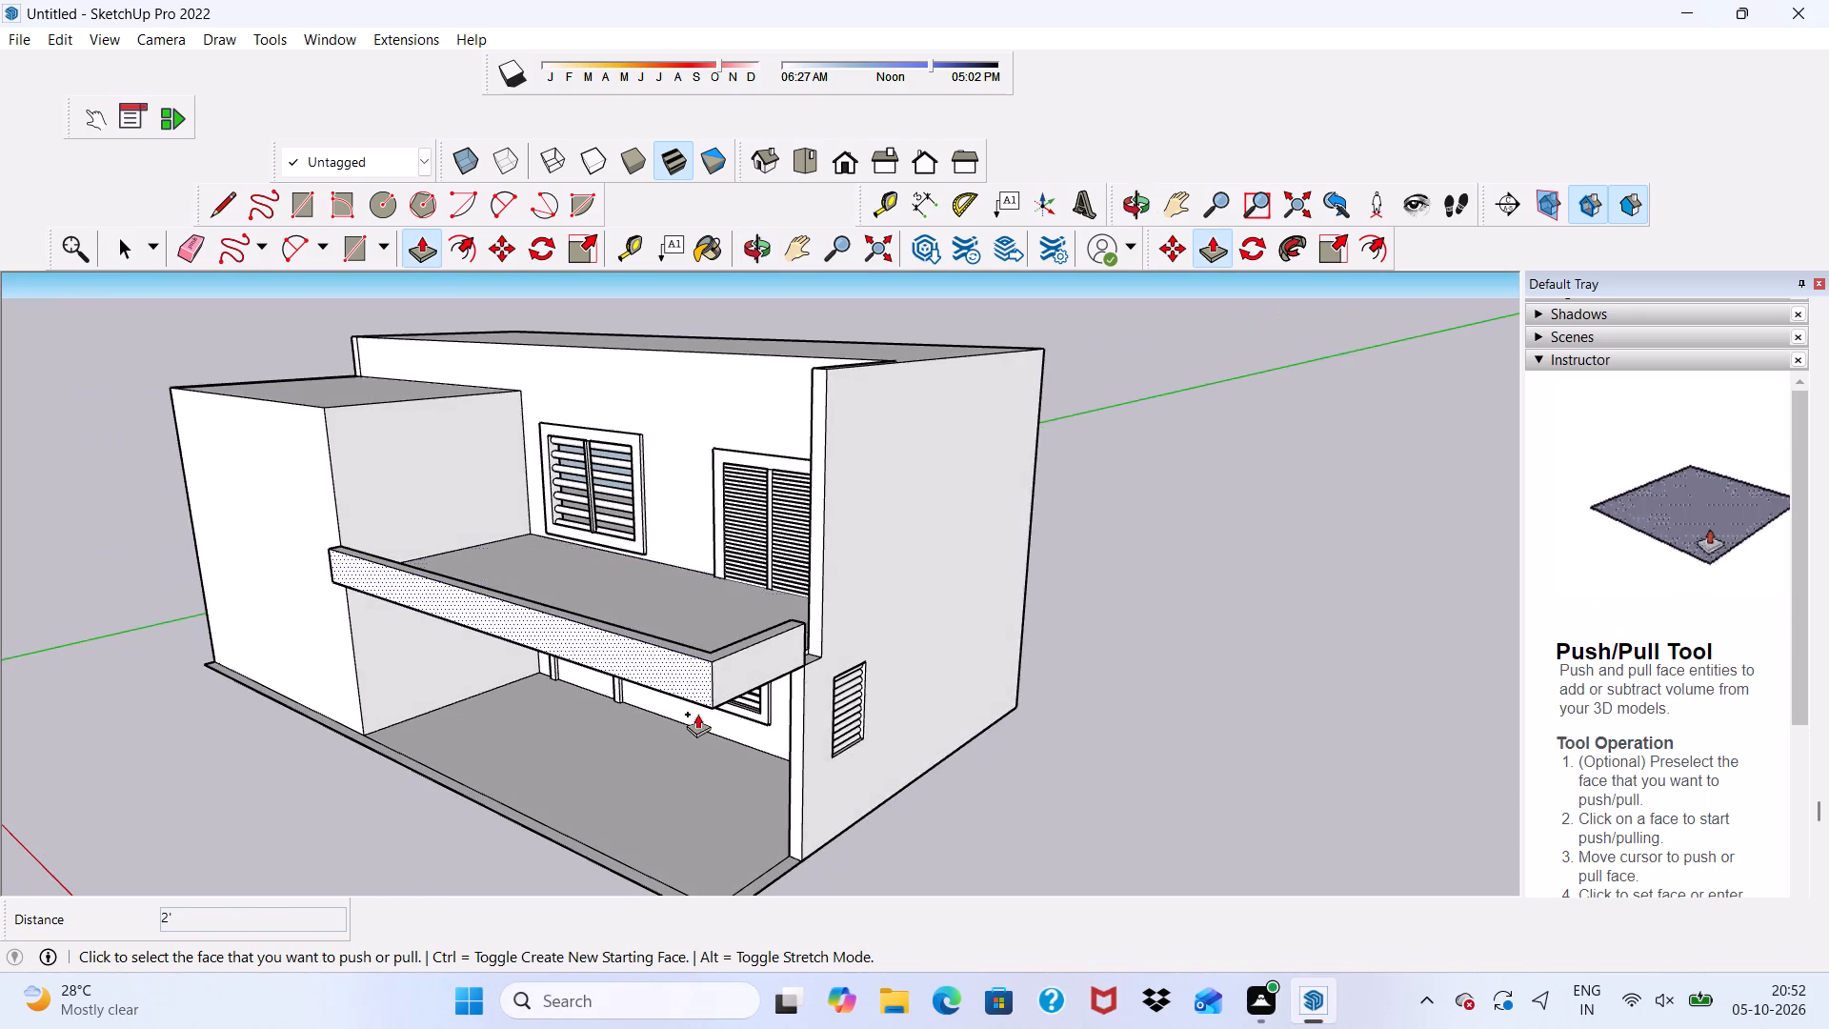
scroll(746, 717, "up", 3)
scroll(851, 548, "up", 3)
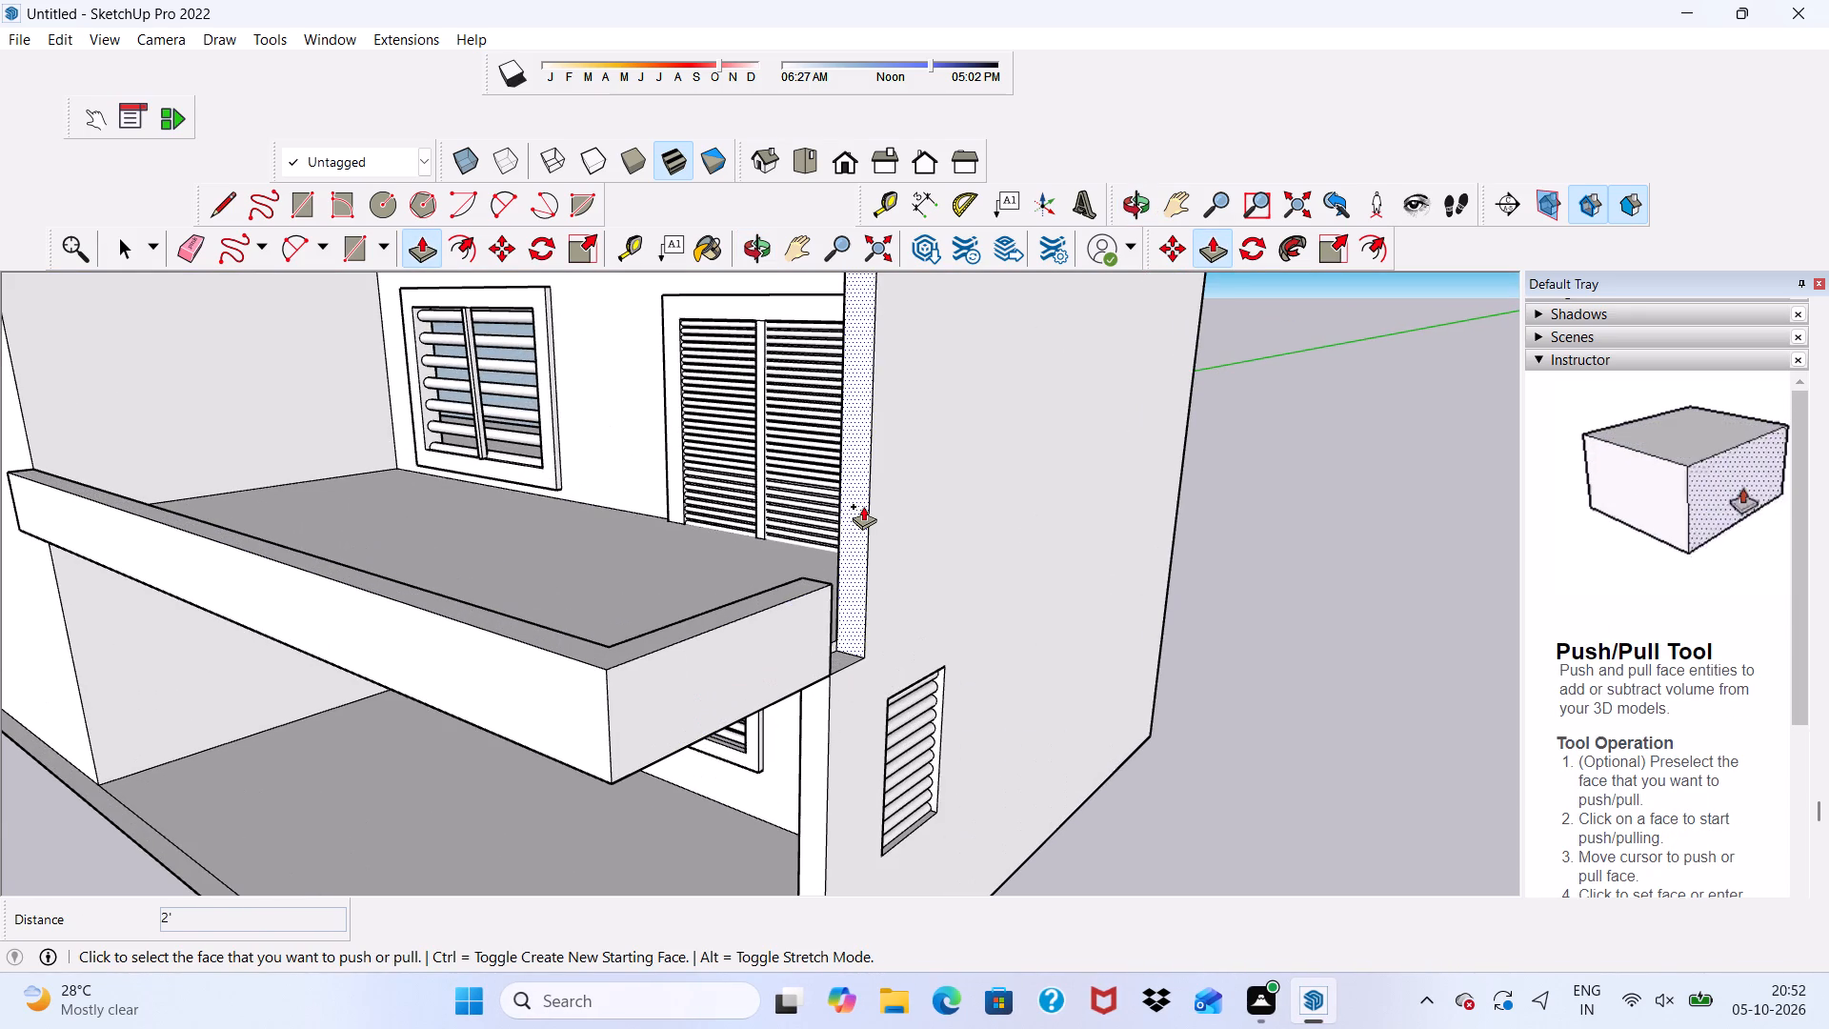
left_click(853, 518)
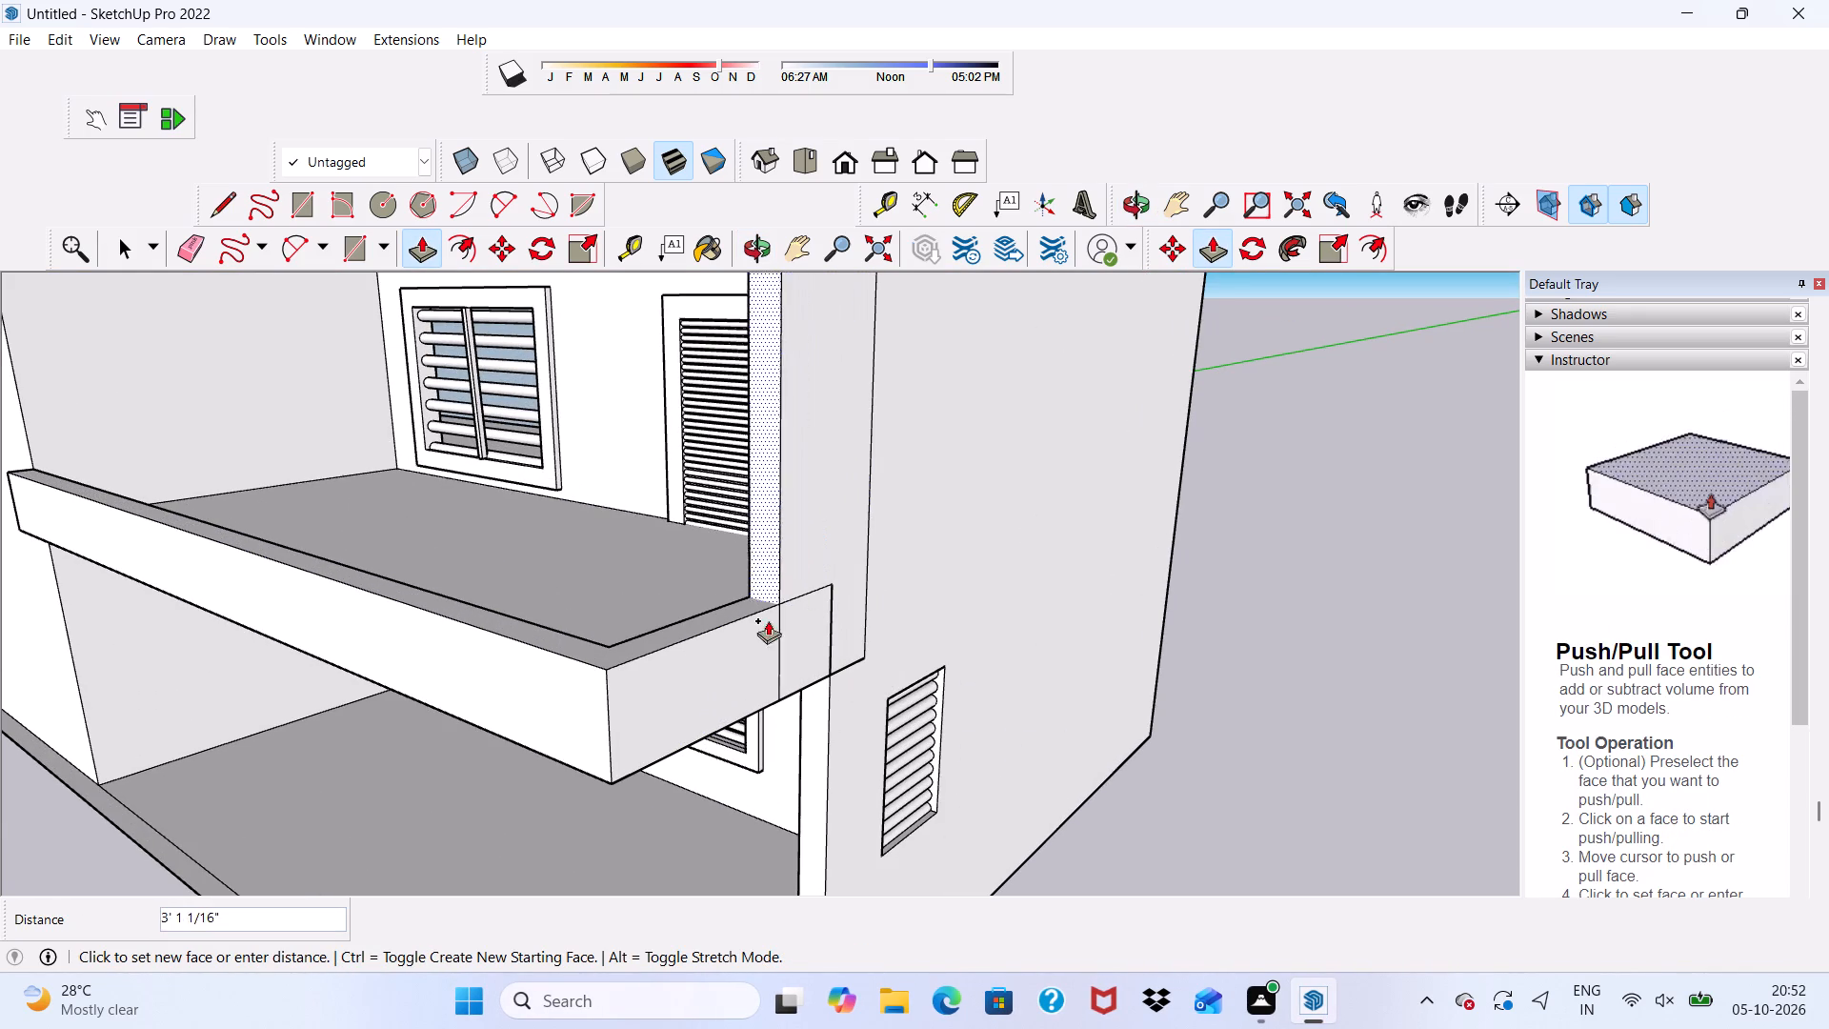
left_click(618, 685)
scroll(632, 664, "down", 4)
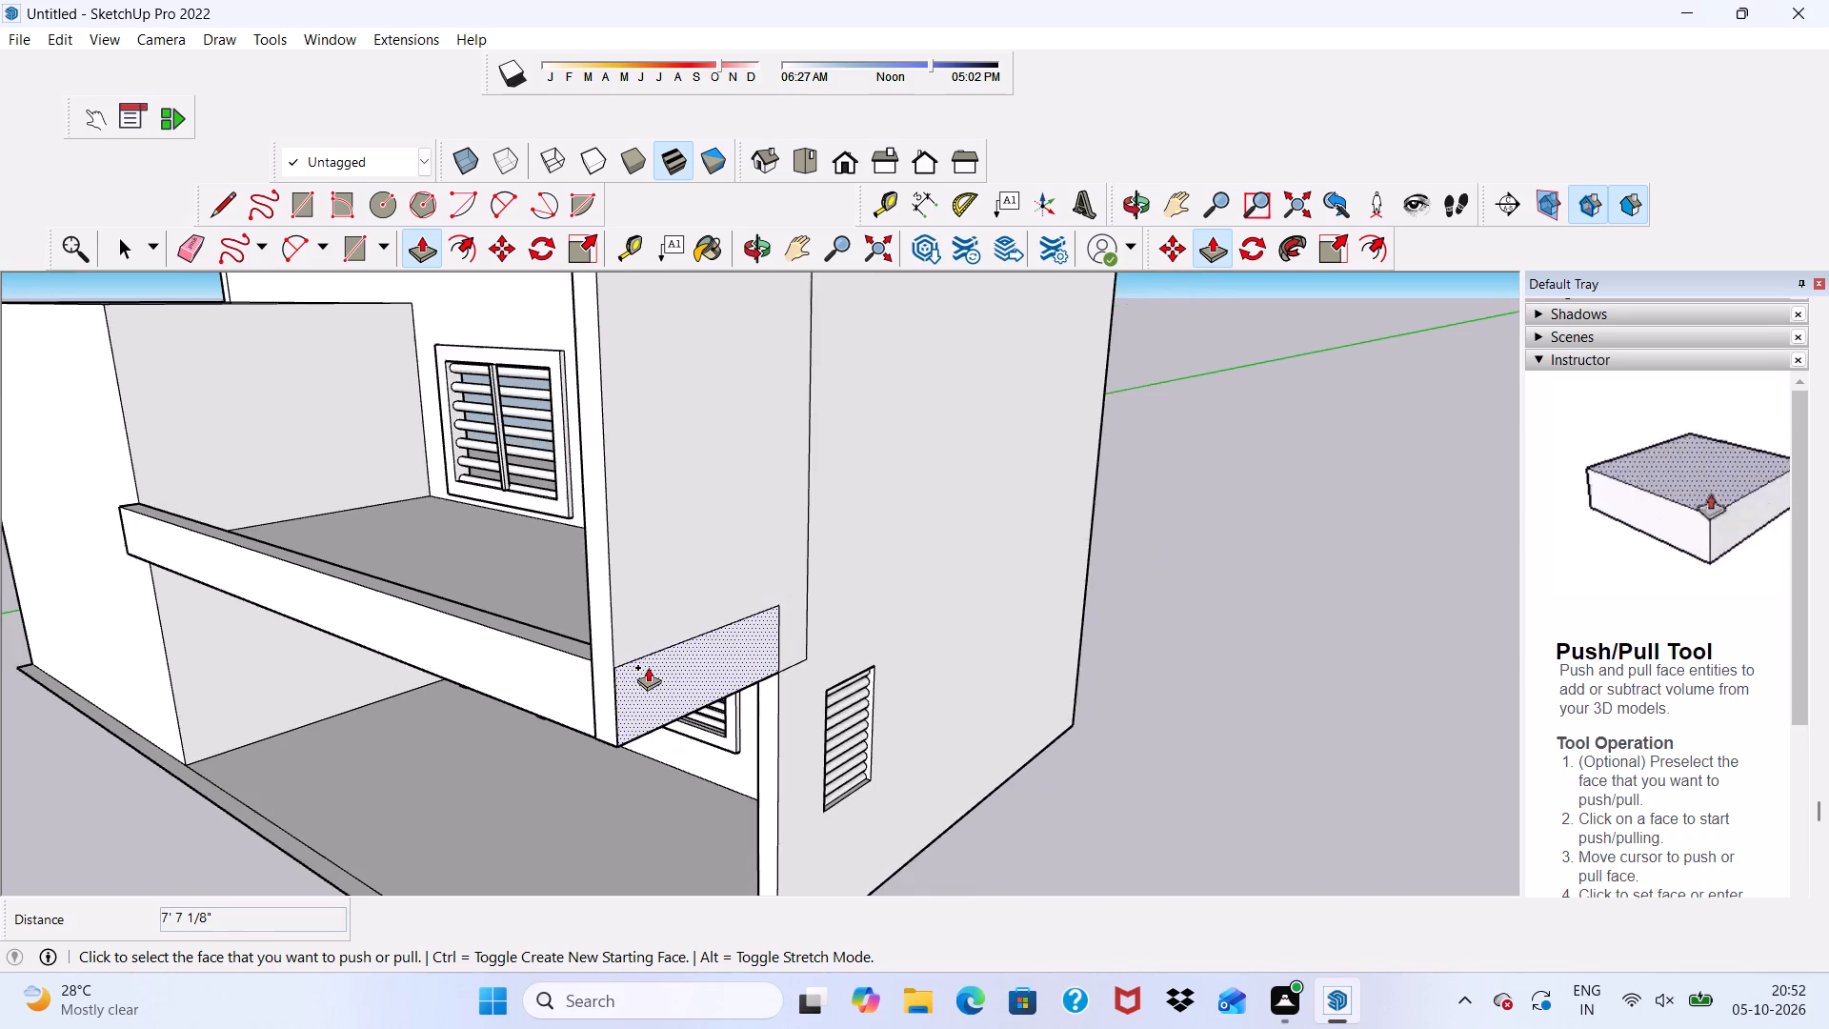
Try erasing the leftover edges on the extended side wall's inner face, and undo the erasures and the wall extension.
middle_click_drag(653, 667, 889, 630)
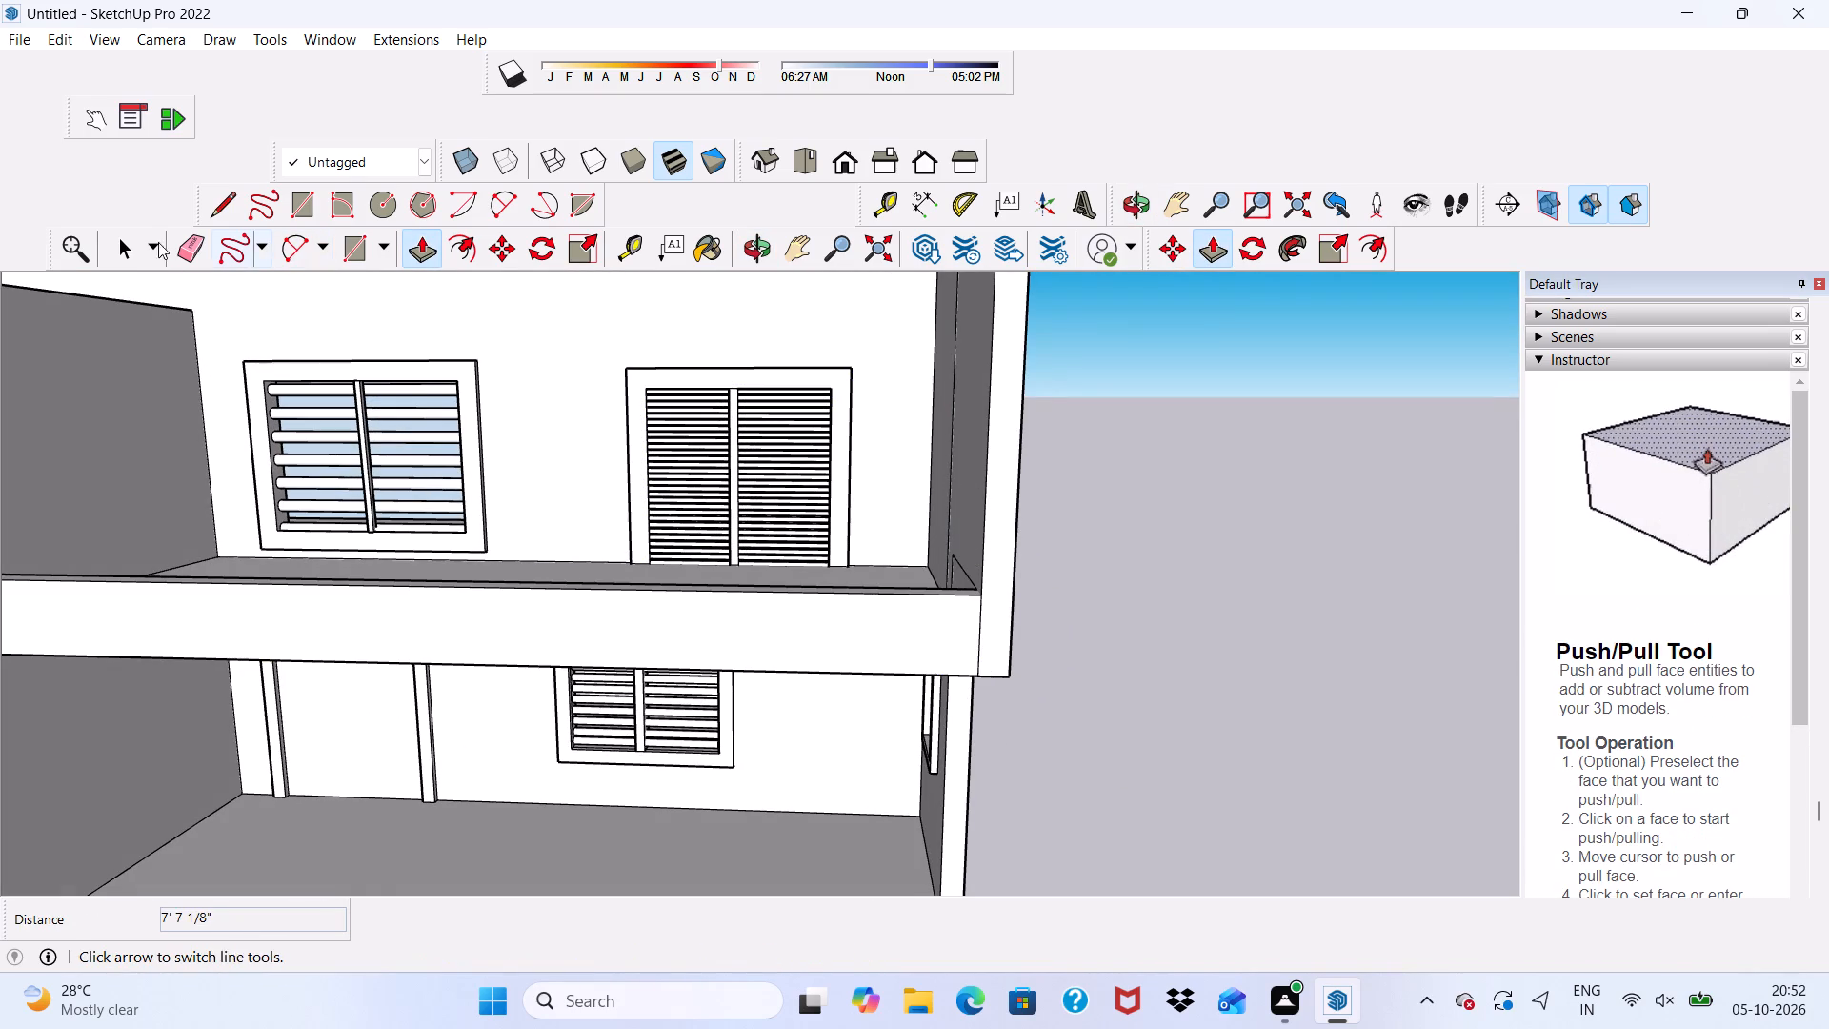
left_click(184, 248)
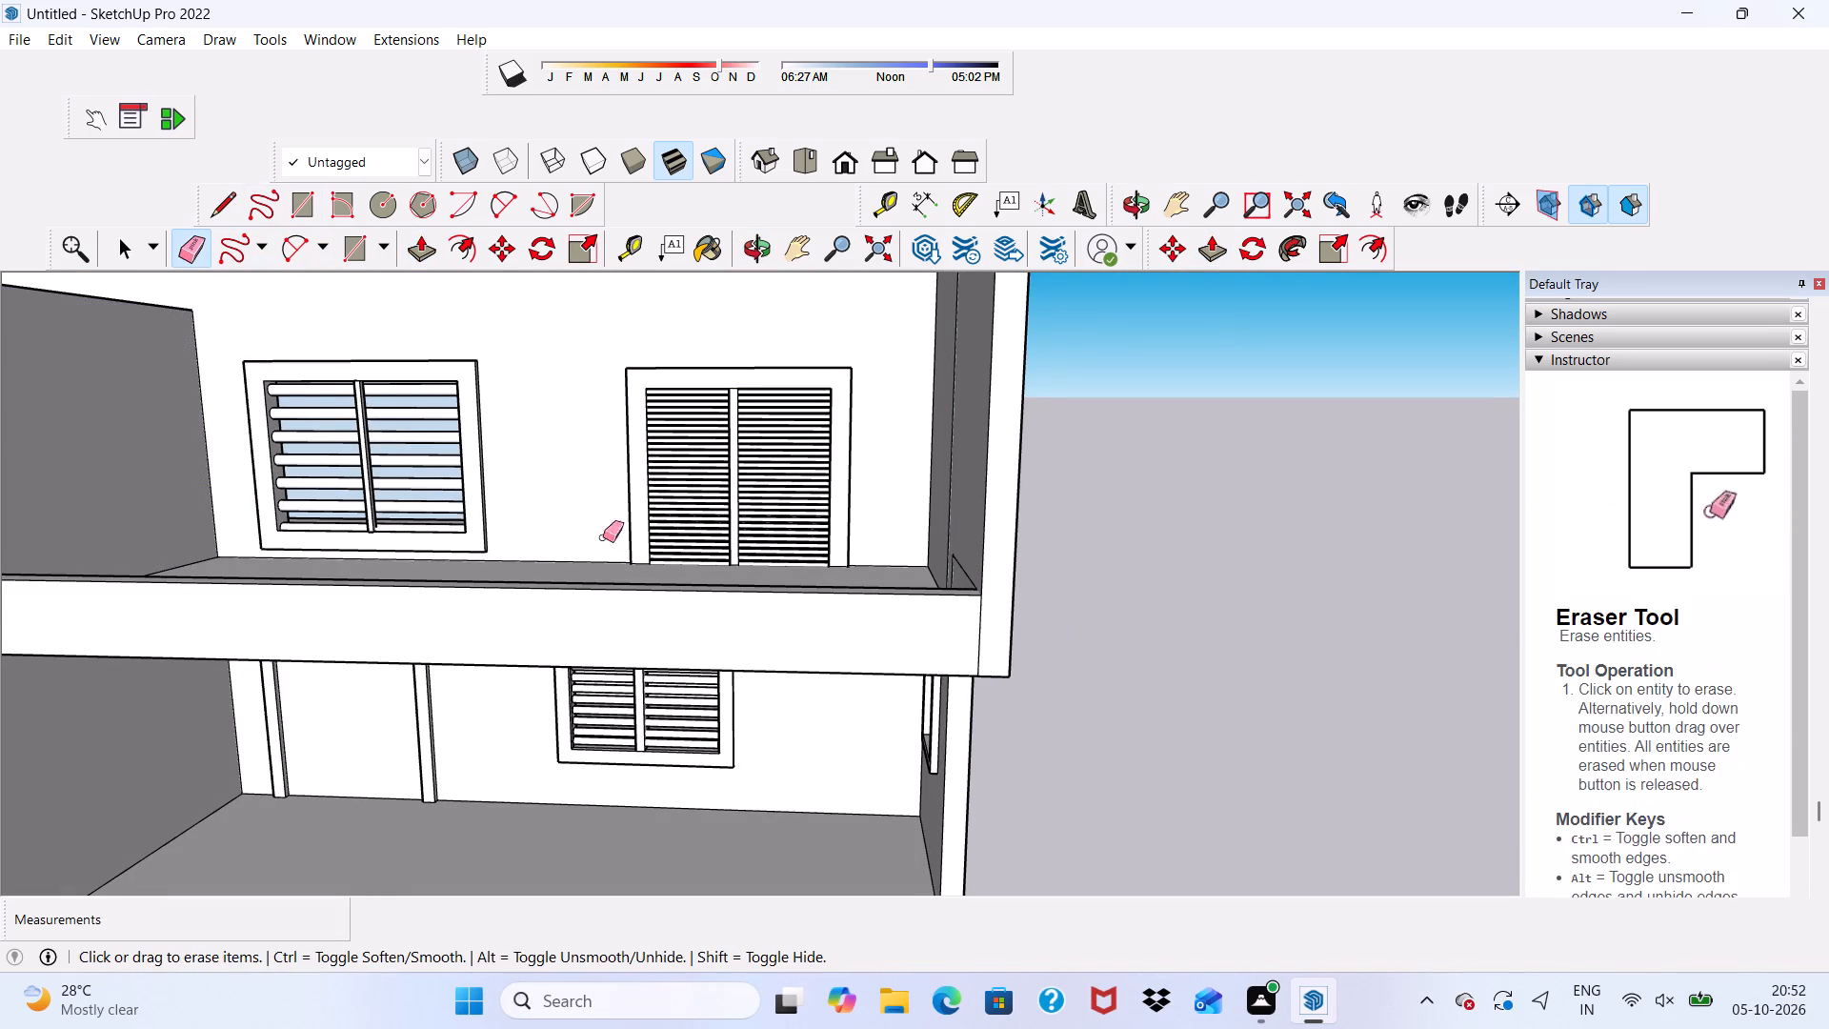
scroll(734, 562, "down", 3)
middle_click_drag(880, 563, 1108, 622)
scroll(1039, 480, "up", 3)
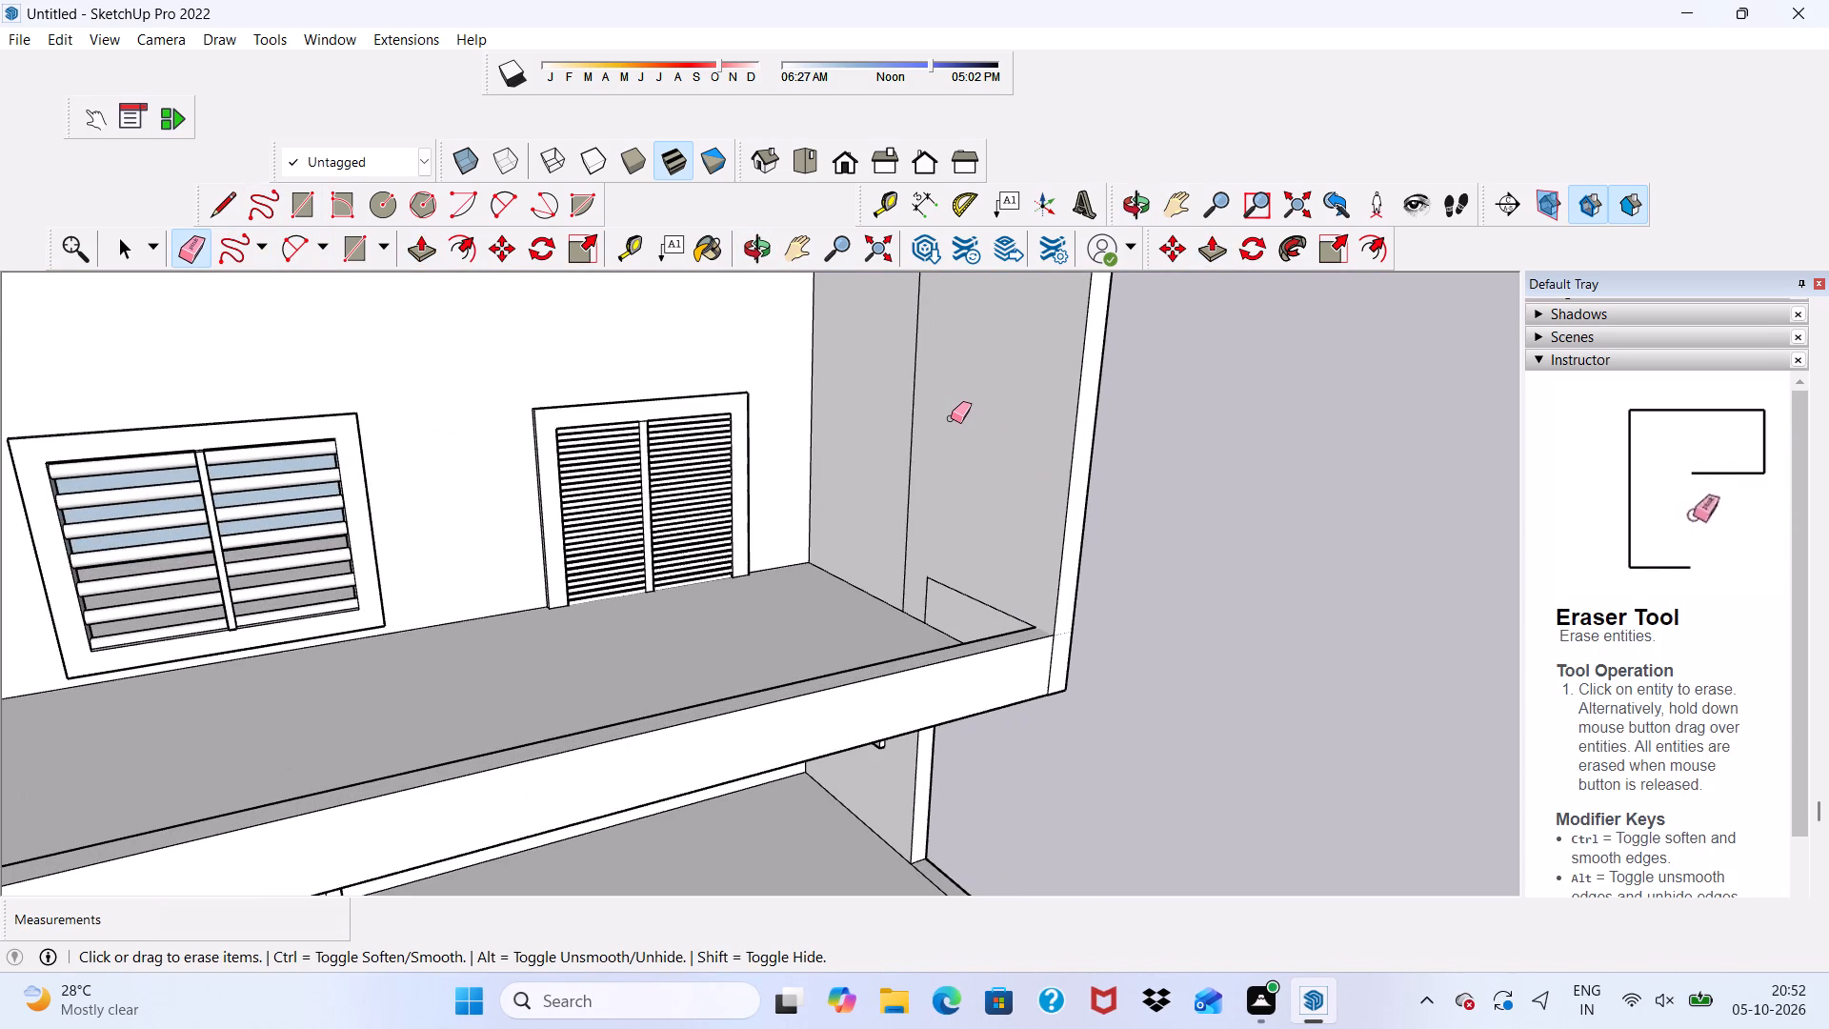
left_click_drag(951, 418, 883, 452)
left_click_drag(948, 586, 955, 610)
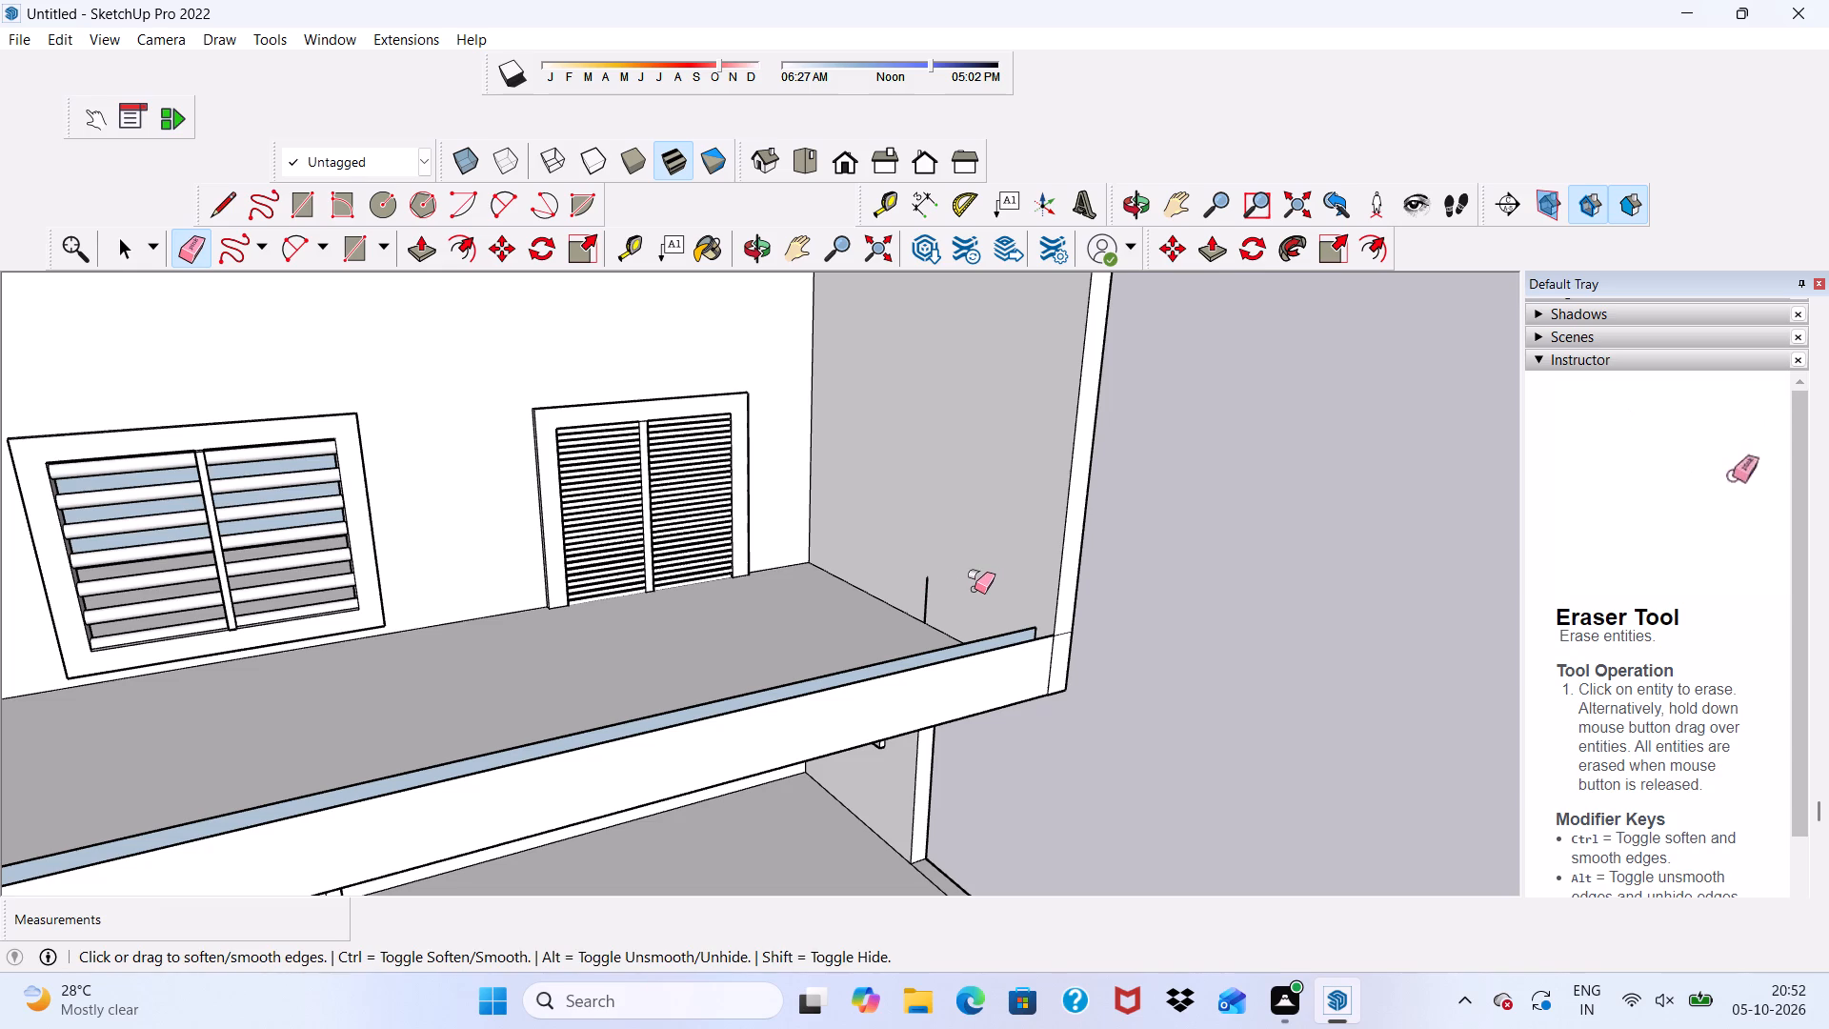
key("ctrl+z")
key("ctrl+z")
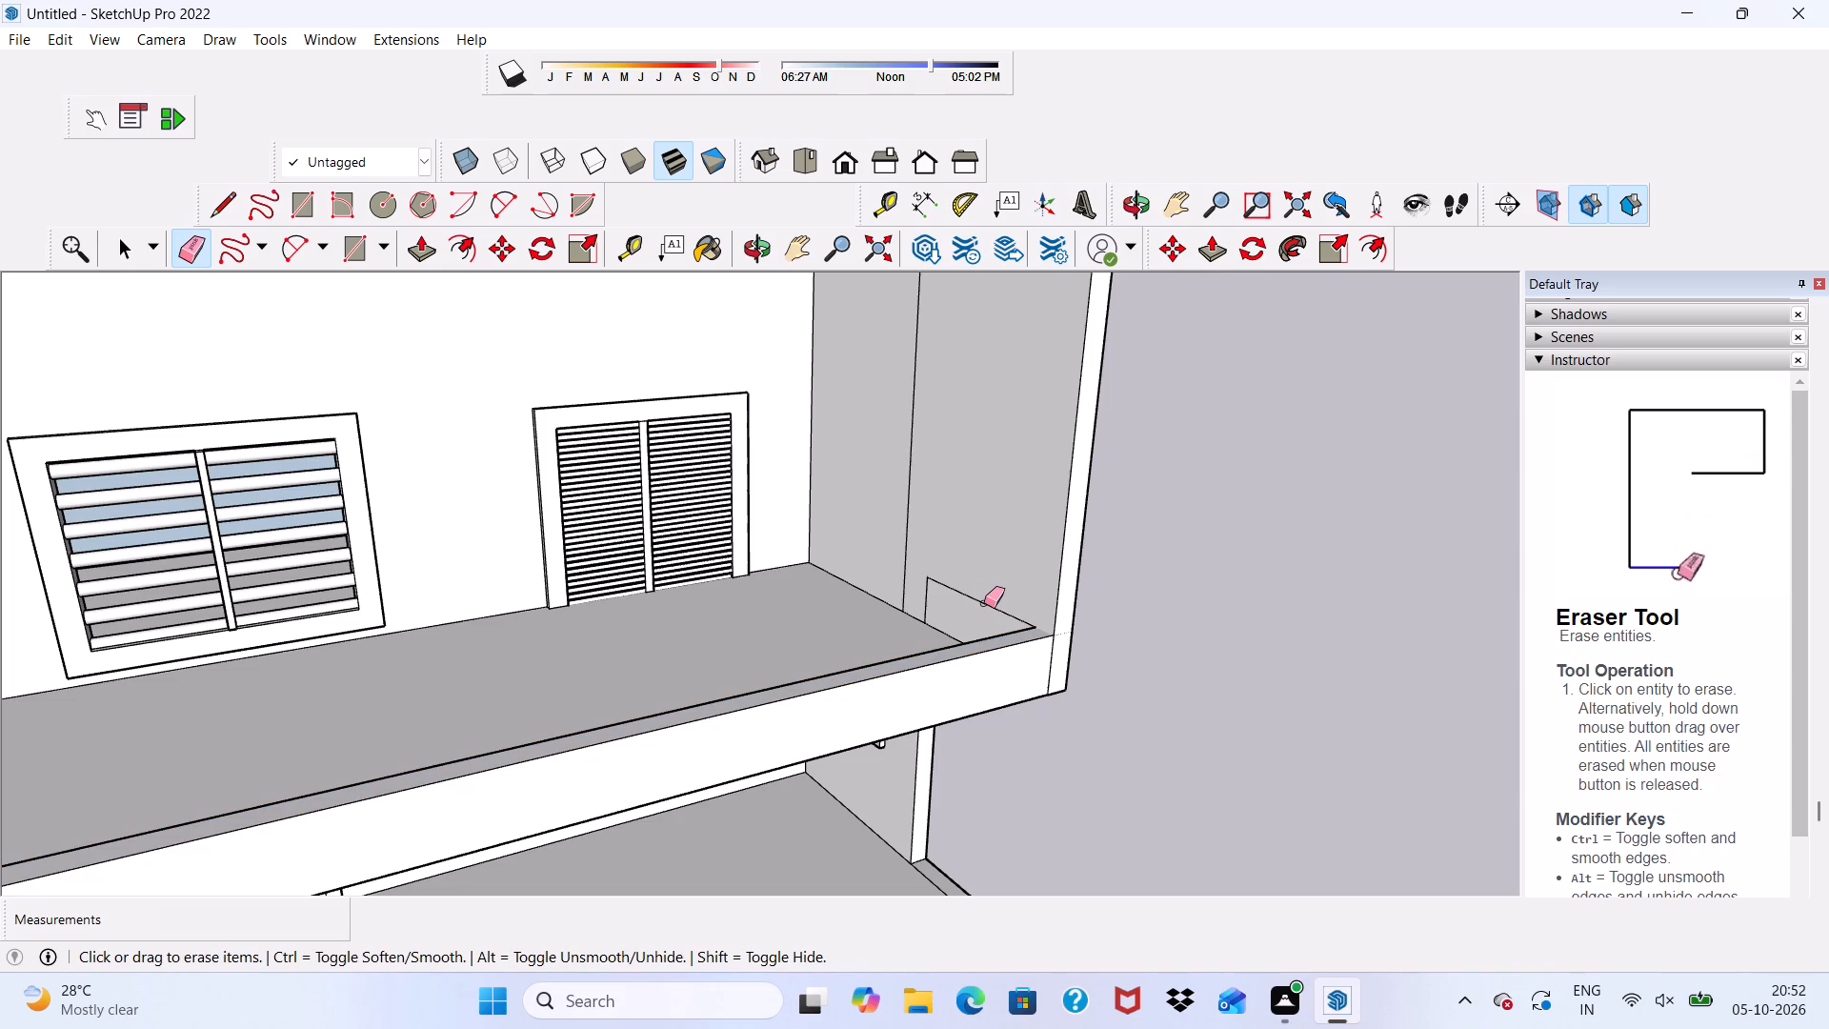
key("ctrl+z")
Push/Pull the end face of the balcony's side parapet 1' 4" to close the gap to the upper side wall.
key("space")
middle_click_drag(1062, 607, 1001, 905)
scroll(1062, 606, "down", 1)
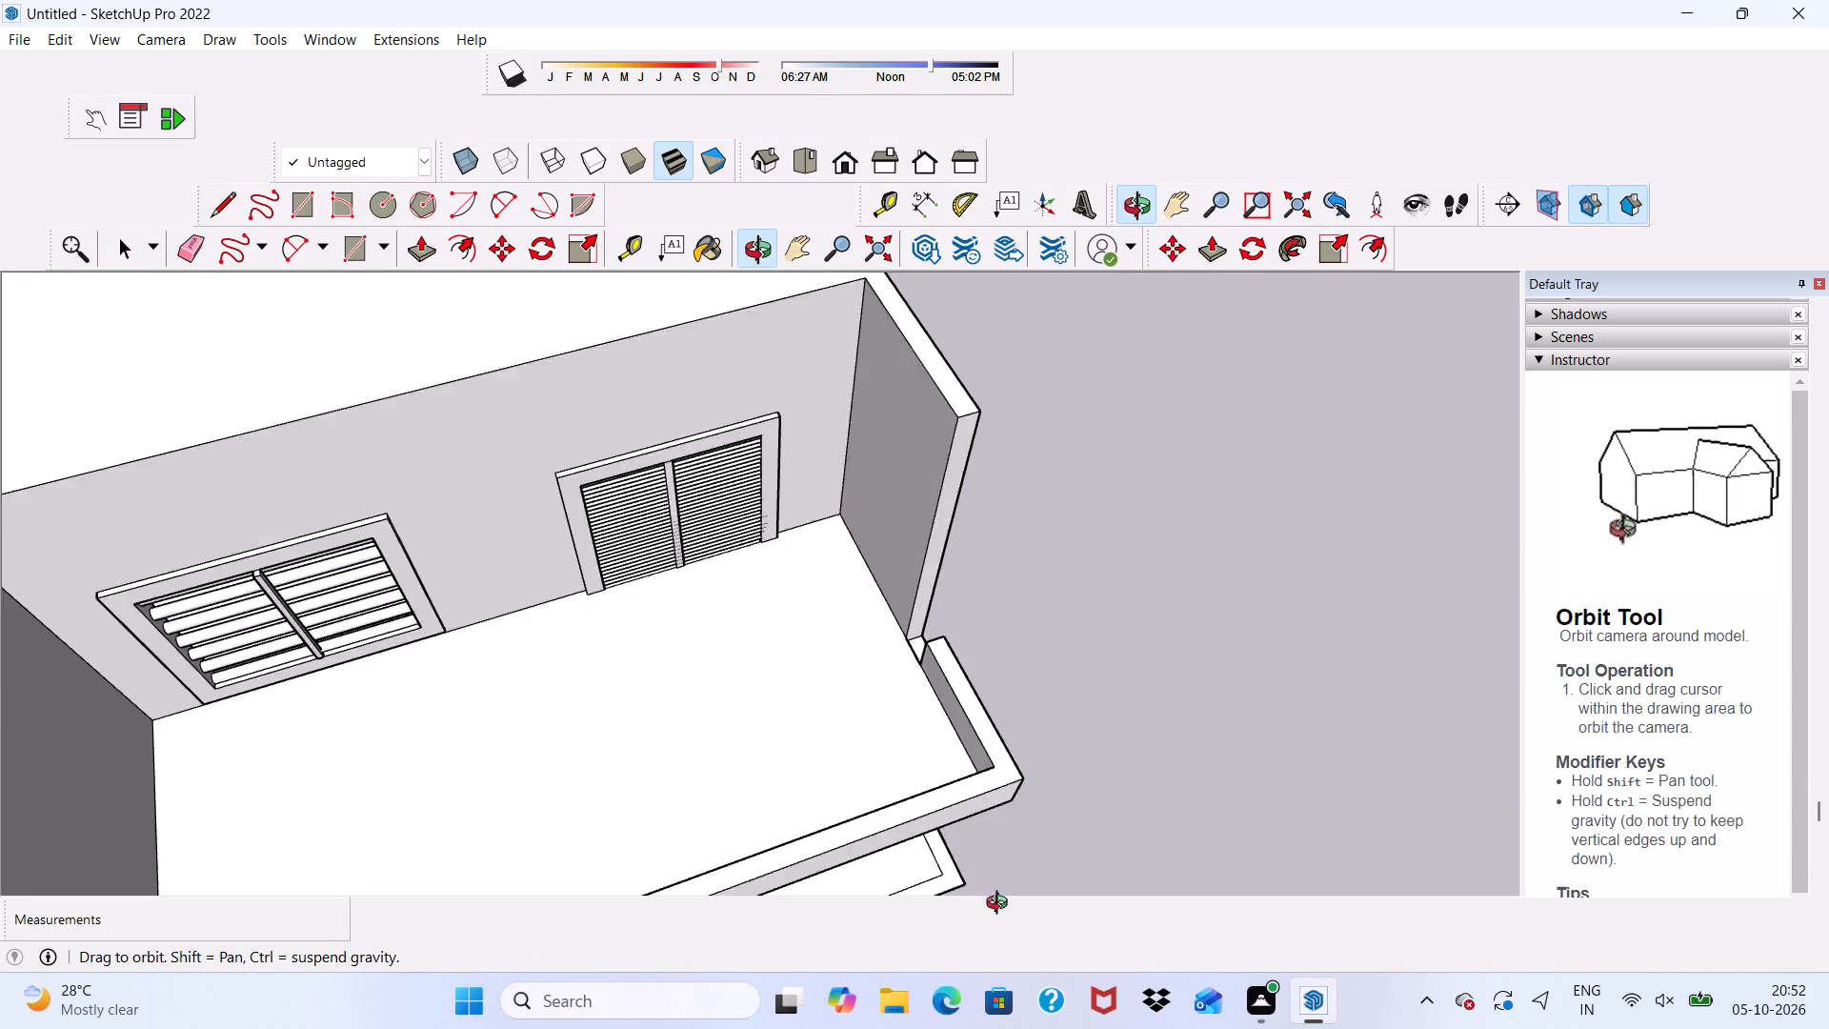
middle_click_drag(1001, 905, 1000, 915)
scroll(976, 696, "up", 8)
middle_click_drag(913, 658, 1194, 769)
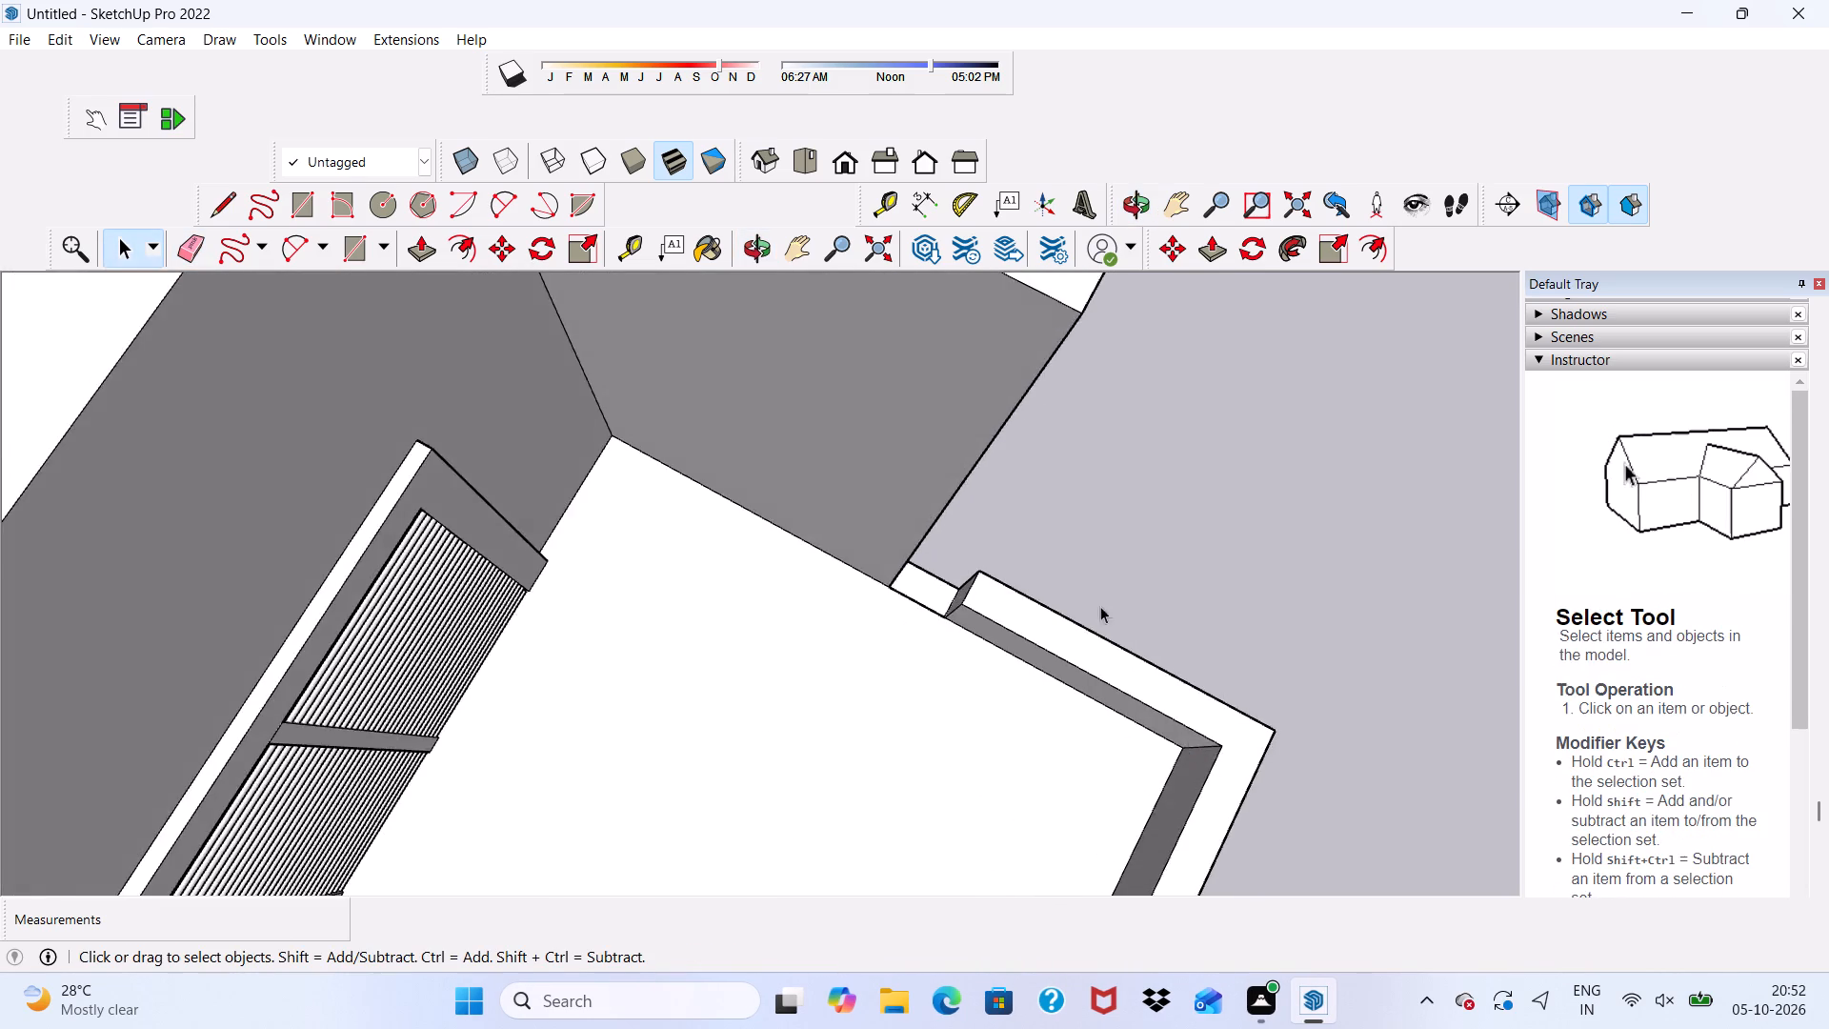
scroll(1080, 588, "up", 11)
left_click(944, 558)
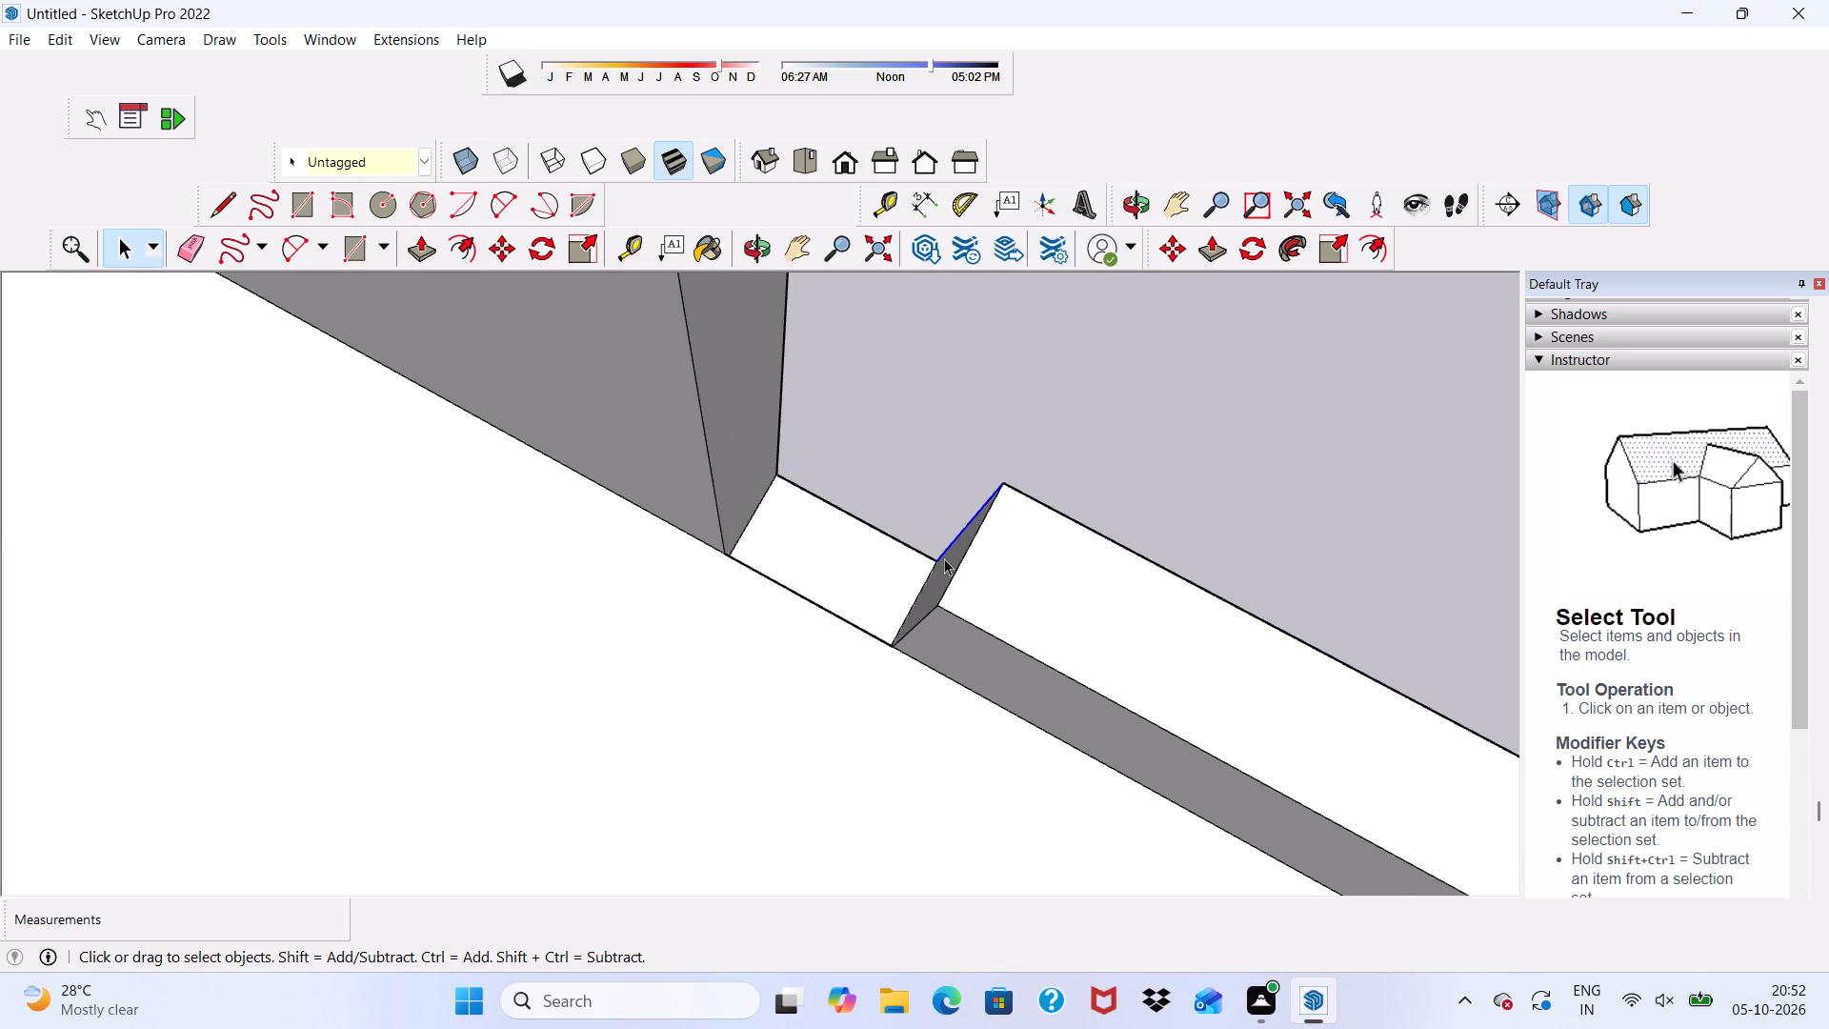
scroll(939, 561, "up", 4)
middle_click_drag(935, 567, 1051, 547)
left_click(1017, 496)
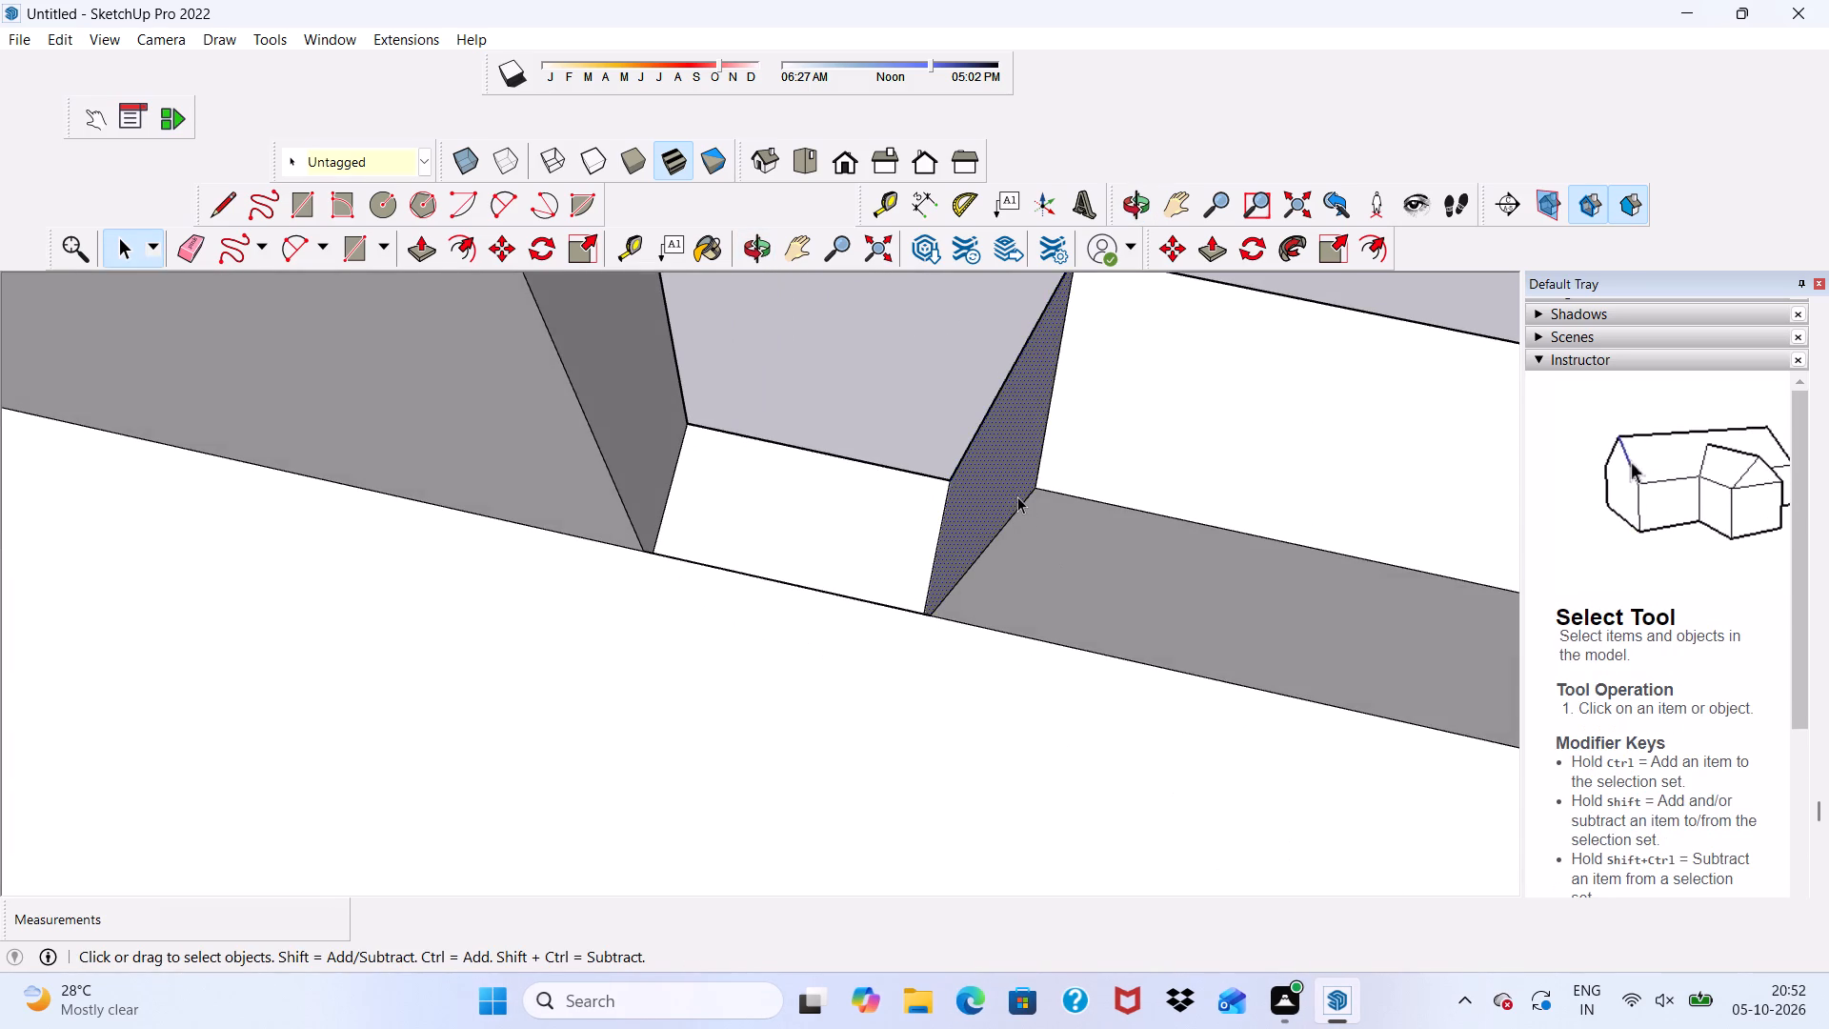
left_click(425, 232)
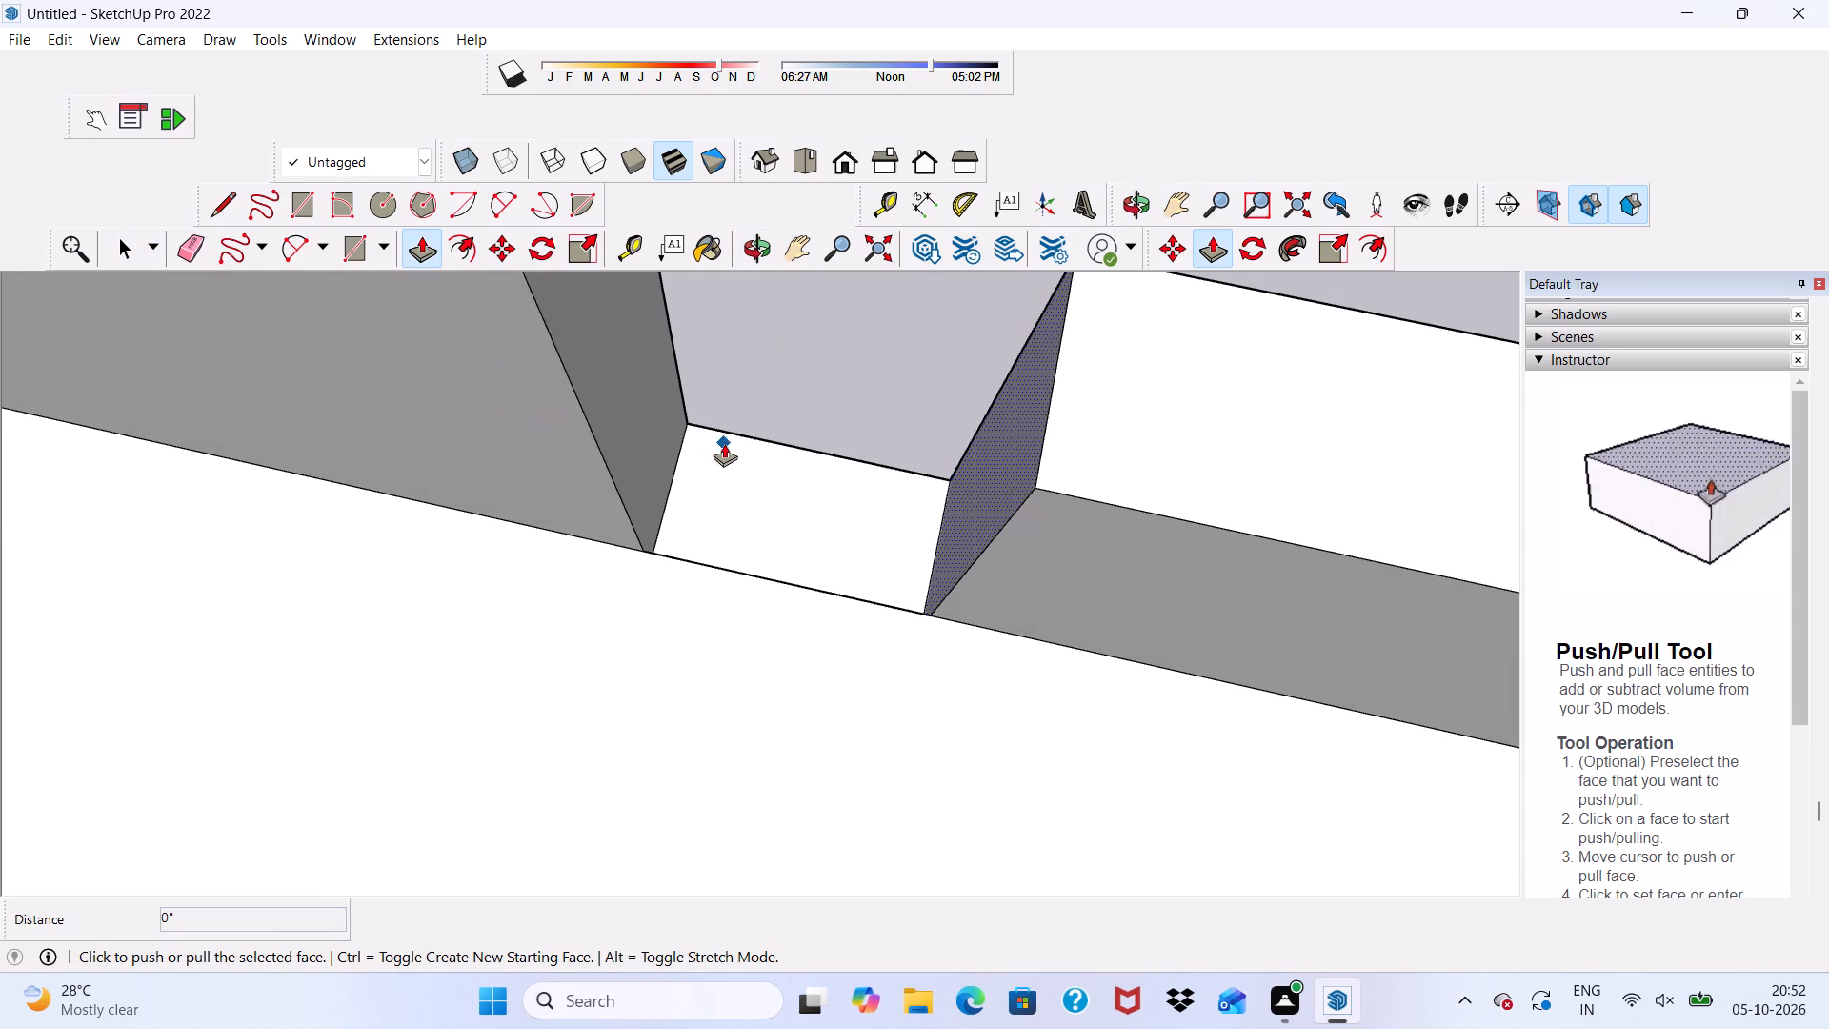
scroll(1077, 463, "up", 1)
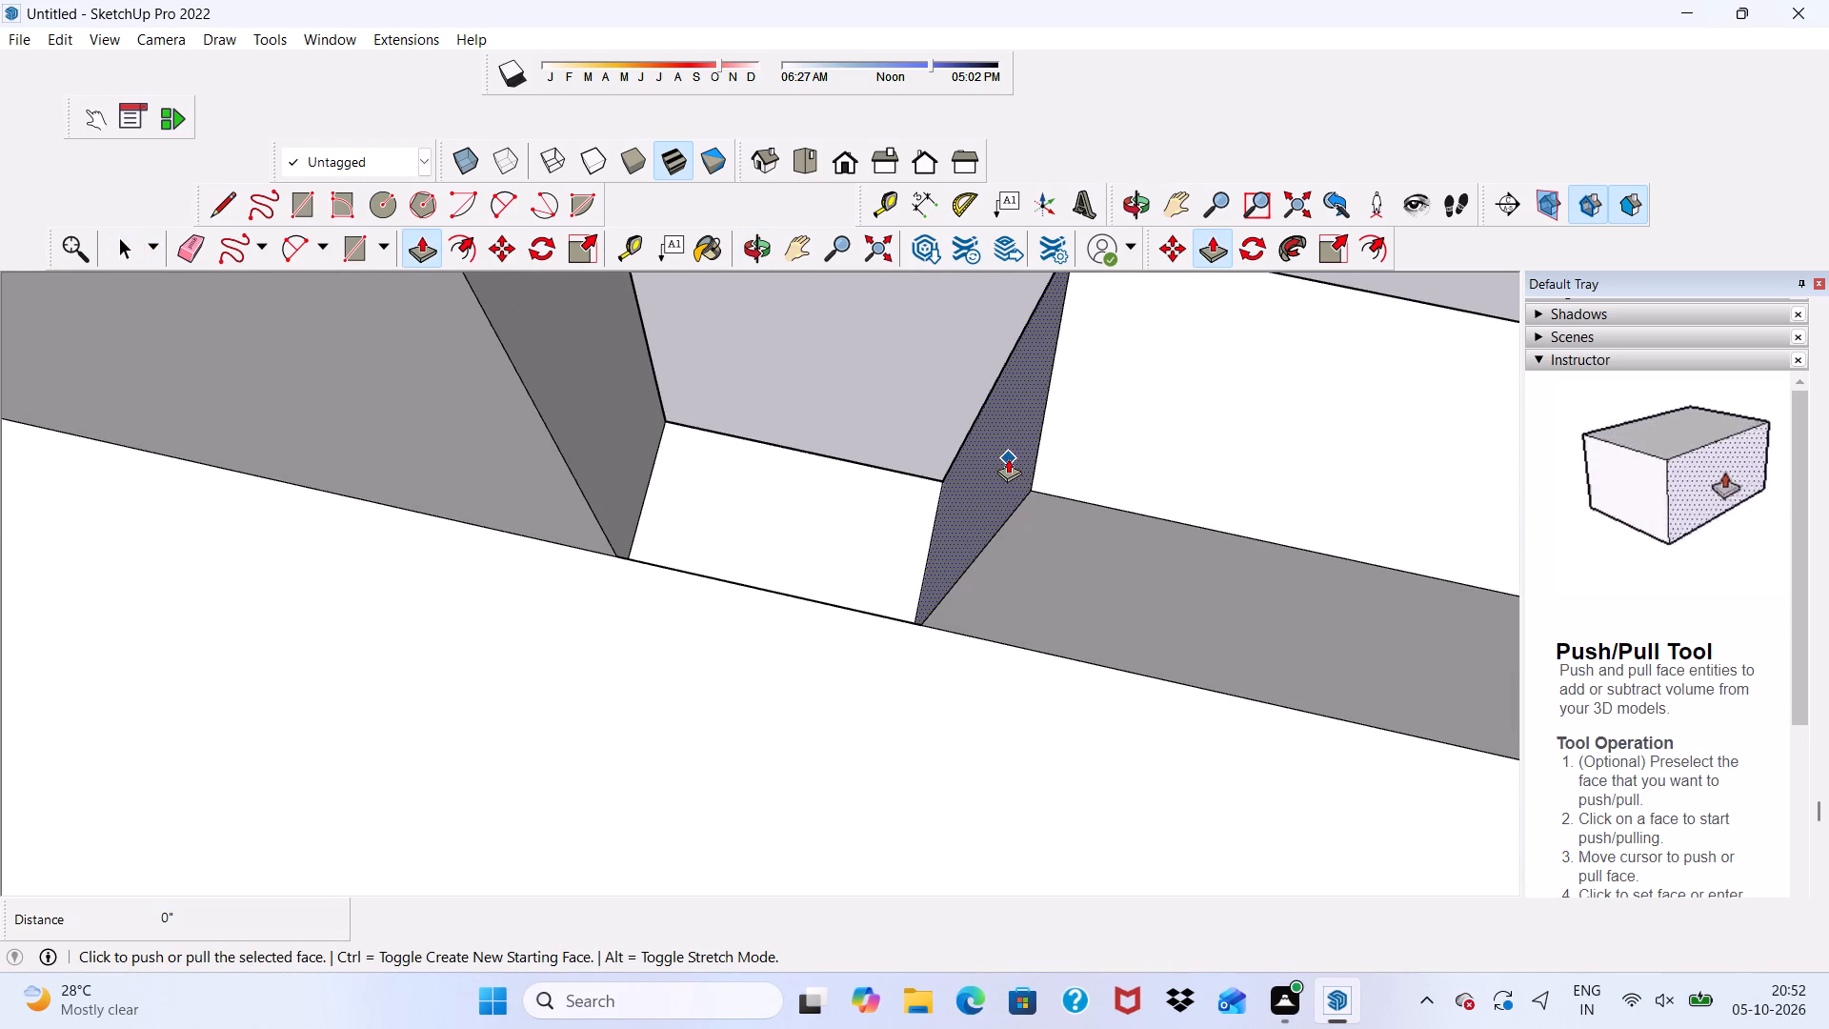
left_click(1008, 458)
left_click(554, 384)
scroll(554, 384, "down", 8)
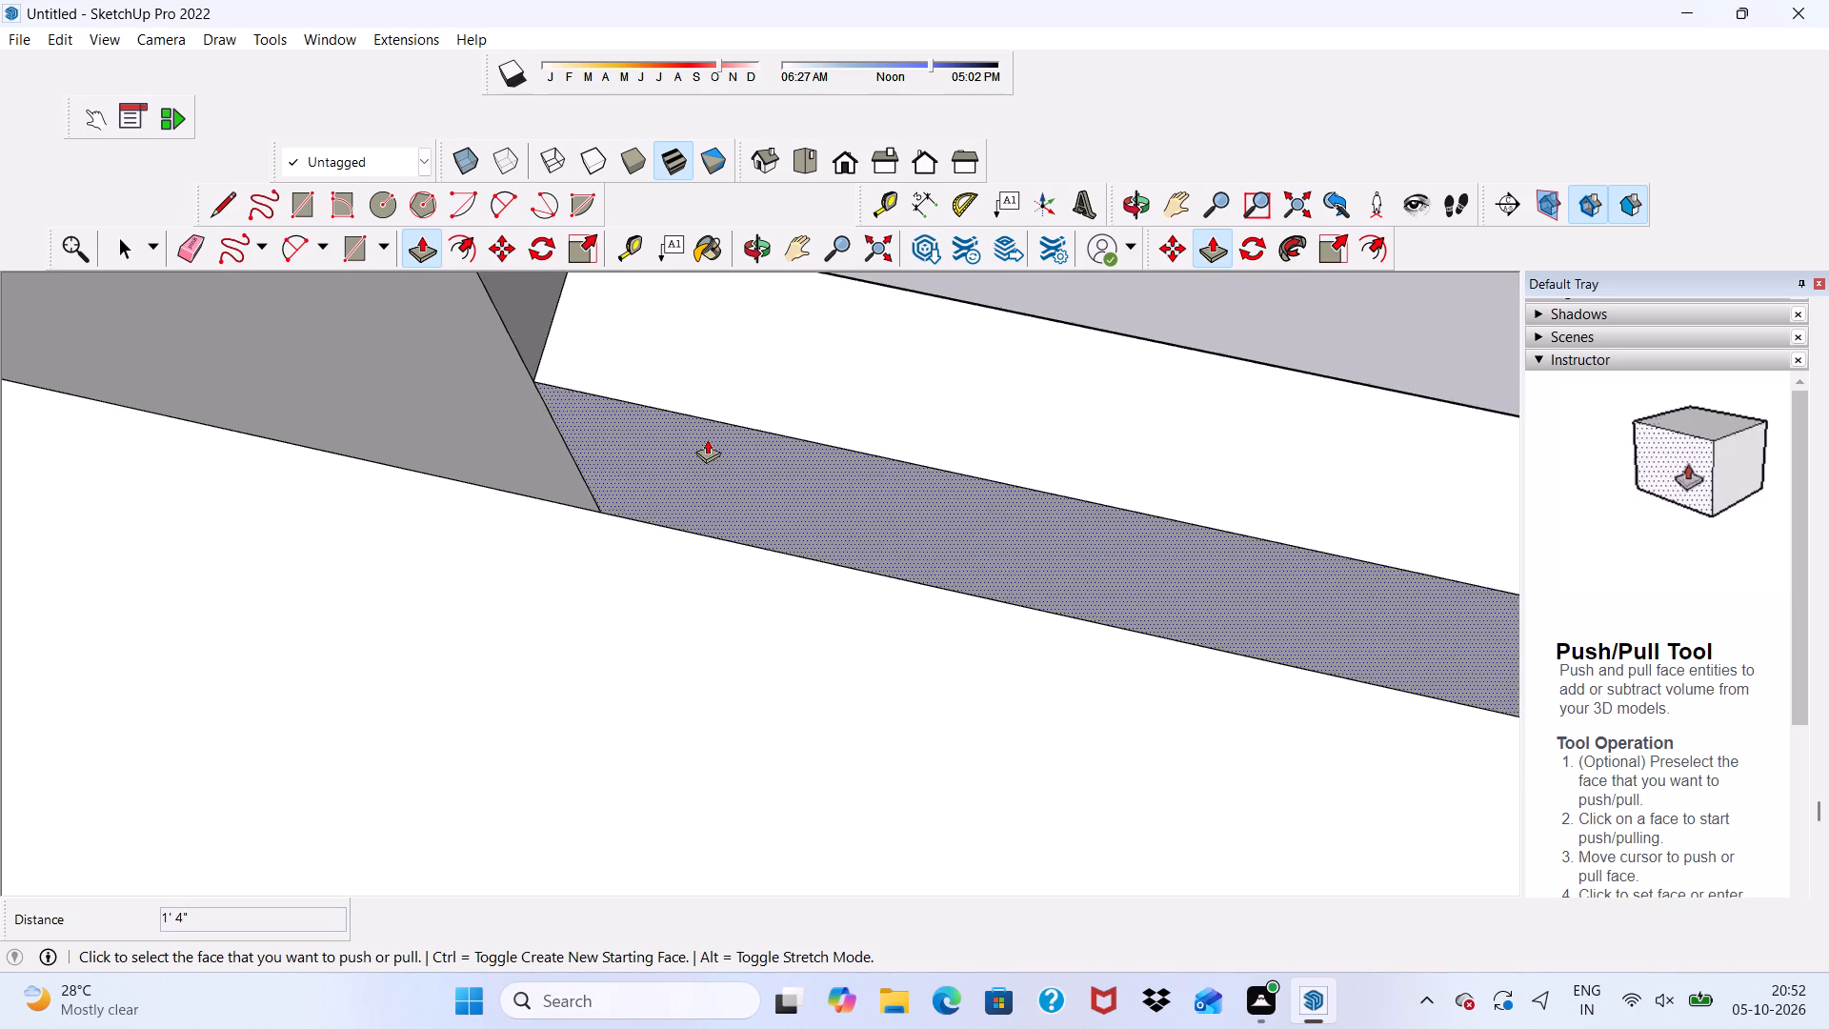
scroll(707, 439, "down", 5)
scroll(744, 436, "up", 2)
scroll(744, 436, "down", 2)
scroll(744, 436, "up", 1)
scroll(744, 436, "down", 2)
scroll(1085, 430, "up", 1)
scroll(1085, 430, "down", 1)
scroll(1085, 430, "up", 1)
scroll(1085, 430, "down", 13)
key("space")
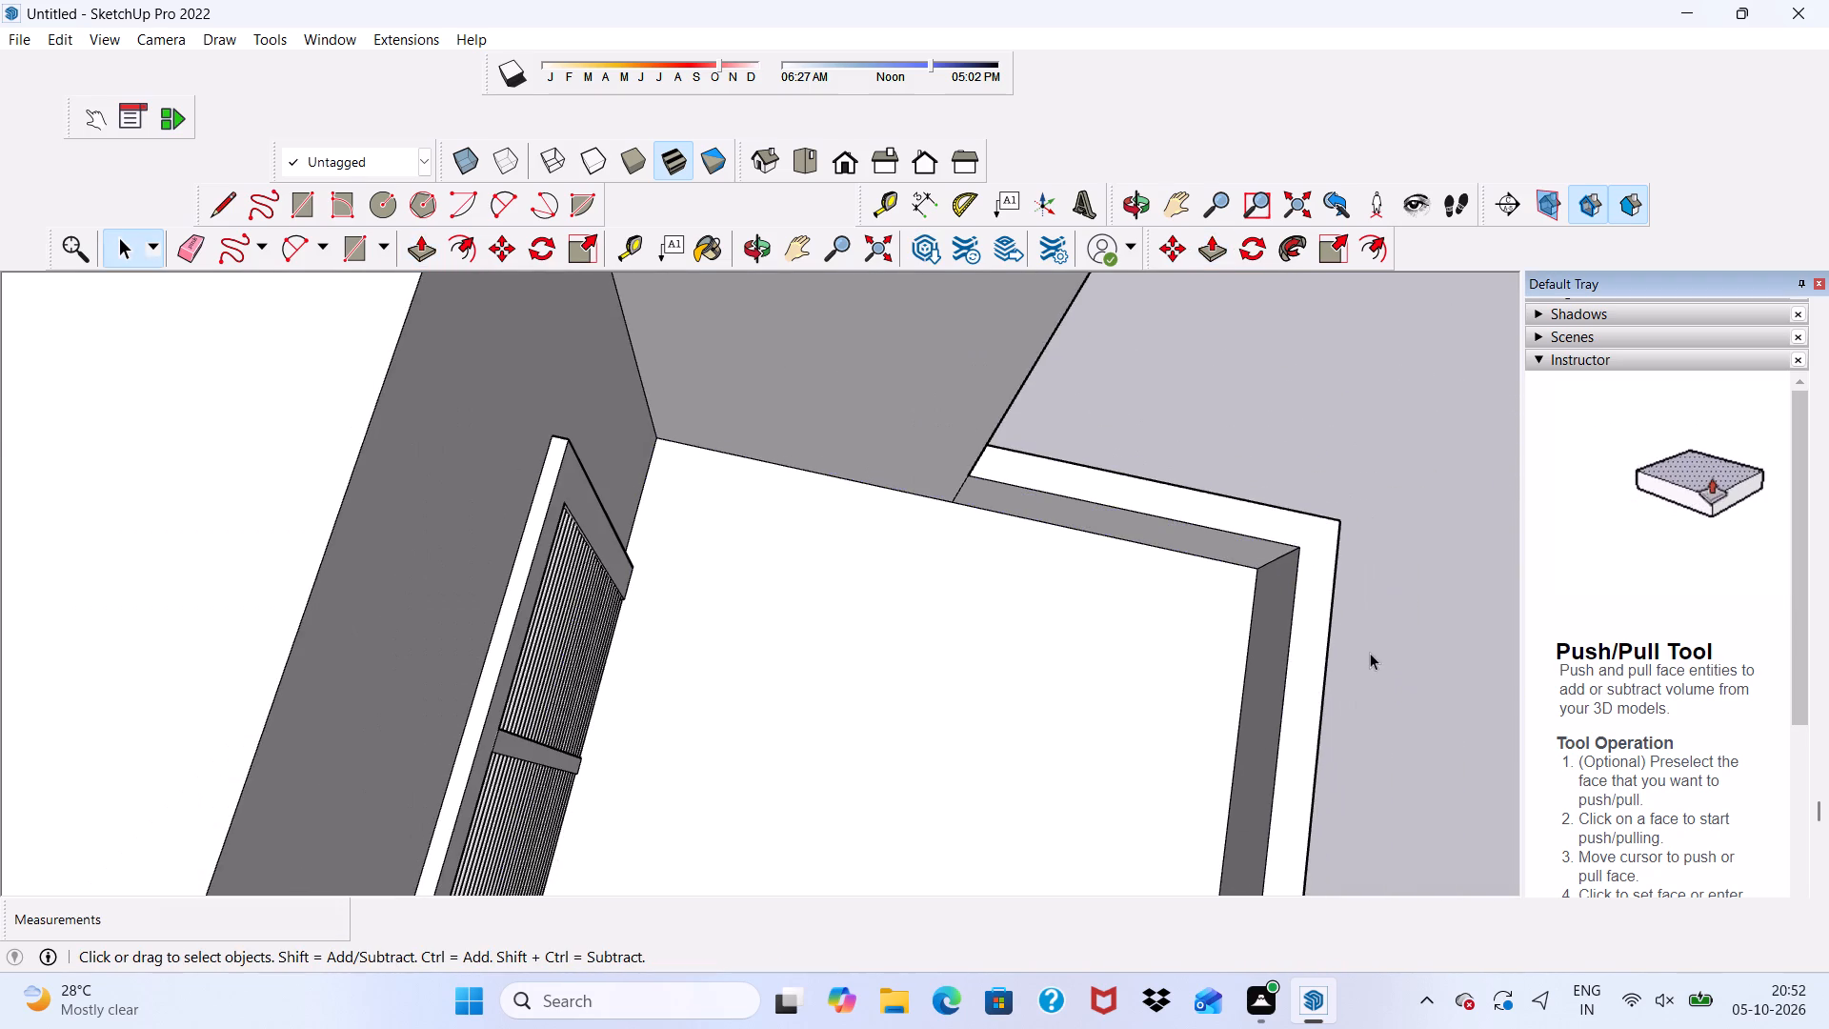
Examine the closed parapet corner and the whole front facade from several angles.
scroll(1367, 645, "down", 4)
middle_click_drag(1367, 644, 860, 316)
scroll(859, 316, "down", 6)
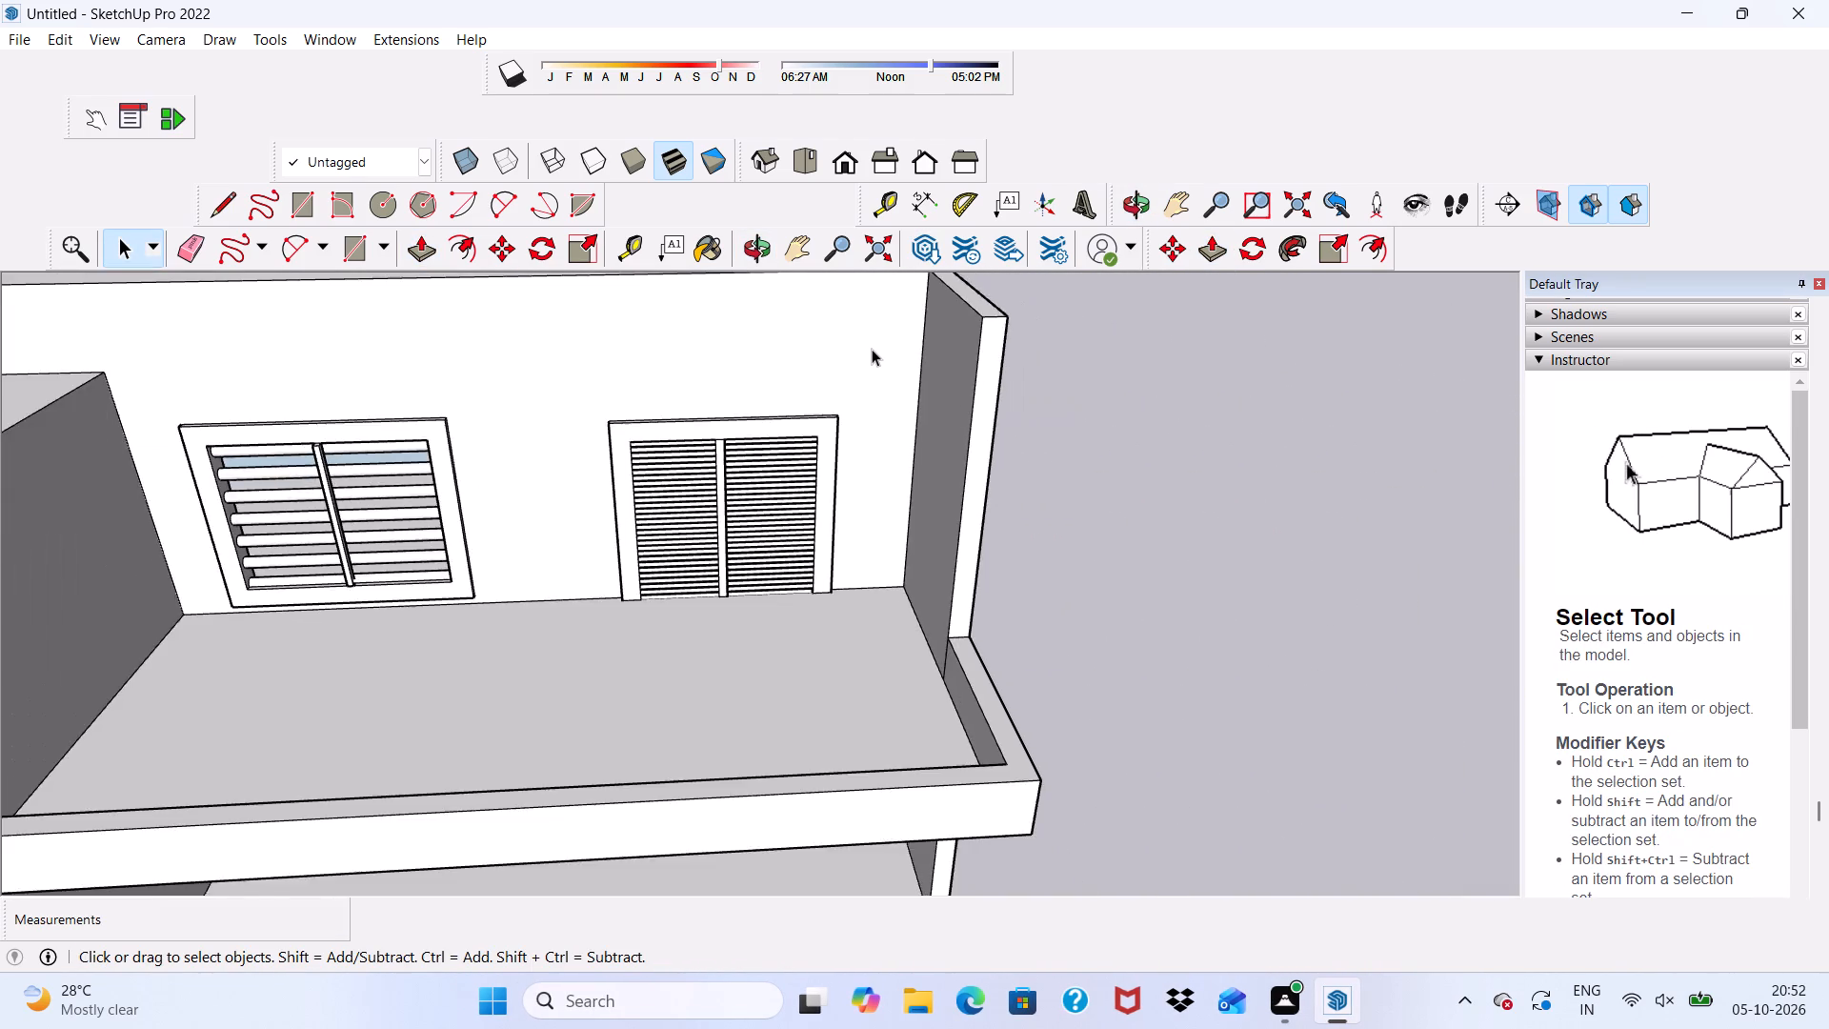
scroll(872, 349, "down", 14)
middle_click_drag(1033, 426, 956, 314)
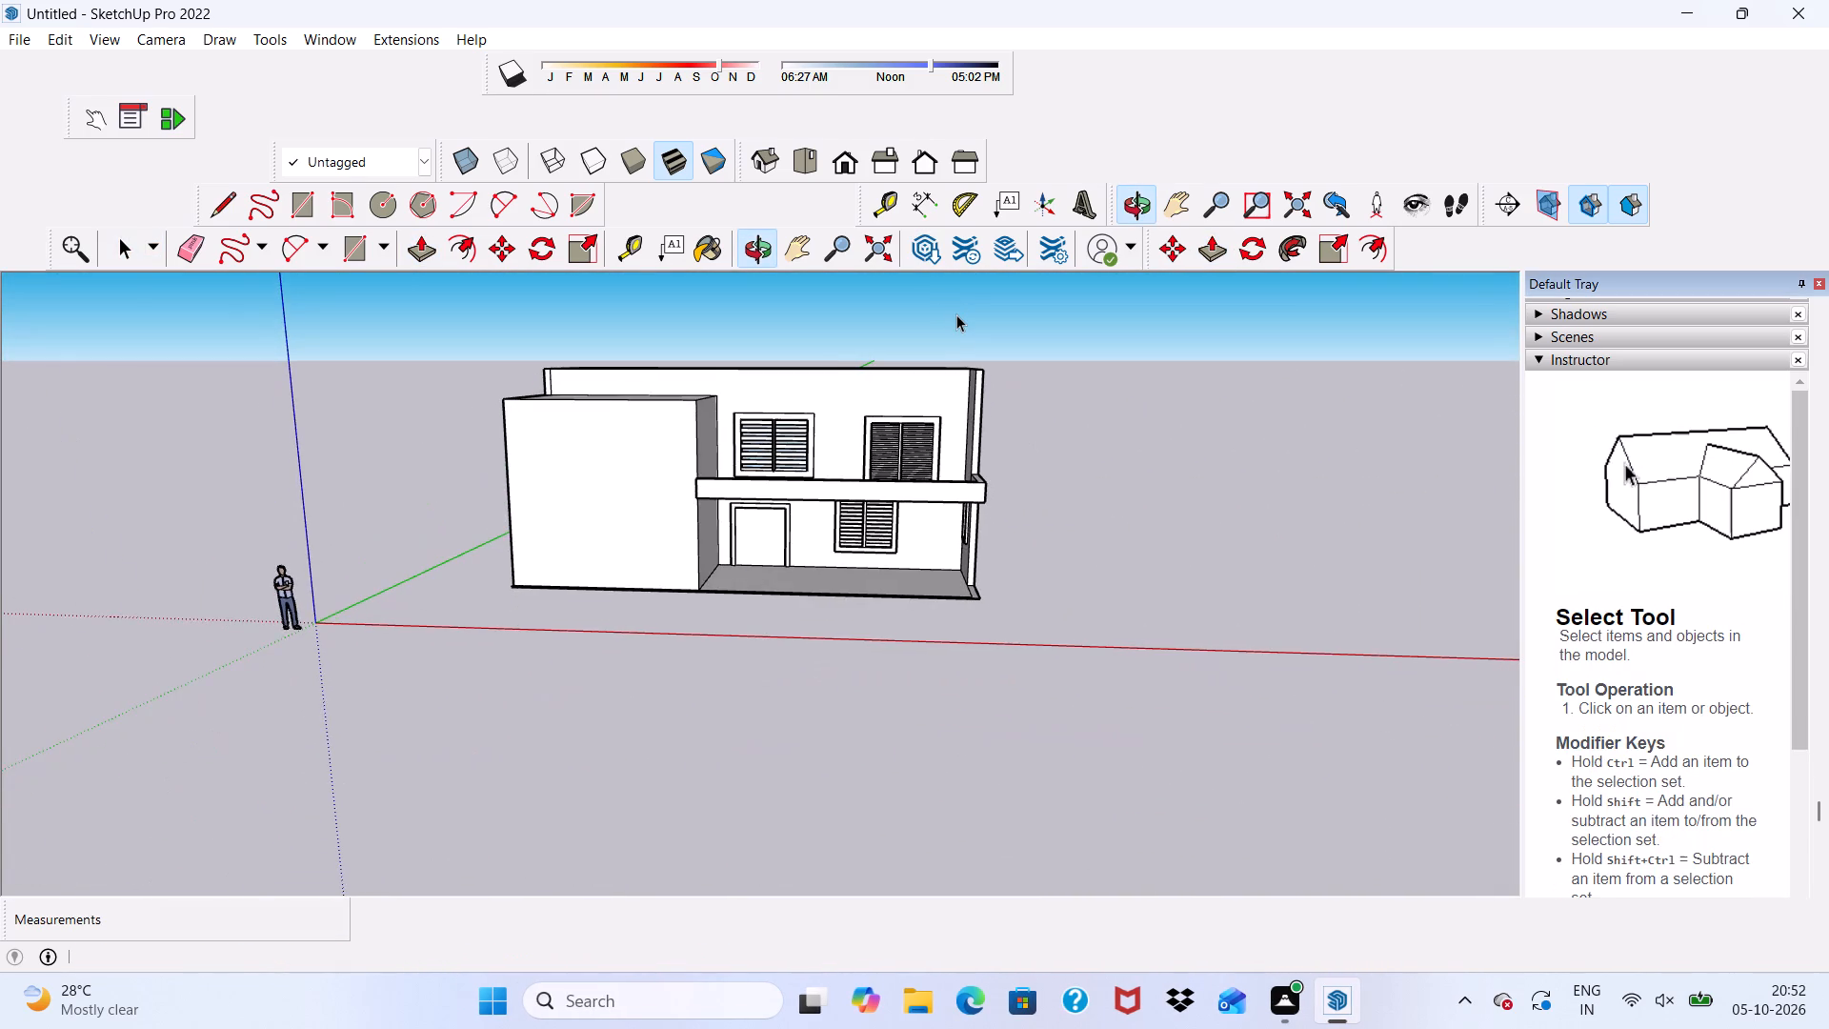
scroll(956, 314, "up", 2)
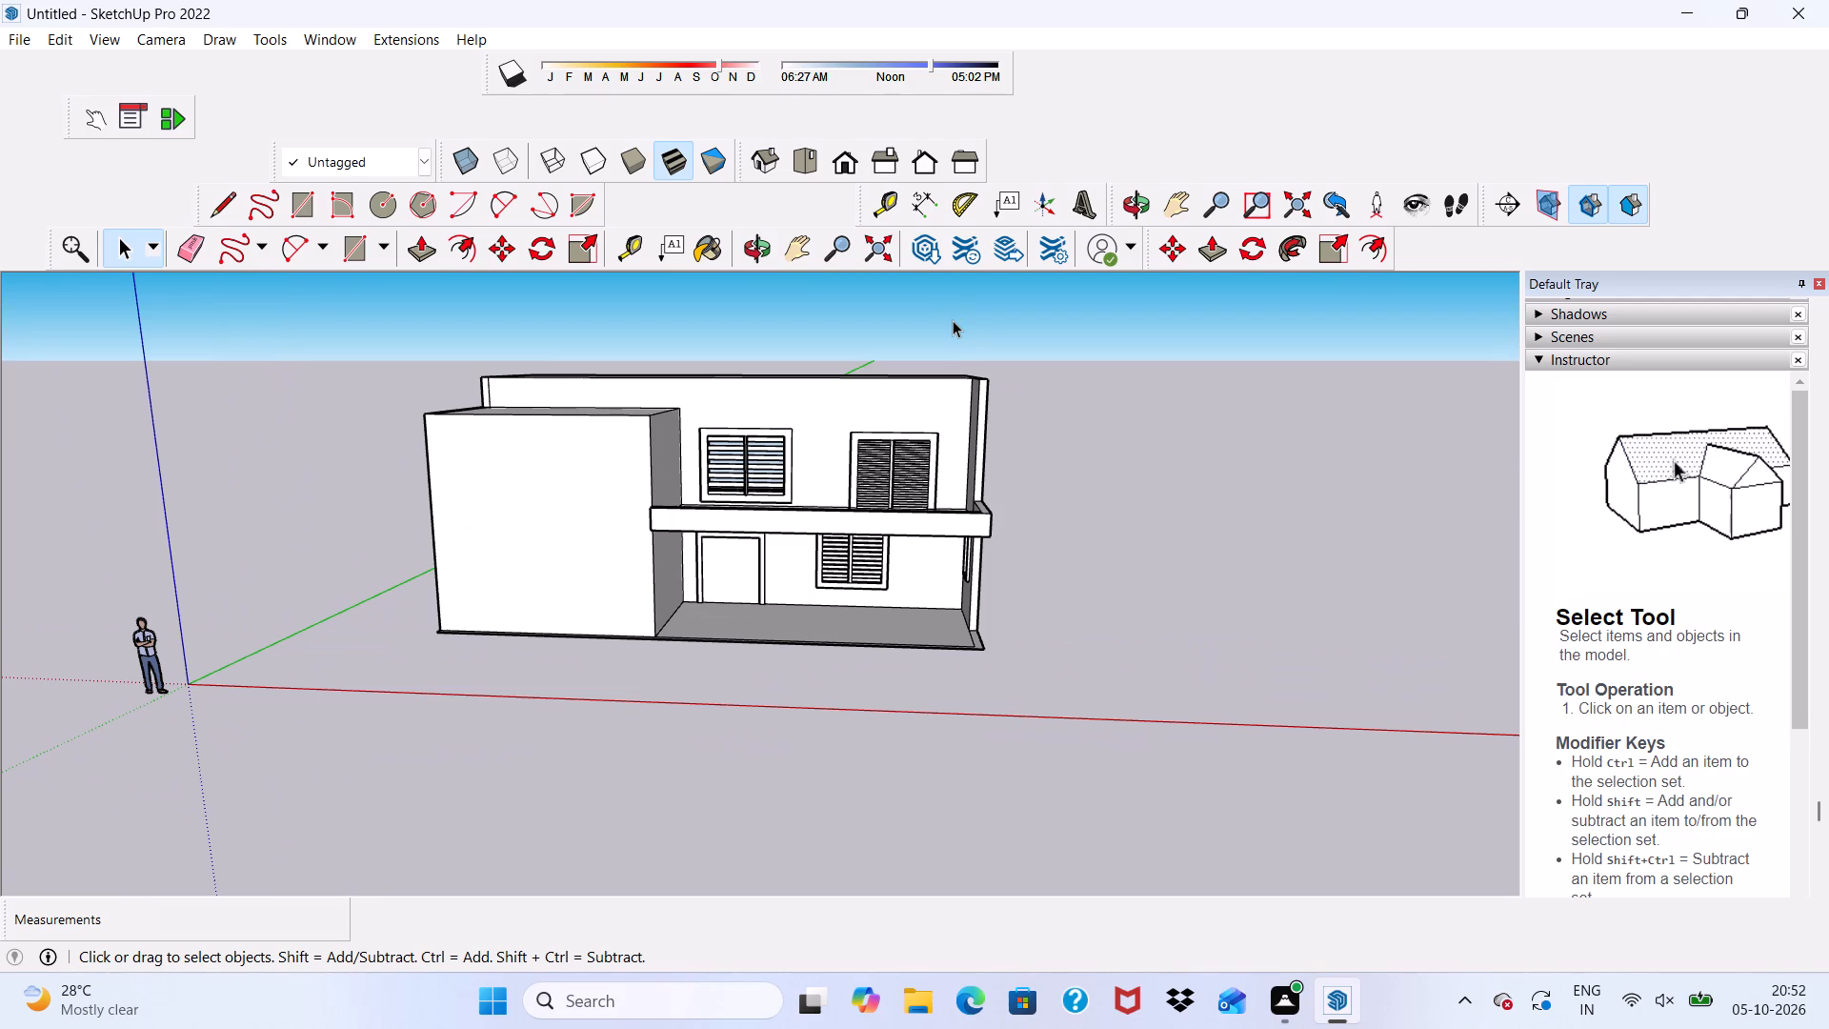
scroll(953, 320, "down", 2)
scroll(541, 557, "up", 3)
middle_click_drag(565, 521, 728, 515)
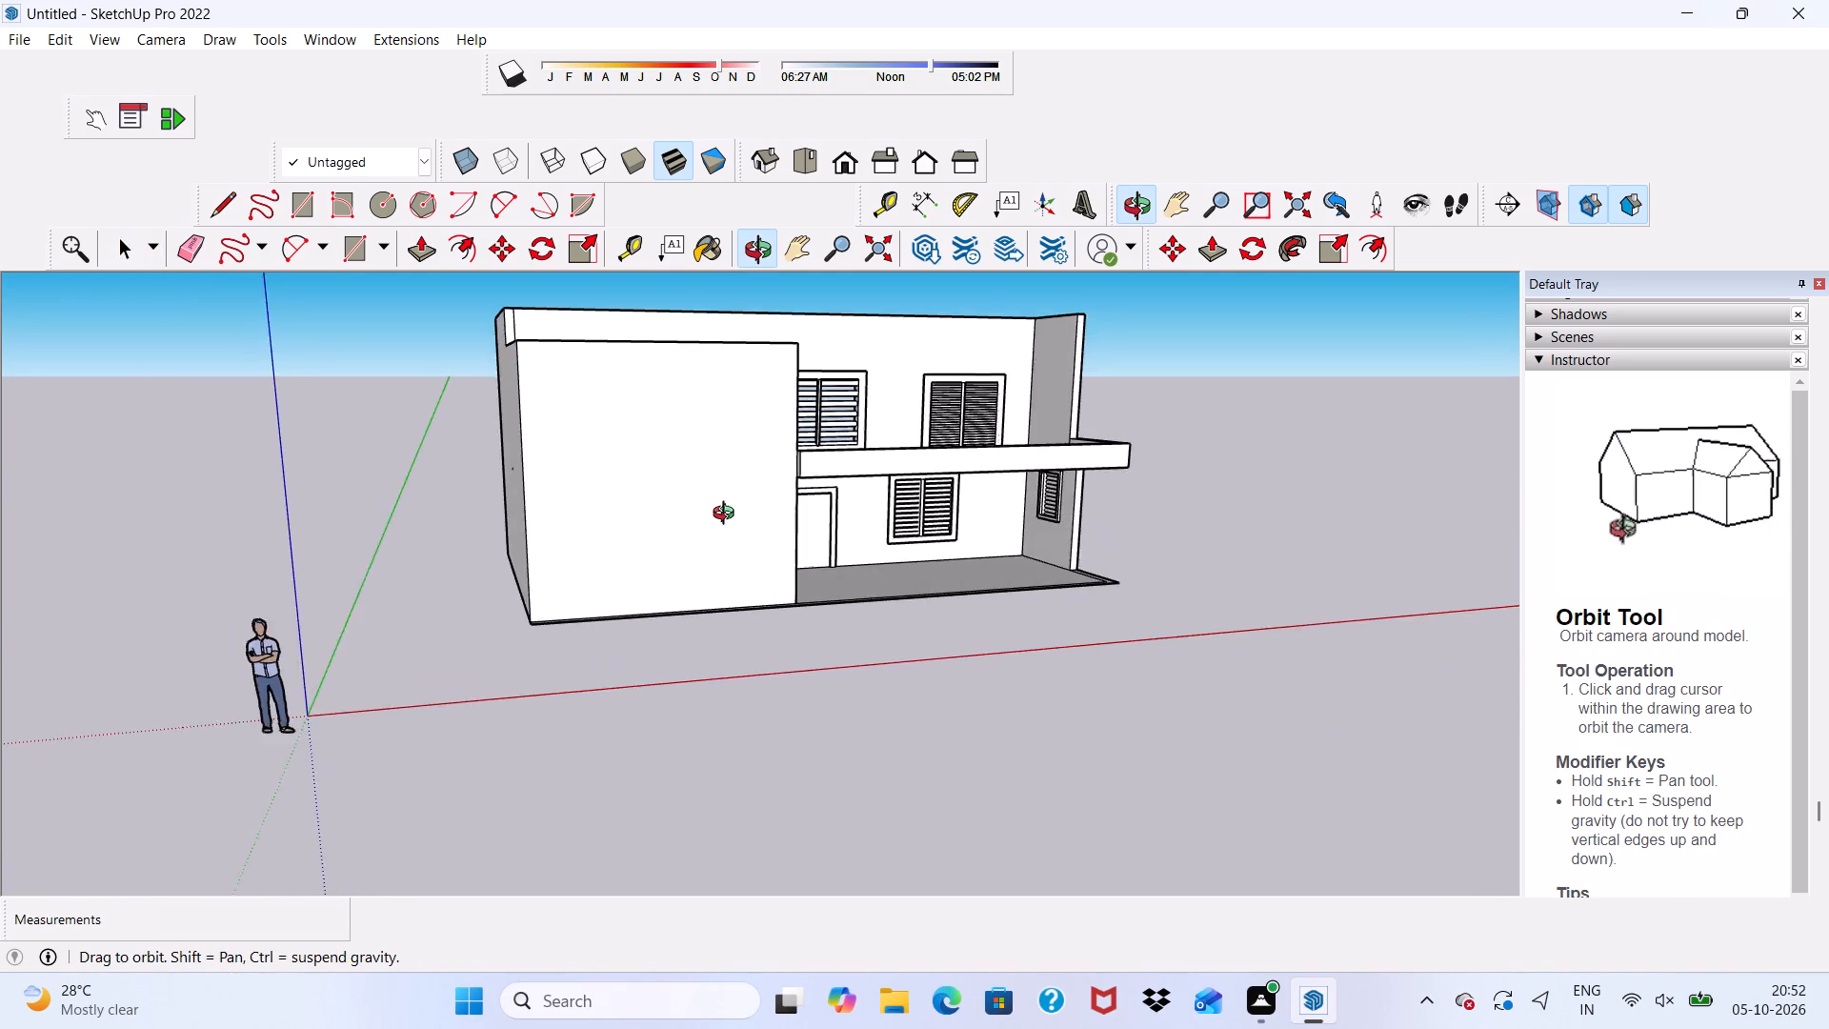
middle_click_drag(728, 515, 790, 475)
scroll(793, 473, "up", 7)
scroll(848, 431, "down", 4)
middle_click_drag(848, 431, 565, 453)
scroll(557, 469, "down", 11)
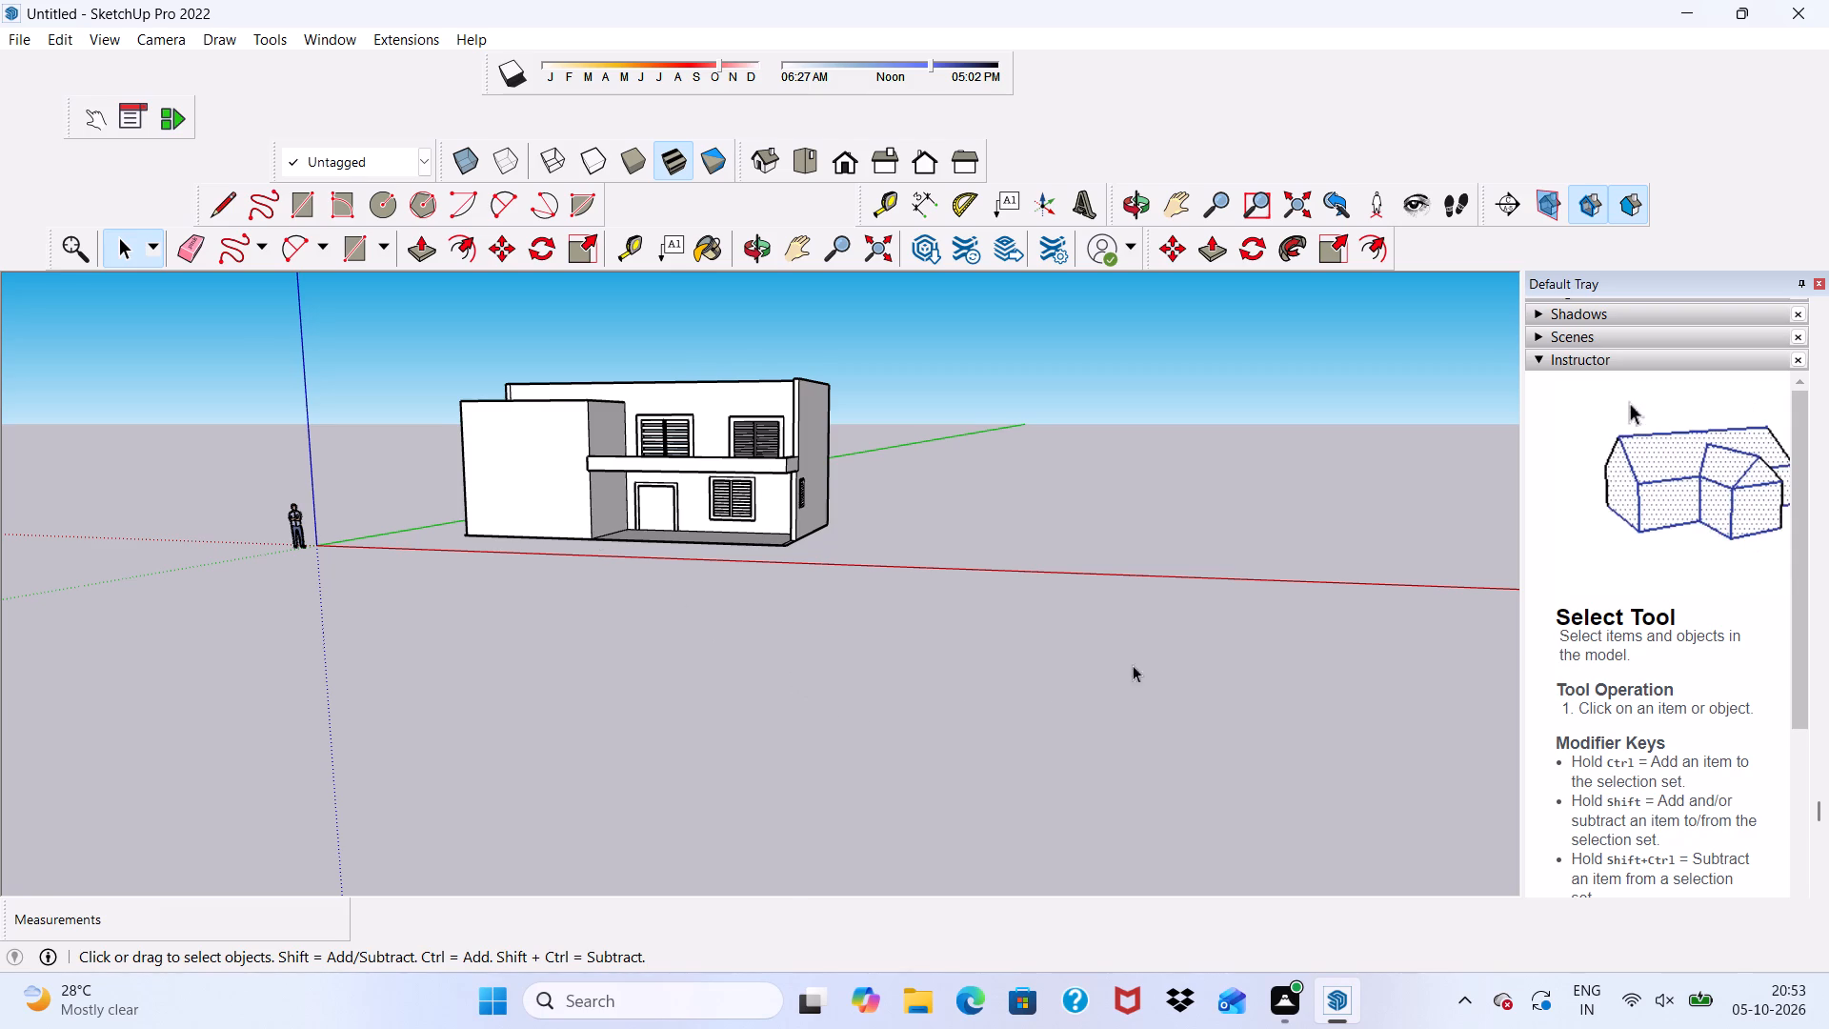
Push/Pull the upper side wall's narrow front end face forward about 7' 7" to the parapet's front edge.
scroll(864, 464, "up", 4)
scroll(748, 390, "up", 5)
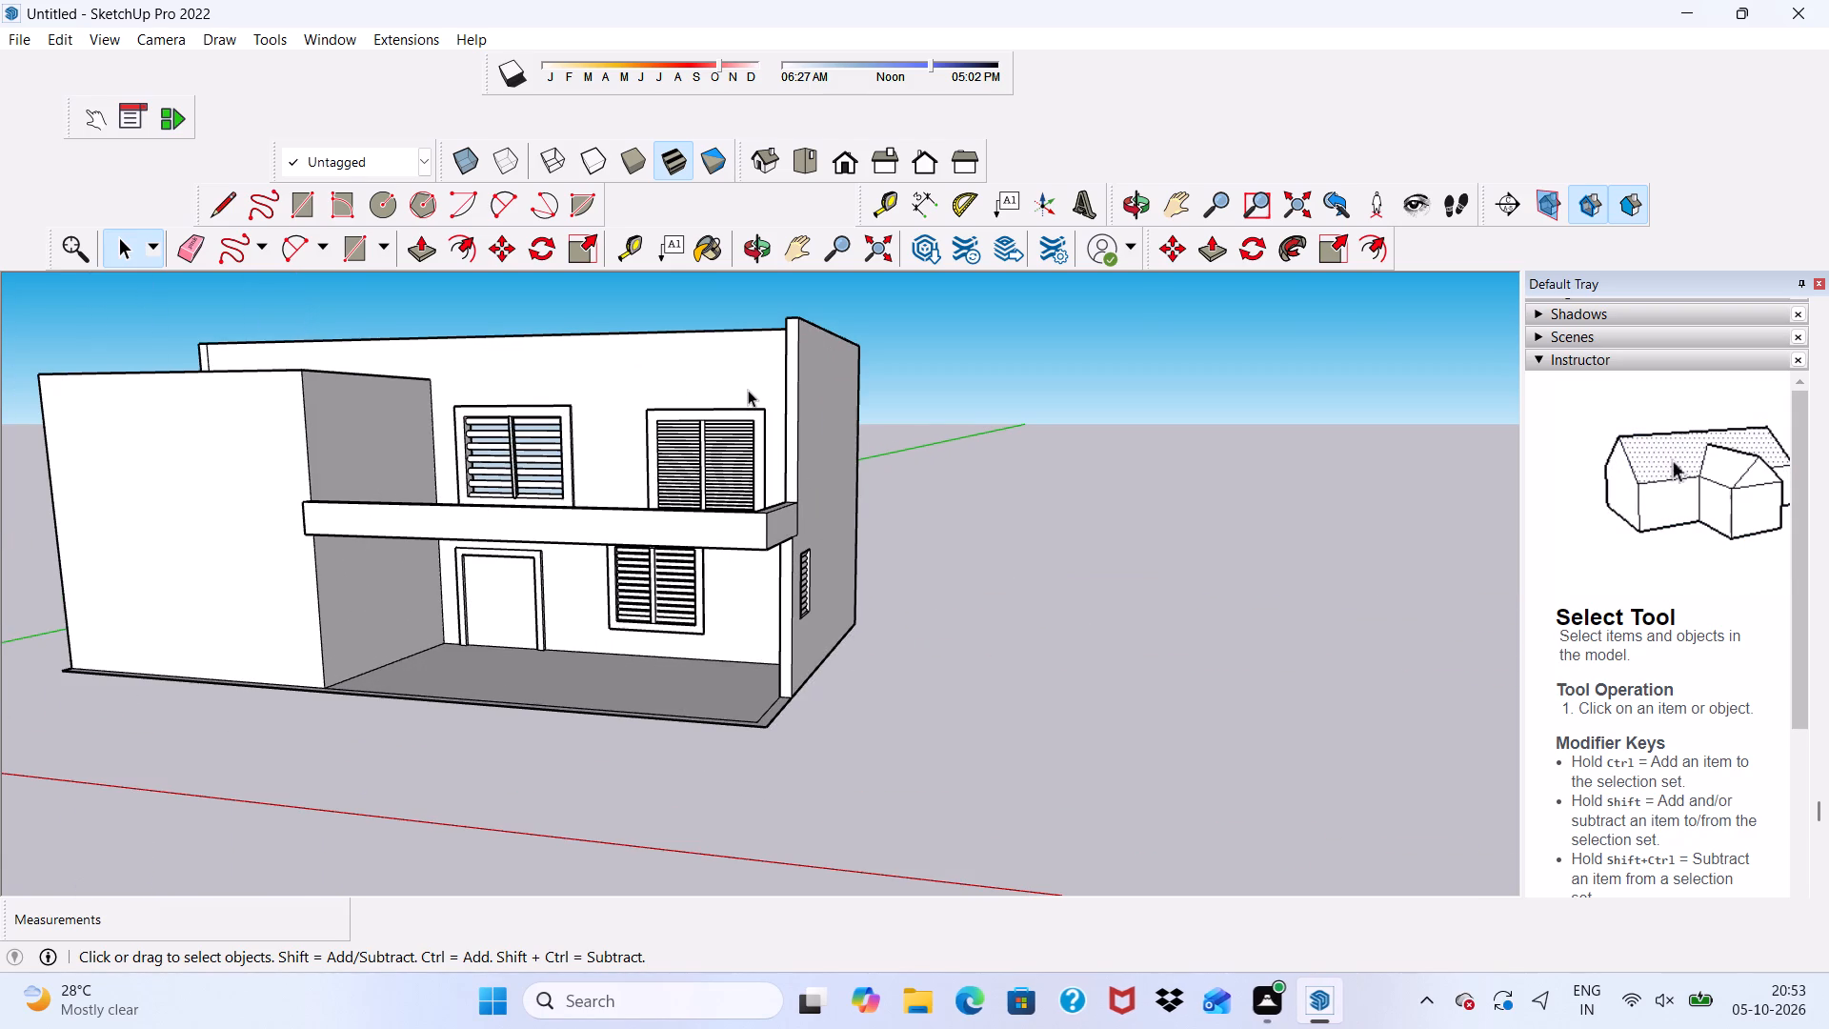
scroll(772, 378, "up", 4)
scroll(788, 509, "up", 1)
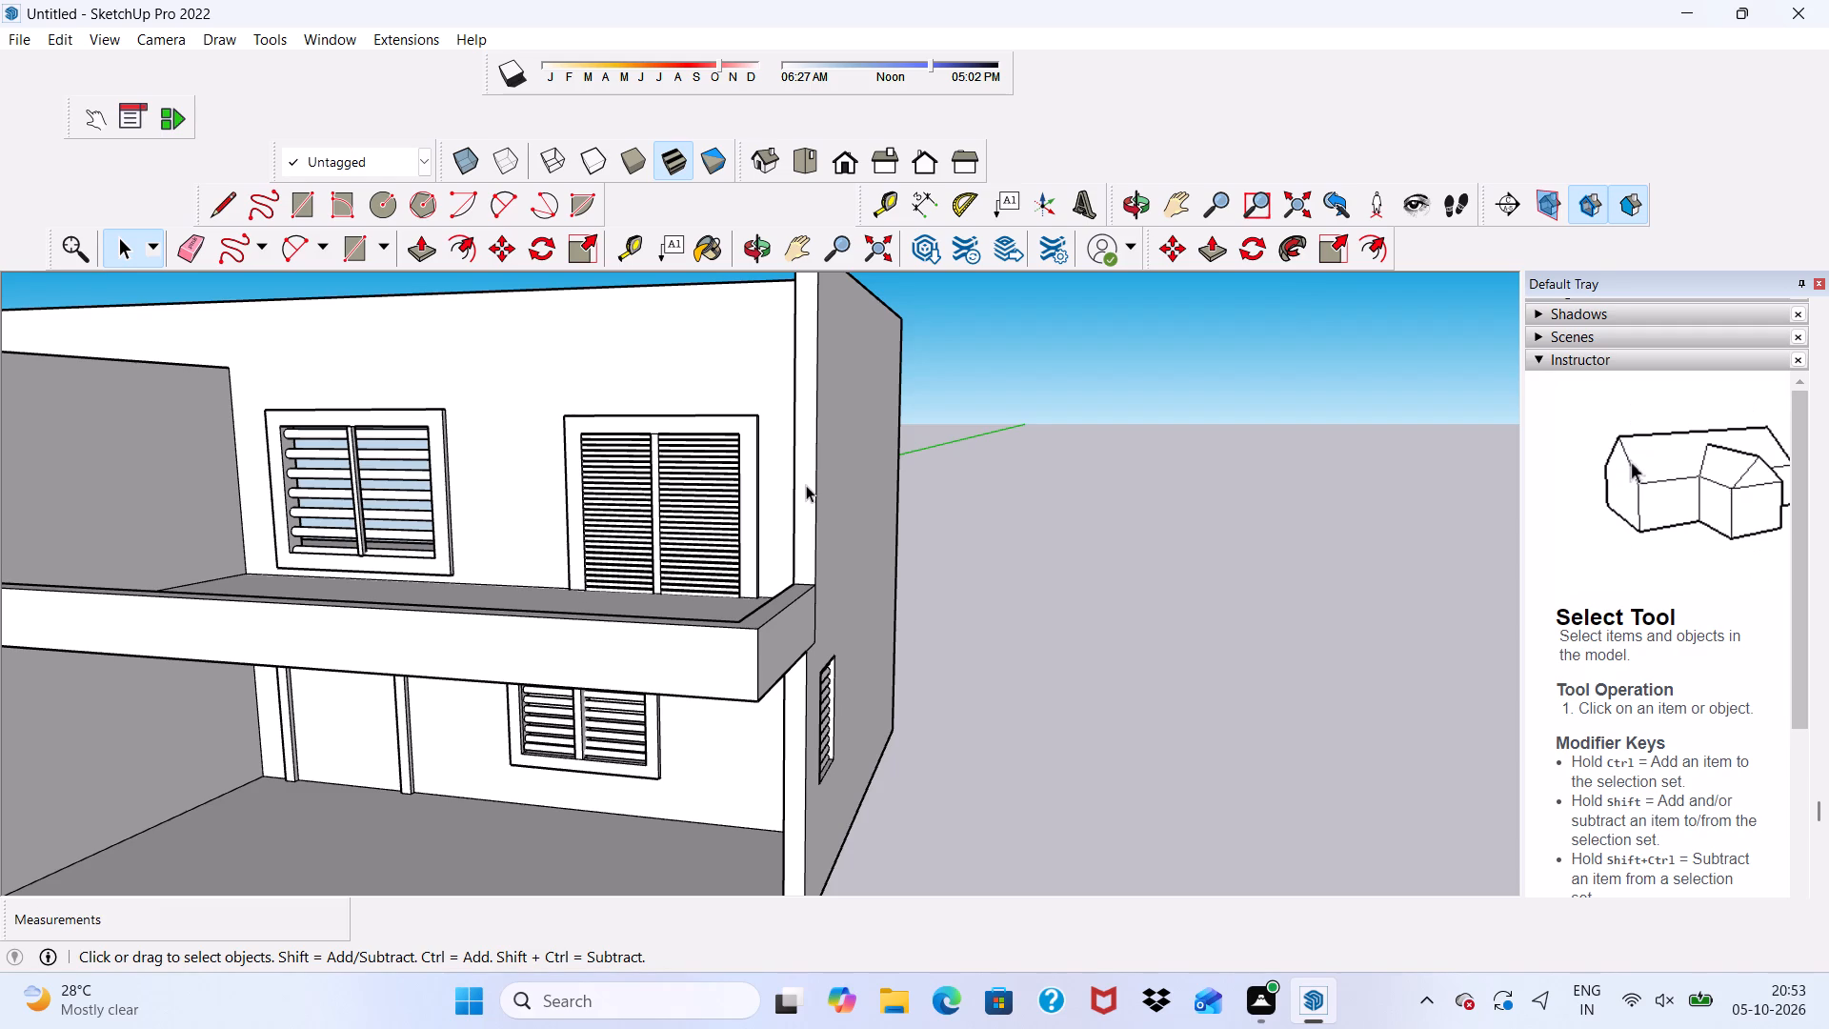
left_click(806, 485)
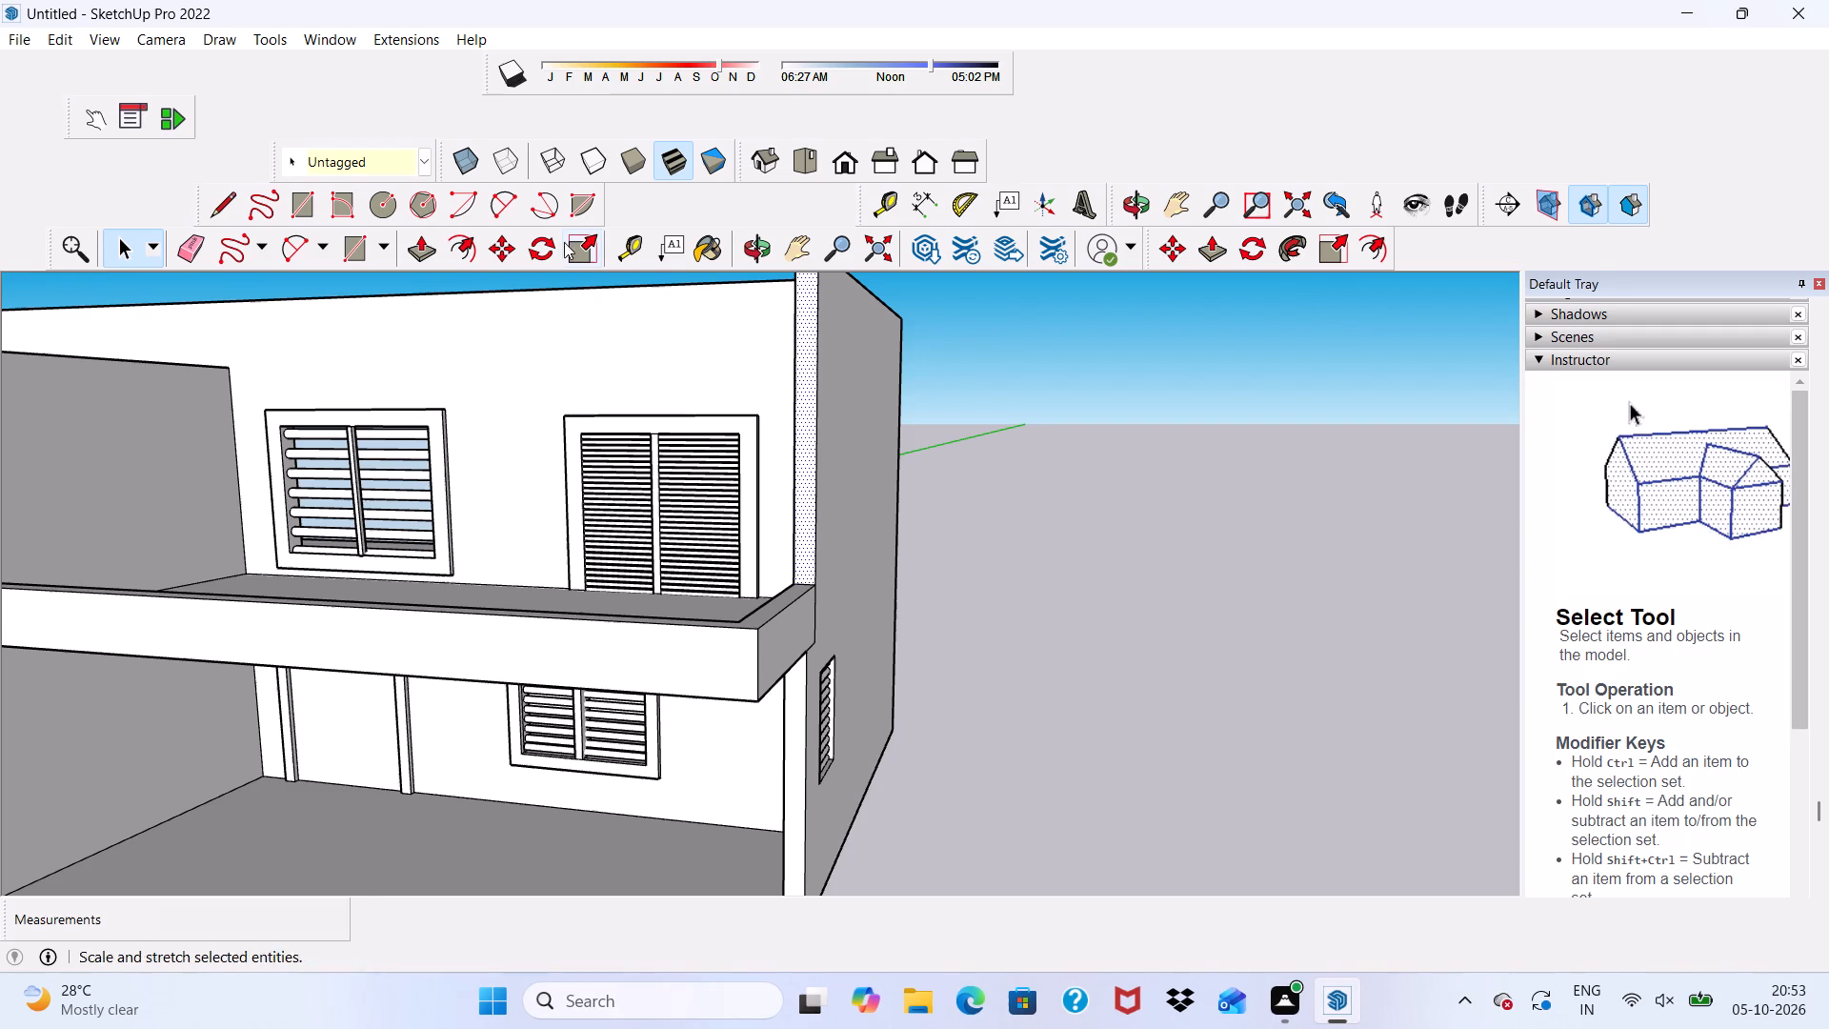
left_click(422, 248)
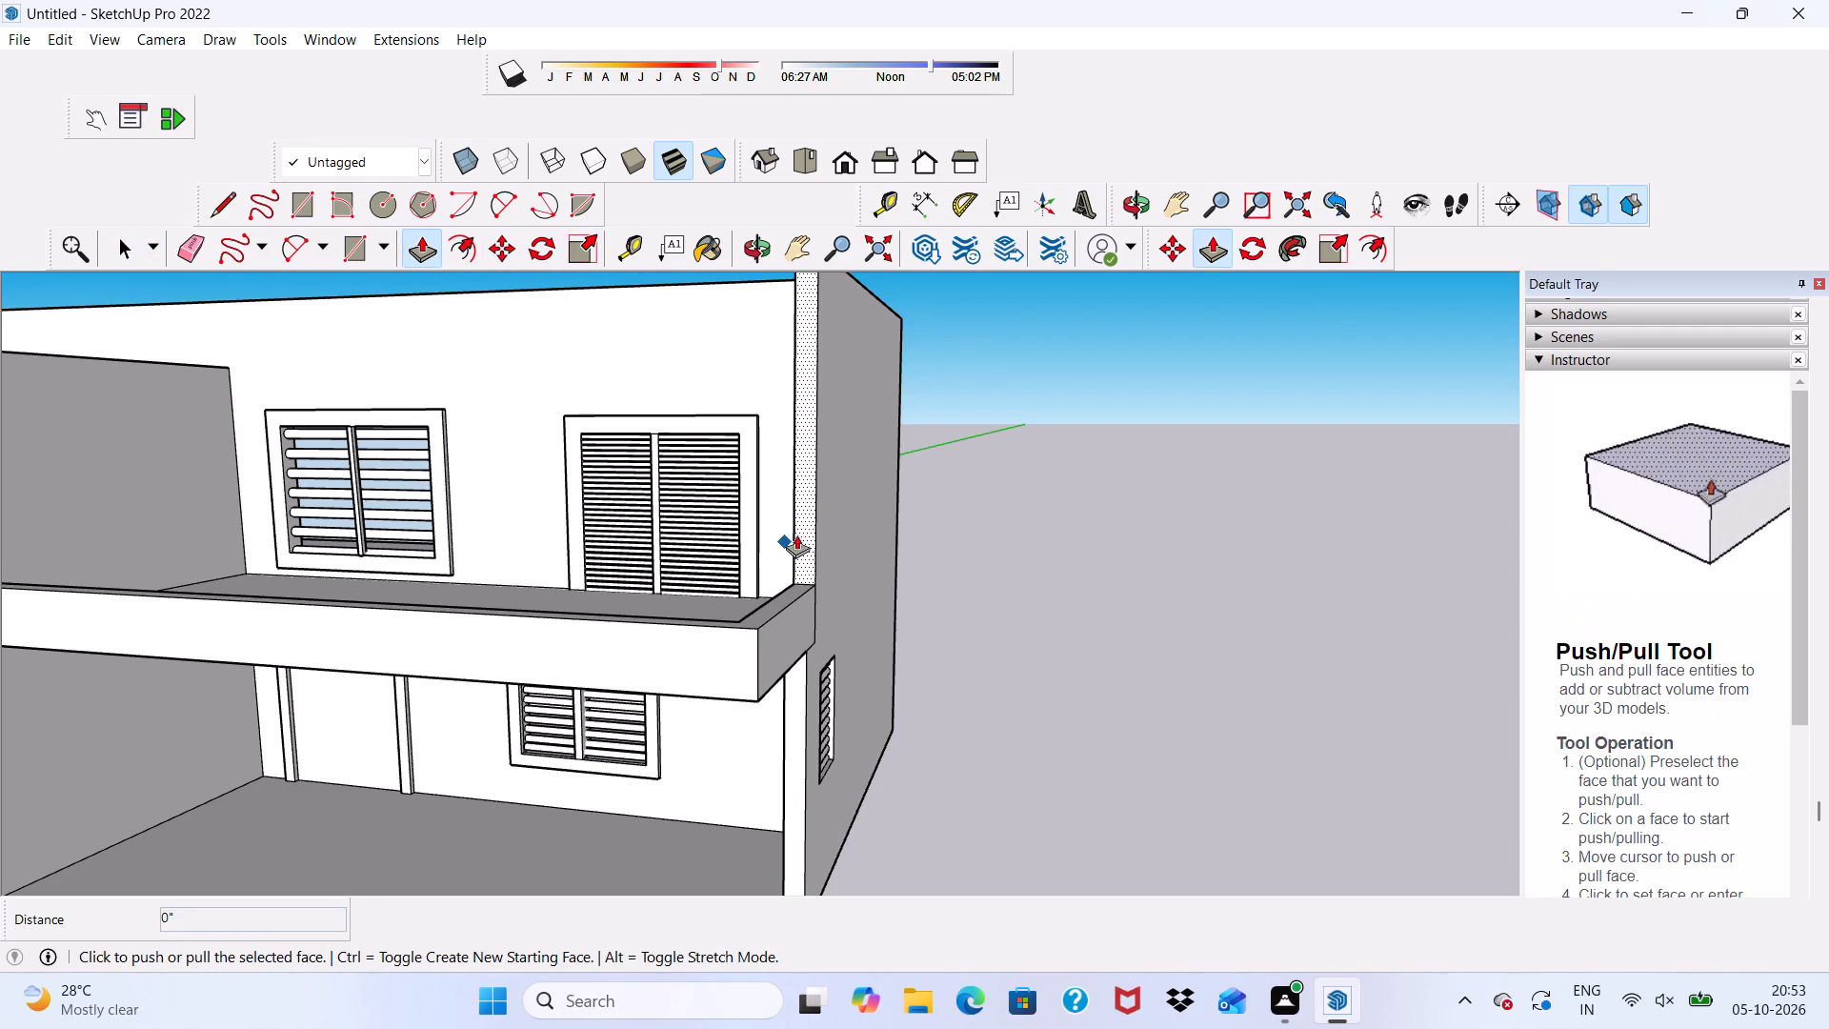
left_click_drag(799, 509, 766, 575)
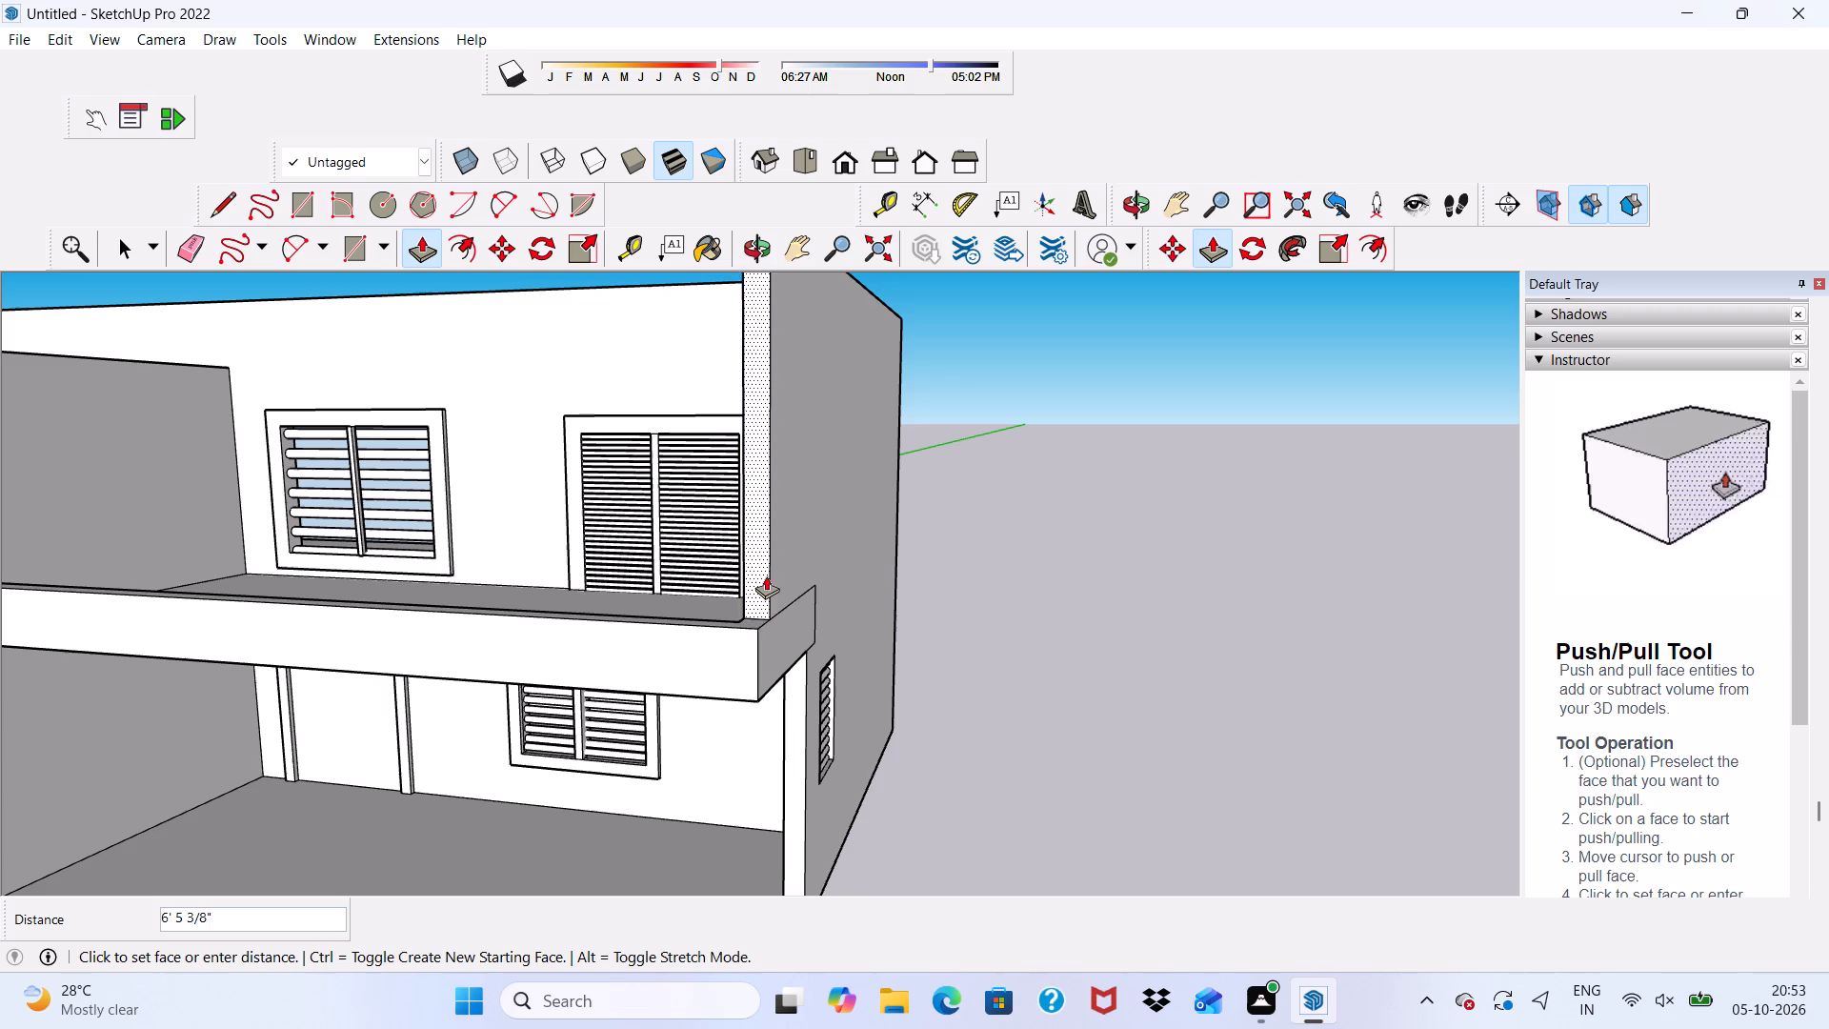
left_click_drag(766, 575, 759, 595)
Examine the extended side wall where it meets the balcony parapet and the roof edge.
scroll(759, 596, "down", 4)
middle_click_drag(759, 596, 812, 693)
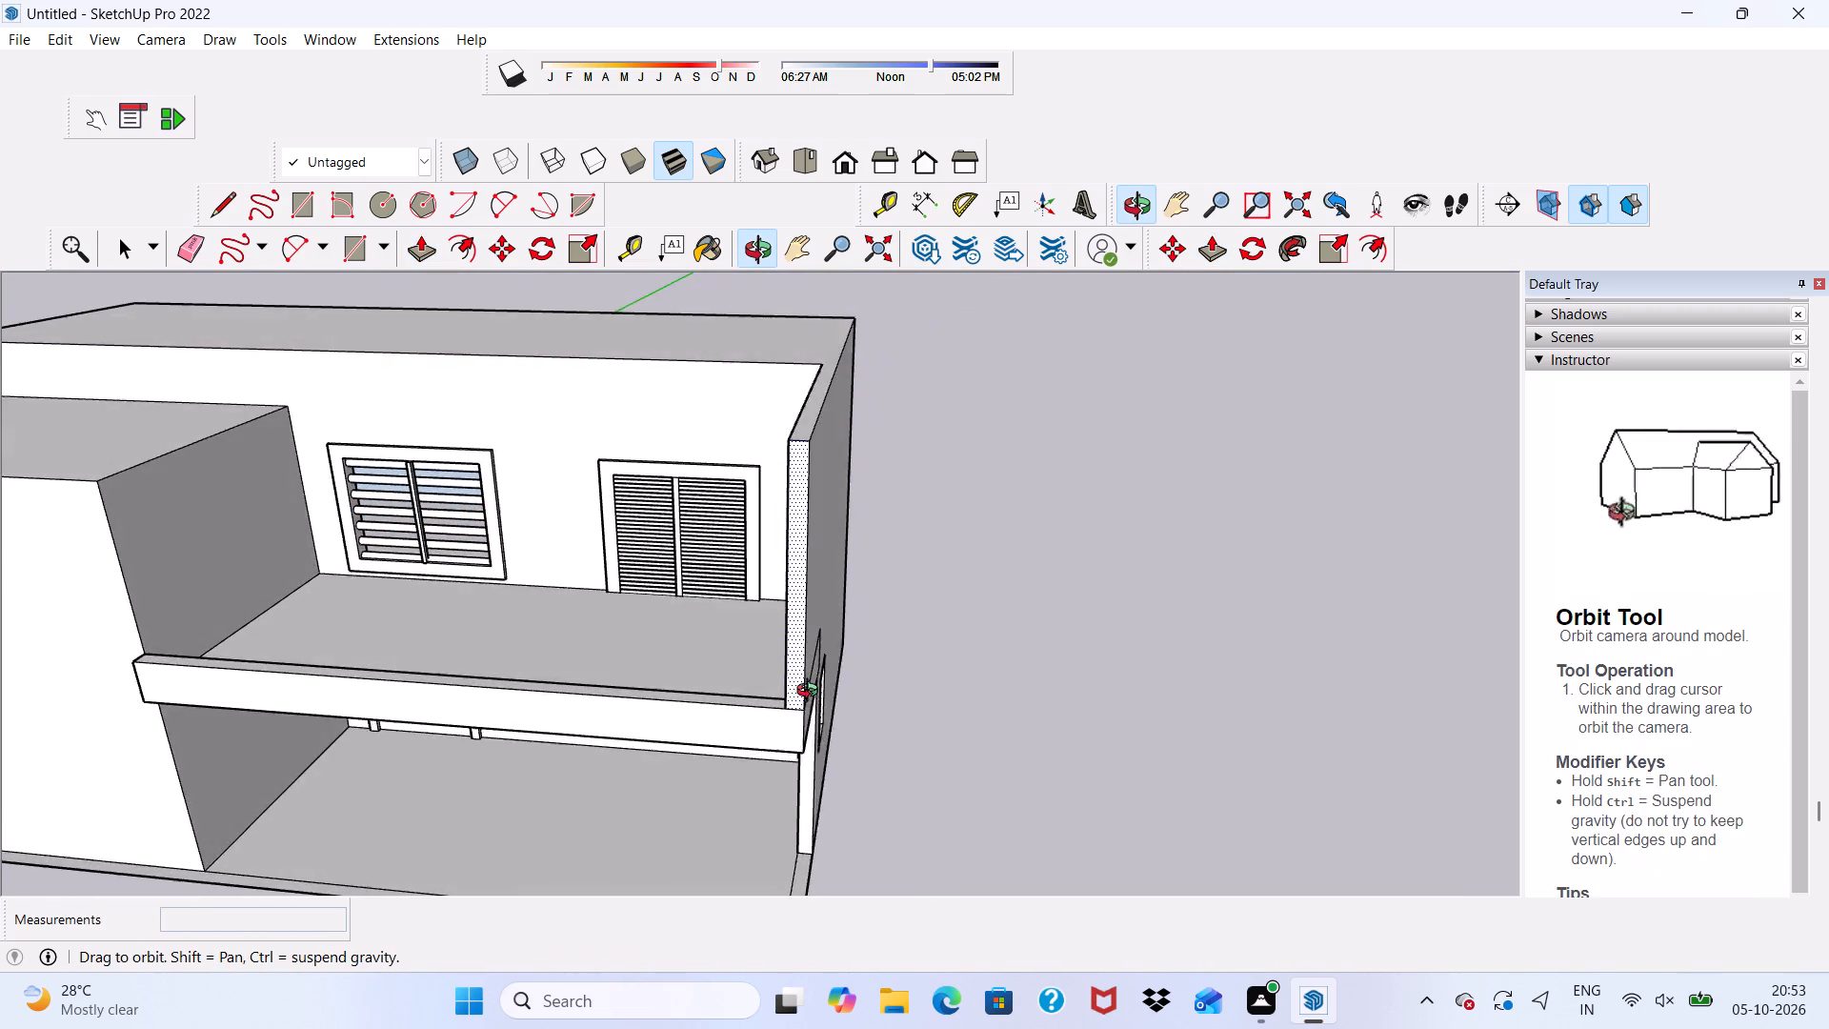
middle_click_drag(812, 693, 844, 663)
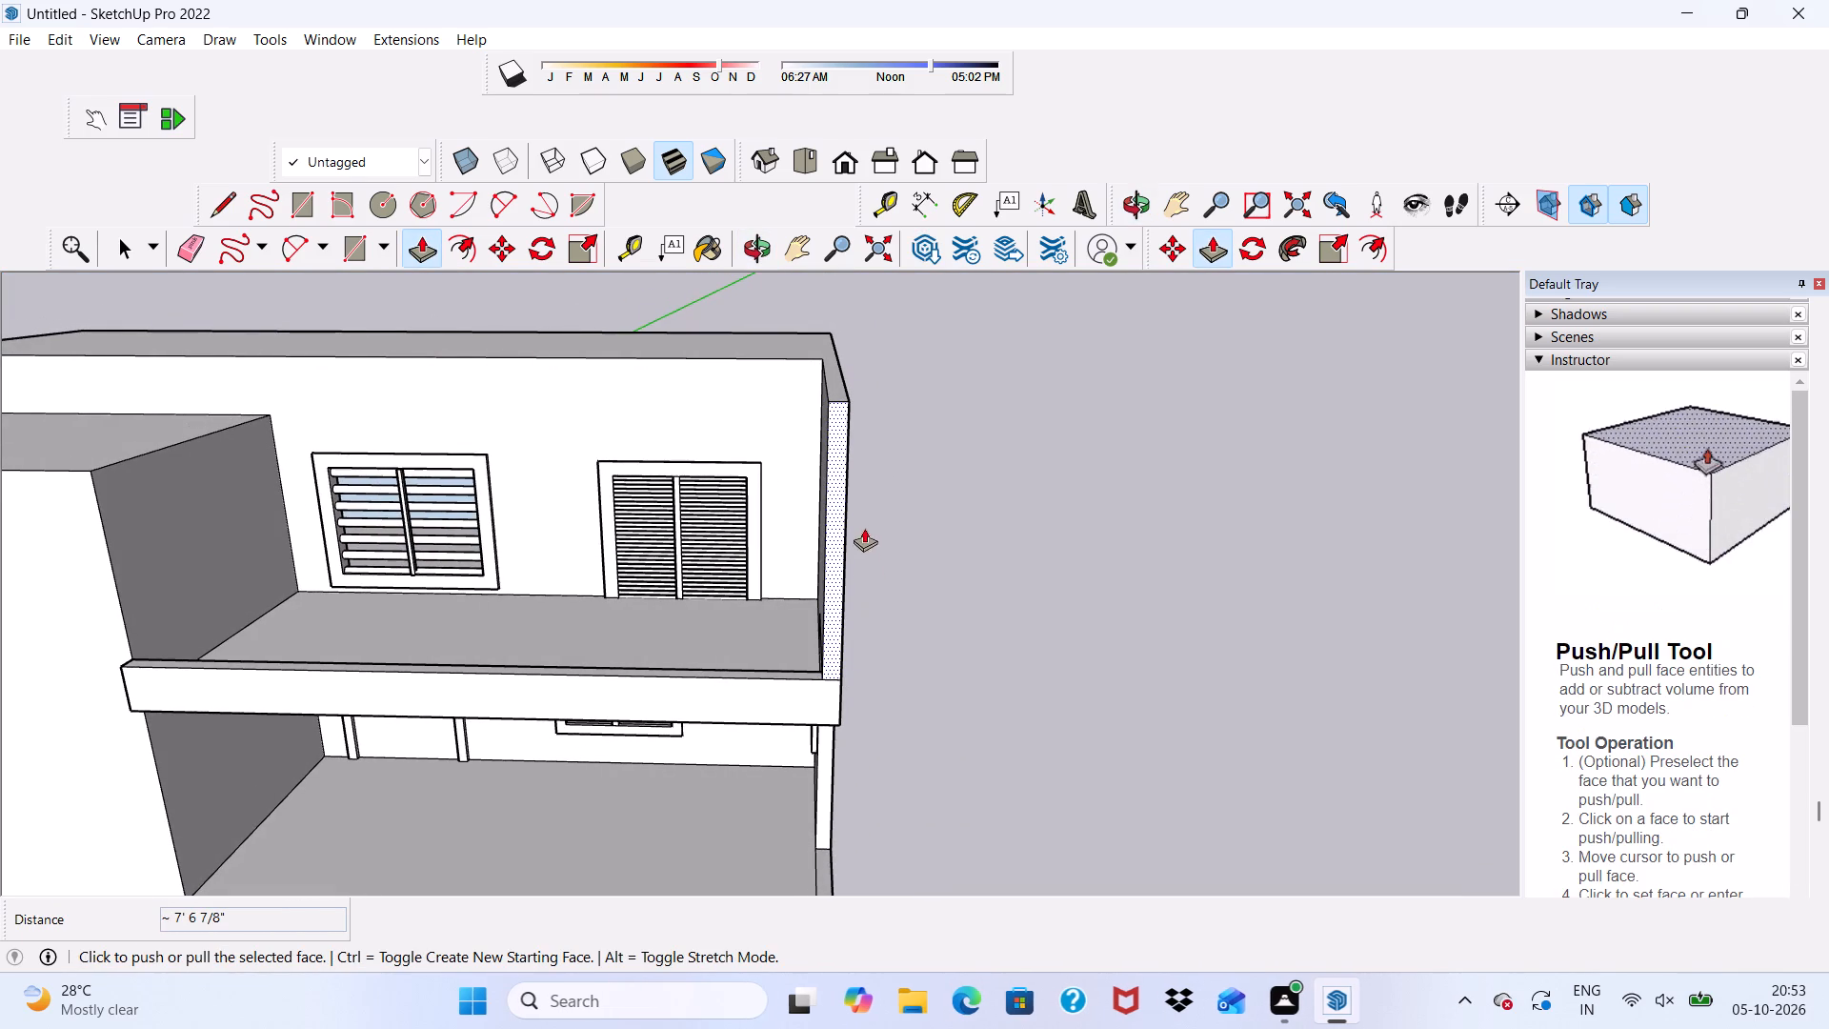
scroll(826, 447, "up", 2)
scroll(826, 447, "down", 4)
scroll(834, 434, "up", 1)
scroll(834, 434, "down", 3)
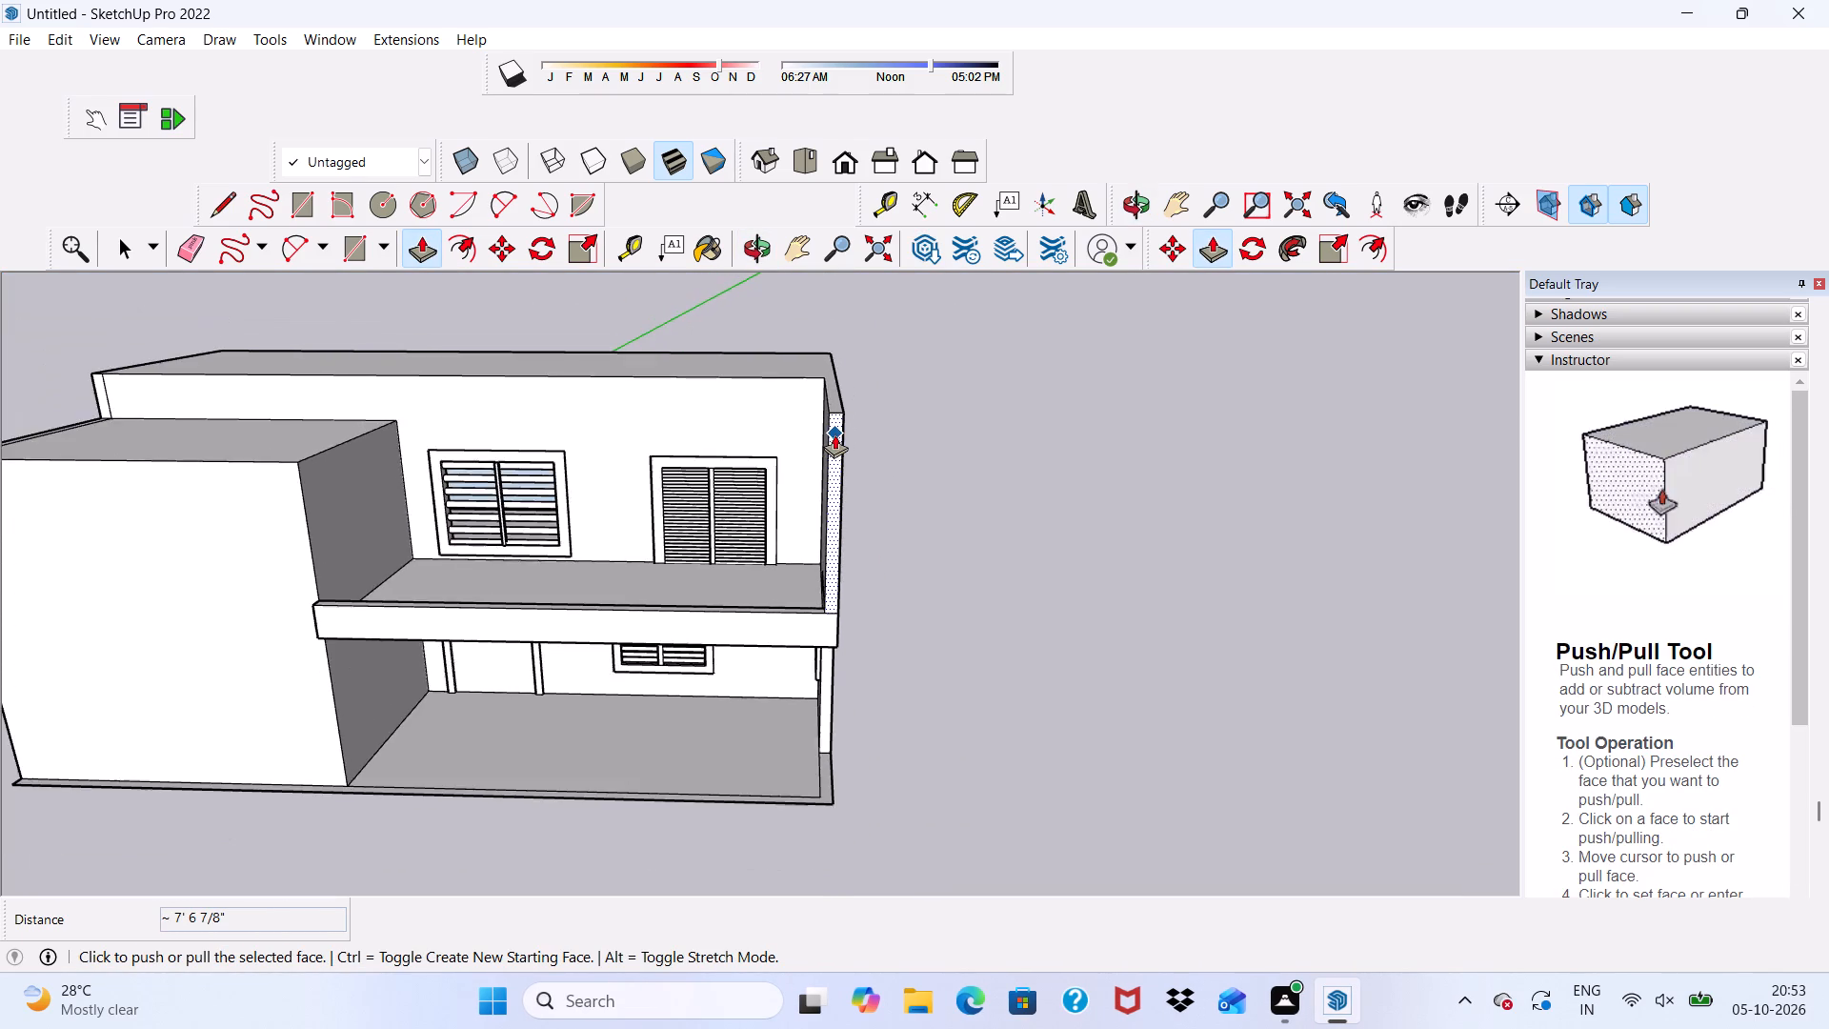
scroll(841, 454, "down", 3)
scroll(864, 504, "up", 3)
key("space")
scroll(822, 546, "up", 7)
scroll(865, 453, "down", 2)
scroll(864, 452, "up", 1)
scroll(864, 452, "down", 2)
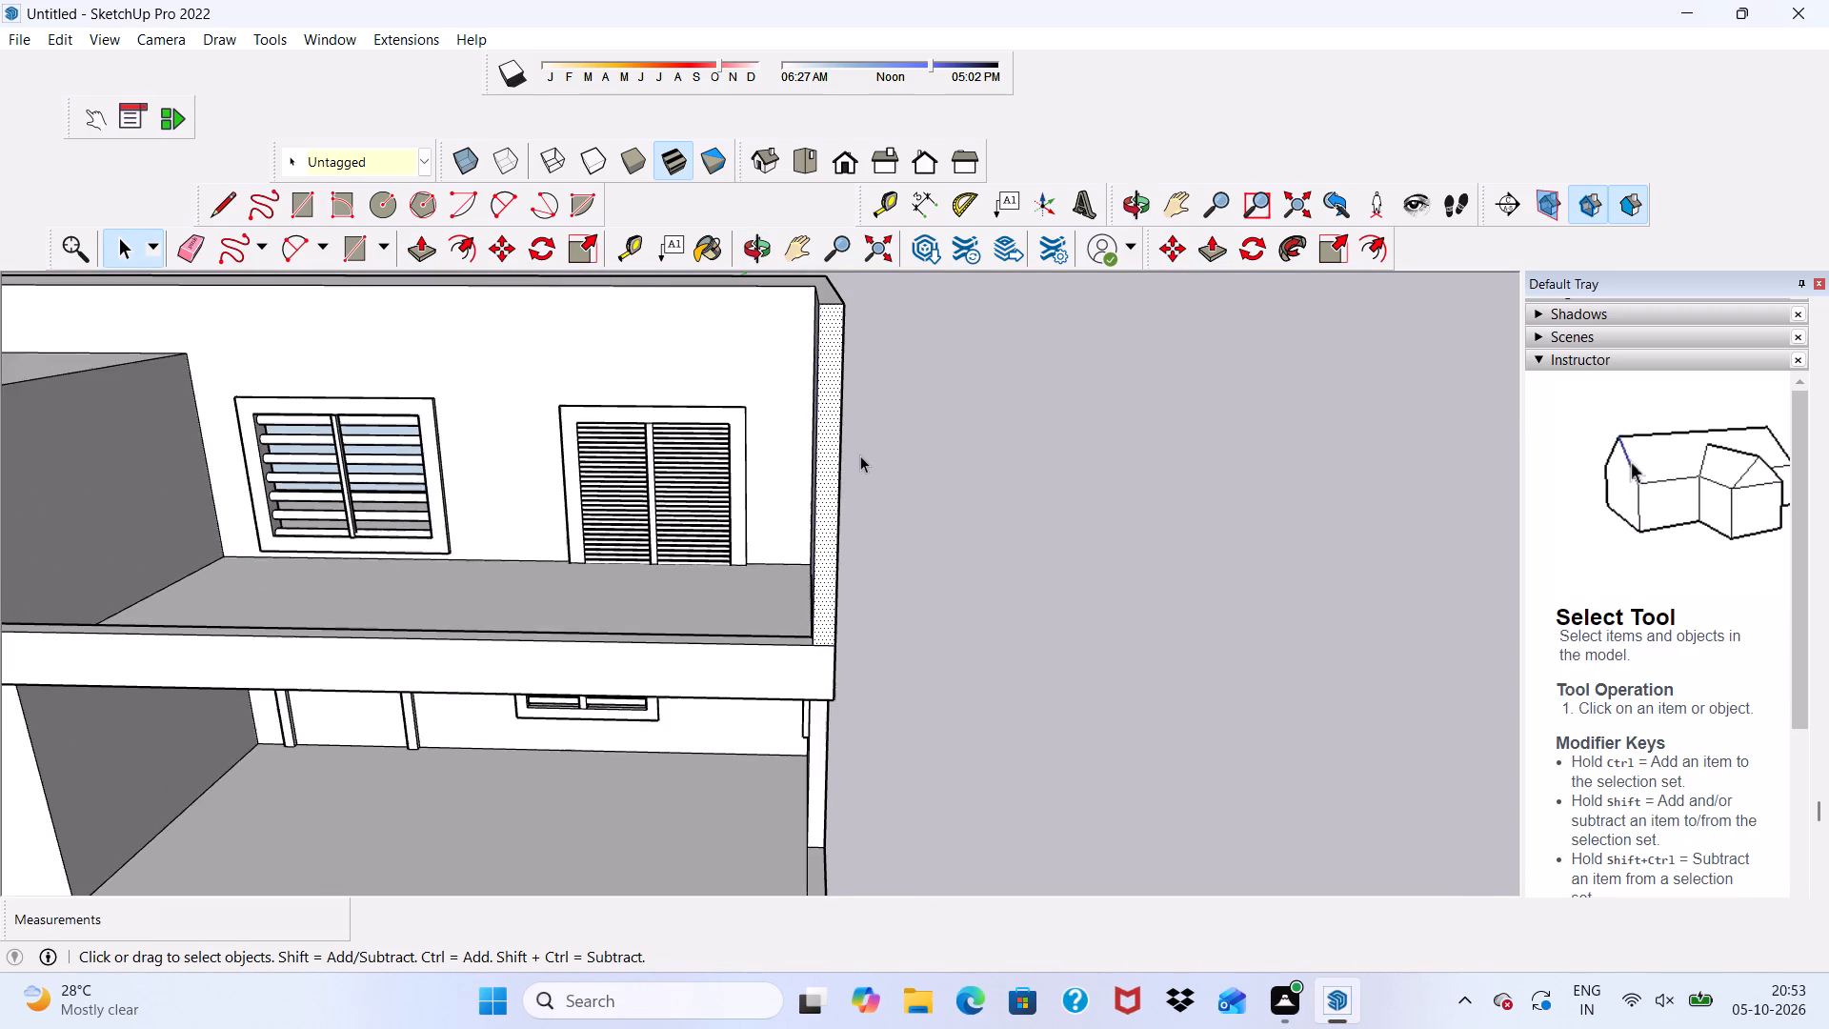
scroll(860, 455, "down", 5)
middle_click_drag(855, 461, 875, 509)
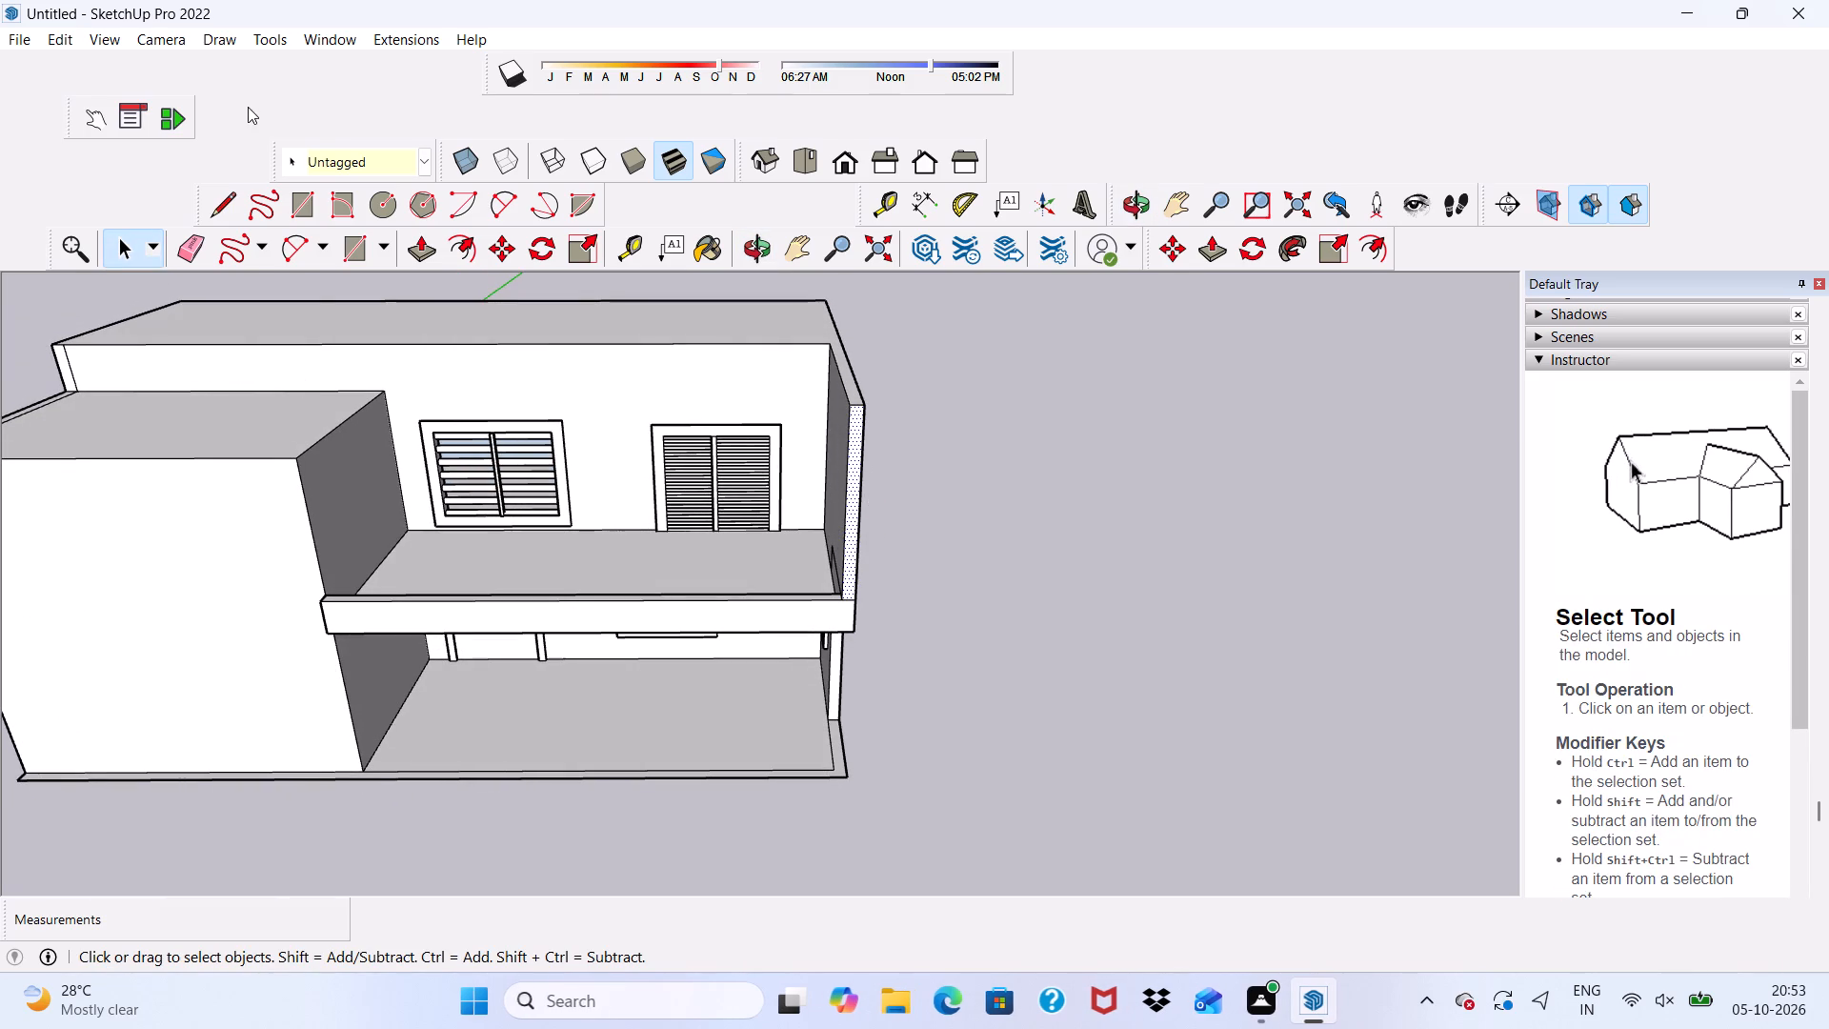
Draw a vertical rectangle about 29' 6" by 11' across the balcony front, from the parapet's block-side corner to the upper side wall's top corner.
left_click(309, 210)
scroll(354, 594, "up", 3)
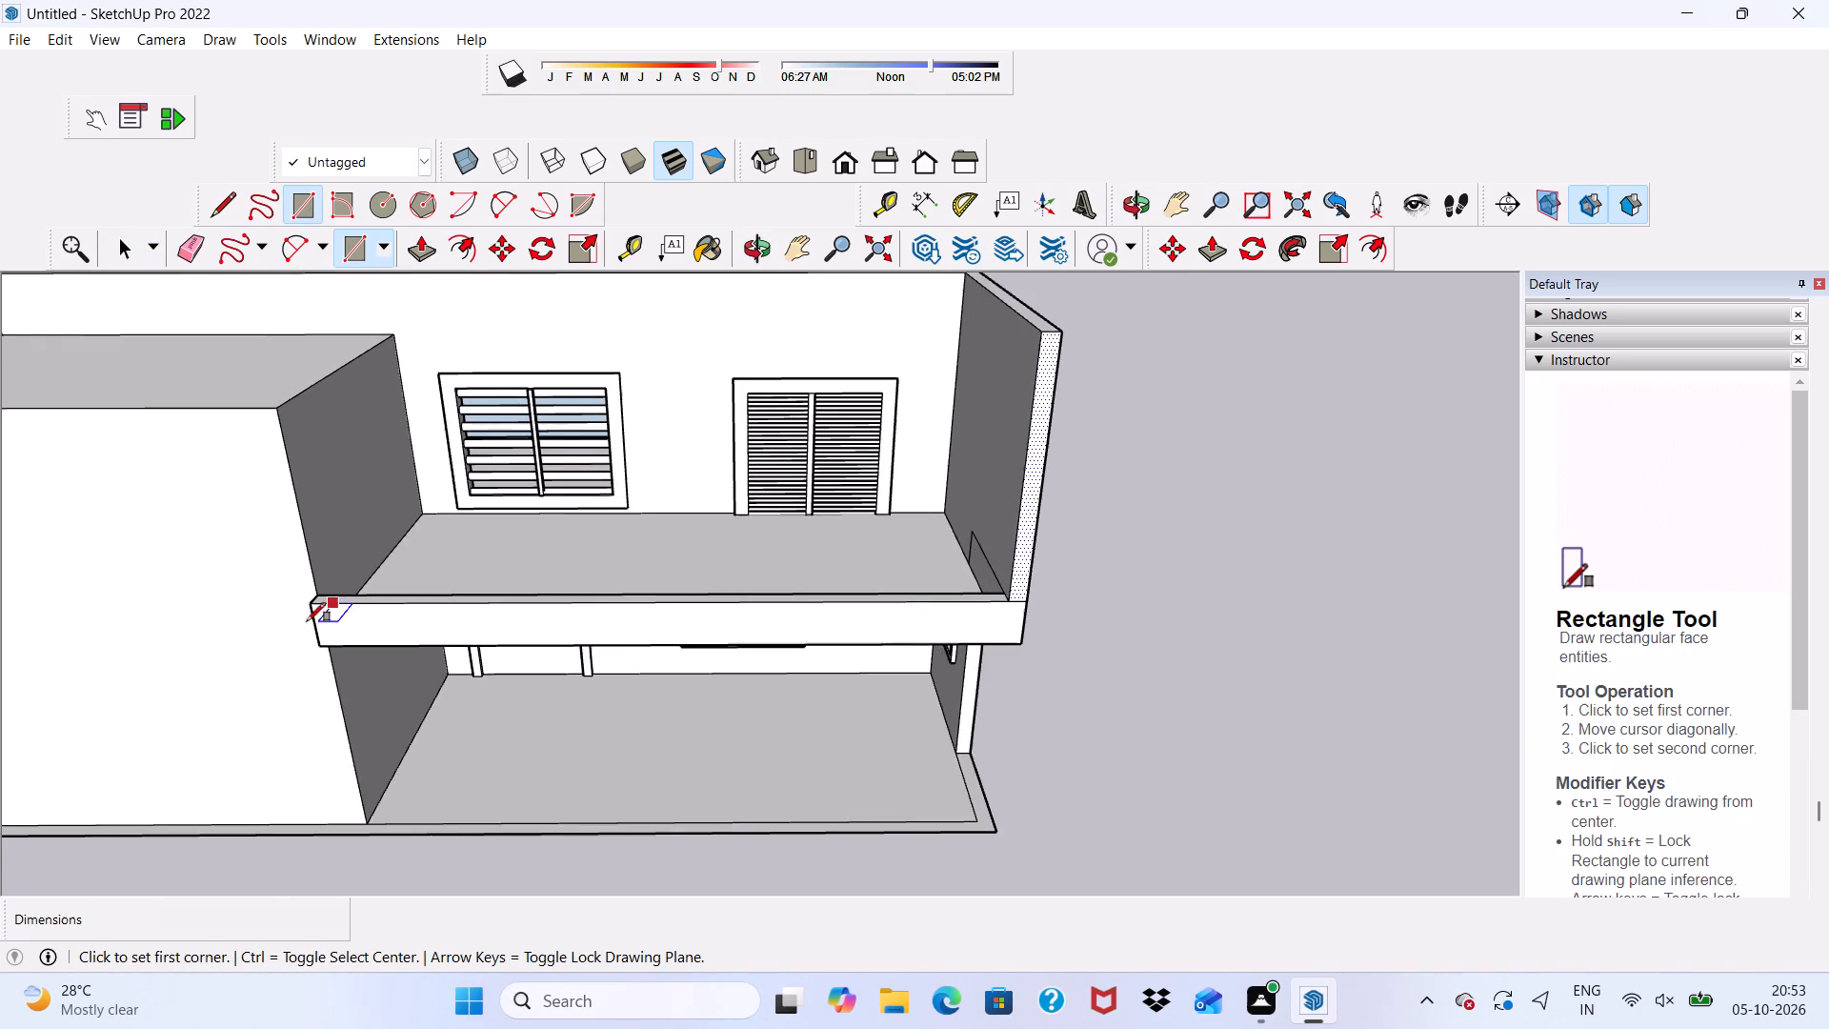
scroll(288, 638, "up", 6)
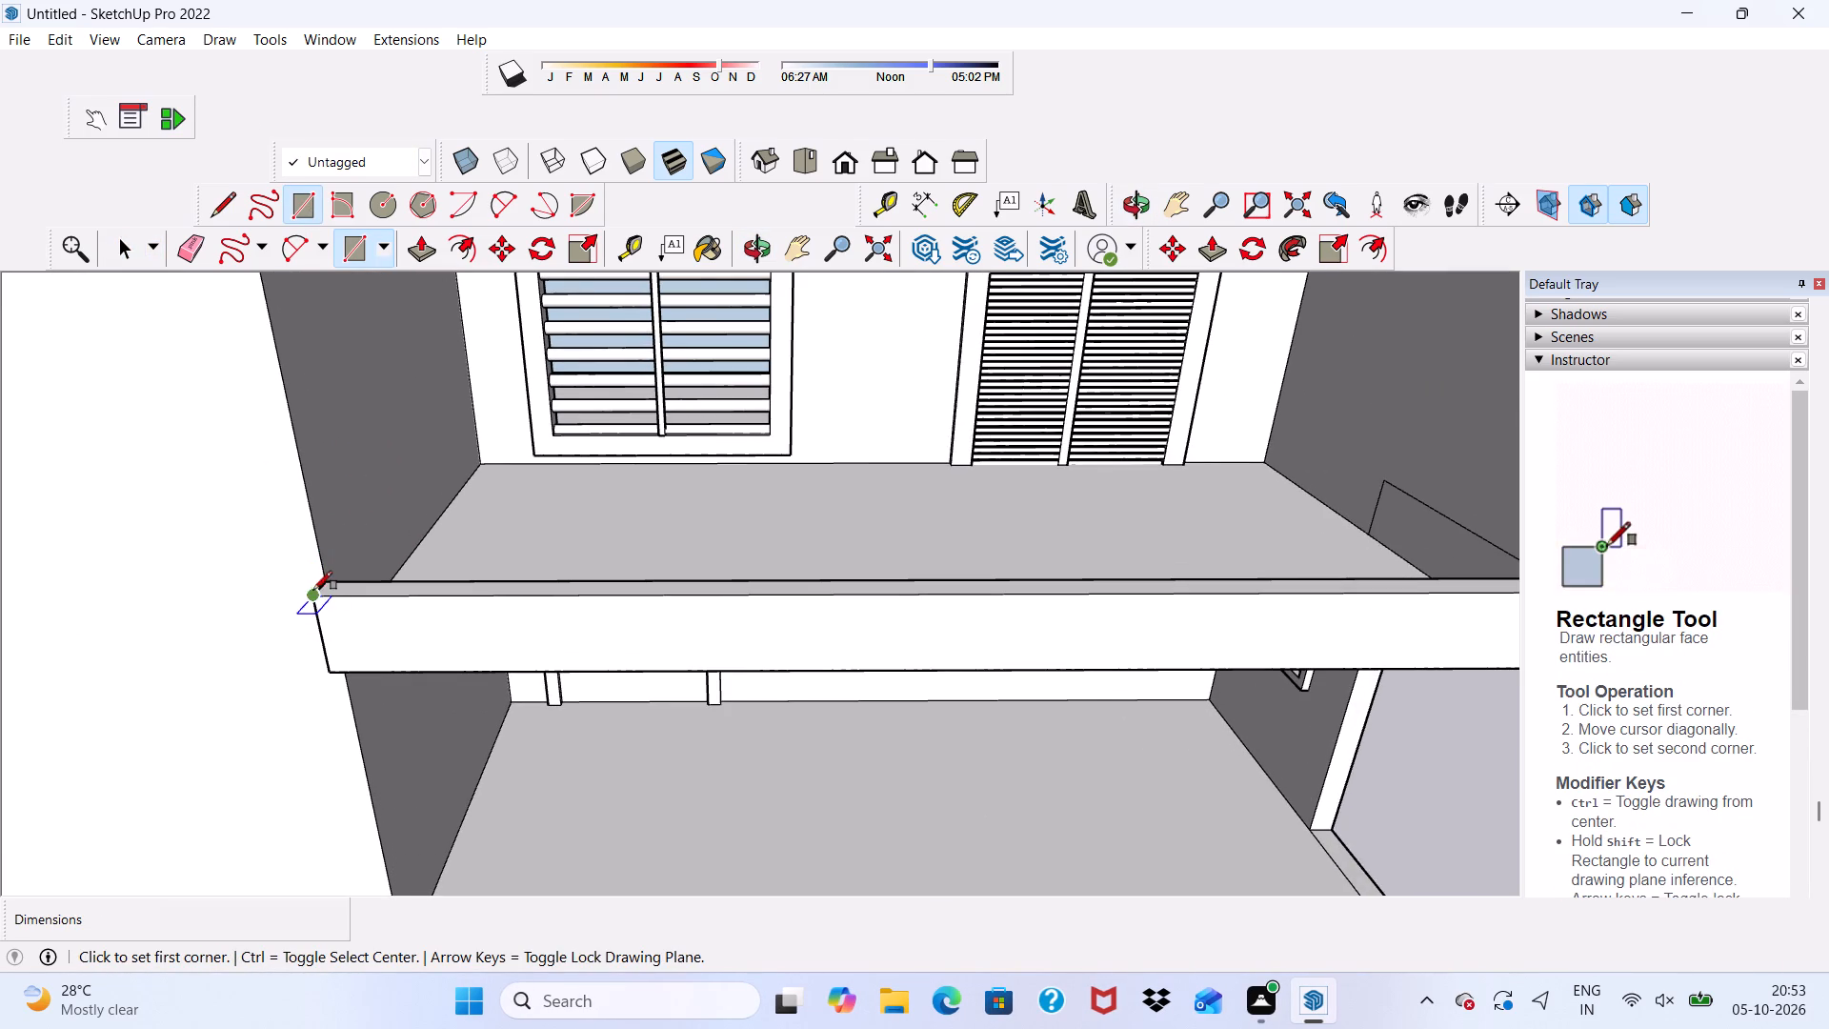
left_click(309, 592)
scroll(396, 480, "down", 1)
scroll(396, 480, "up", 1)
scroll(396, 480, "down", 1)
scroll(396, 480, "up", 2)
scroll(397, 480, "down", 5)
scroll(676, 366, "up", 1)
scroll(790, 323, "down", 5)
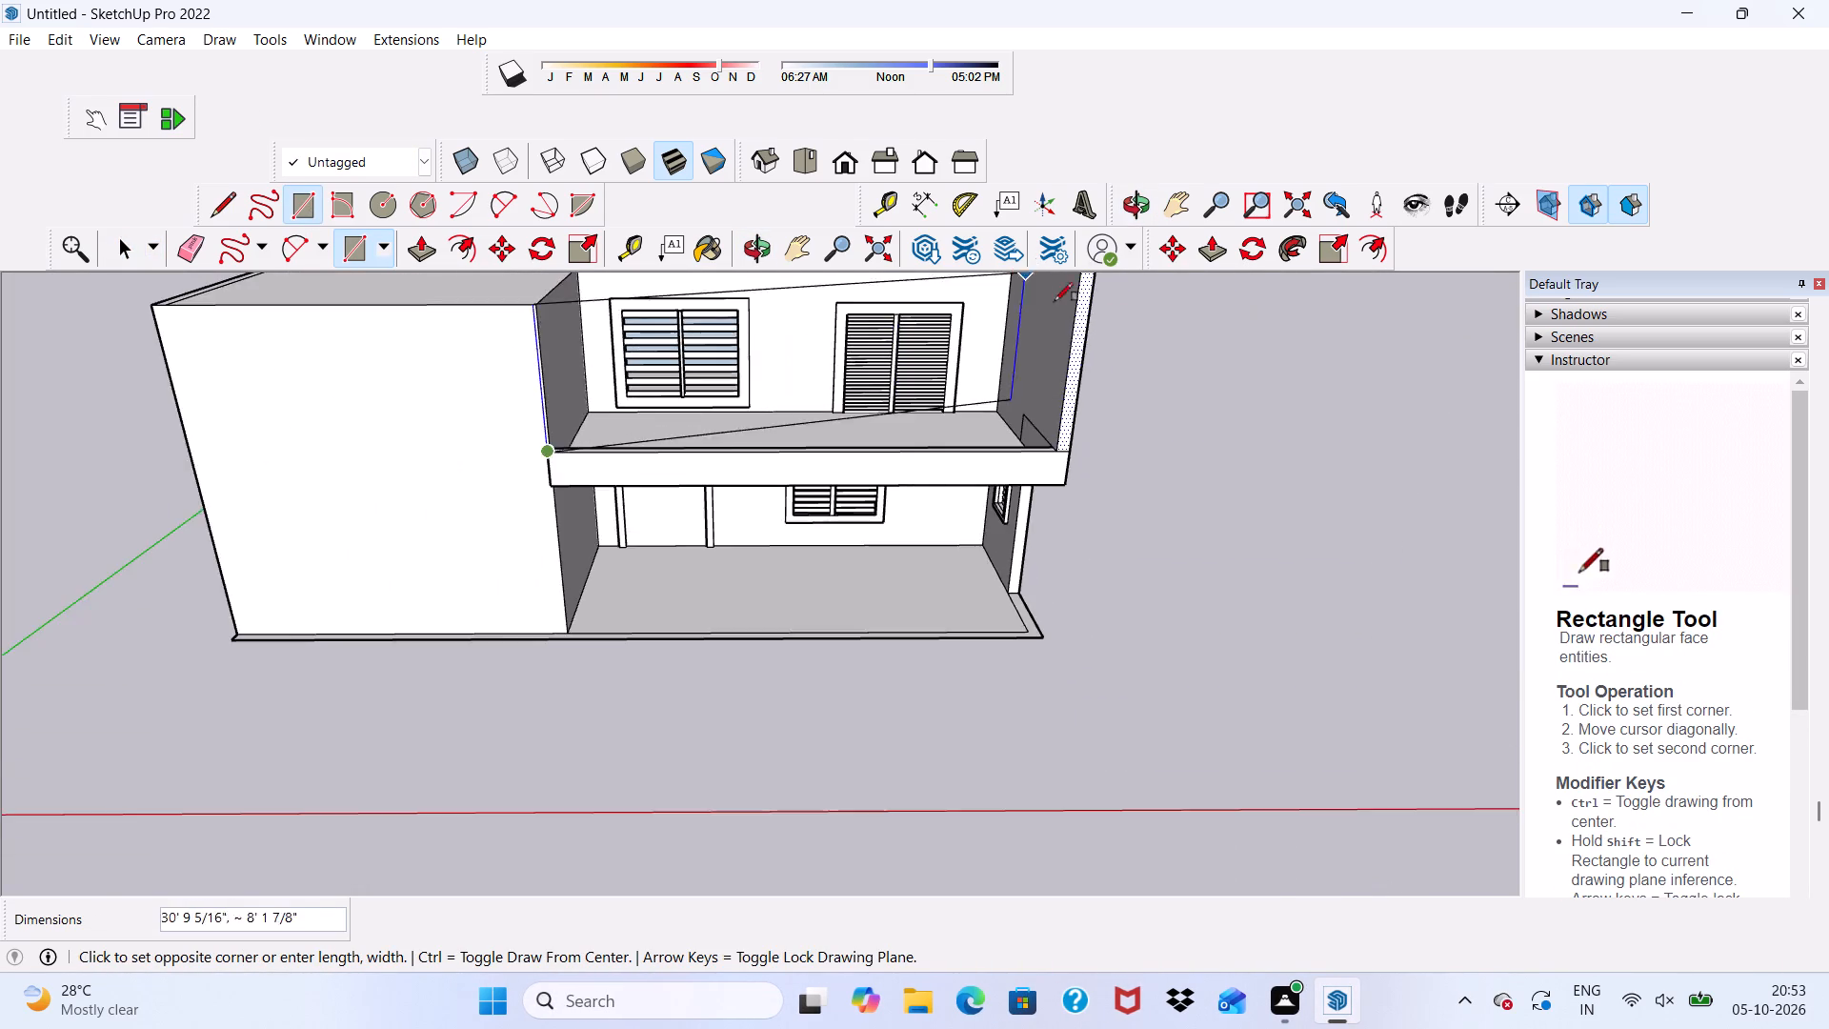
scroll(1055, 301, "down", 2)
scroll(1120, 325, "up", 2)
scroll(1115, 309, "down", 8)
scroll(1088, 310, "up", 1)
scroll(1084, 317, "down", 1)
scroll(1080, 330, "up", 1)
scroll(1067, 326, "down", 5)
scroll(1086, 304, "up", 2)
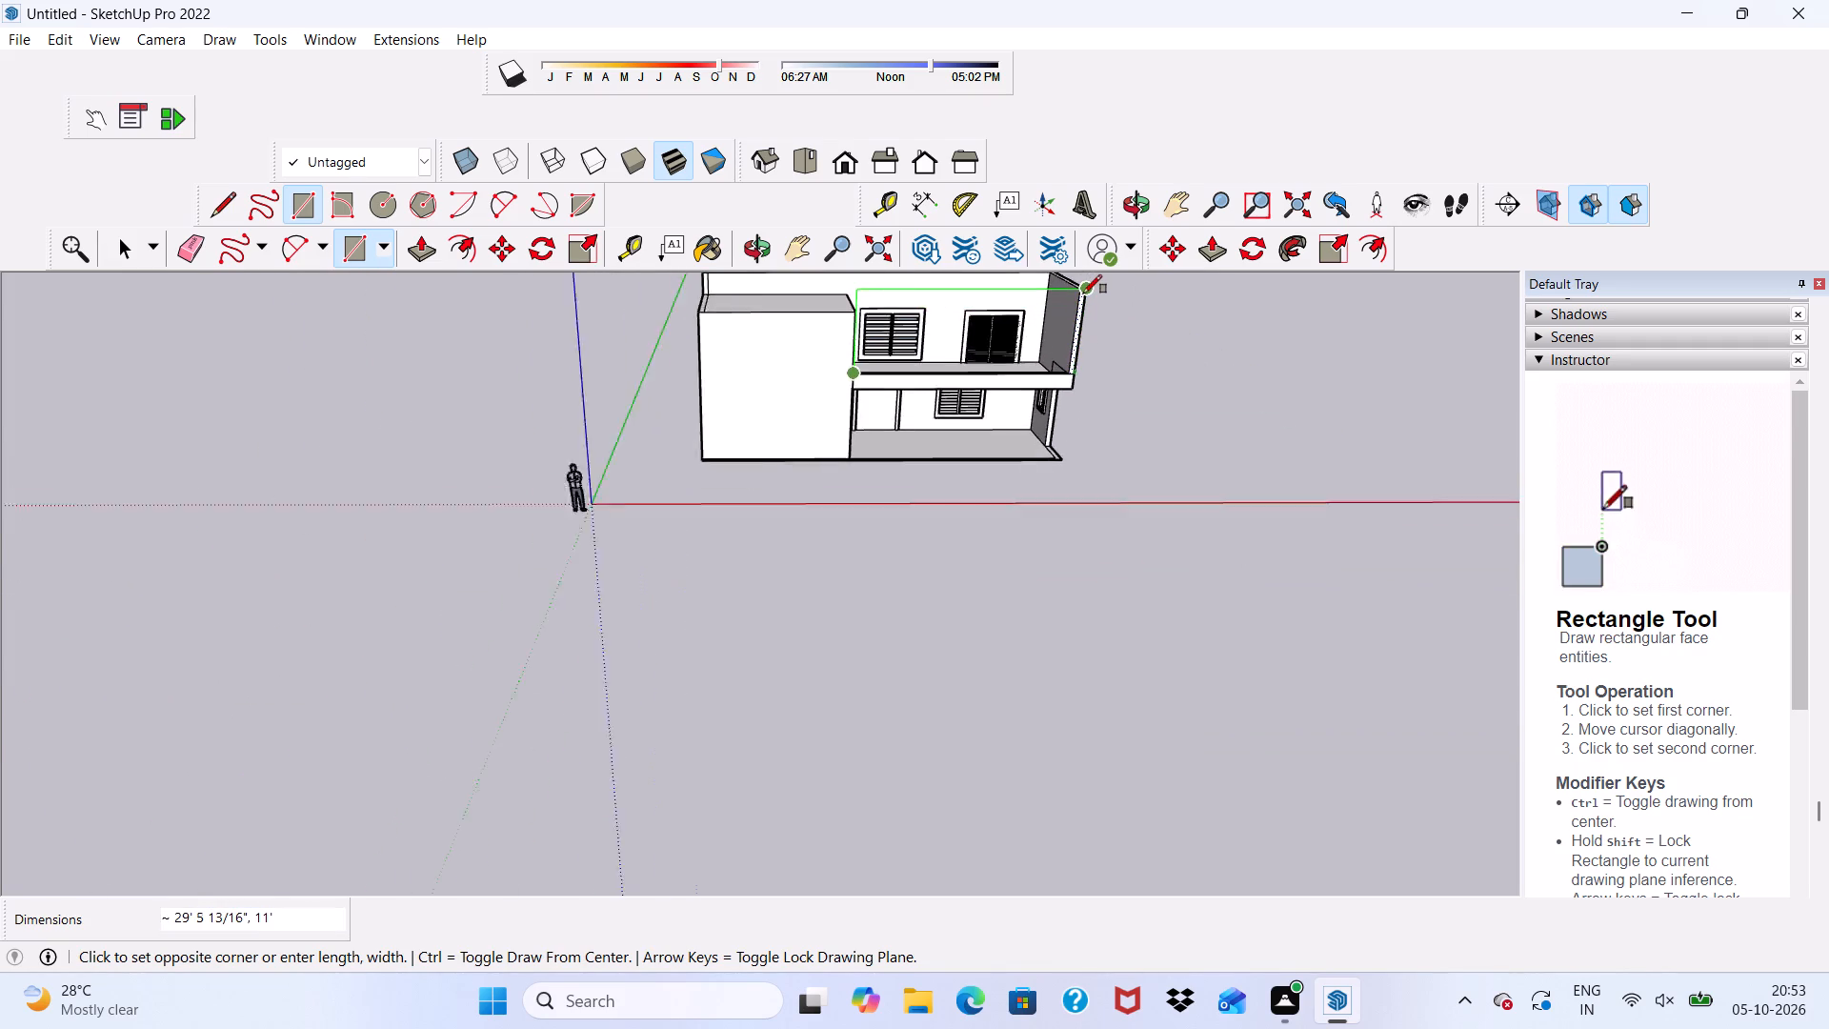
scroll(1083, 293, "up", 2)
left_click(1083, 291)
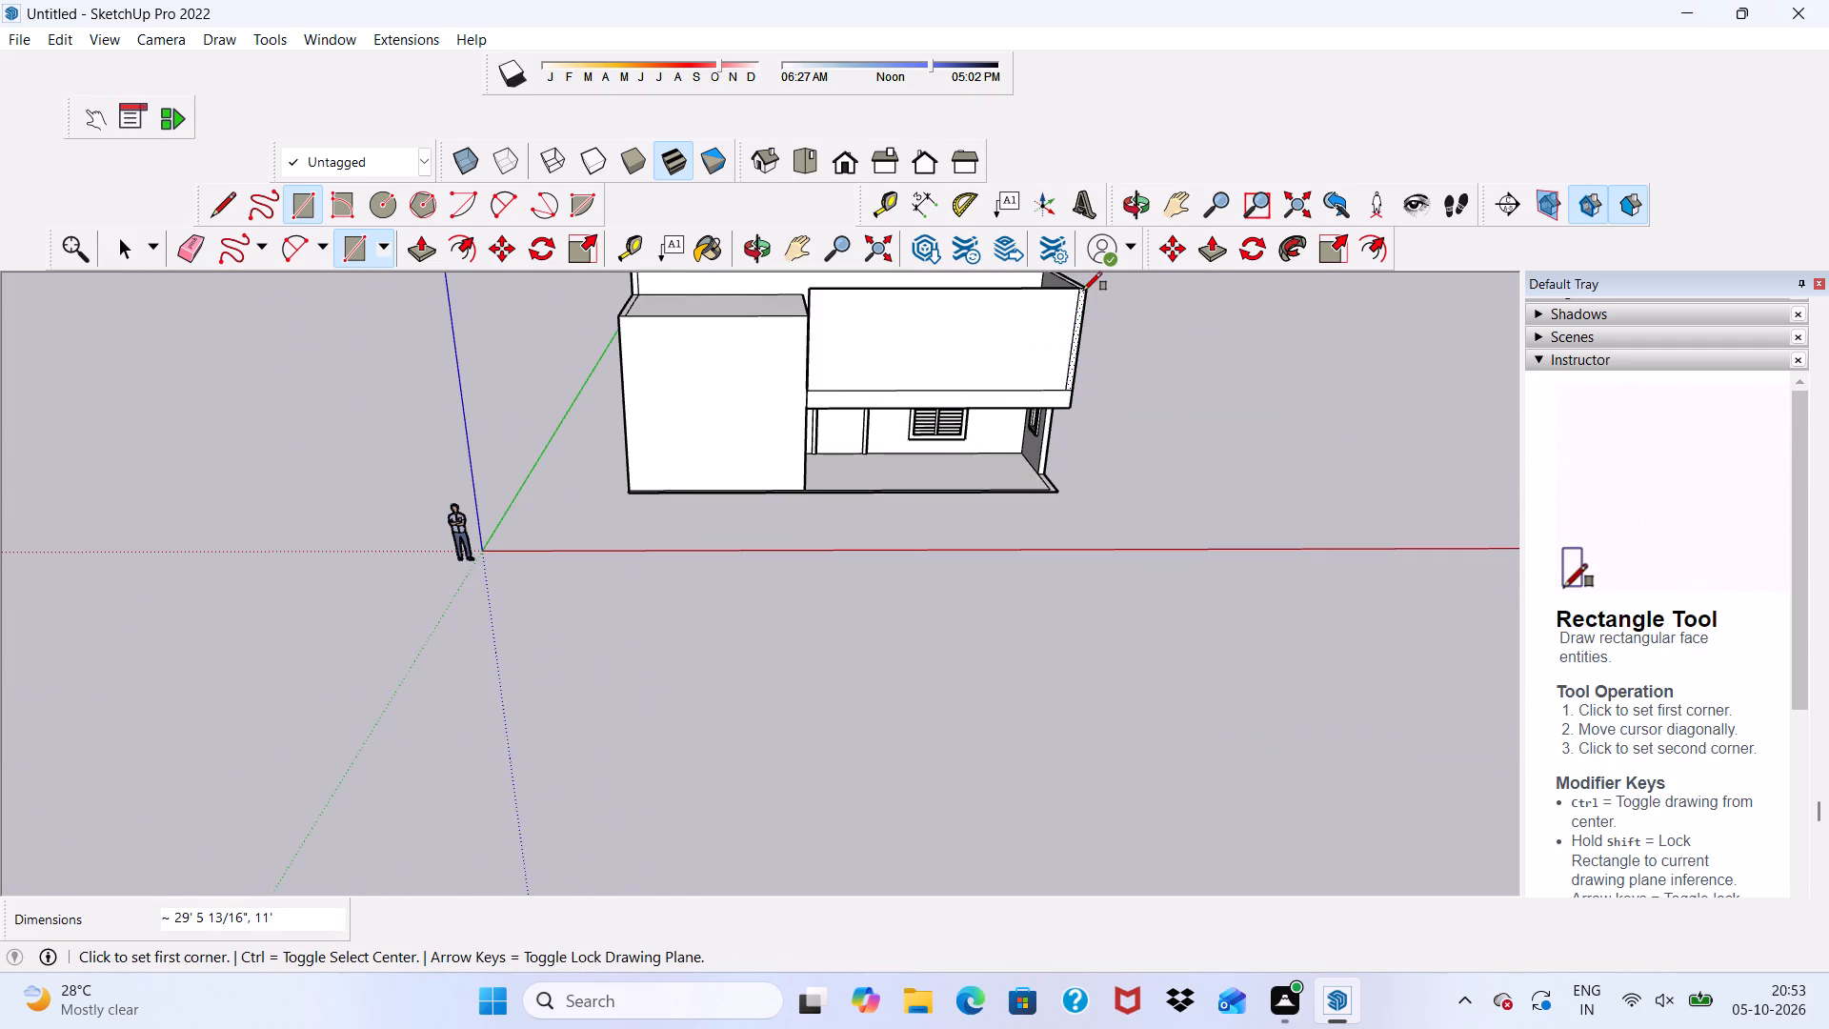
scroll(1083, 291, "down", 5)
scroll(1159, 390, "up", 1)
key("space")
Draw a rectangle about 28' 9" by 2' 4" along the top of the face across the balcony front.
scroll(1080, 336, "up", 5)
scroll(822, 400, "down", 4)
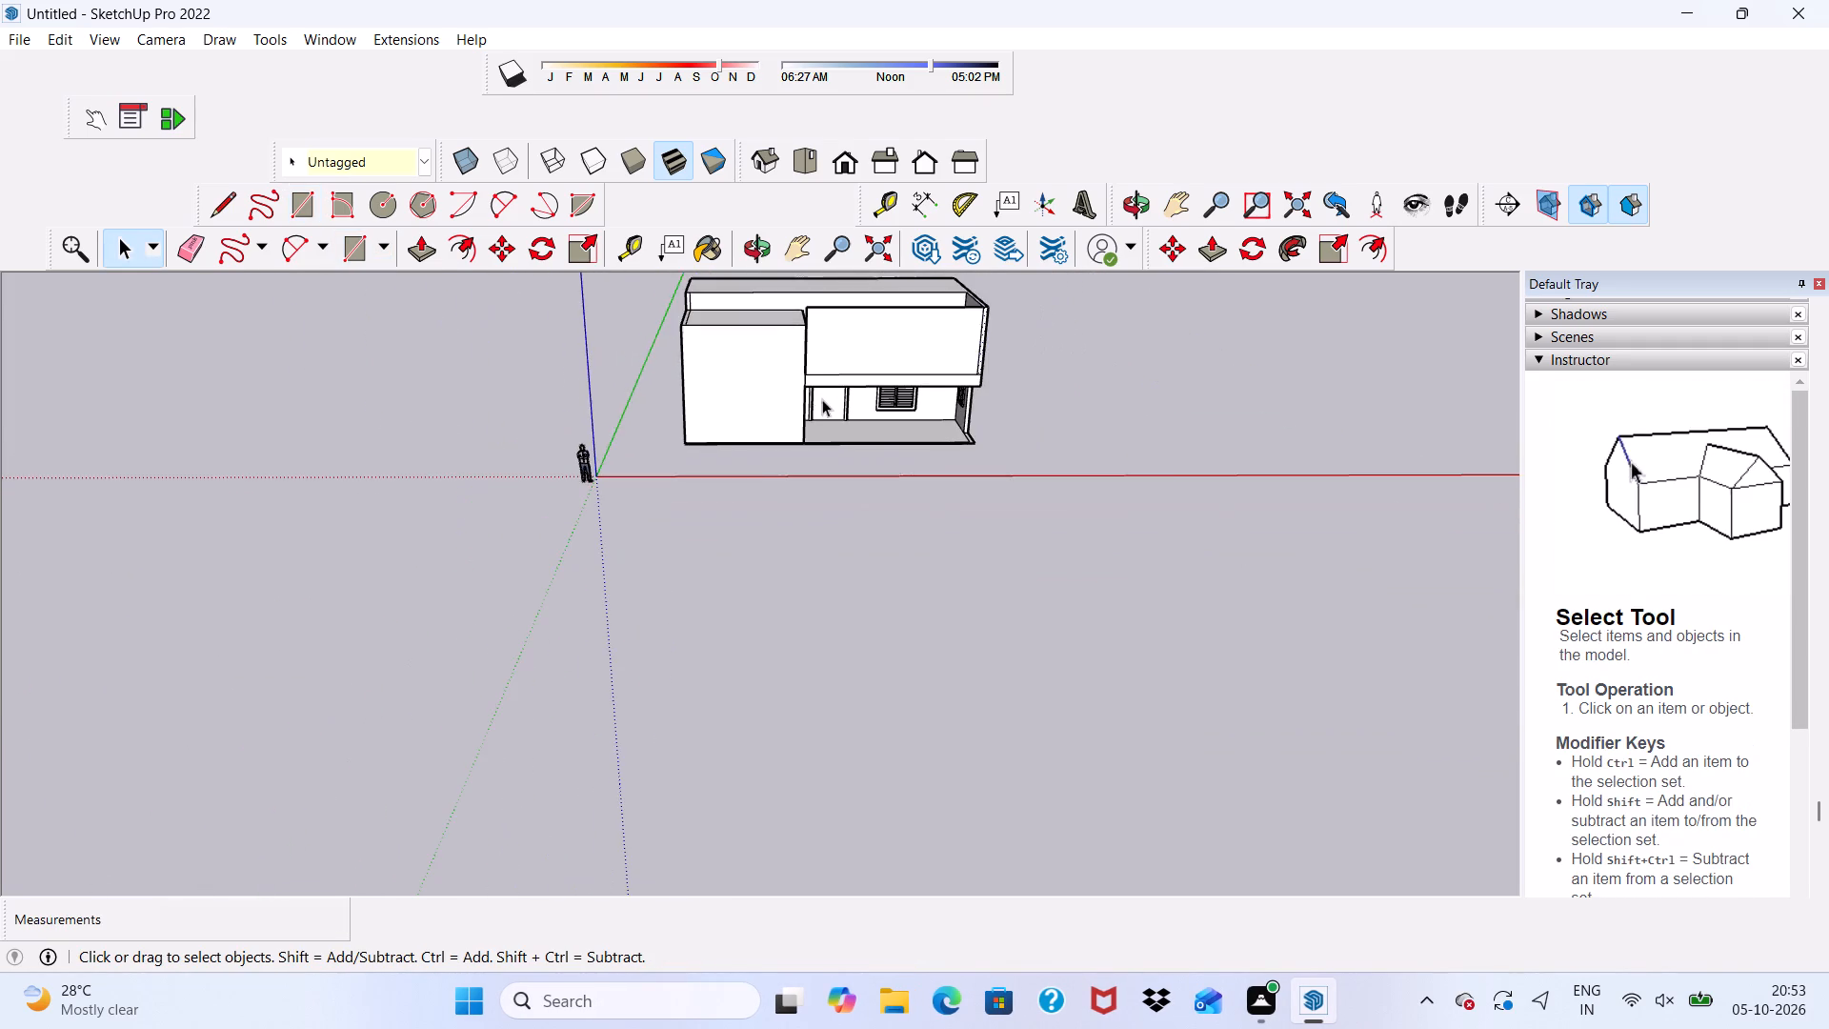
middle_click_drag(822, 399, 713, 314)
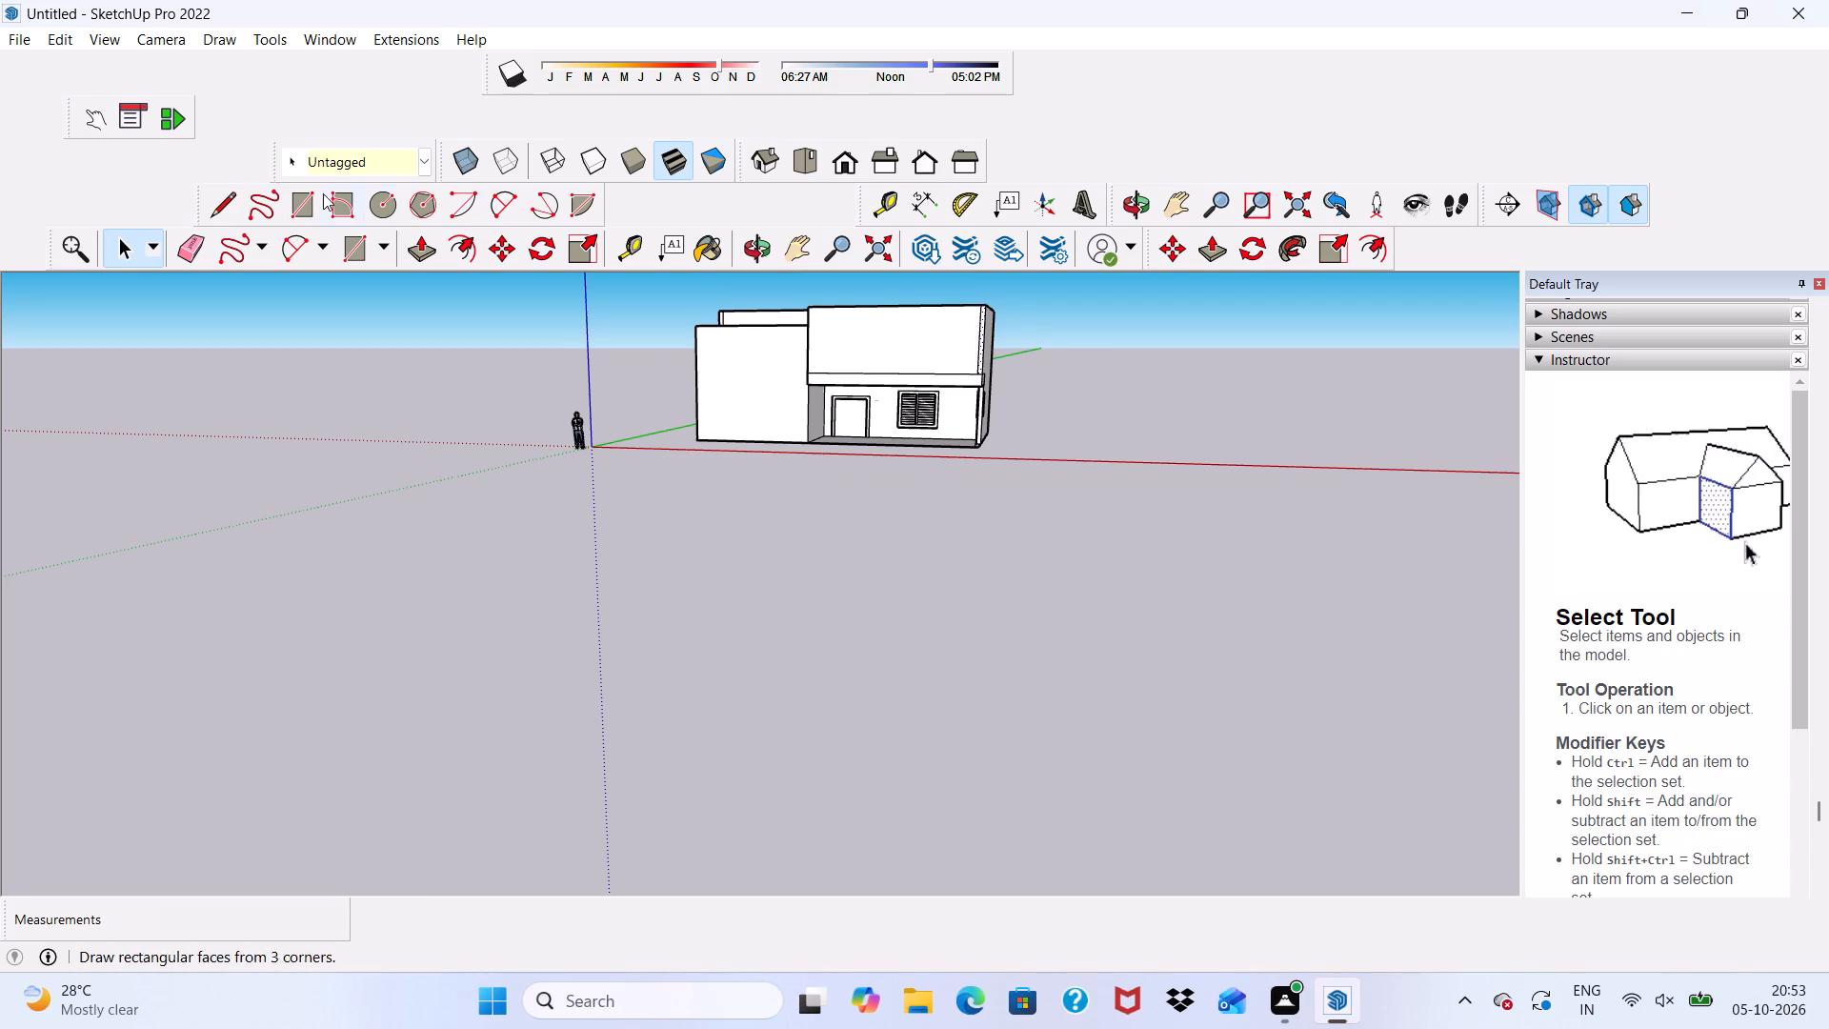
left_click(288, 190)
scroll(791, 360, "up", 4)
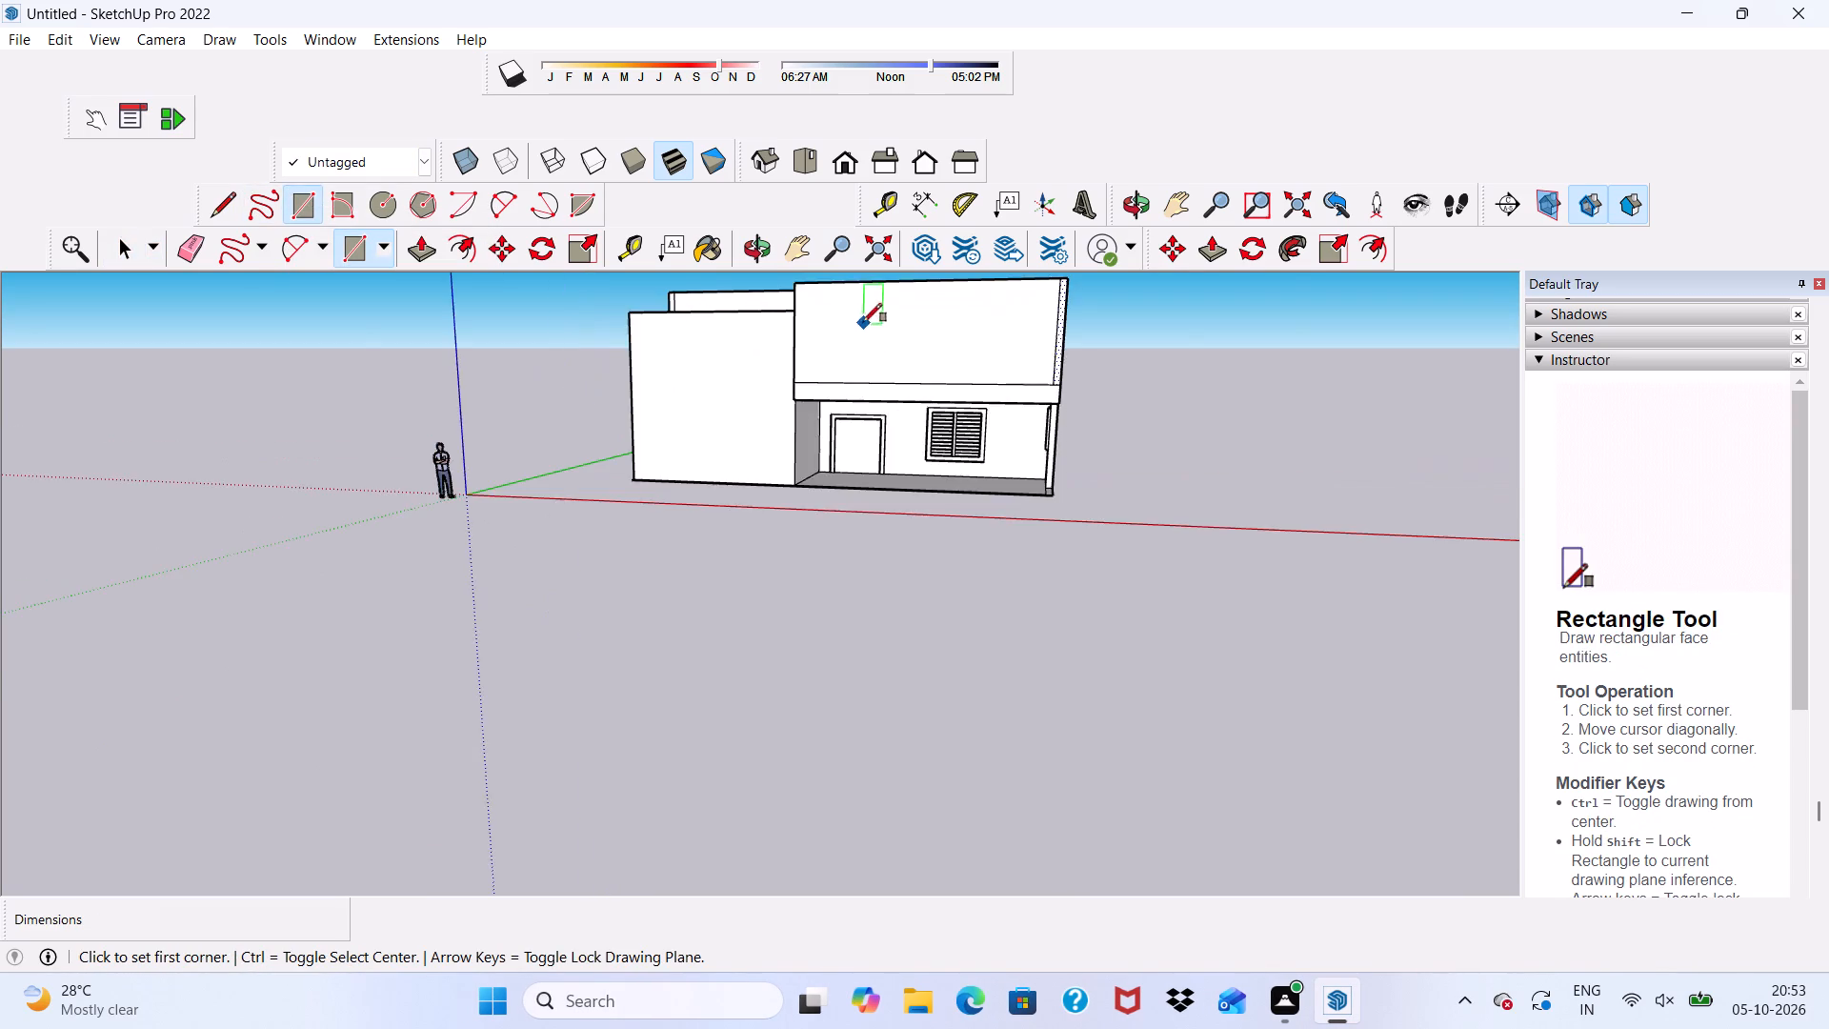
scroll(863, 322, "up", 7)
scroll(794, 286, "down", 6)
scroll(774, 336, "up", 1)
scroll(774, 336, "down", 1)
scroll(787, 301, "up", 4)
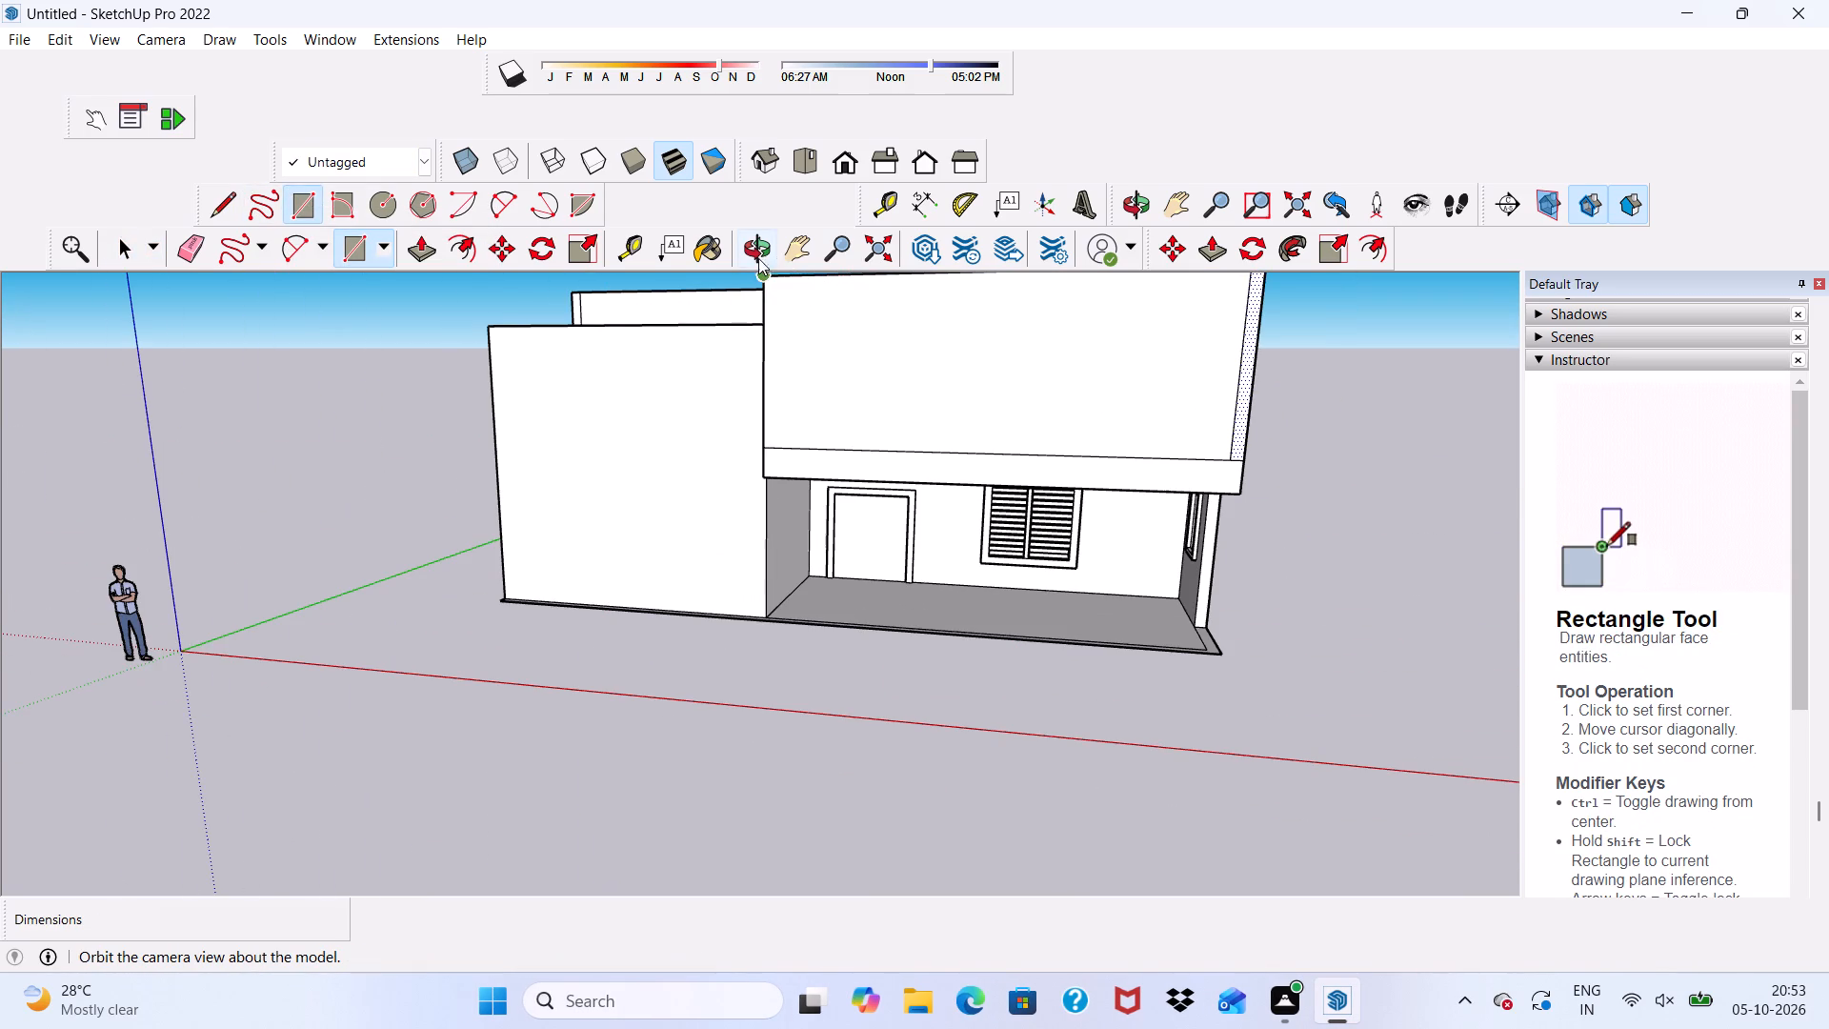
scroll(748, 245, "down", 9)
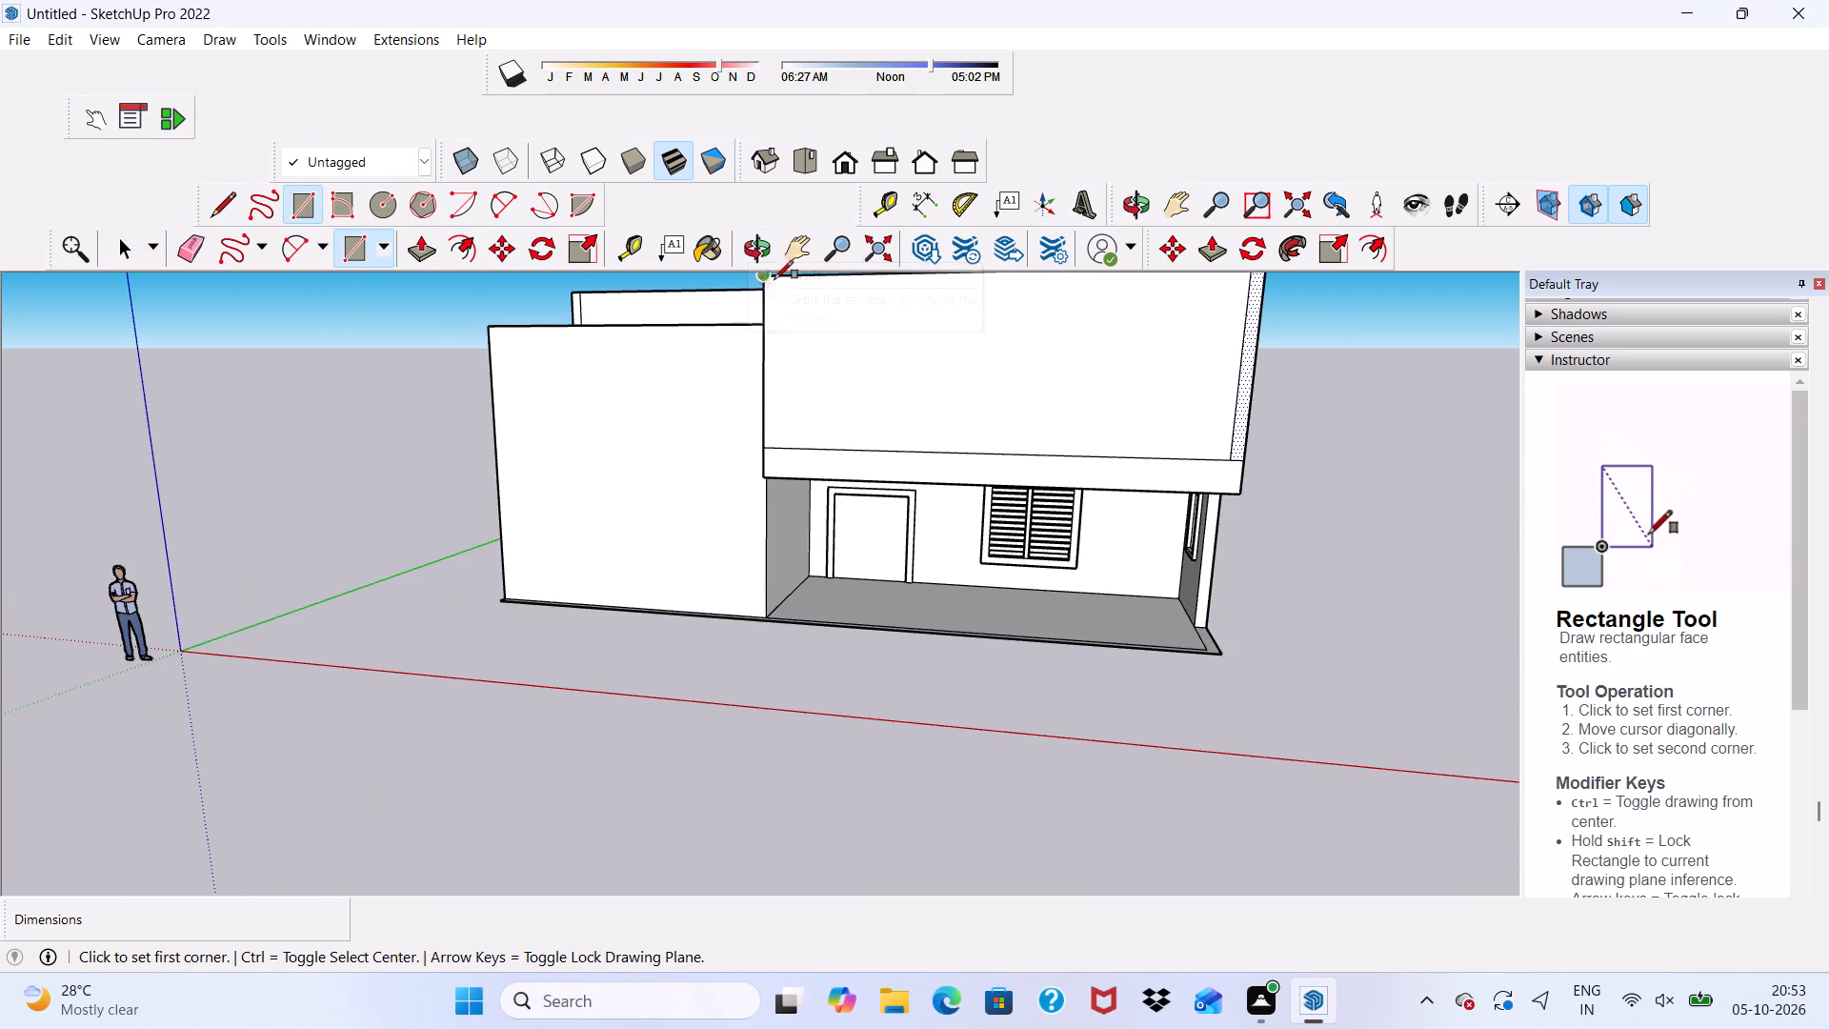
scroll(772, 280, "down", 4)
scroll(763, 283, "up", 6)
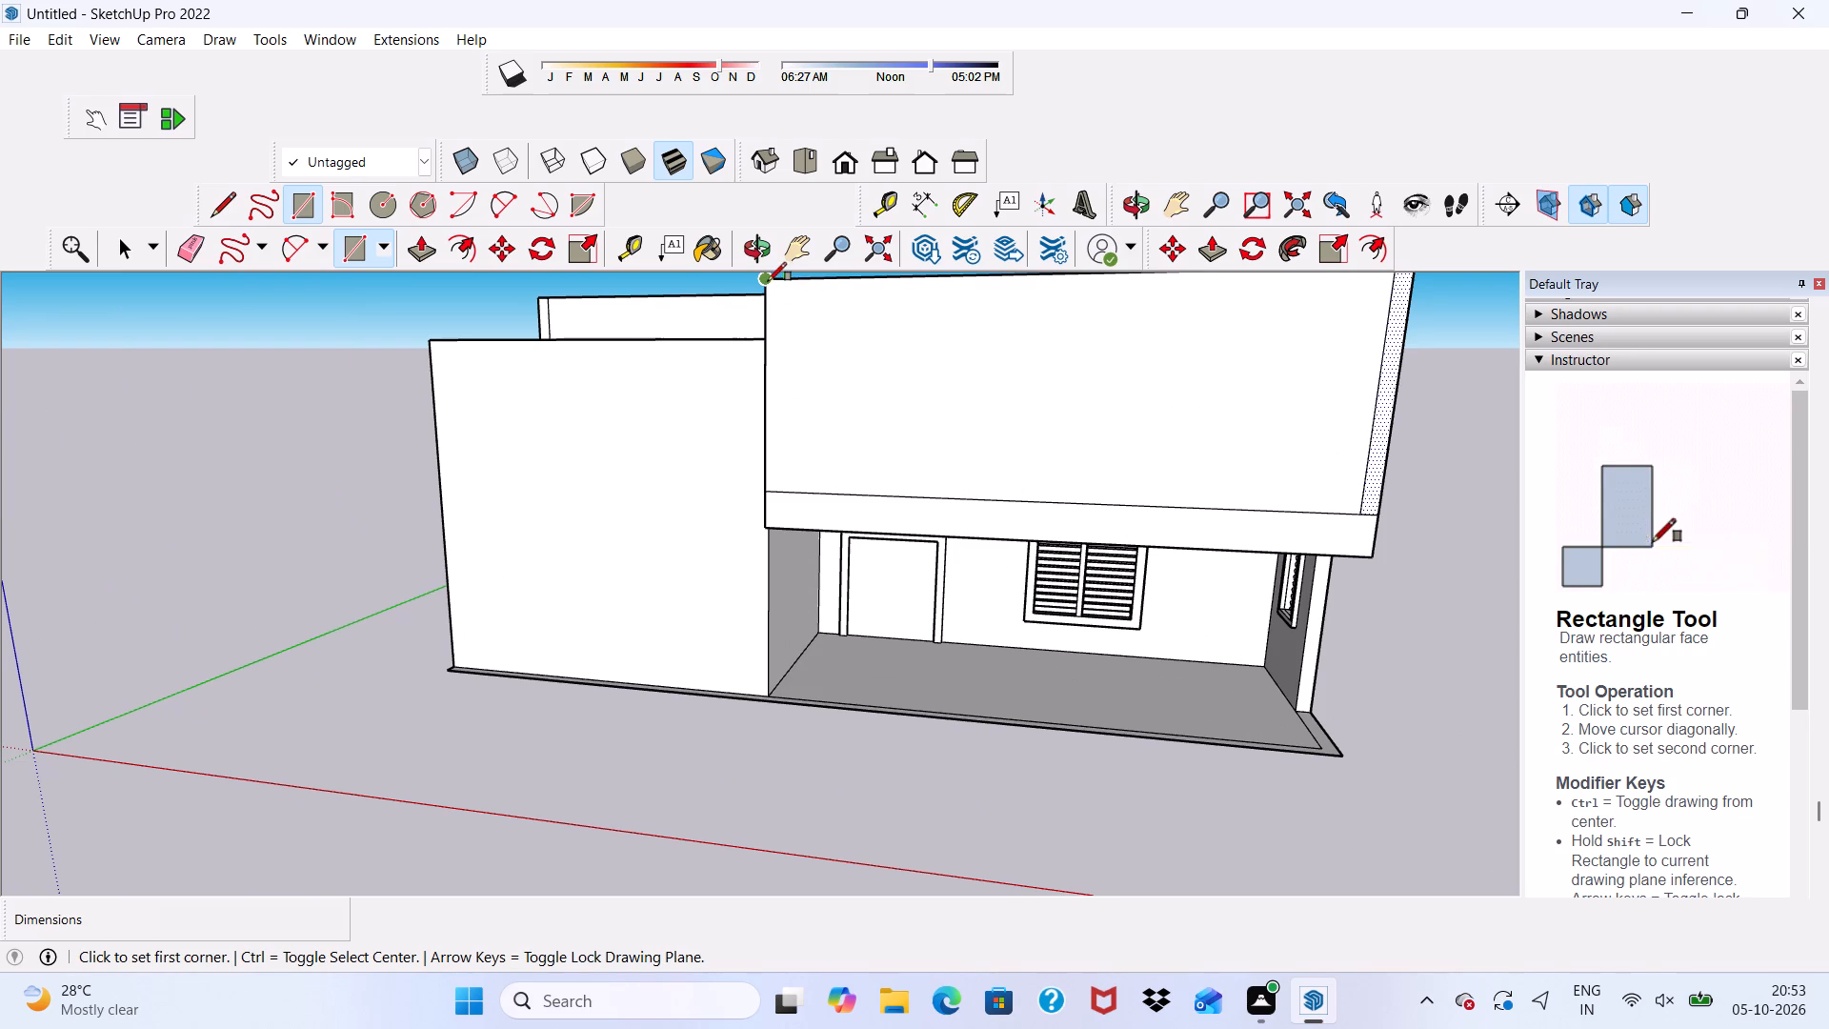
left_click(770, 281)
scroll(752, 366, "down", 1)
scroll(752, 368, "up", 1)
scroll(760, 367, "down", 1)
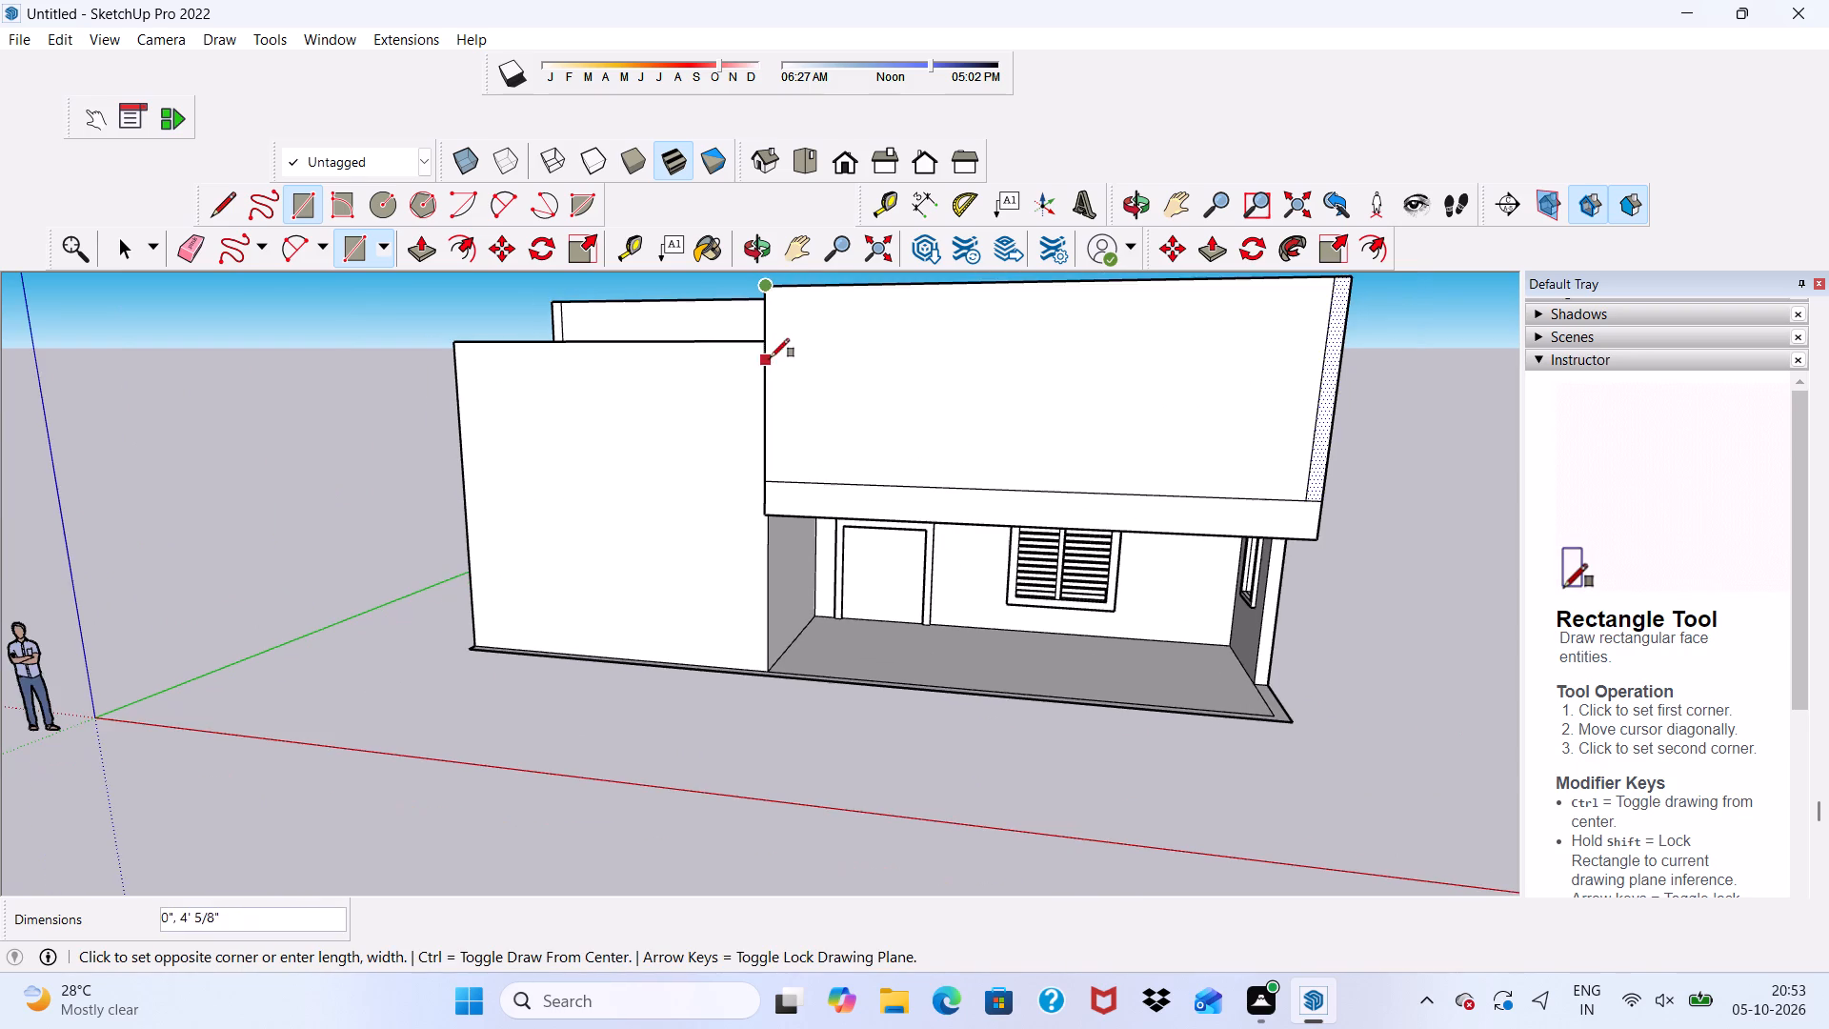
scroll(937, 333, "down", 2)
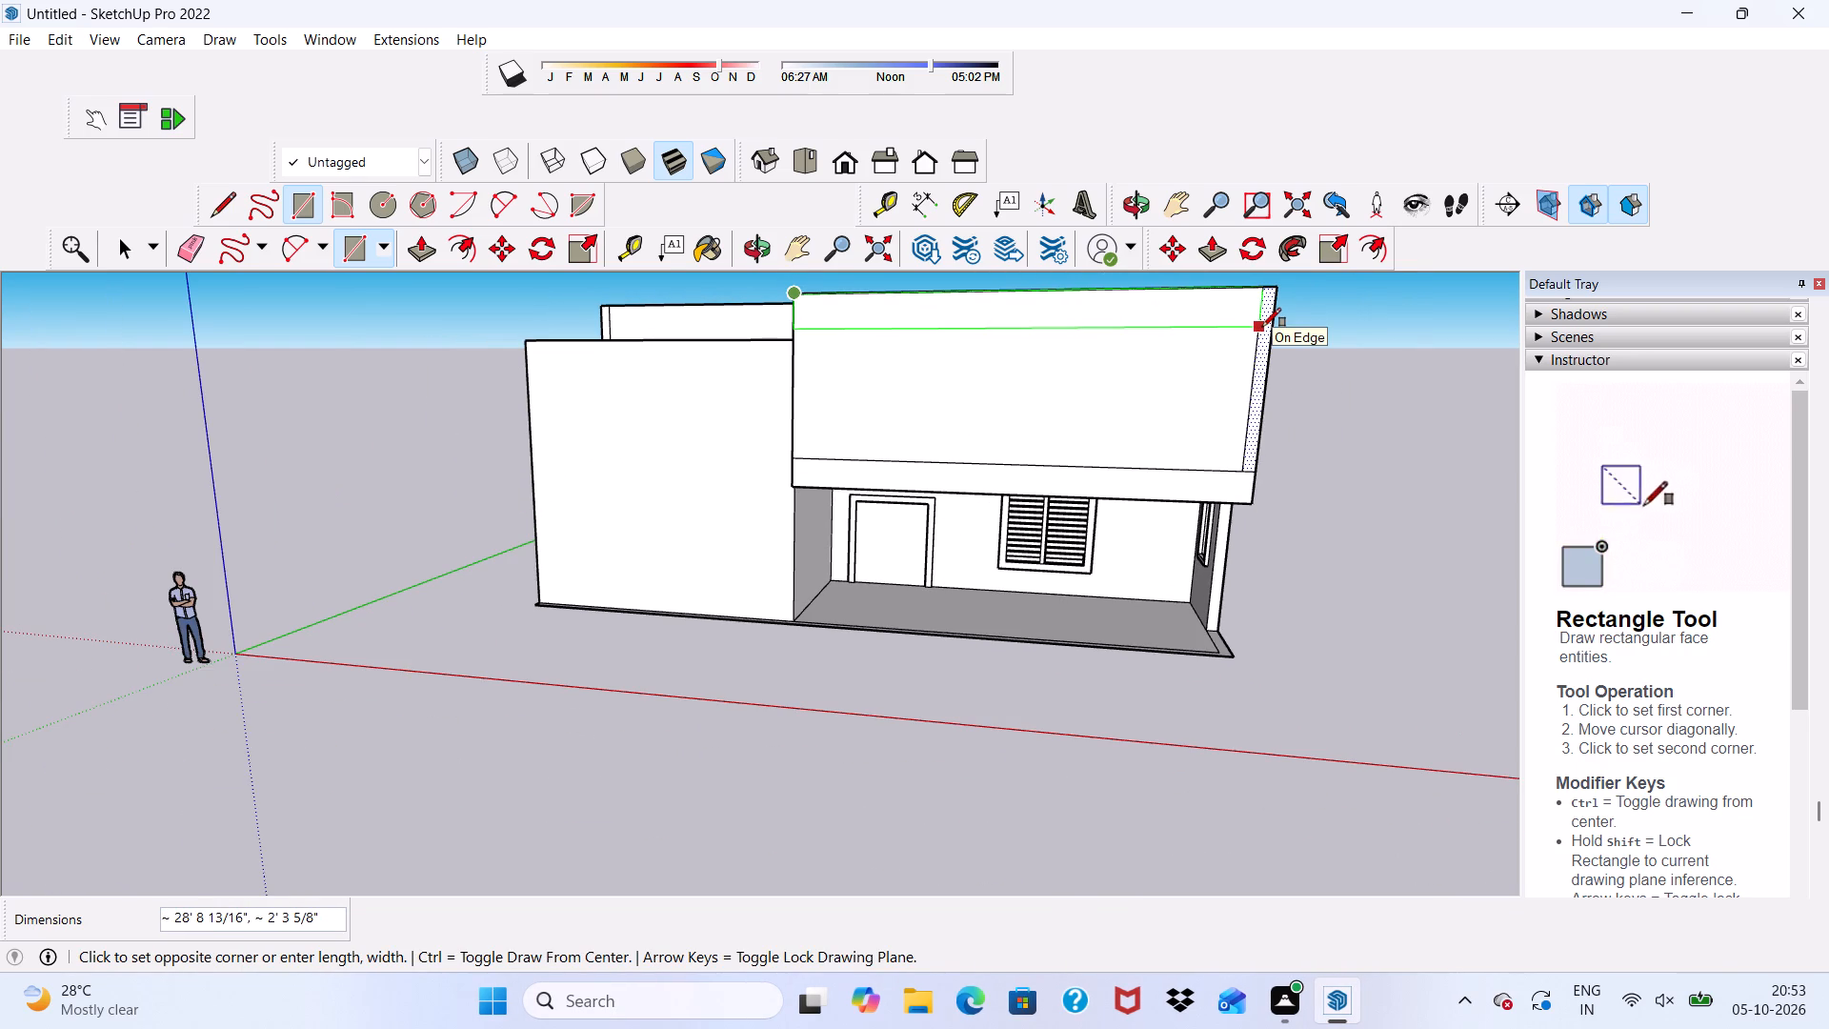
left_click(1262, 327)
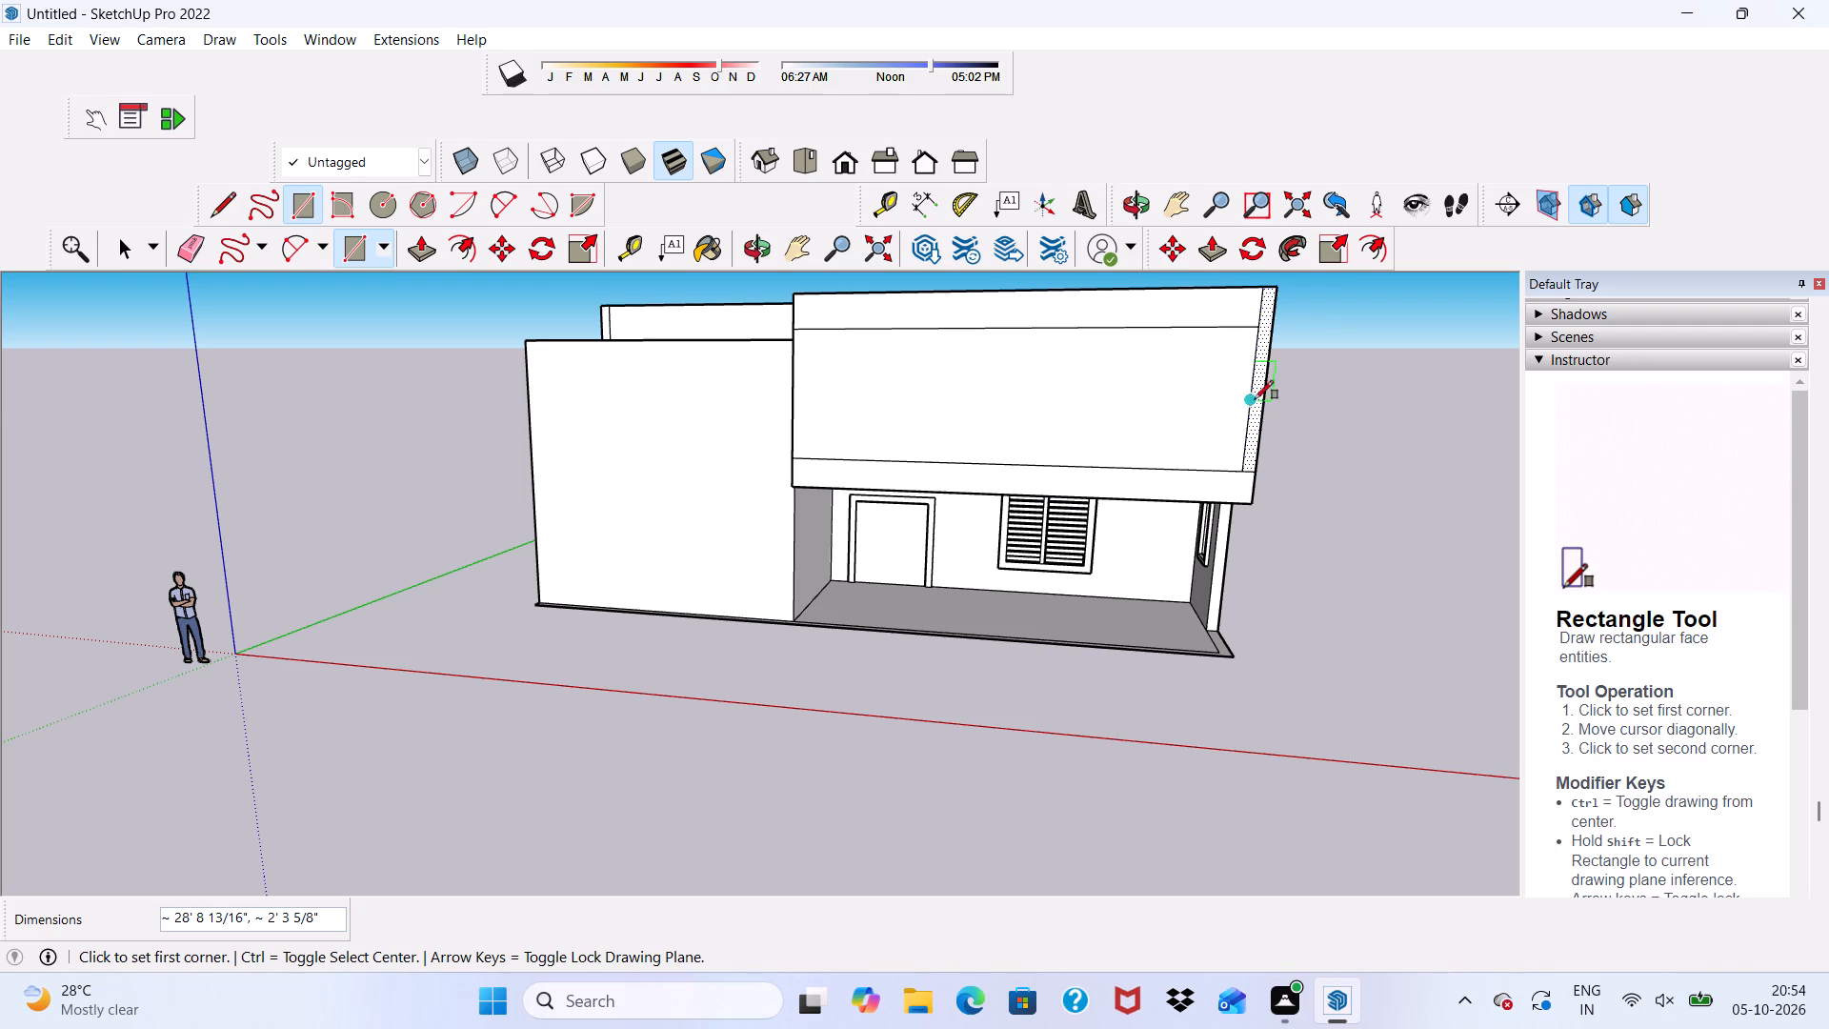
key("space")
Delete the large face below the top strip to open up the balcony front.
left_click(1134, 427)
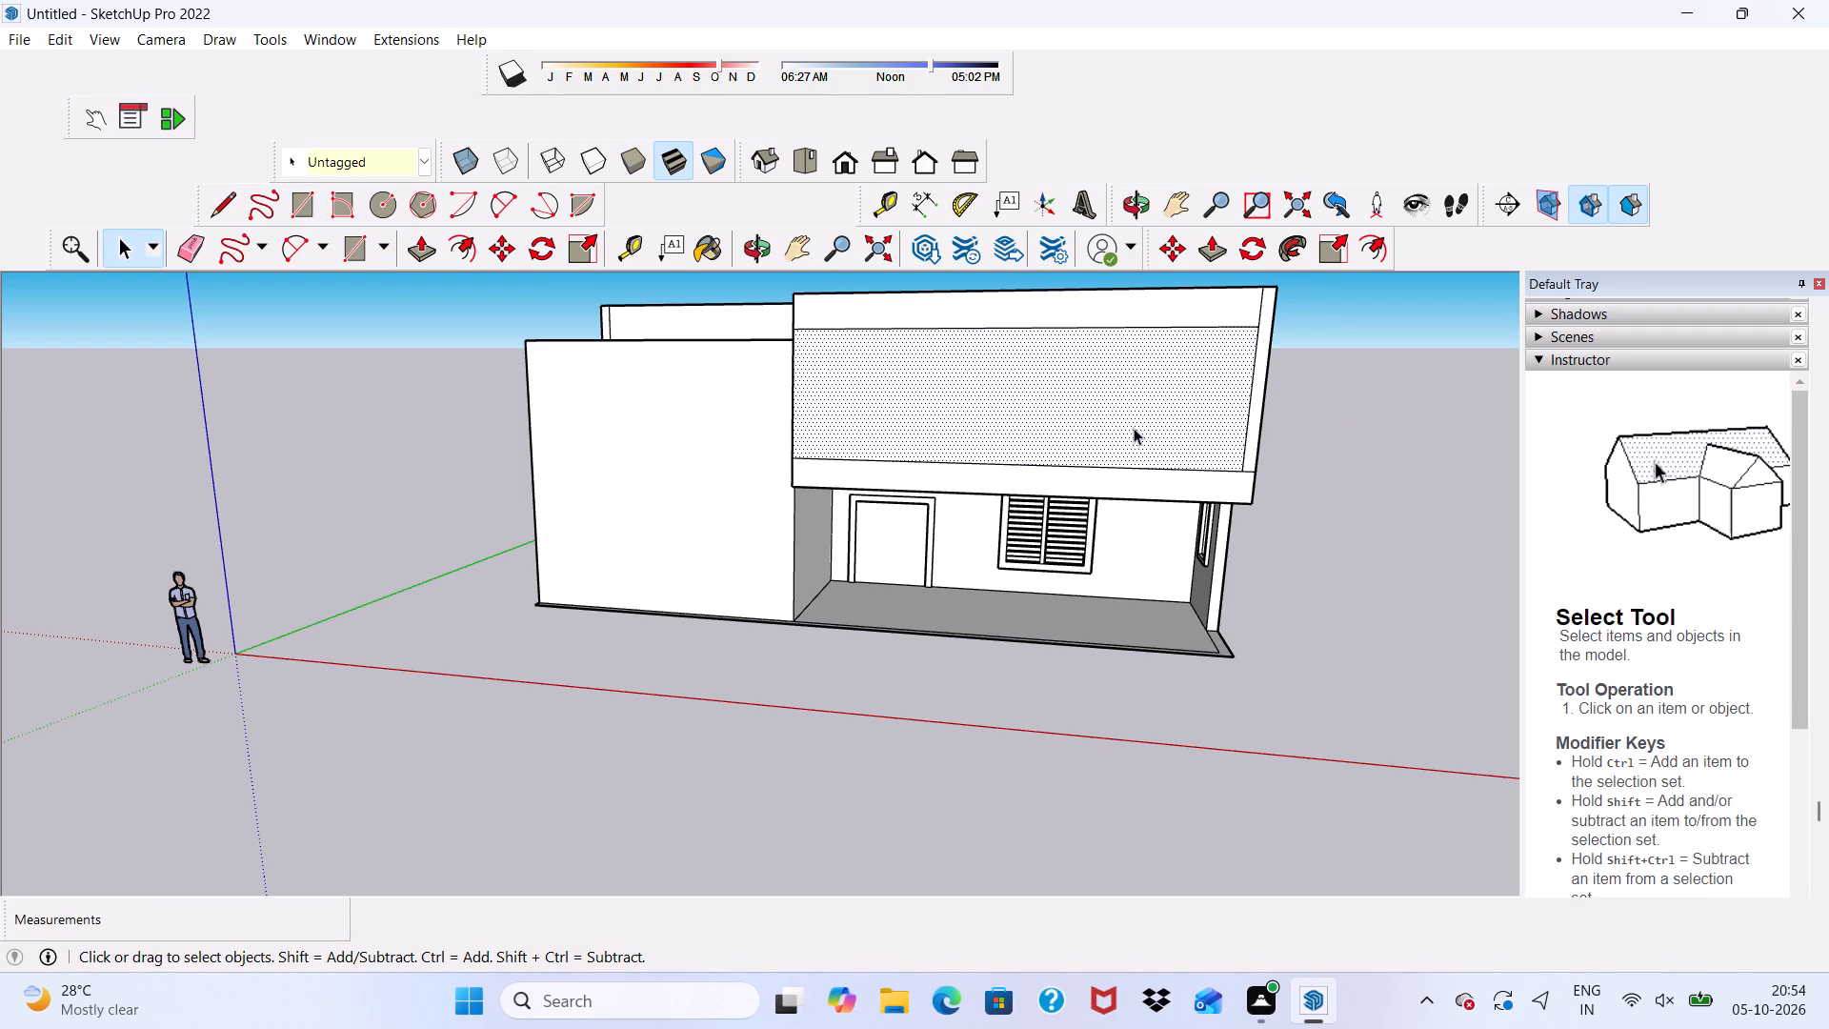
key("Delete")
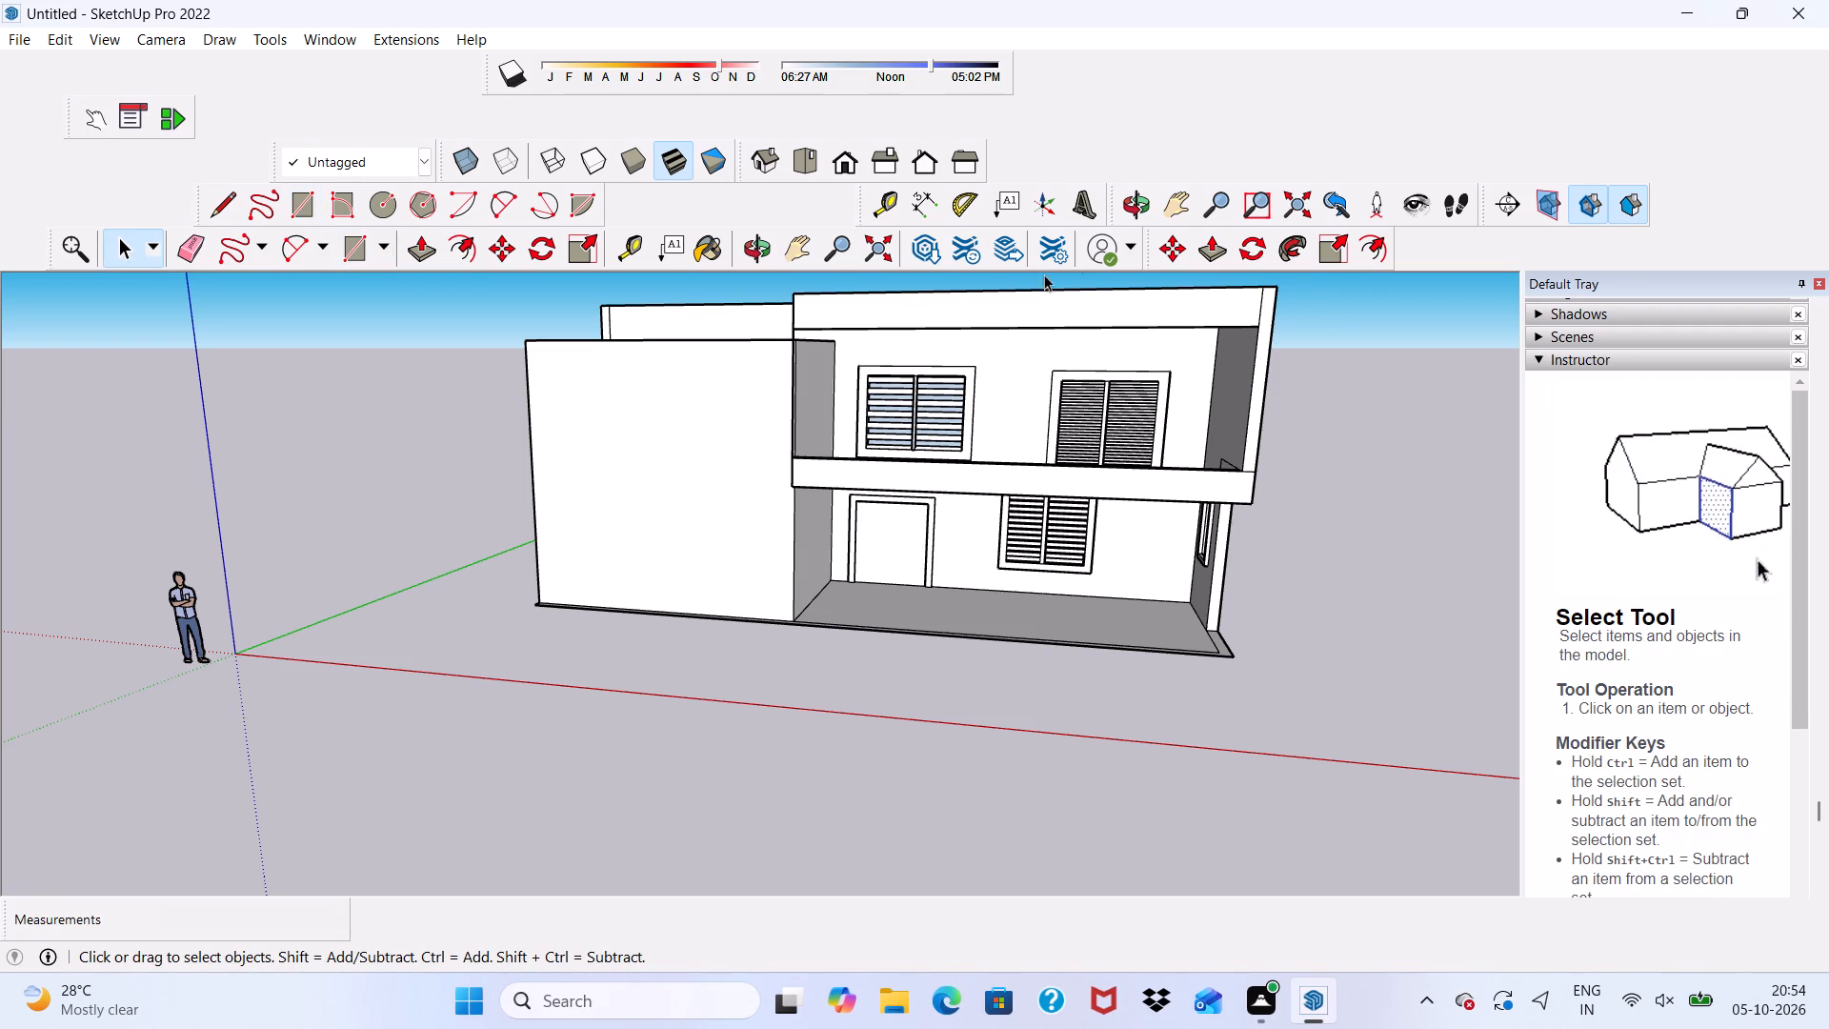
Push/Pull the top strip above the balcony 1' outward as a beam.
scroll(632, 223, "up", 2)
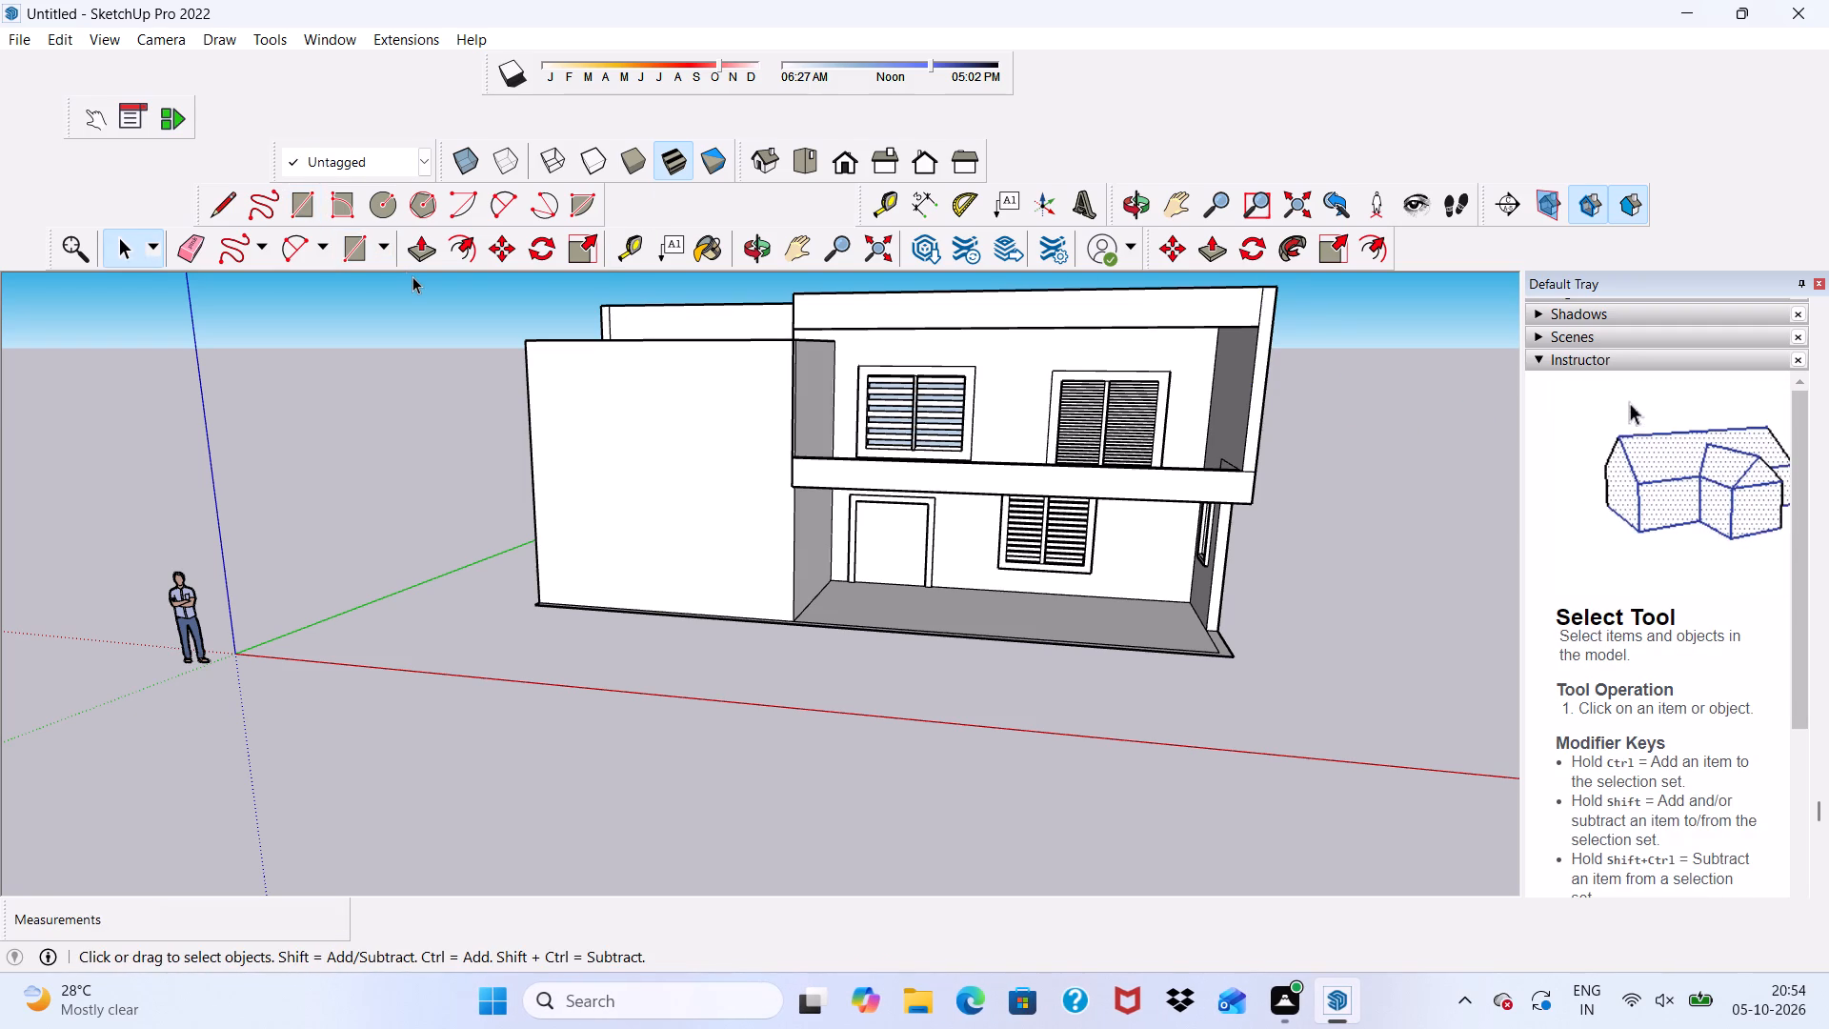
scroll(412, 276, "down", 3)
middle_click_drag(412, 276, 794, 337)
scroll(803, 328, "up", 3)
left_click(807, 312)
middle_click_drag(1081, 450, 943, 546)
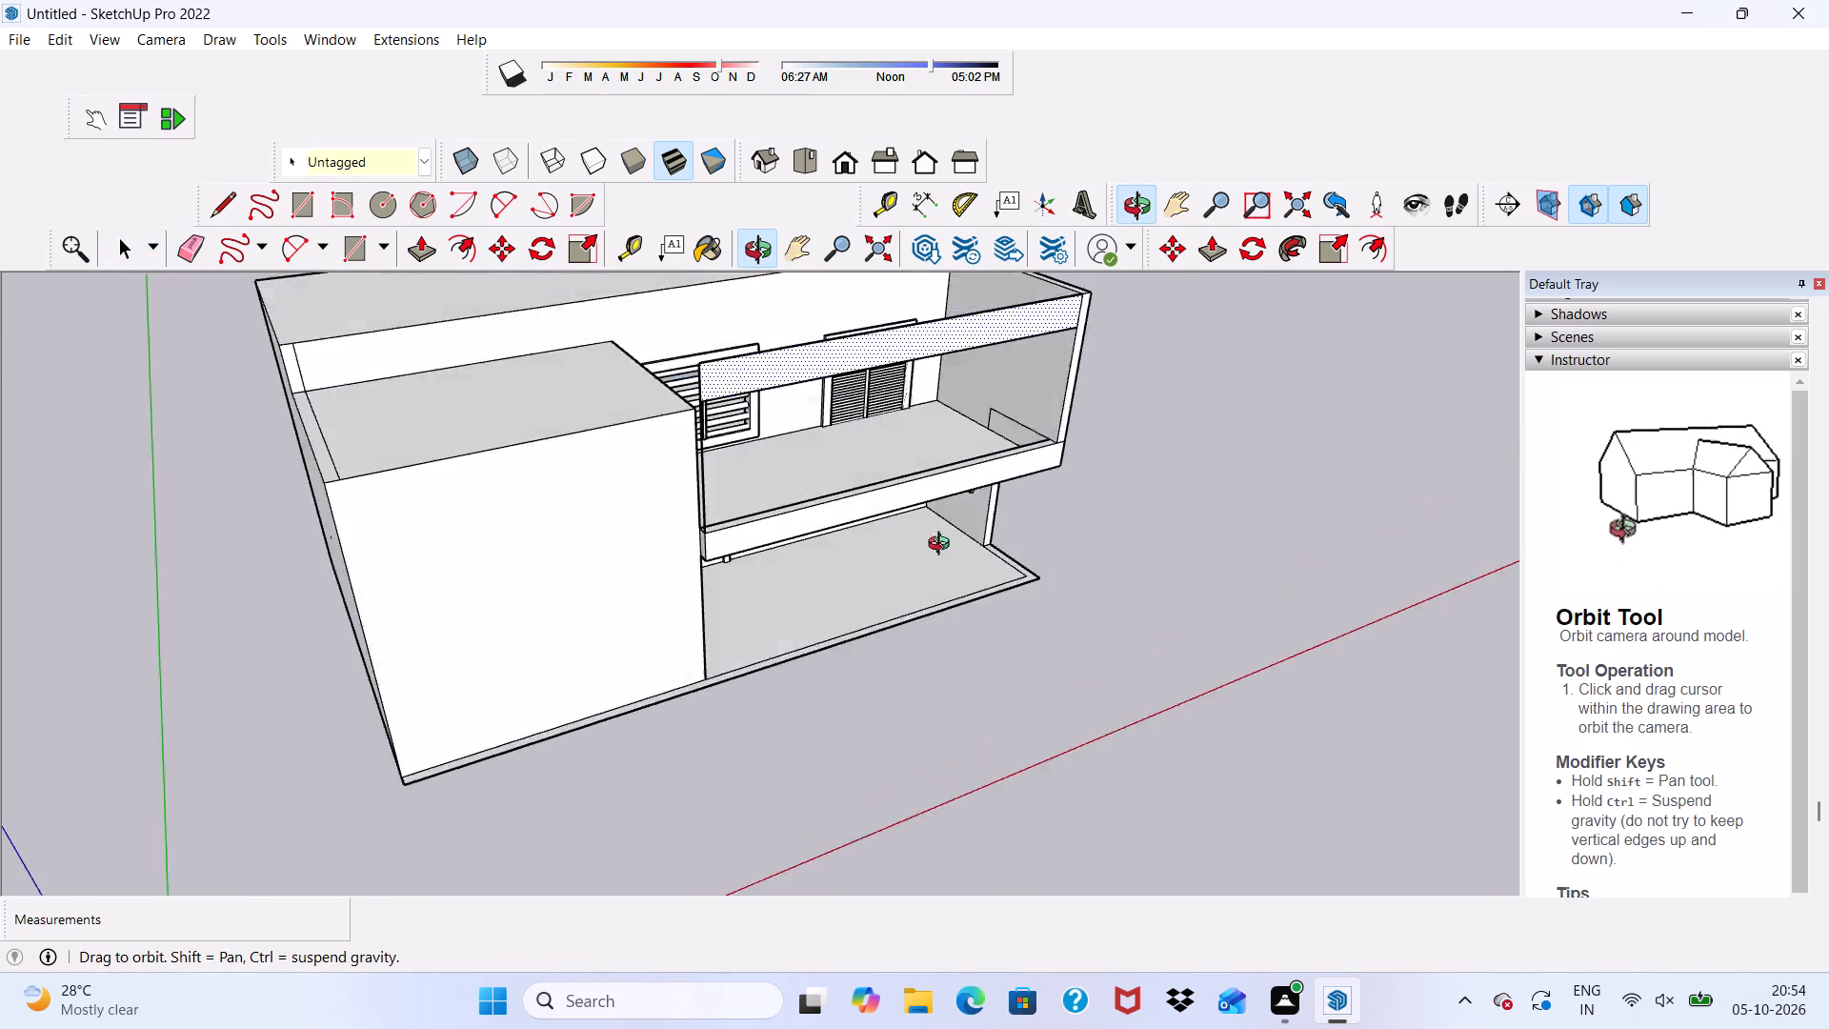
middle_click_drag(943, 546, 653, 434)
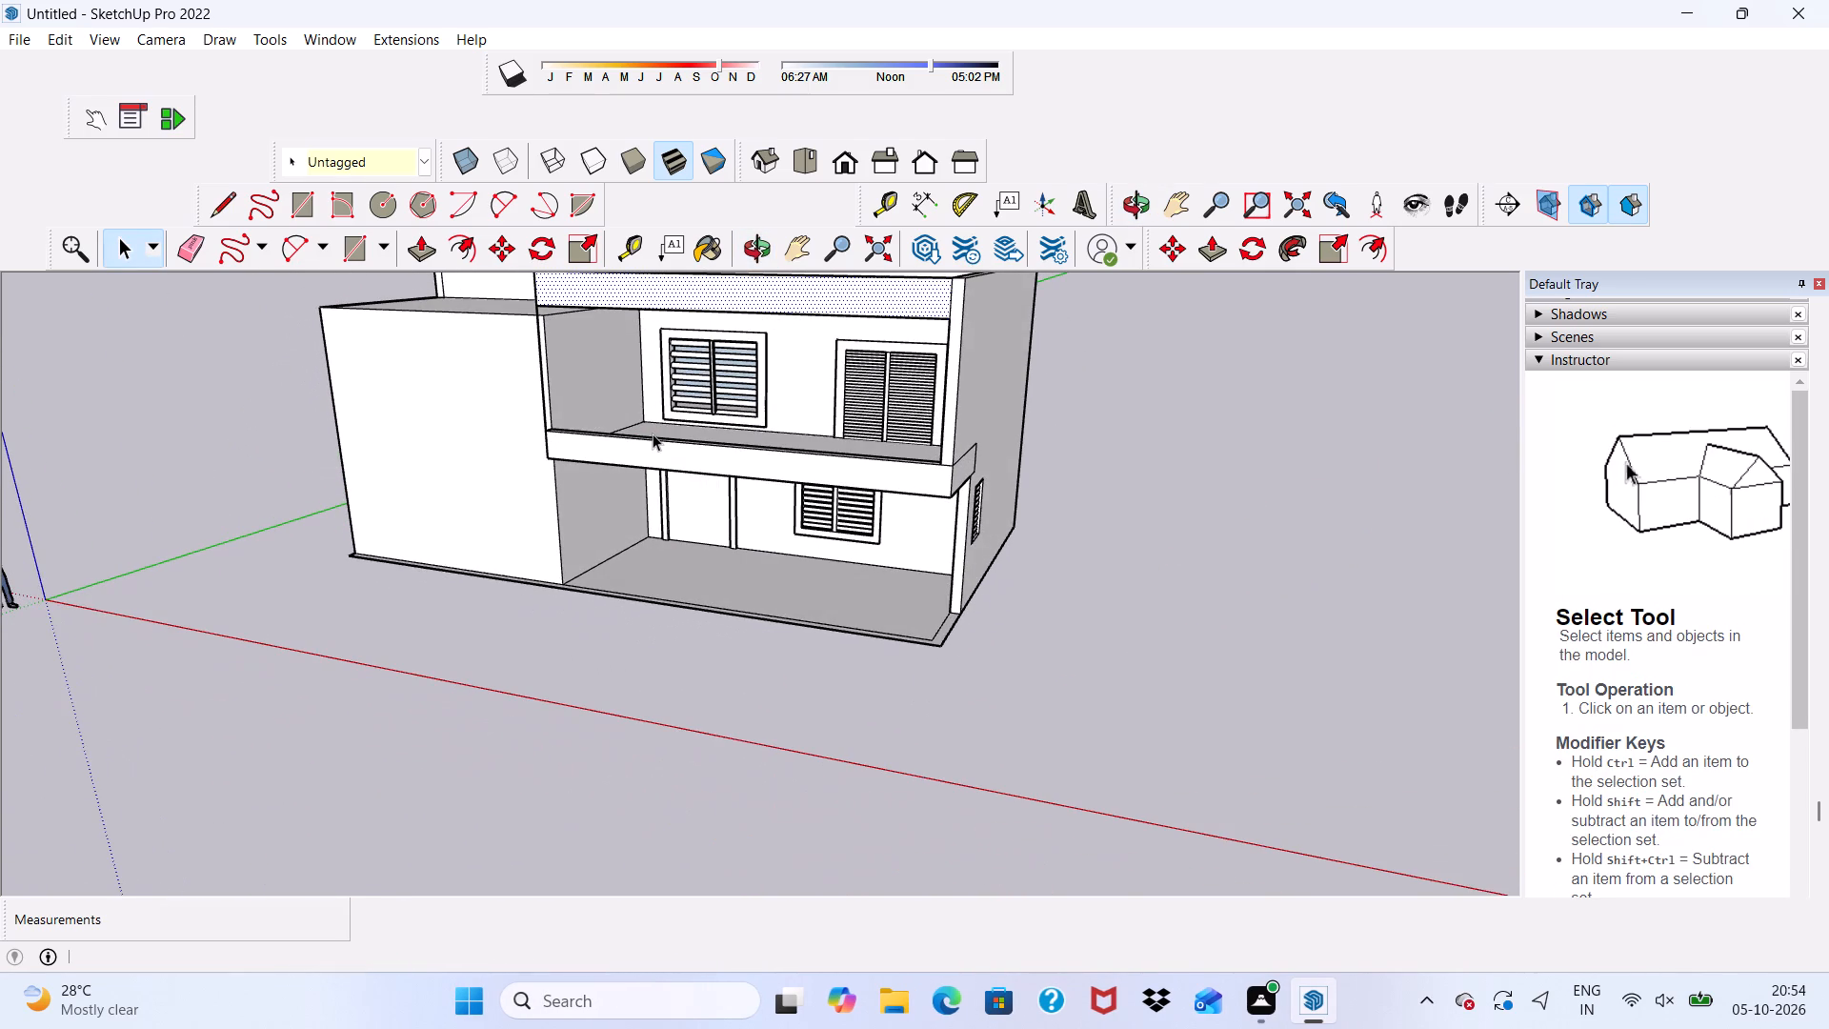
left_click(435, 248)
scroll(770, 306, "up", 2)
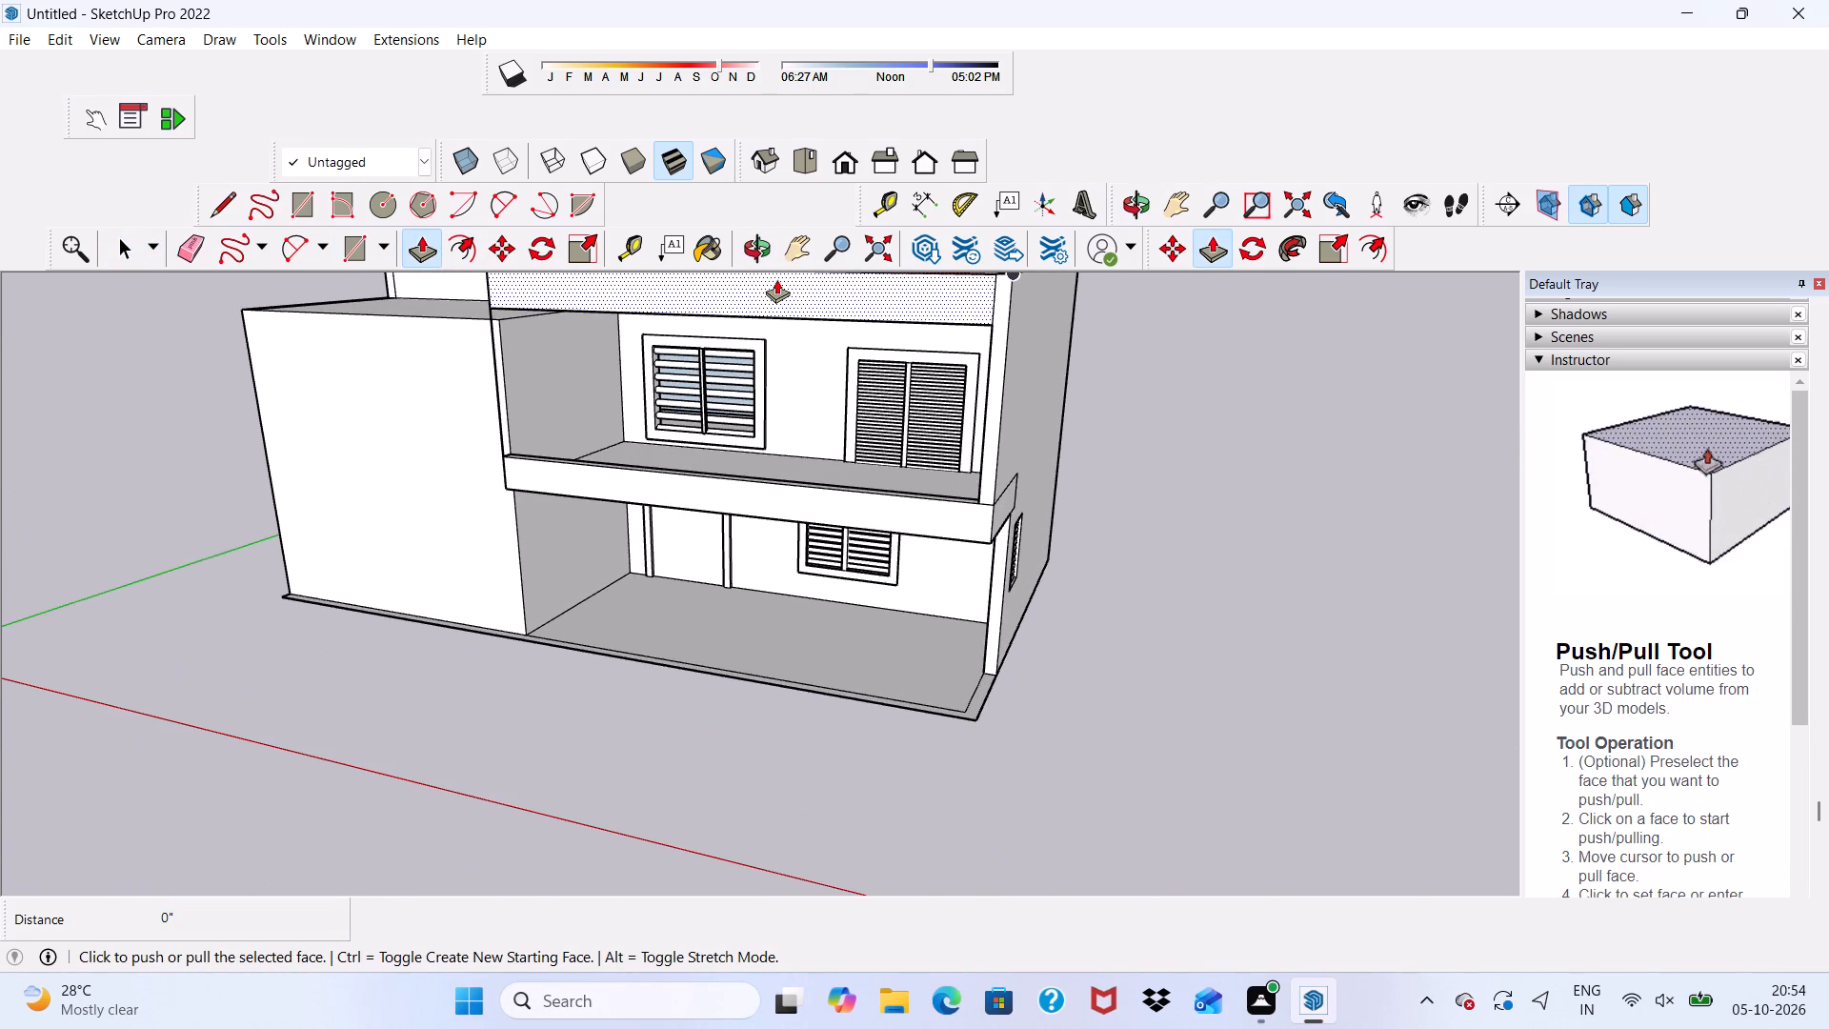
left_click(776, 279)
type("1'")
key("Return")
scroll(754, 296, "up", 1)
scroll(888, 344, "down", 3)
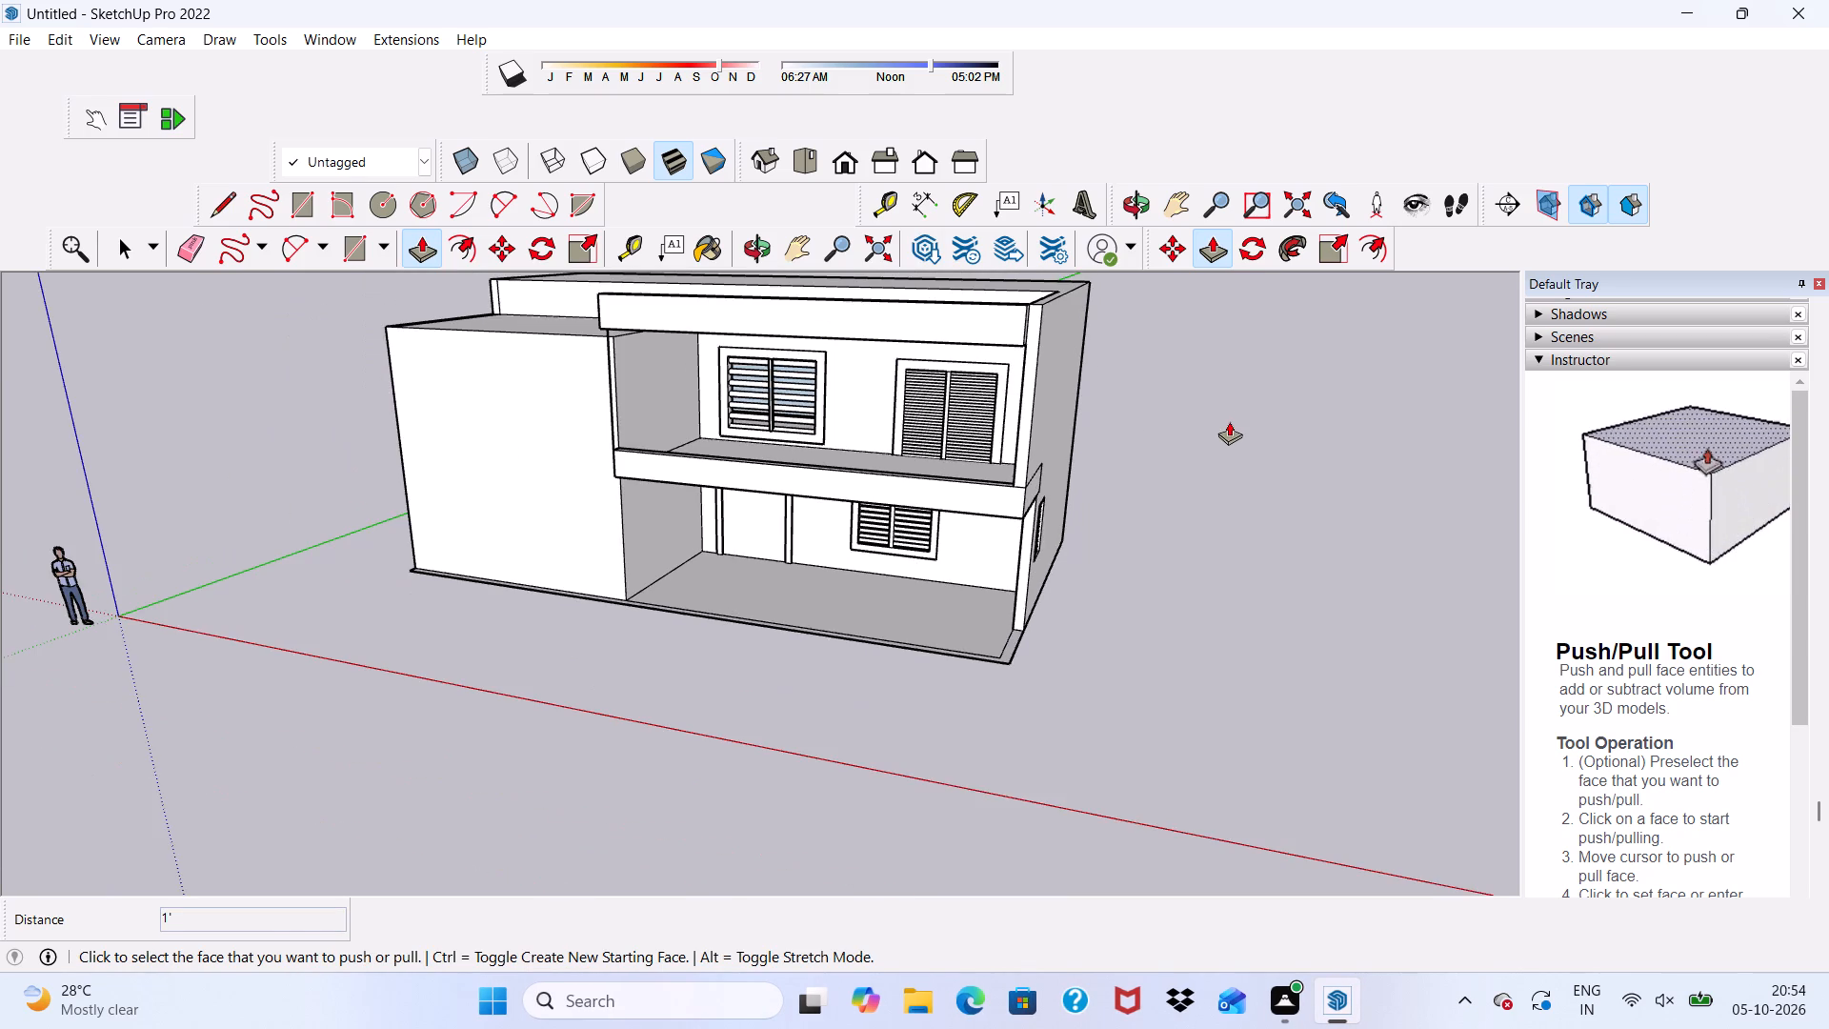
Push/Pull the beam's end face 9" sideways to the side wall's outer face.
middle_click_drag(1229, 421, 1121, 463)
scroll(1010, 412, "up", 9)
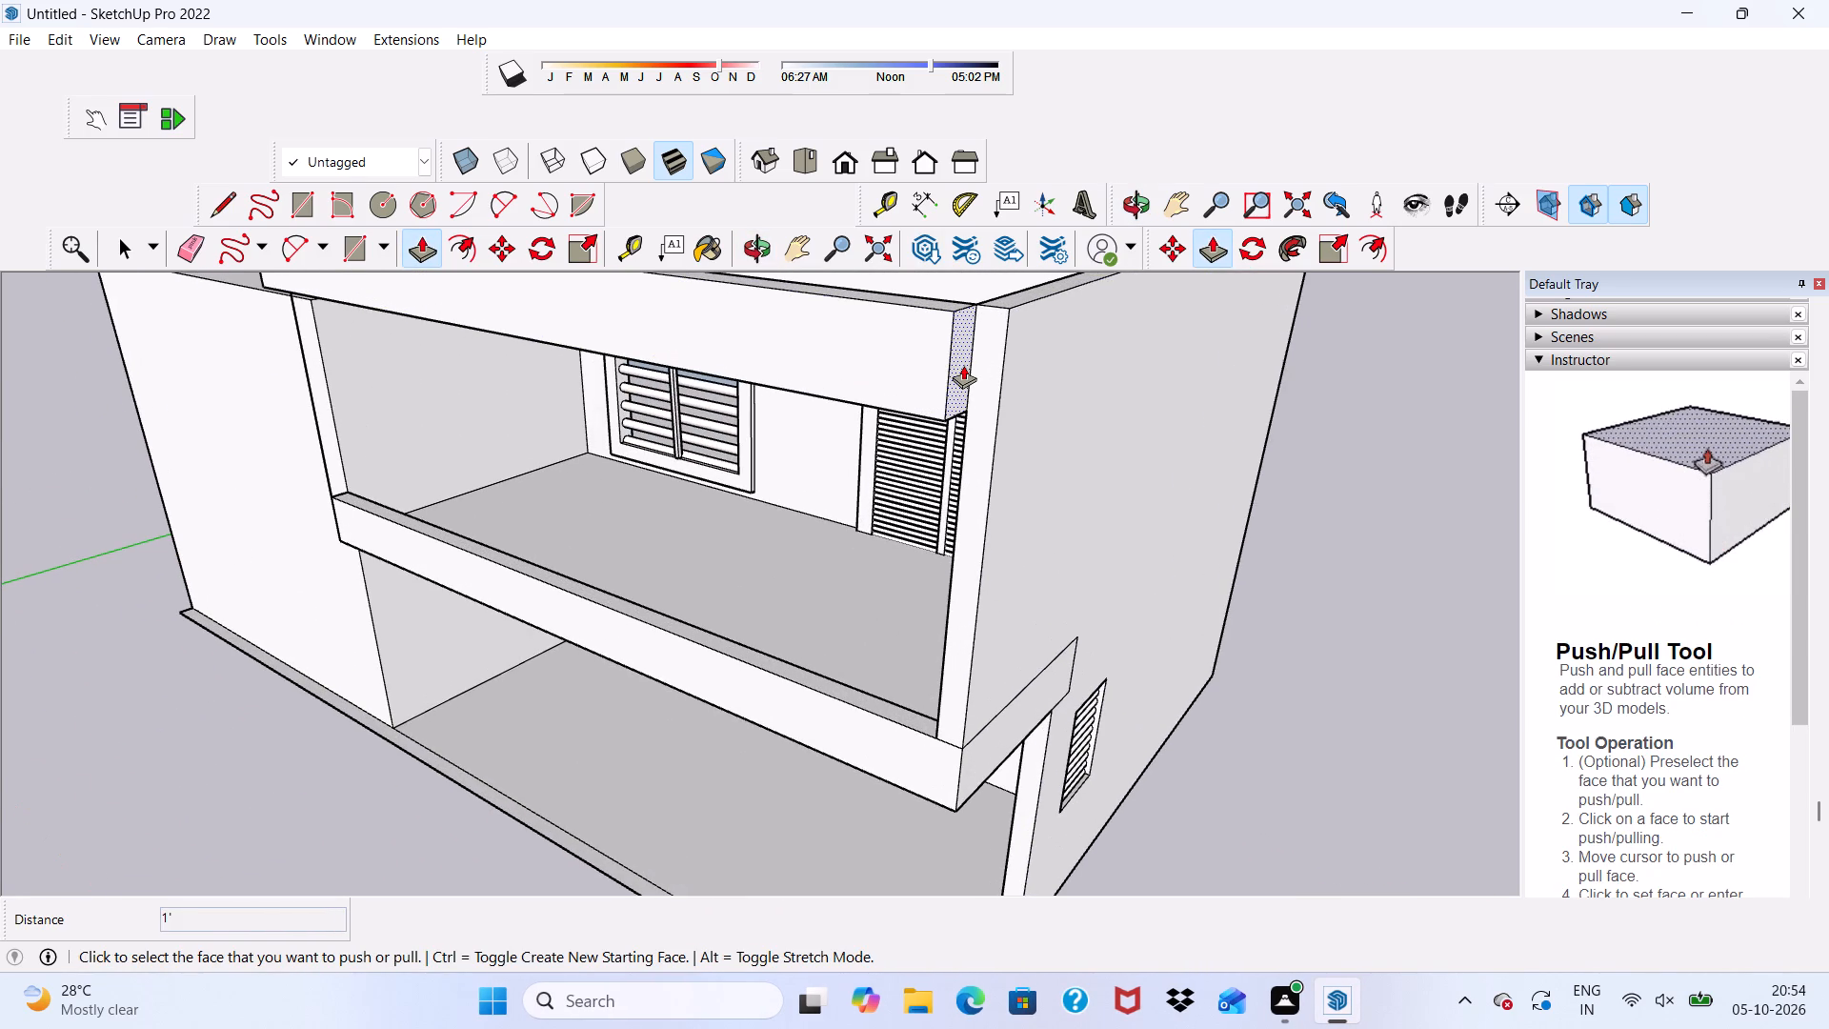
left_click(963, 362)
scroll(1014, 332, "down", 1)
middle_click_drag(1014, 332, 1106, 216)
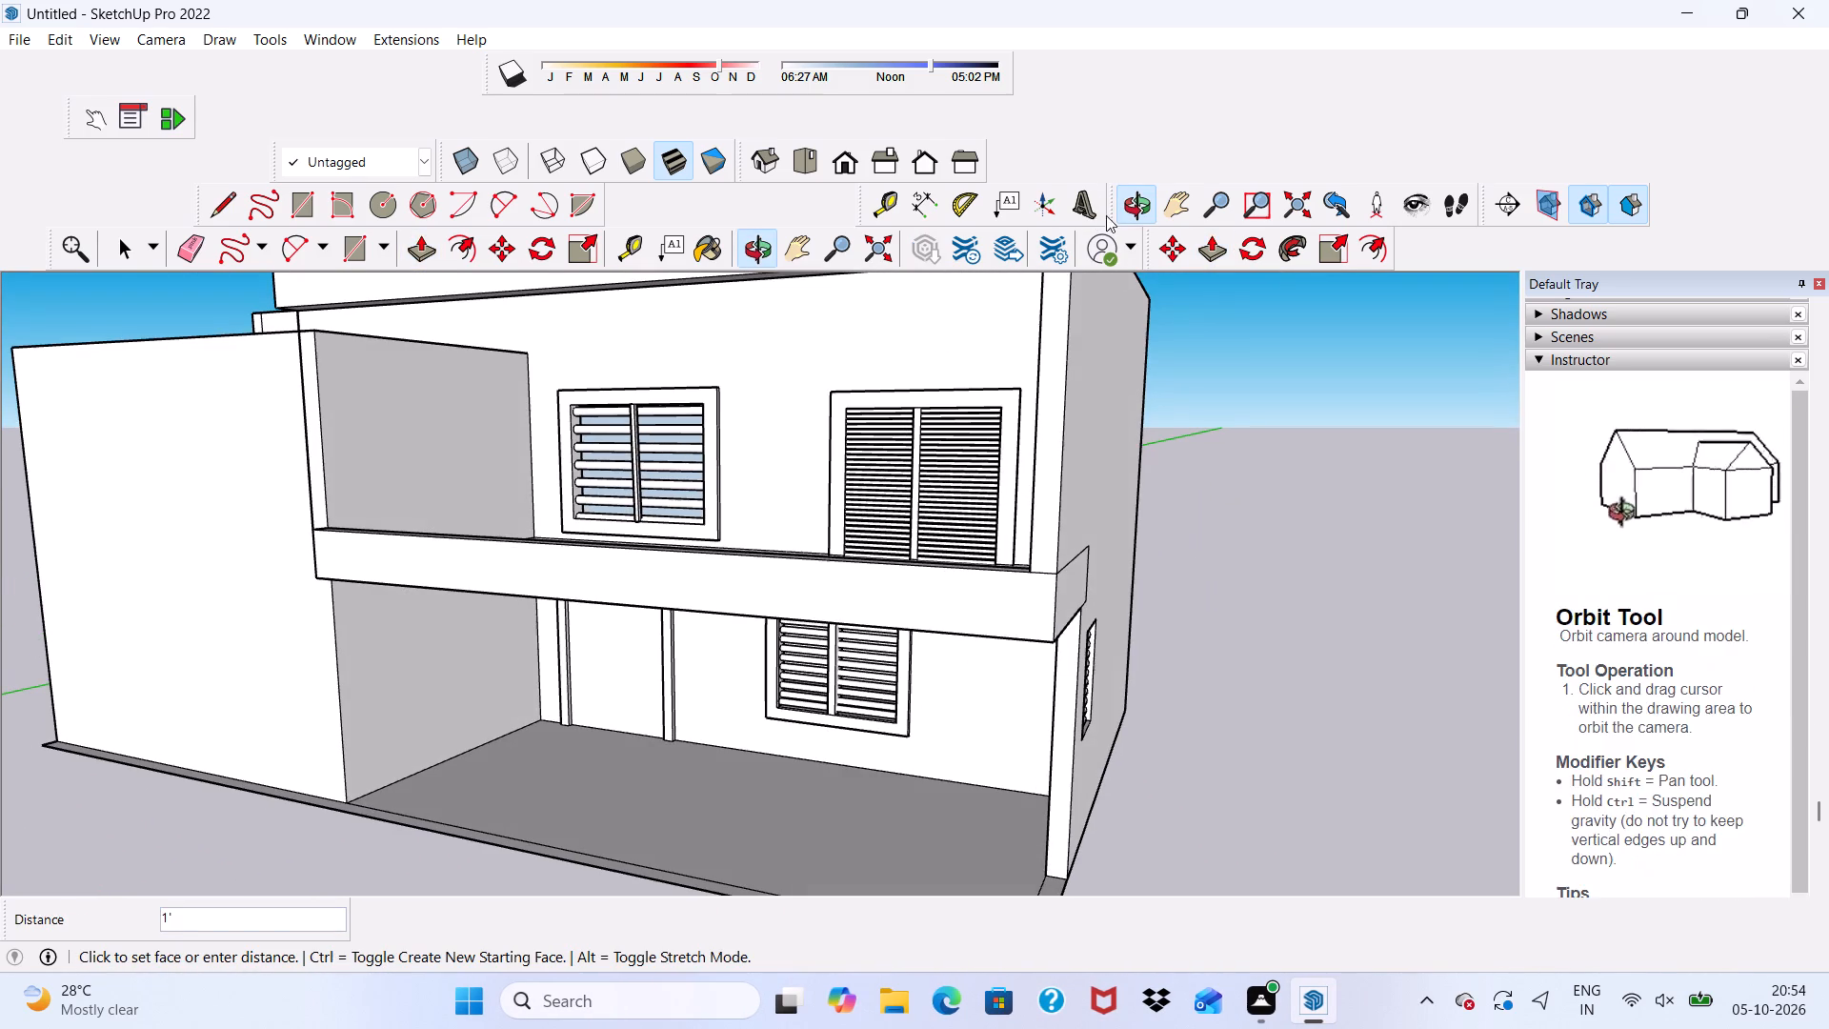
left_click(1059, 410)
Draw a rectangle about 1' by 9" on the beam's underside, in front of the side wall's end.
scroll(1059, 410, "down", 2)
scroll(1059, 410, "up", 1)
scroll(1056, 416, "down", 2)
scroll(1039, 303, "up", 4)
scroll(1039, 303, "down", 1)
scroll(1039, 301, "up", 5)
middle_click_drag(1044, 274, 1190, 315)
scroll(1189, 363, "up", 4)
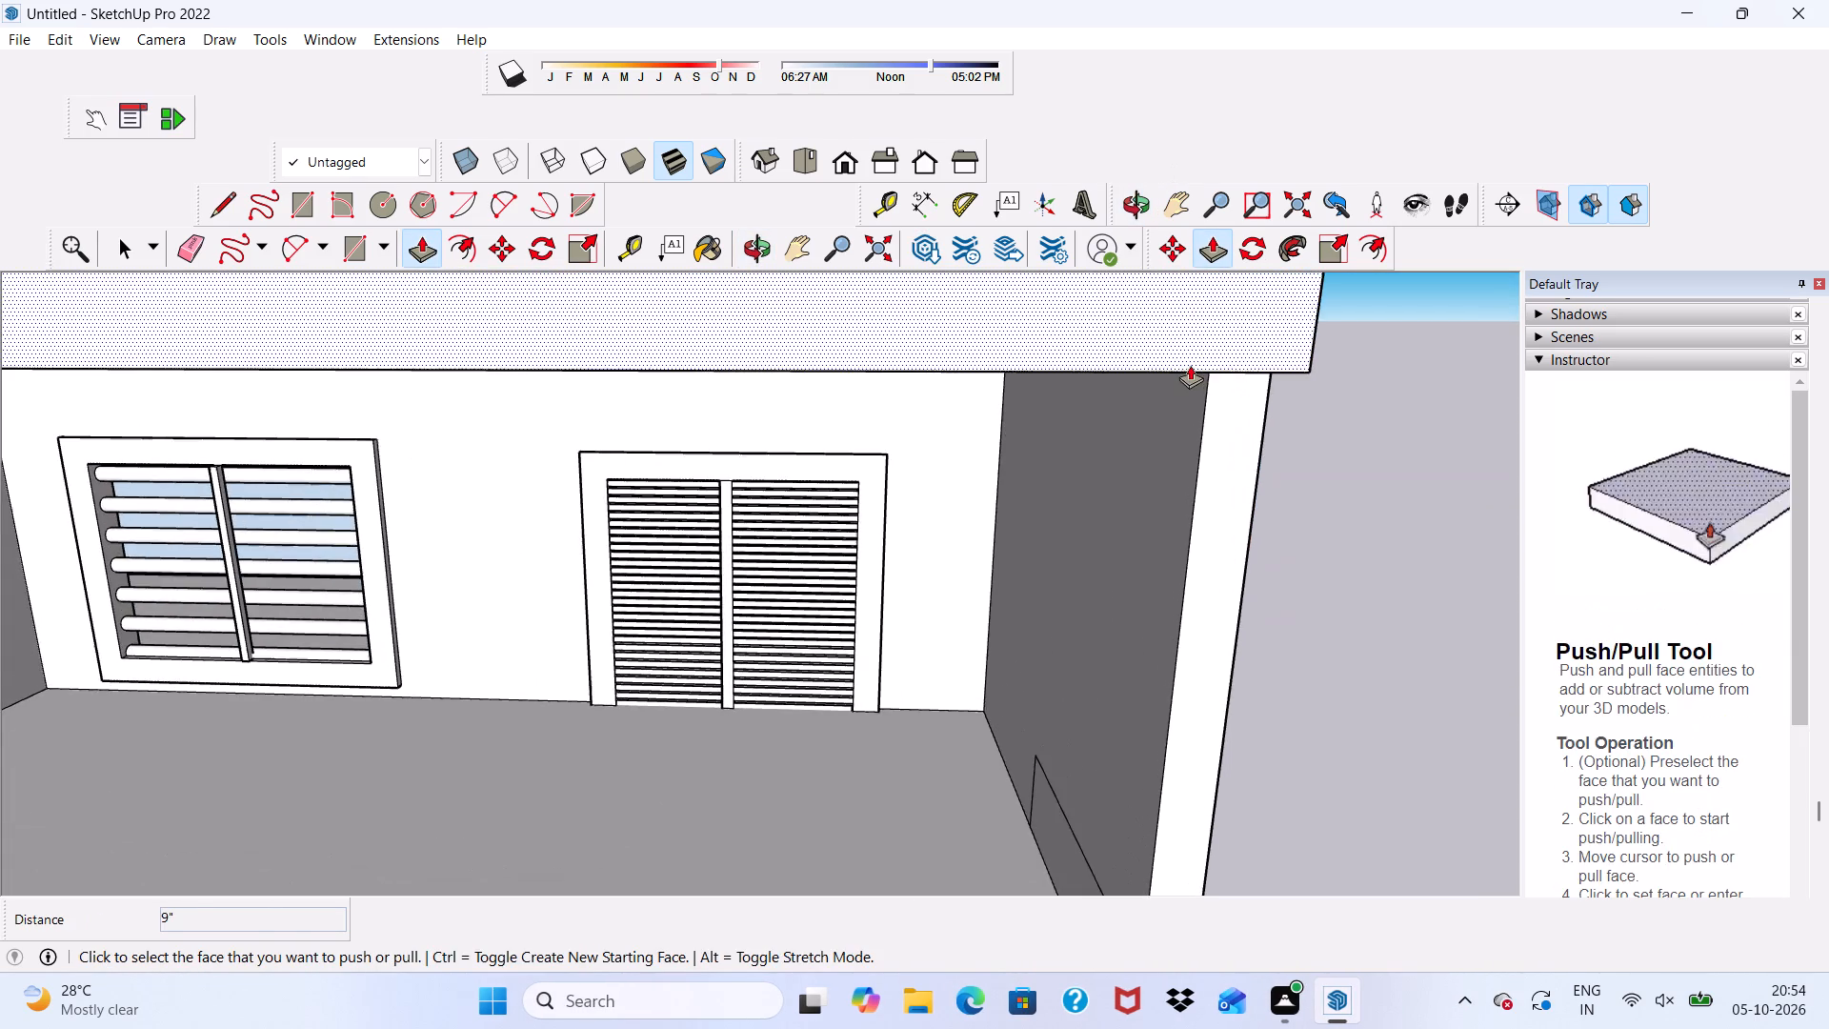
middle_click_drag(1190, 365, 1228, 240)
scroll(1232, 269, "up", 3)
scroll(1216, 378, "down", 3)
key("space")
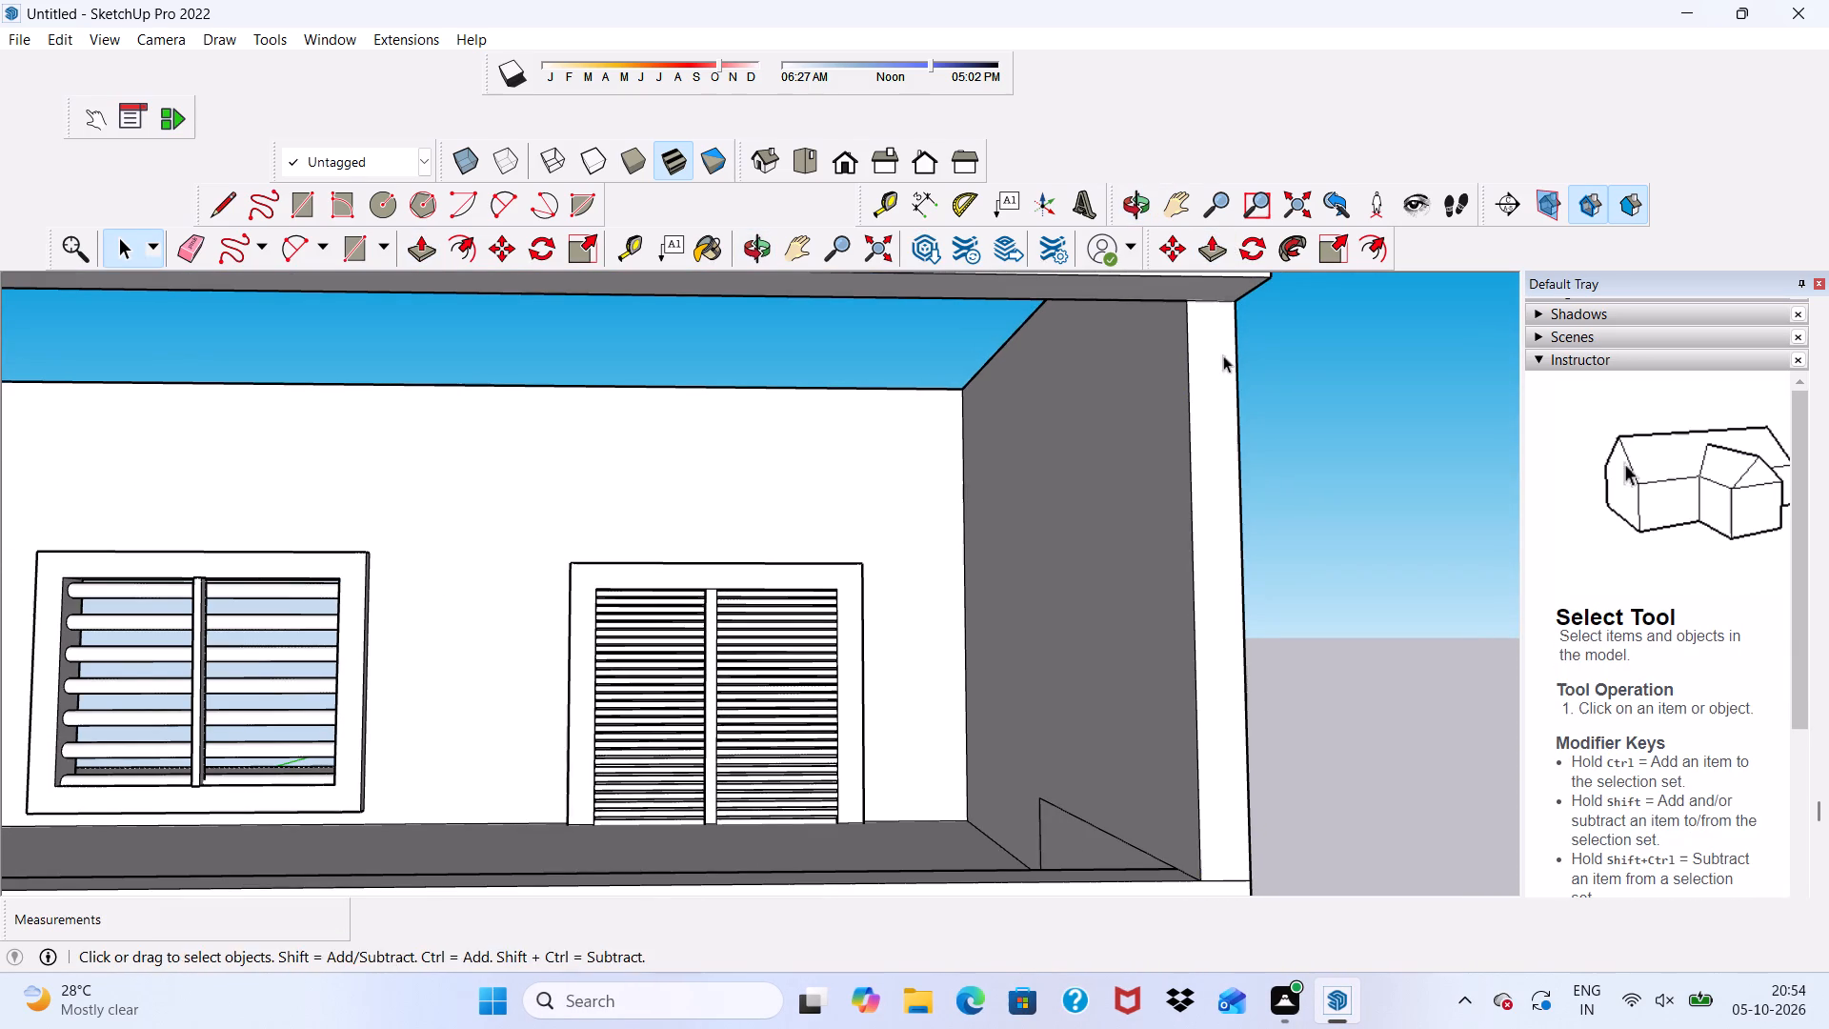
left_click(310, 191)
scroll(825, 500, "down", 2)
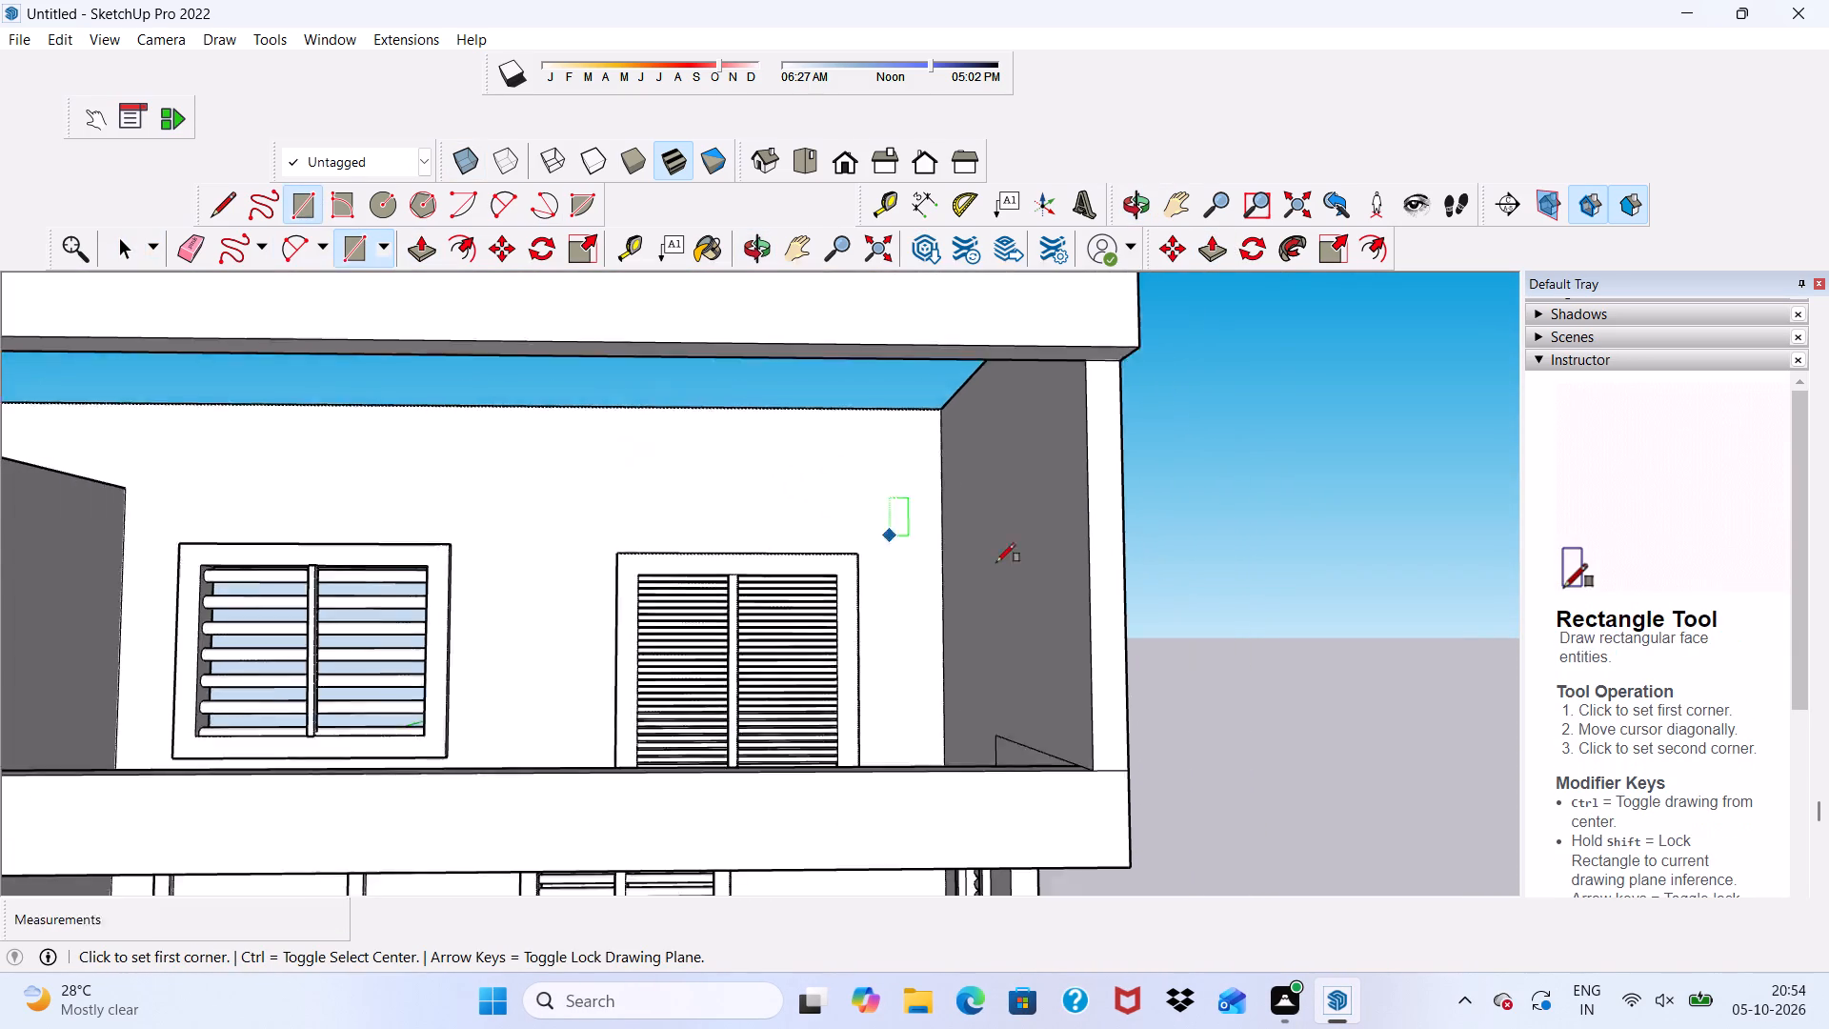
scroll(996, 562, "down", 2)
scroll(1158, 402, "up", 12)
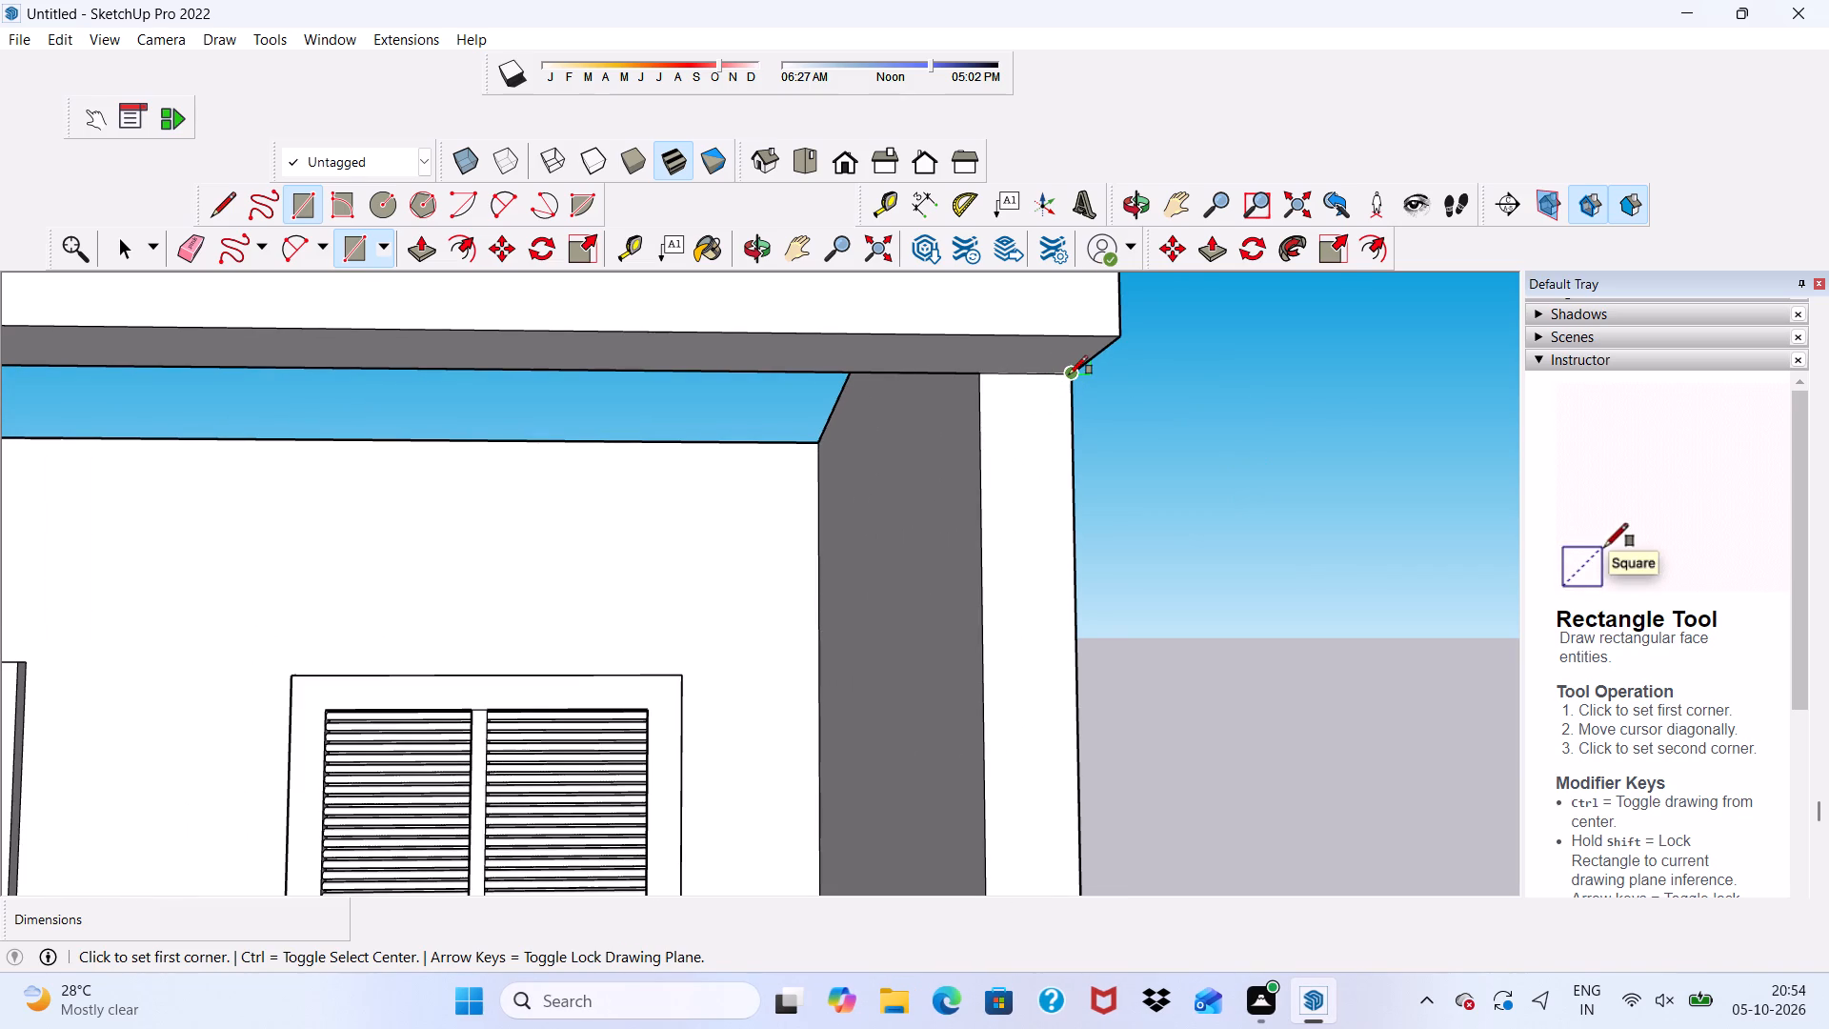
left_click(1069, 374)
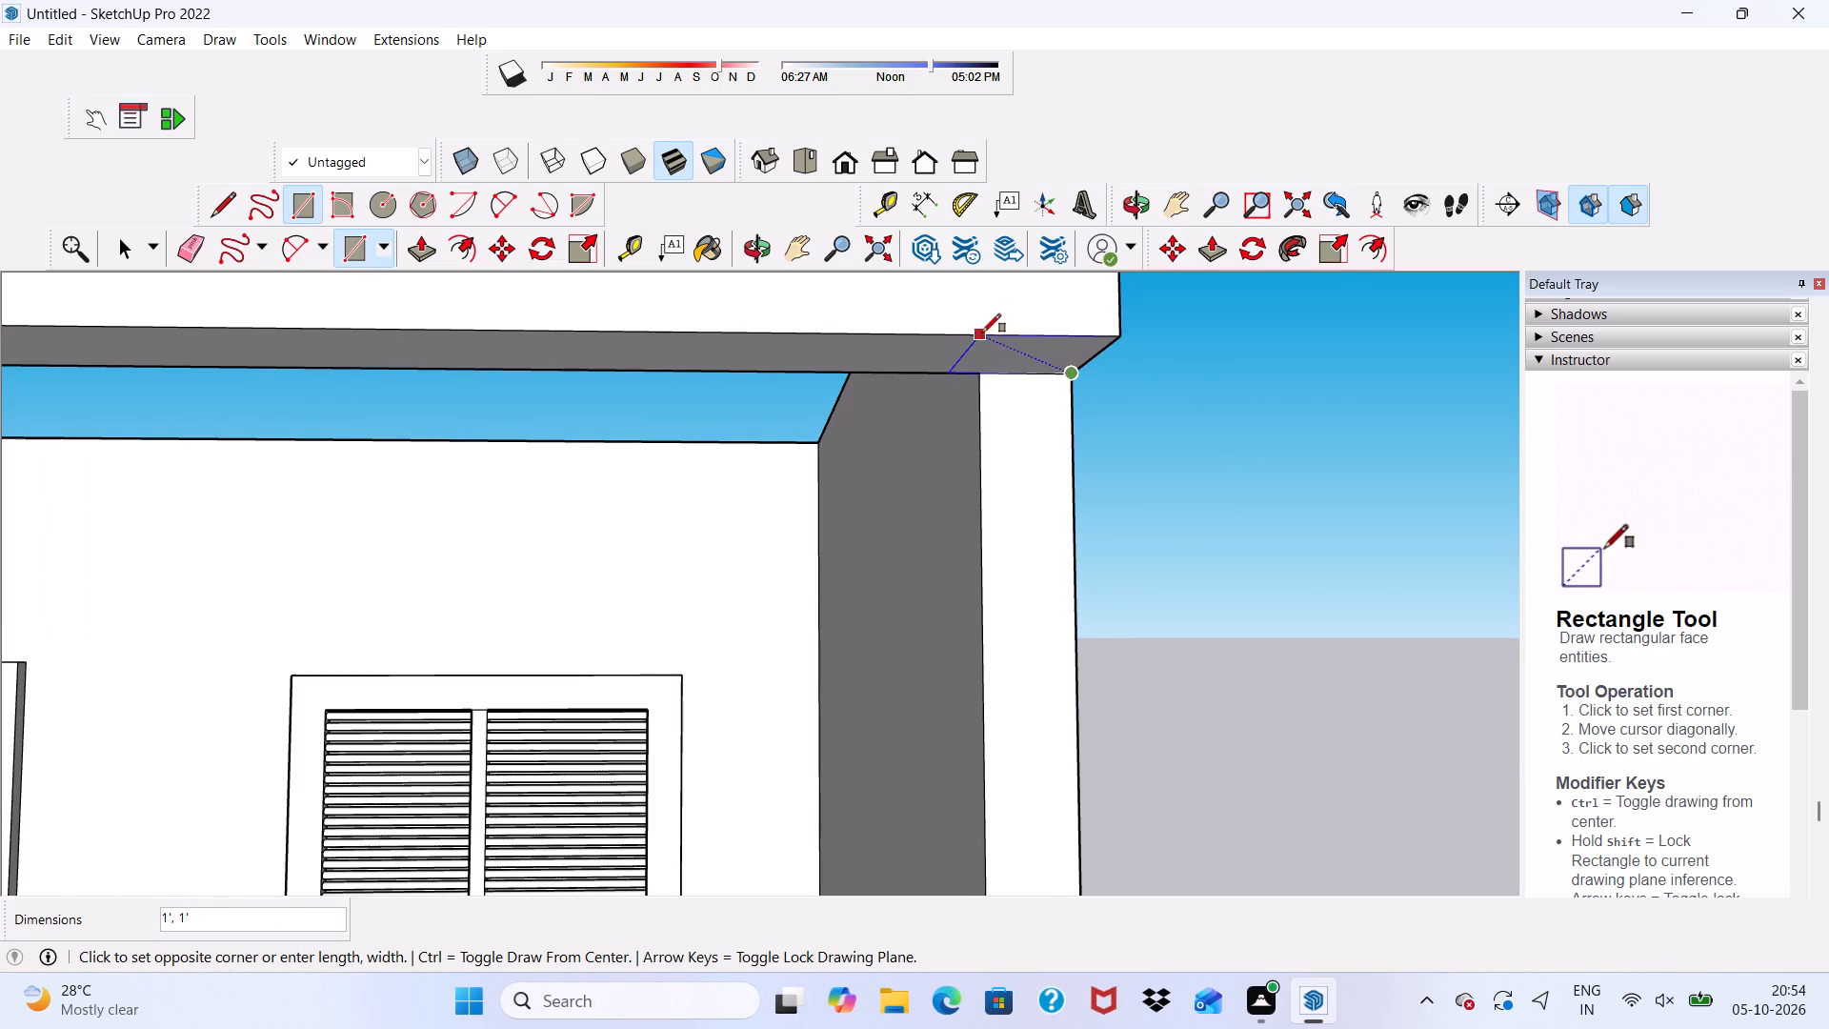
scroll(987, 345, "up", 4)
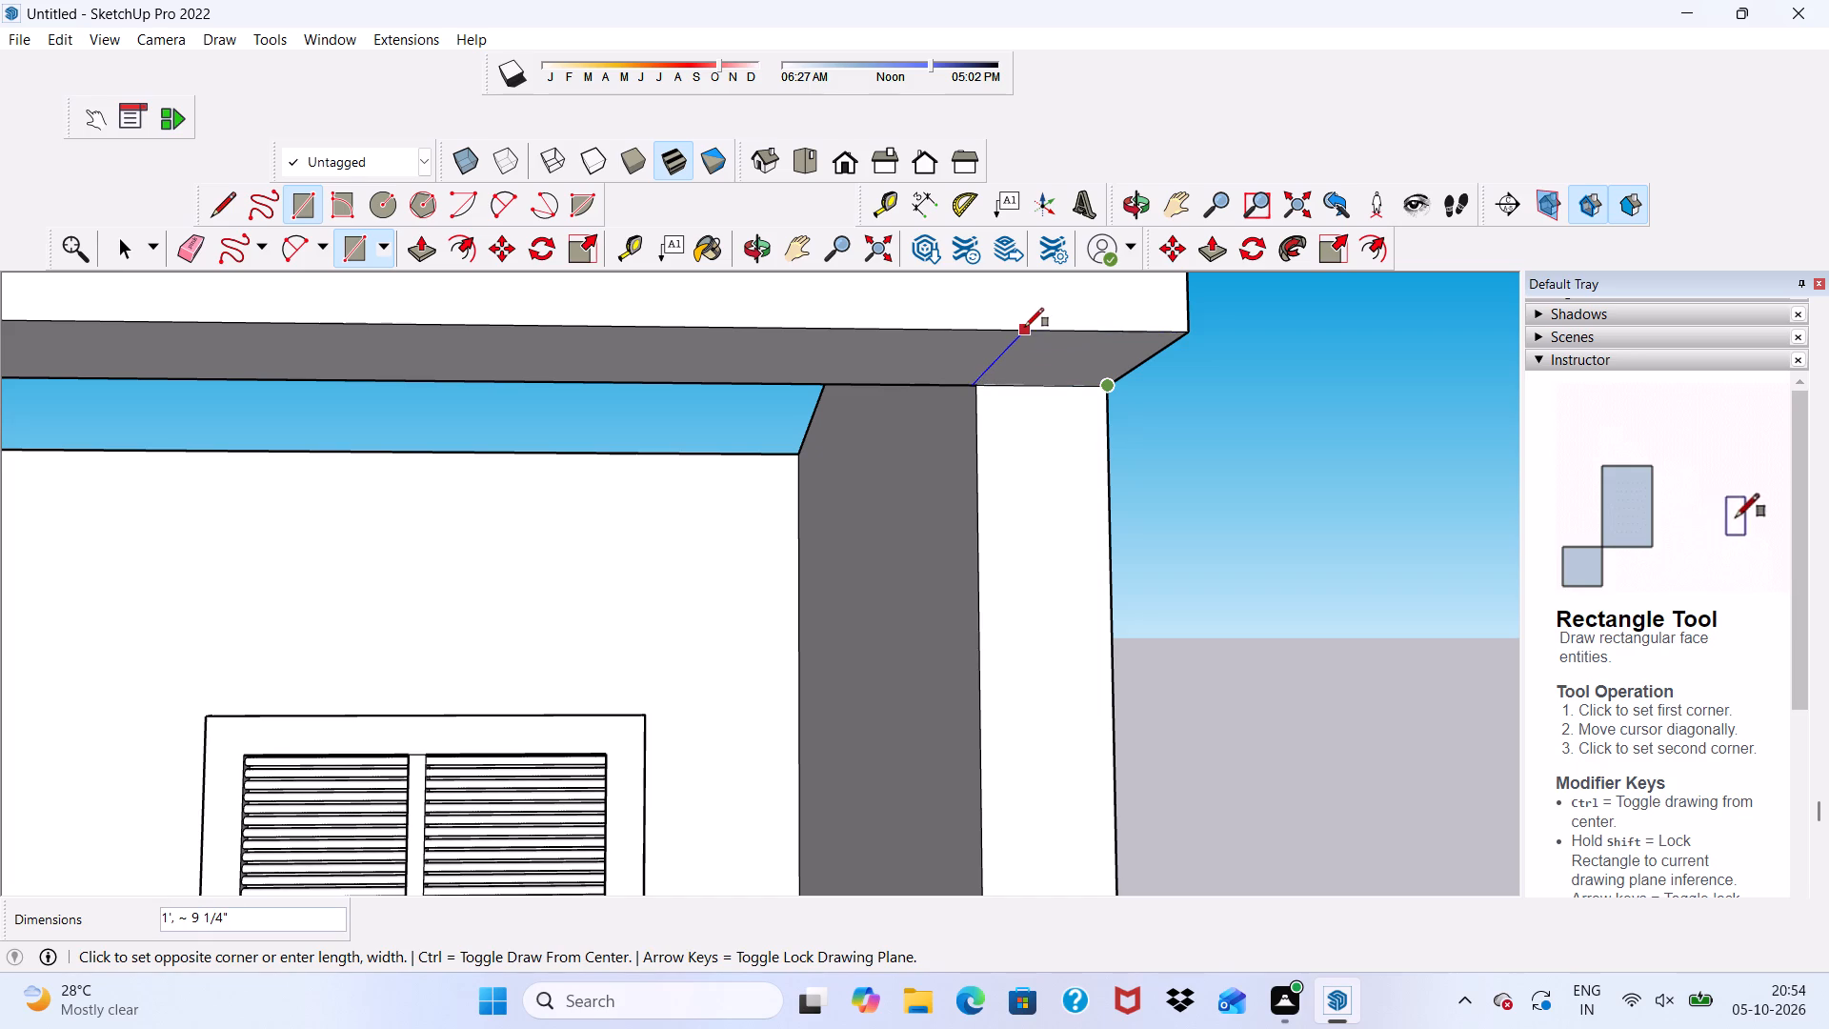
left_click(1025, 327)
key("space")
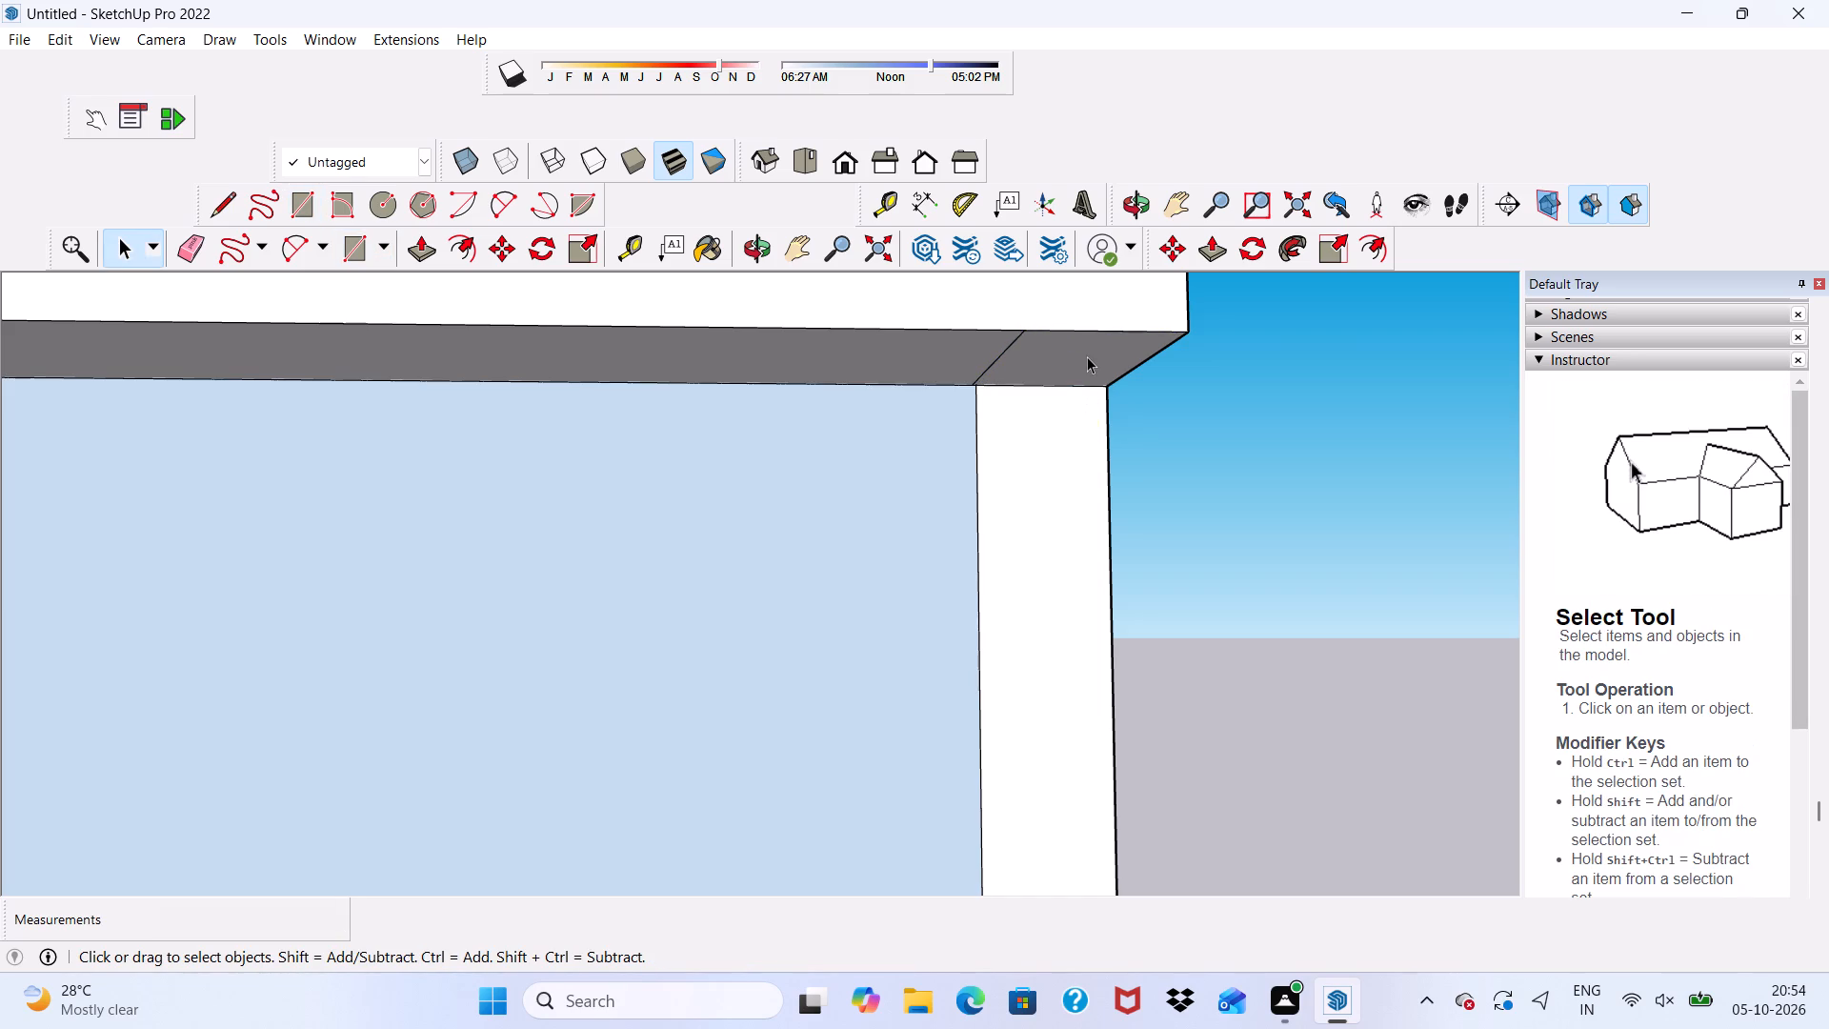
Delete the unwanted face filling the balcony opening beneath the beam.
left_click(1087, 356)
left_click(810, 519)
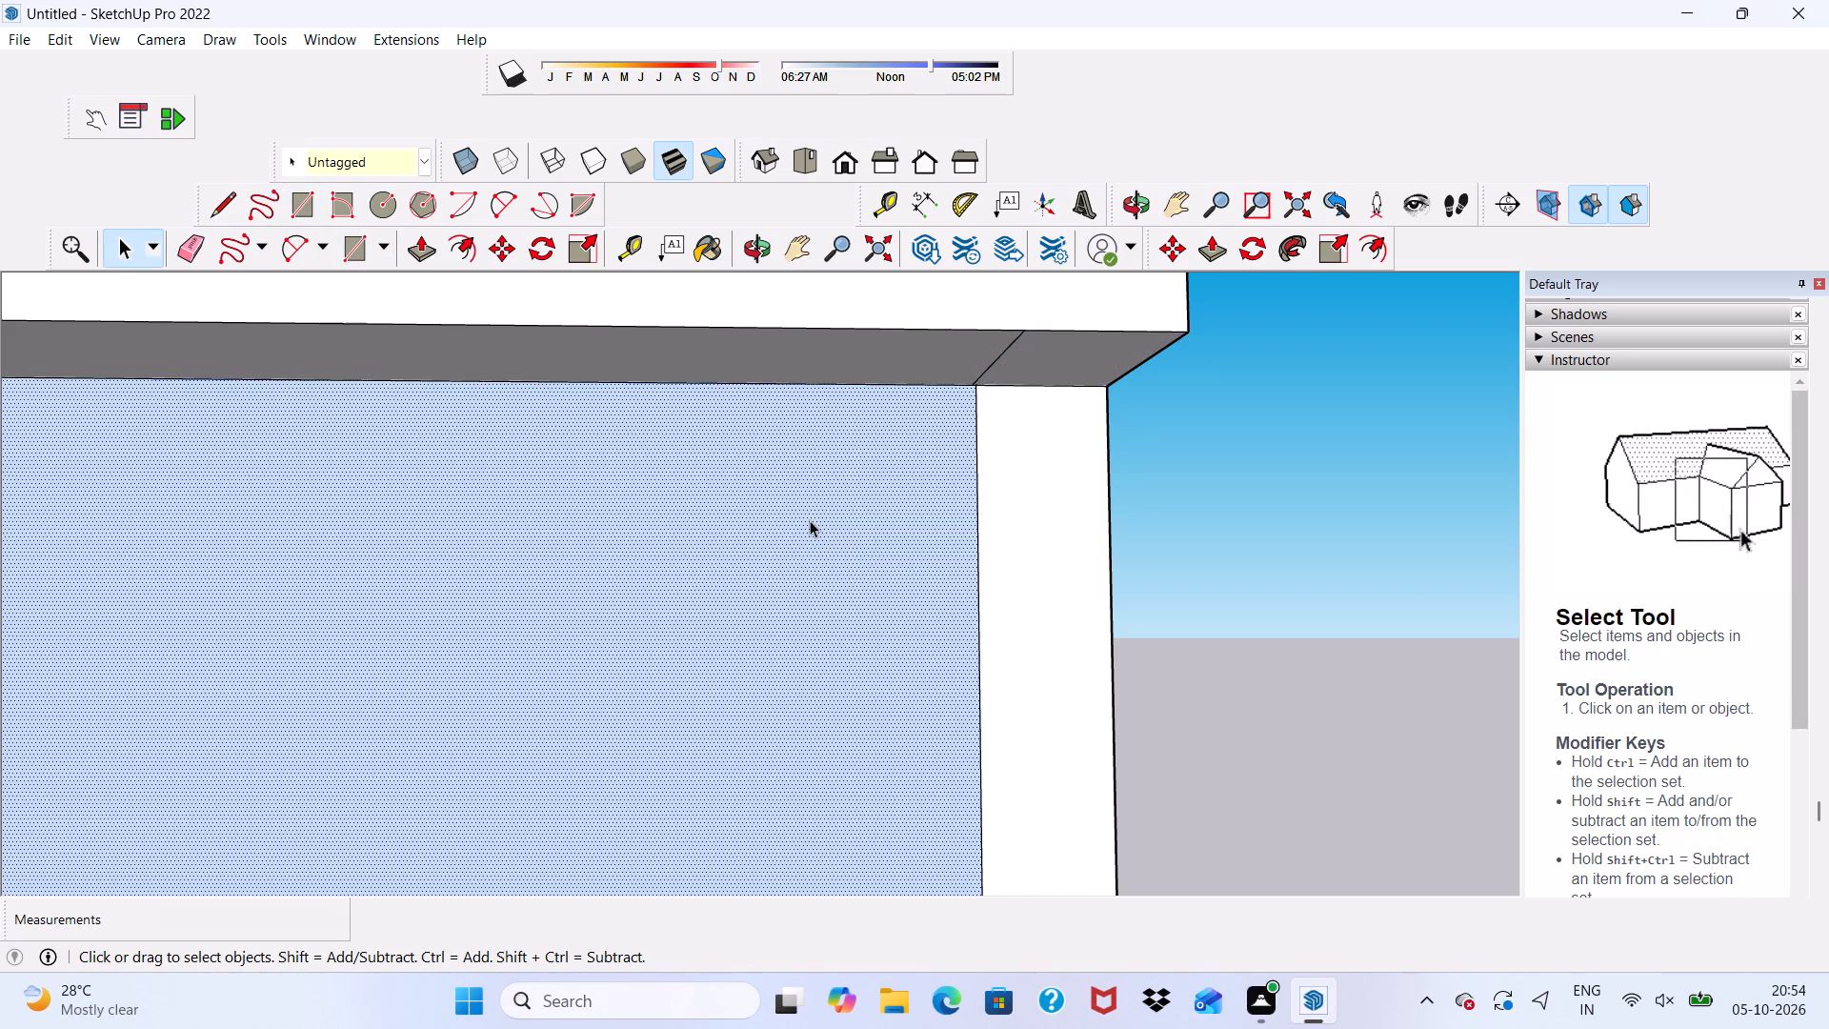
key("Delete")
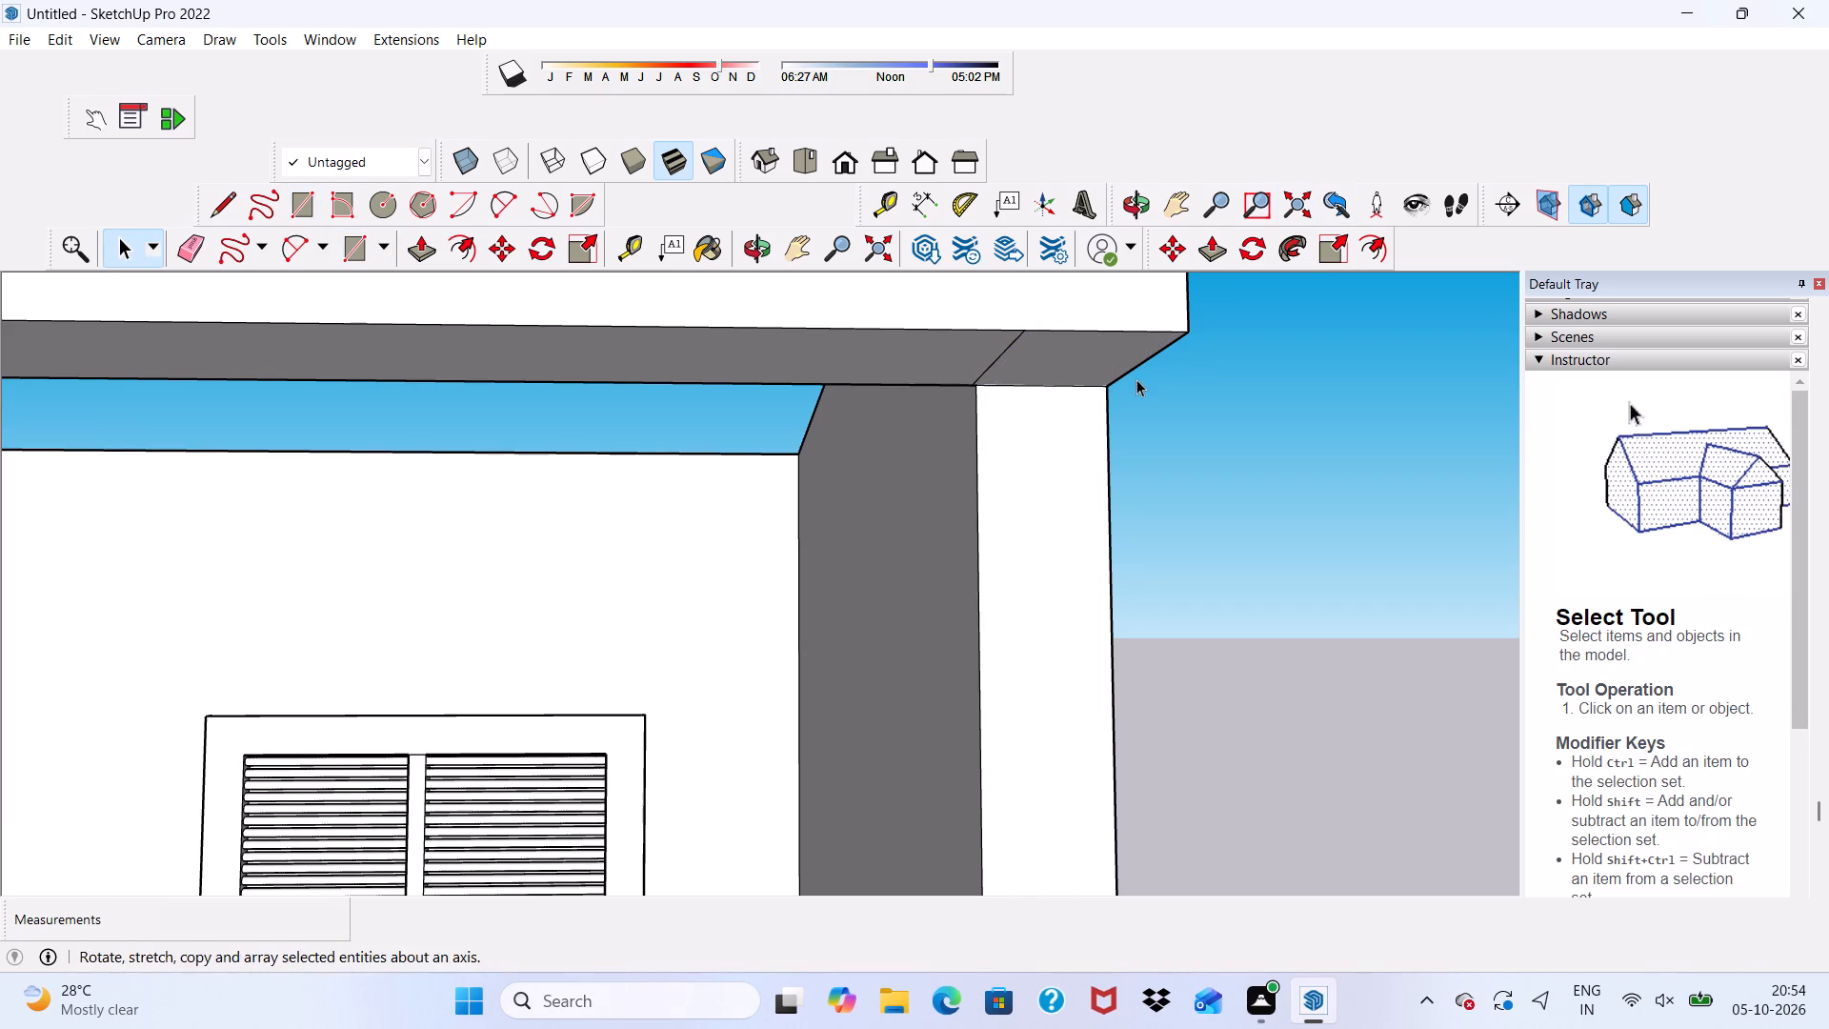
Push/Pull the rectangle under the beam down to the balcony parapet's bottom edge, about 10' 10", as a pillar.
left_click(425, 239)
left_click(1062, 334)
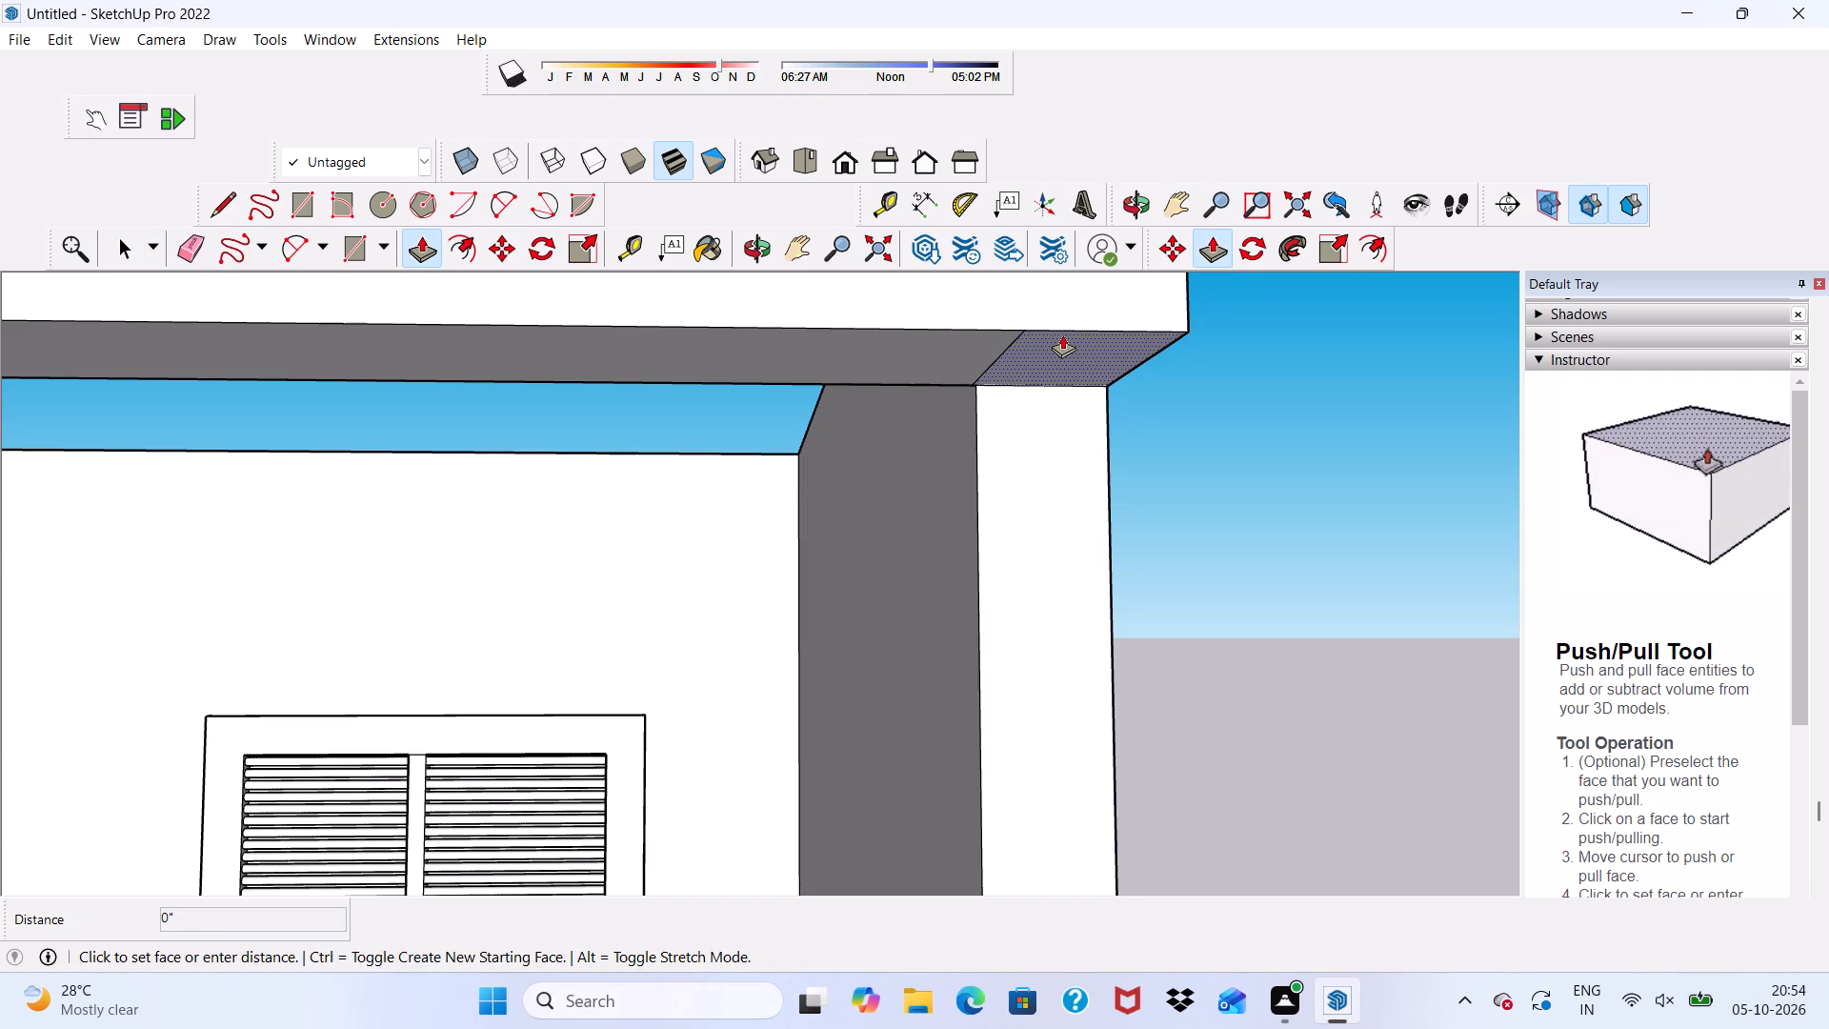
scroll(1062, 334, "down", 5)
scroll(1059, 350, "down", 16)
scroll(1054, 434, "down", 3)
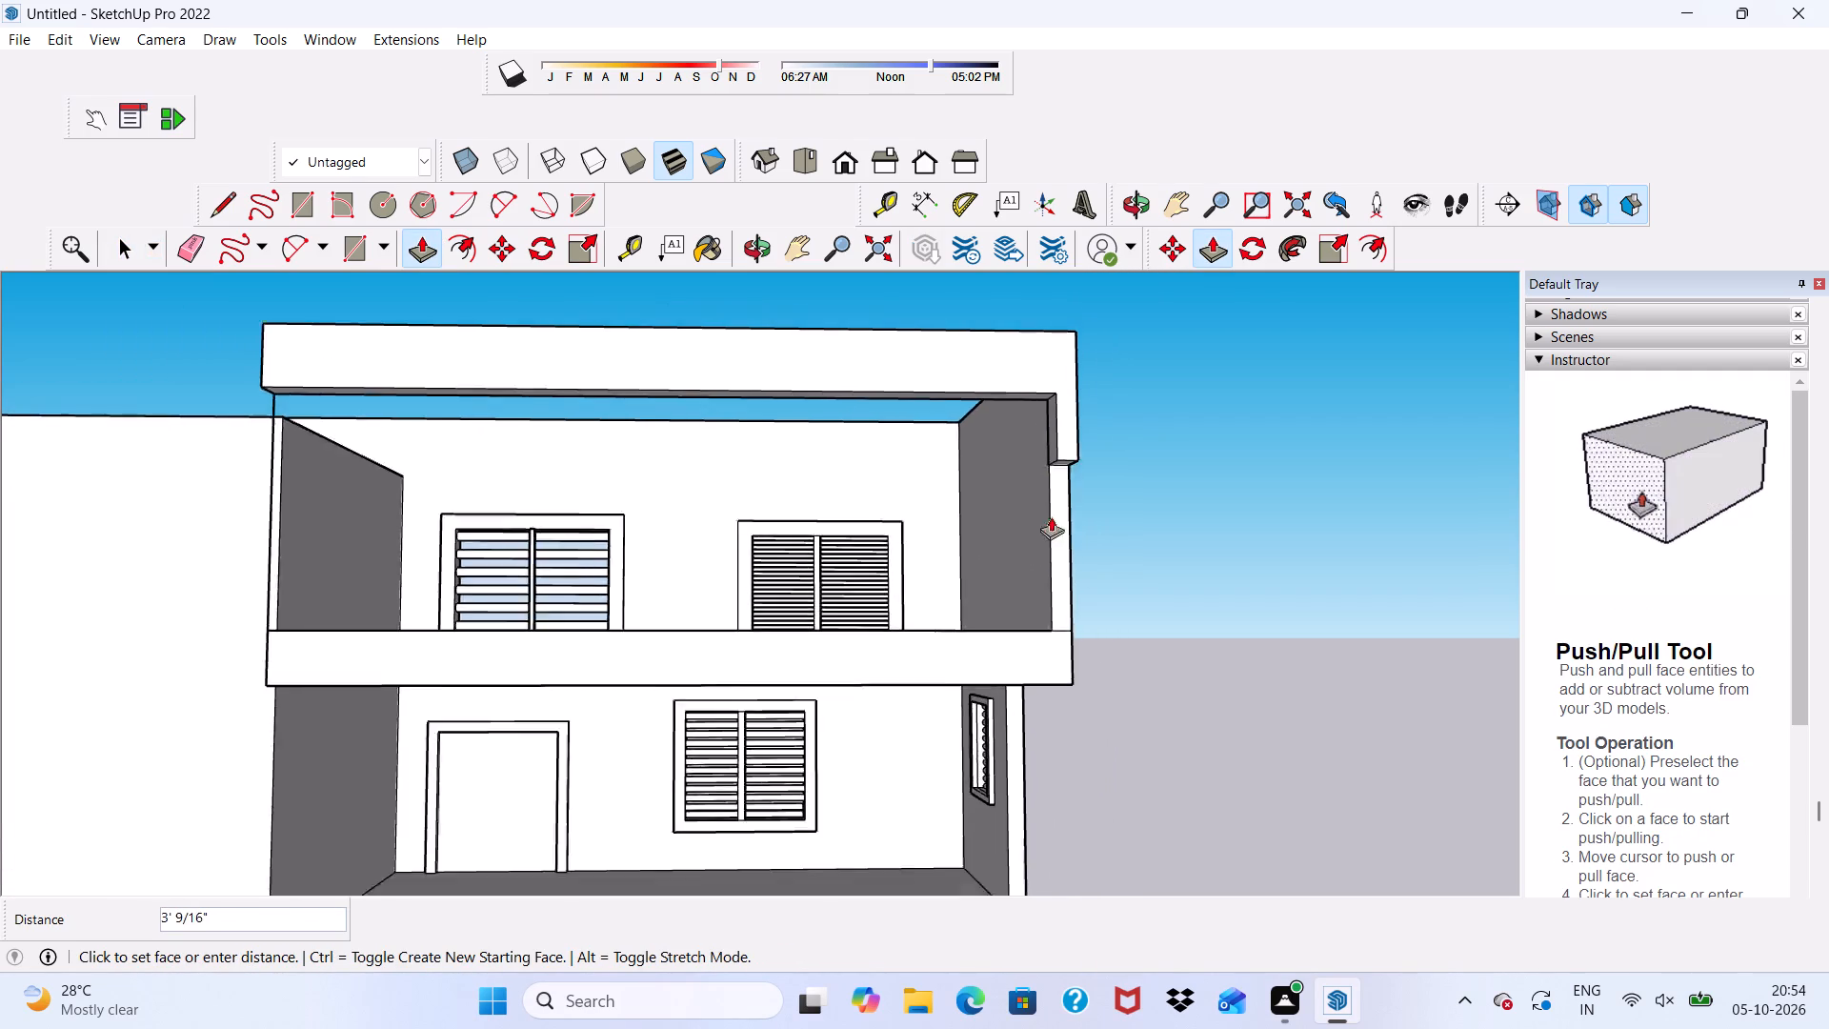
scroll(1051, 516, "down", 3)
scroll(1039, 601, "up", 7)
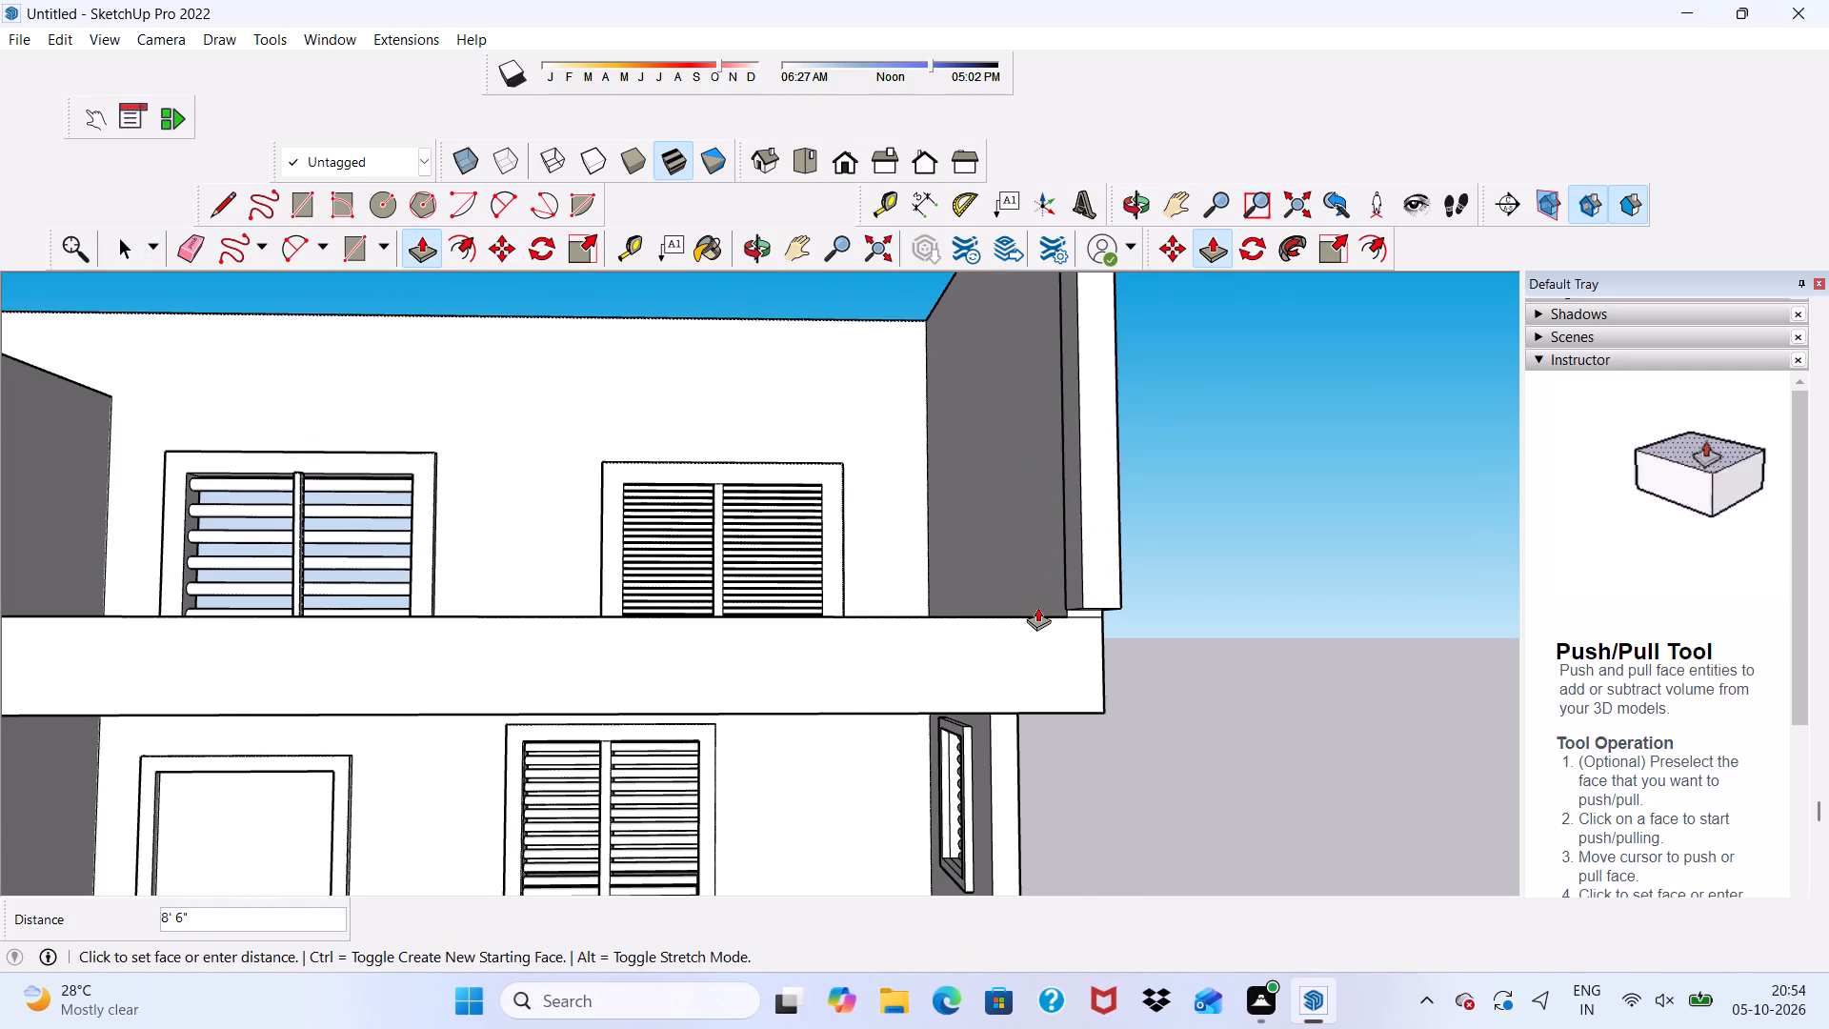
scroll(1033, 631, "up", 2)
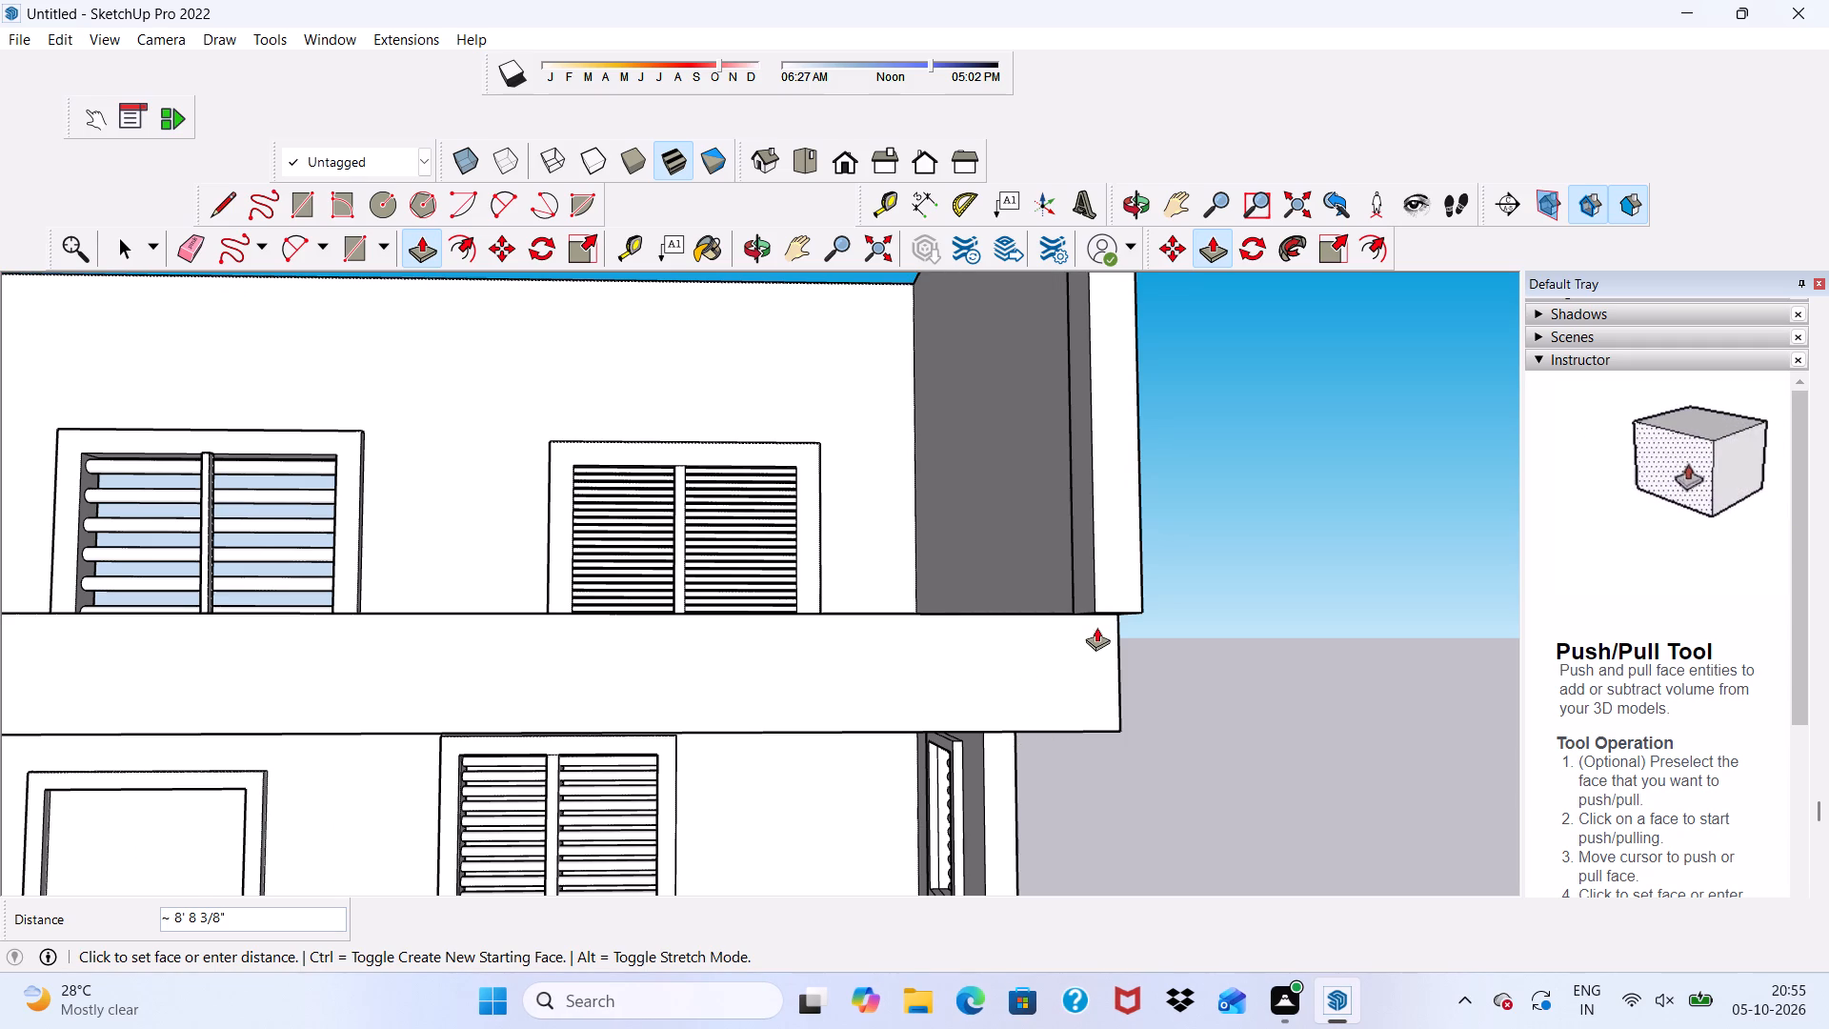
scroll(1096, 626, "down", 4)
scroll(1096, 625, "up", 2)
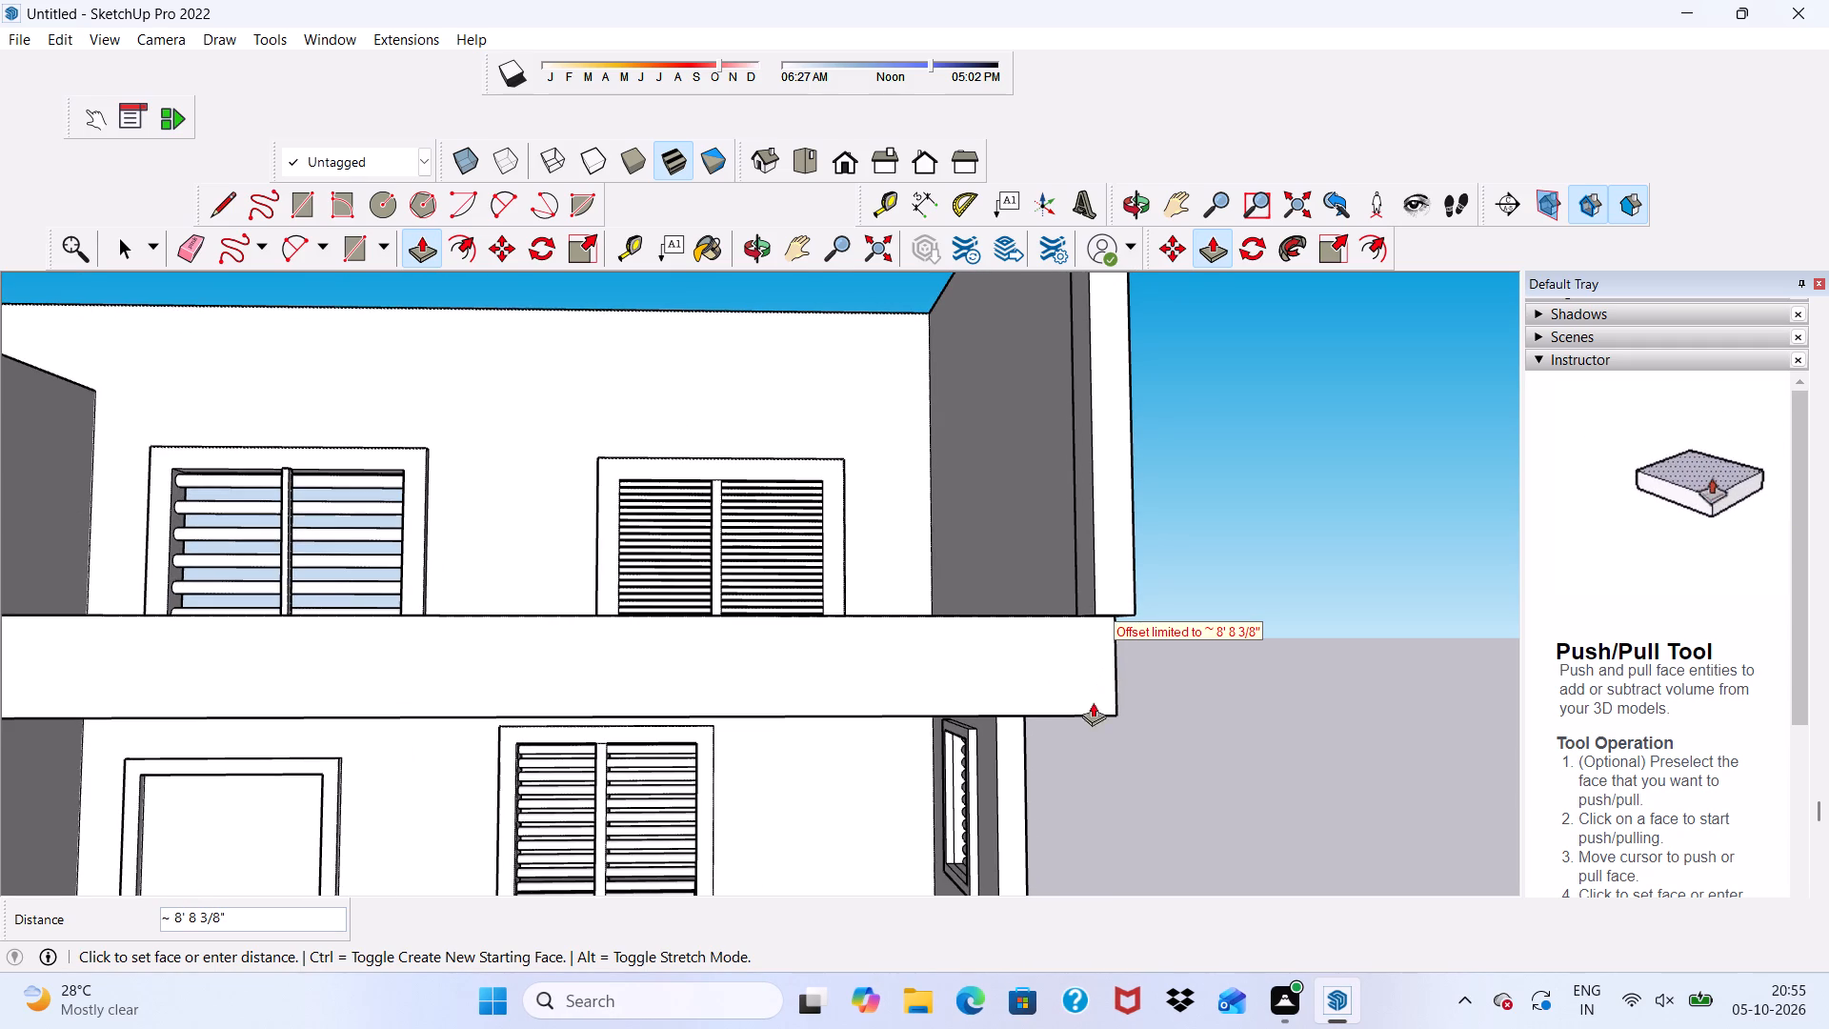
scroll(1113, 688, "up", 2)
scroll(1137, 578, "up", 3)
scroll(1137, 579, "down", 1)
middle_click_drag(1131, 599, 1120, 526)
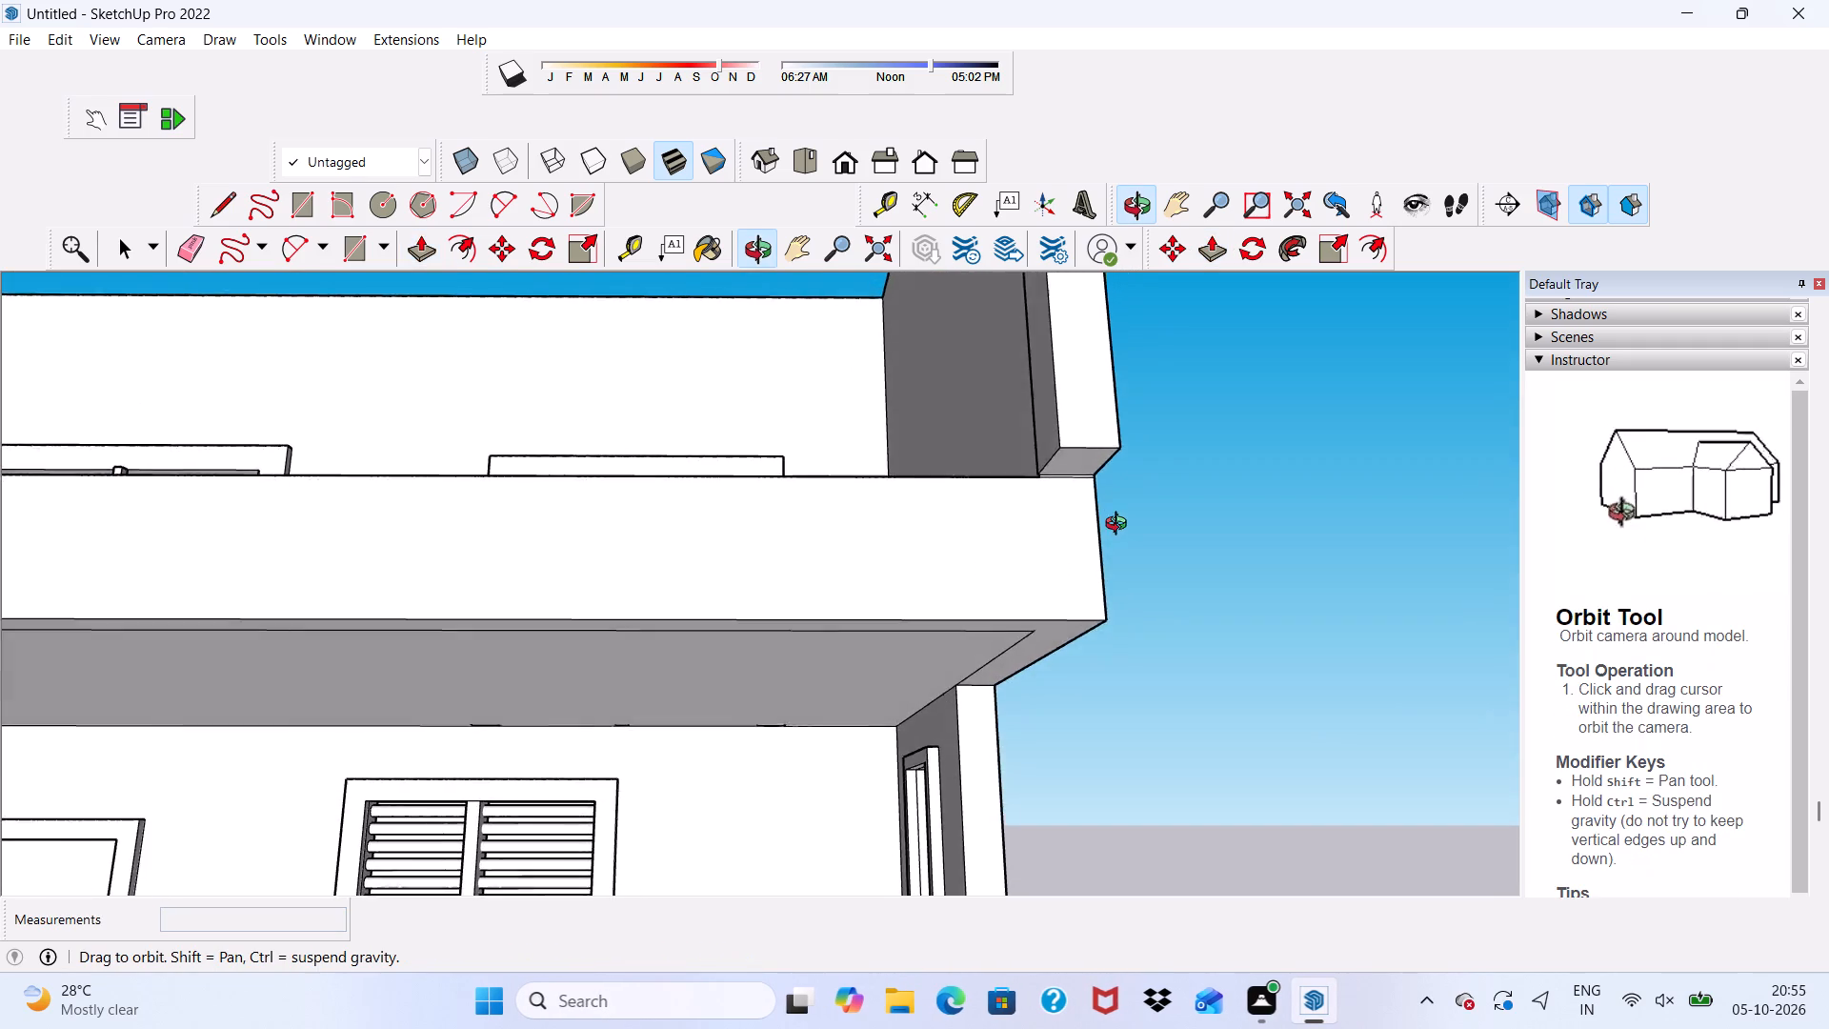
middle_click_drag(1120, 526, 1095, 548)
scroll(1005, 497, "up", 3)
scroll(995, 492, "down", 2)
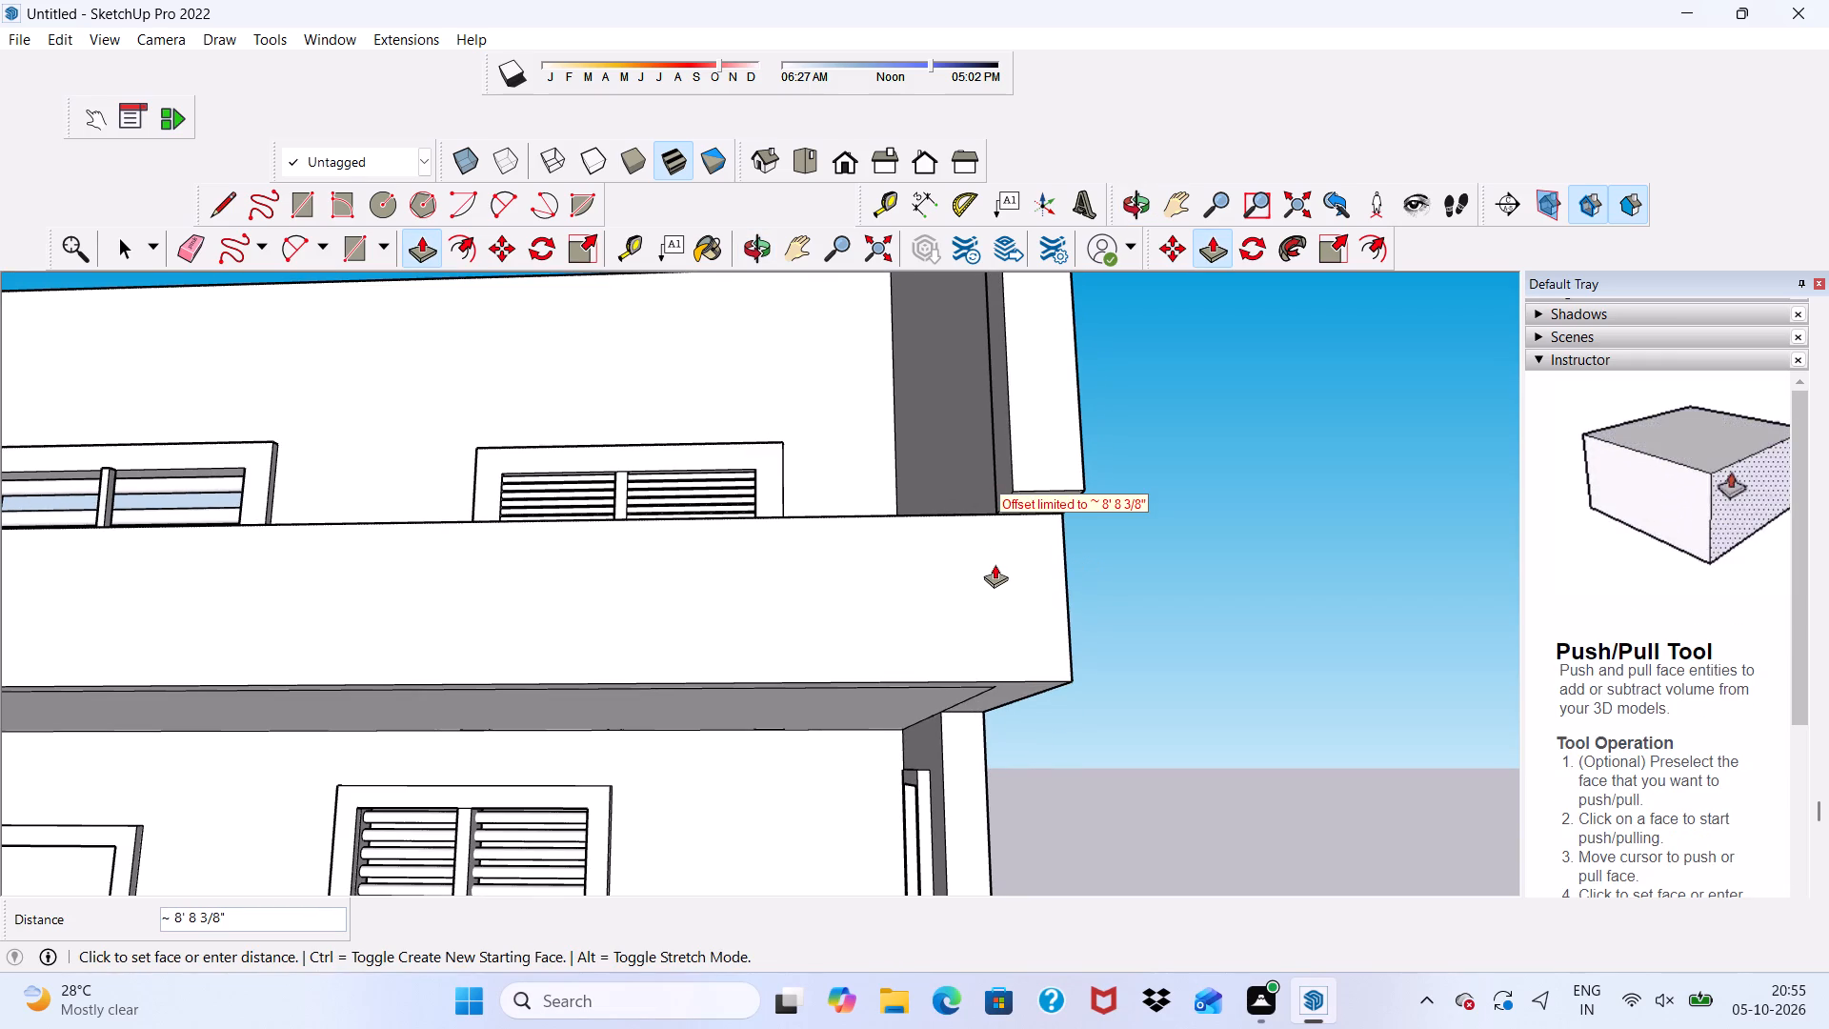
scroll(1015, 687, "up", 2)
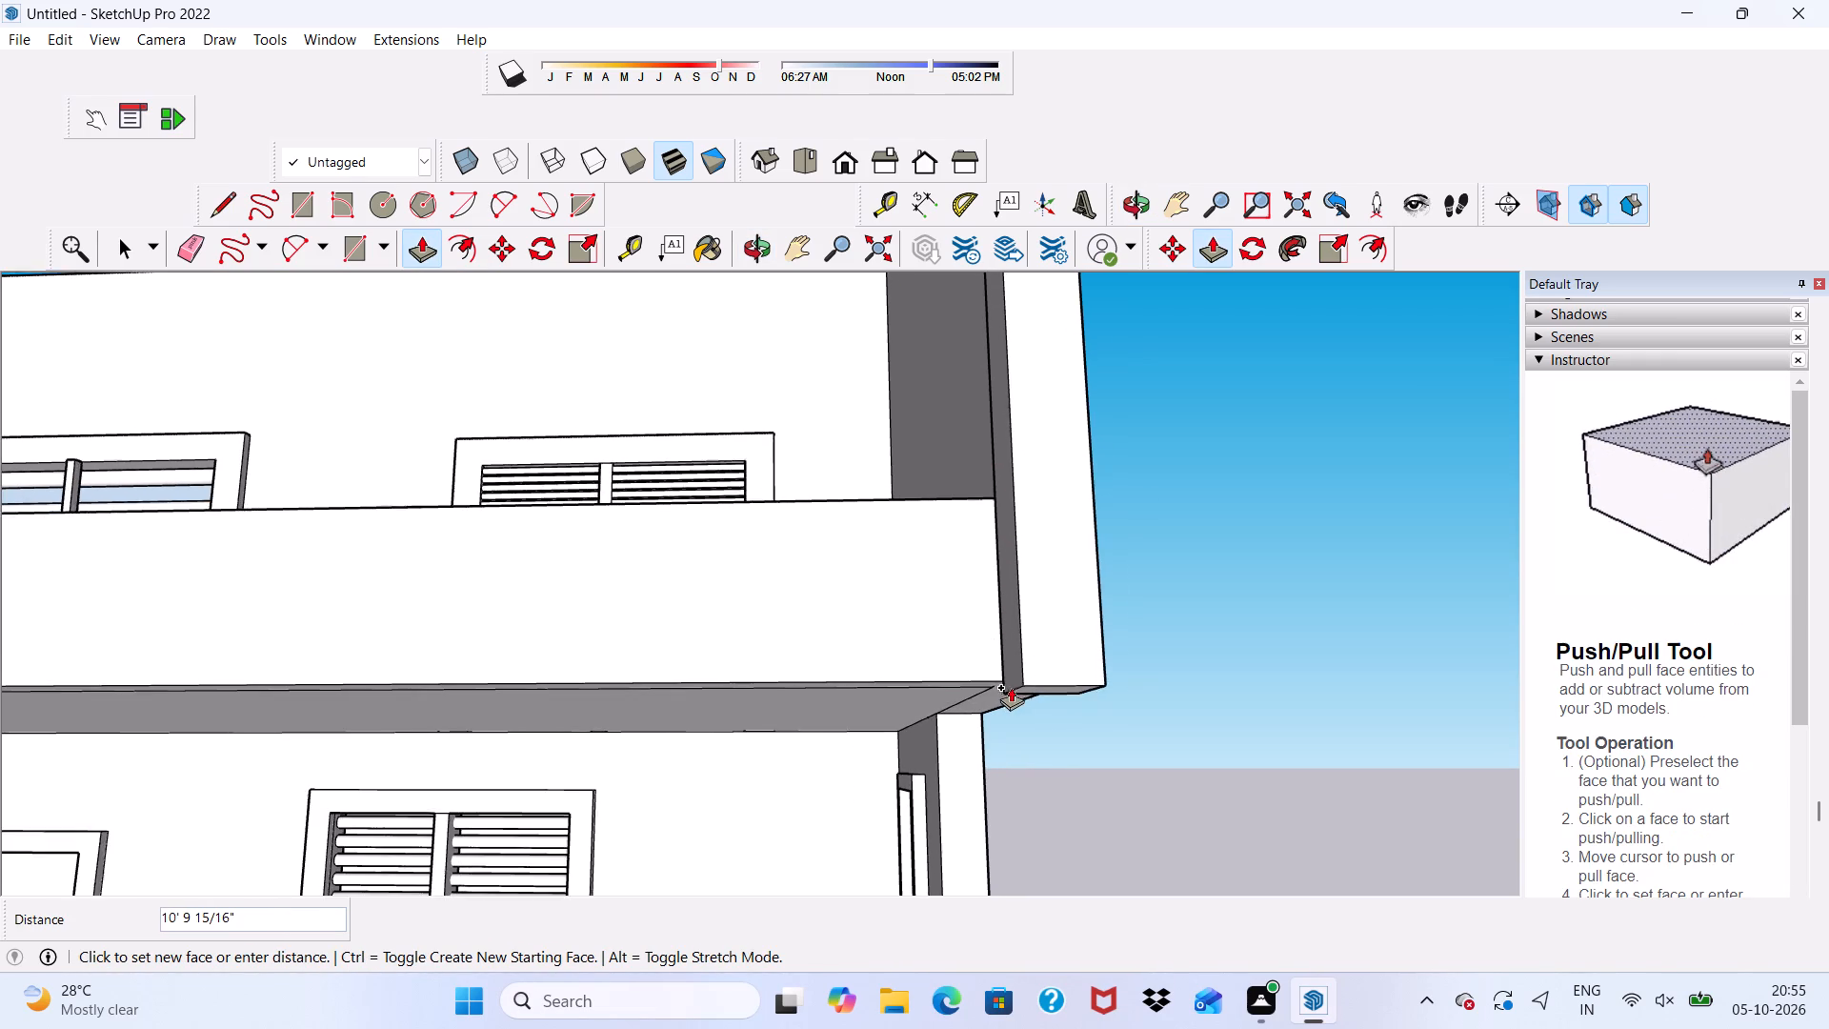
scroll(1011, 687, "up", 1)
left_click(929, 677)
Push/Pull the balcony parapet's front face 1' outward, flush with the pillar's front.
scroll(916, 623, "down", 2)
scroll(915, 622, "up", 1)
scroll(914, 622, "down", 1)
middle_click_drag(909, 622, 967, 669)
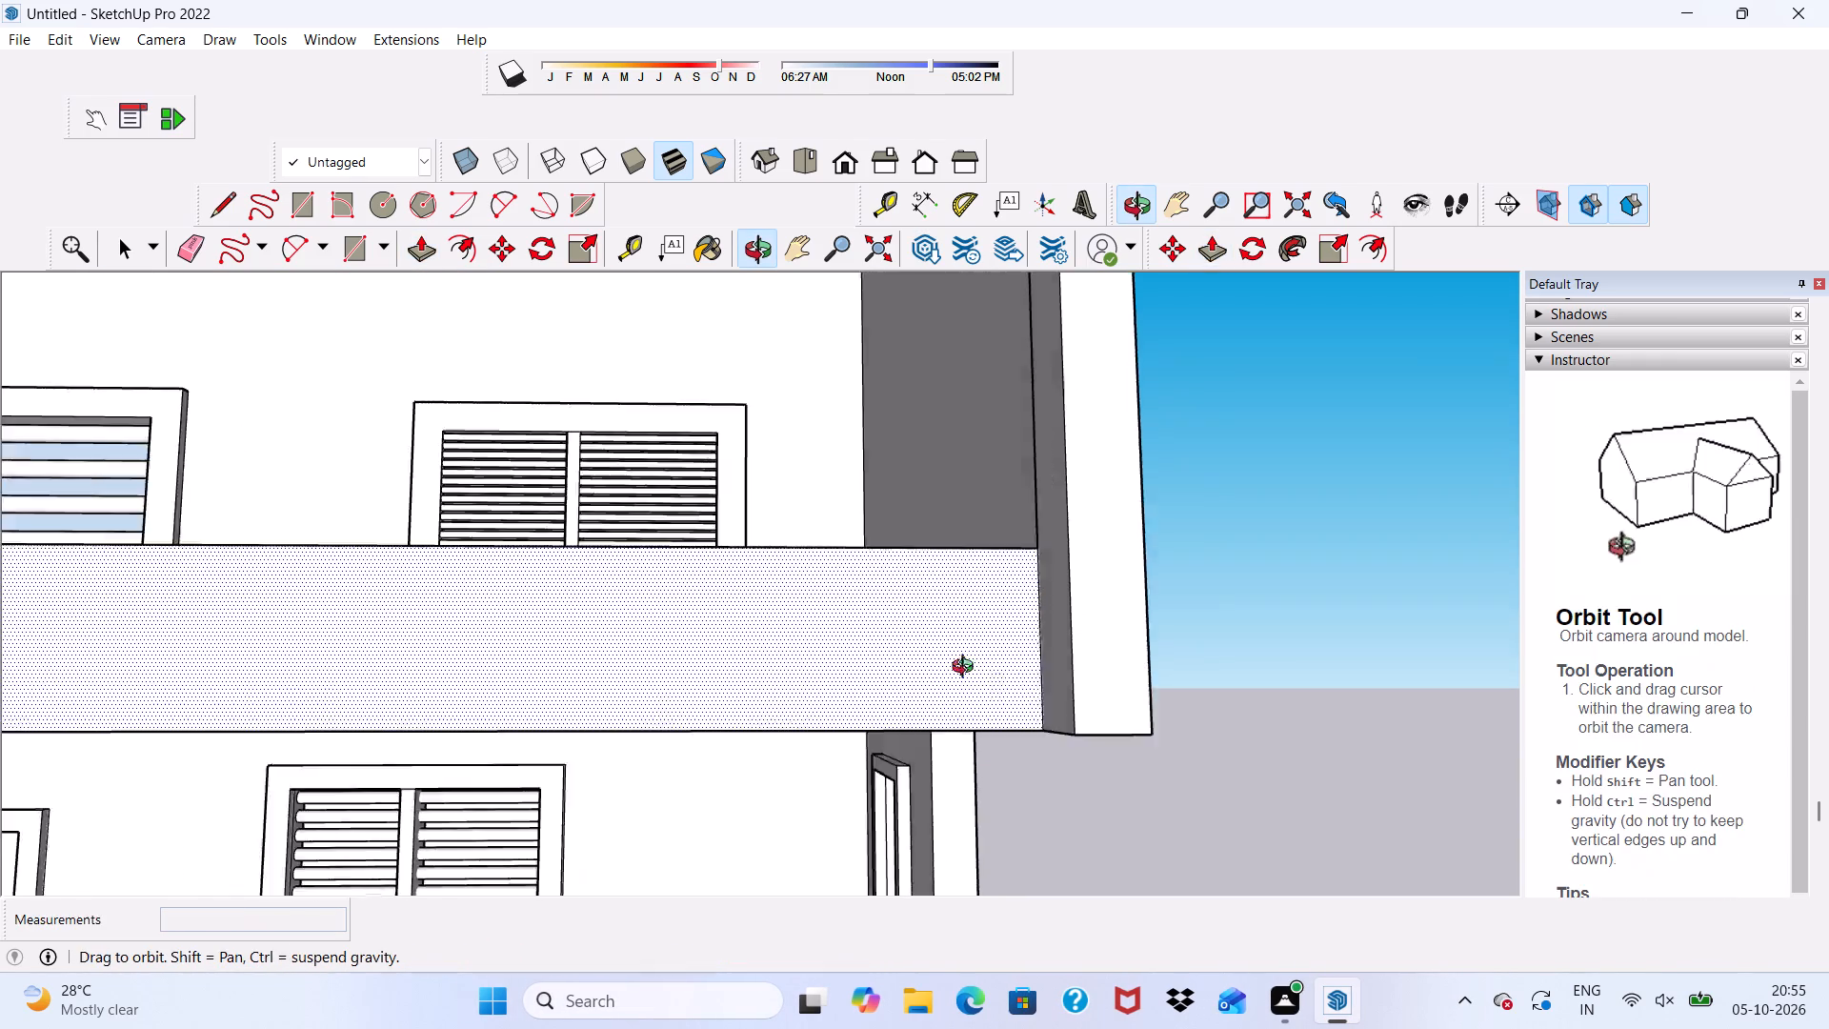
middle_click_drag(967, 669, 1055, 699)
left_click(1055, 701)
scroll(1297, 554, "up", 1)
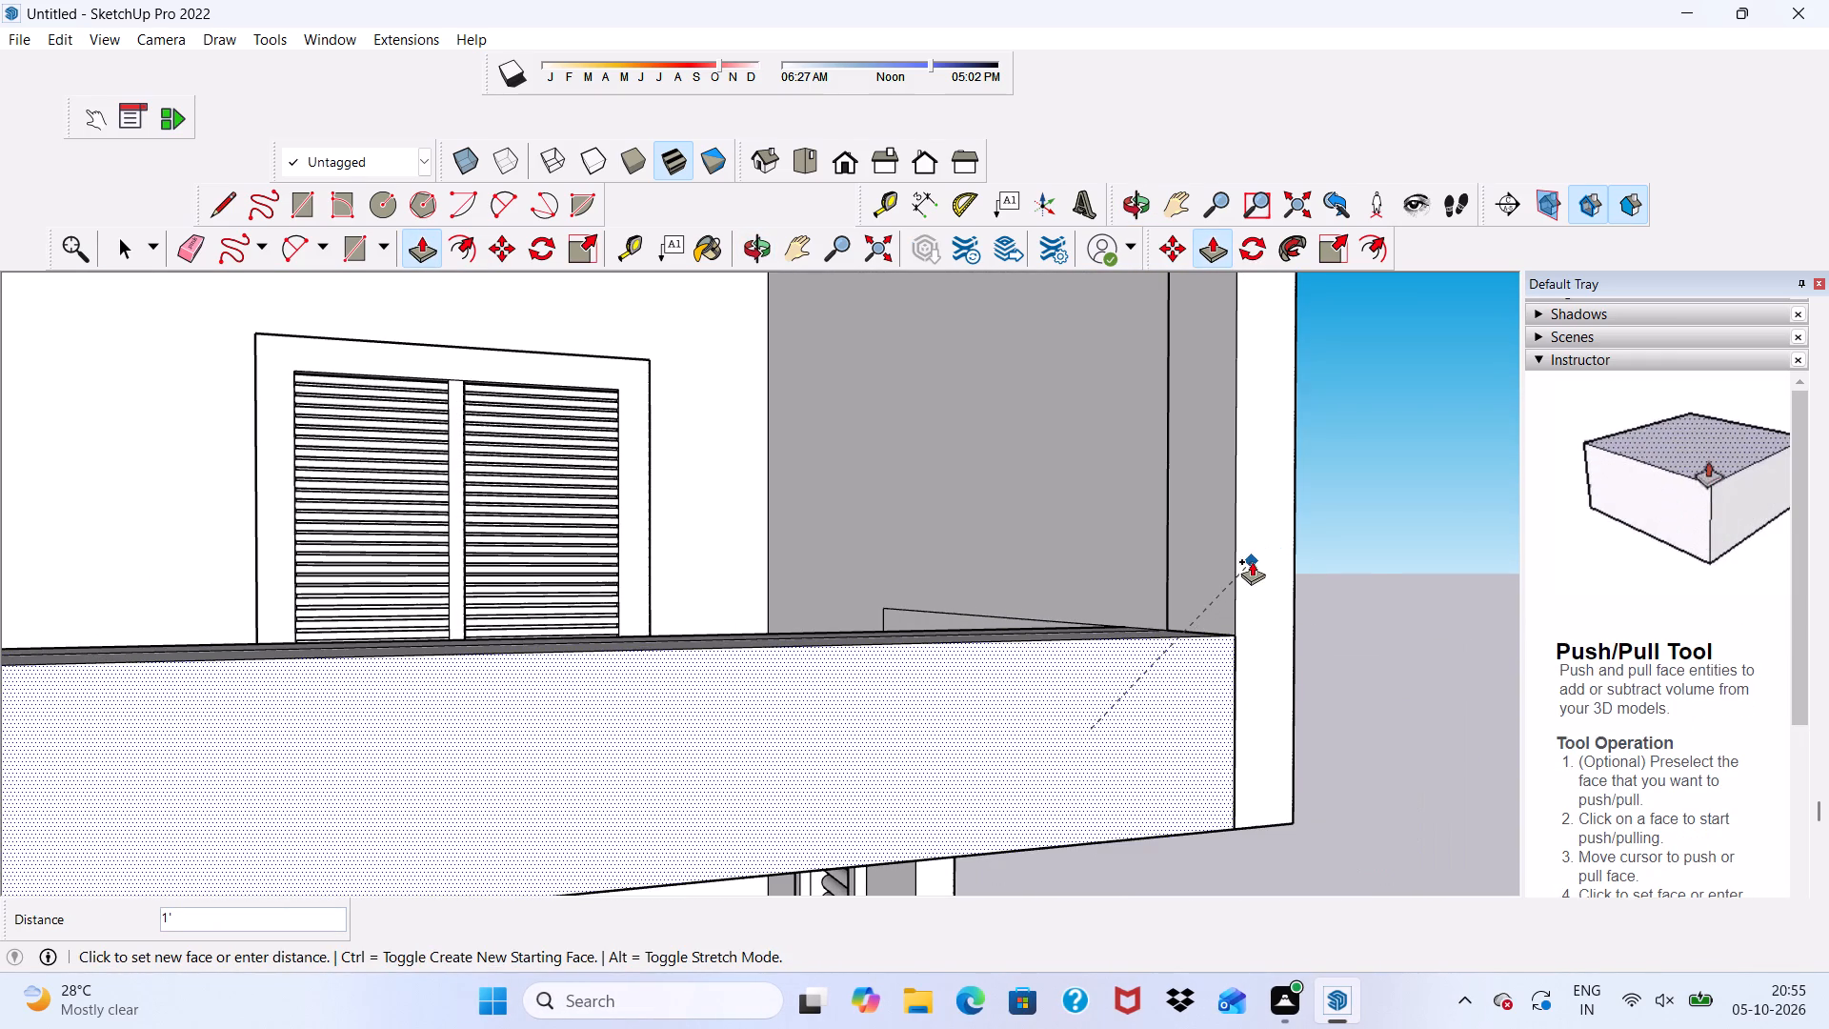
left_click(1250, 560)
Examine the balcony, pillar, beam and open area above the balcony from the front and from above.
scroll(1249, 560, "down", 7)
scroll(1061, 600, "up", 1)
scroll(1060, 600, "down", 1)
scroll(1055, 616, "up", 2)
middle_click_drag(1038, 685, 794, 779)
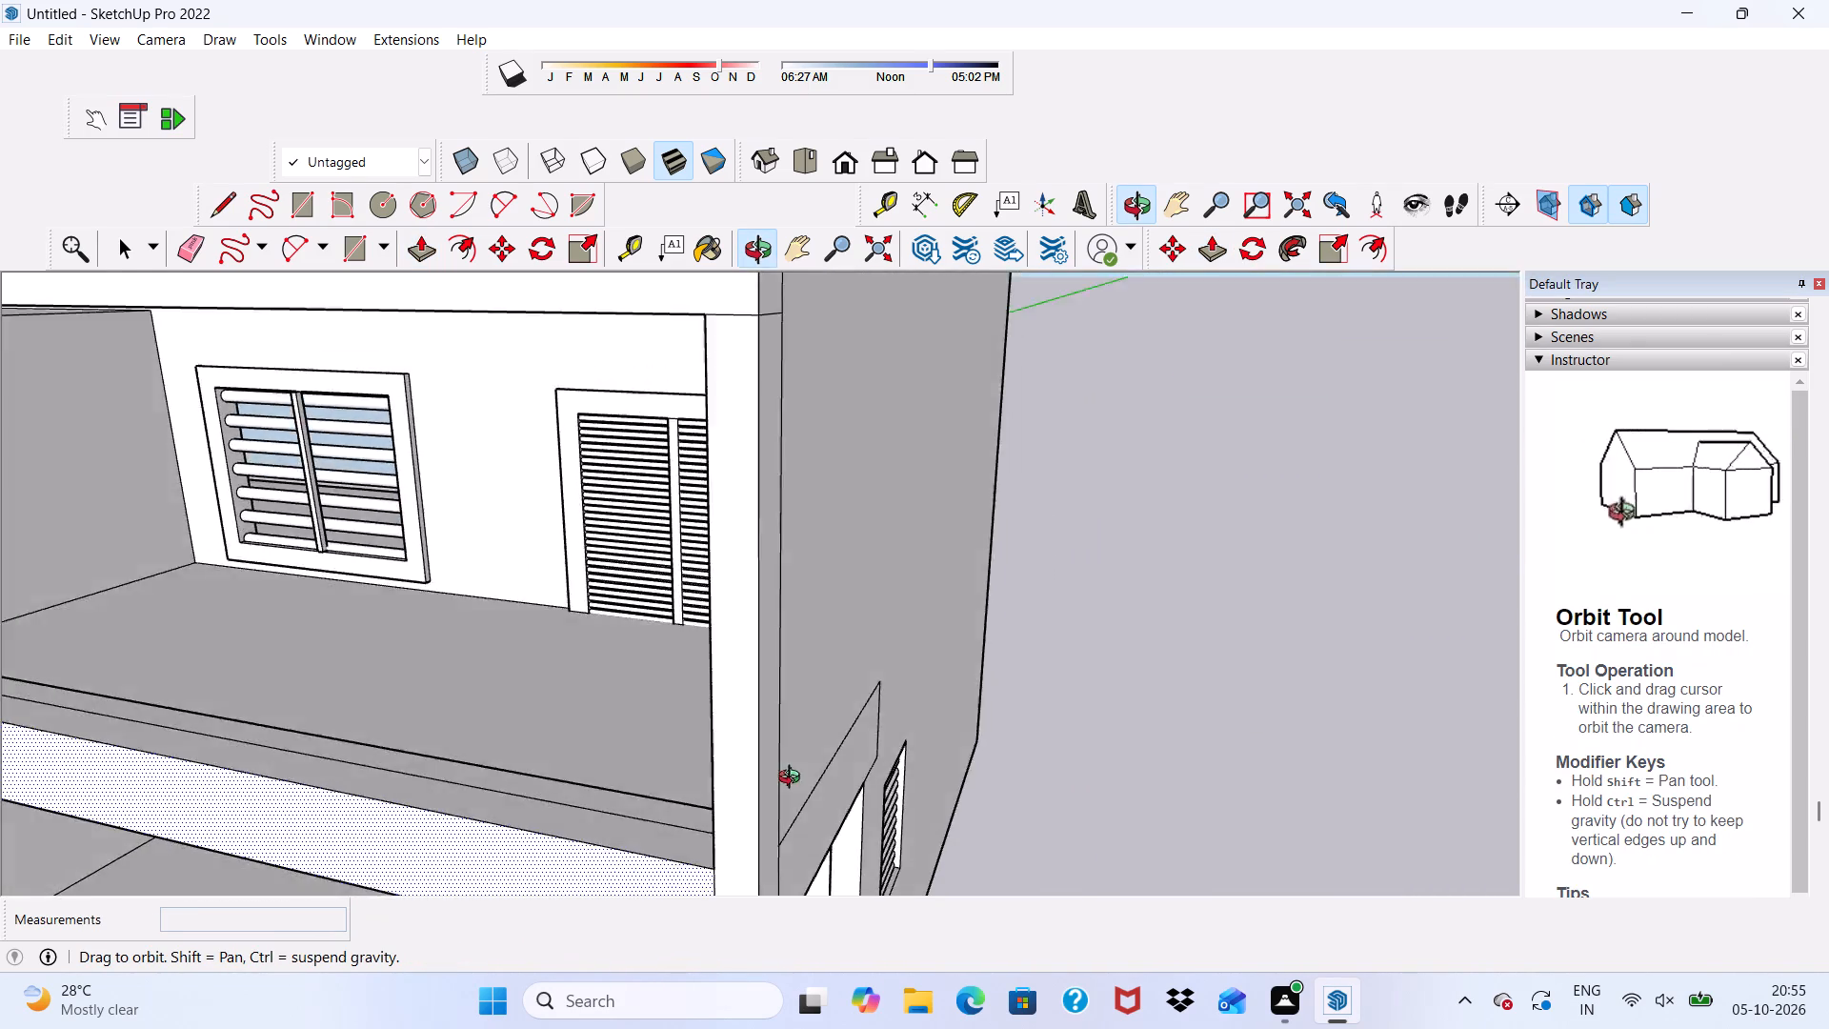
middle_click_drag(794, 779, 898, 795)
scroll(955, 809, "up", 3)
scroll(989, 760, "down", 5)
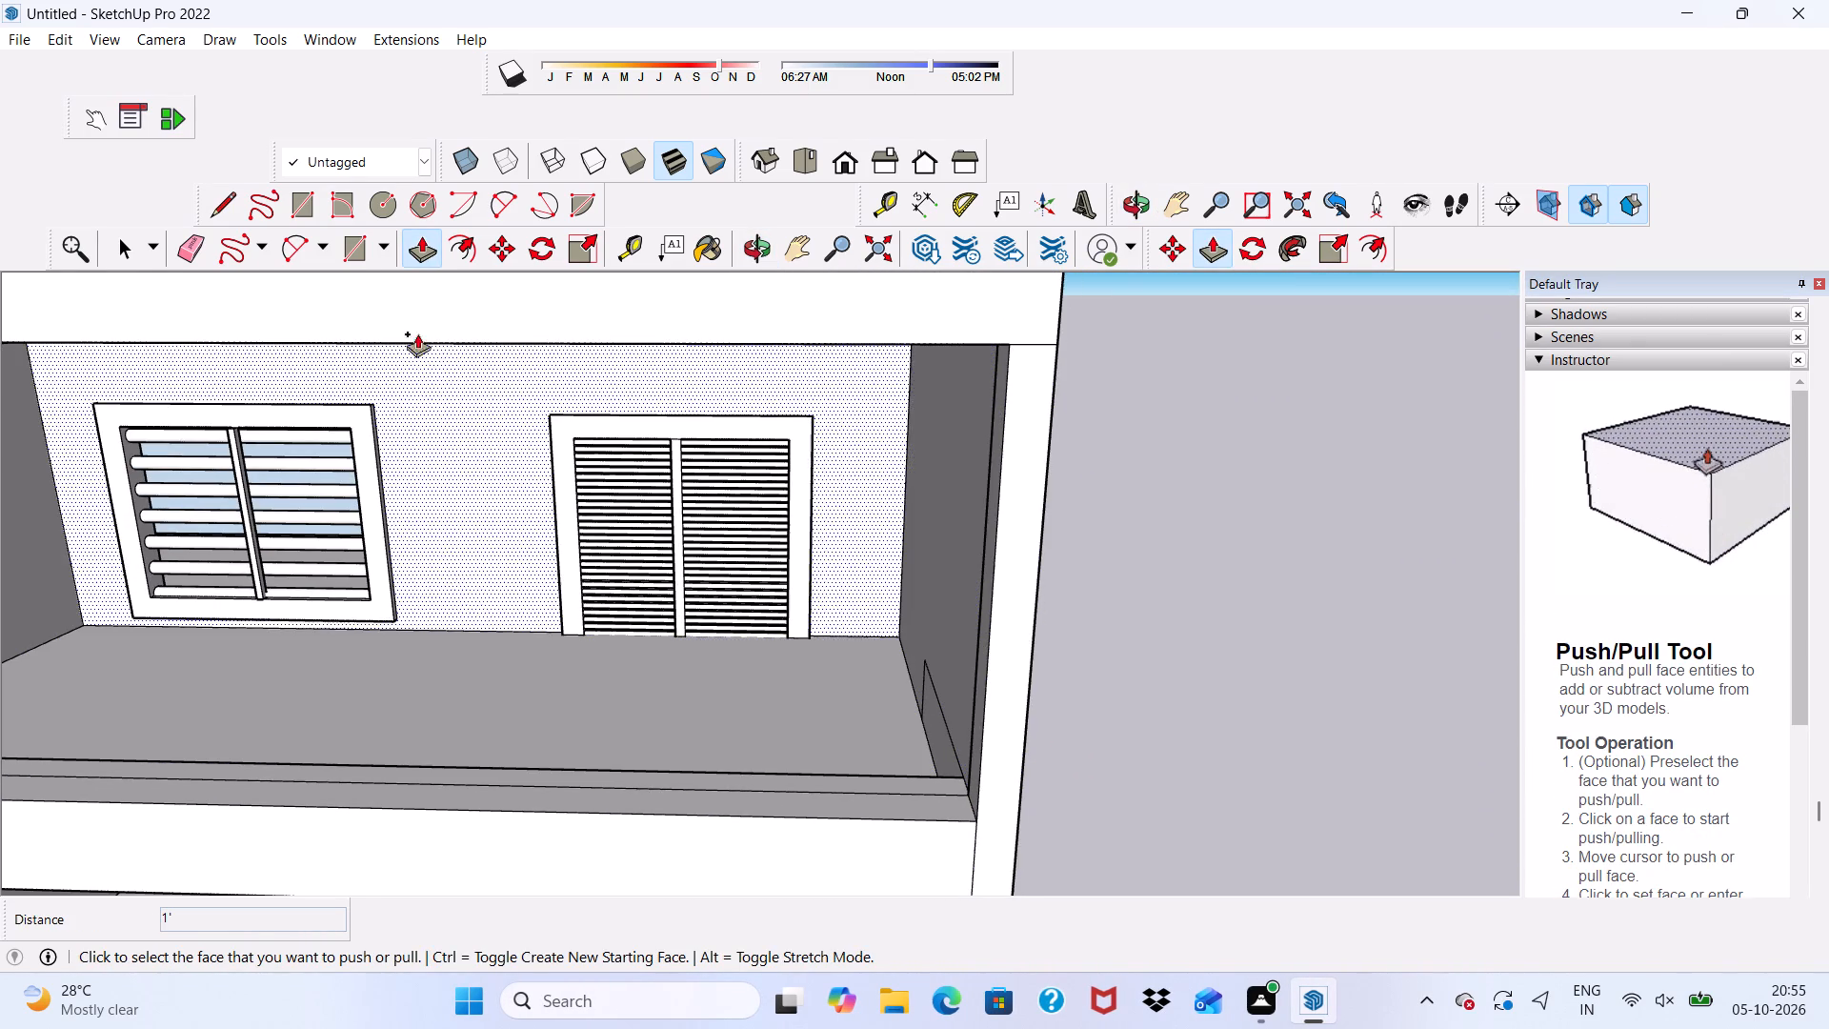
scroll(229, 202, "down", 1)
scroll(216, 240, "up", 1)
scroll(219, 257, "down", 7)
scroll(655, 607, "up", 1)
scroll(946, 536, "down", 1)
scroll(917, 569, "up", 1)
scroll(895, 599, "down", 2)
middle_click_drag(828, 678, 828, 677)
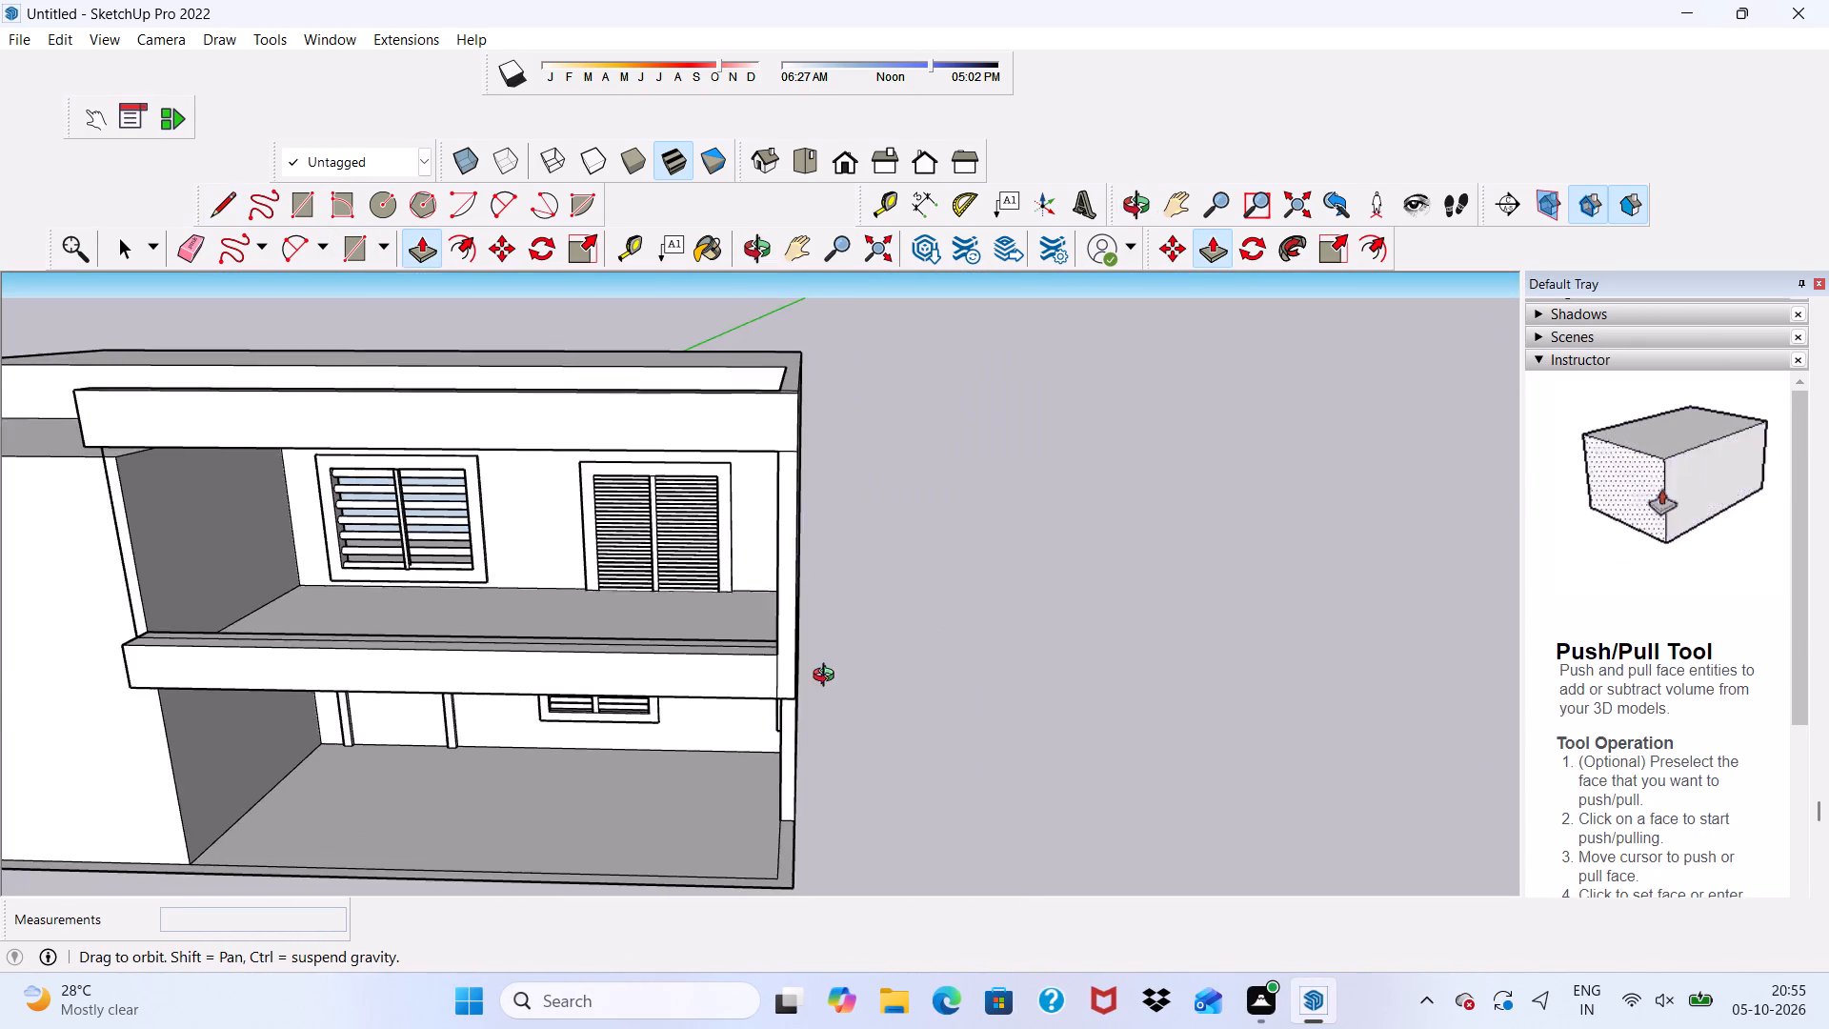
middle_click_drag(828, 677, 868, 637)
scroll(599, 296, "up", 3)
scroll(599, 295, "down", 5)
middle_click_drag(611, 370, 708, 494)
scroll(755, 428, "up", 3)
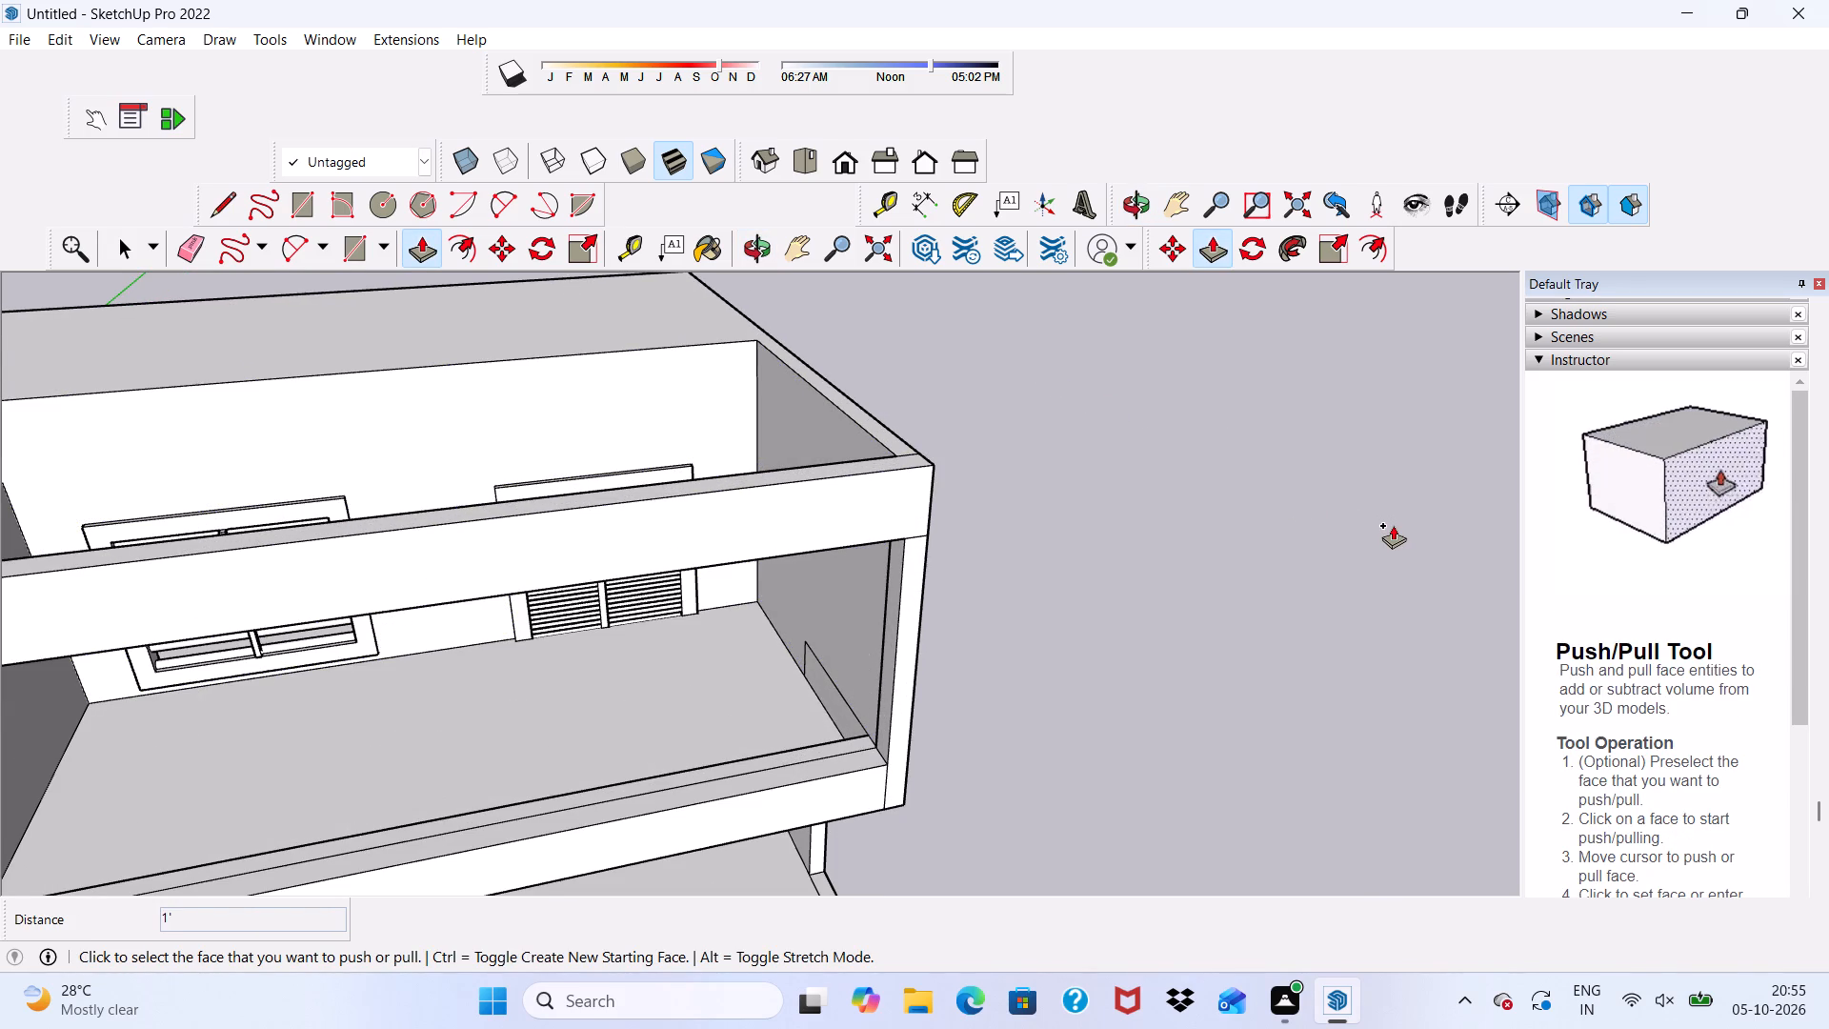
scroll(1394, 520, "down", 6)
scroll(1423, 456, "up", 1)
scroll(1423, 456, "down", 9)
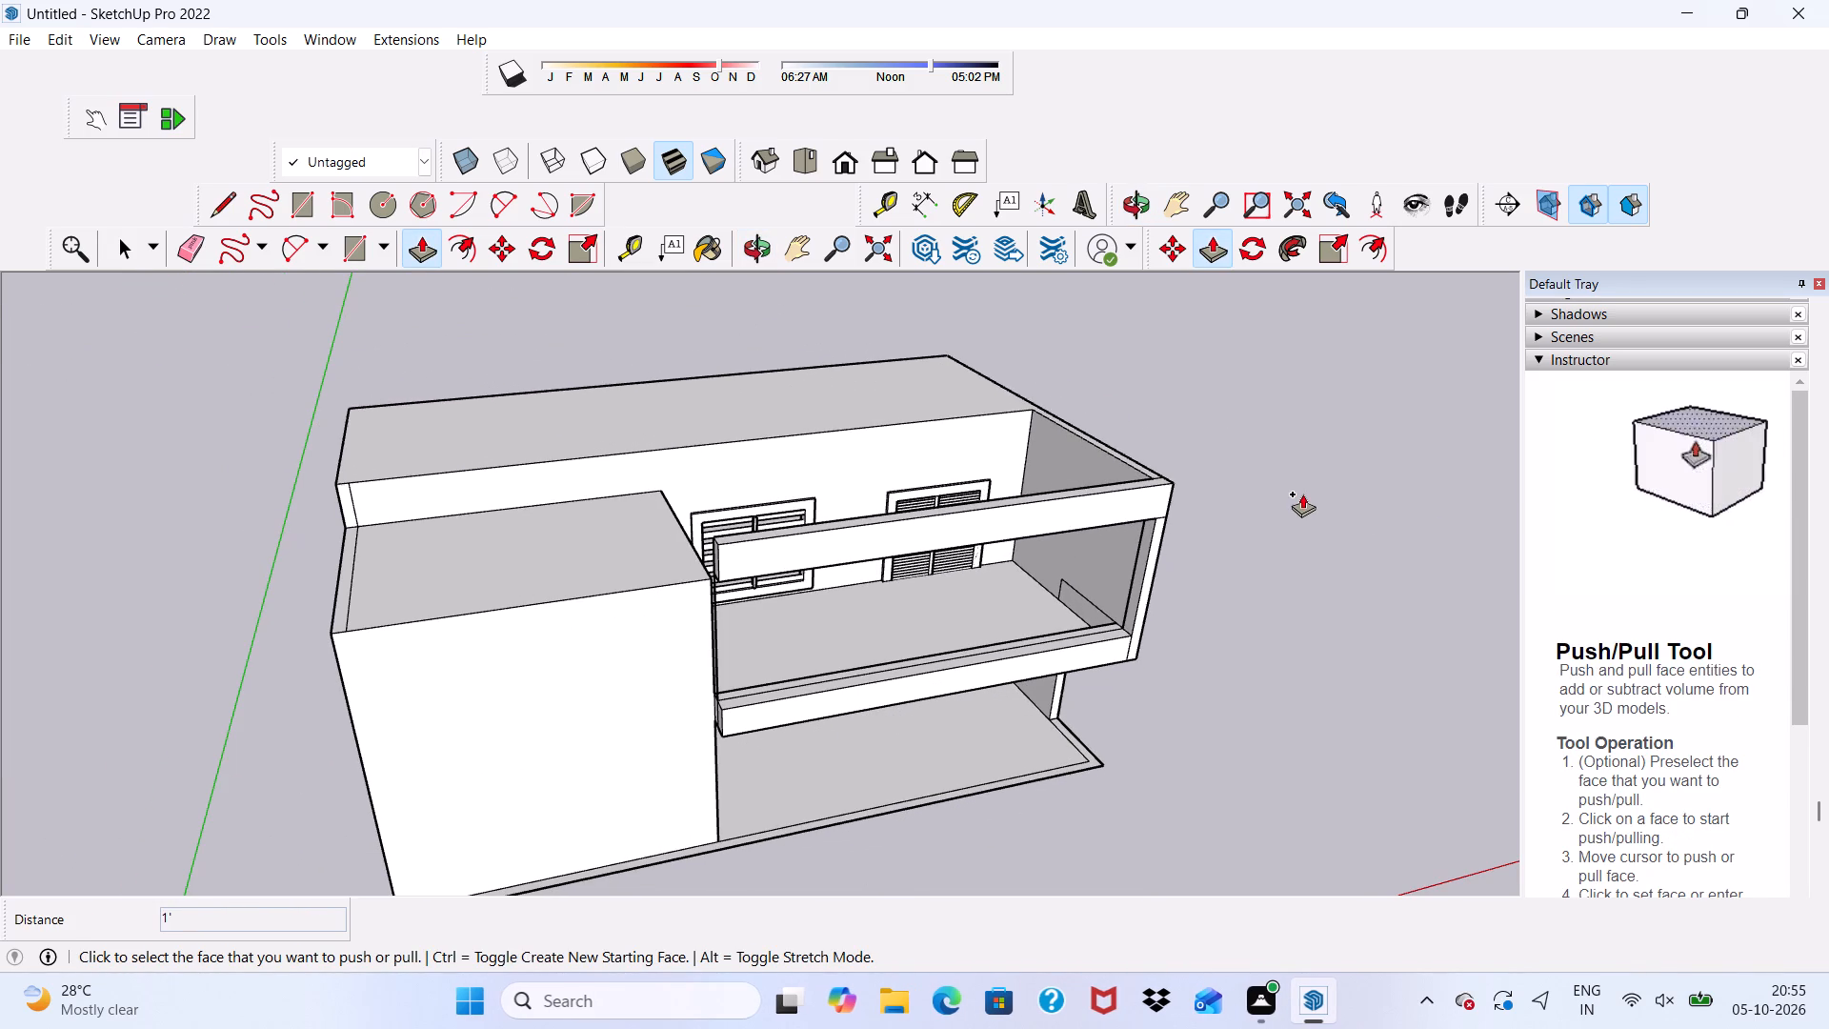
key("space")
Draw a rectangle about 29' 5 1/2" by 14' 4 3/4" from the main roof's front edge to the beam, roofing the balcony.
scroll(791, 386, "up", 2)
scroll(744, 458, "down", 3)
middle_click_drag(718, 512, 551, 630)
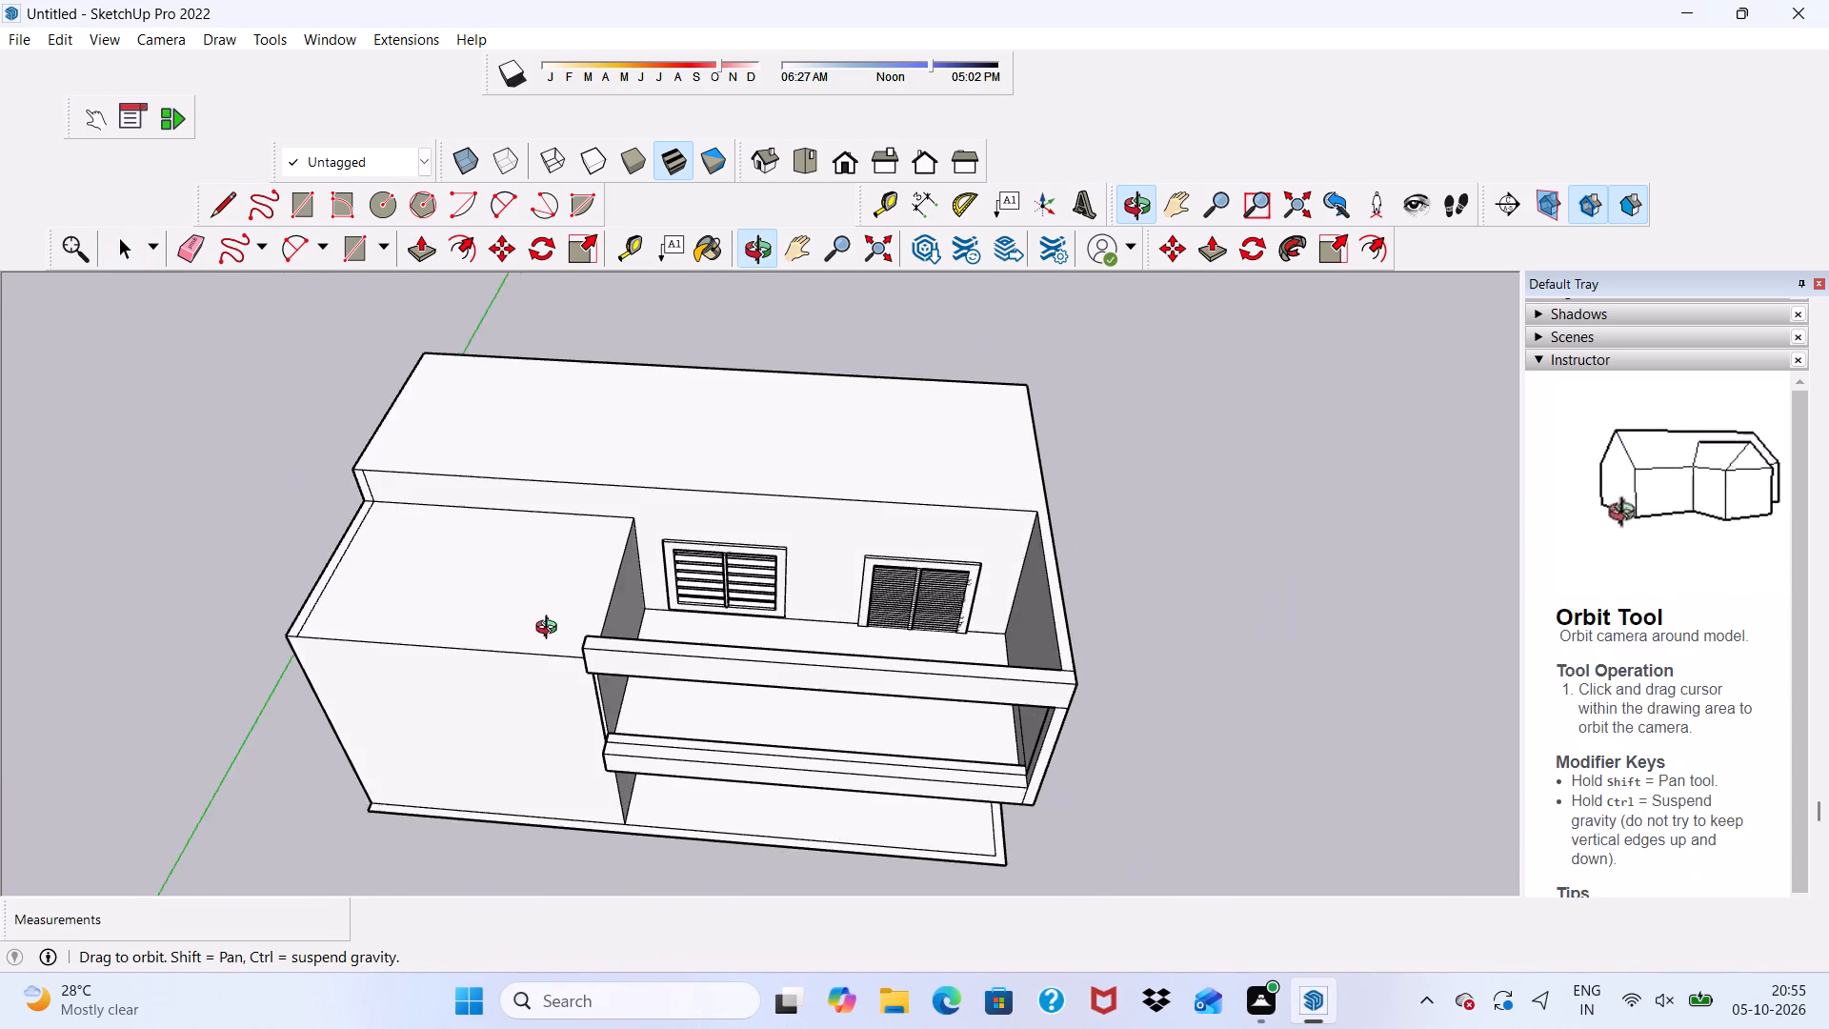
middle_click_drag(551, 630, 550, 631)
scroll(584, 499, "up", 3)
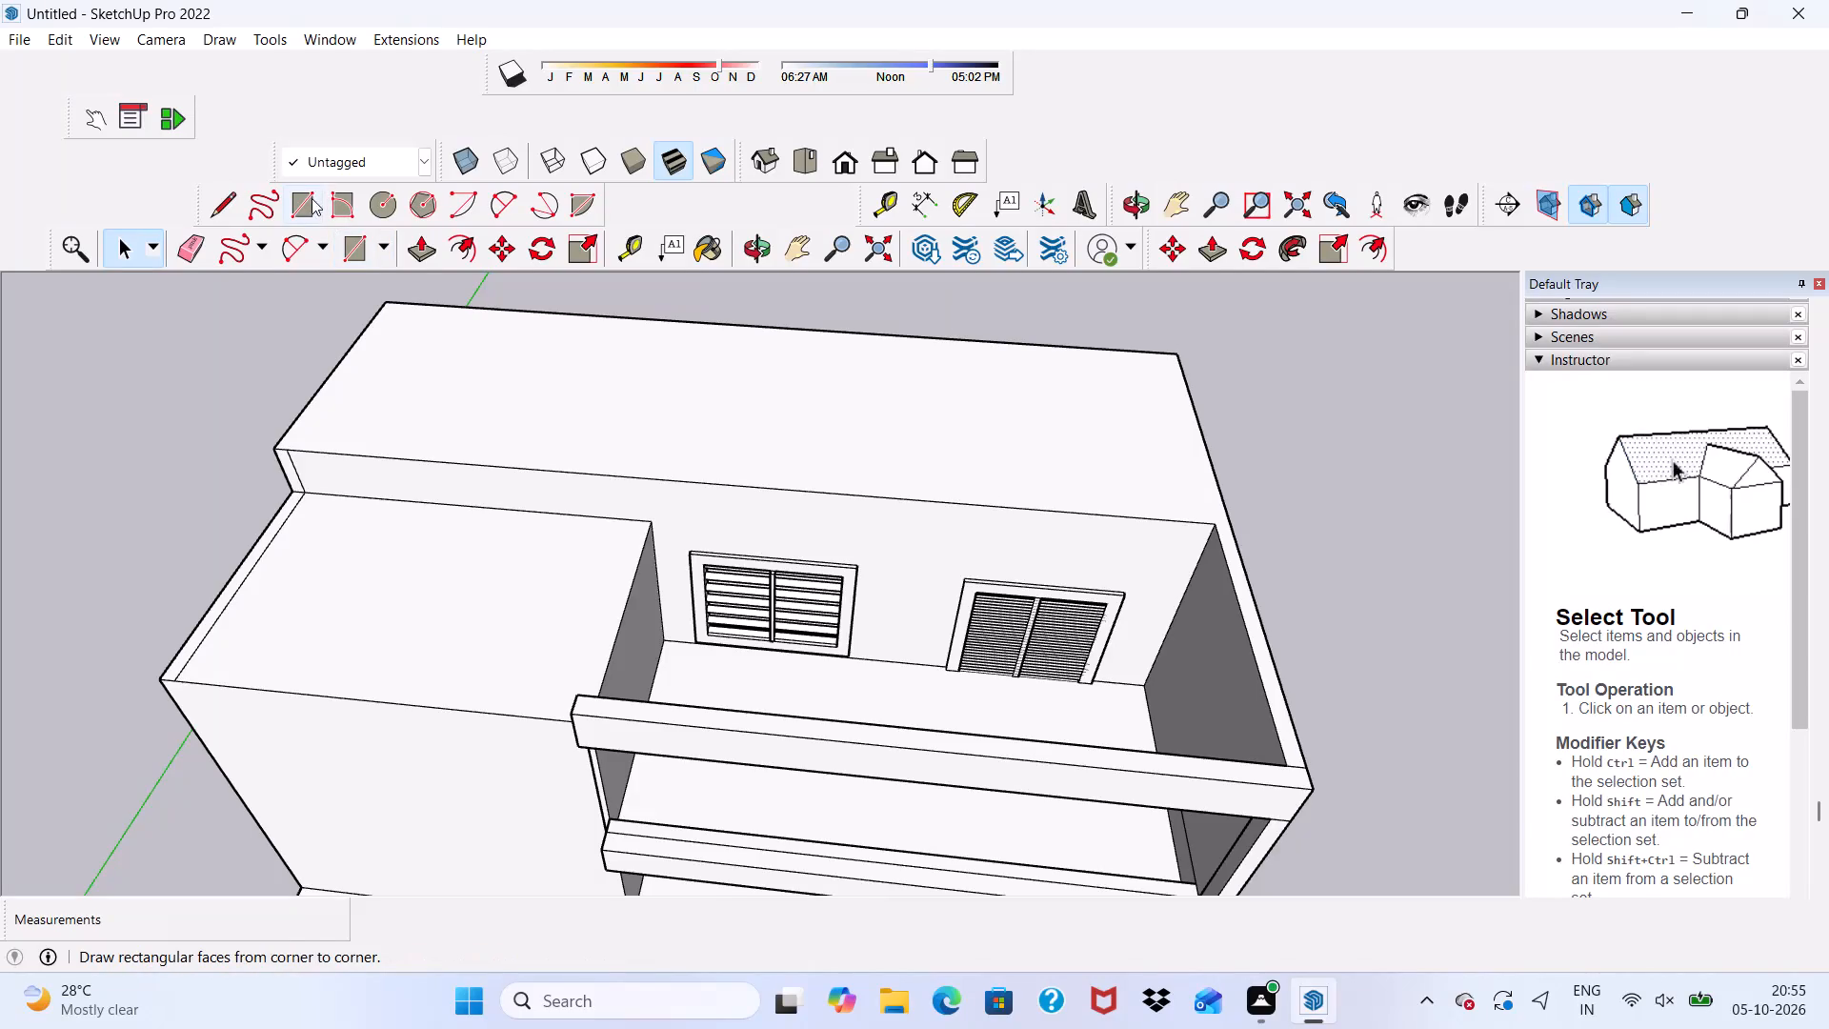
left_click(309, 201)
scroll(594, 474, "up", 1)
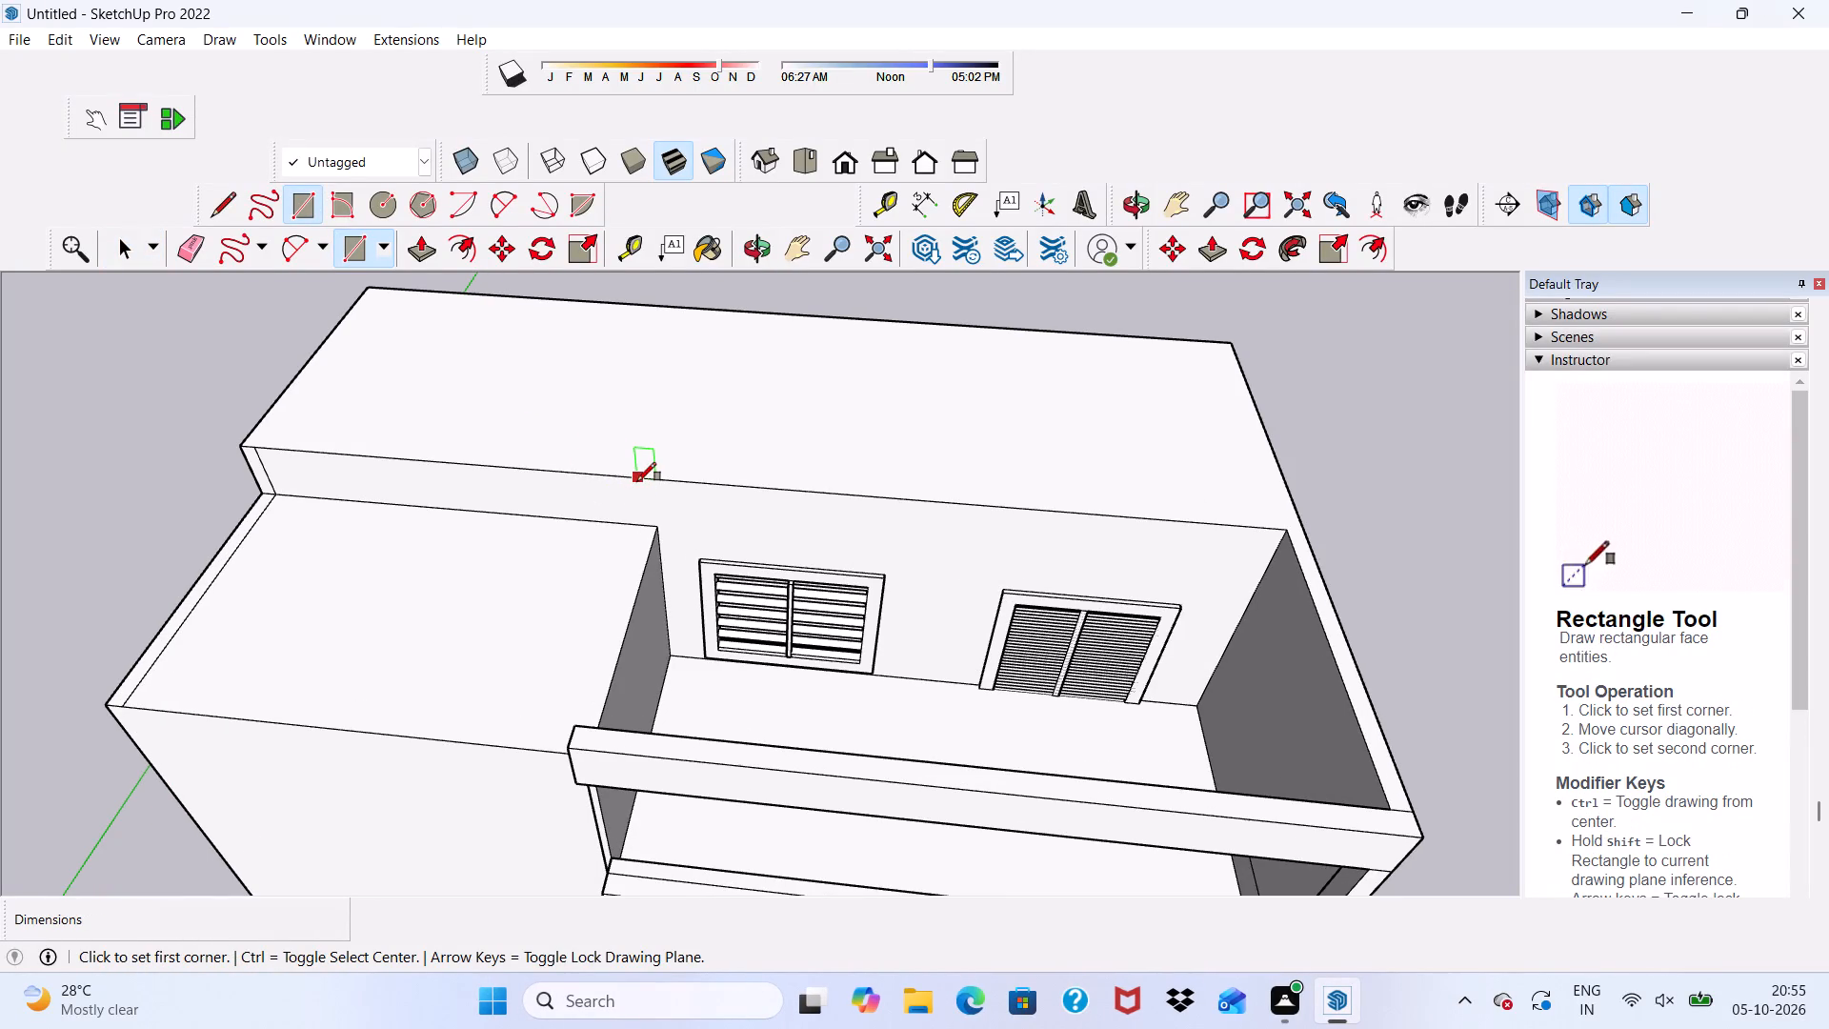
left_click(637, 481)
scroll(834, 624, "down", 2)
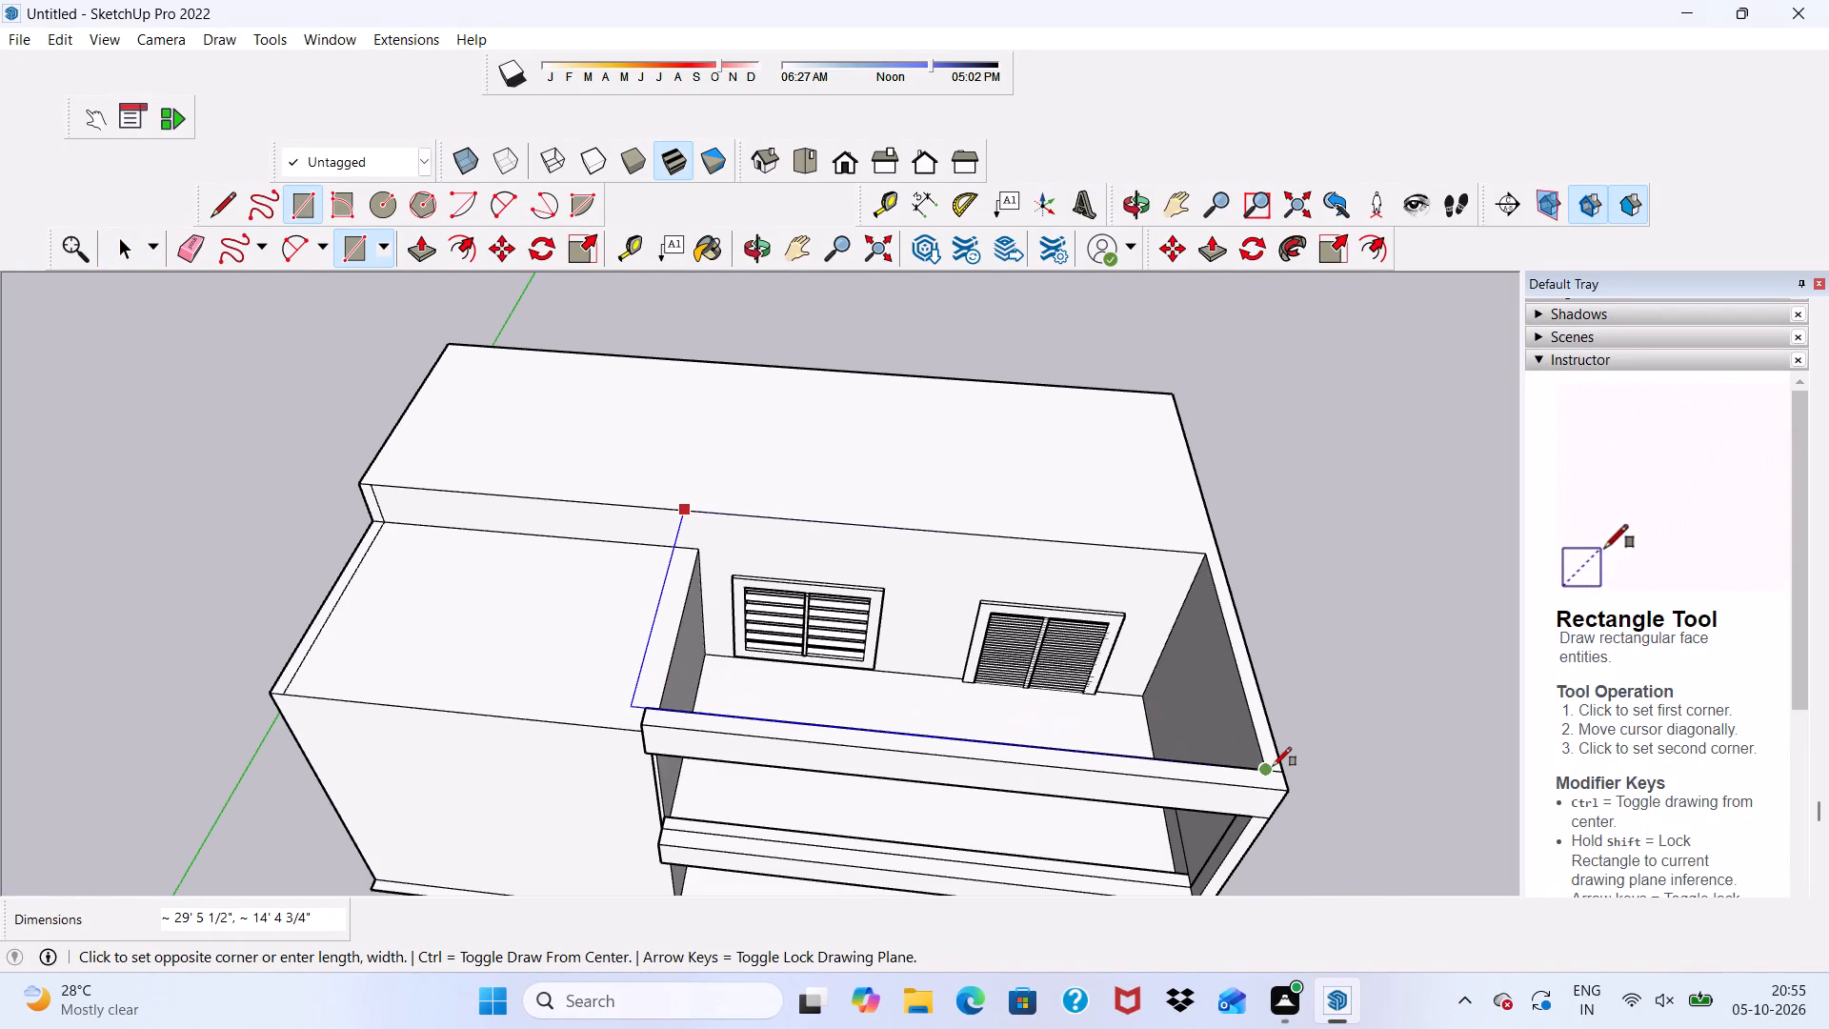
left_click(1272, 769)
Erase the vertical edge beside the front block and the seam lines on the parapet's underside and nearby end face.
scroll(1042, 573, "down", 1)
scroll(1042, 573, "up", 1)
scroll(1042, 573, "down", 2)
middle_click_drag(1042, 573, 1080, 349)
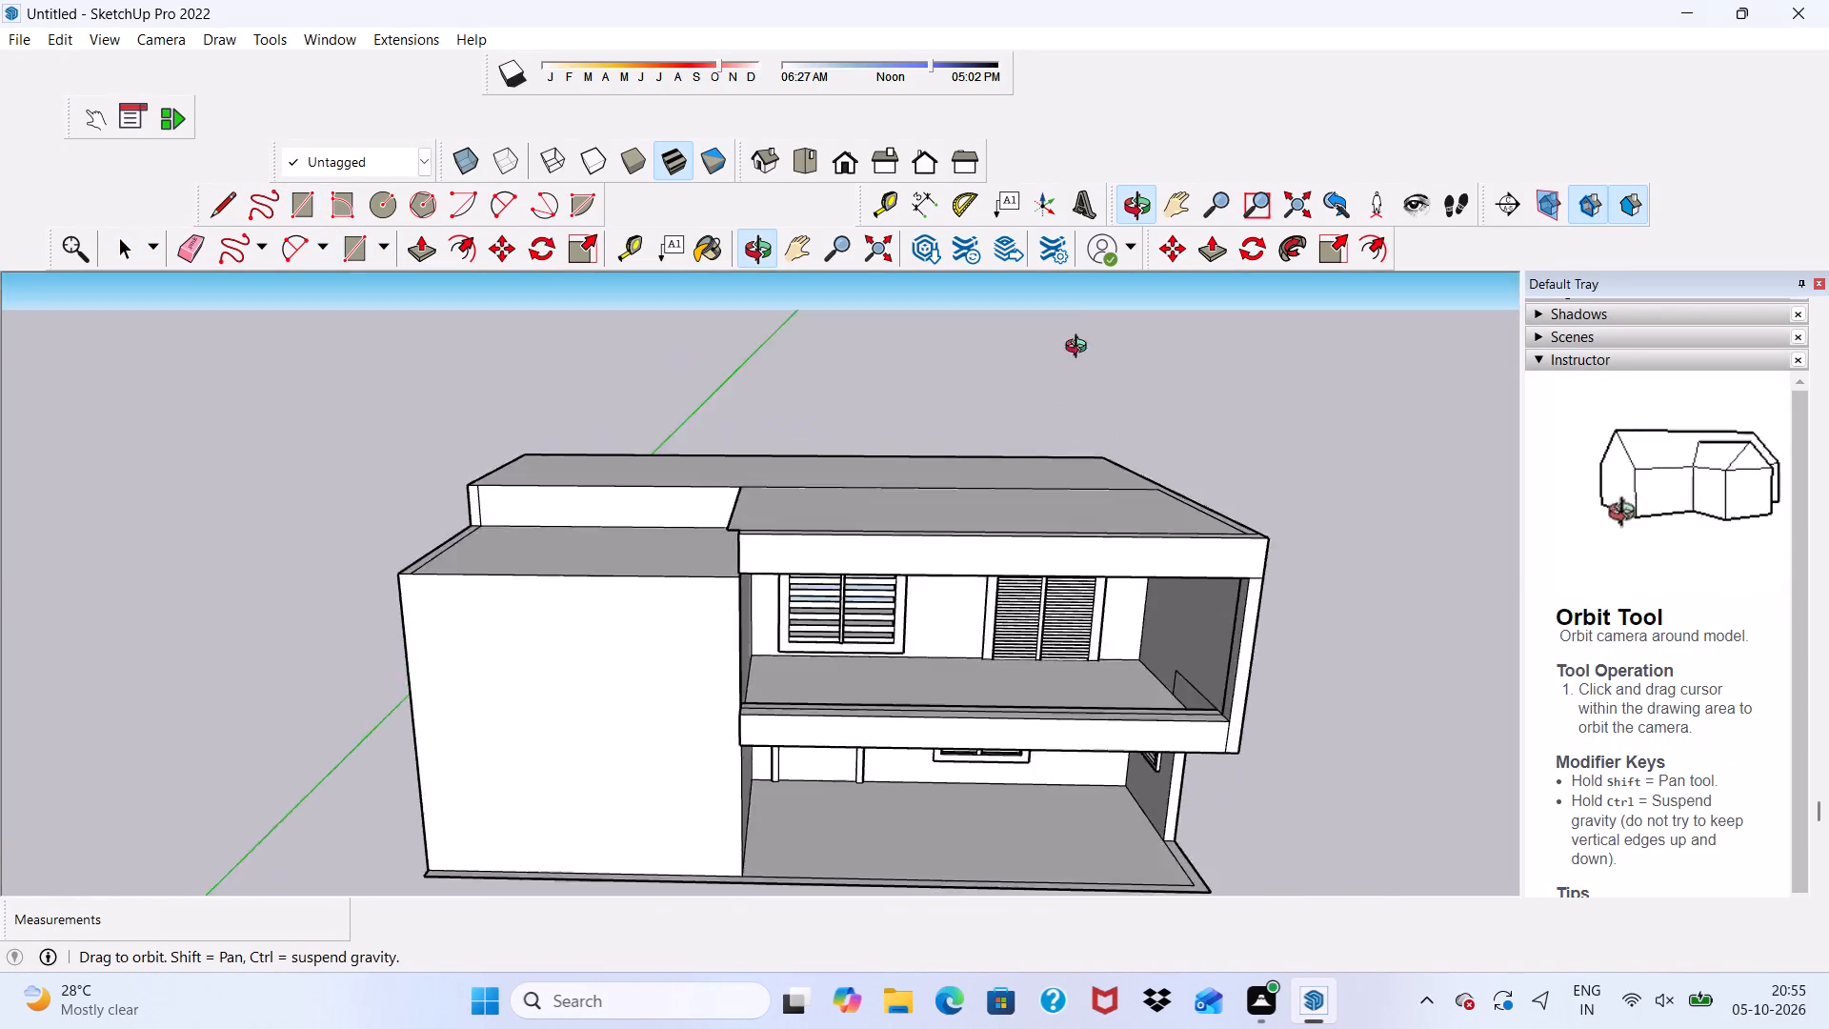
middle_click_drag(1080, 349, 1097, 187)
scroll(1119, 336, "up", 4)
middle_click_drag(660, 780, 807, 695)
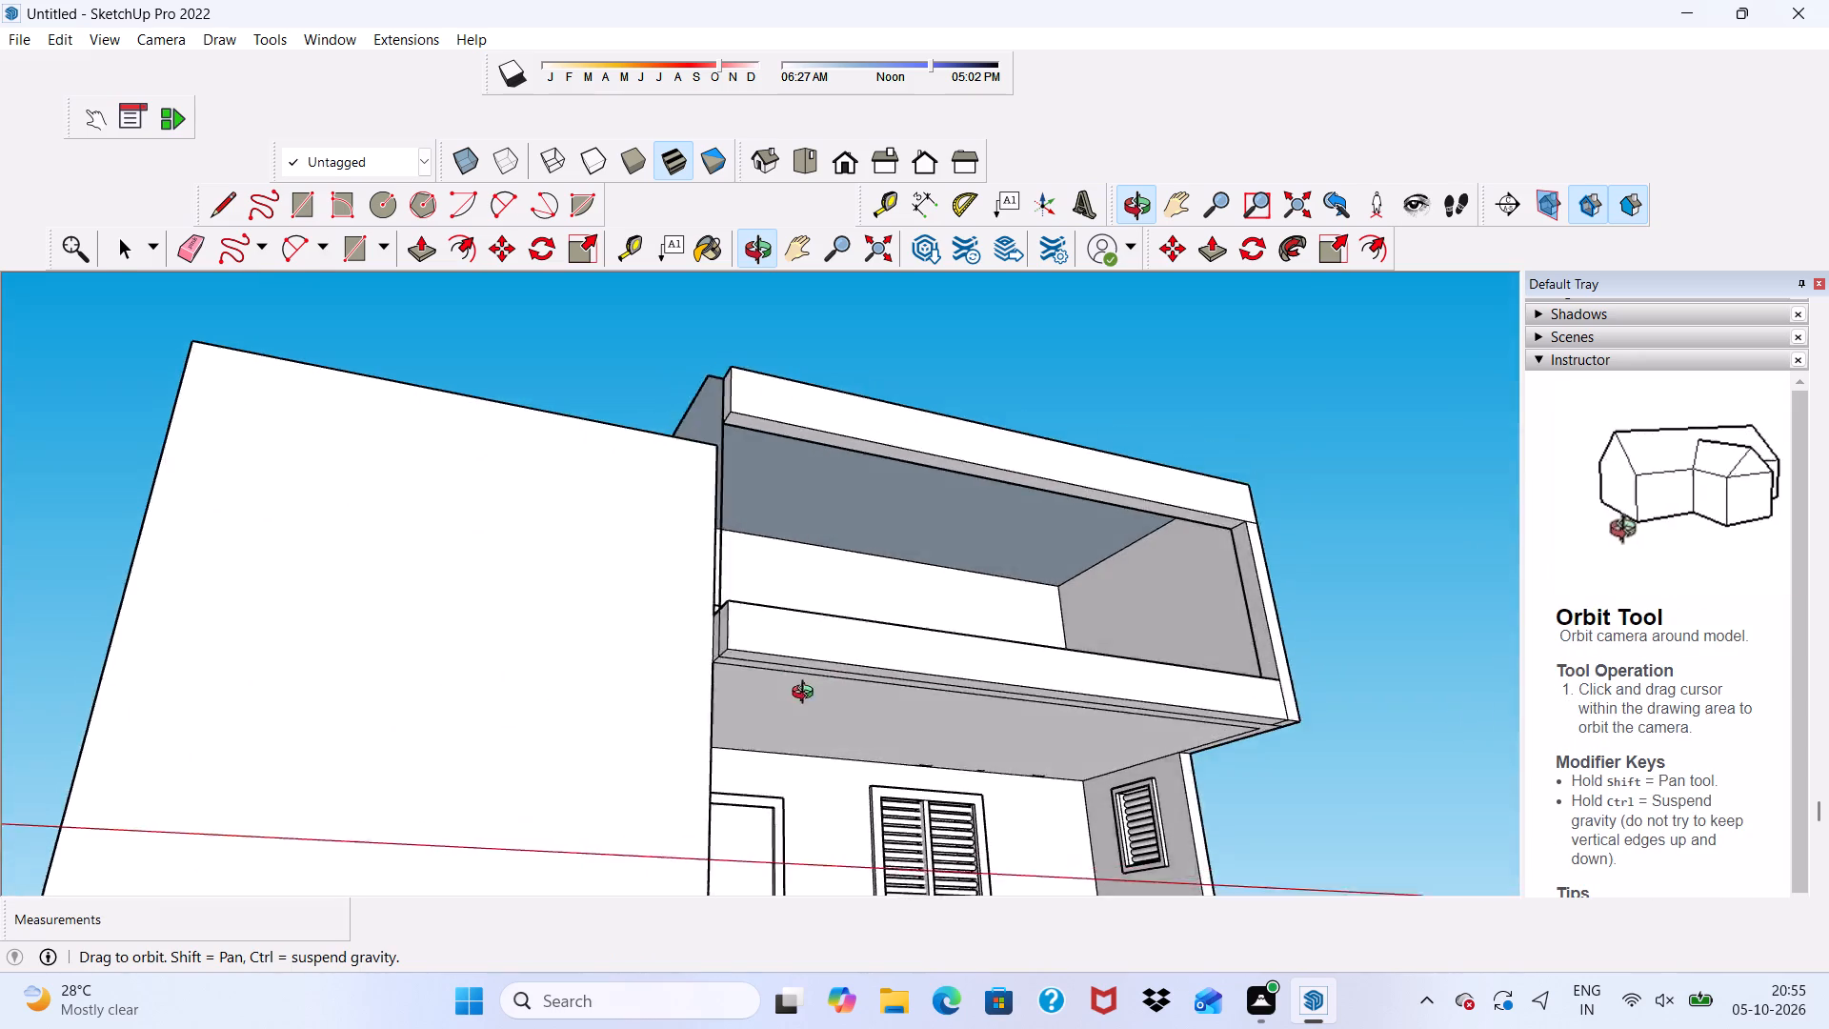
middle_click_drag(807, 695, 902, 738)
middle_click_drag(901, 735, 874, 695)
scroll(740, 593, "up", 2)
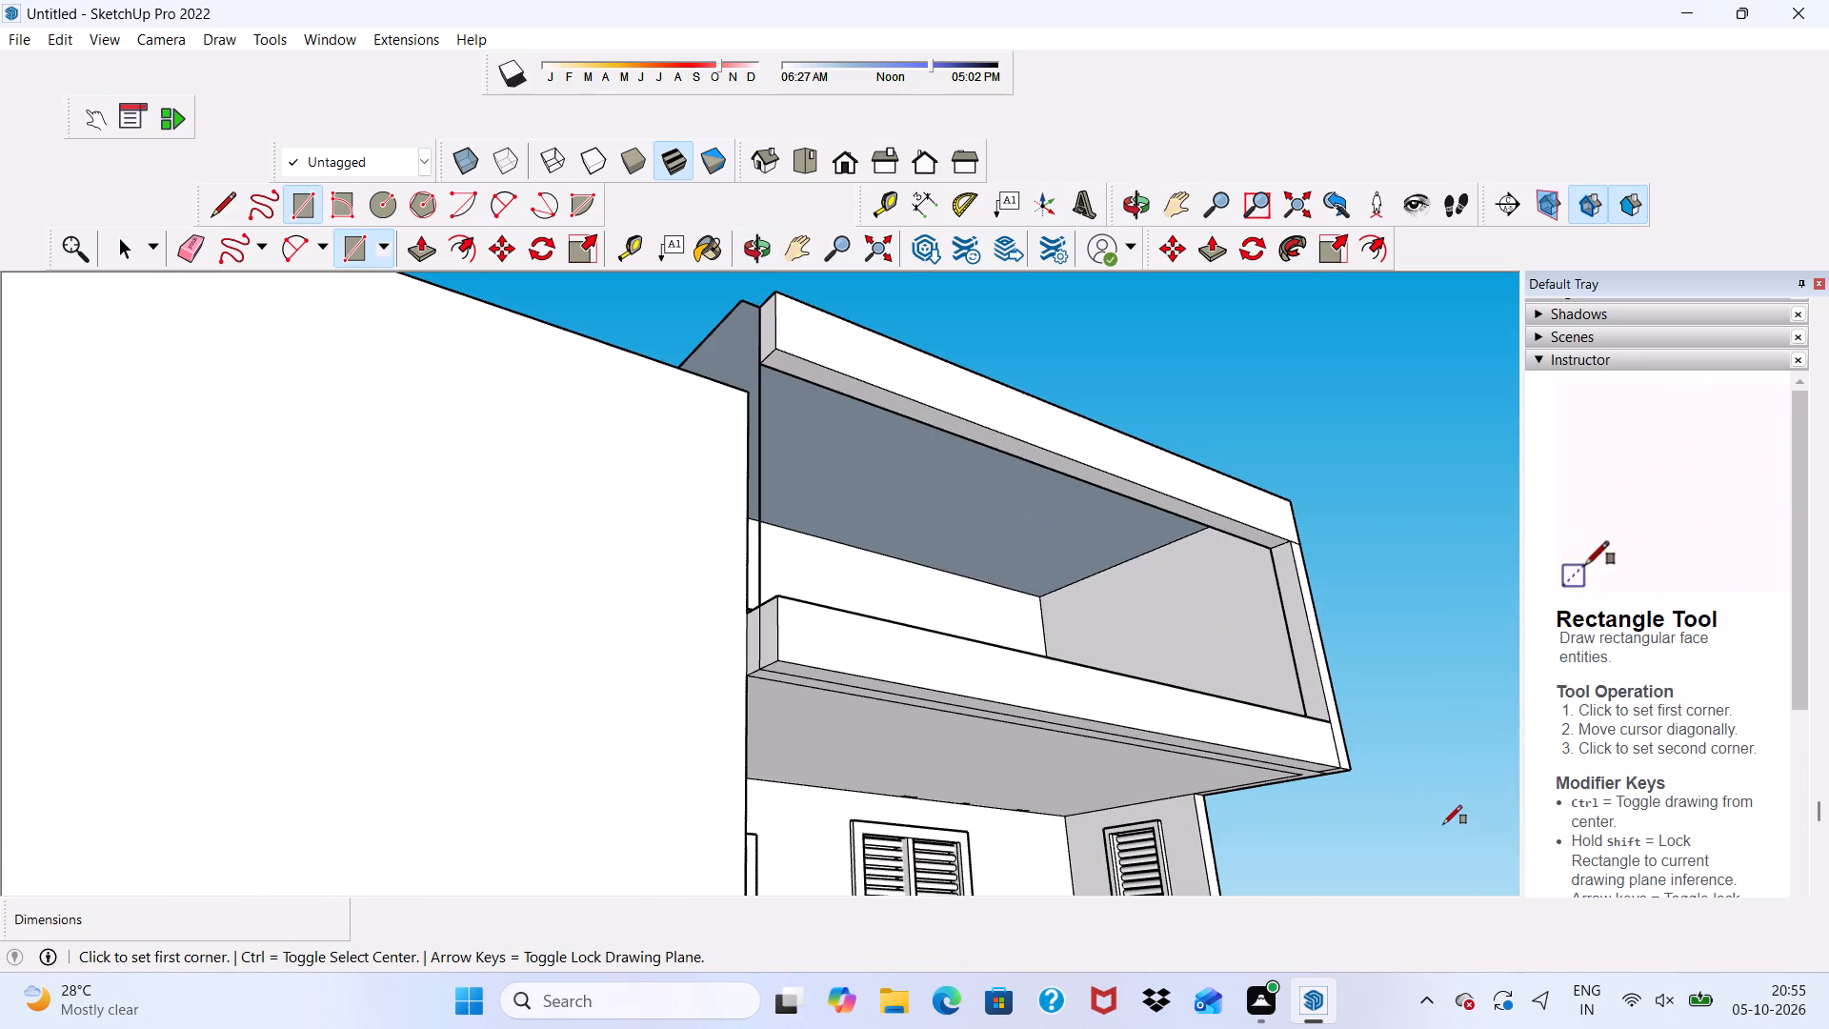
key("space")
scroll(1374, 800, "up", 2)
scroll(935, 627, "down", 4)
scroll(518, 335, "up", 1)
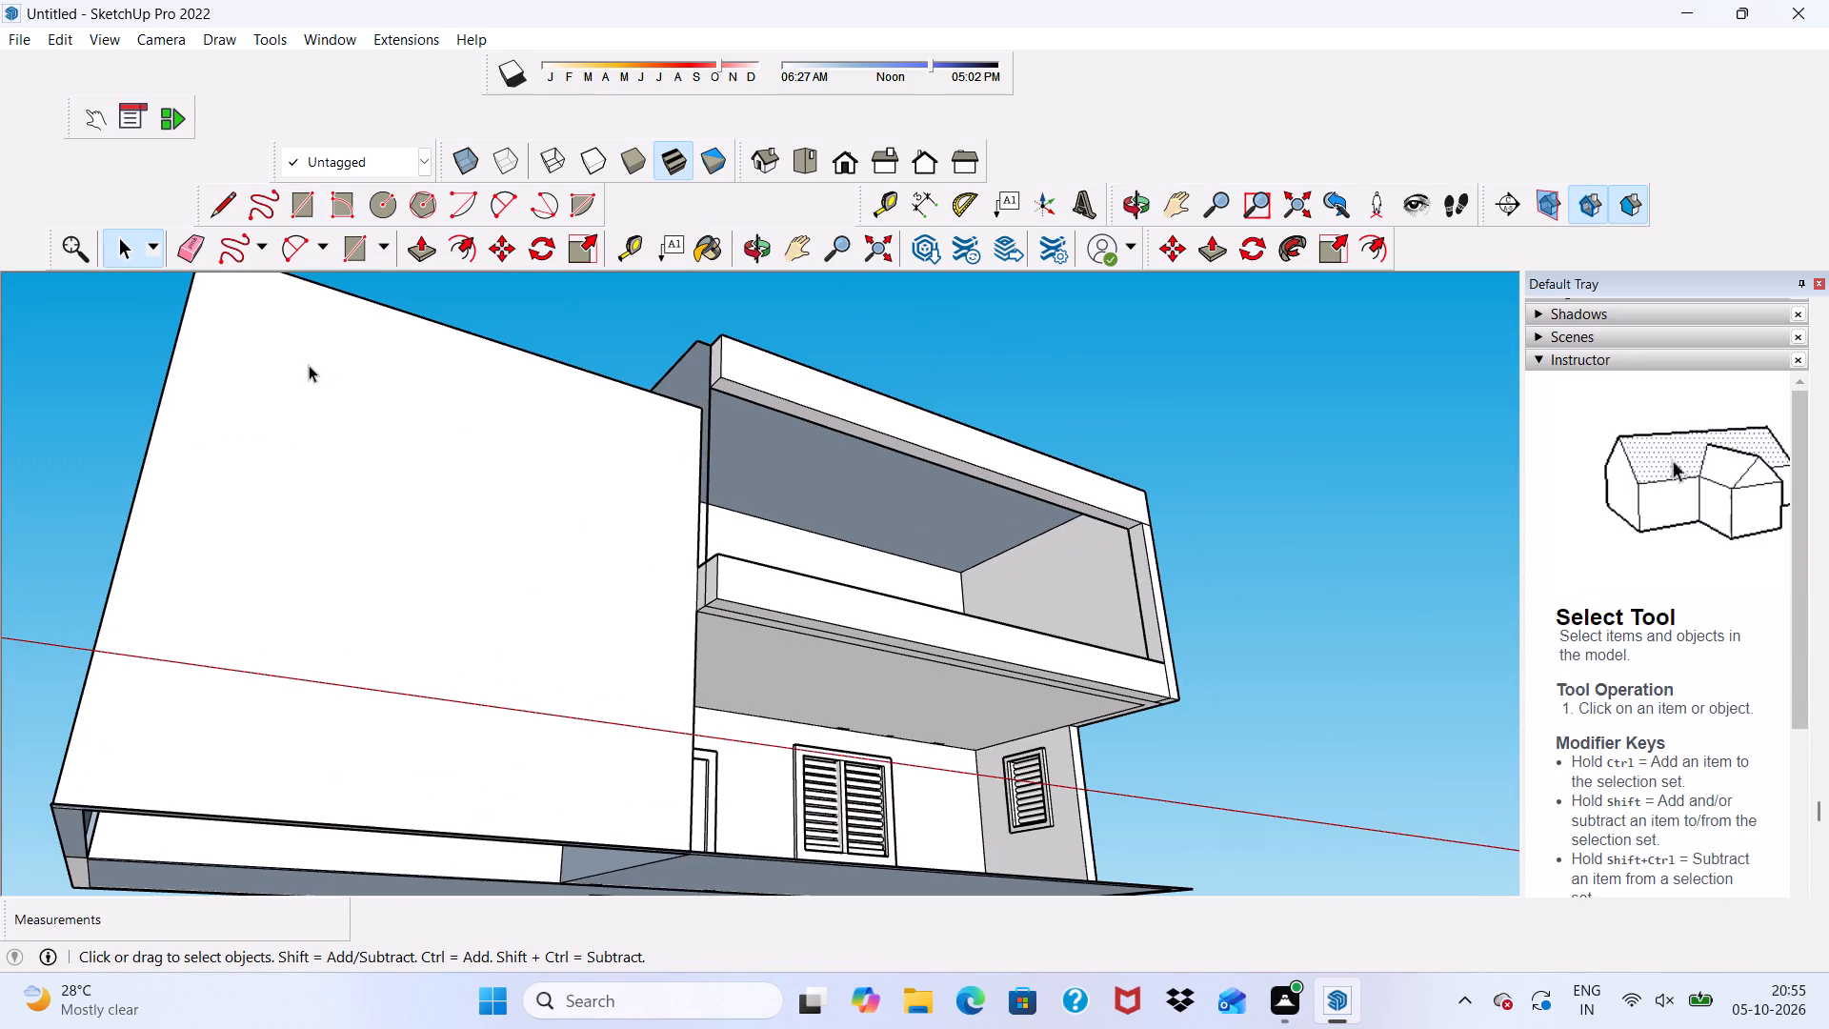
left_click(197, 247)
scroll(876, 530, "up", 2)
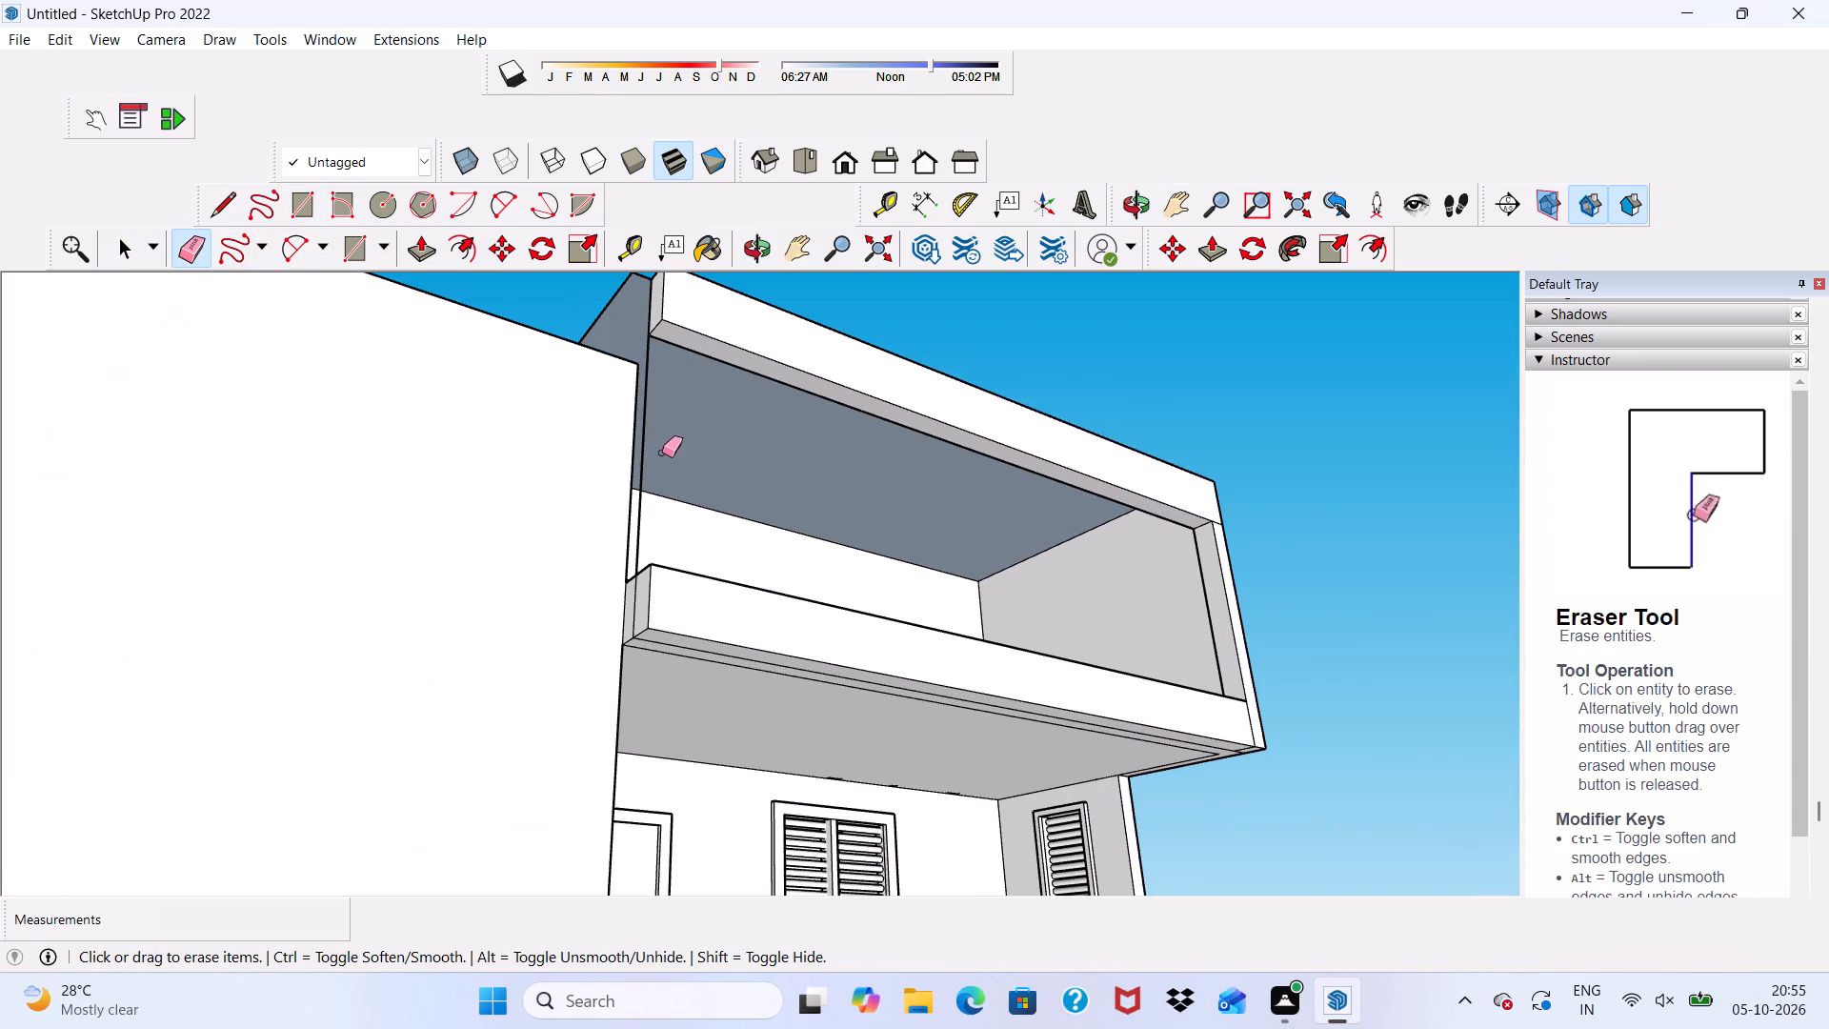
left_click(640, 456)
scroll(684, 666, "up", 4)
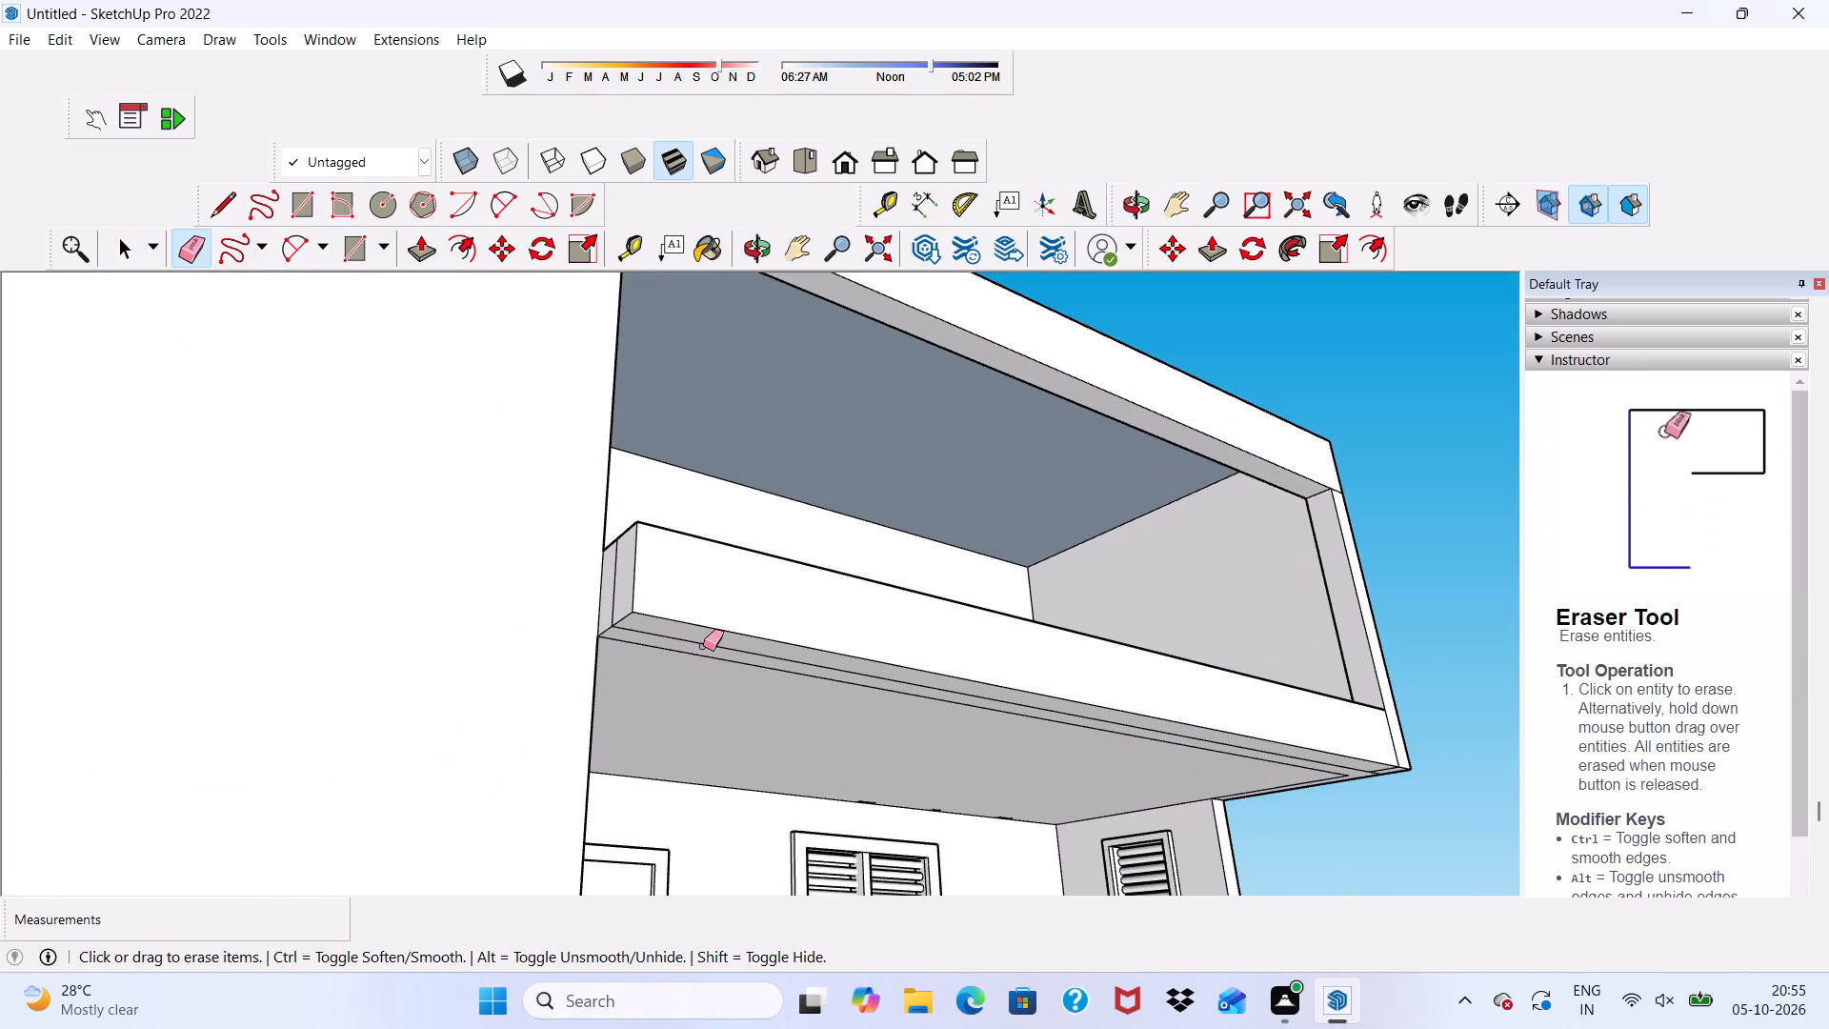
left_click(703, 644)
scroll(593, 576, "up", 1)
left_click(604, 562)
scroll(610, 555, "up", 1)
scroll(610, 555, "down", 4)
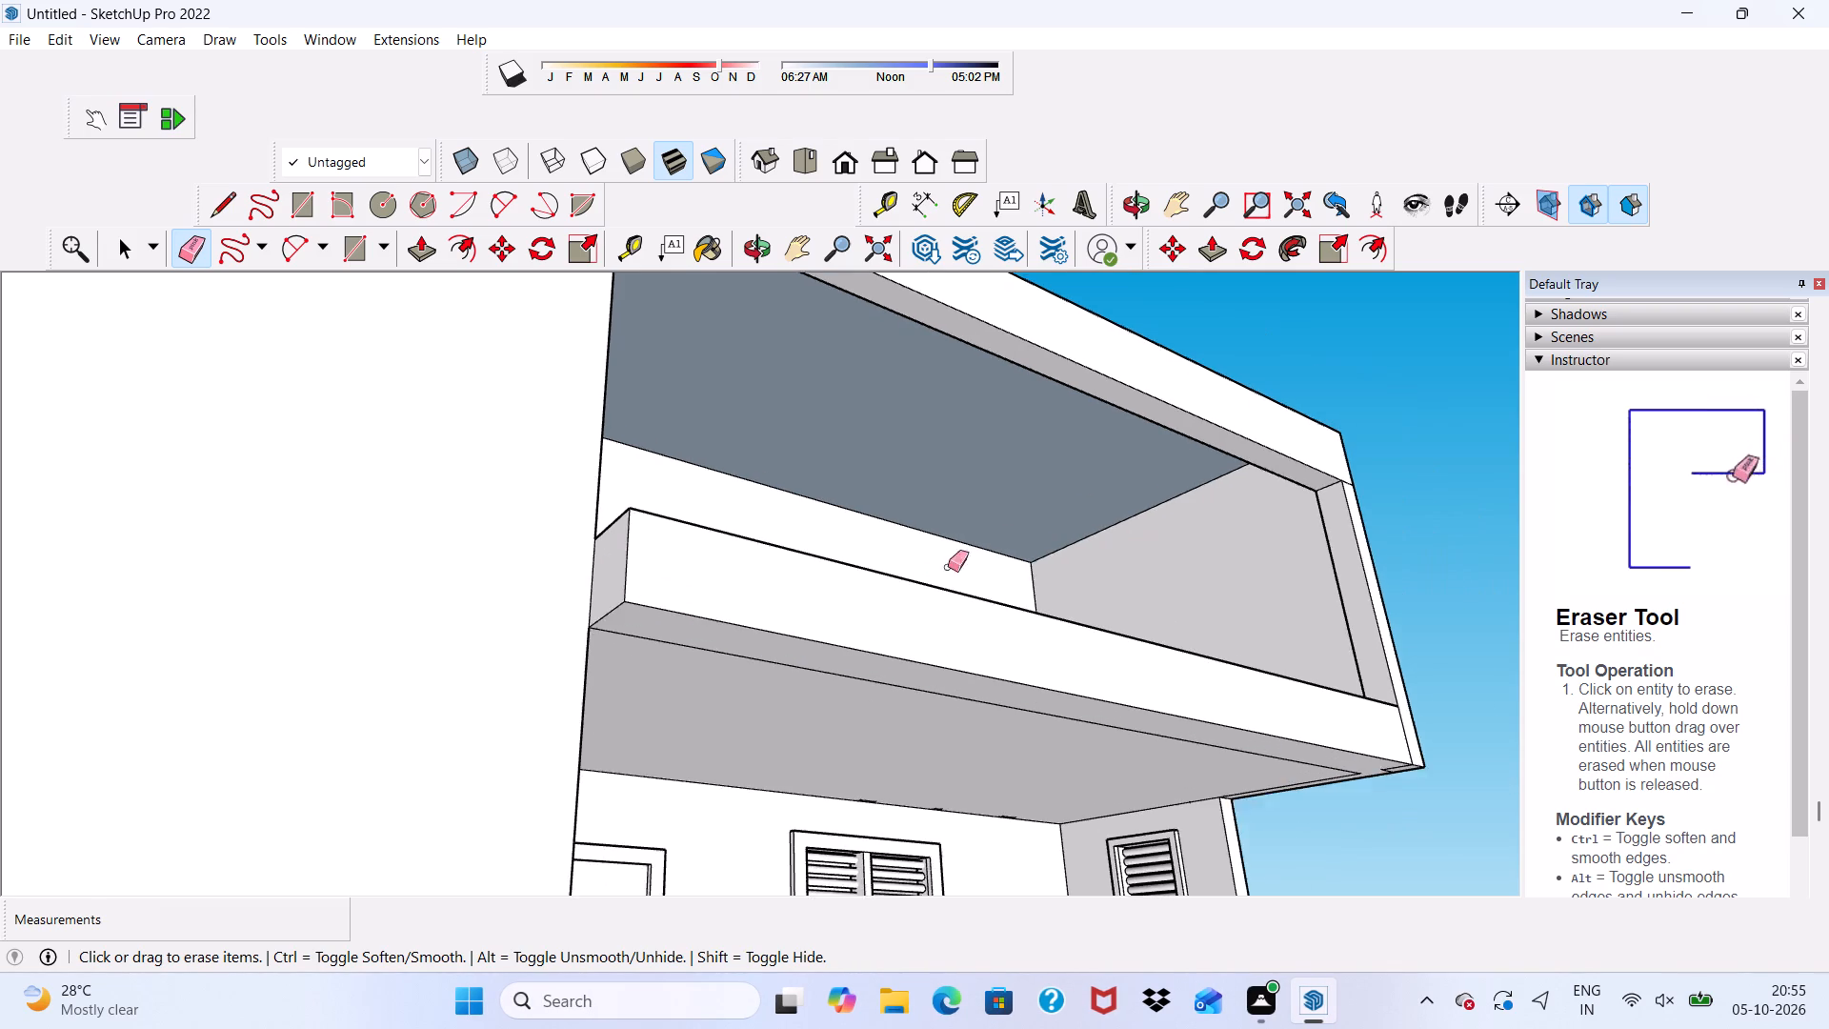
Erase the seam lines between the parapet and the pillar on the front face and underside.
scroll(948, 567, "down", 5)
middle_click_drag(1196, 686, 904, 694)
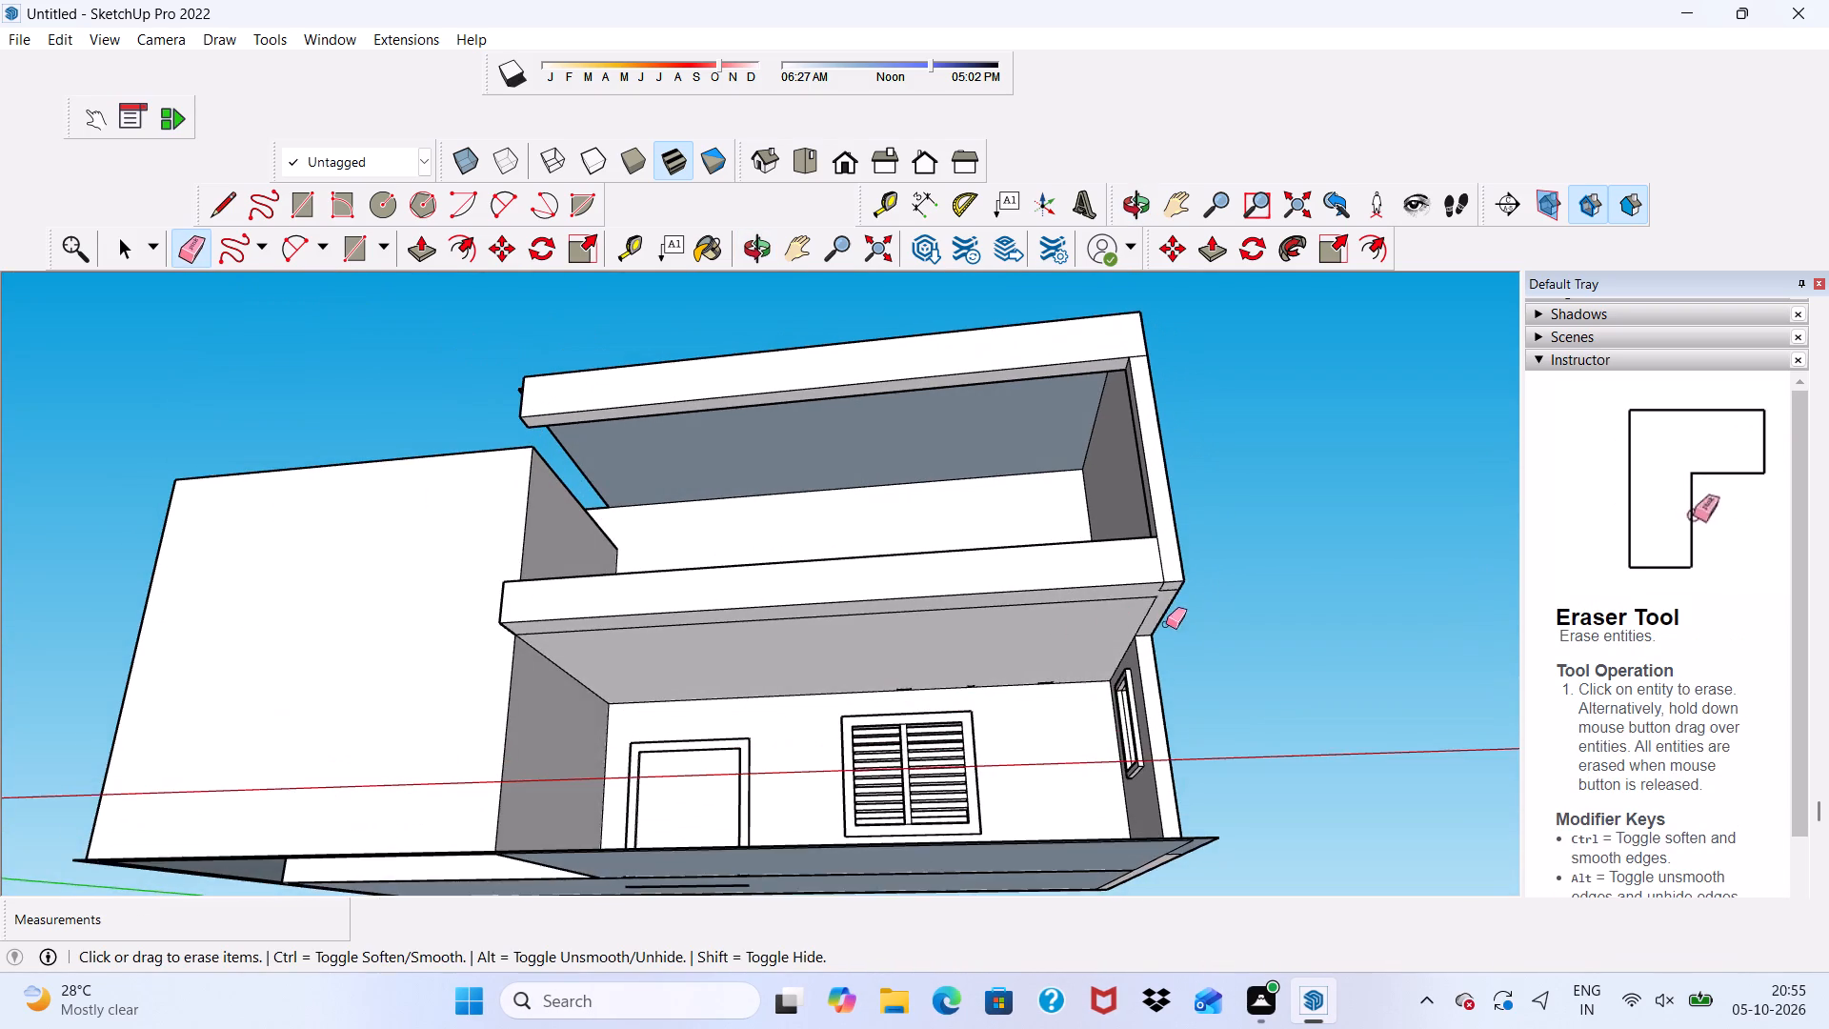
scroll(1166, 623, "up", 14)
left_click(1173, 587)
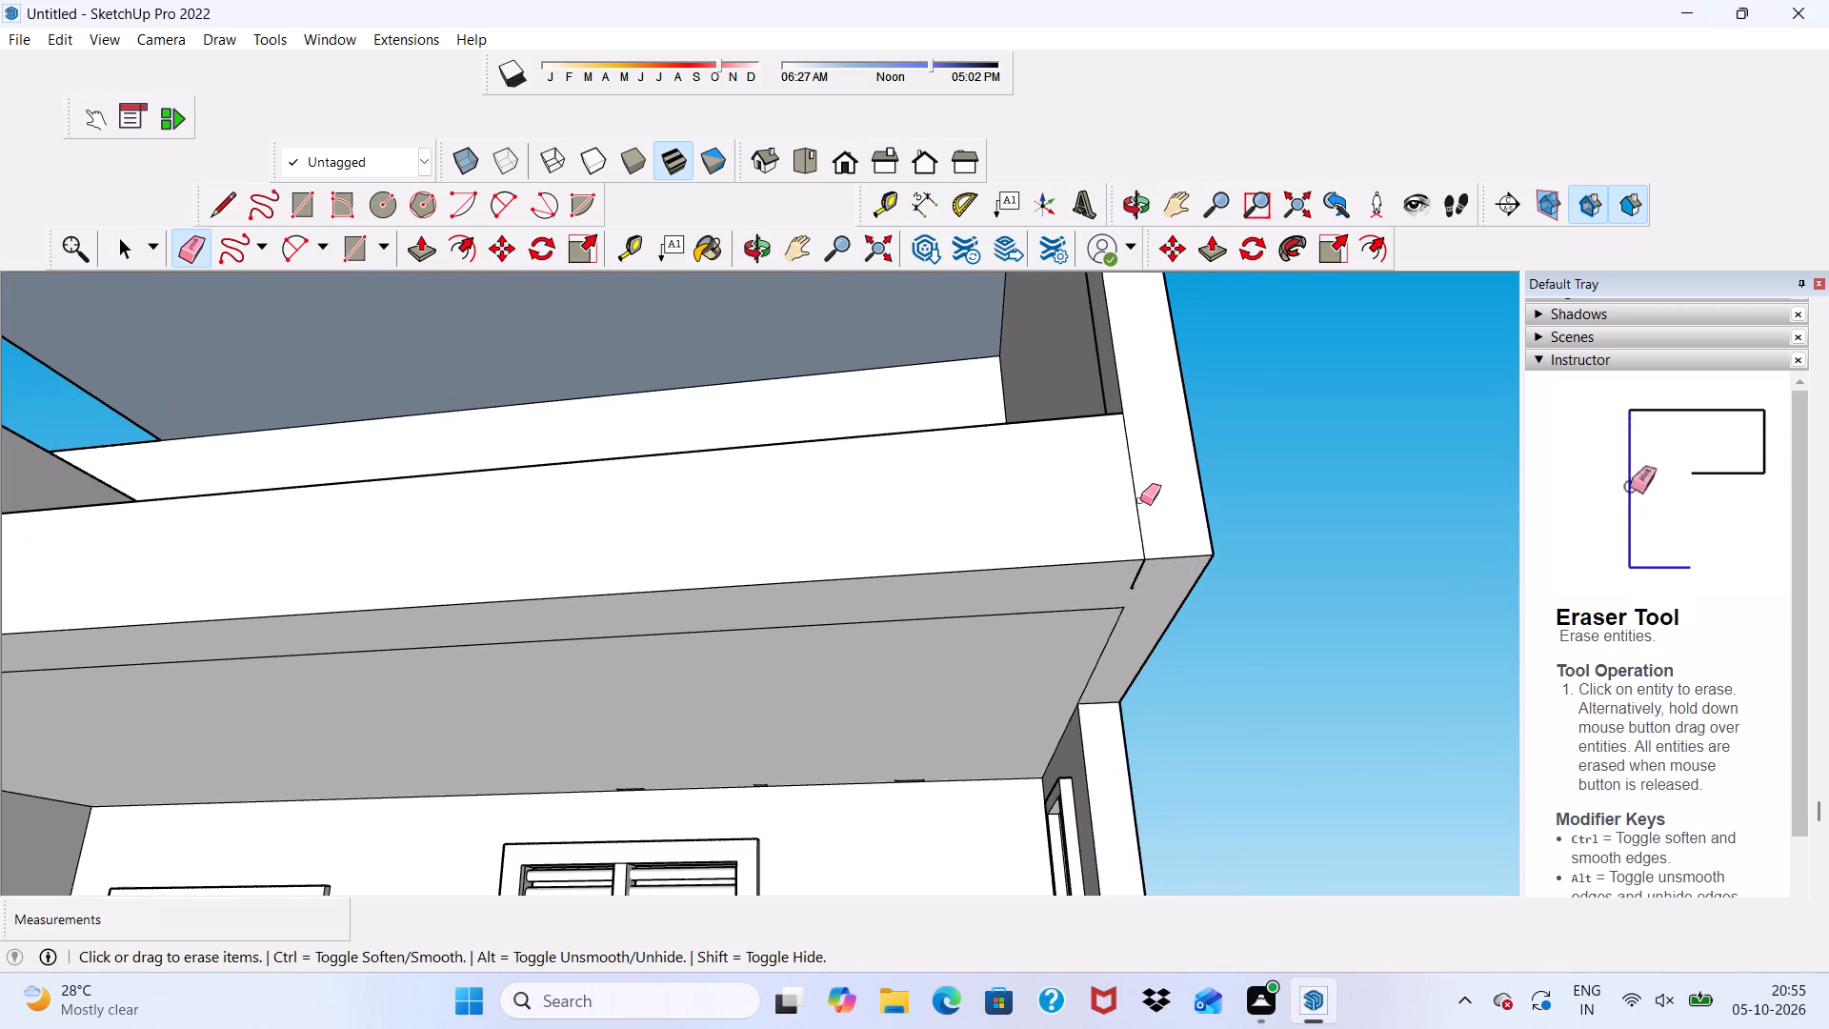
left_click(1137, 506)
left_click_drag(1130, 576, 1153, 579)
Erase the leftover outline on the side wall's inner face and the seam along the parapet's top.
scroll(919, 418, "down", 6)
middle_click_drag(919, 418, 1262, 737)
scroll(1103, 616, "up", 6)
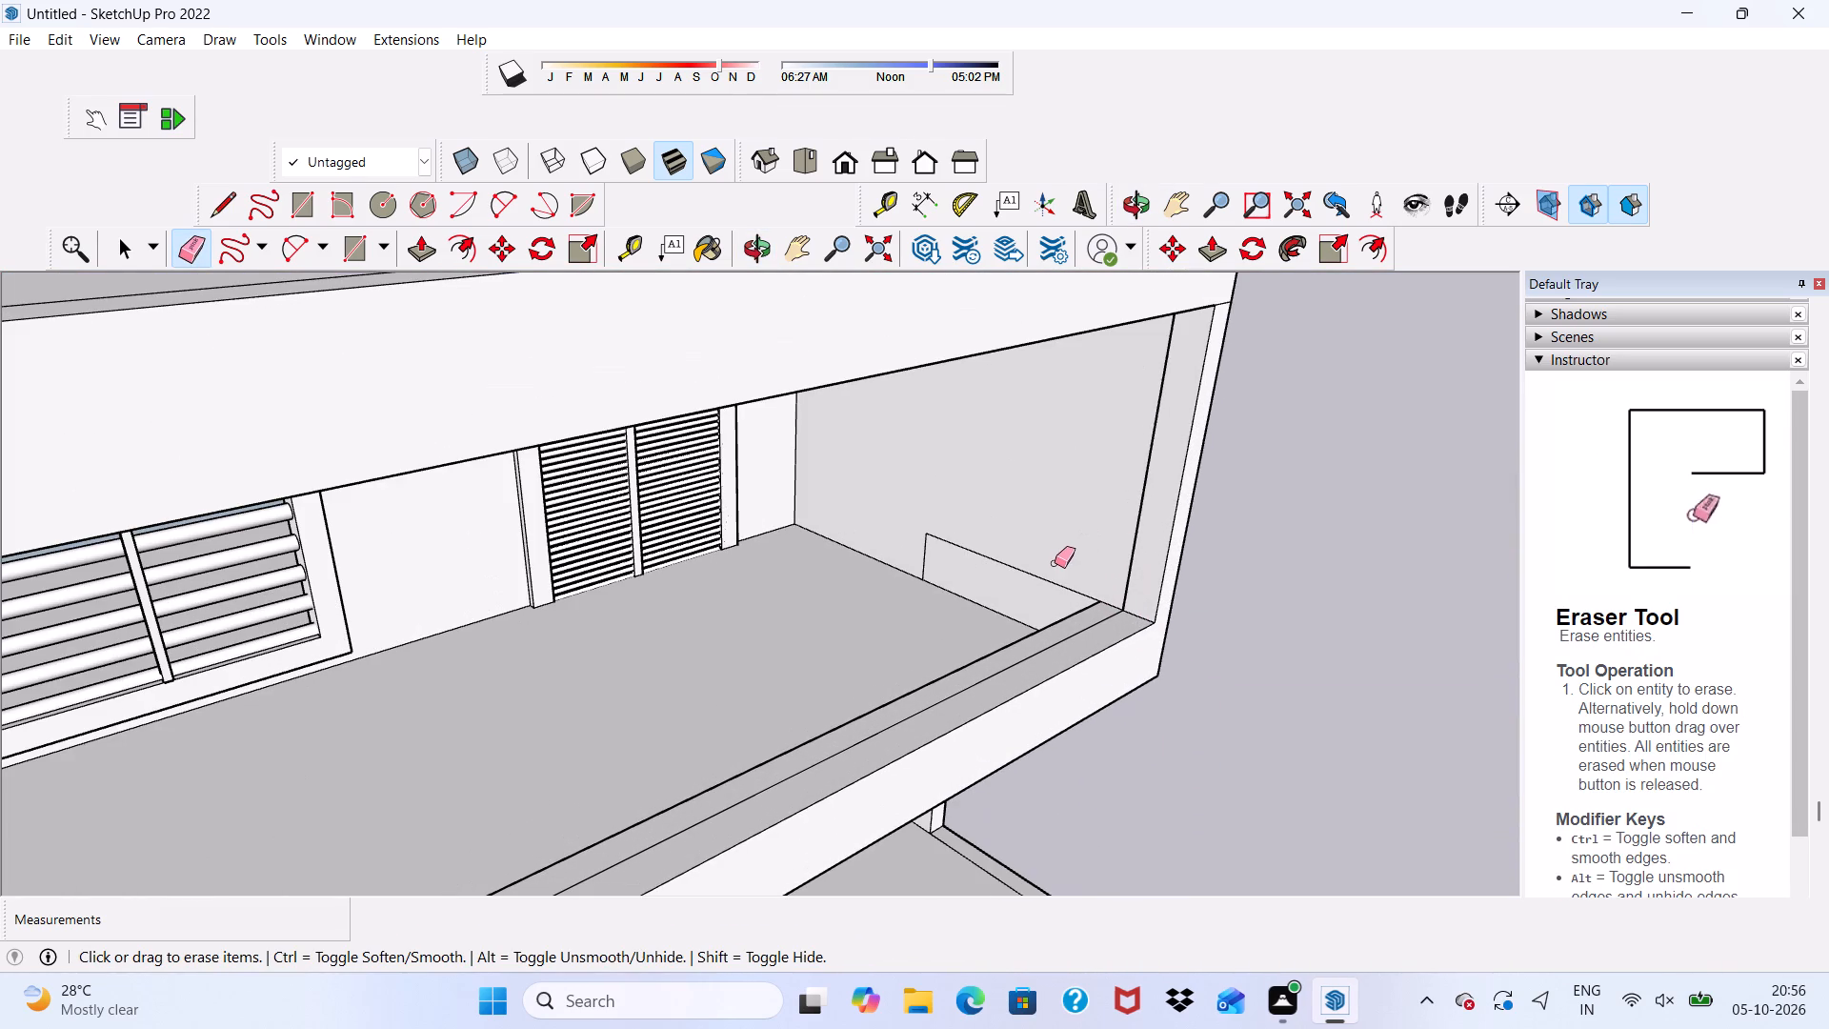
left_click_drag(1054, 566, 1043, 582)
scroll(945, 586, "up", 3)
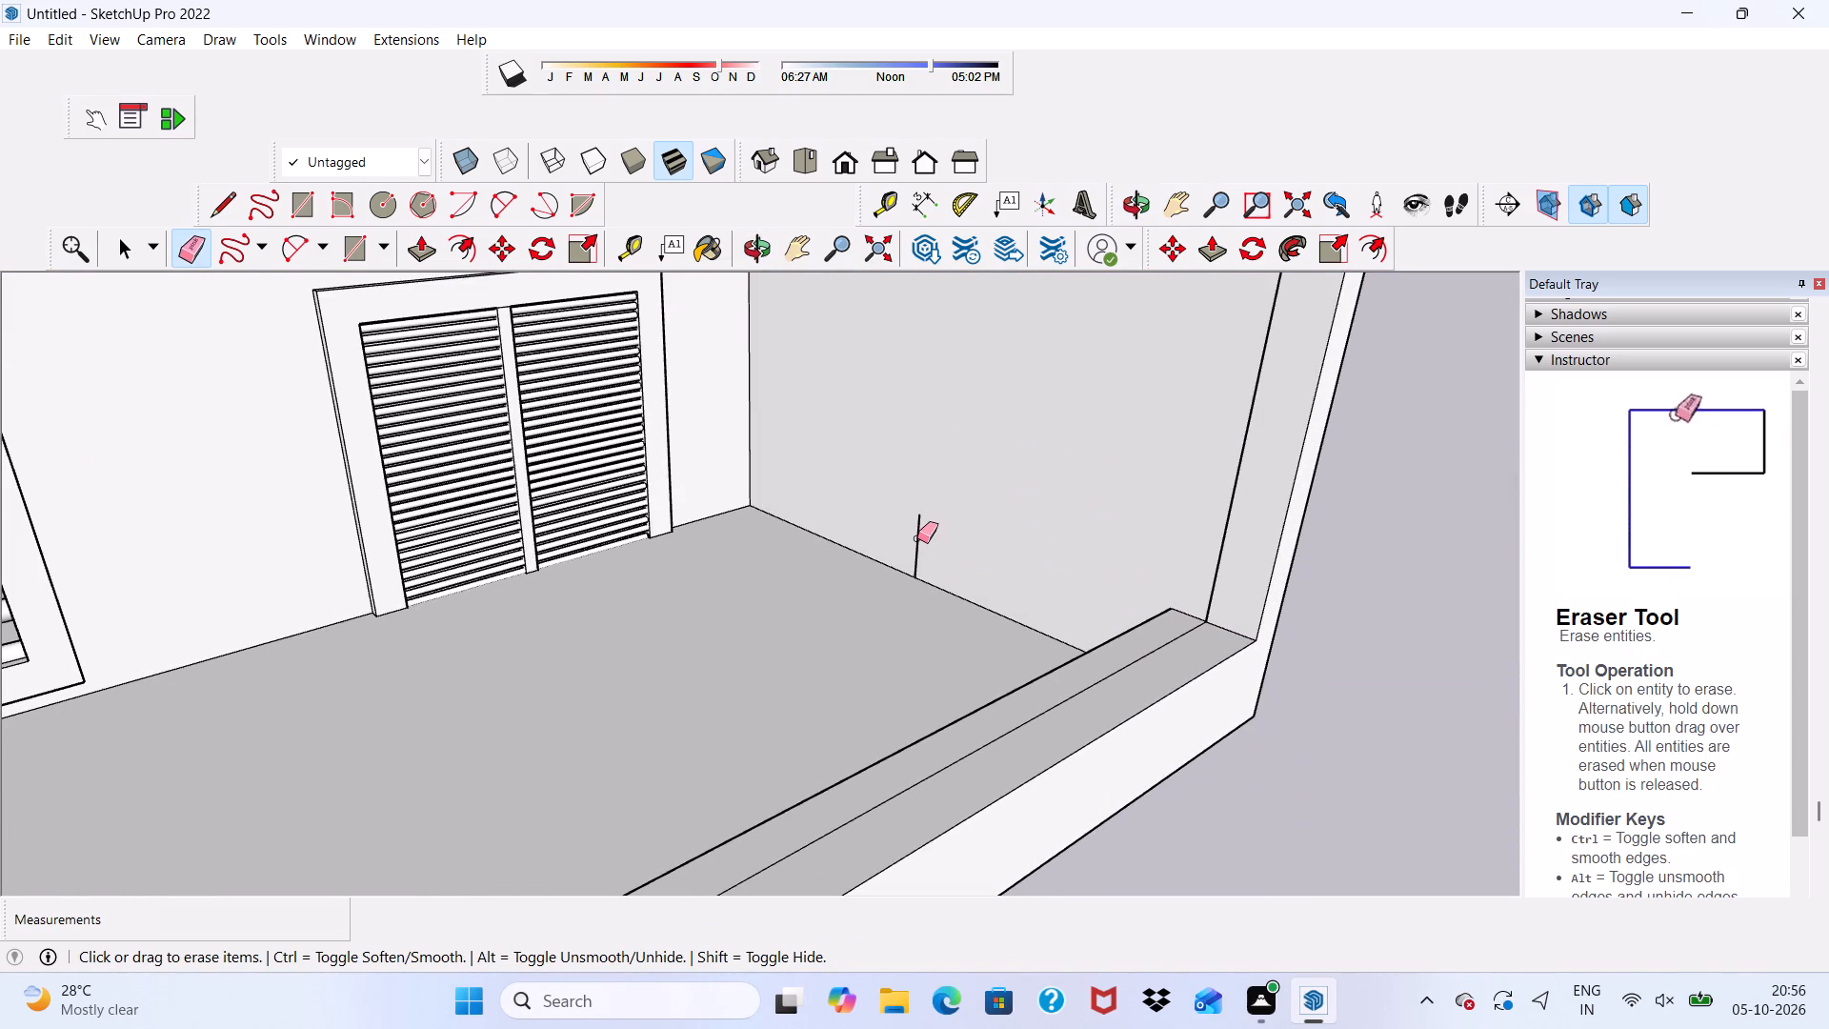
left_click(917, 538)
scroll(917, 538, "down", 2)
middle_click_drag(972, 596, 1175, 541)
scroll(1175, 541, "up", 7)
left_click(1106, 555)
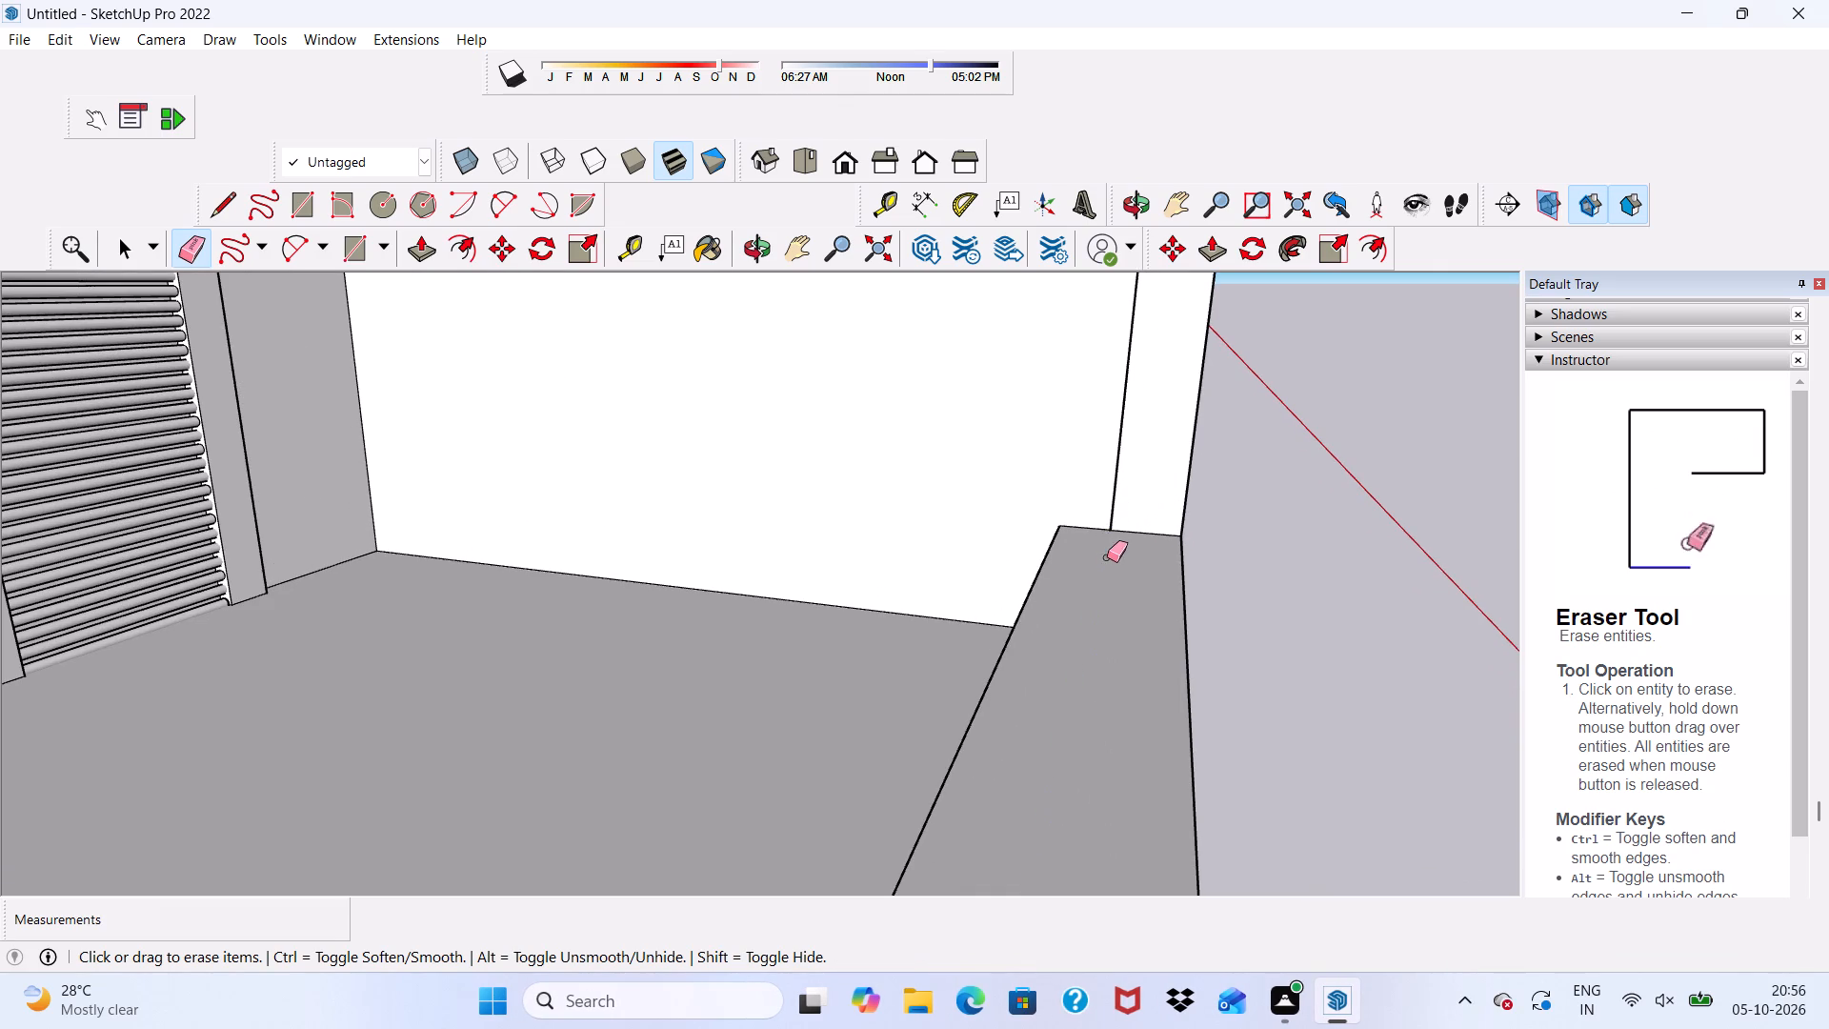
Examine the cleaned-up balcony, pillar and beam from the front.
scroll(1108, 557, "down", 7)
scroll(1088, 514, "up", 1)
scroll(1086, 516, "down", 9)
scroll(1101, 598, "up", 1)
scroll(1101, 598, "down", 2)
middle_click_drag(1101, 598, 787, 538)
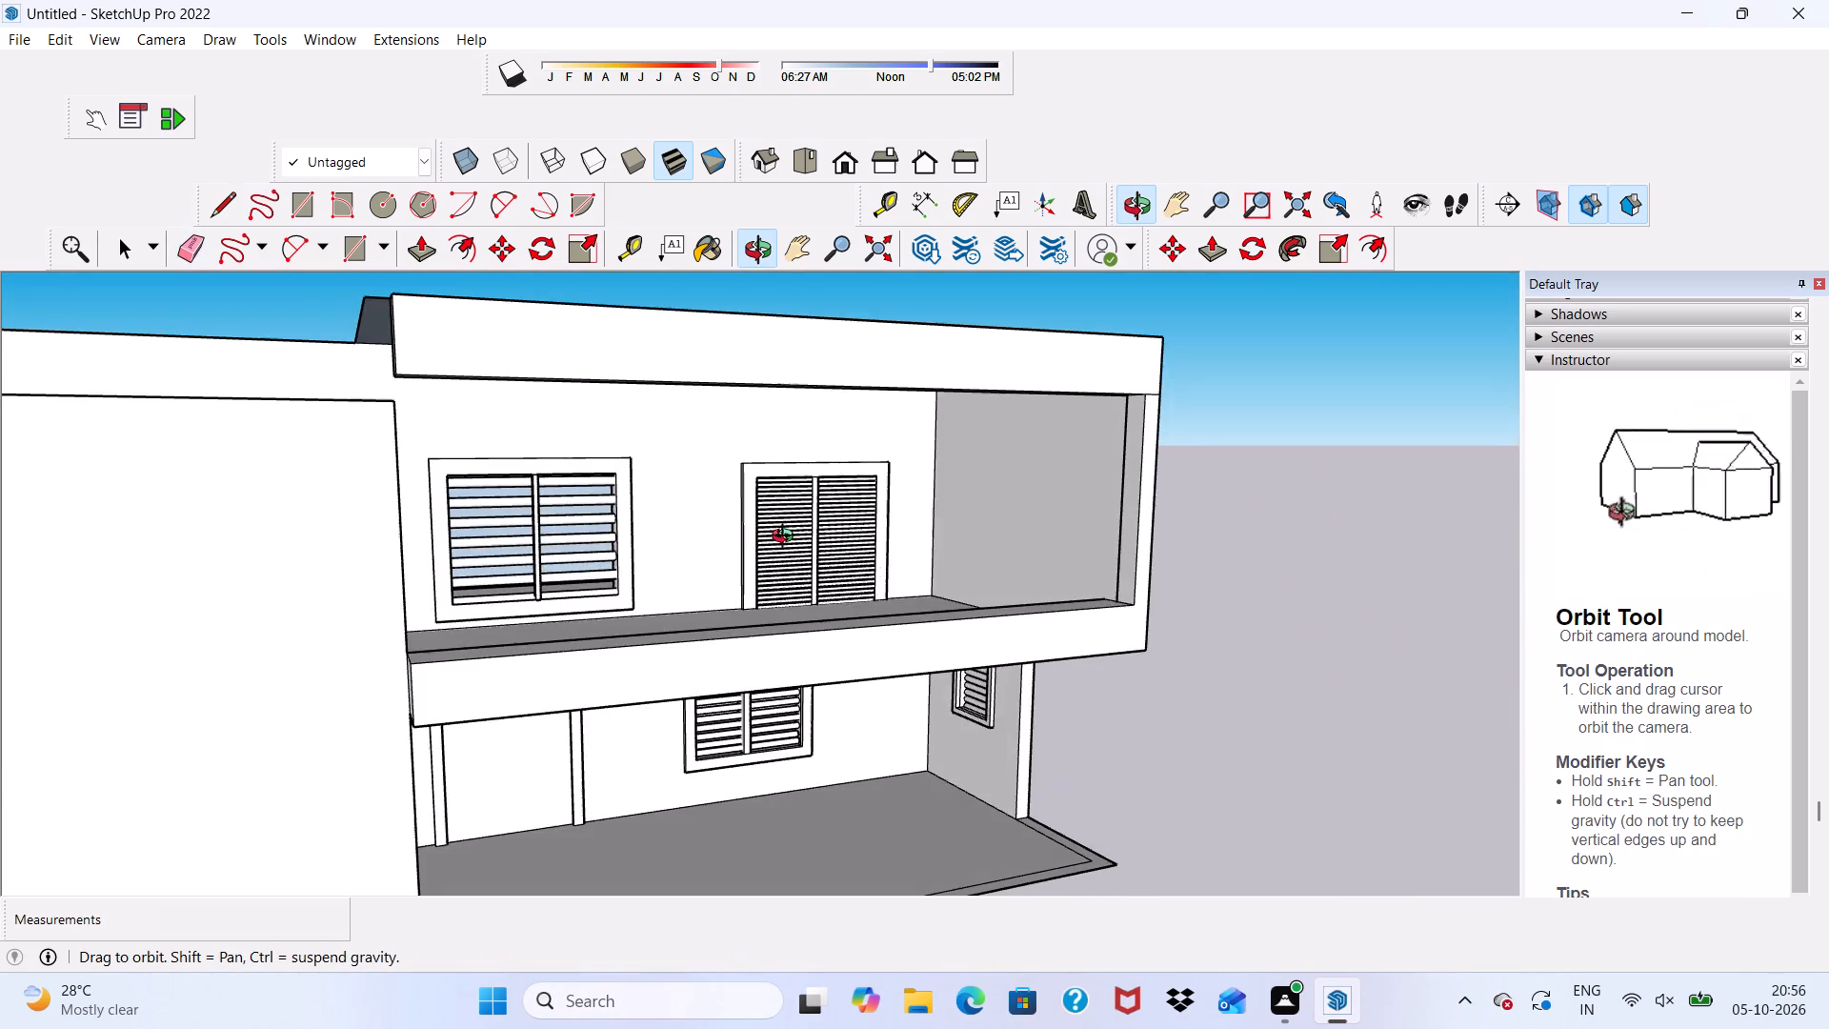
middle_click_drag(787, 538, 687, 540)
scroll(881, 640, "up", 2)
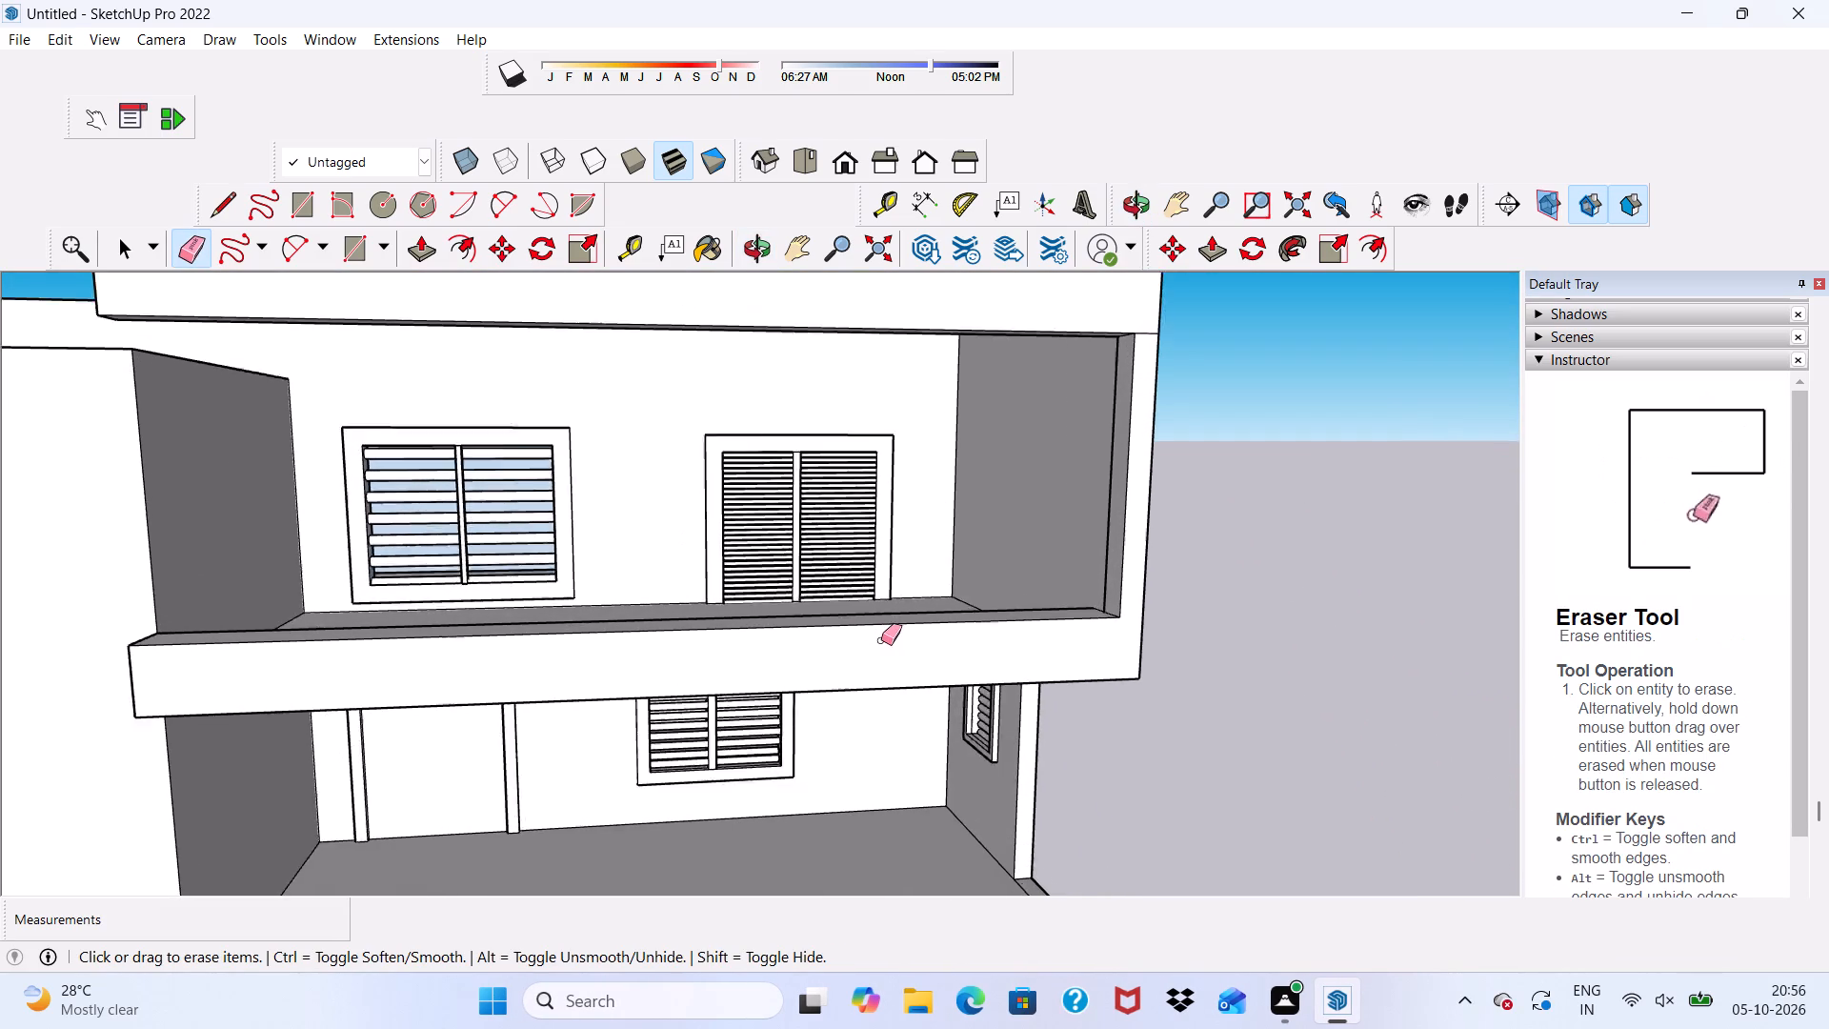
scroll(881, 640, "up", 1)
scroll(881, 639, "down", 4)
scroll(690, 576, "up", 2)
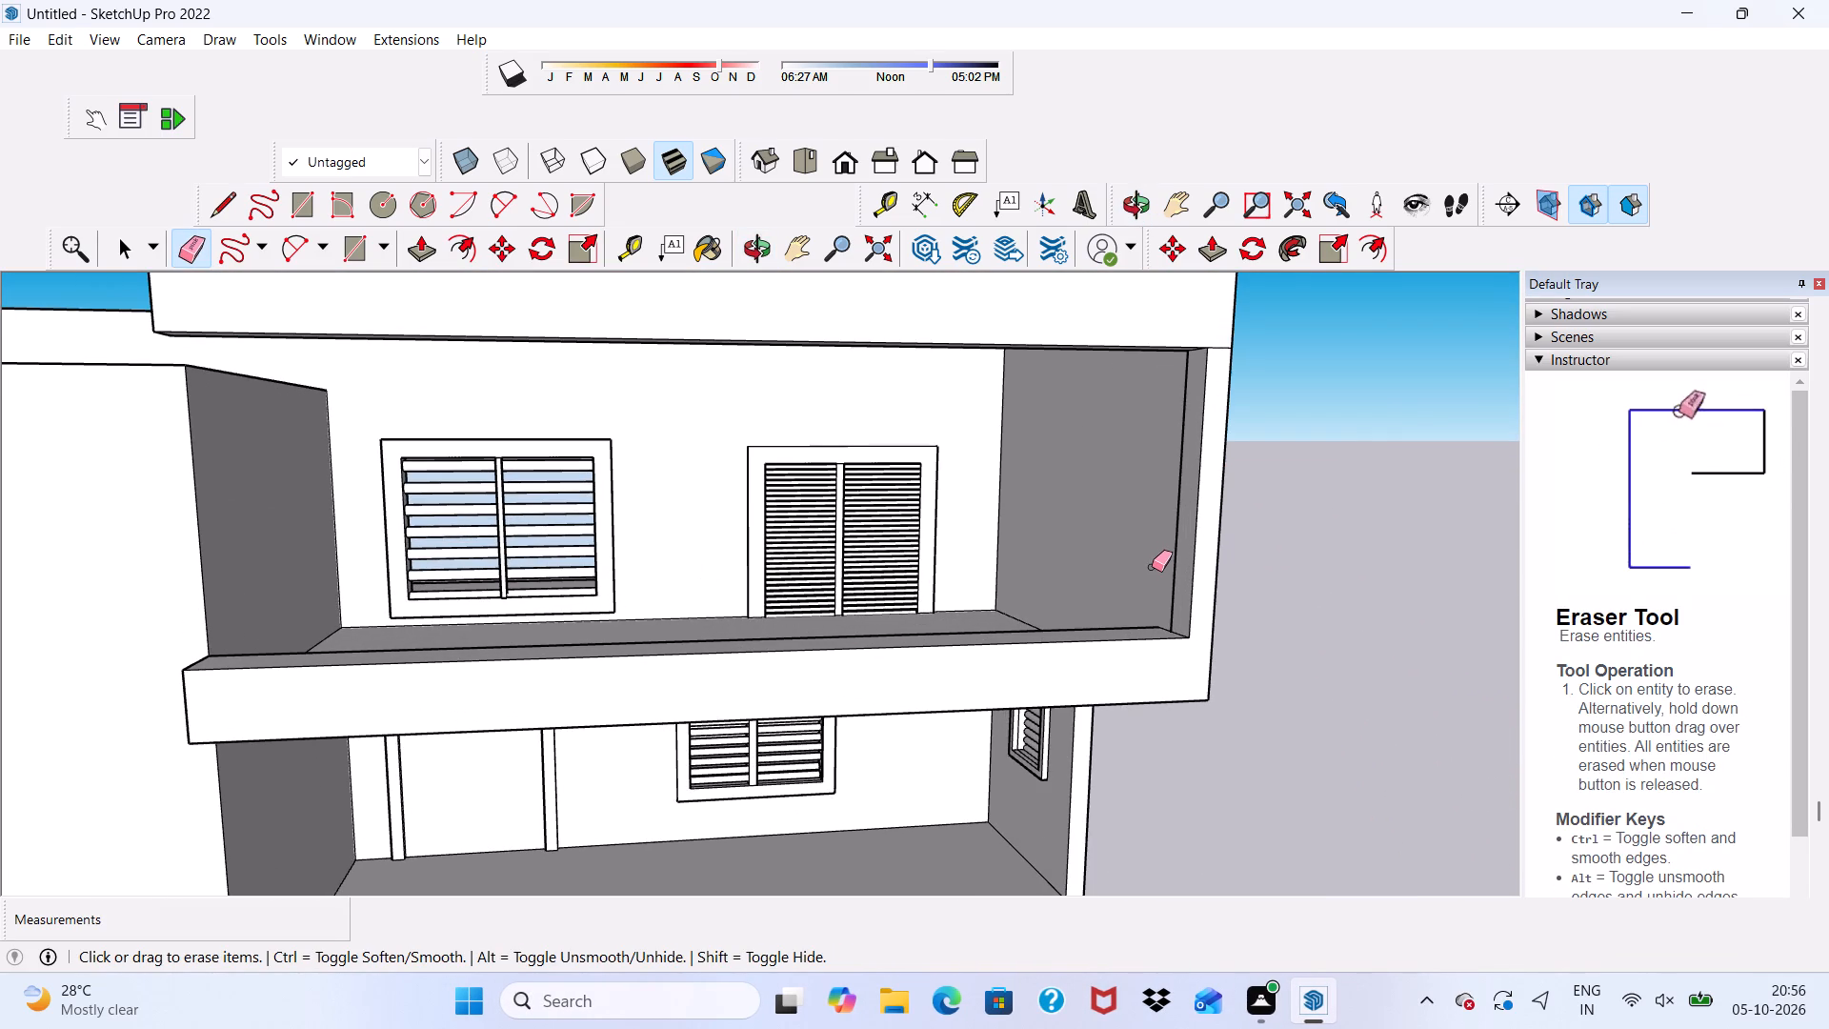
scroll(1151, 566, "down", 2)
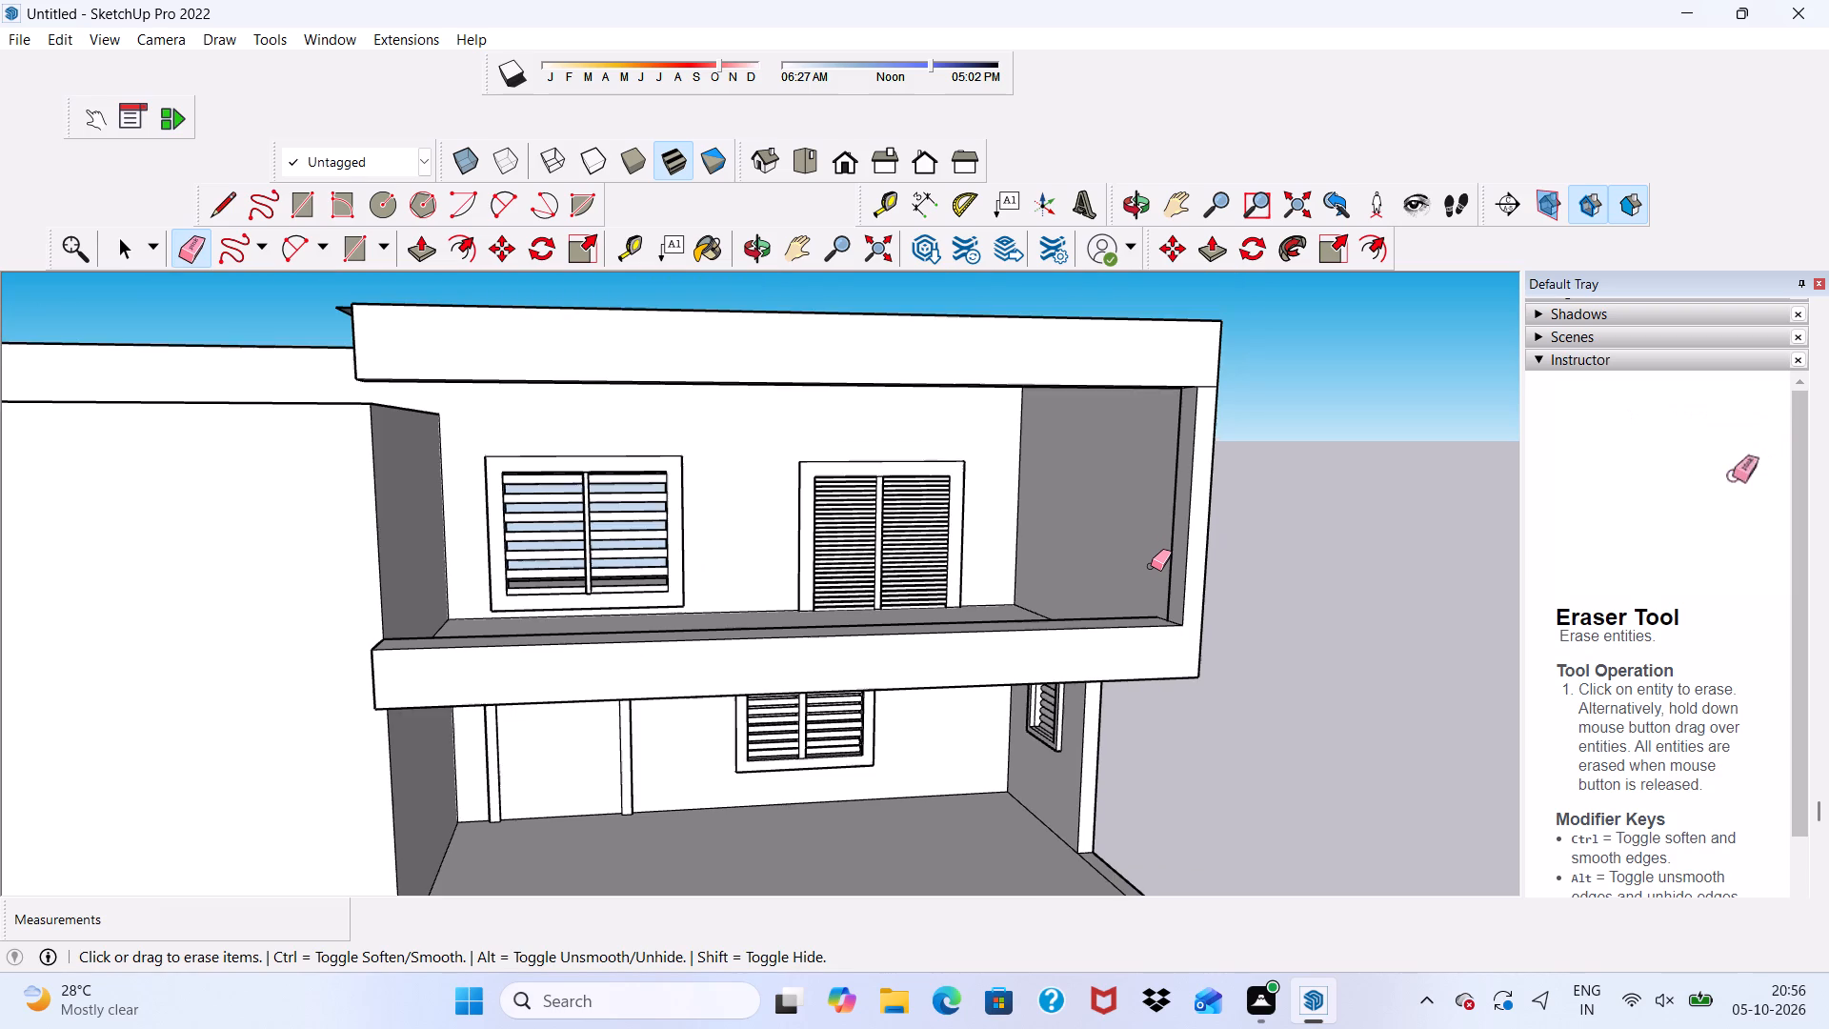
Push/Pull the inner side face of the balcony pillar about 1' 4" into the opening to widen the pillar.
scroll(625, 576, "up", 1)
scroll(597, 546, "down", 4)
middle_click_drag(597, 546, 682, 541)
scroll(977, 486, "up", 3)
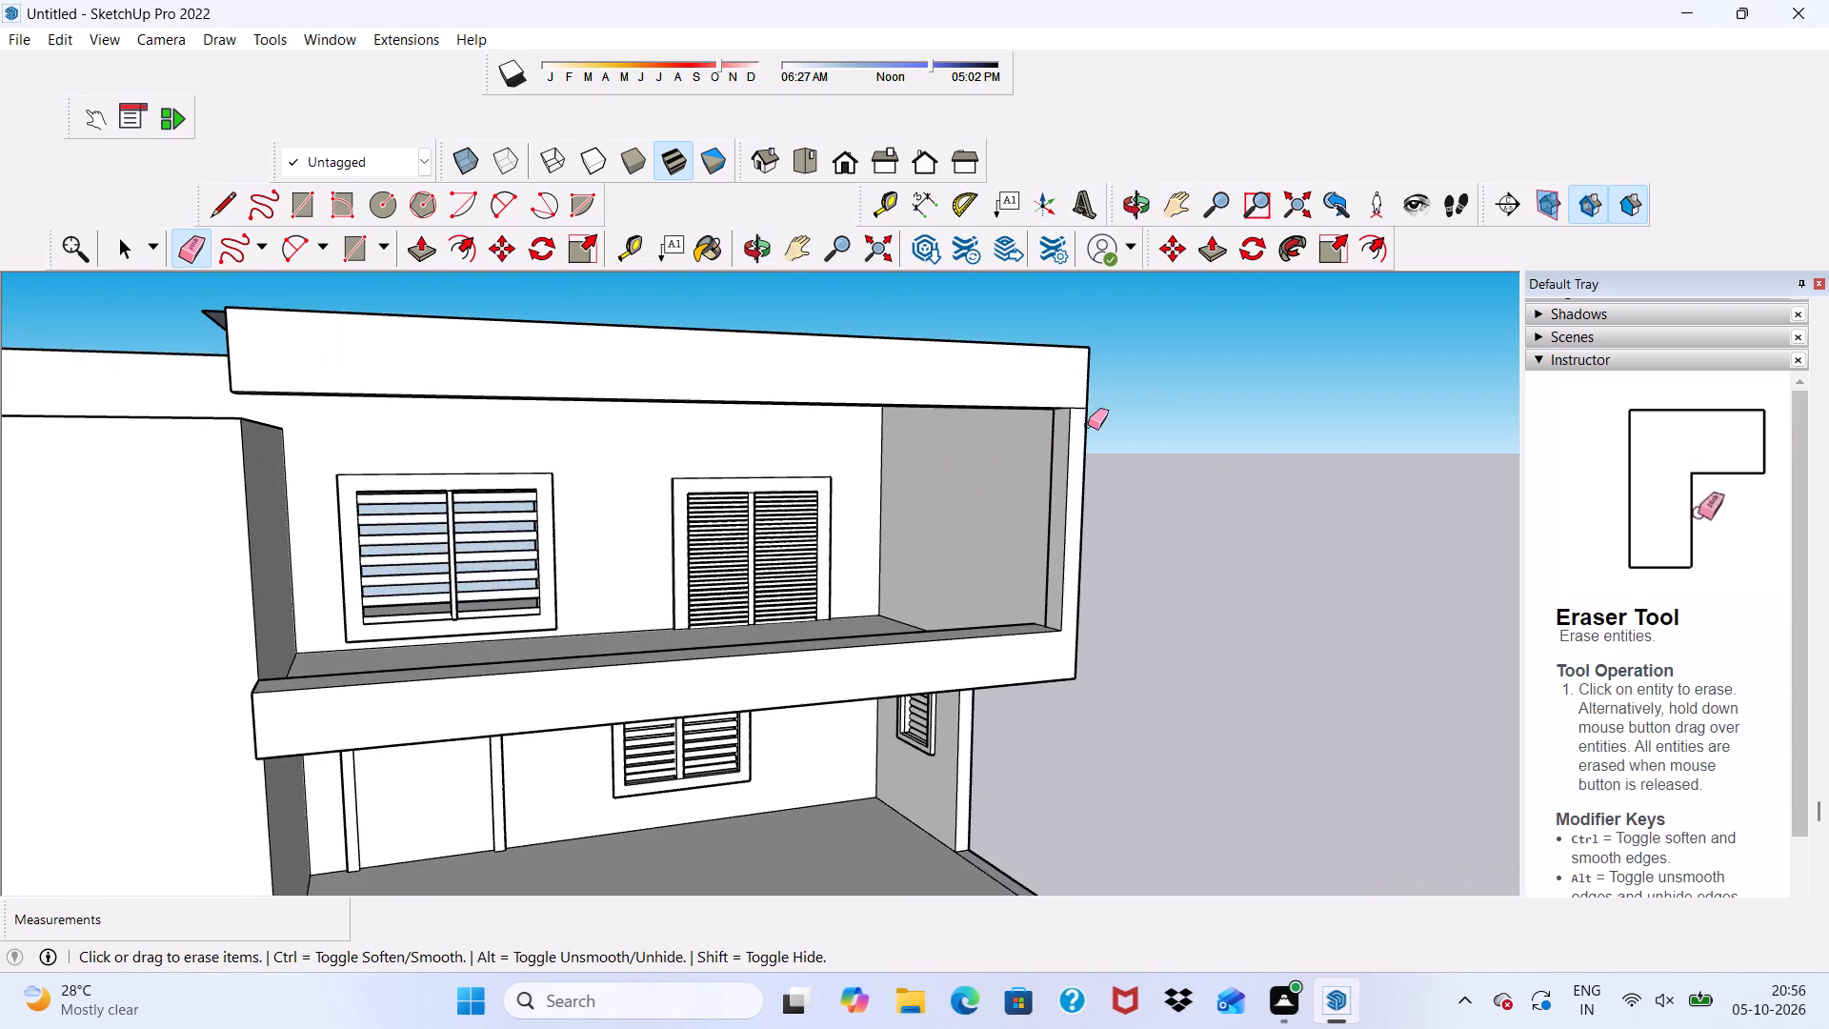
key("space")
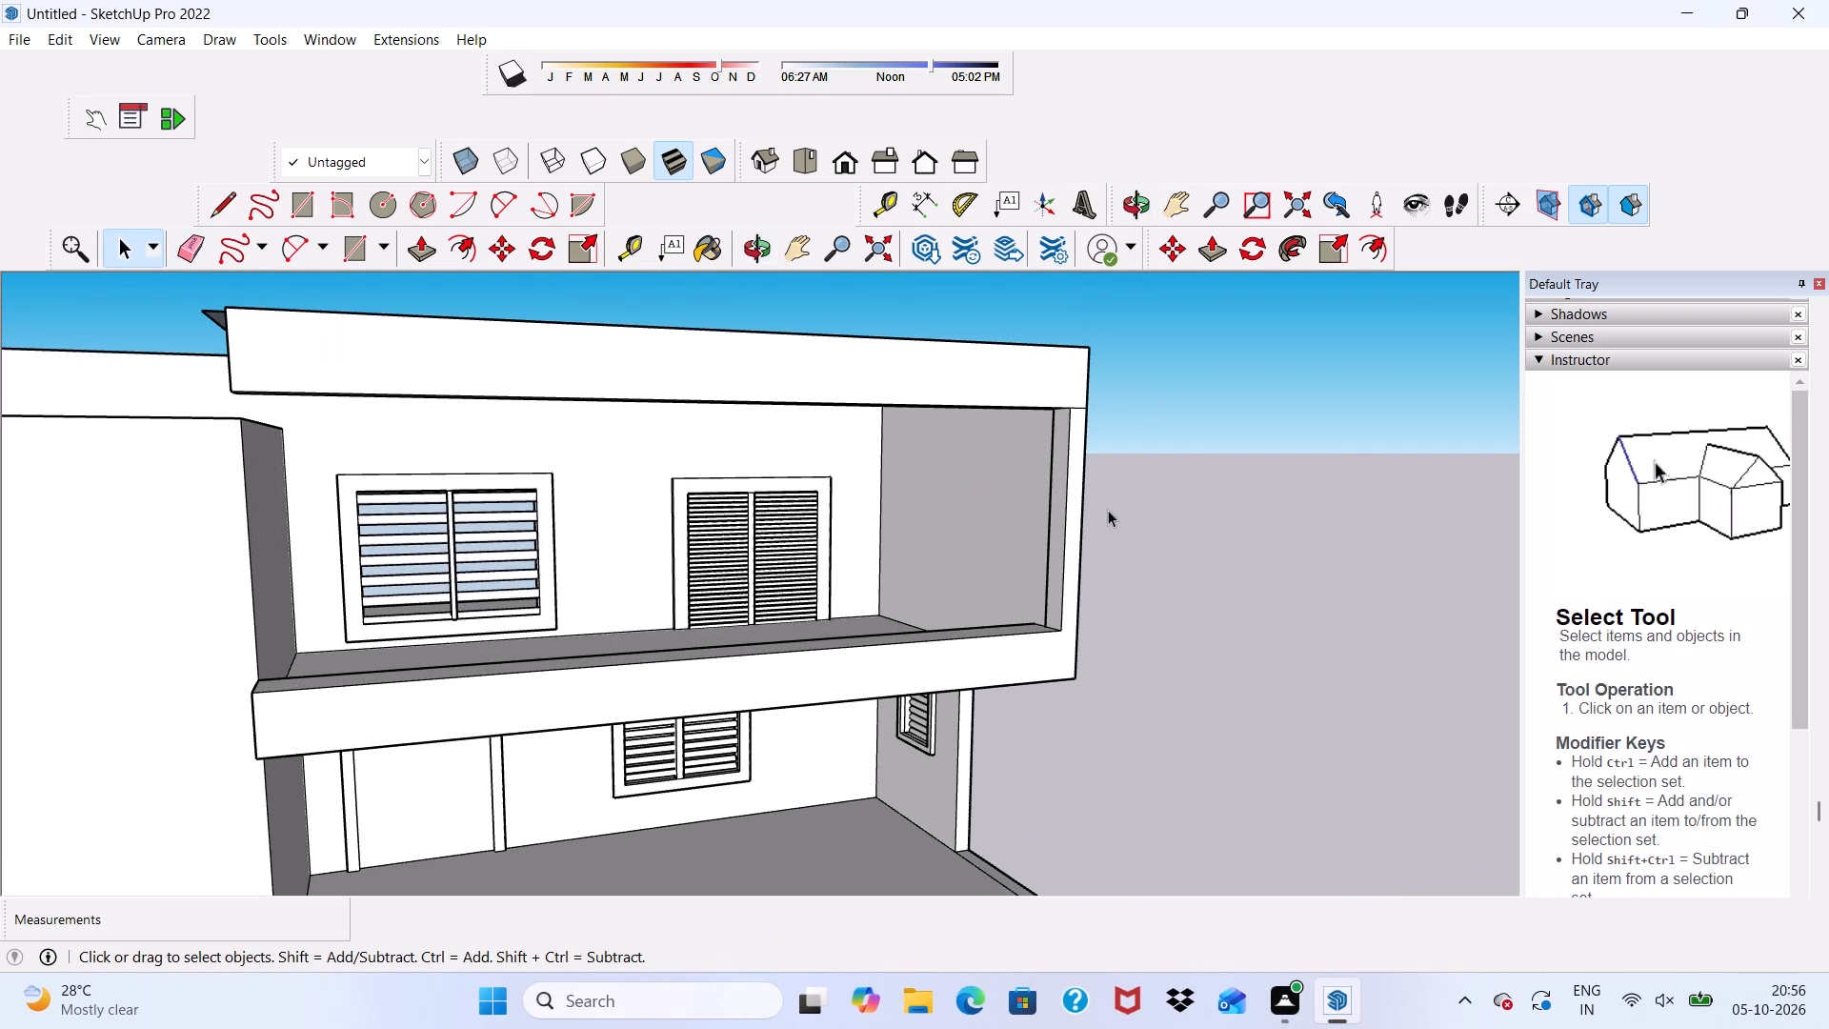
scroll(1059, 533, "up", 7)
left_click(1060, 532)
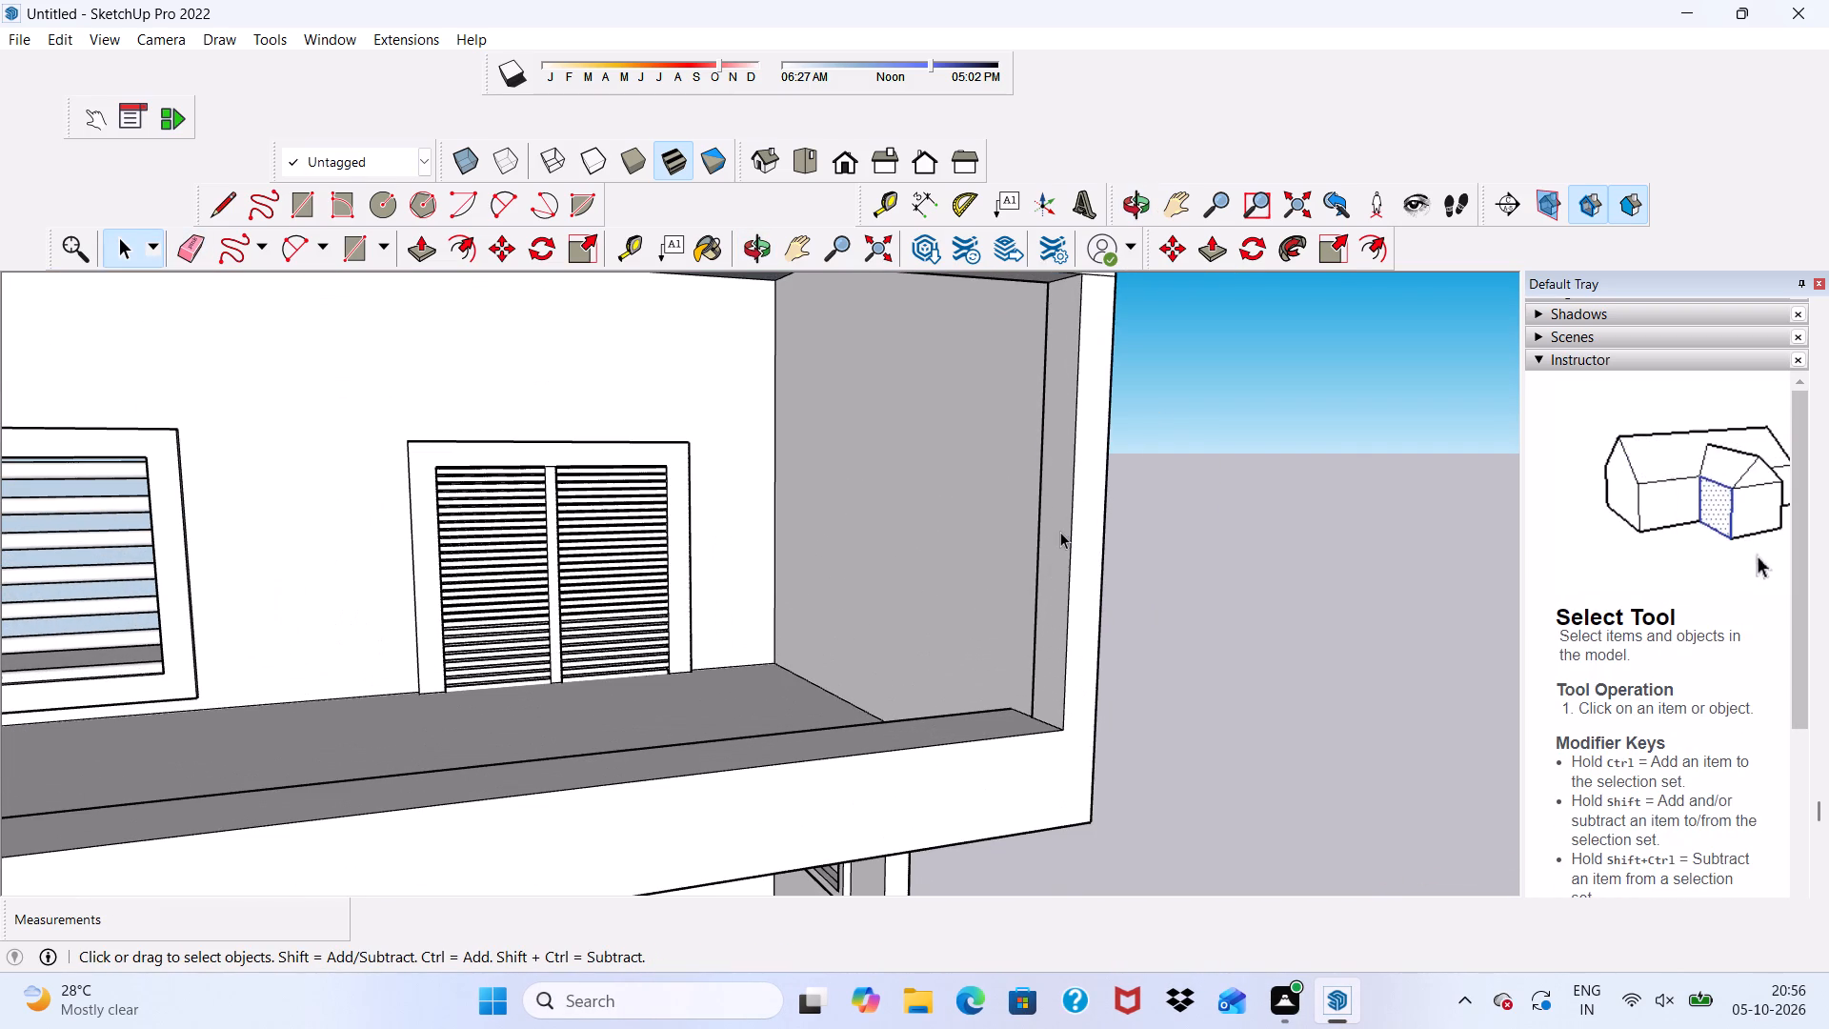
left_click(423, 250)
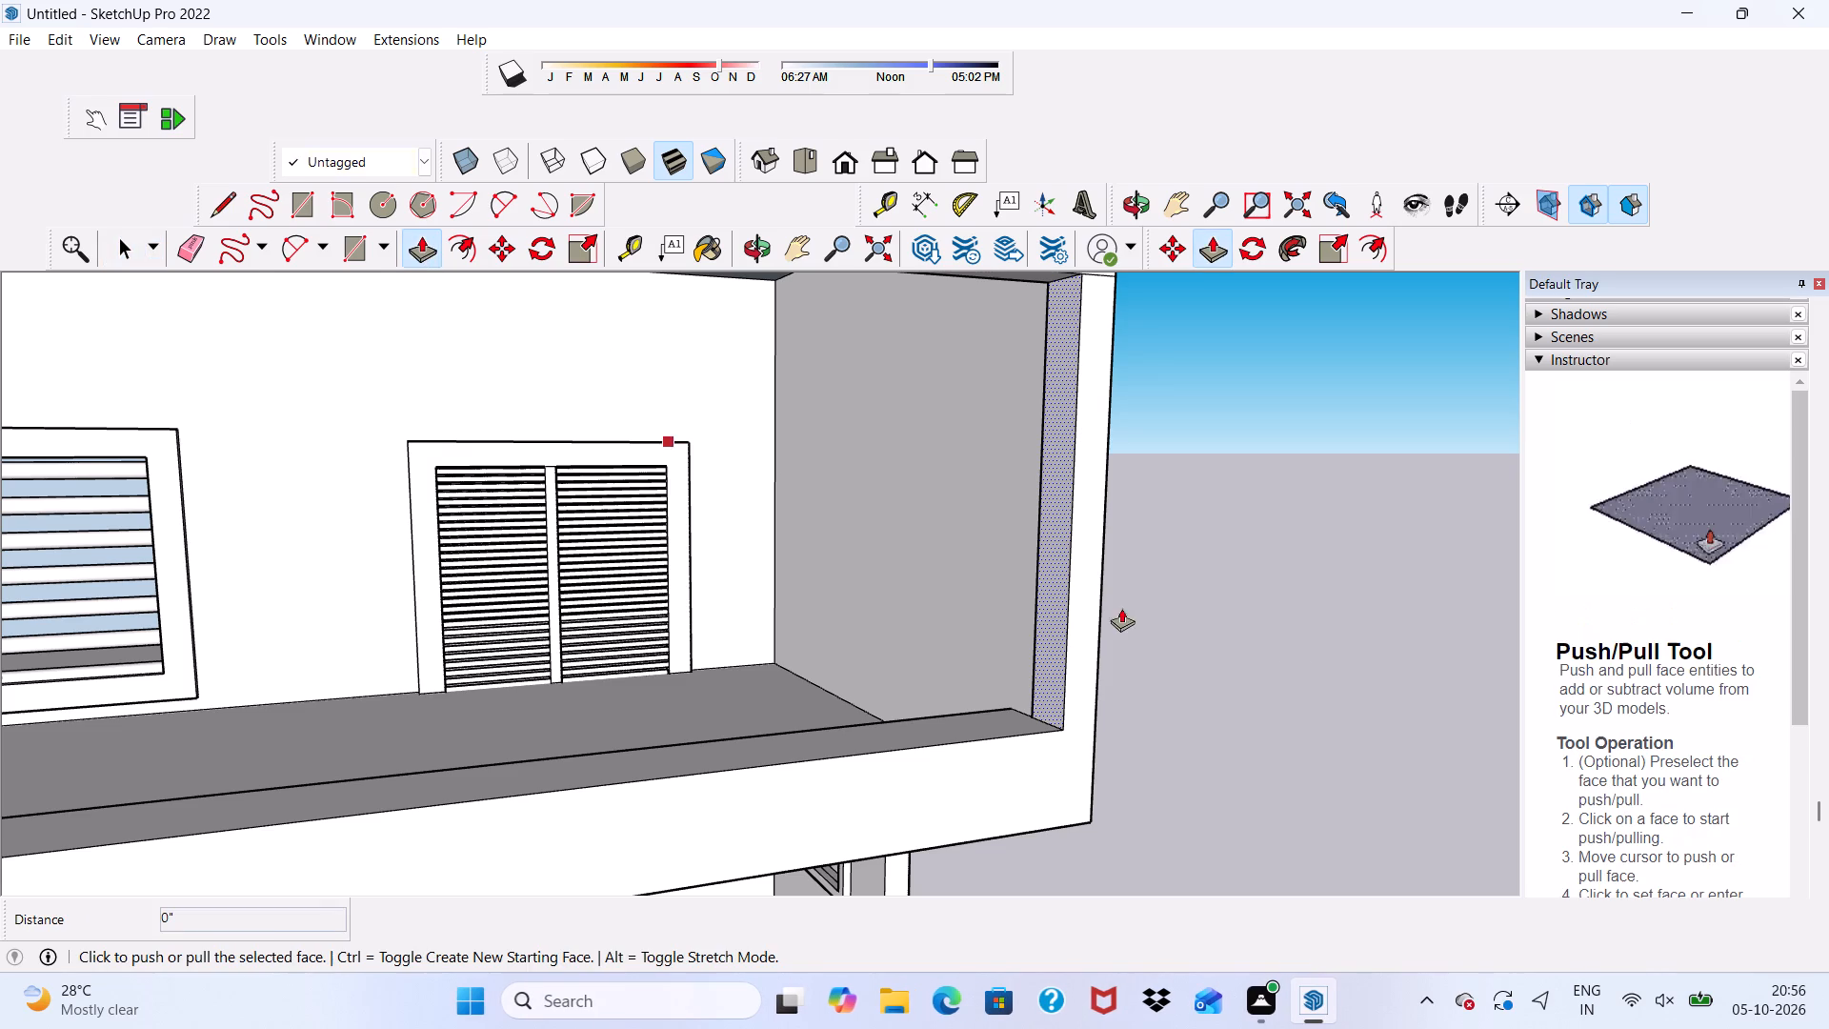
scroll(1380, 650, "up", 1)
left_click_drag(1023, 586, 962, 612)
scroll(947, 621, "down", 1)
scroll(943, 624, "up", 1)
scroll(942, 625, "down", 9)
middle_click_drag(931, 656, 616, 636)
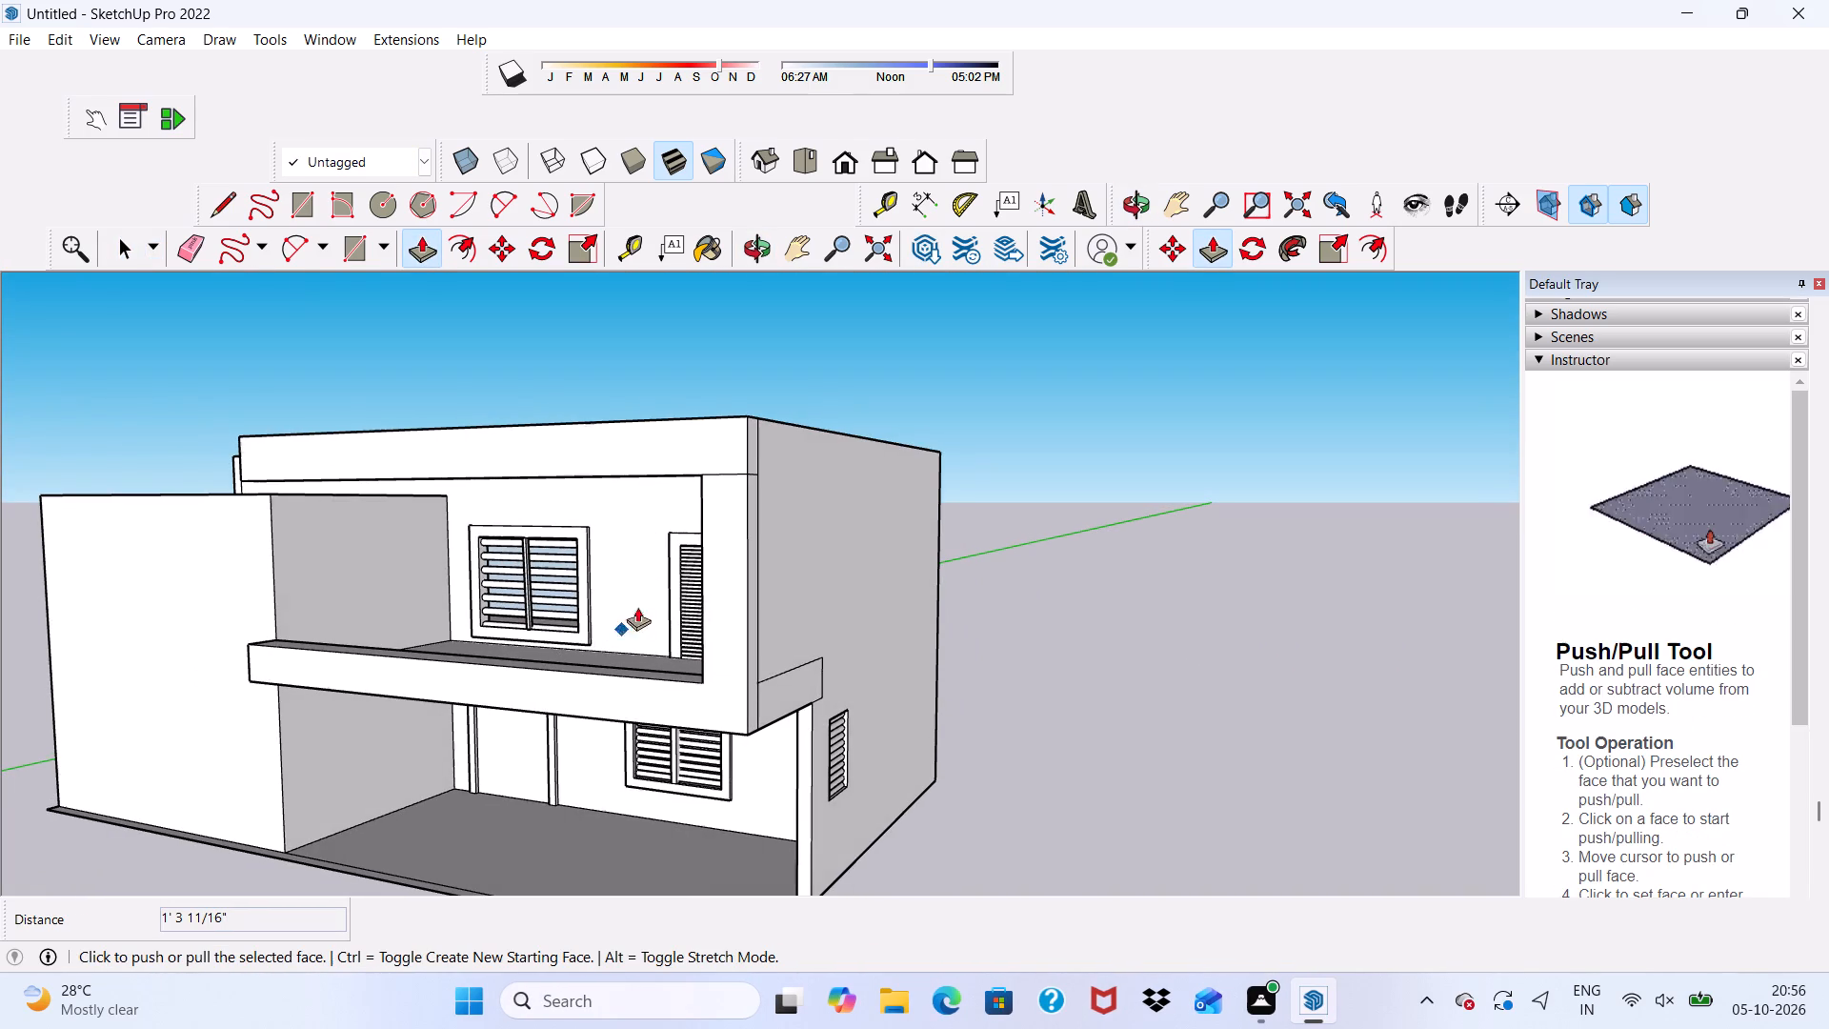
Erase the seam at the roof beam's outer corner and the long vertical edge on the upper side wall.
left_click(196, 238)
scroll(702, 453, "up", 3)
scroll(702, 451, "down", 2)
scroll(702, 450, "up", 4)
left_click_drag(746, 474, 749, 483)
scroll(803, 462, "up", 2)
left_click_drag(786, 462, 783, 493)
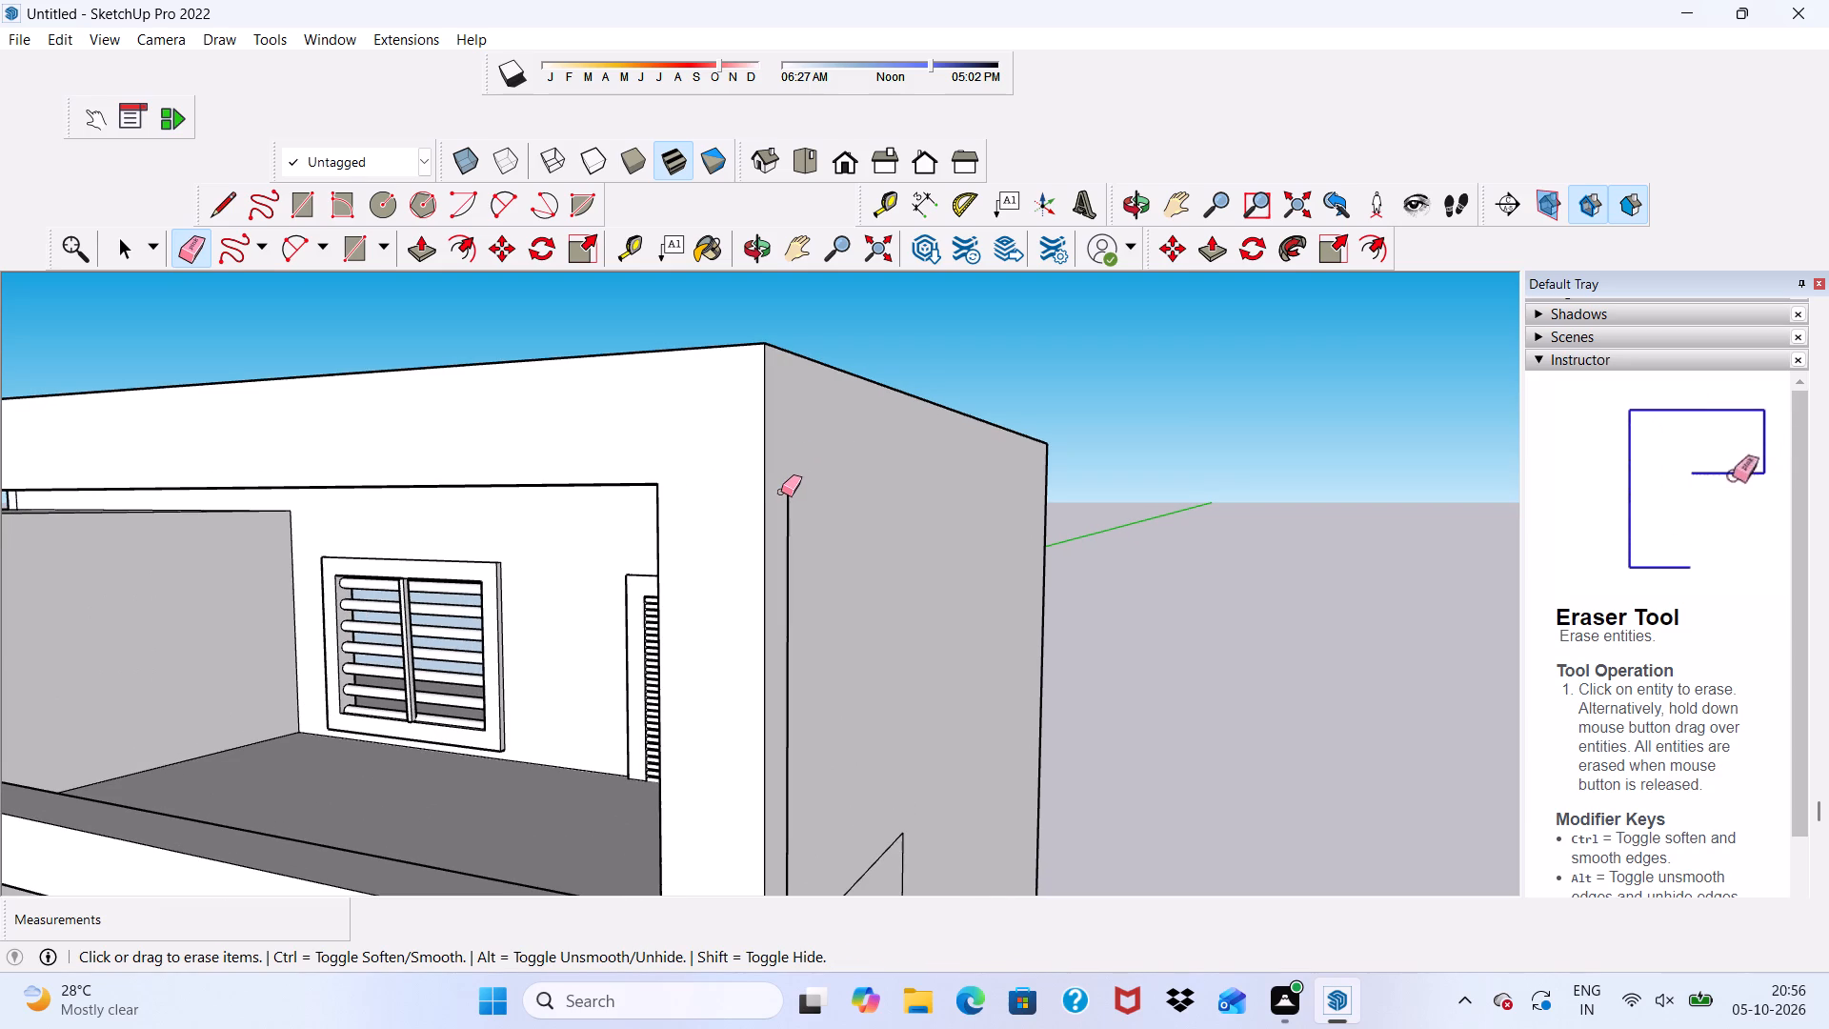
left_click_drag(784, 488, 789, 546)
Erase the leftover short vertical edge on the outer side wall beside the balcony parapet's end.
scroll(679, 494, "down", 11)
middle_click_drag(372, 492, 545, 543)
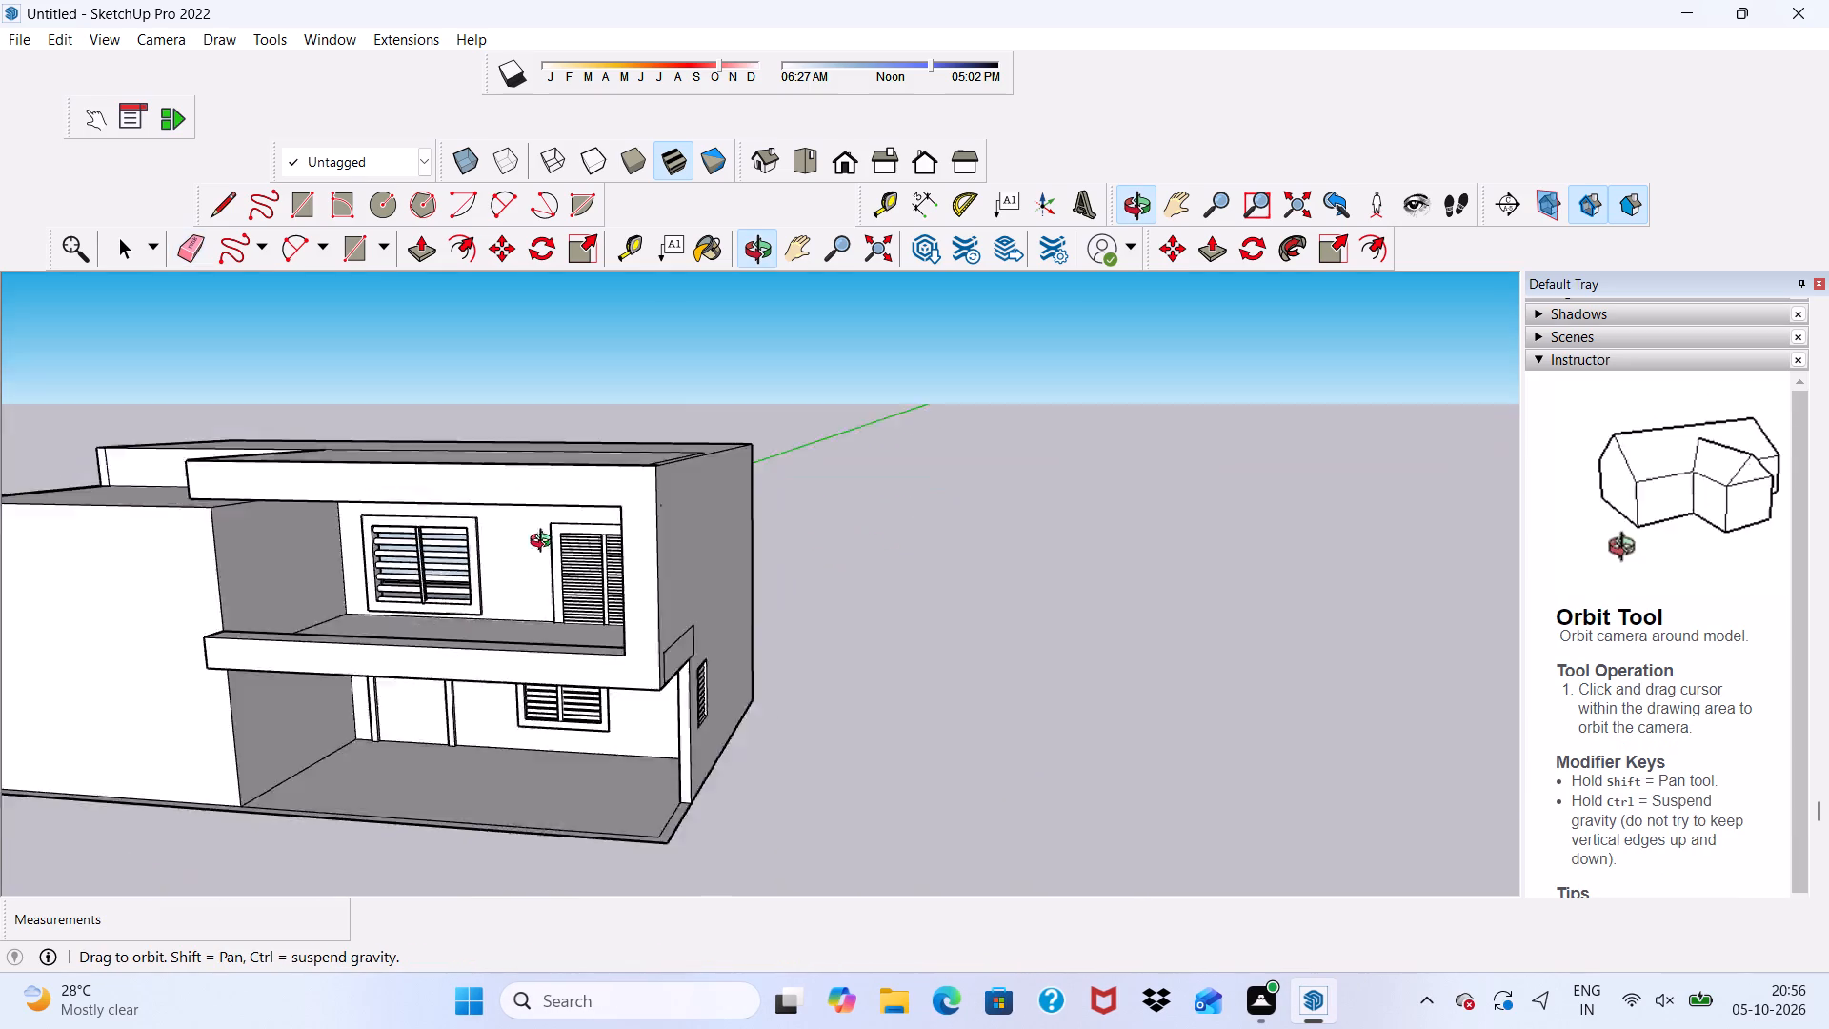
middle_click_drag(545, 543, 307, 465)
scroll(962, 670, "up", 7)
left_click_drag(359, 555, 353, 579)
left_click(169, 585)
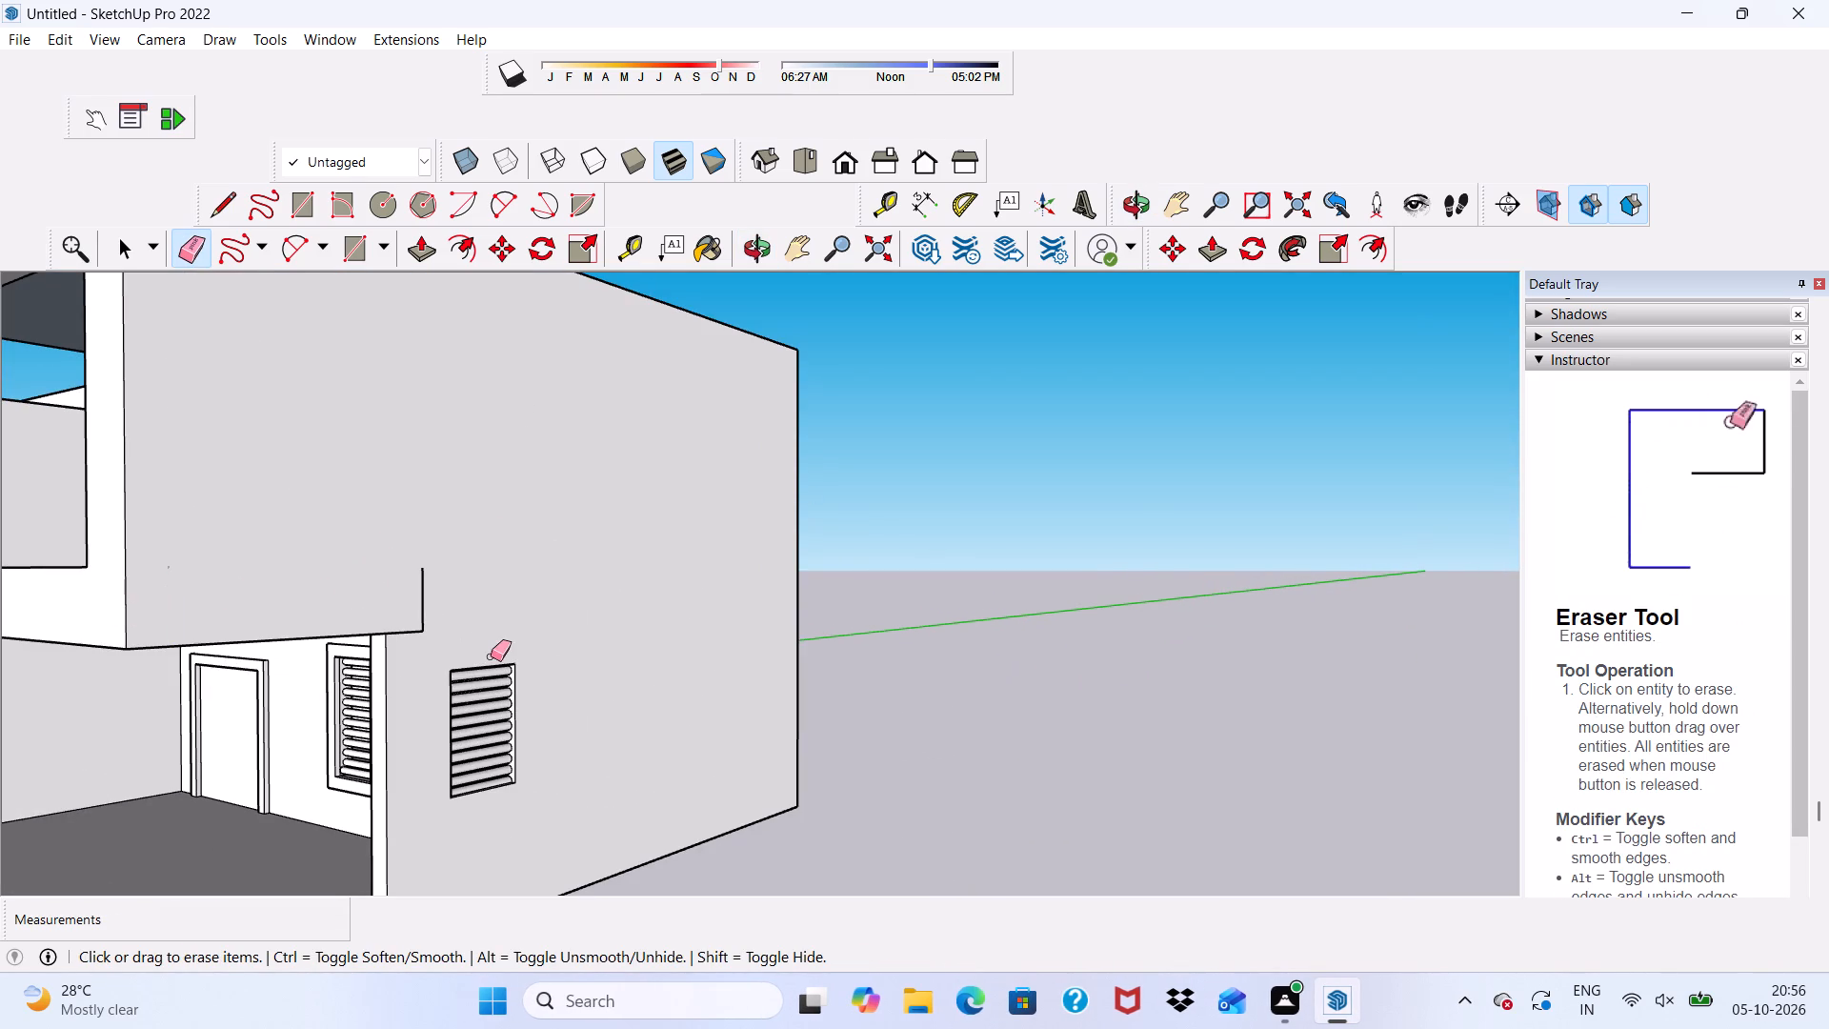
left_click_drag(418, 601, 437, 580)
Examine the cleaned side wall, balcony underside and overall front of the building from several angles.
scroll(437, 576, "down", 2)
scroll(437, 577, "up", 1)
scroll(437, 577, "down", 1)
scroll(437, 577, "up", 1)
scroll(437, 578, "down", 4)
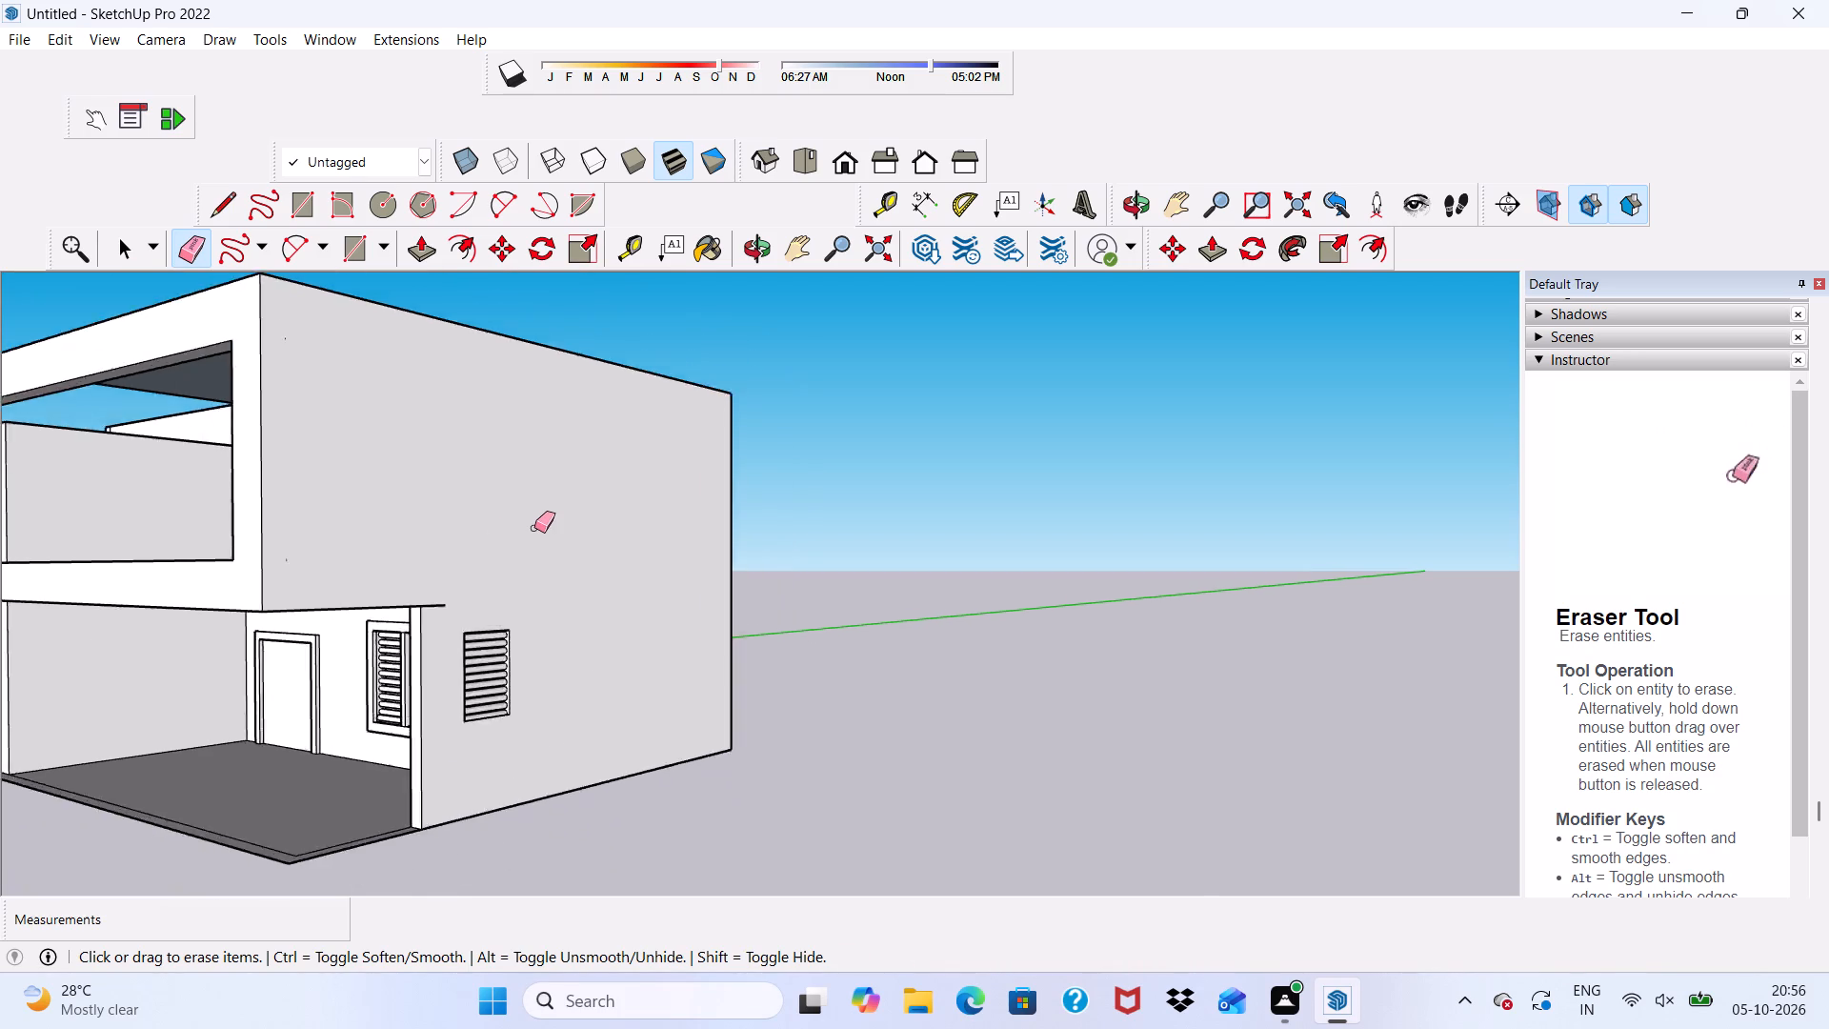
scroll(534, 528, "down", 11)
middle_click_drag(548, 537, 846, 530)
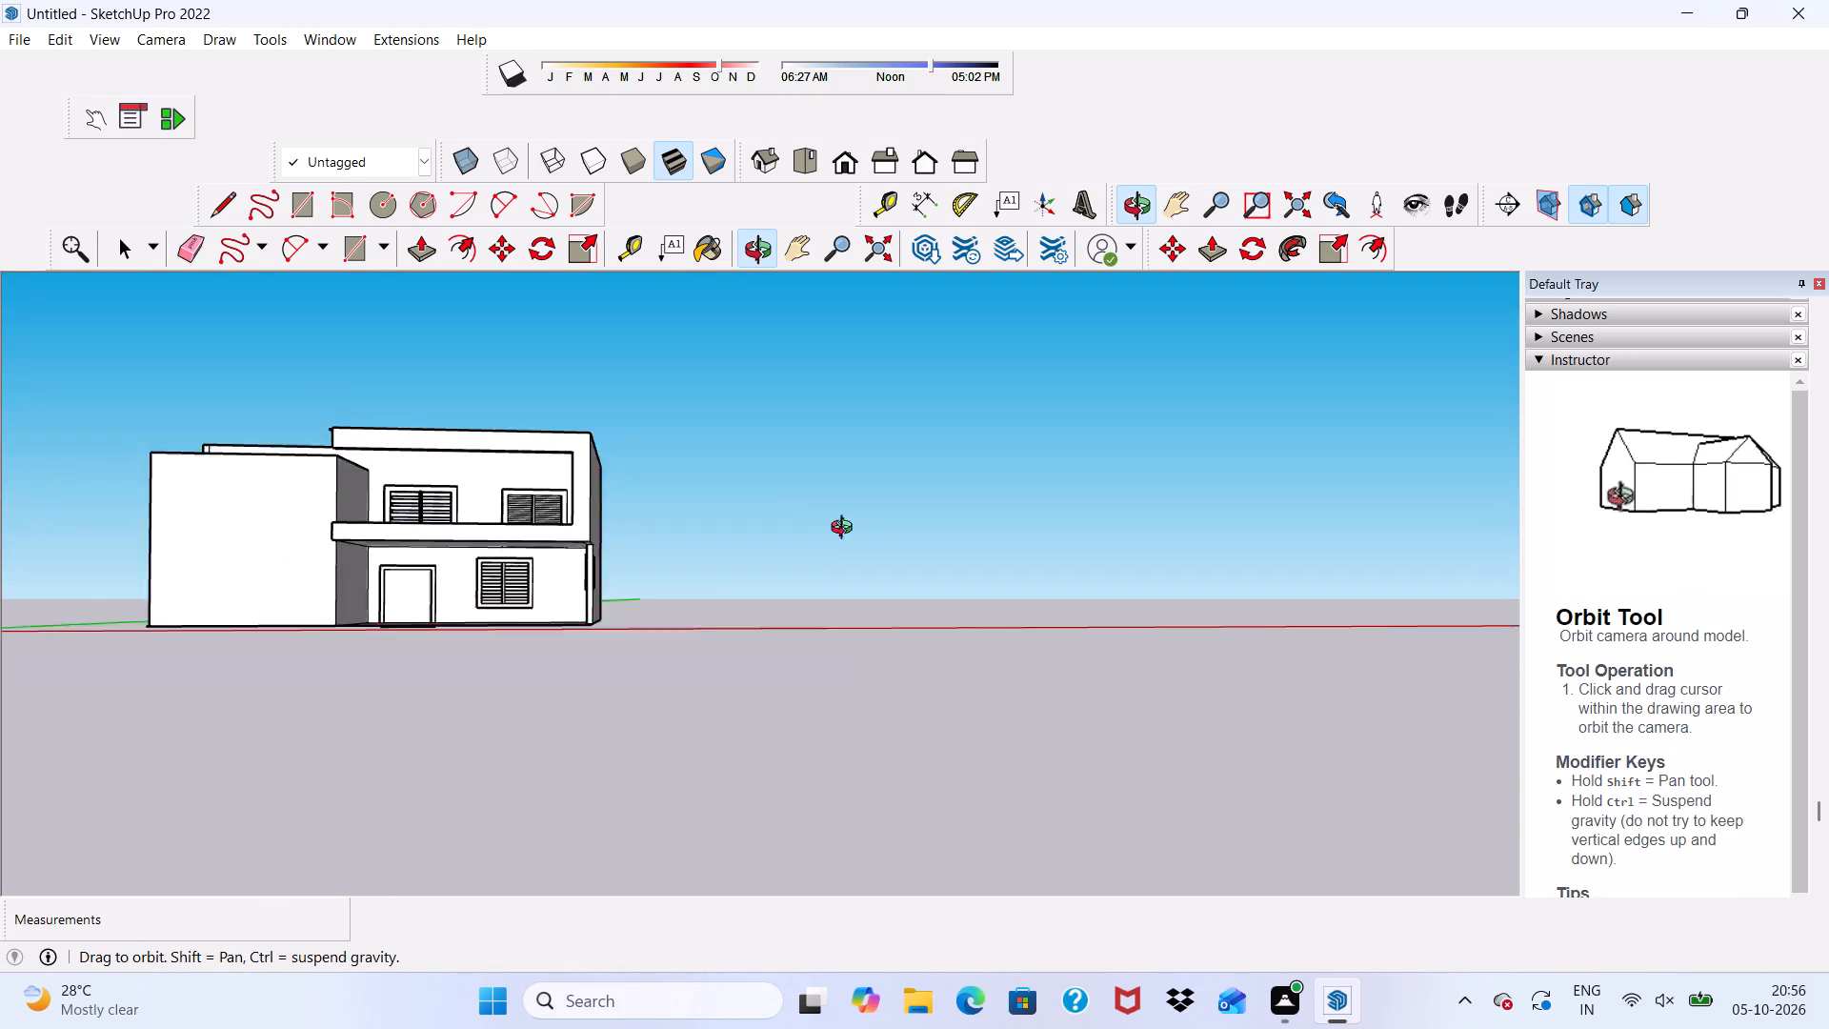
middle_click_drag(846, 530, 997, 503)
scroll(754, 568, "up", 13)
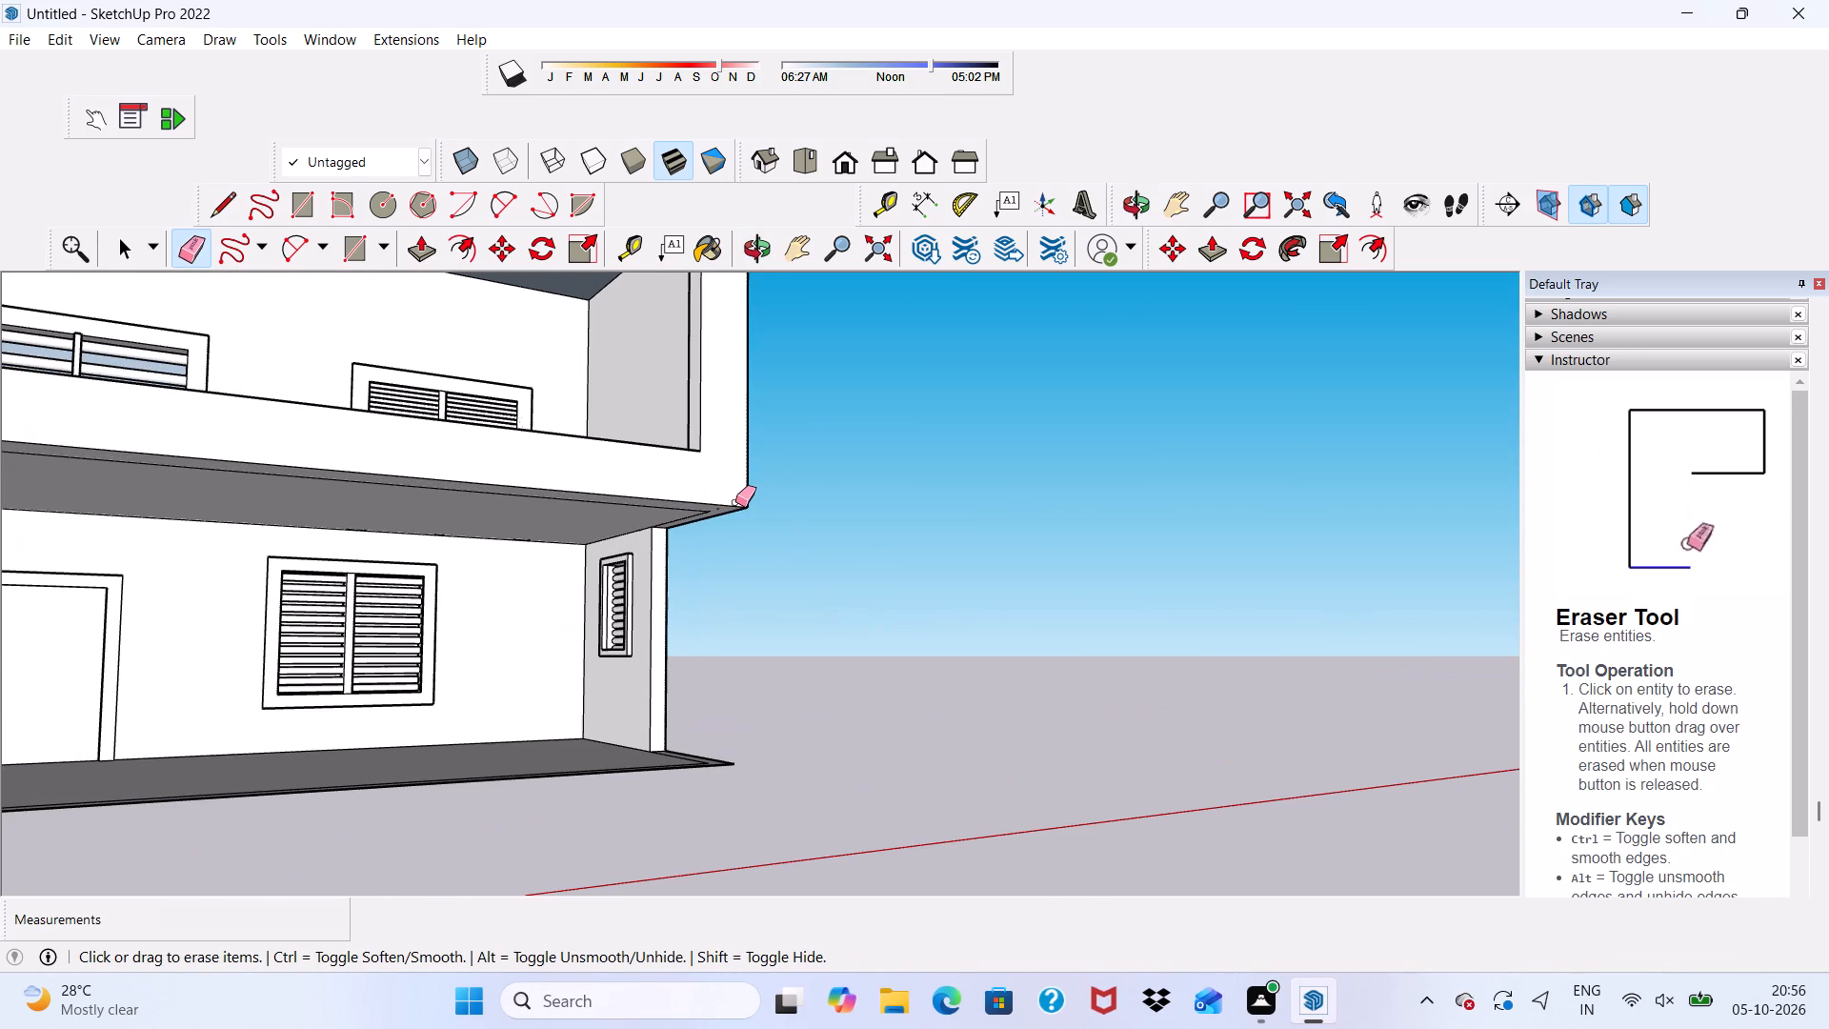
scroll(735, 502, "down", 5)
middle_click_drag(735, 502, 720, 571)
scroll(720, 572, "up", 4)
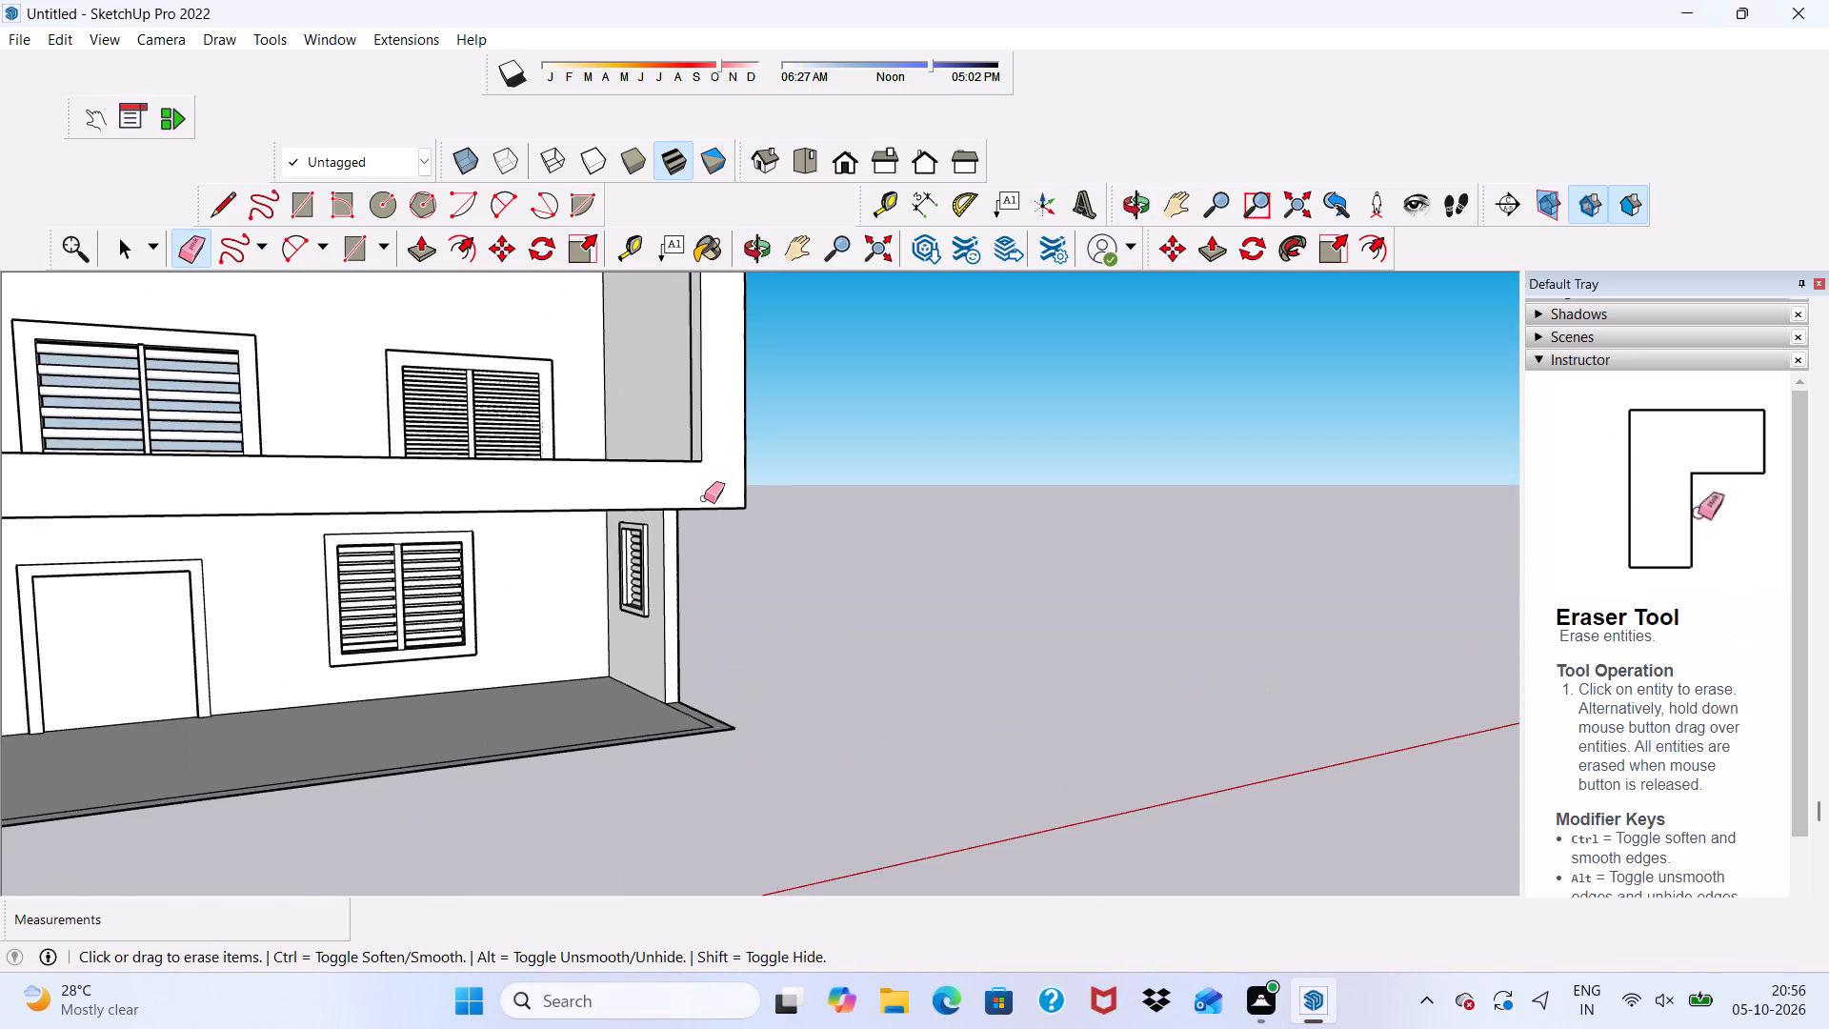
scroll(703, 544, "up", 3)
scroll(705, 542, "down", 4)
middle_click_drag(705, 542, 578, 431)
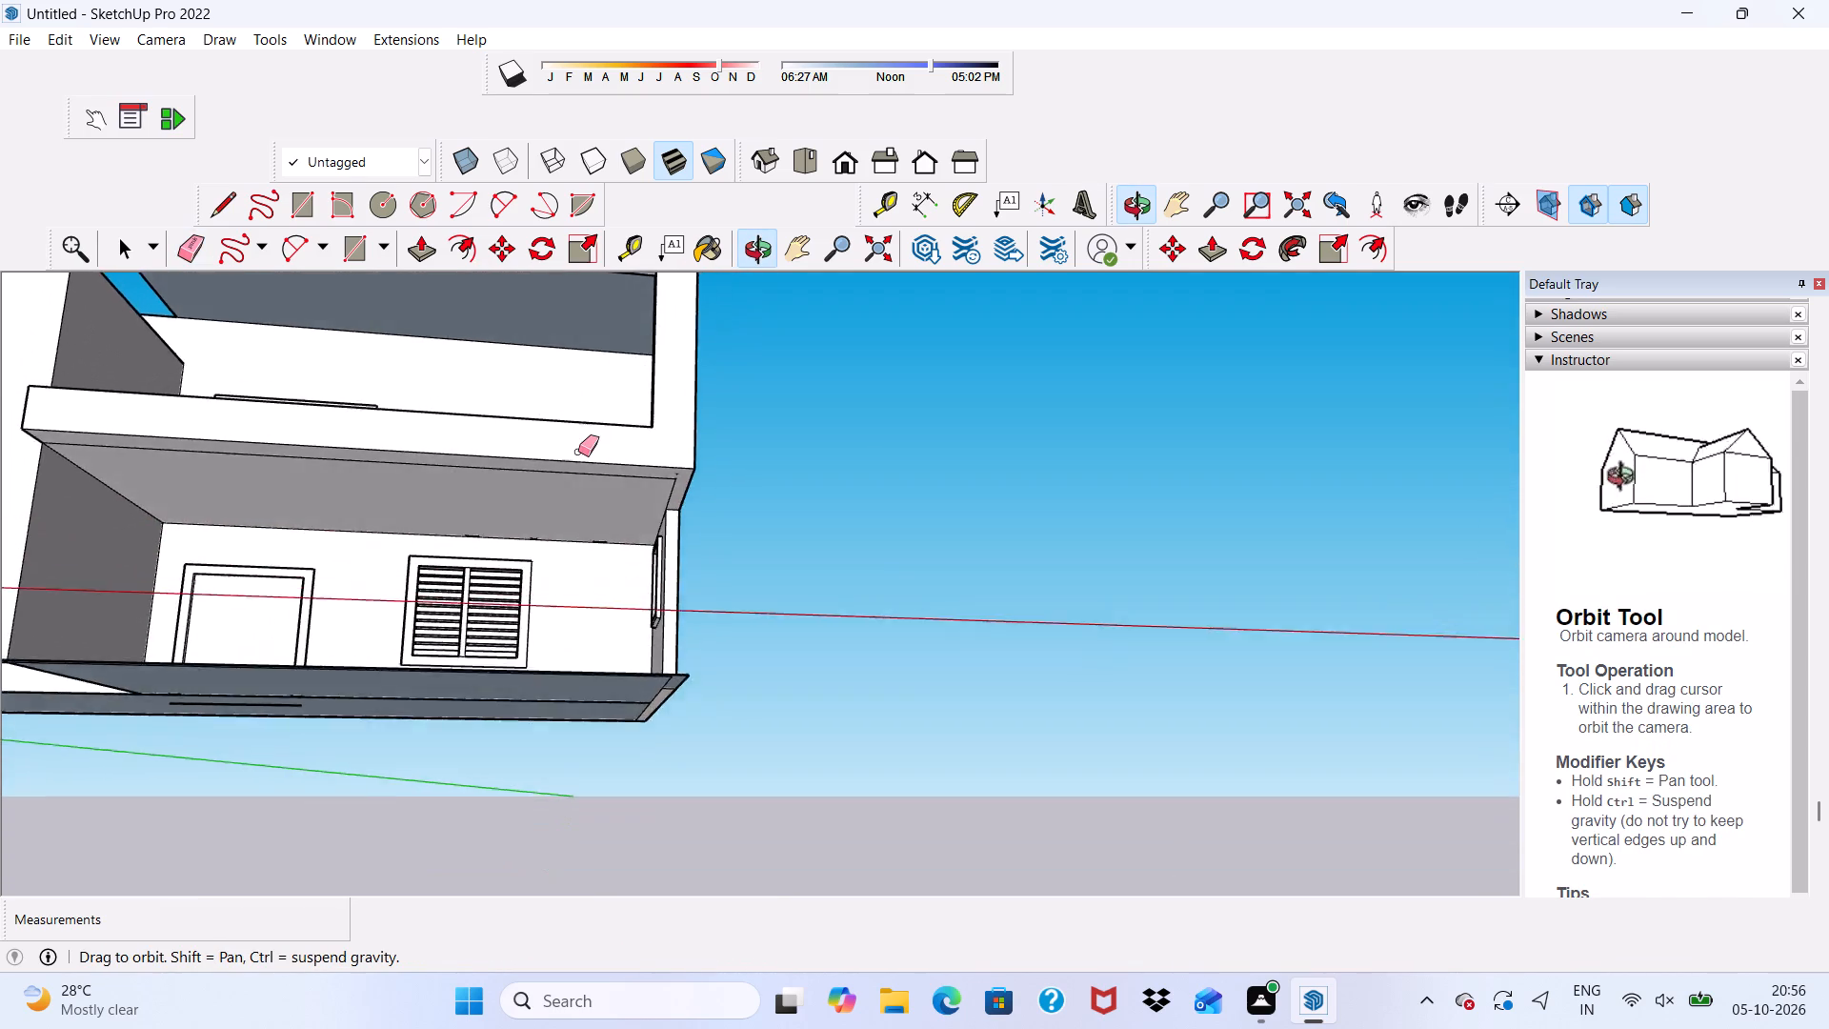
scroll(578, 458, "up", 3)
scroll(578, 457, "down", 5)
middle_click_drag(578, 507, 415, 595)
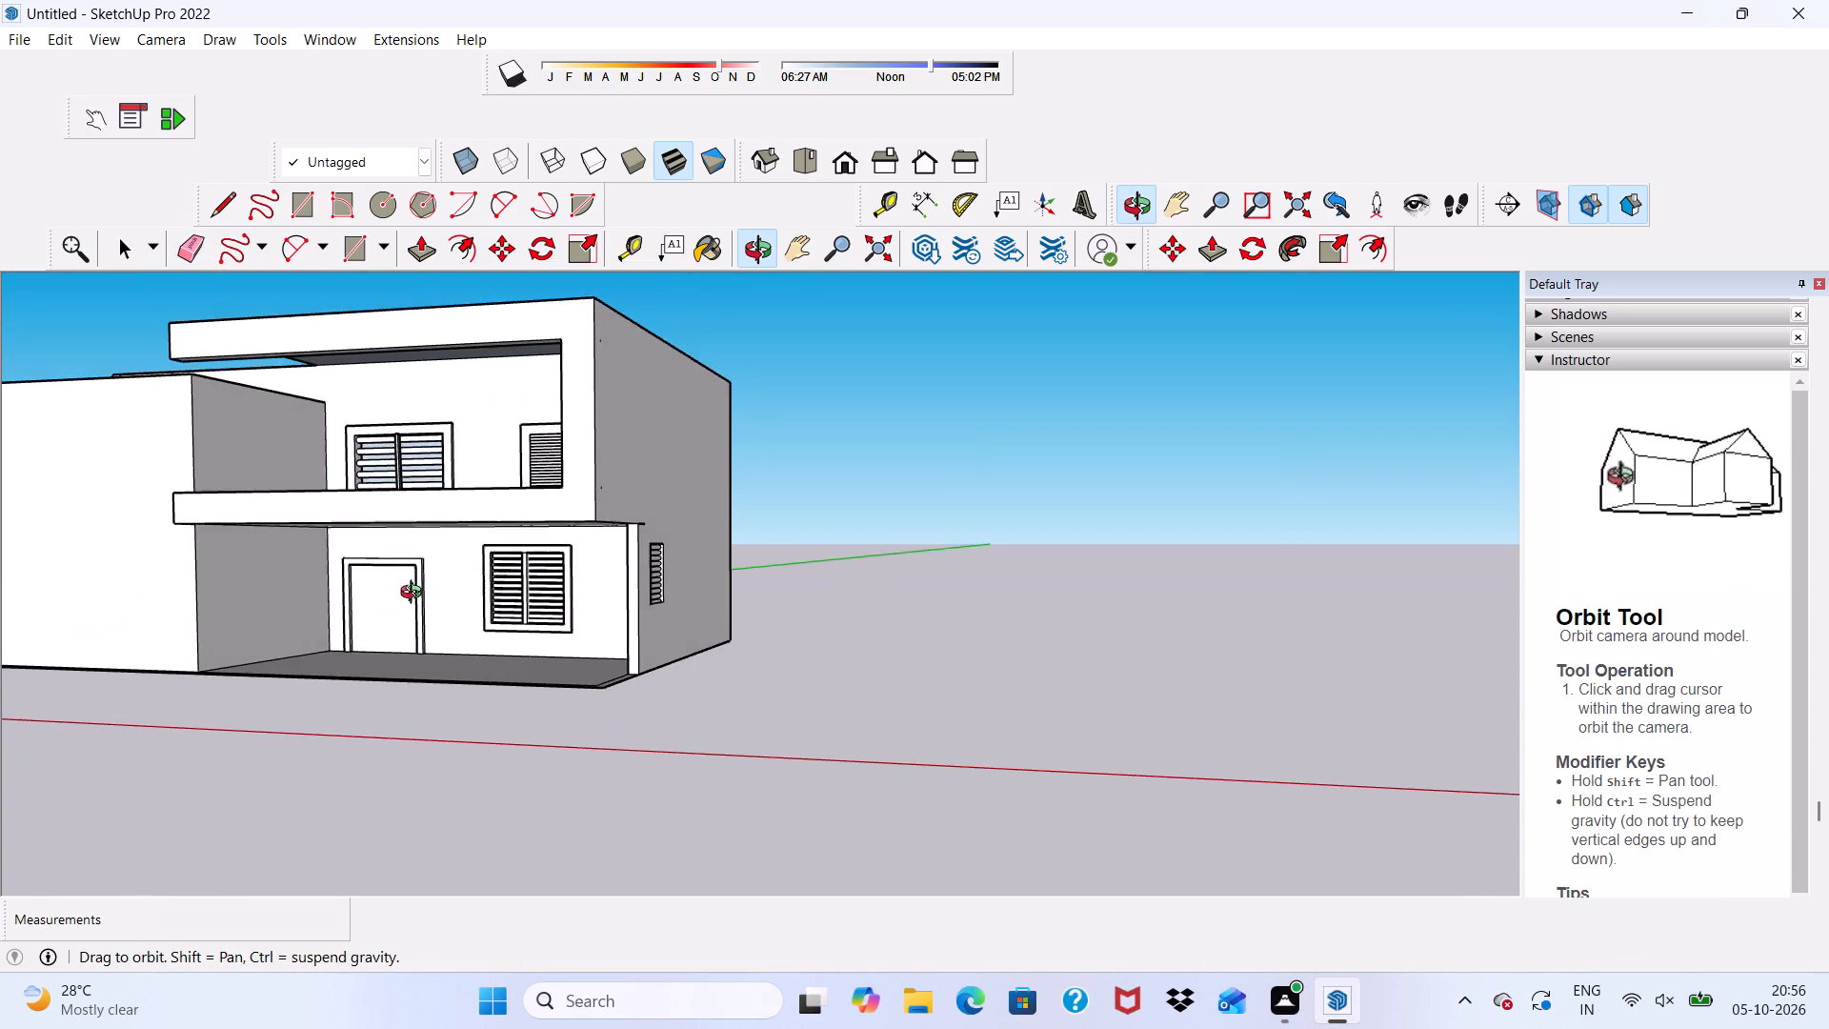
middle_click_drag(415, 595, 457, 547)
scroll(457, 544, "down", 9)
middle_click_drag(655, 447, 633, 519)
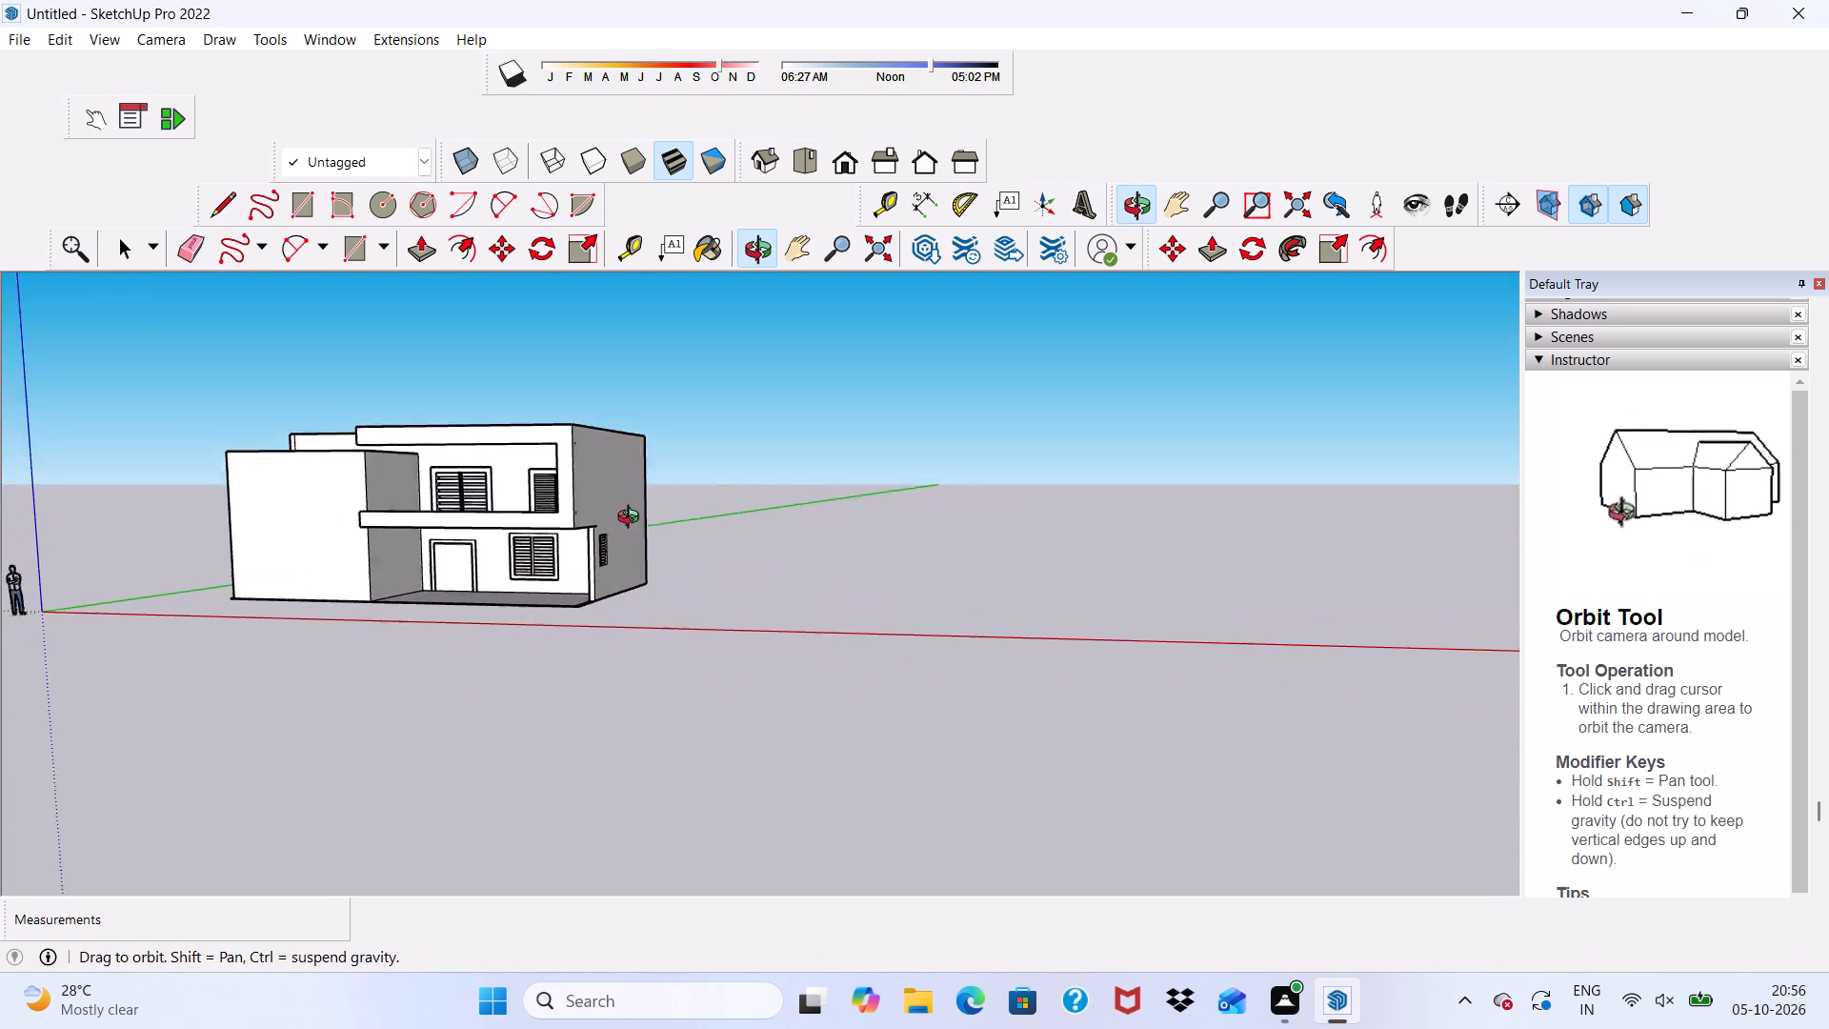
middle_click_drag(633, 519, 627, 531)
scroll(627, 534, "up", 1)
scroll(625, 531, "down", 5)
scroll(397, 483, "up", 5)
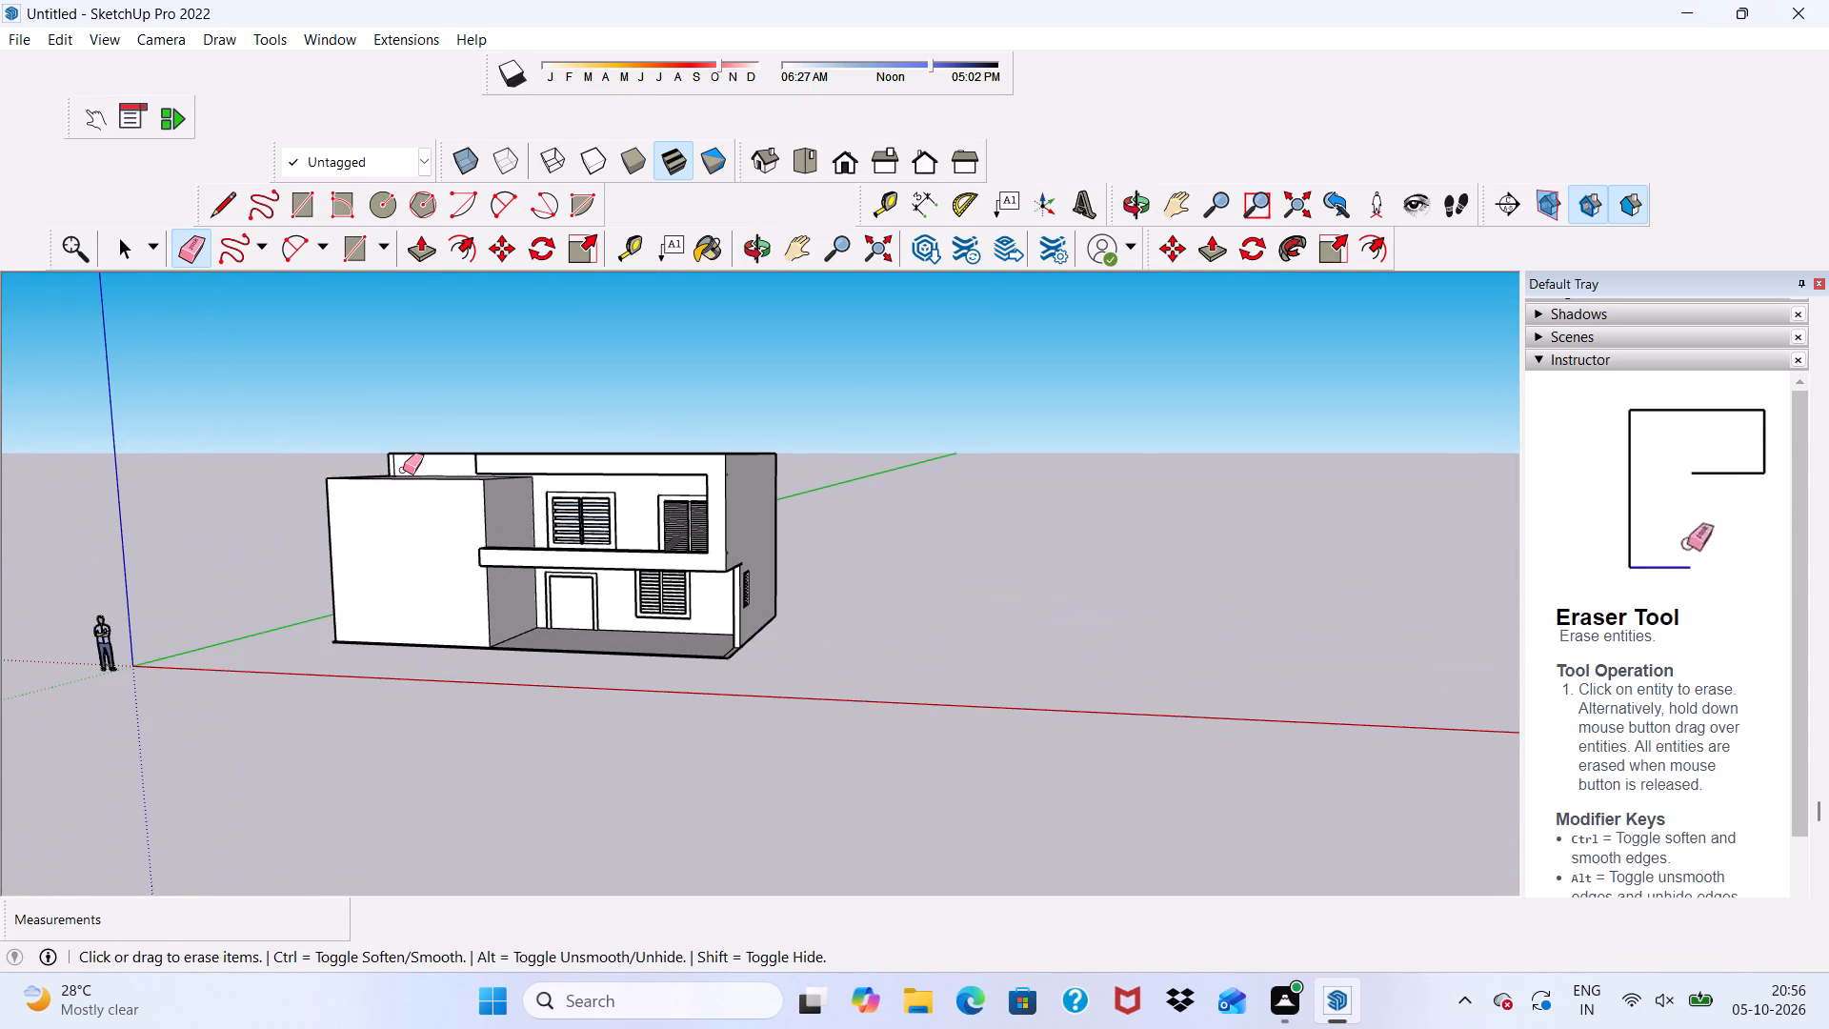
Push/Pull the front block's top face up 3' to the main roof level.
key("space")
scroll(725, 448, "down", 7)
middle_click_drag(653, 474, 796, 633)
scroll(517, 483, "up", 5)
left_click(476, 555)
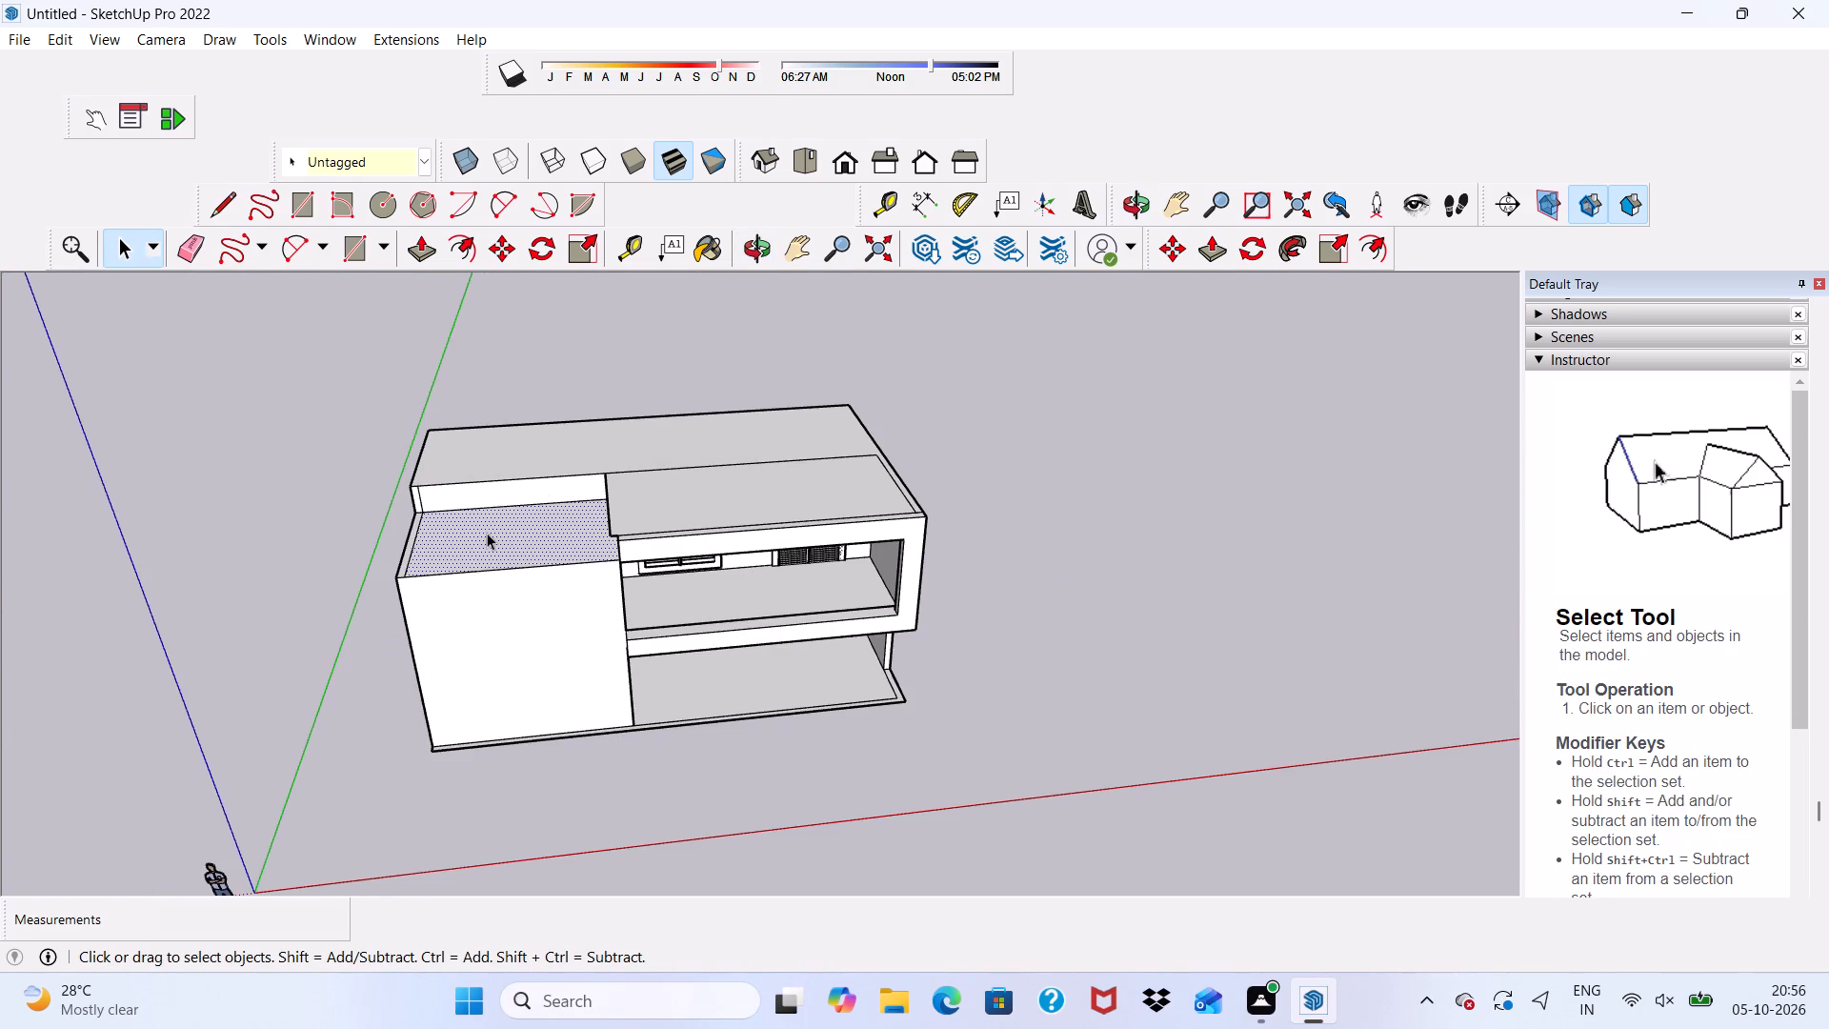
scroll(487, 533, "up", 4)
left_click(413, 252)
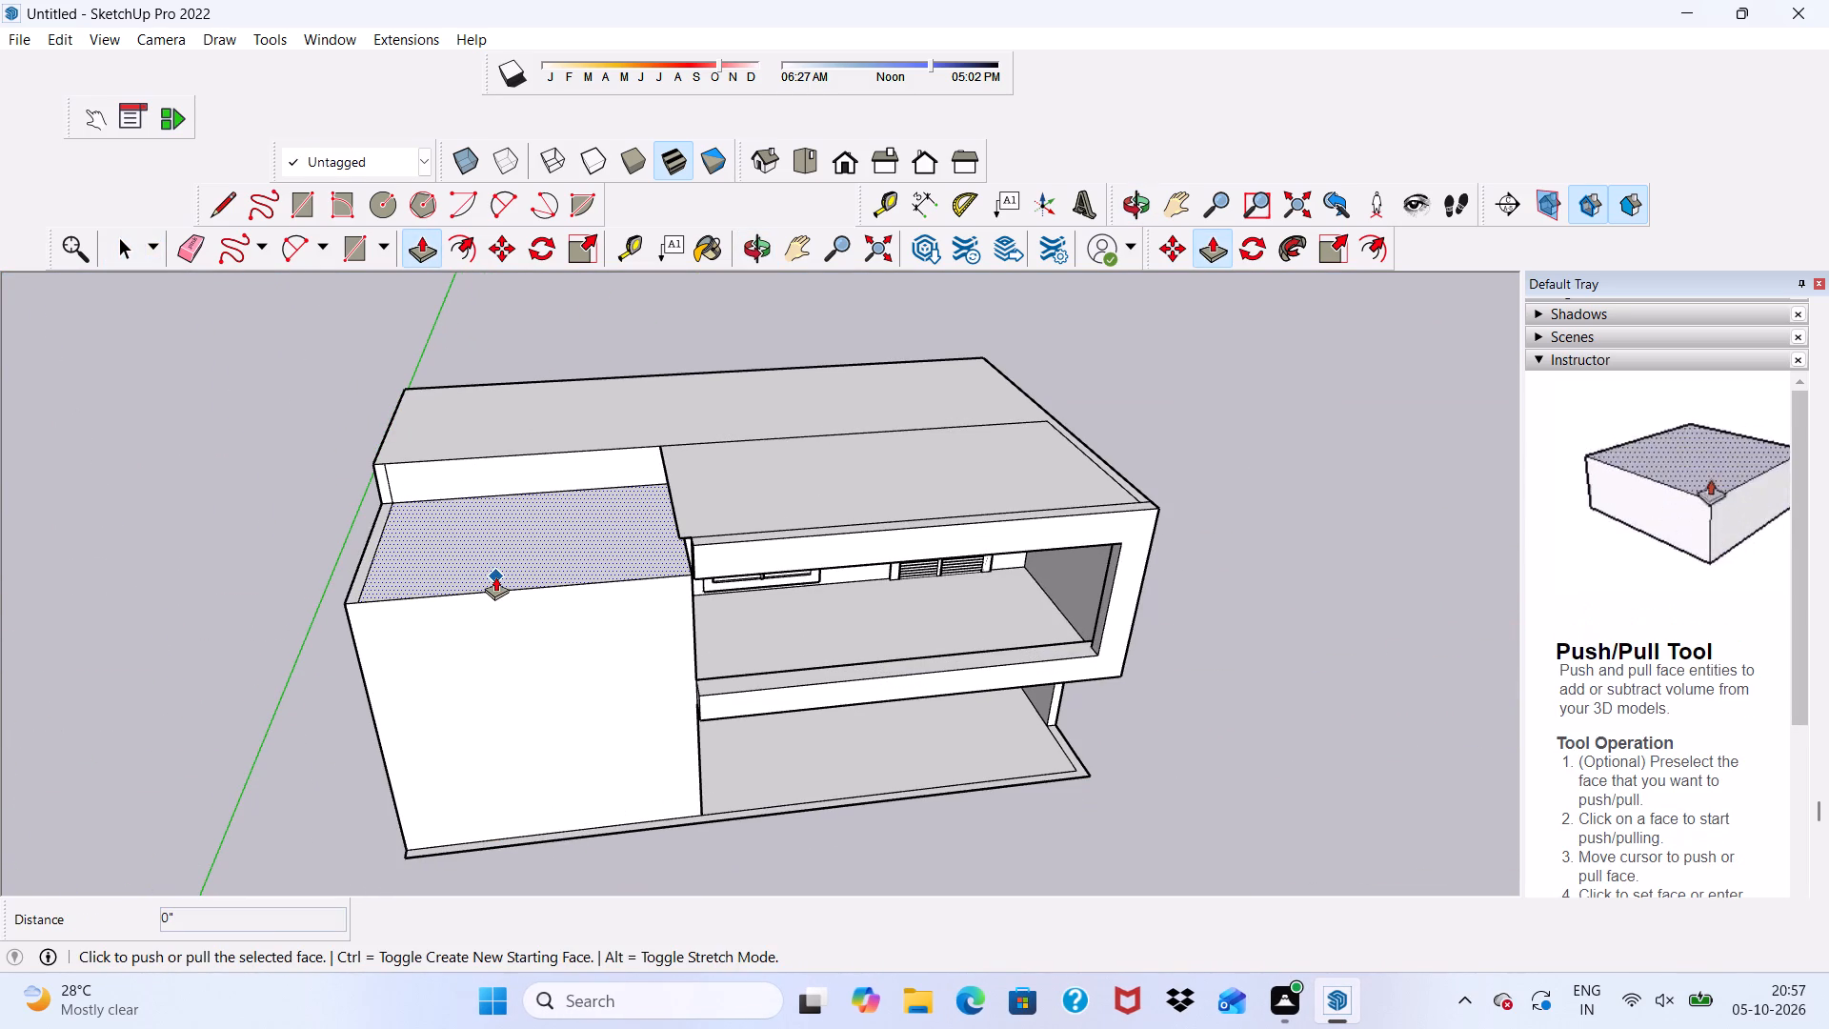
left_click_drag(495, 564, 498, 451)
scroll(437, 442, "down", 3)
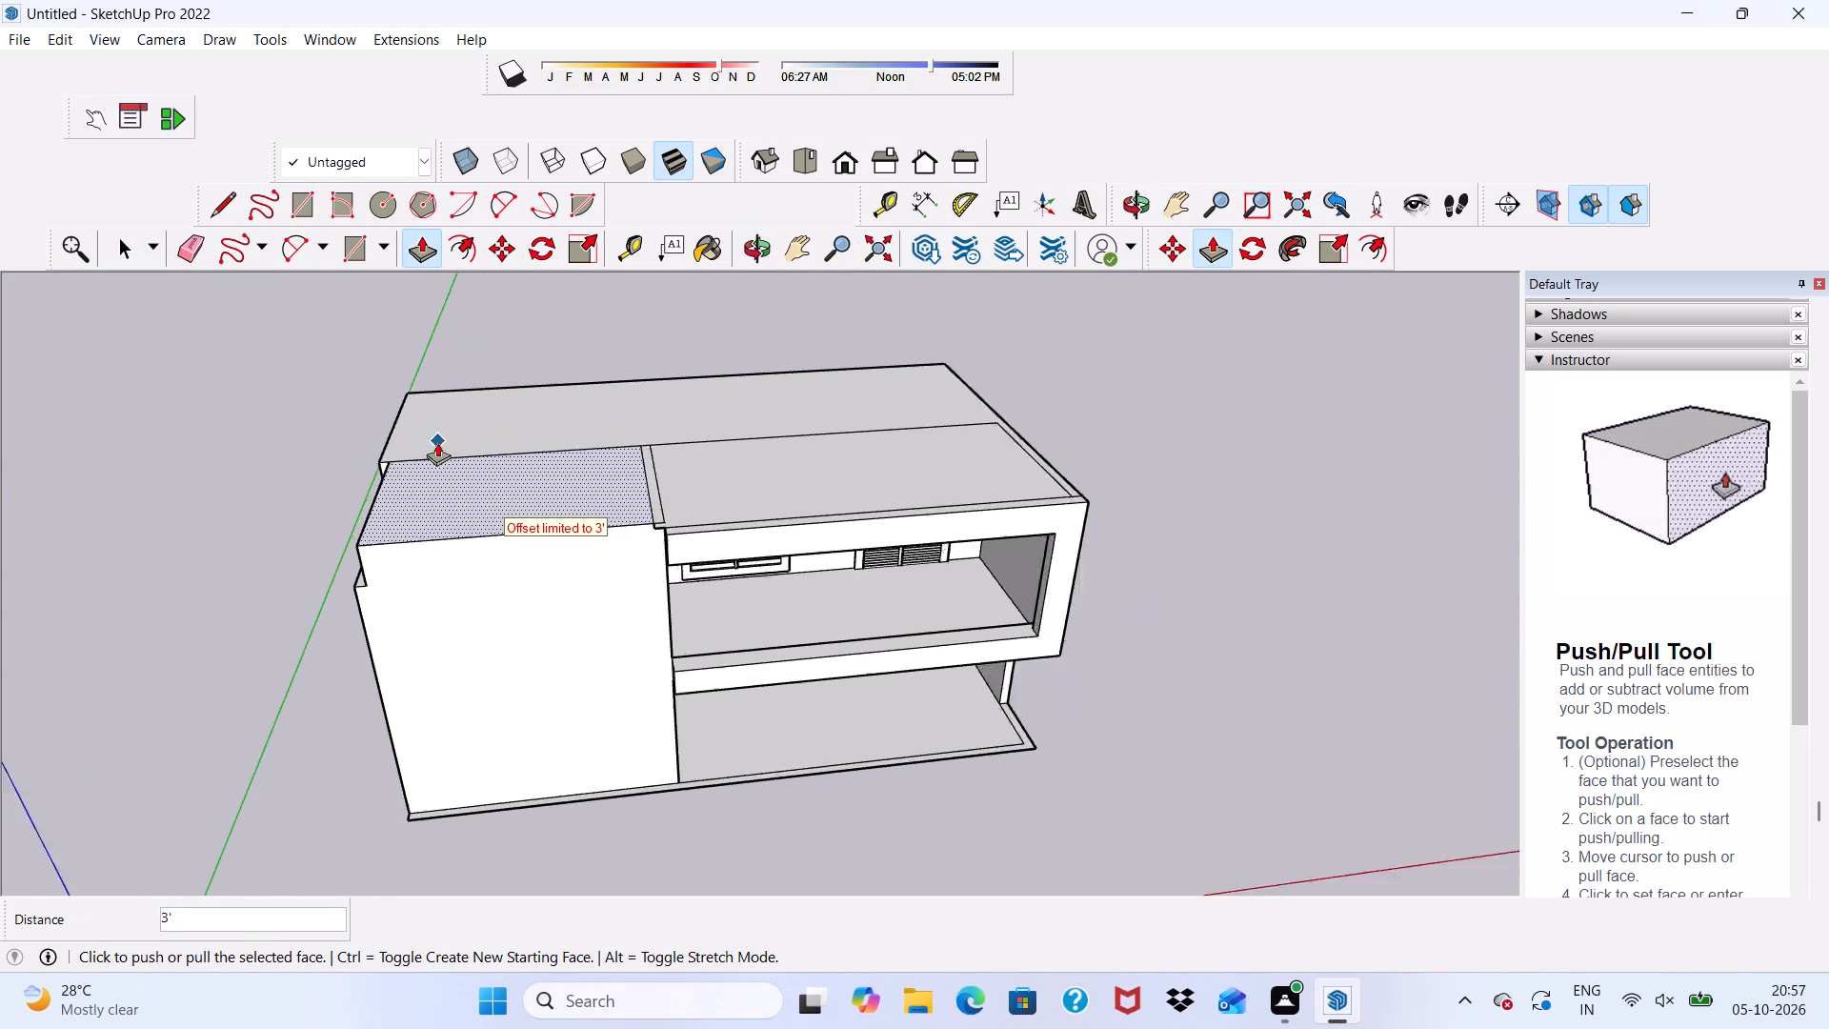
Adjust the front block's top face and pull it up about 7' 7" to rise above the main roof.
scroll(437, 442, "down", 2)
middle_click_drag(439, 498, 837, 446)
middle_click_drag(832, 453, 819, 467)
scroll(666, 591, "up", 5)
left_click_drag(615, 589, 593, 617)
key("space")
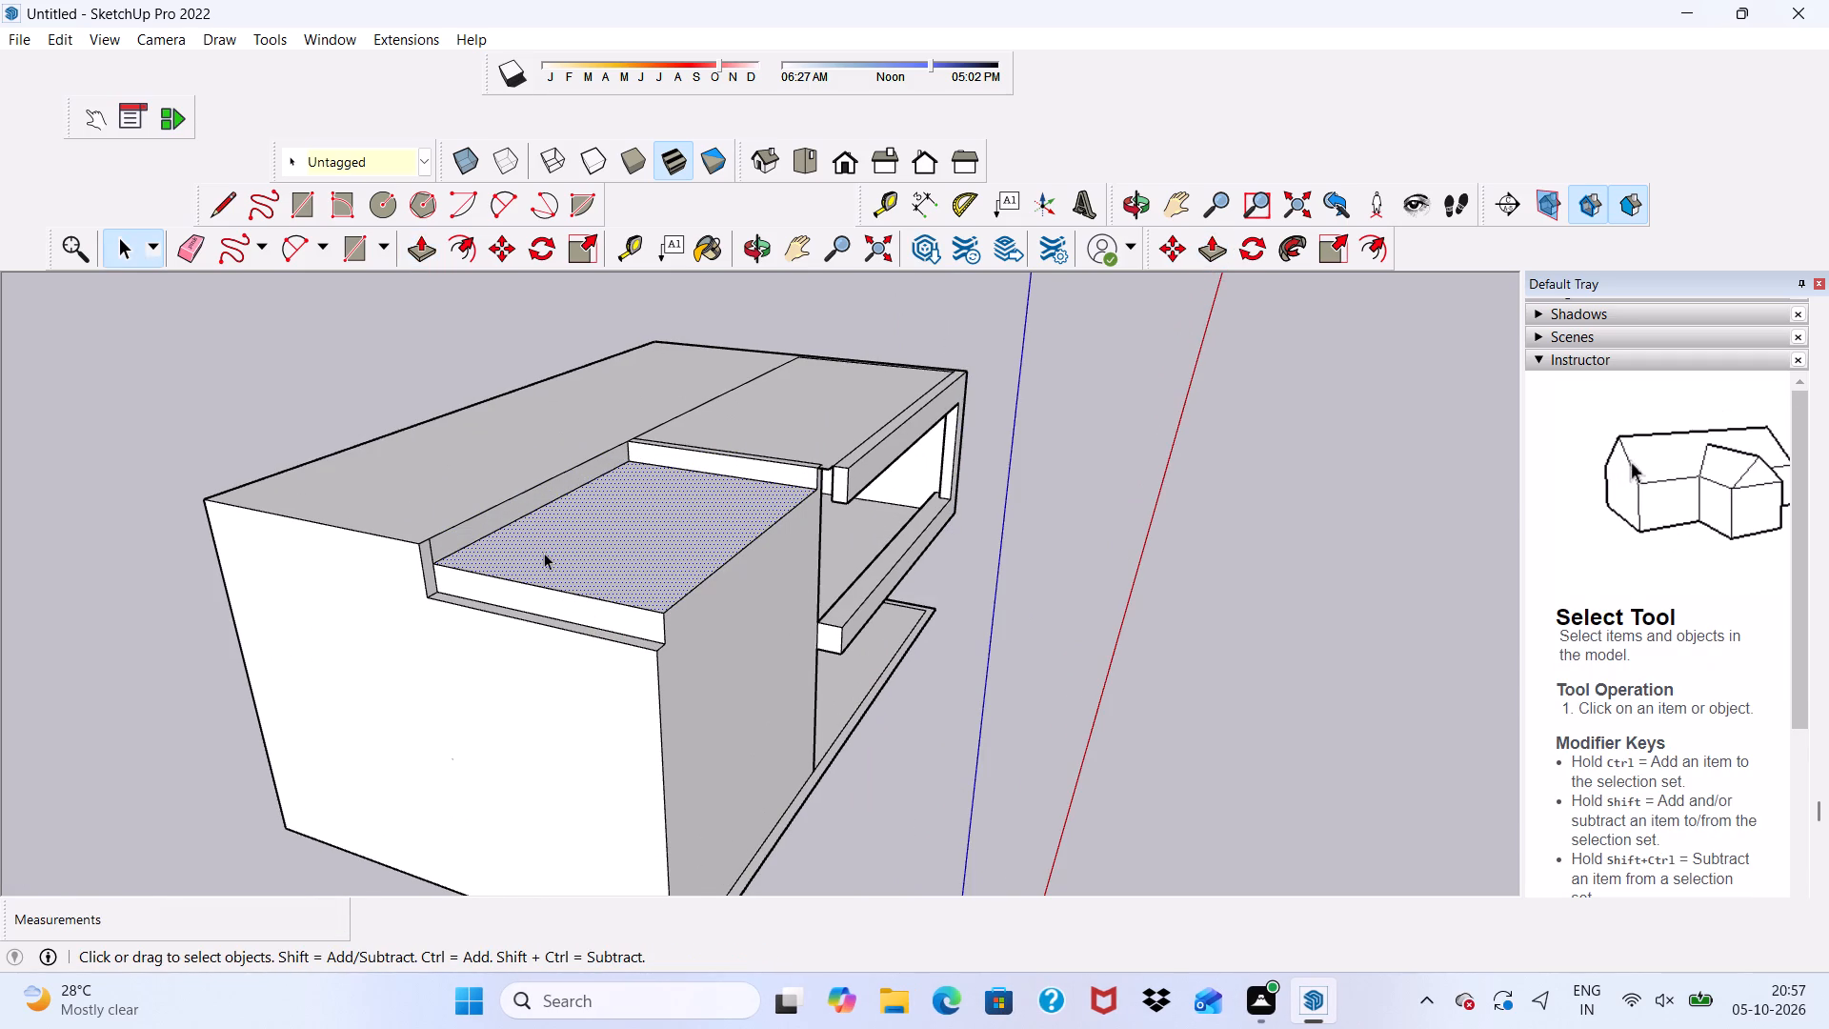
left_click(553, 535)
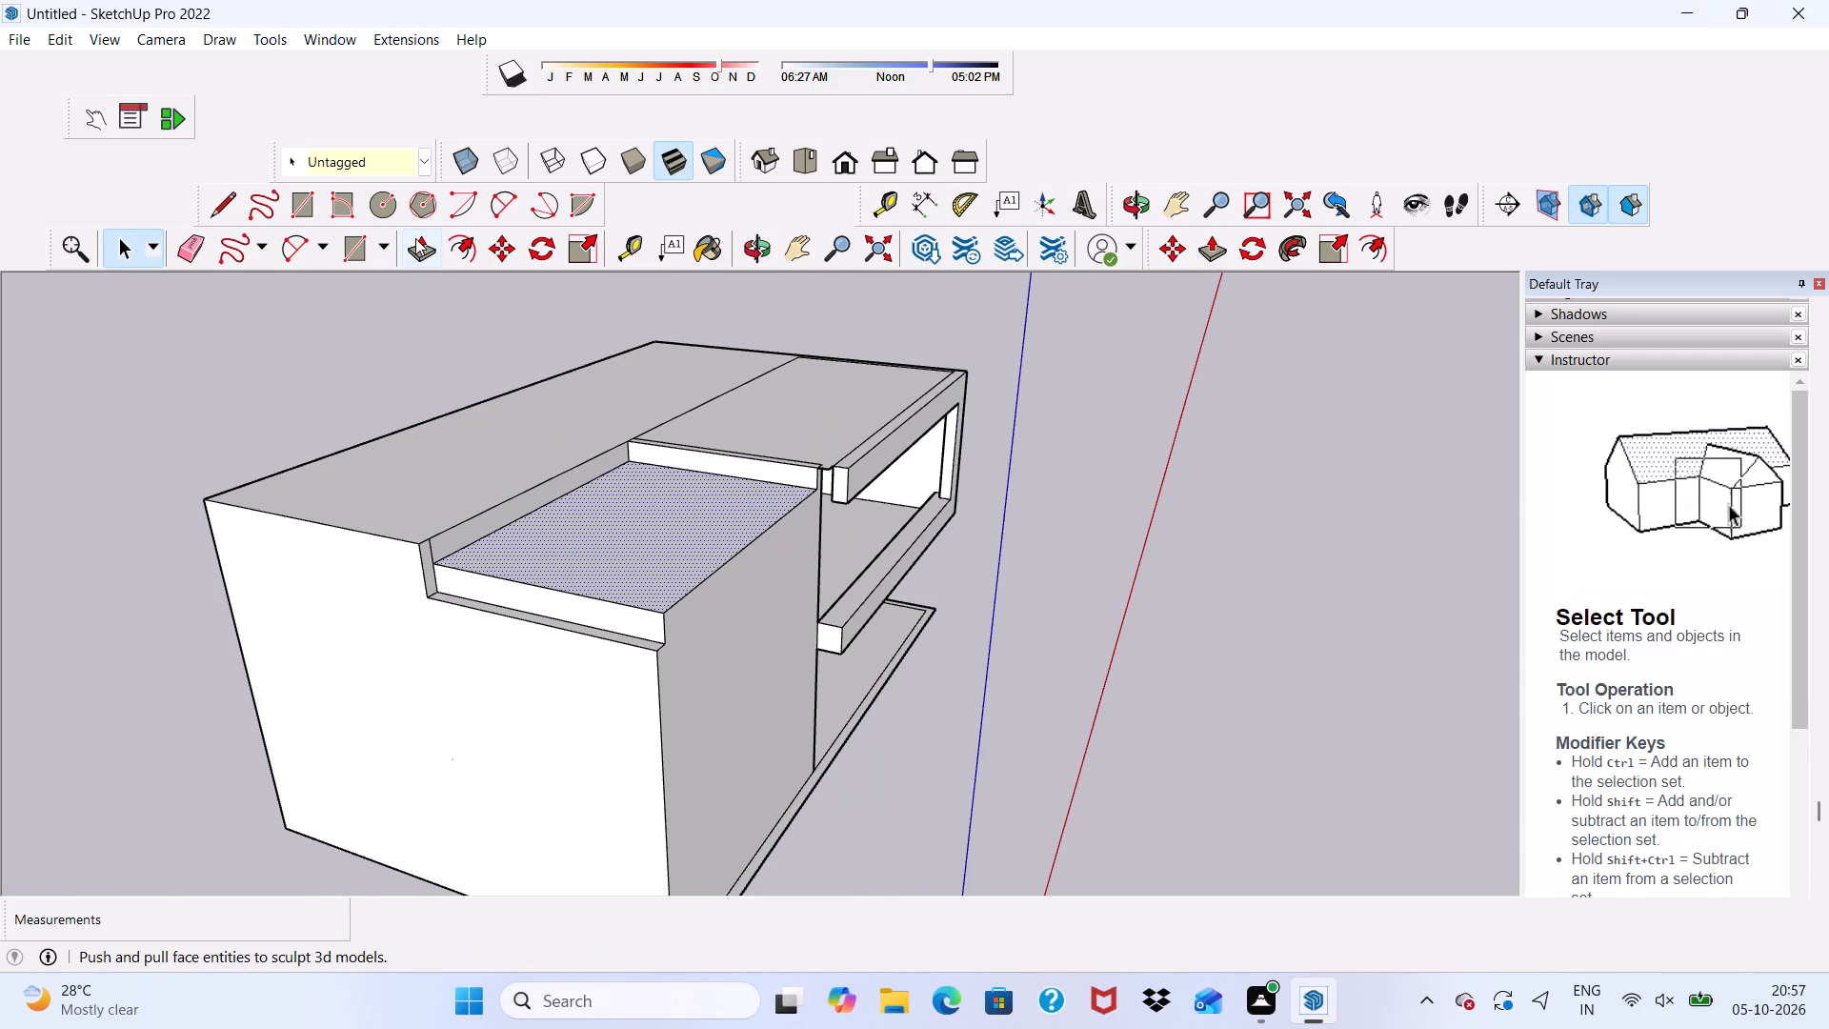
left_click(415, 238)
left_click_drag(536, 539, 500, 452)
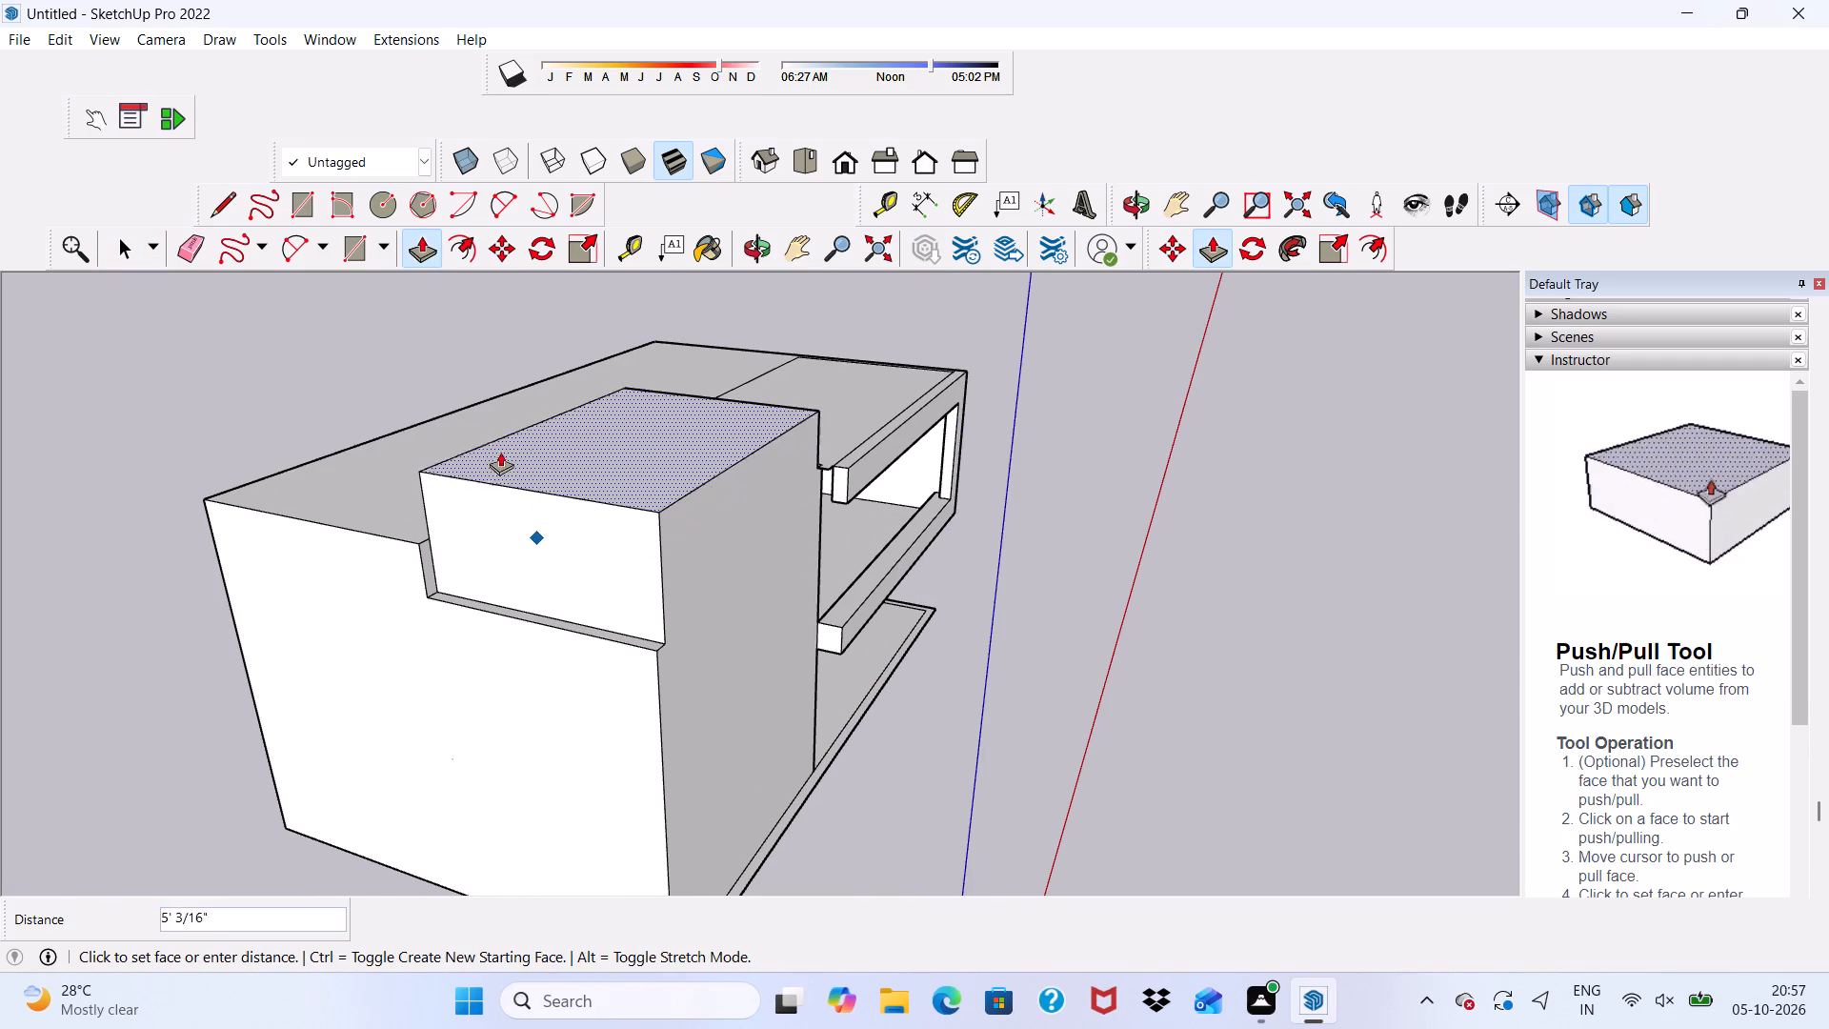
left_click_drag(500, 452, 469, 407)
Push/Pull the raised block's recessed outer side face 9" outward, flush with the side wall below.
scroll(463, 407, "down", 6)
middle_click_drag(764, 589, 337, 417)
middle_click(345, 410)
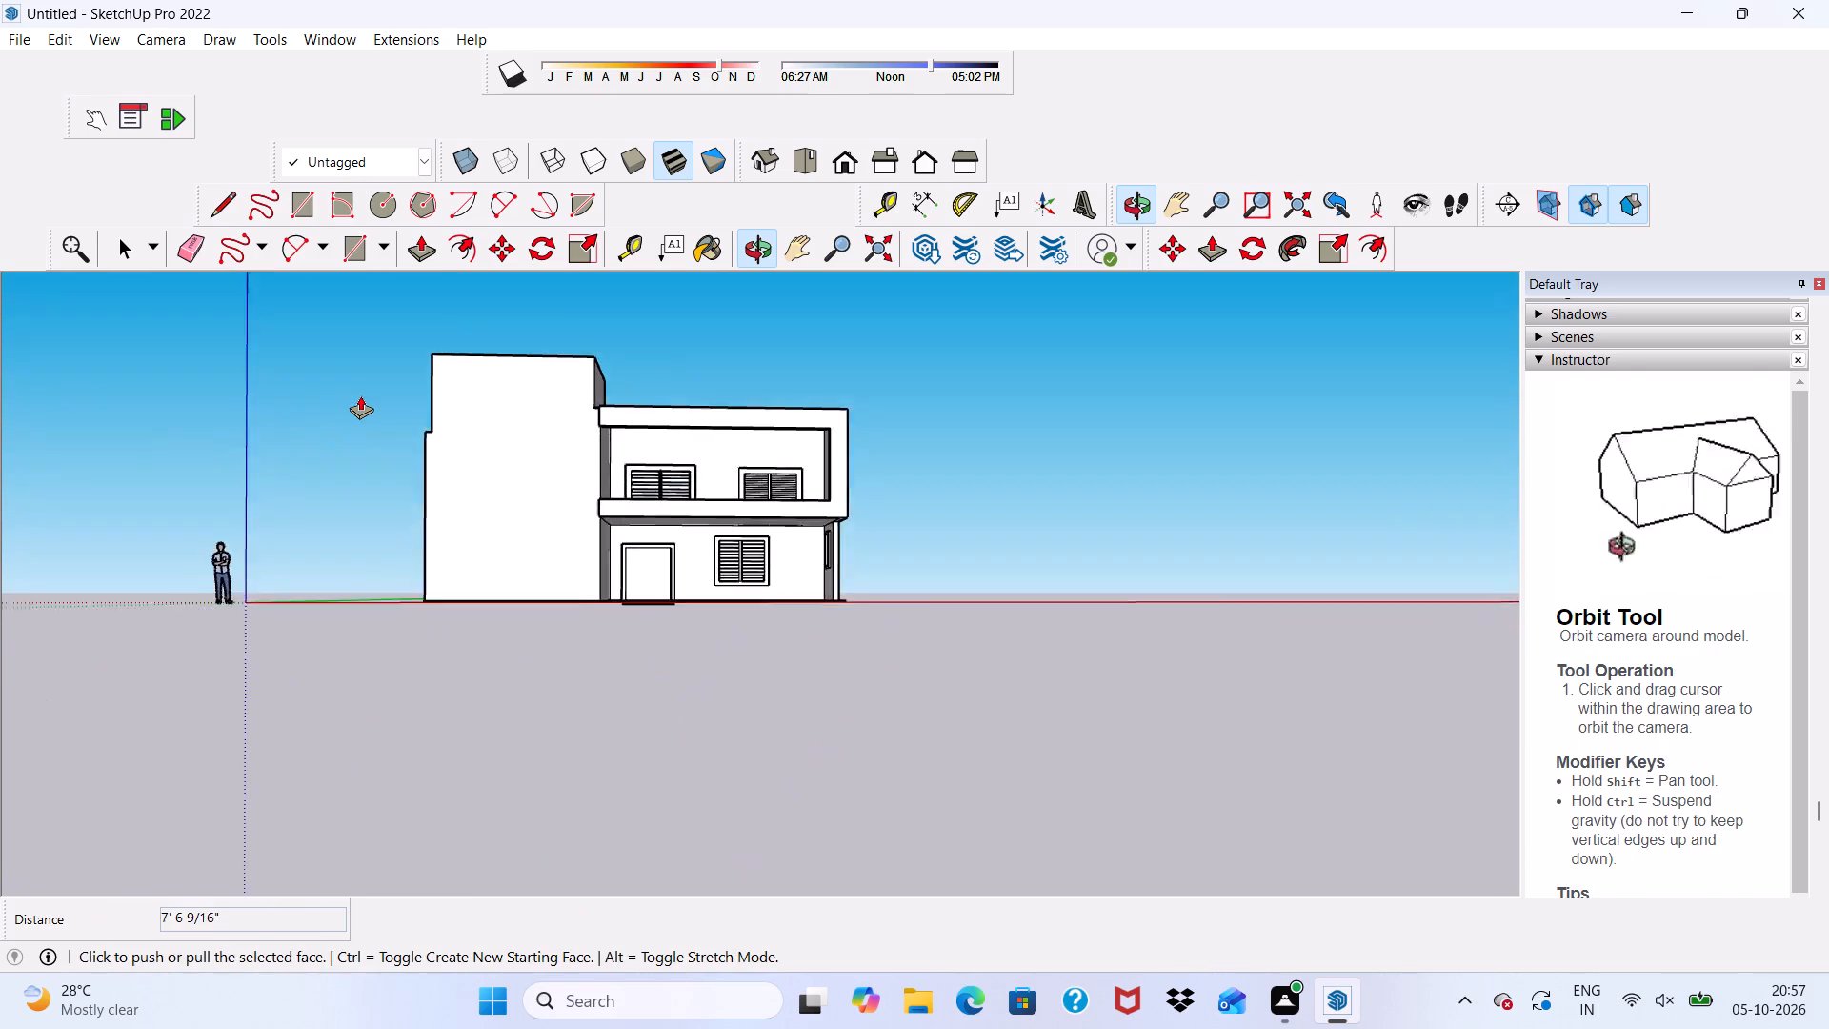
scroll(363, 393, "up", 4)
scroll(363, 391, "down", 3)
middle_click_drag(376, 400, 721, 520)
scroll(535, 465, "up", 4)
left_click(546, 425)
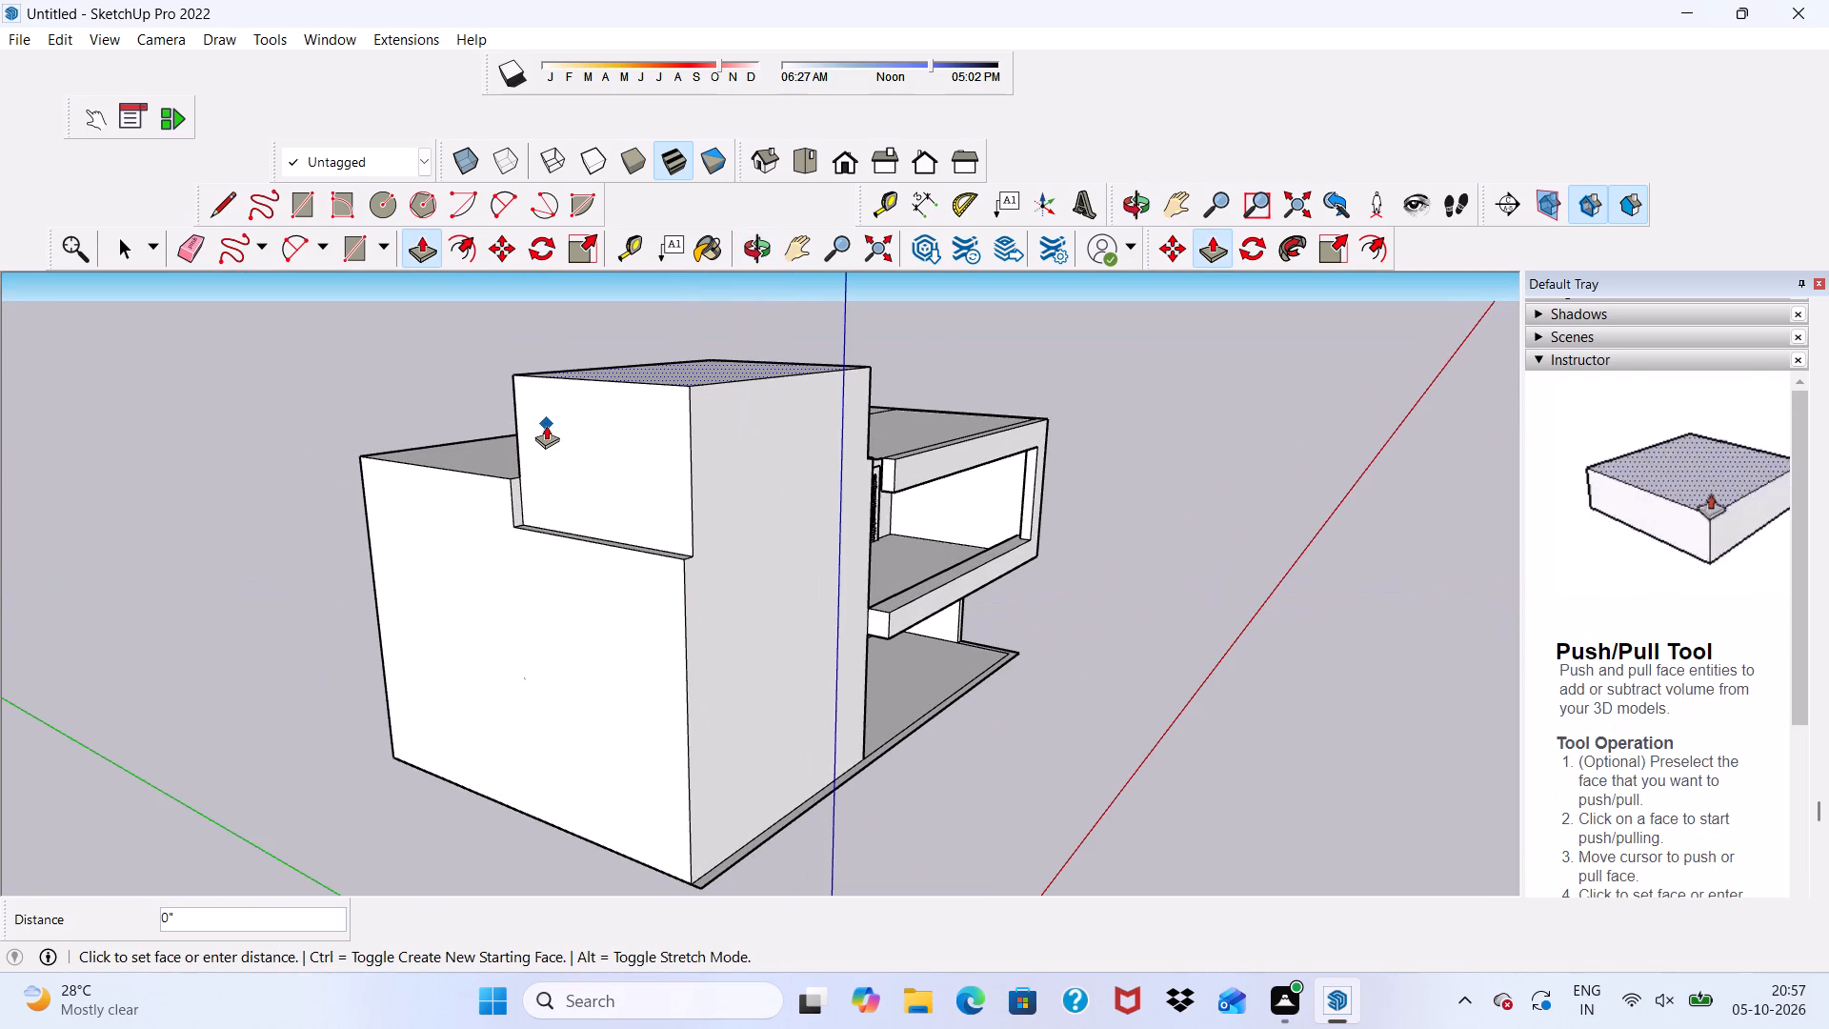
key("space")
left_click(543, 435)
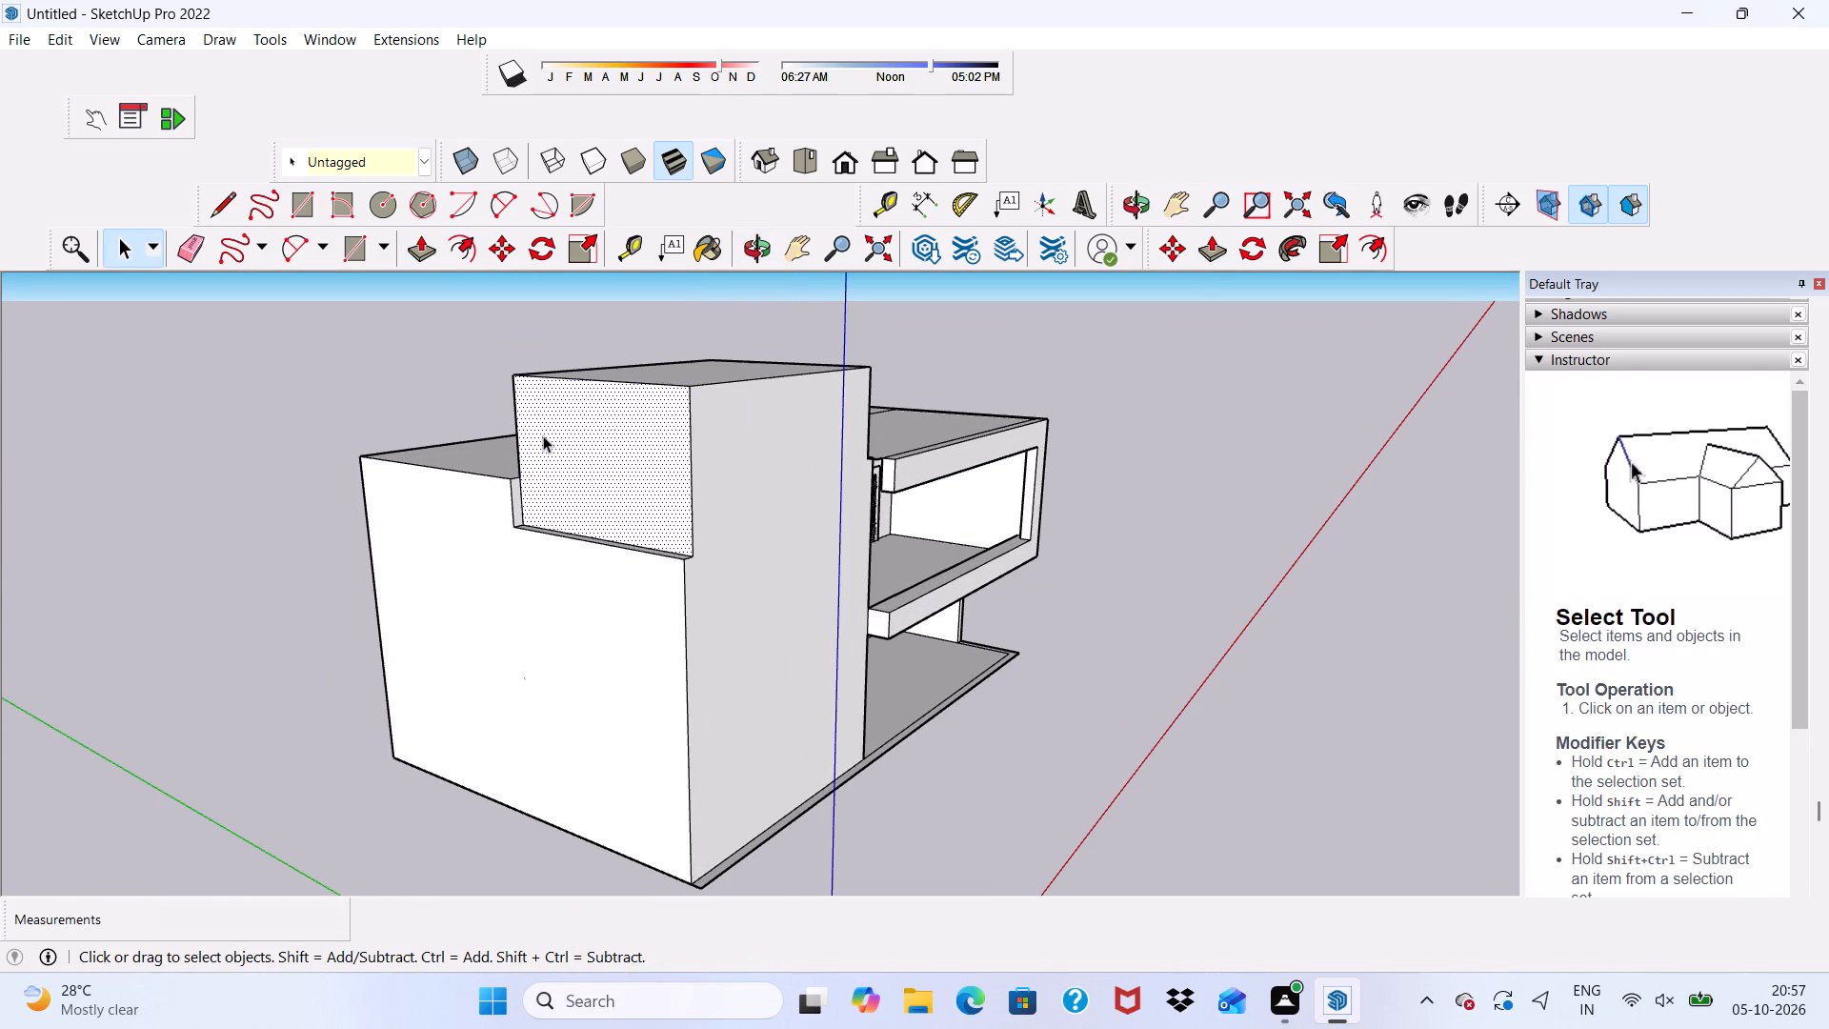
left_click(426, 246)
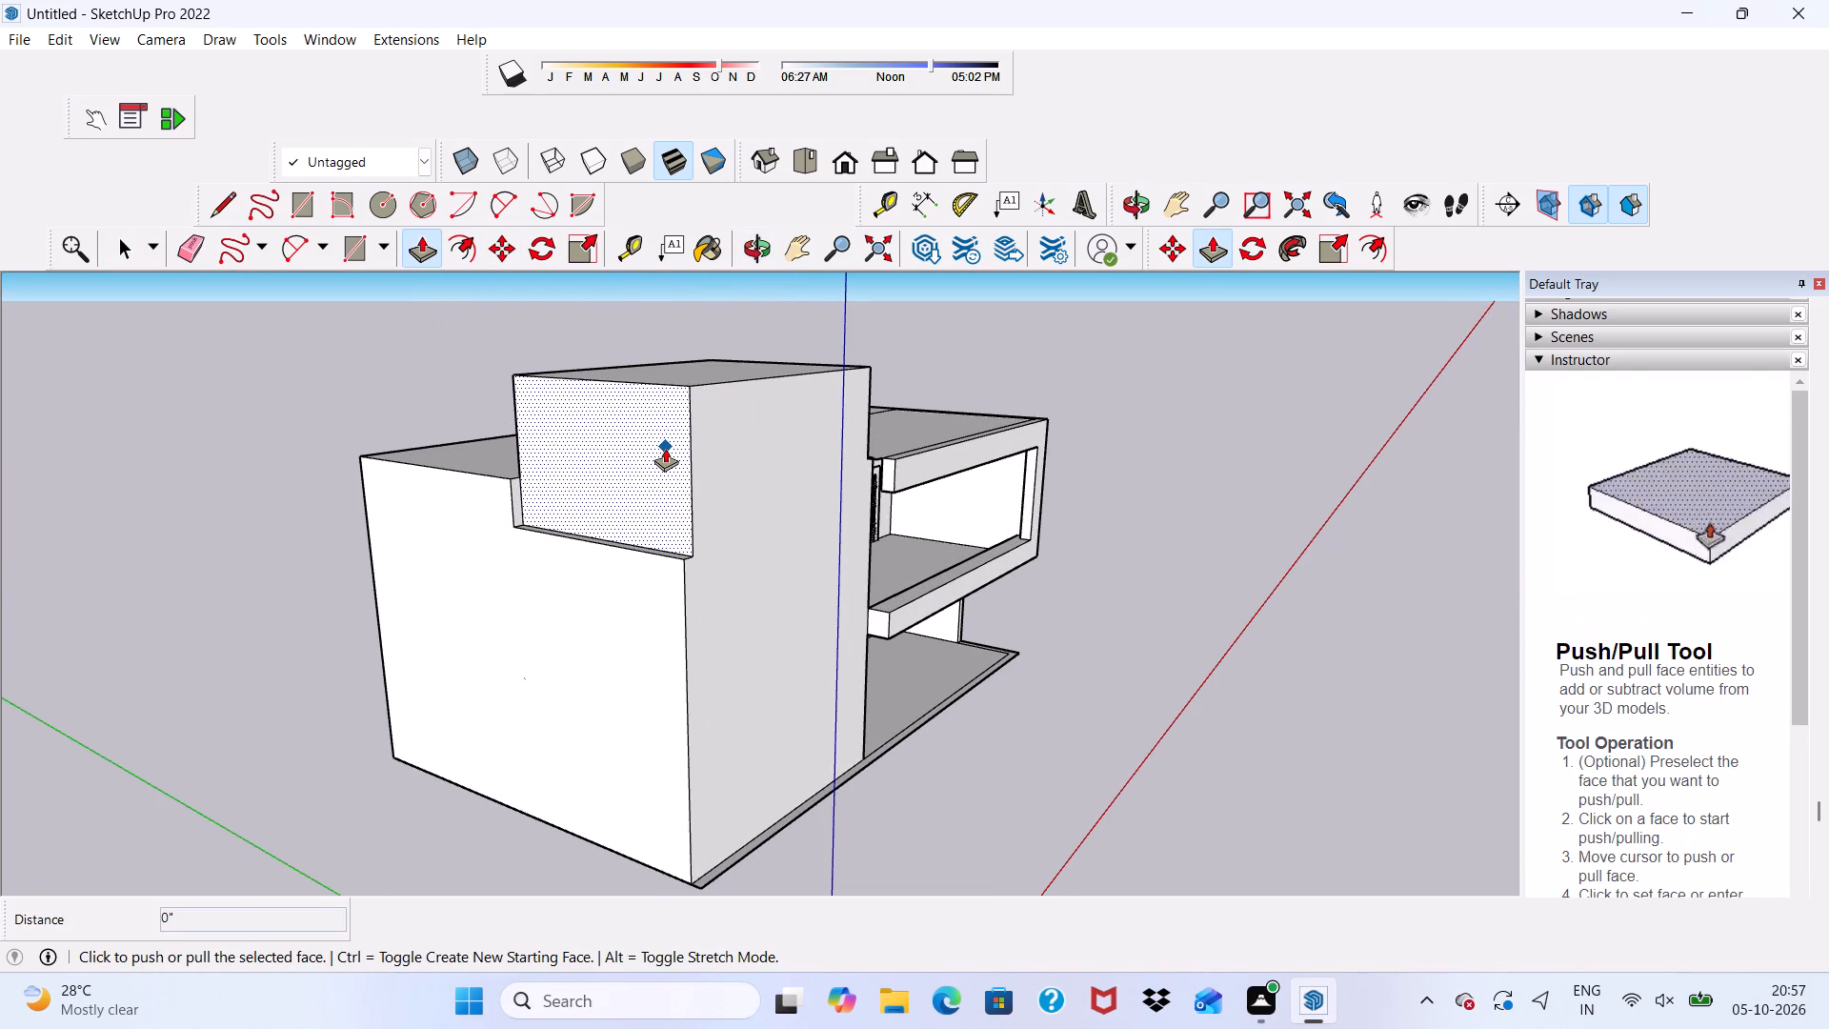
left_click(665, 446)
left_click(482, 504)
Examine the raised block and its junction with the balcony roof from the front, above and below.
scroll(558, 454, "down", 5)
middle_click_drag(751, 519, 331, 517)
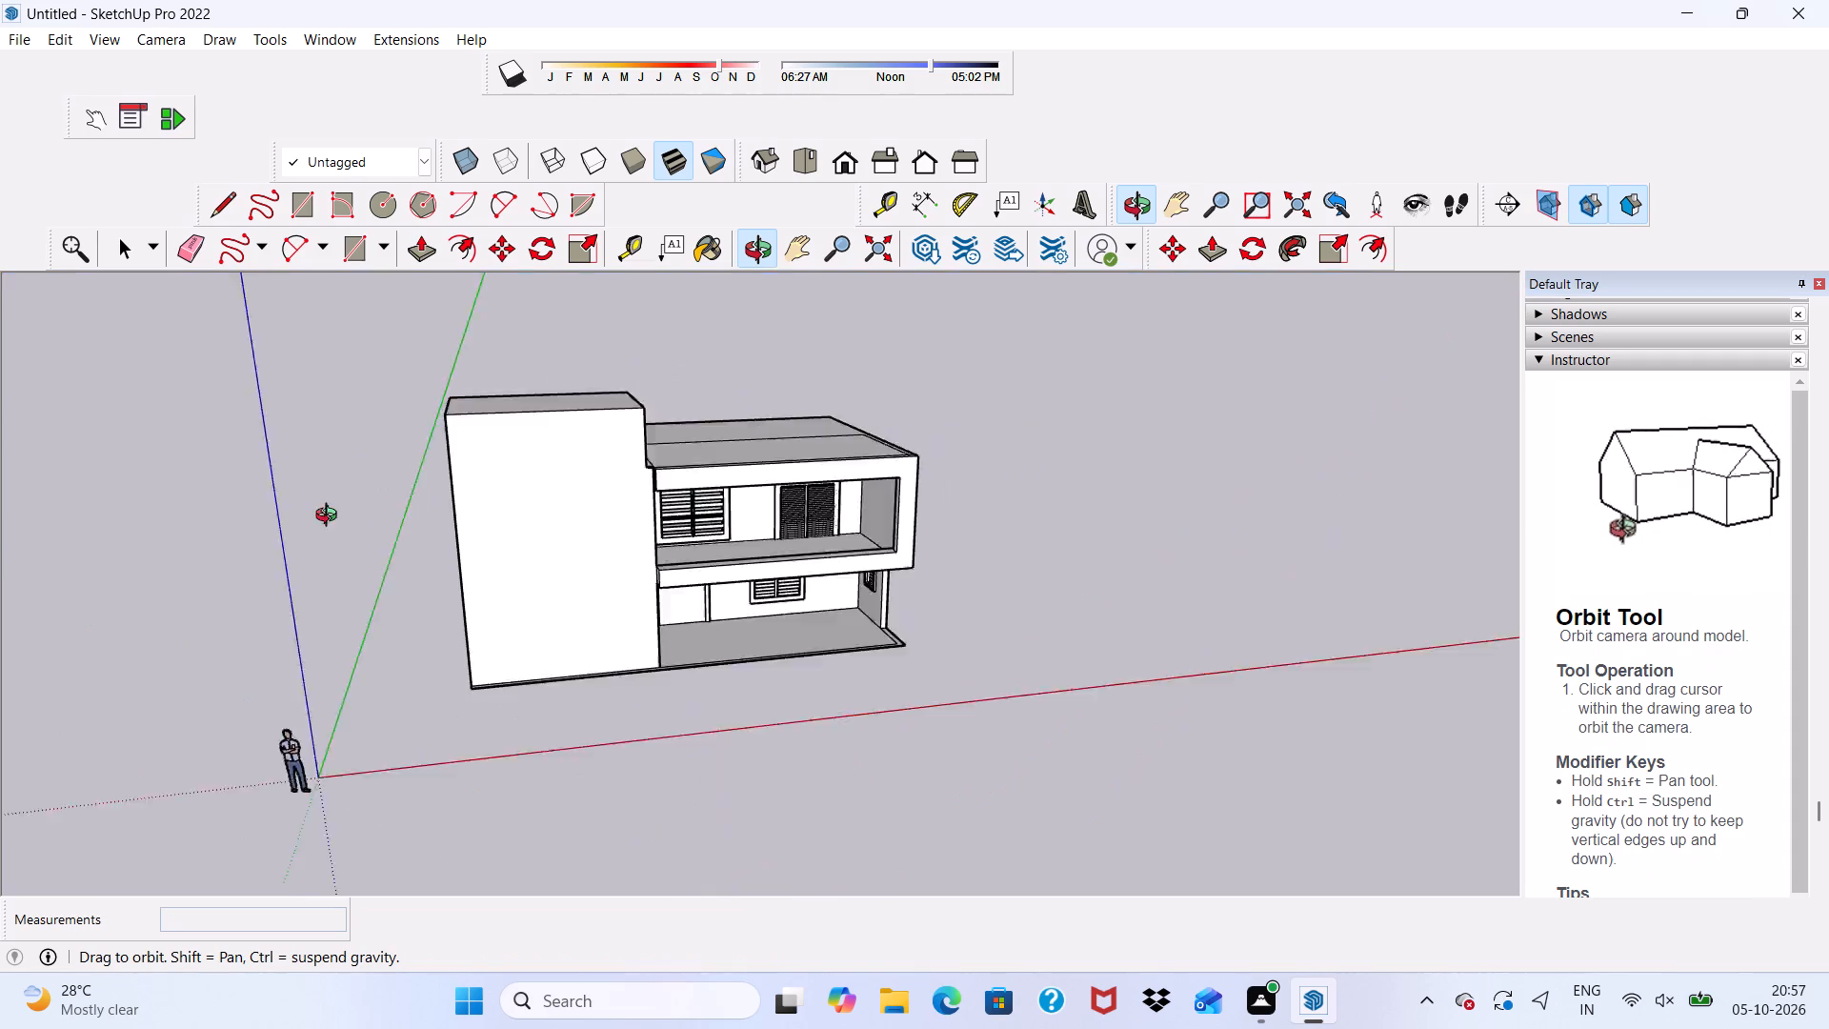
middle_click_drag(331, 517, 181, 545)
scroll(553, 415, "up", 5)
middle_click_drag(564, 466, 760, 514)
scroll(759, 514, "up", 2)
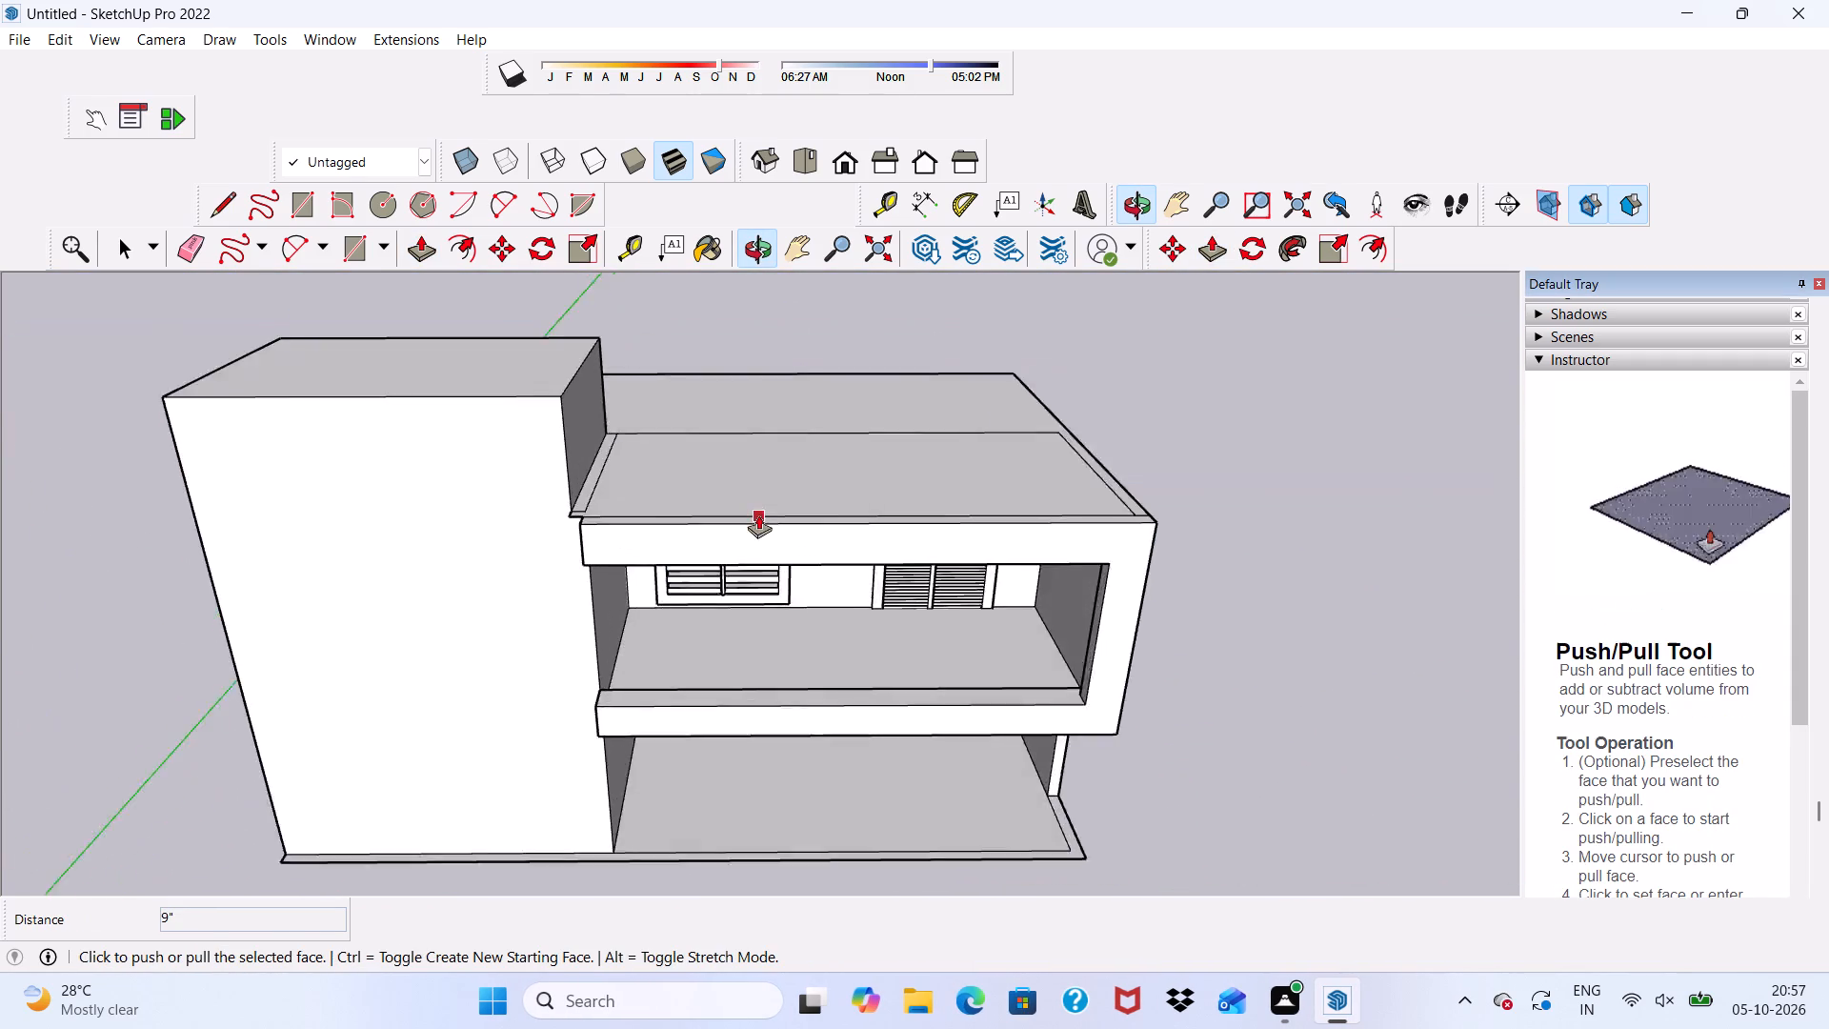
scroll(758, 514, "up", 13)
middle_click_drag(500, 480, 659, 389)
scroll(659, 389, "up", 5)
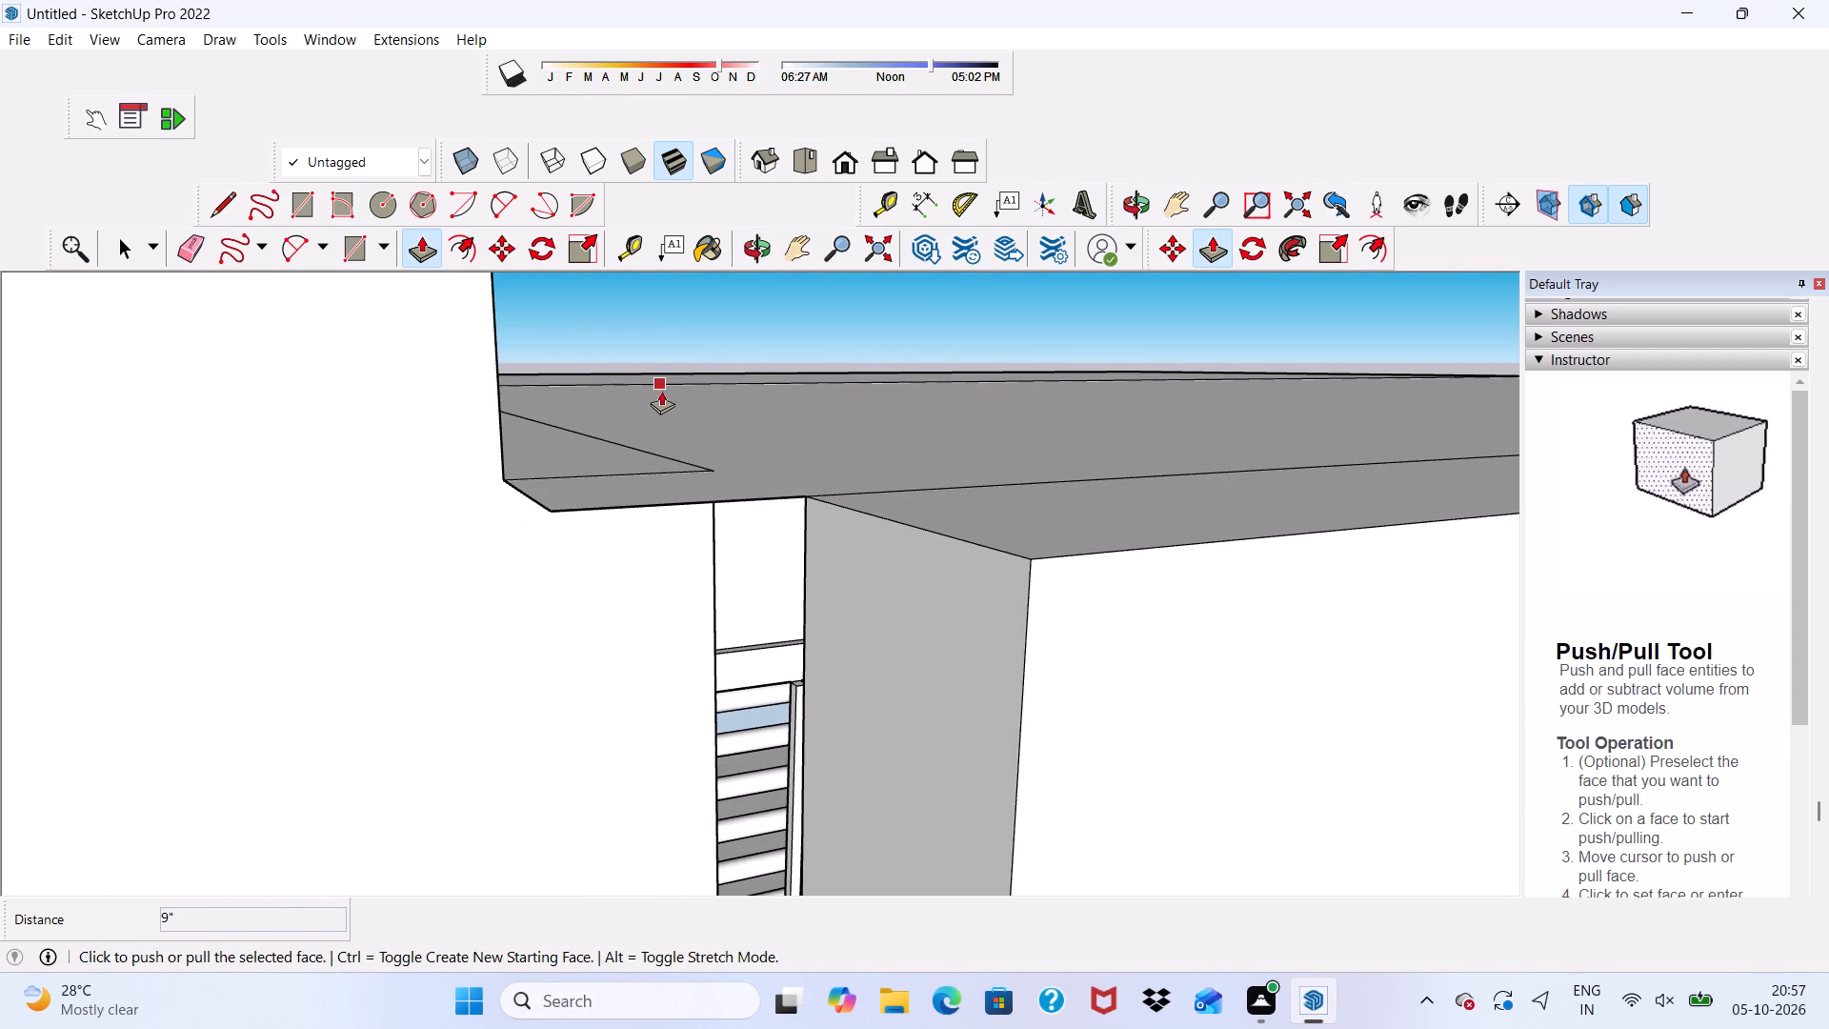
scroll(662, 393, "down", 2)
scroll(663, 401, "up", 1)
scroll(669, 412, "down", 1)
middle_click_drag(679, 430, 561, 415)
scroll(654, 471, "up", 1)
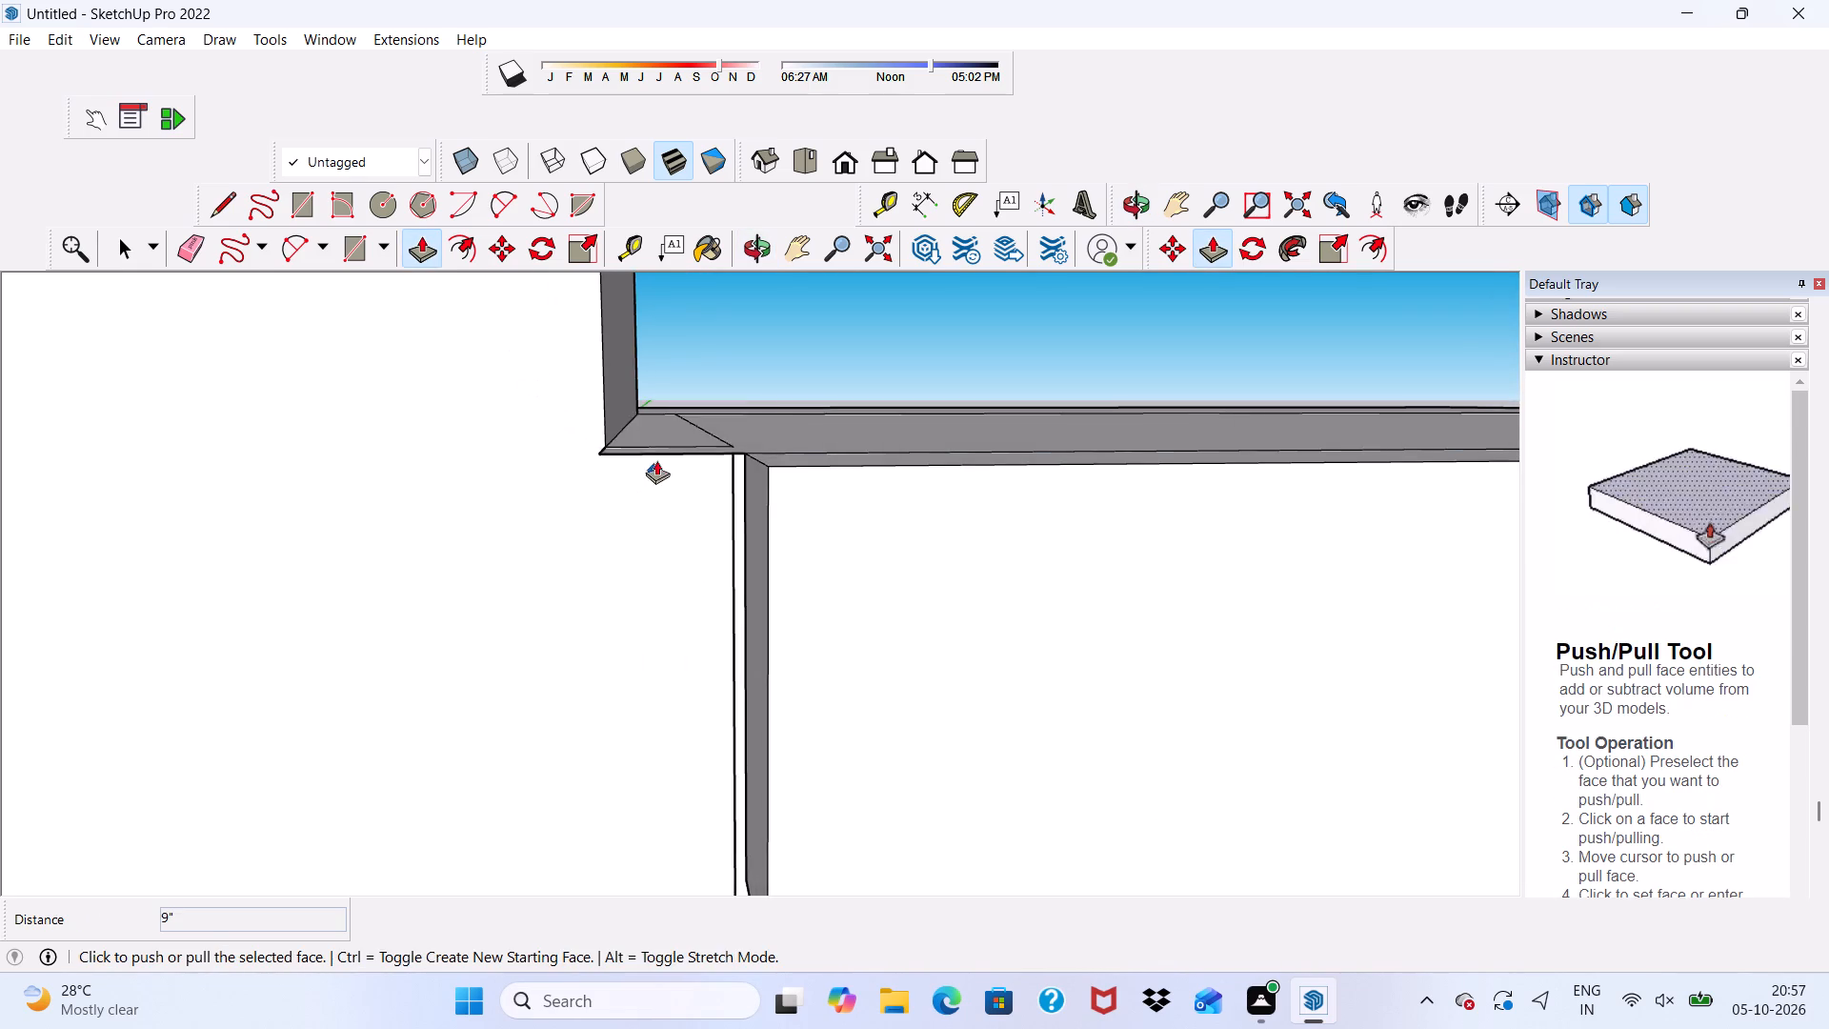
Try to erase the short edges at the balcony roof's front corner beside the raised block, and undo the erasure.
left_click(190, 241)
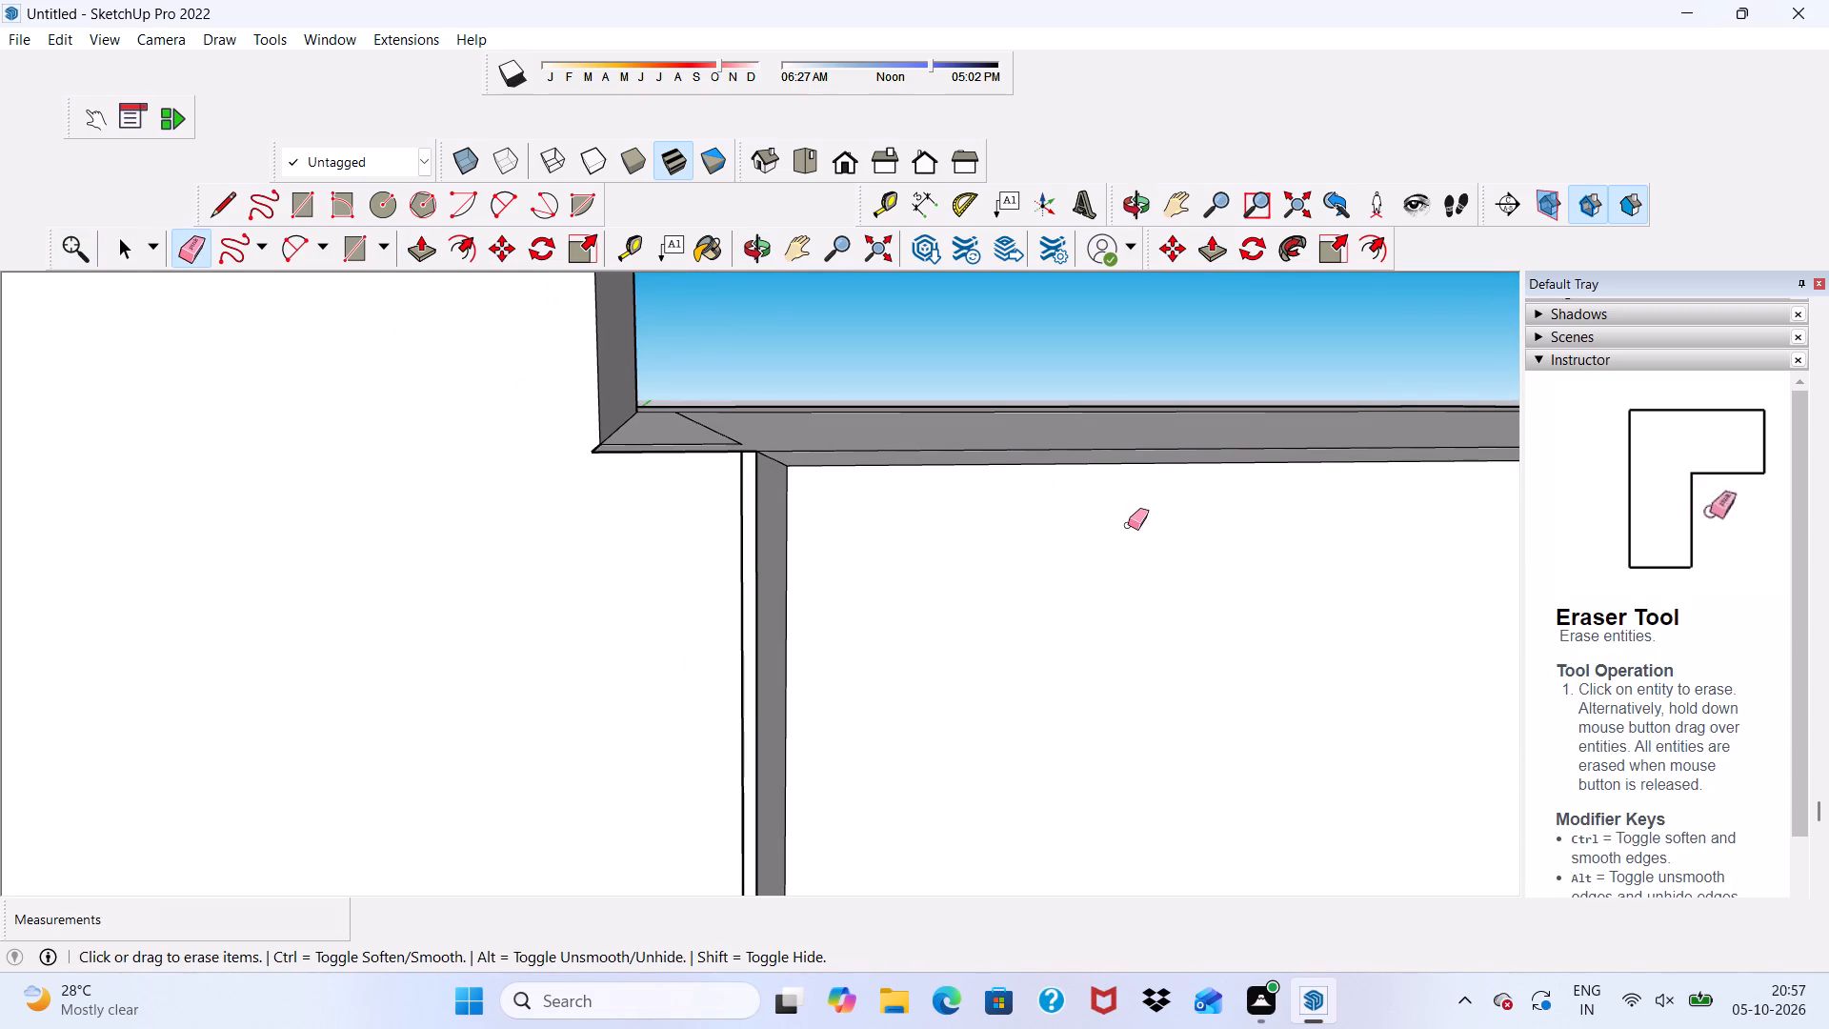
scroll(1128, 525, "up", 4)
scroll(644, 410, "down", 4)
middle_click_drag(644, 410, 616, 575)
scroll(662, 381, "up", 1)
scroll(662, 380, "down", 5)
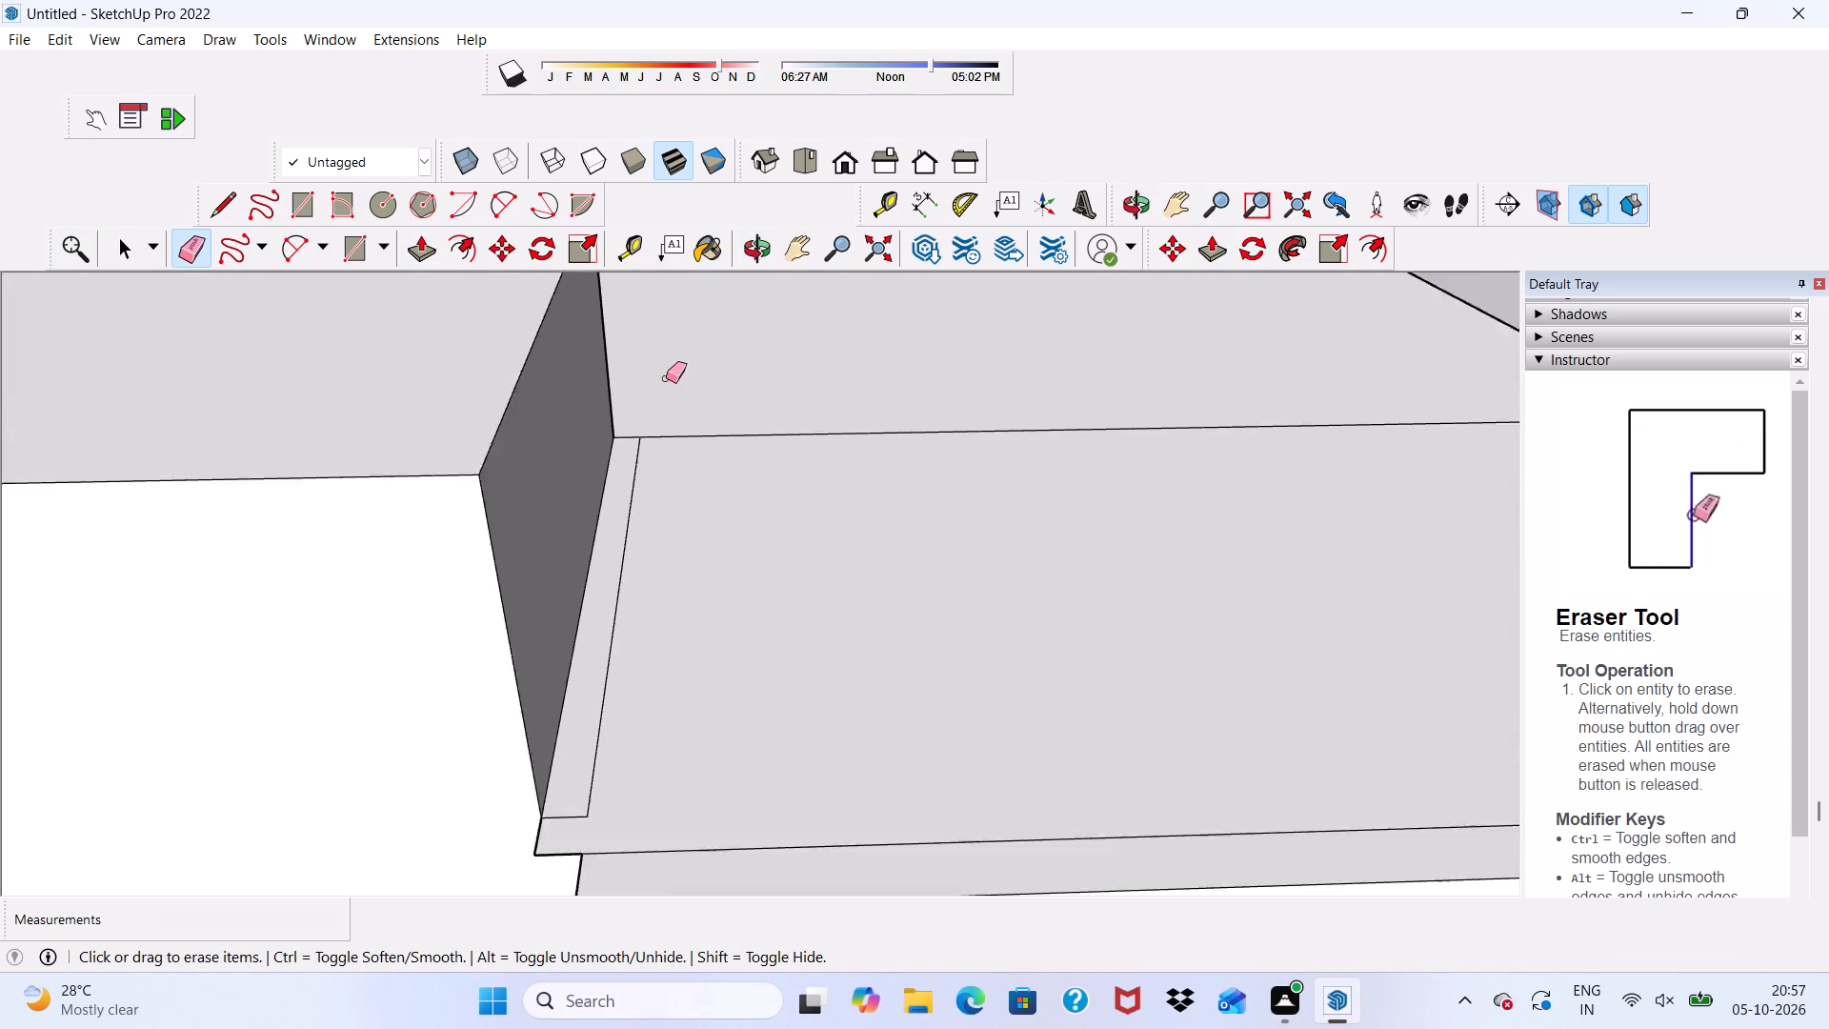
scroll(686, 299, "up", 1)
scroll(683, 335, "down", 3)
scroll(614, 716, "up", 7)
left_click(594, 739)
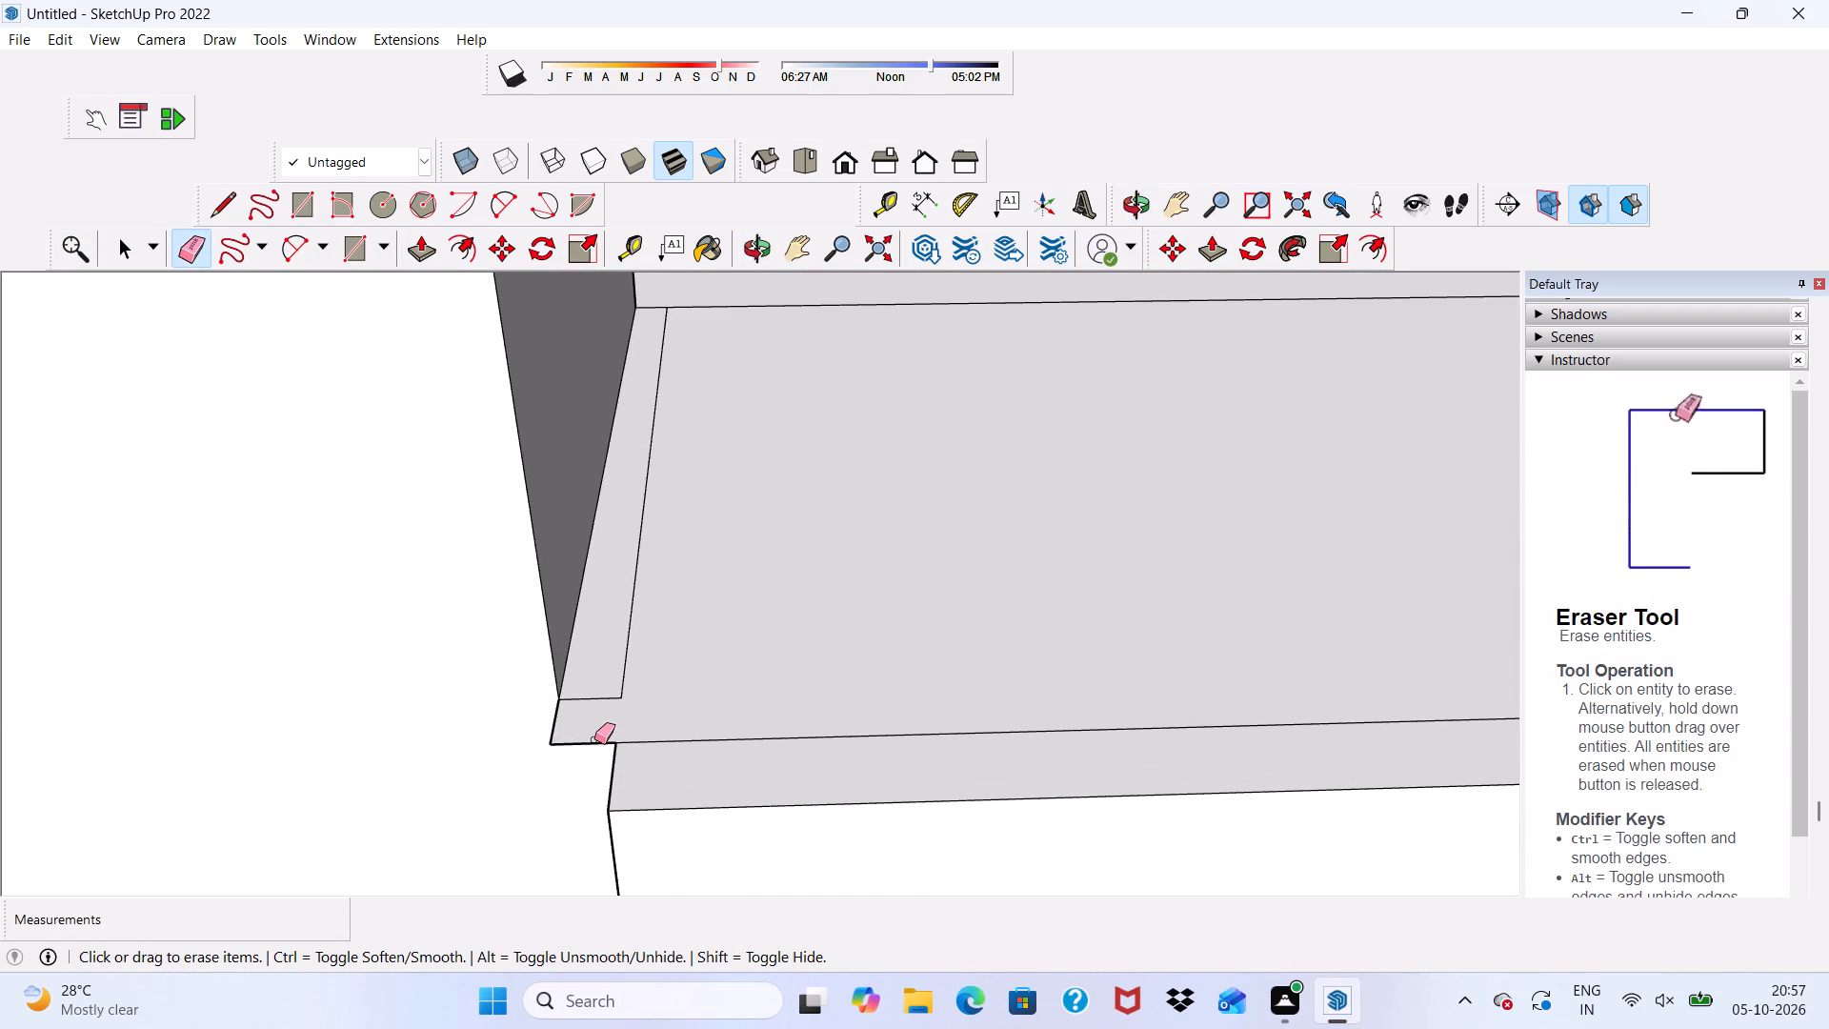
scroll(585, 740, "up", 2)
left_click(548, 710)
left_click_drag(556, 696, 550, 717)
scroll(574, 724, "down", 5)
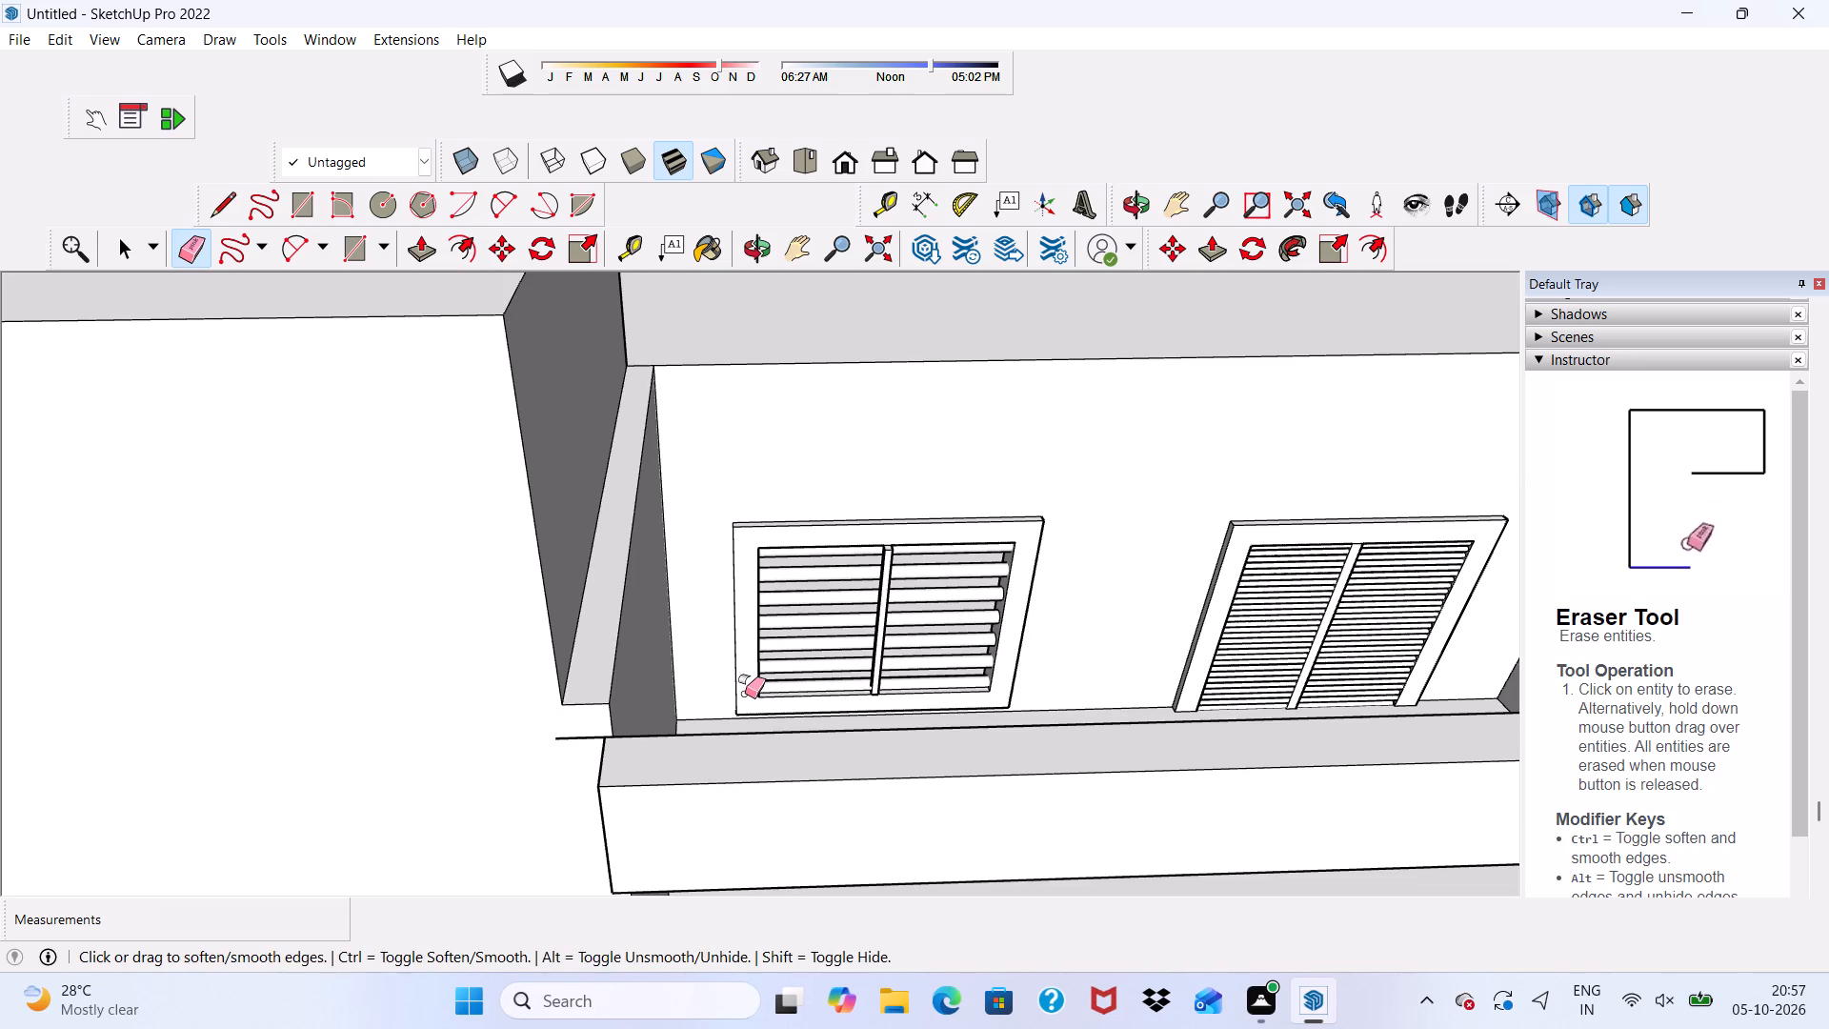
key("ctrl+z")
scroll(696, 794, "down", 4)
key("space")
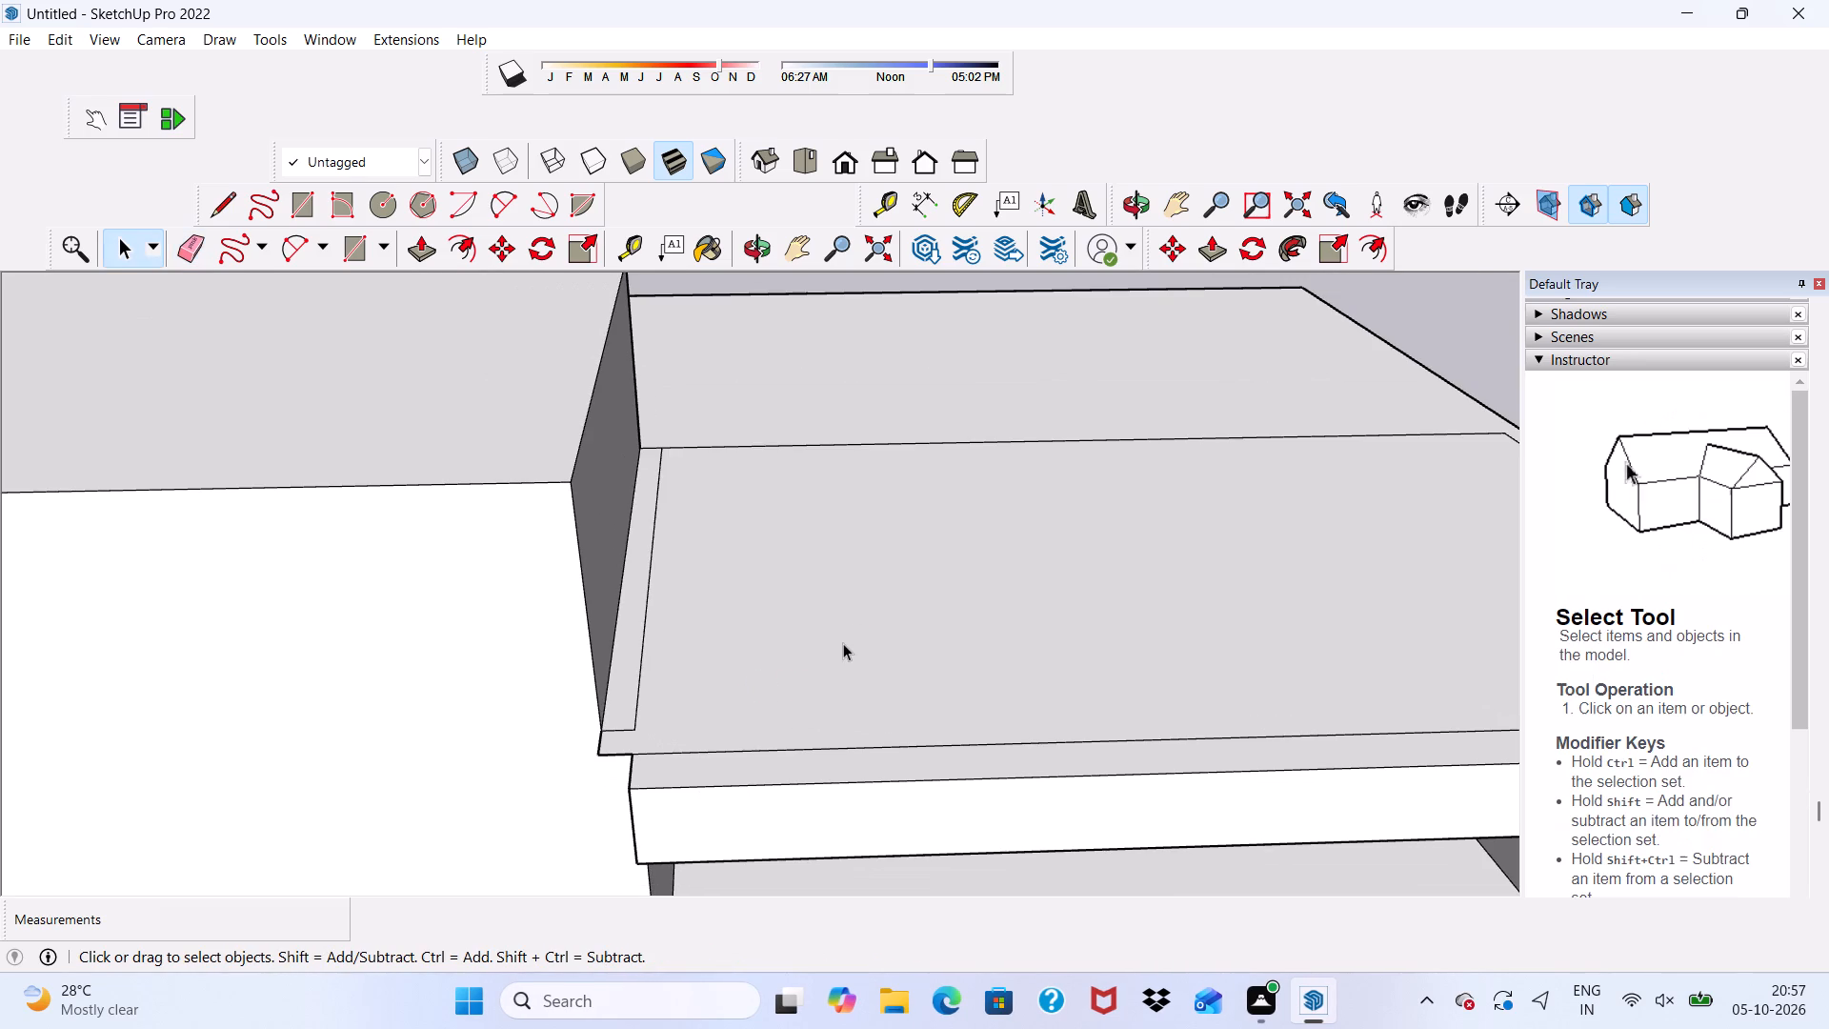
Push/Pull the inset top face of the balcony roof up 1'.
scroll(650, 551, "down", 2)
scroll(691, 622, "down", 4)
scroll(961, 654, "down", 5)
middle_click_drag(955, 664, 798, 730)
left_click(799, 683)
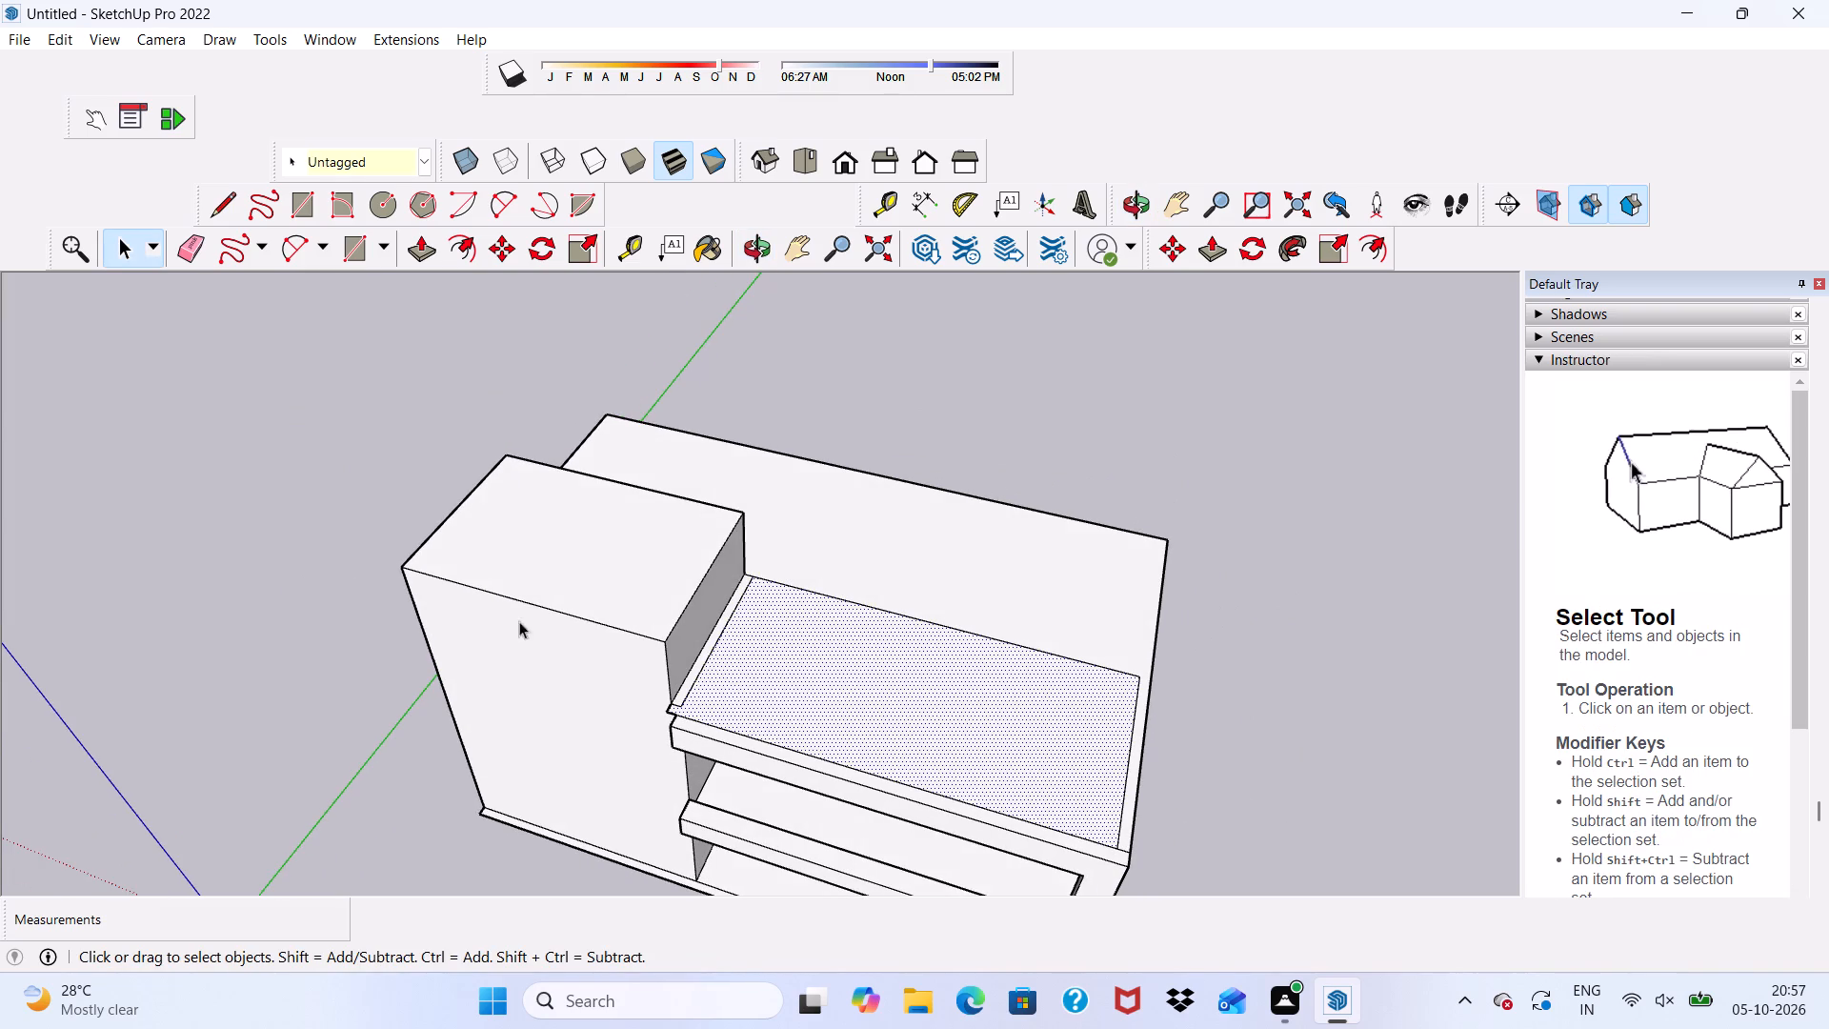
left_click(414, 246)
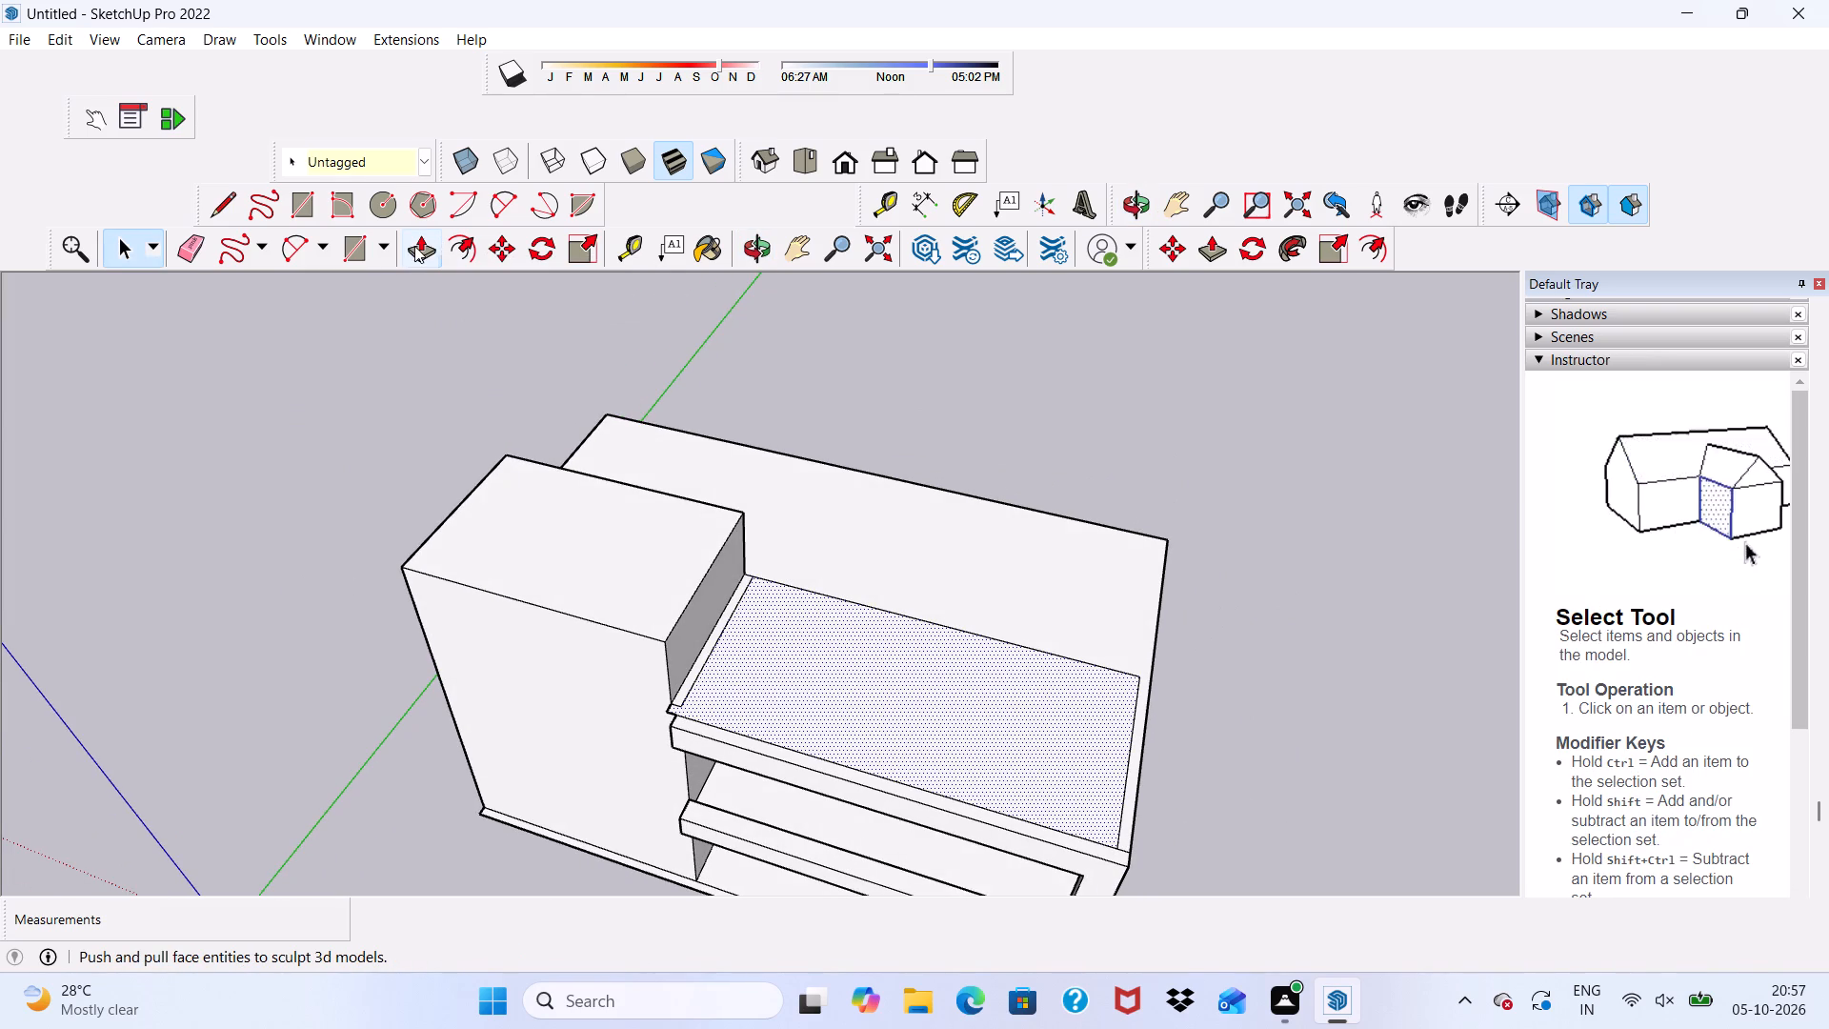
left_click(795, 667)
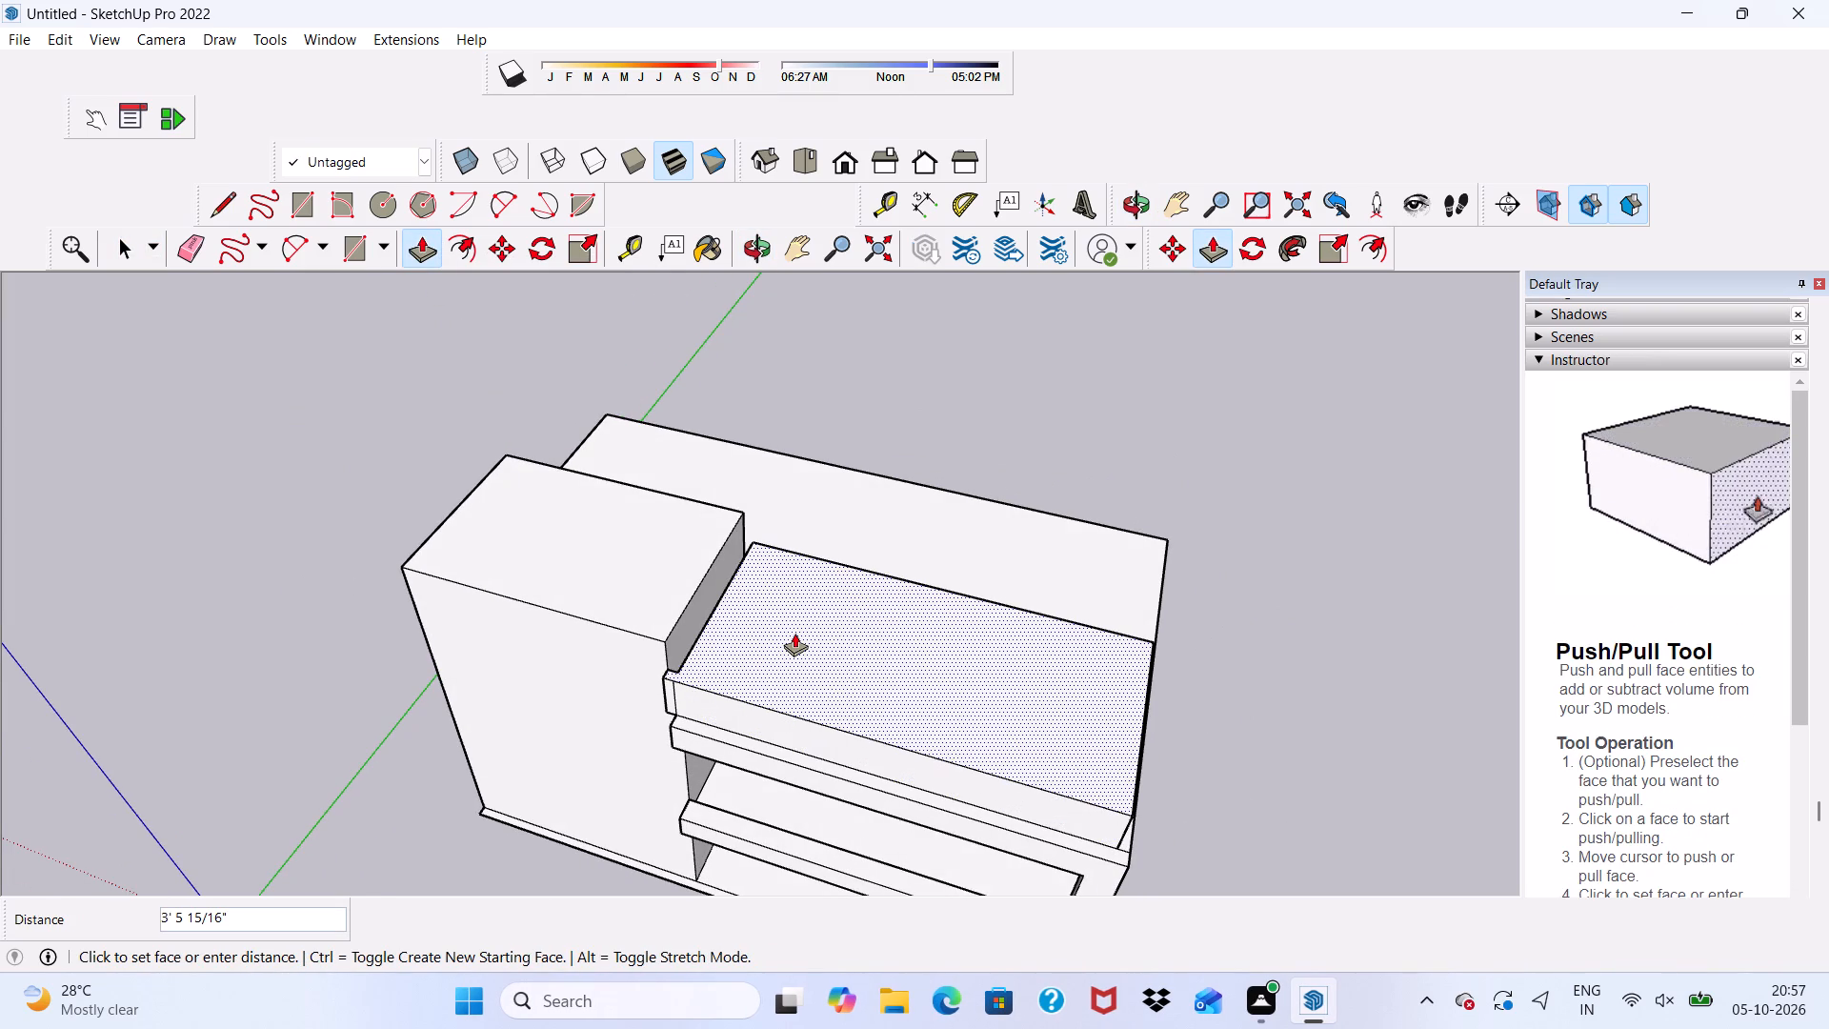
type("1'")
key("Return")
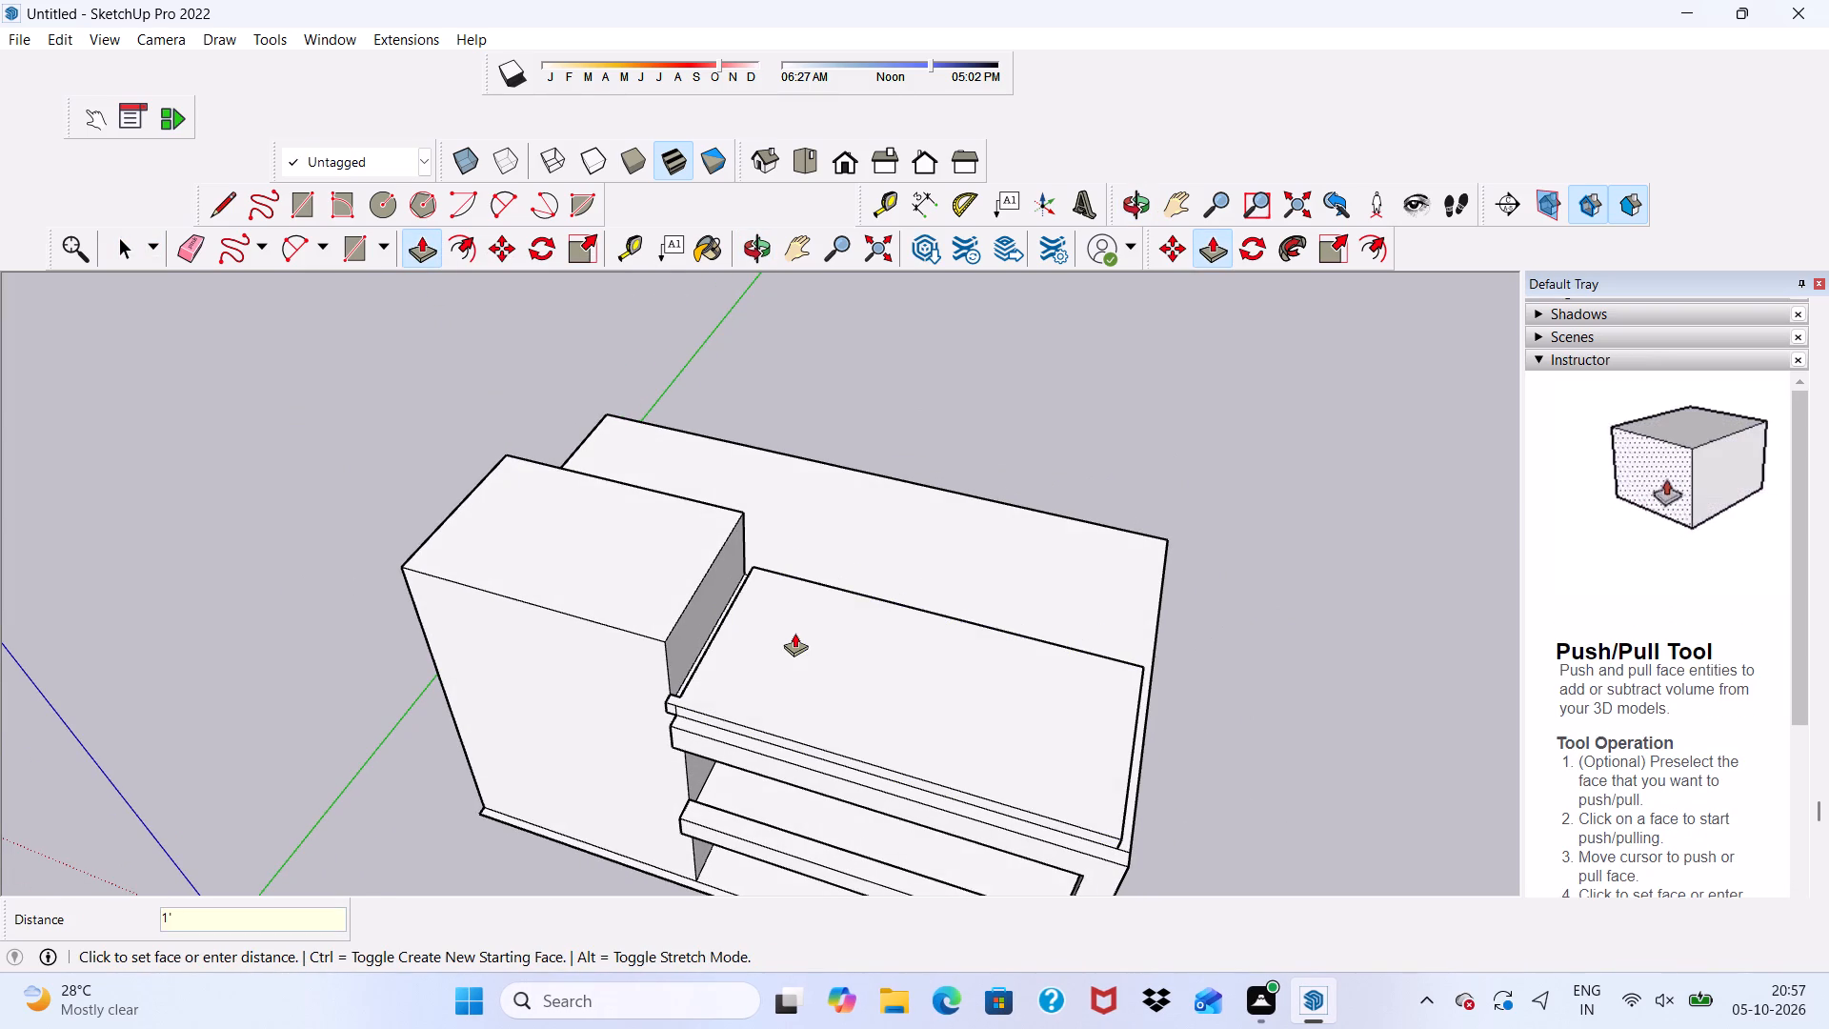
Push/Pull the recessed ceiling above the upper balcony down 1' 2 1/4" to fill the recess.
scroll(741, 795, "up", 10)
scroll(621, 560, "up", 4)
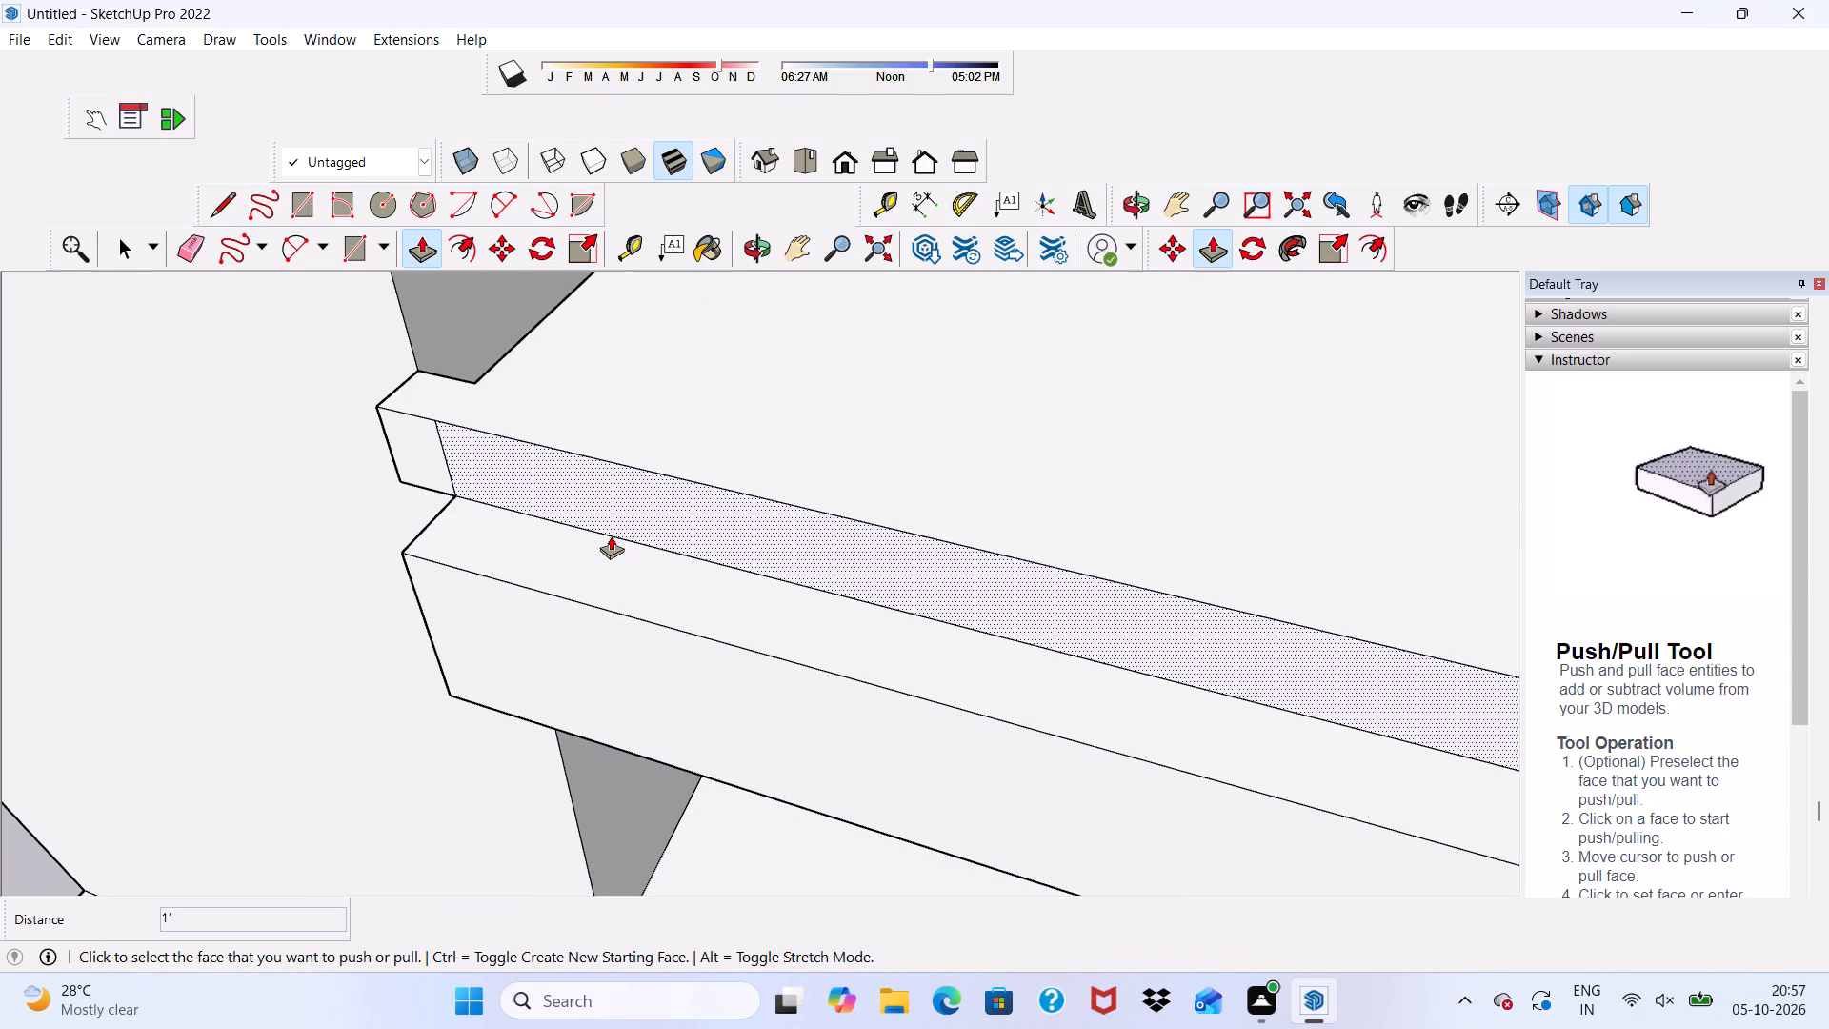
scroll(611, 535, "down", 4)
middle_click_drag(611, 536, 624, 517)
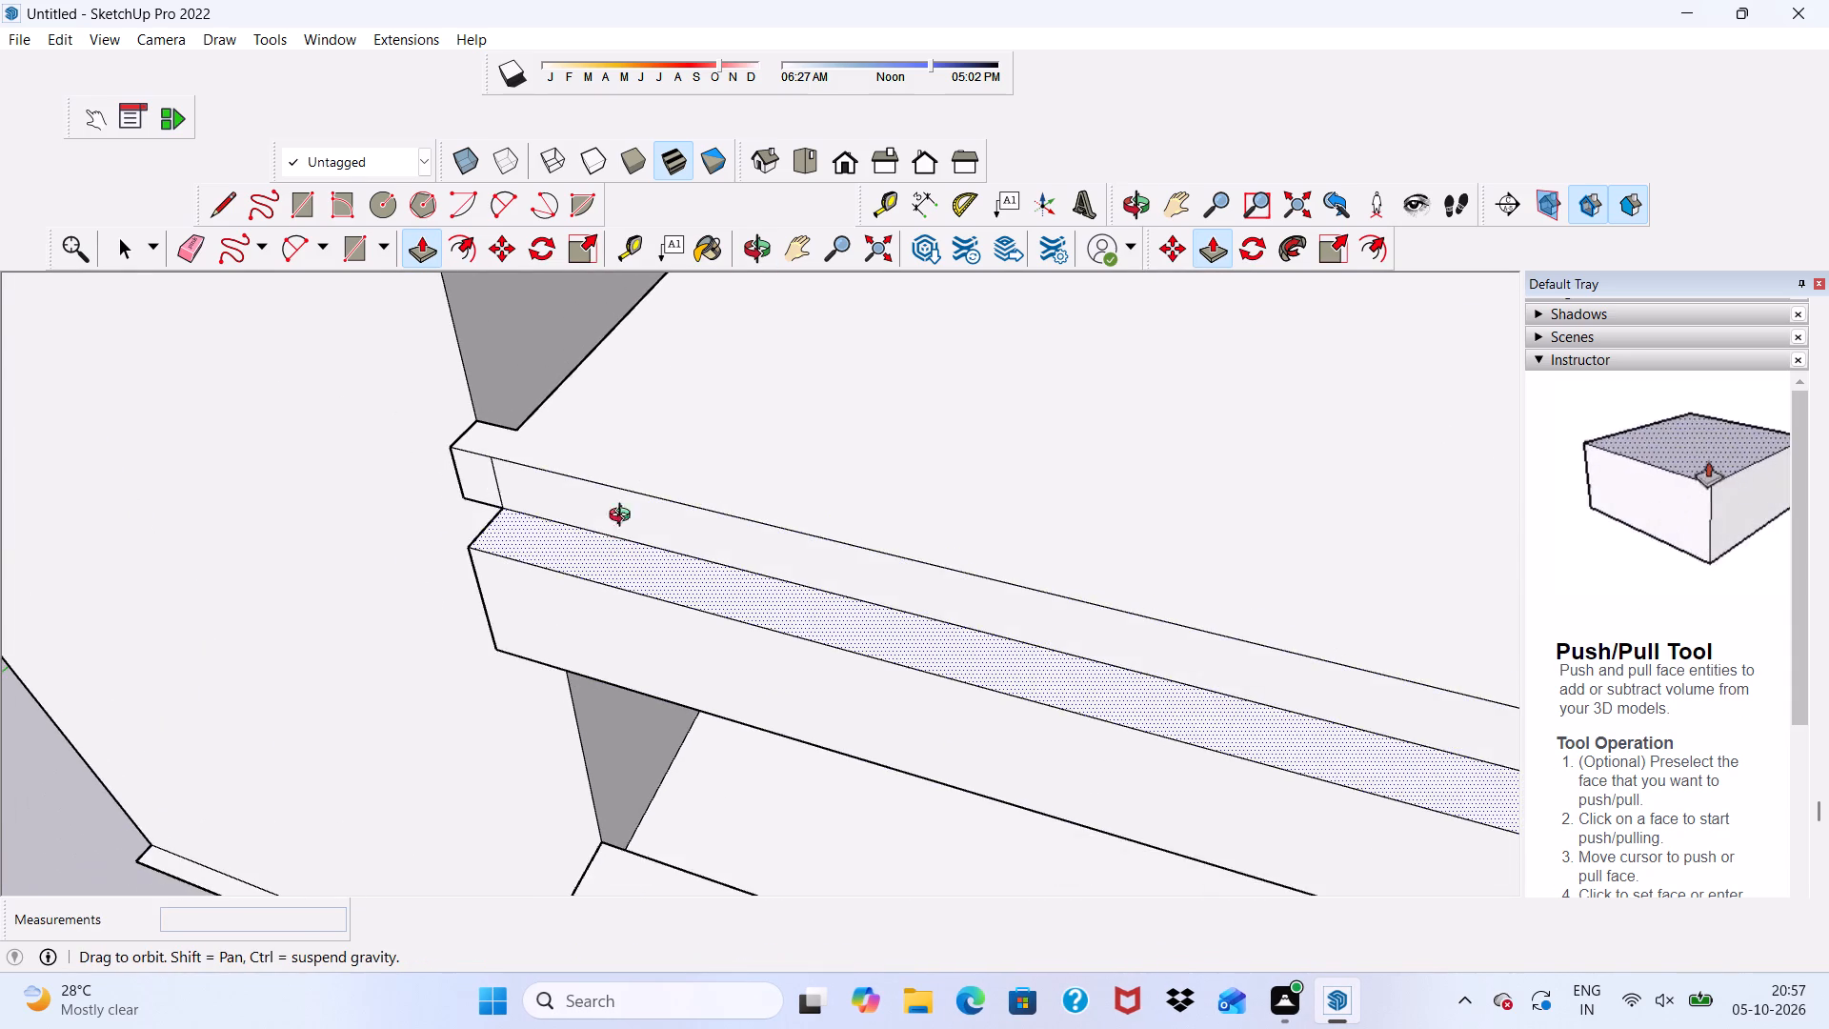
middle_click_drag(624, 517, 732, 426)
scroll(730, 428, "up", 1)
scroll(719, 438, "down", 9)
scroll(916, 392, "up", 4)
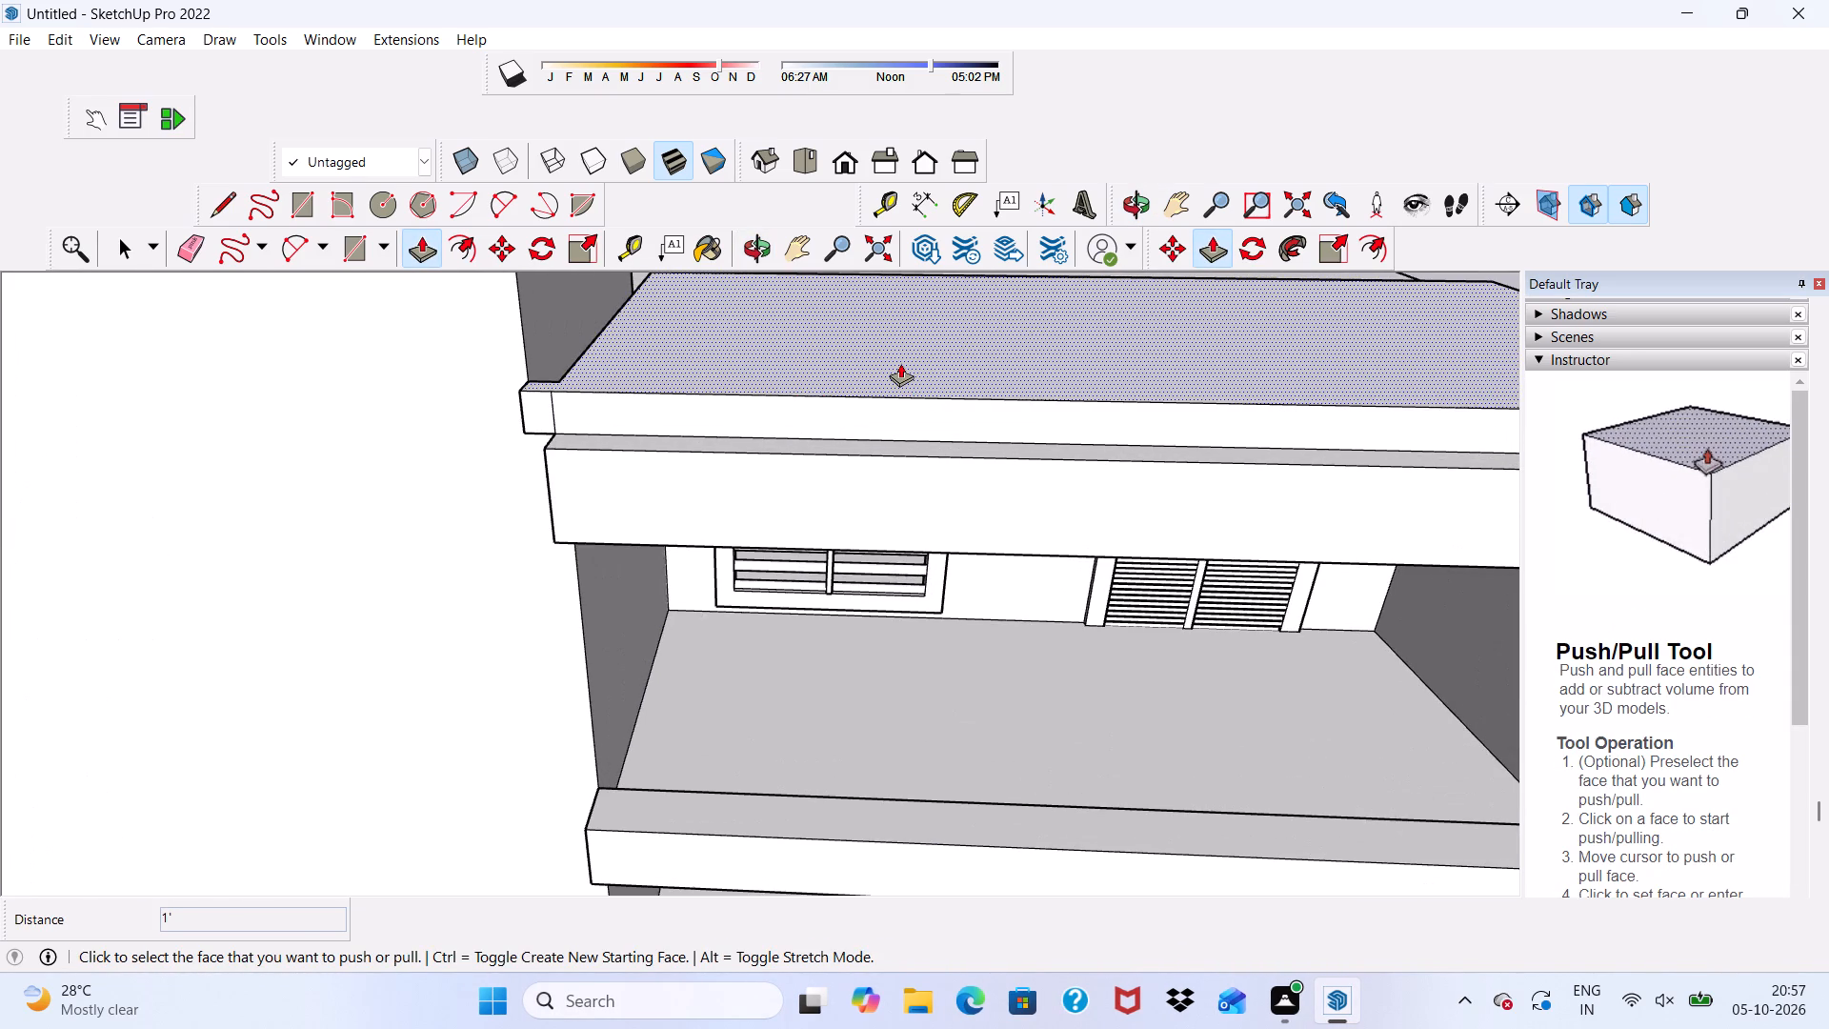
scroll(900, 363, "down", 6)
middle_click_drag(900, 359, 854, 129)
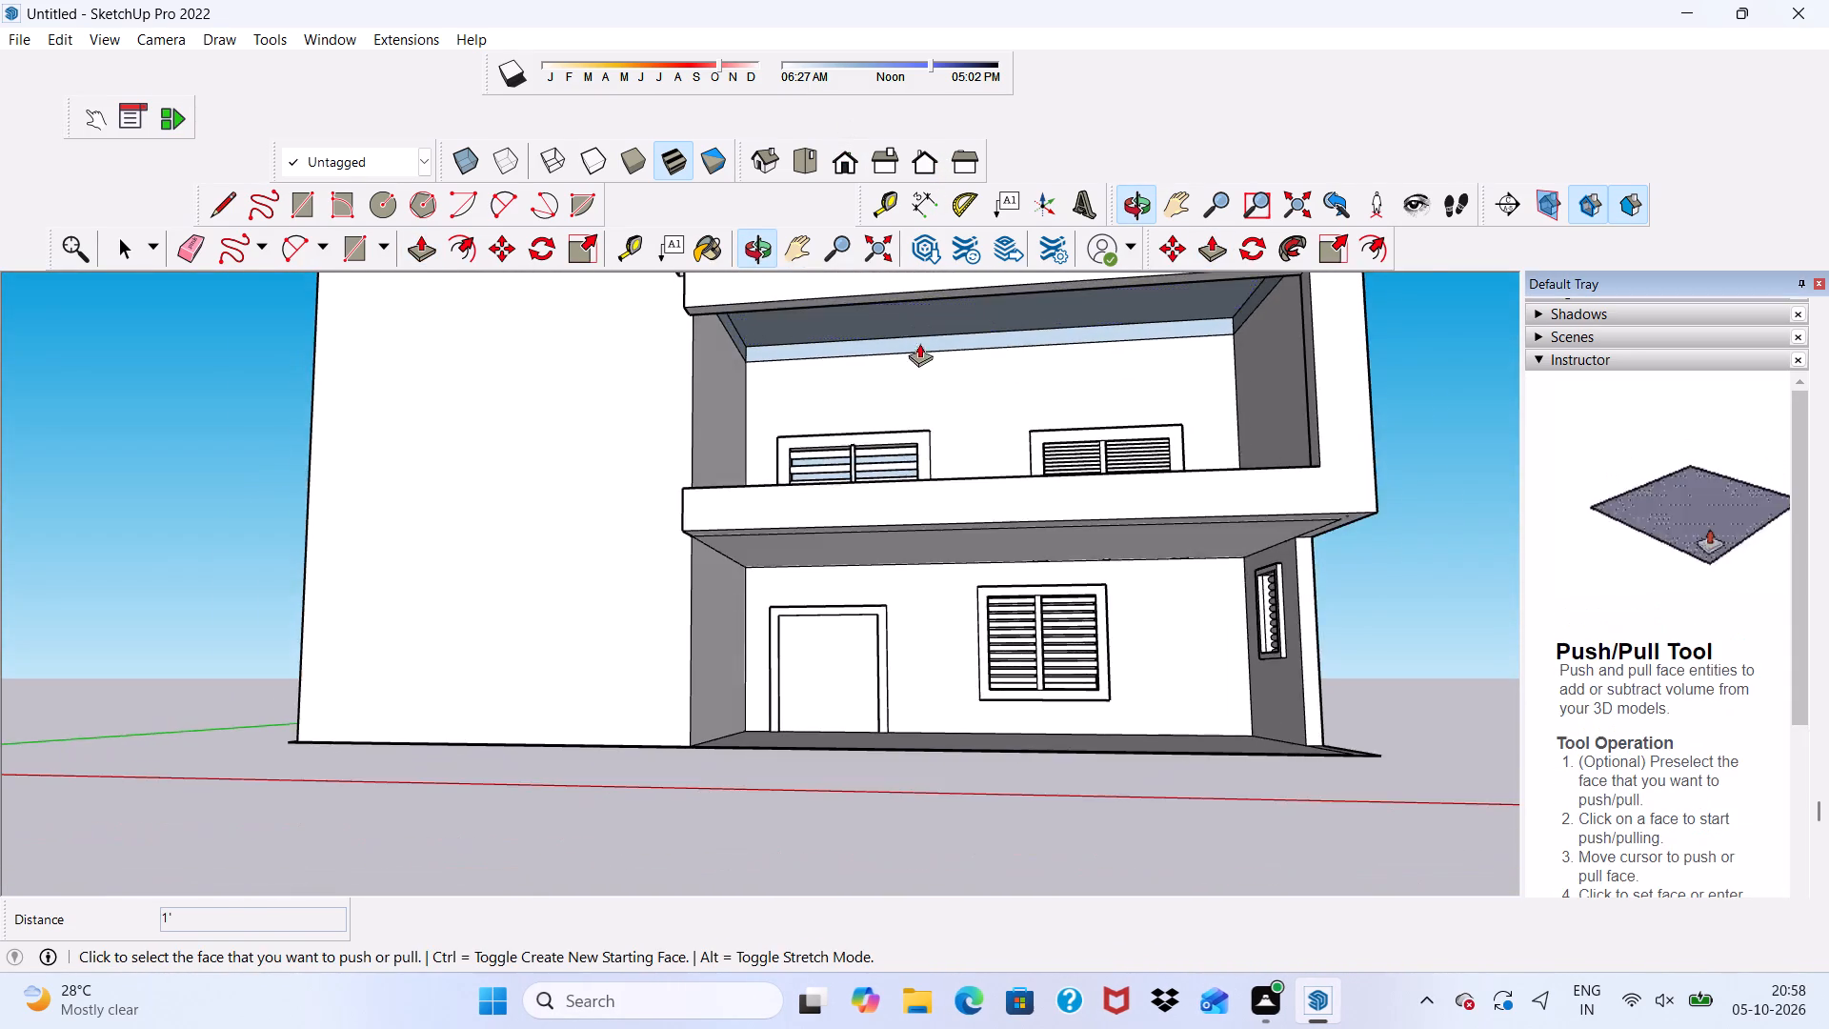
scroll(922, 346, "up", 5)
scroll(922, 346, "down", 3)
middle_click(922, 346)
scroll(919, 349, "up", 12)
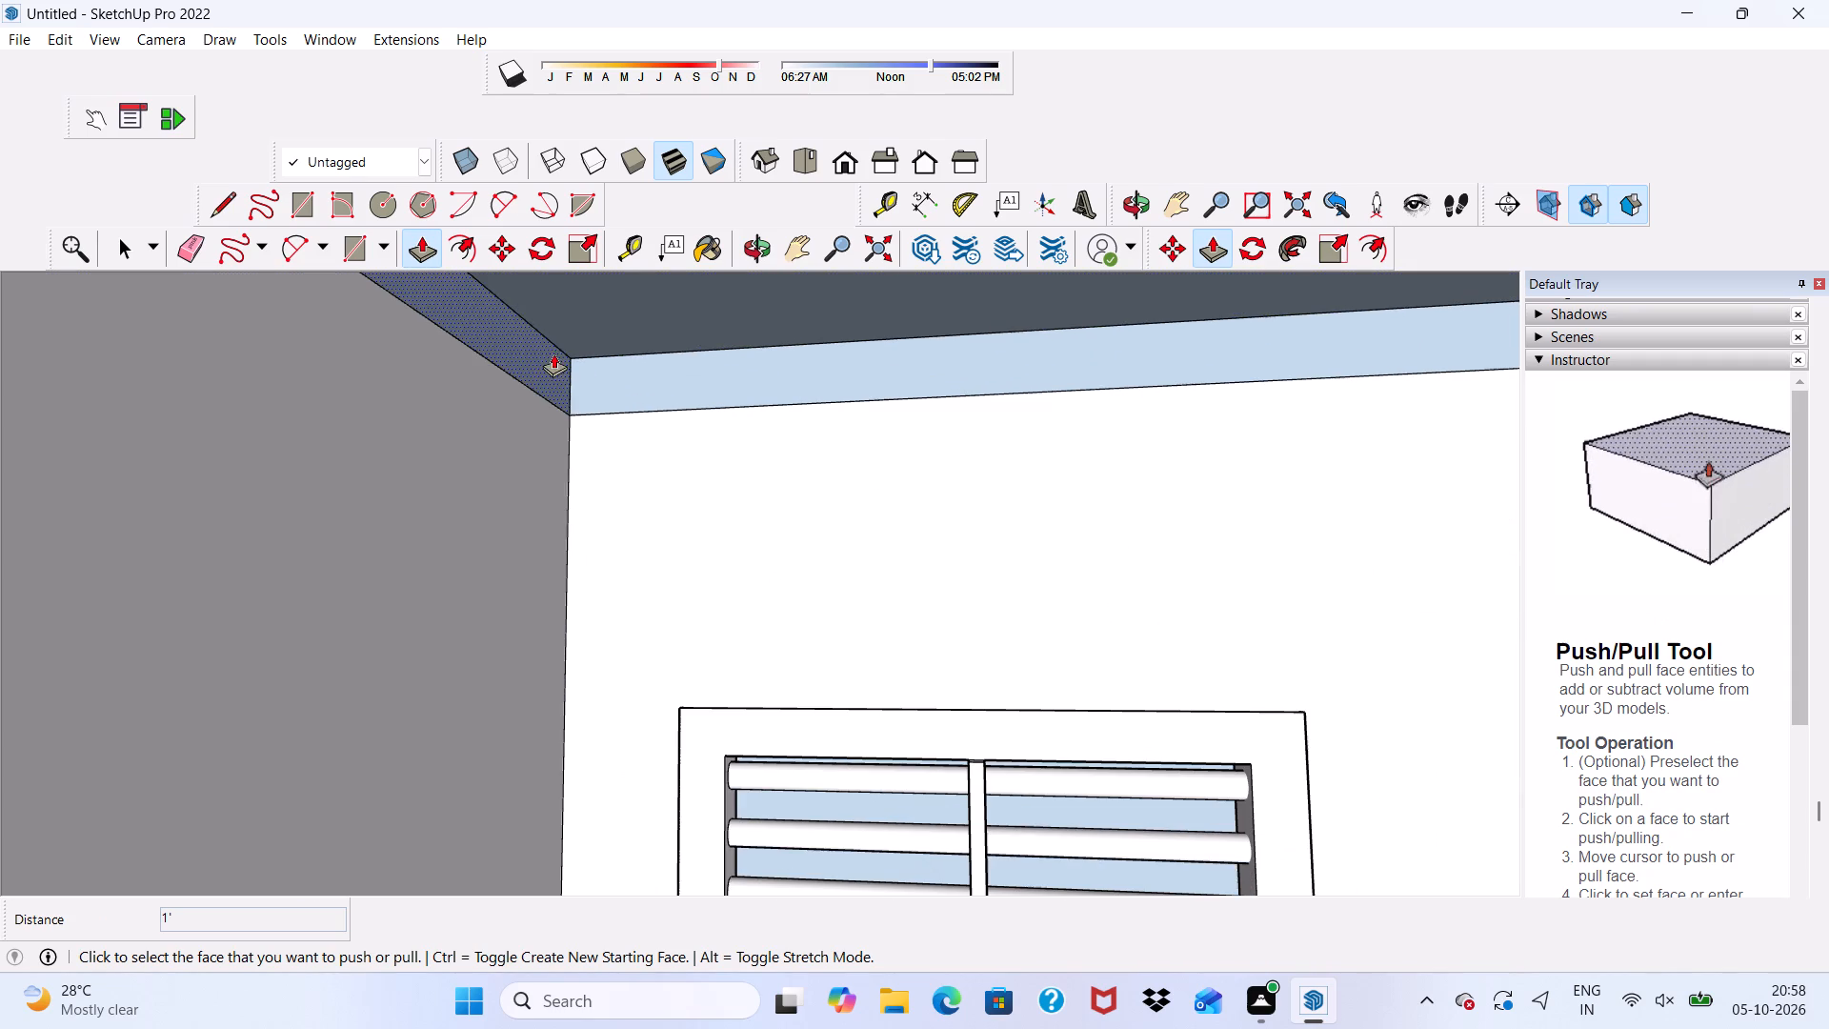
left_click(580, 312)
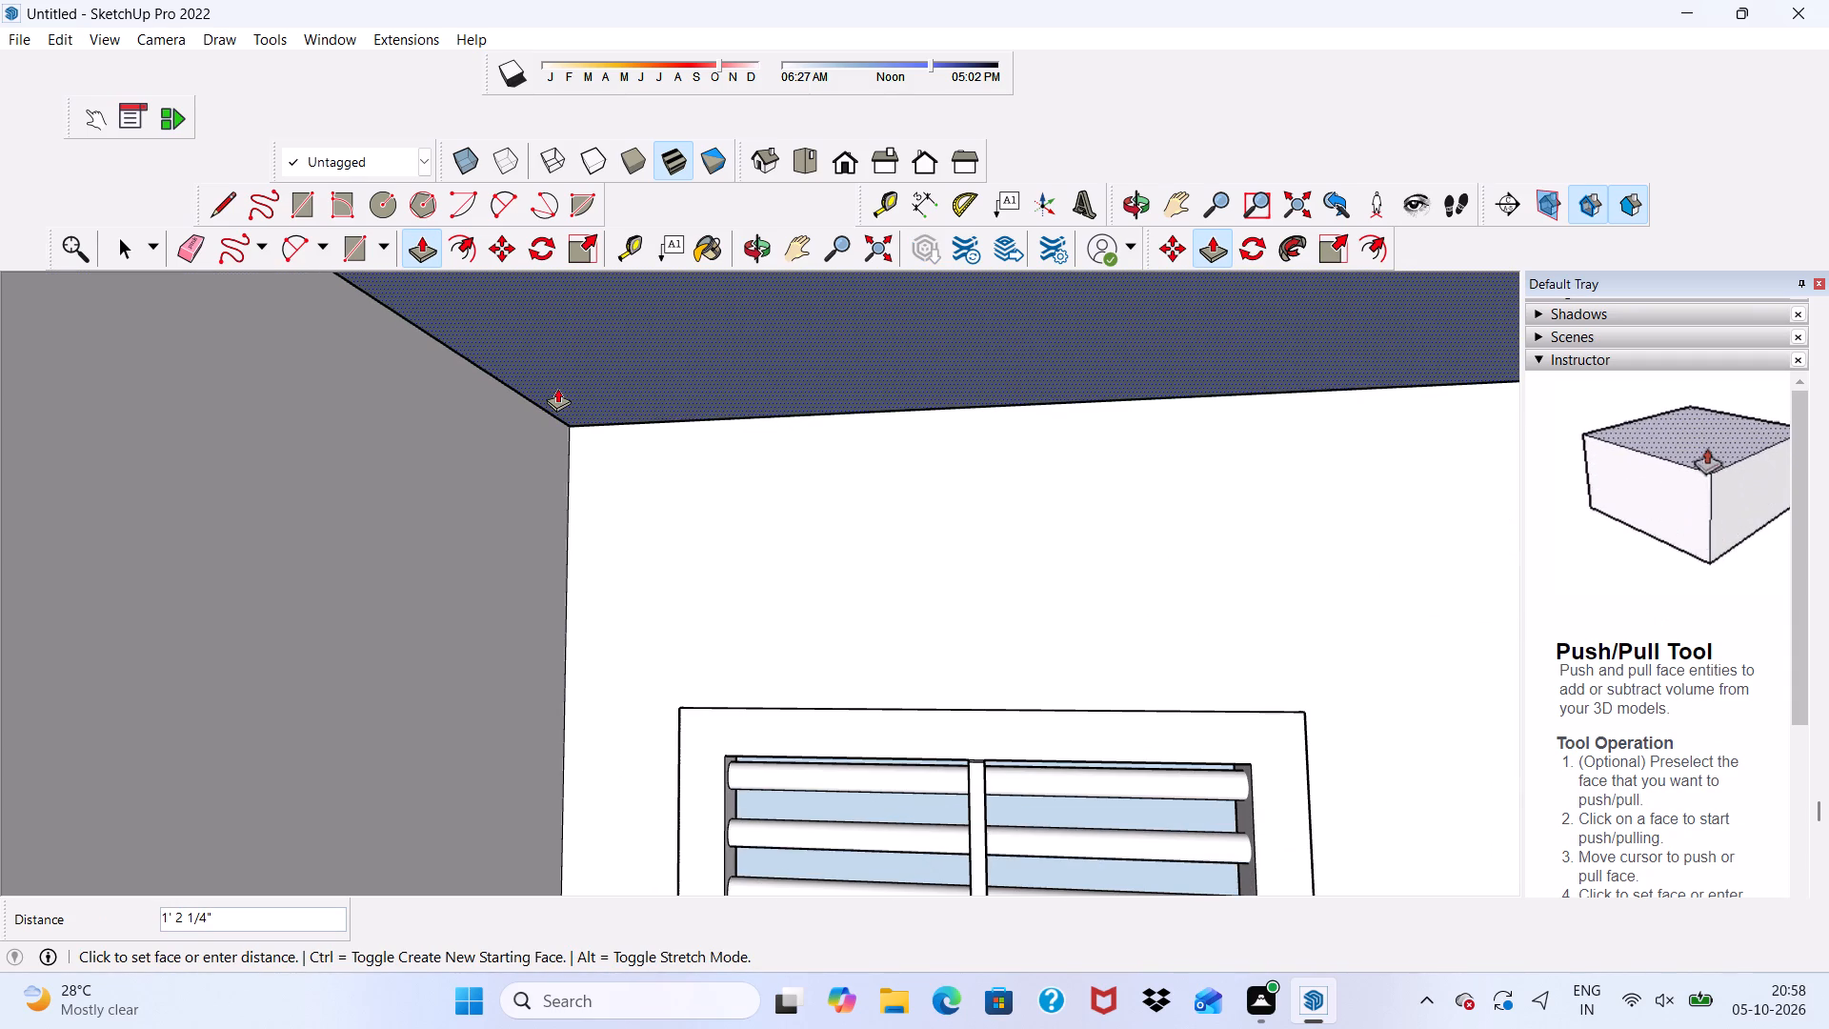
left_click(557, 388)
Push/Pull the raised slab's rear face back across the main roof to the building's rear edge.
scroll(557, 388, "down", 5)
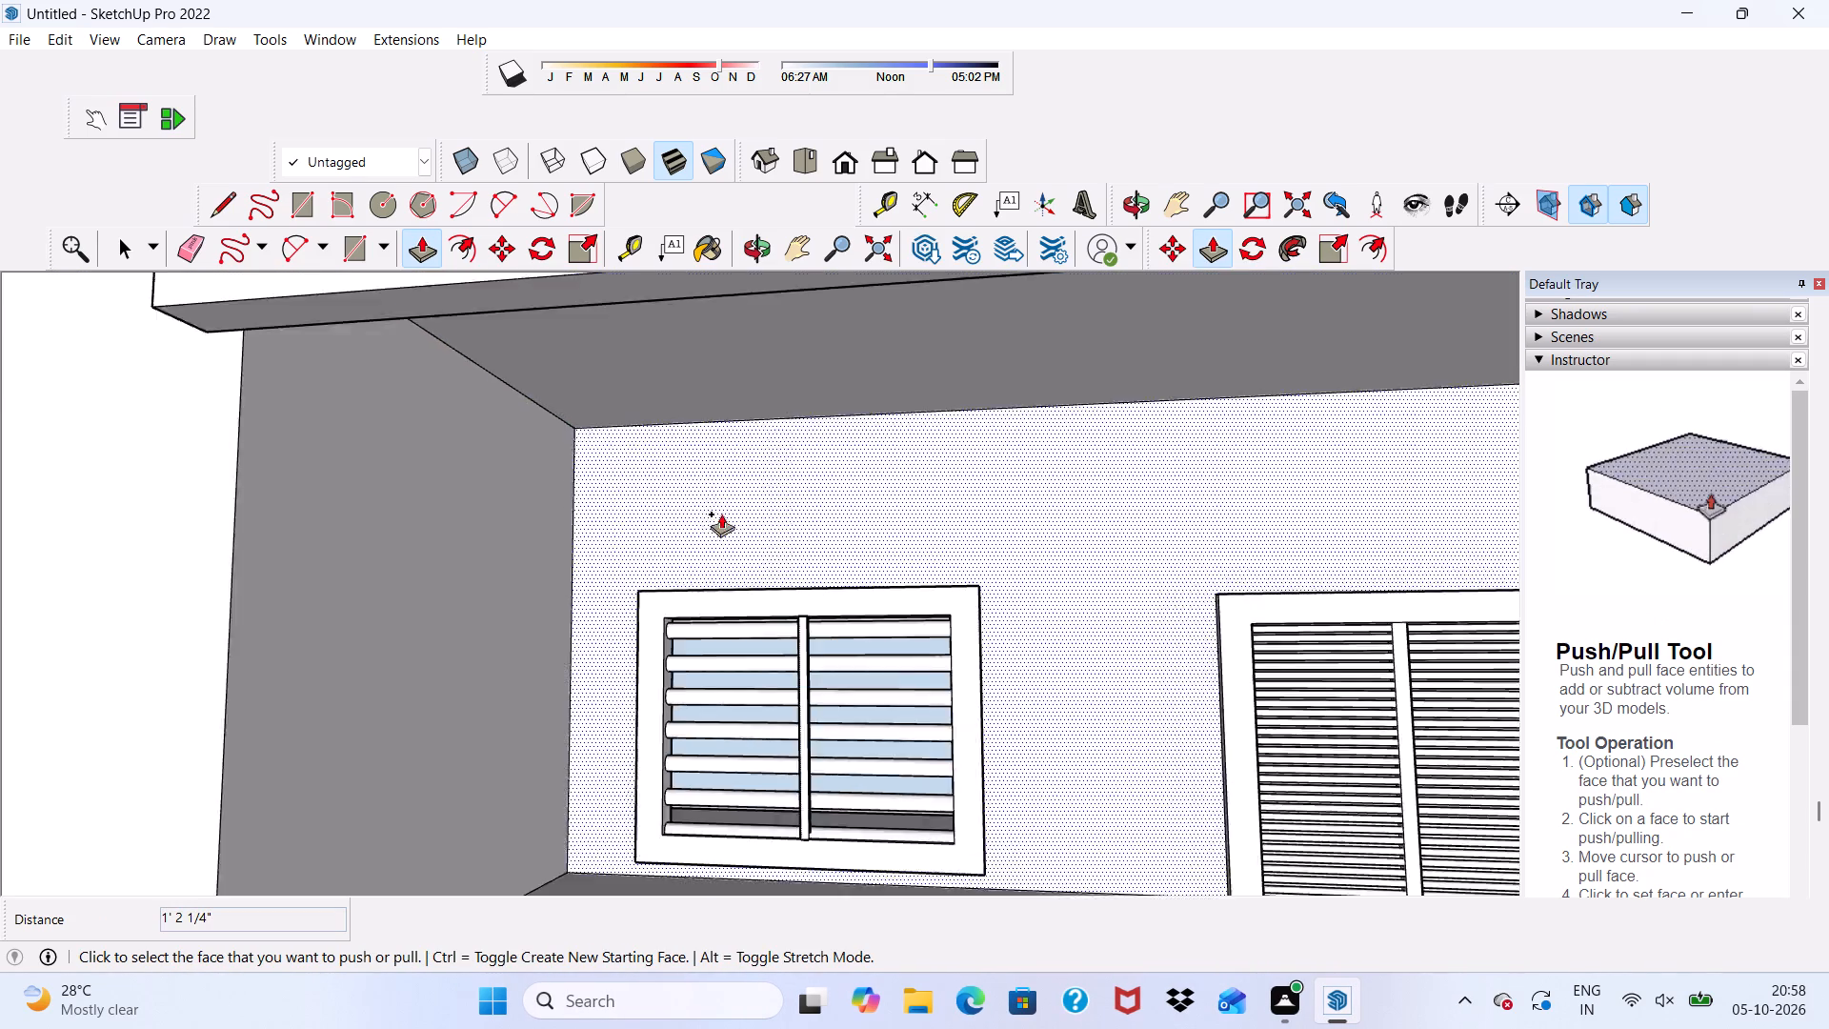
scroll(721, 514, "down", 7)
middle_click_drag(729, 492, 747, 651)
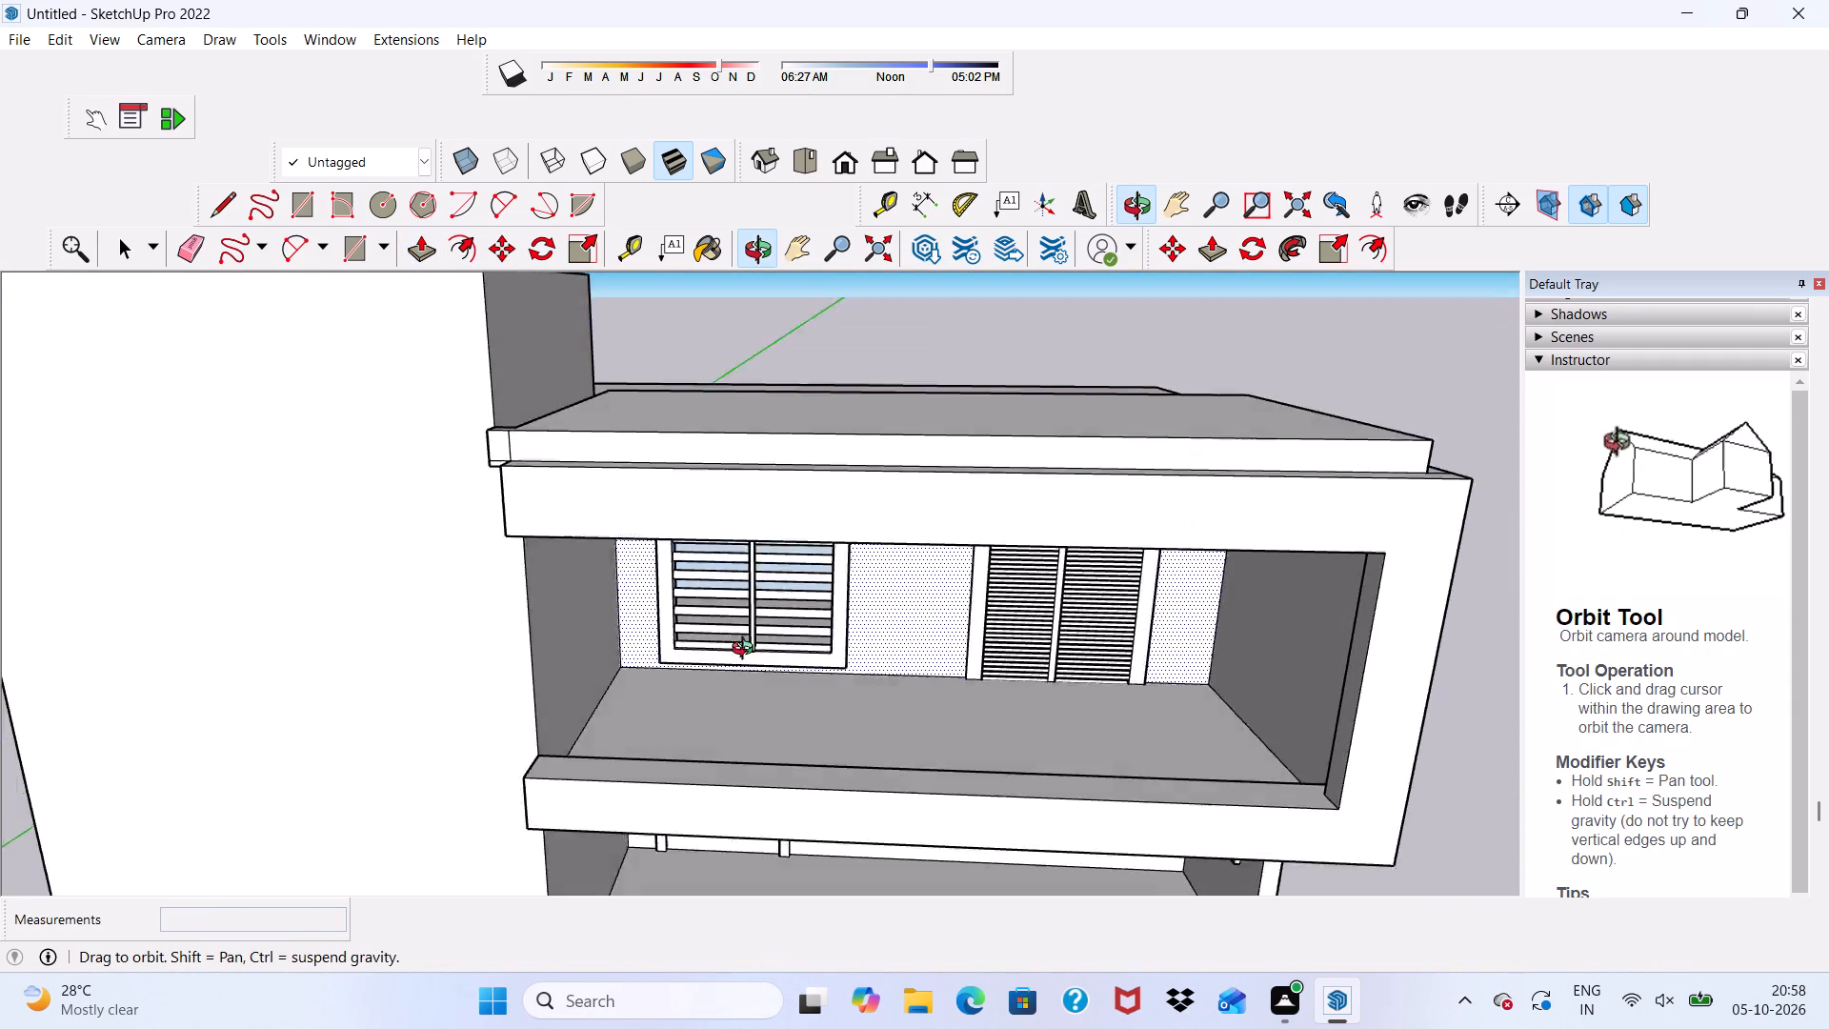
middle_click_drag(747, 651, 654, 750)
scroll(649, 454, "up", 5)
scroll(494, 529, "down", 6)
scroll(822, 518, "up", 1)
scroll(842, 535, "down", 6)
middle_click_drag(950, 535, 950, 535)
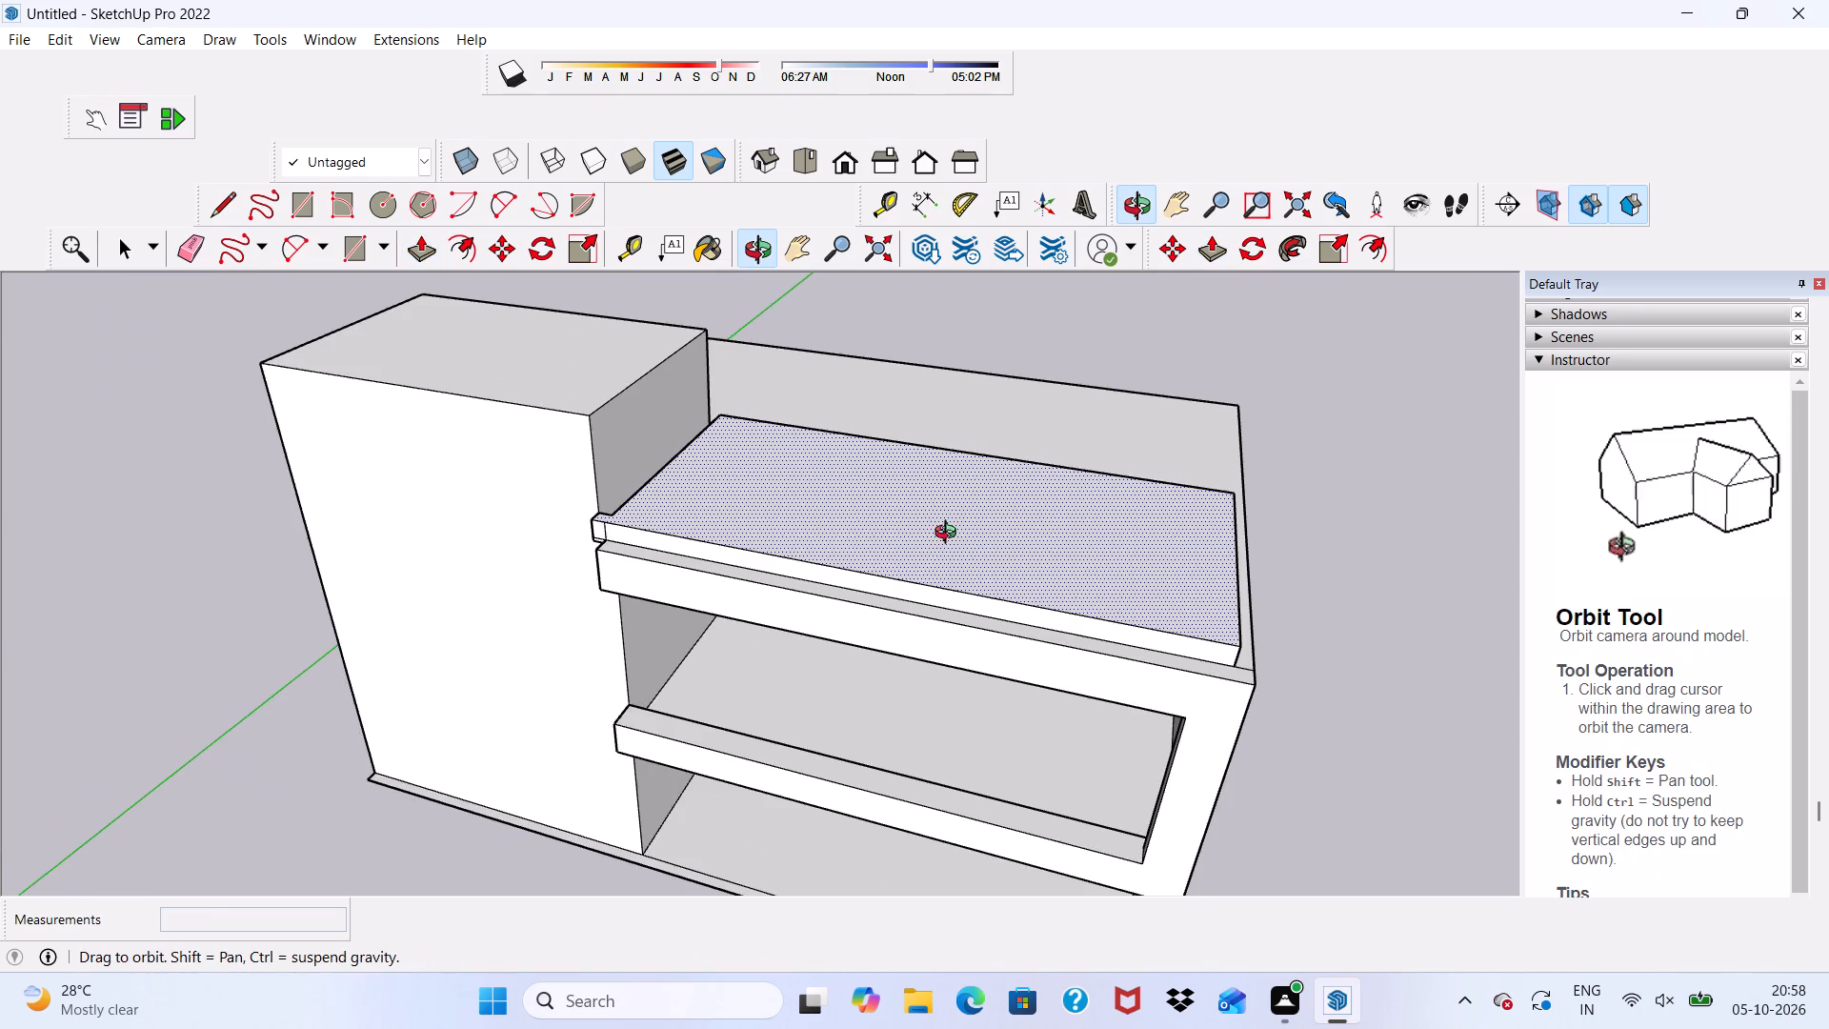
middle_click_drag(950, 535, 306, 445)
scroll(798, 688, "up", 8)
left_click(553, 518)
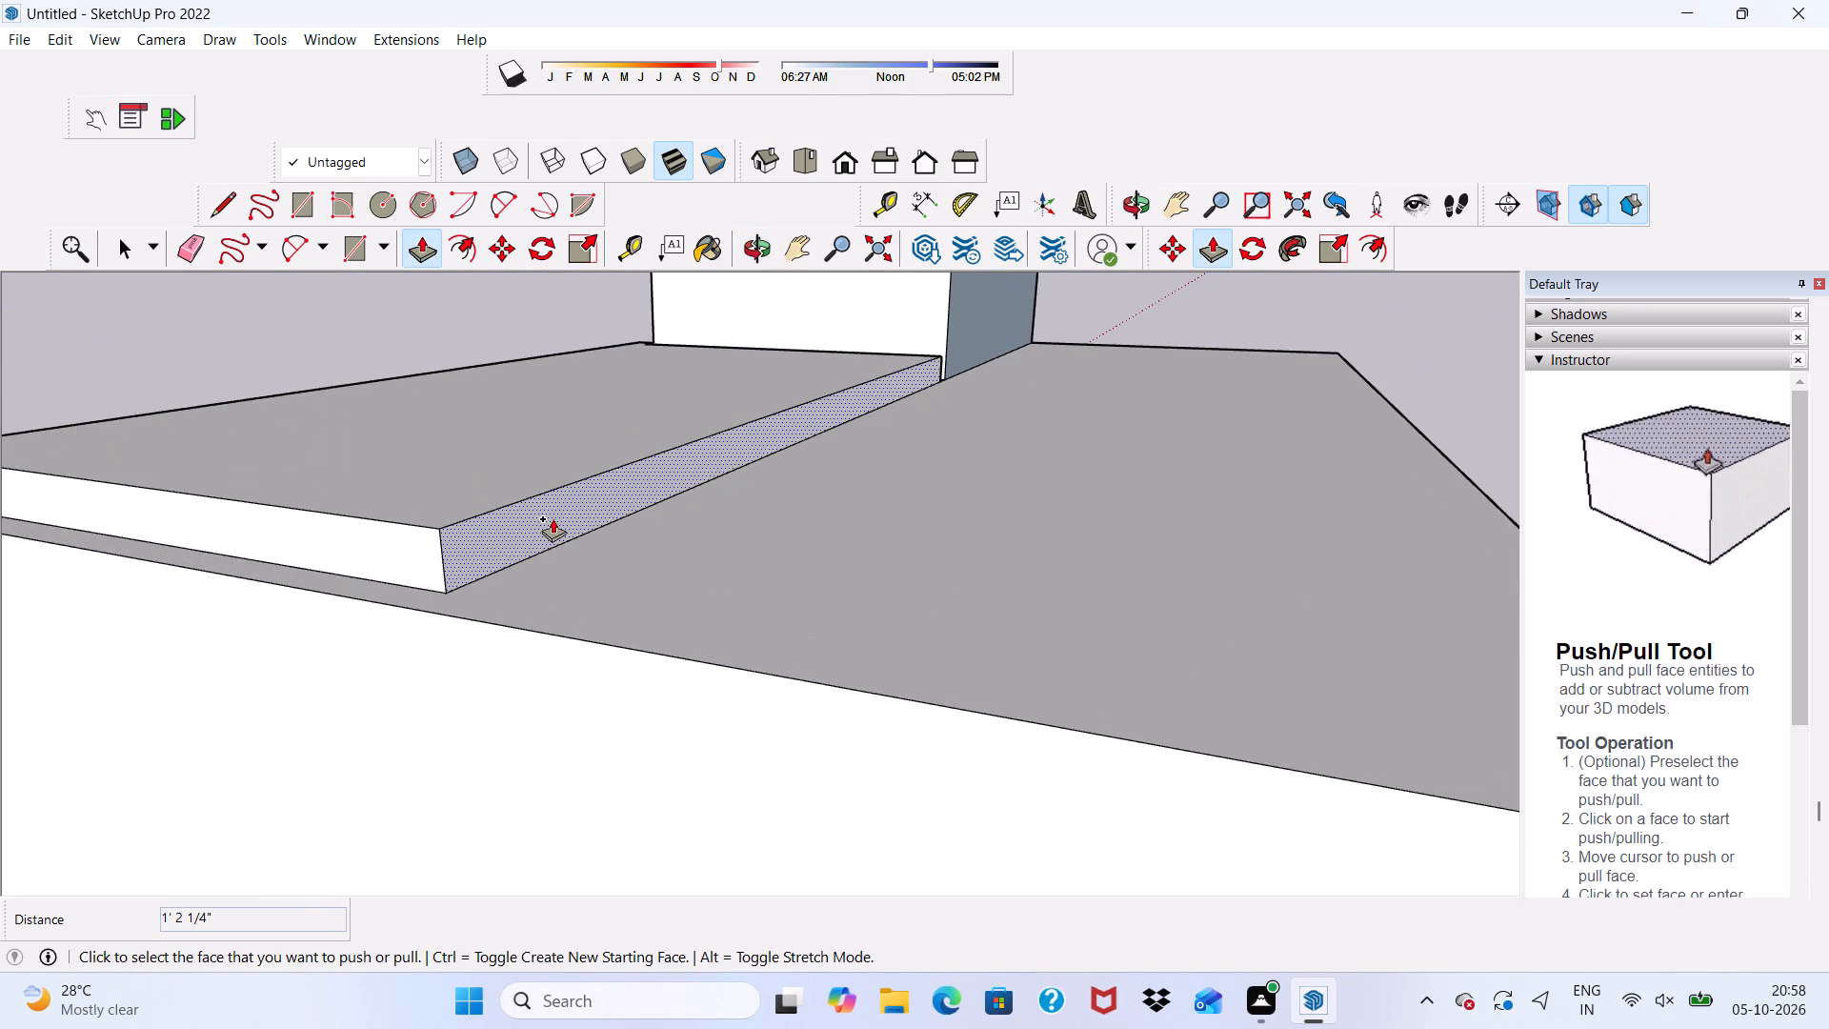
scroll(823, 573, "down", 4)
scroll(1219, 521, "down", 2)
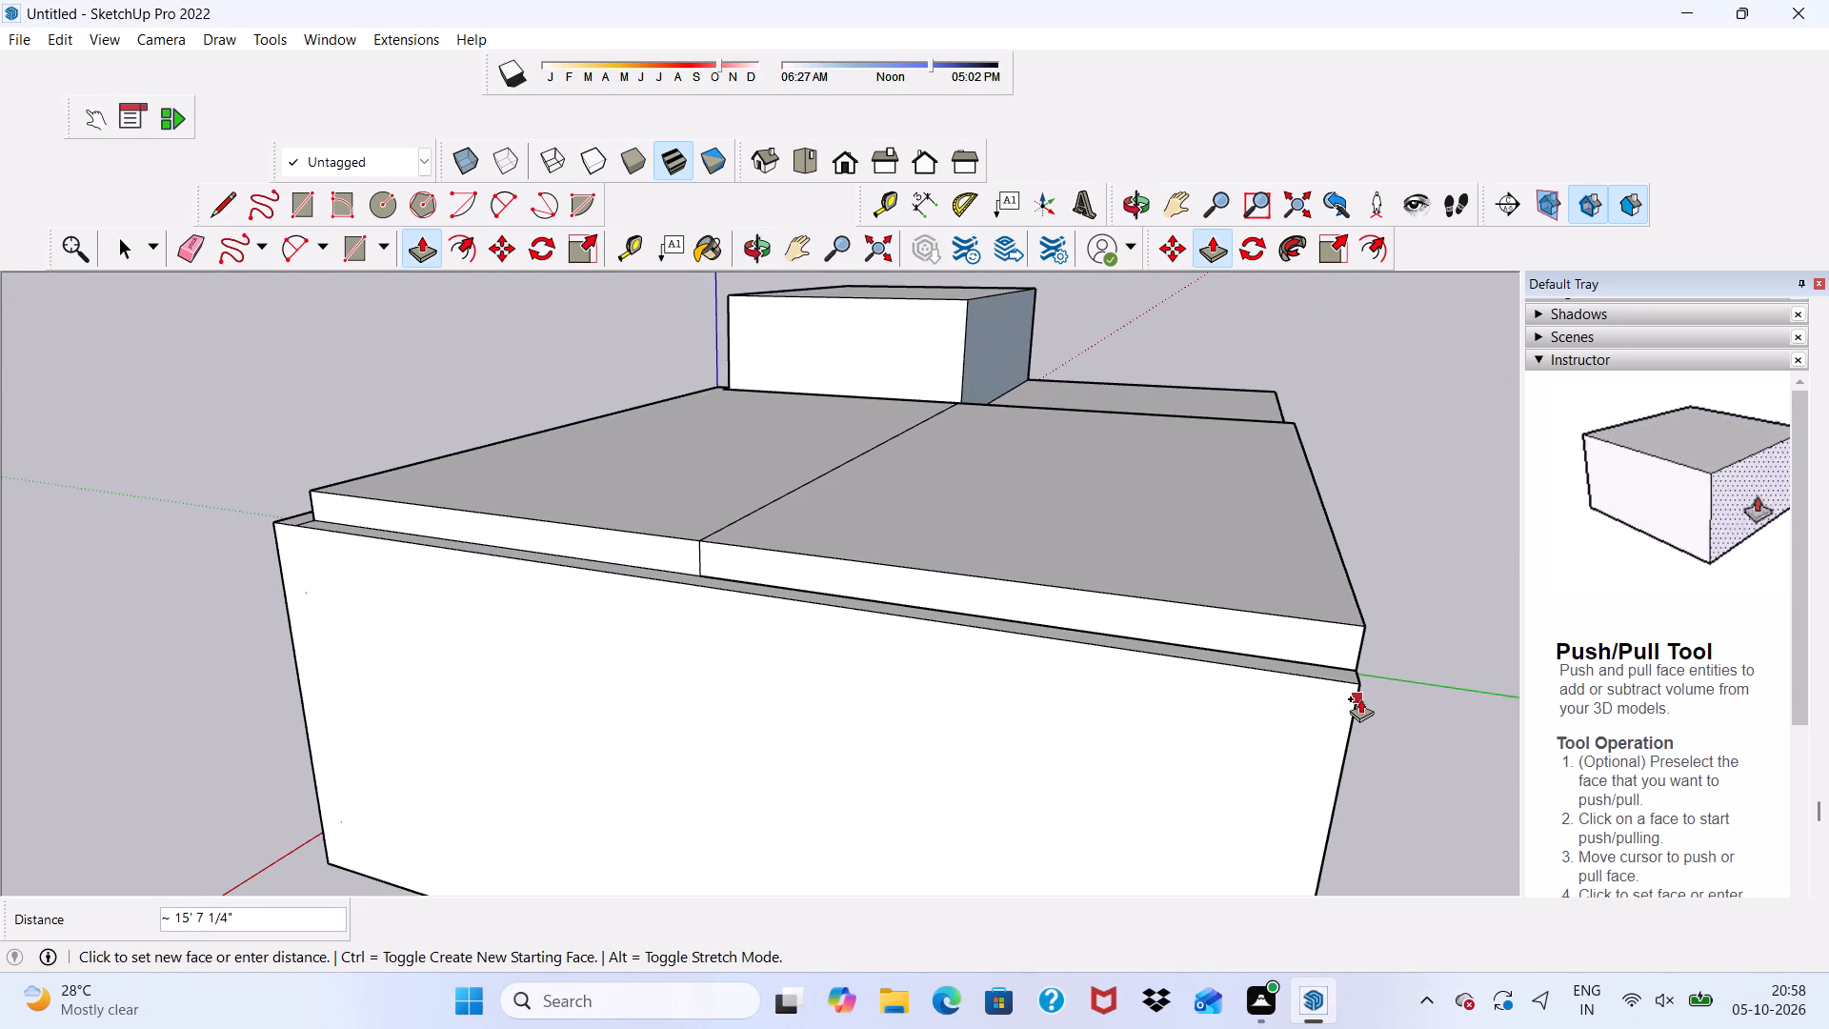
scroll(1360, 698, "up", 1)
left_click(1360, 695)
Push/Pull the side face of the raised slab's rear section outward, flush with the side wall below.
scroll(1173, 608, "up", 3)
left_click(1136, 611)
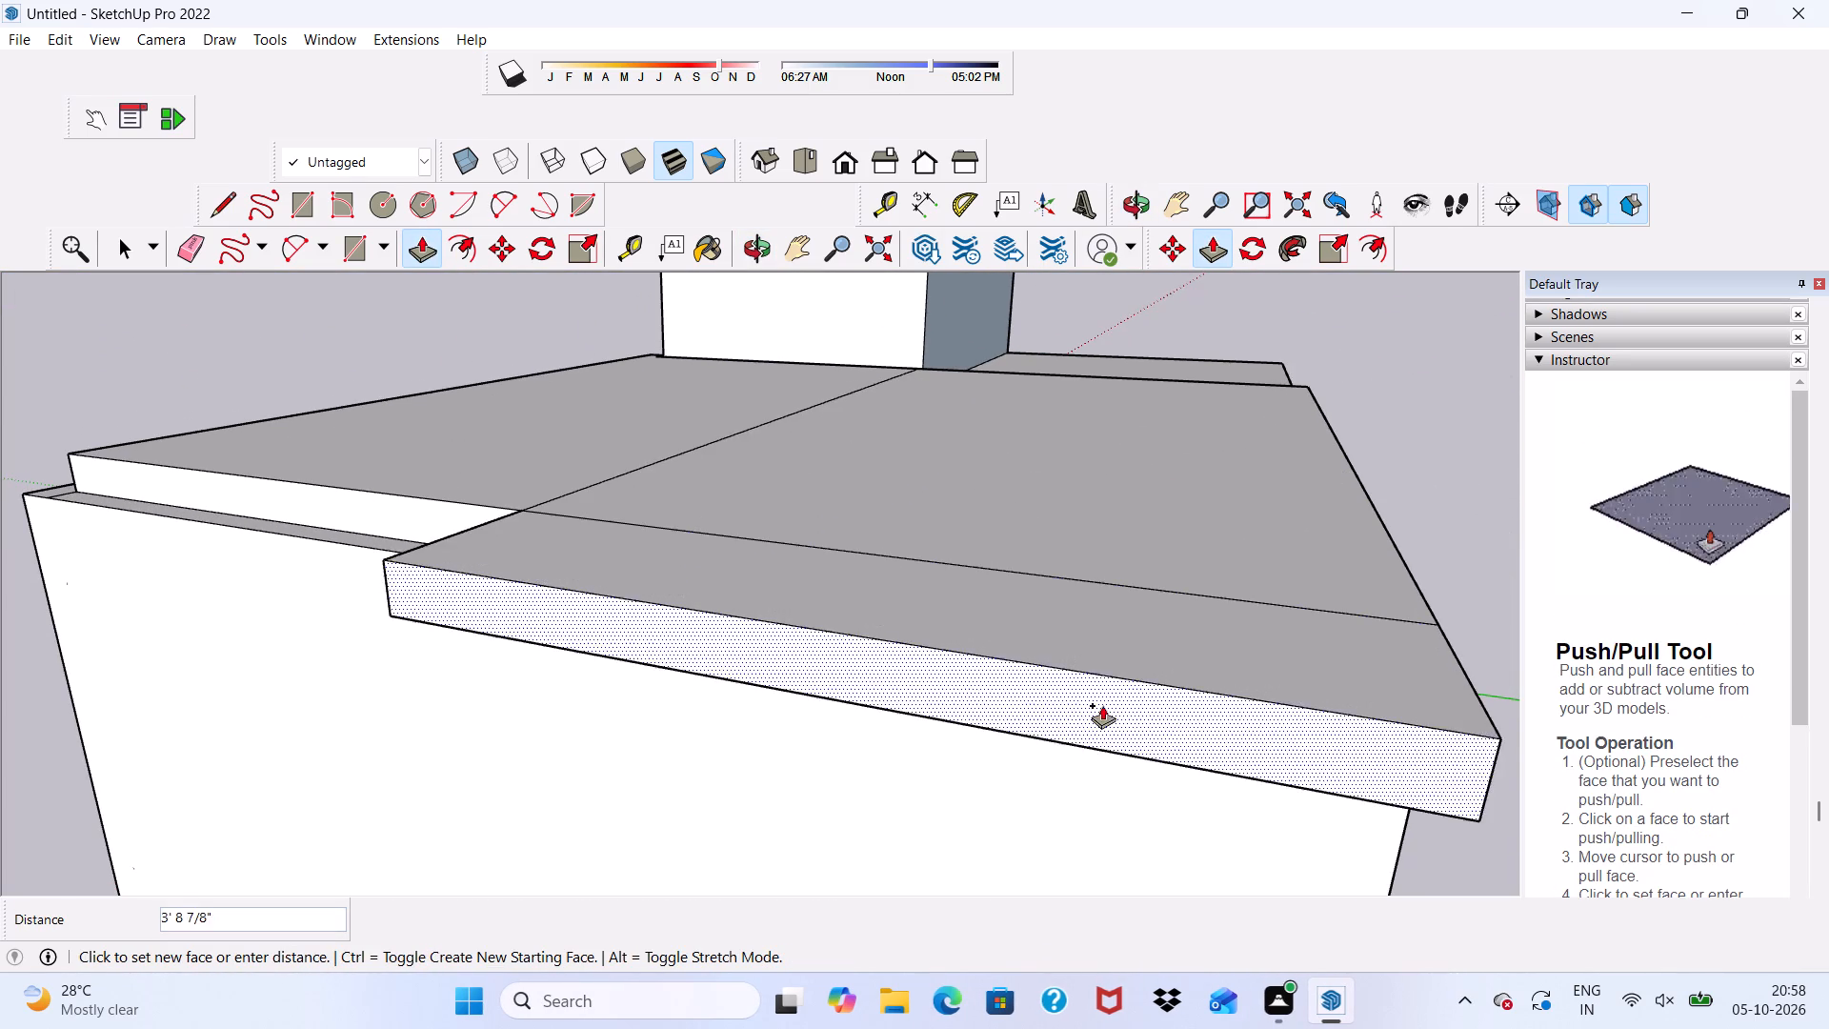
scroll(386, 478, "down", 5)
scroll(336, 493, "up", 1)
left_click(344, 539)
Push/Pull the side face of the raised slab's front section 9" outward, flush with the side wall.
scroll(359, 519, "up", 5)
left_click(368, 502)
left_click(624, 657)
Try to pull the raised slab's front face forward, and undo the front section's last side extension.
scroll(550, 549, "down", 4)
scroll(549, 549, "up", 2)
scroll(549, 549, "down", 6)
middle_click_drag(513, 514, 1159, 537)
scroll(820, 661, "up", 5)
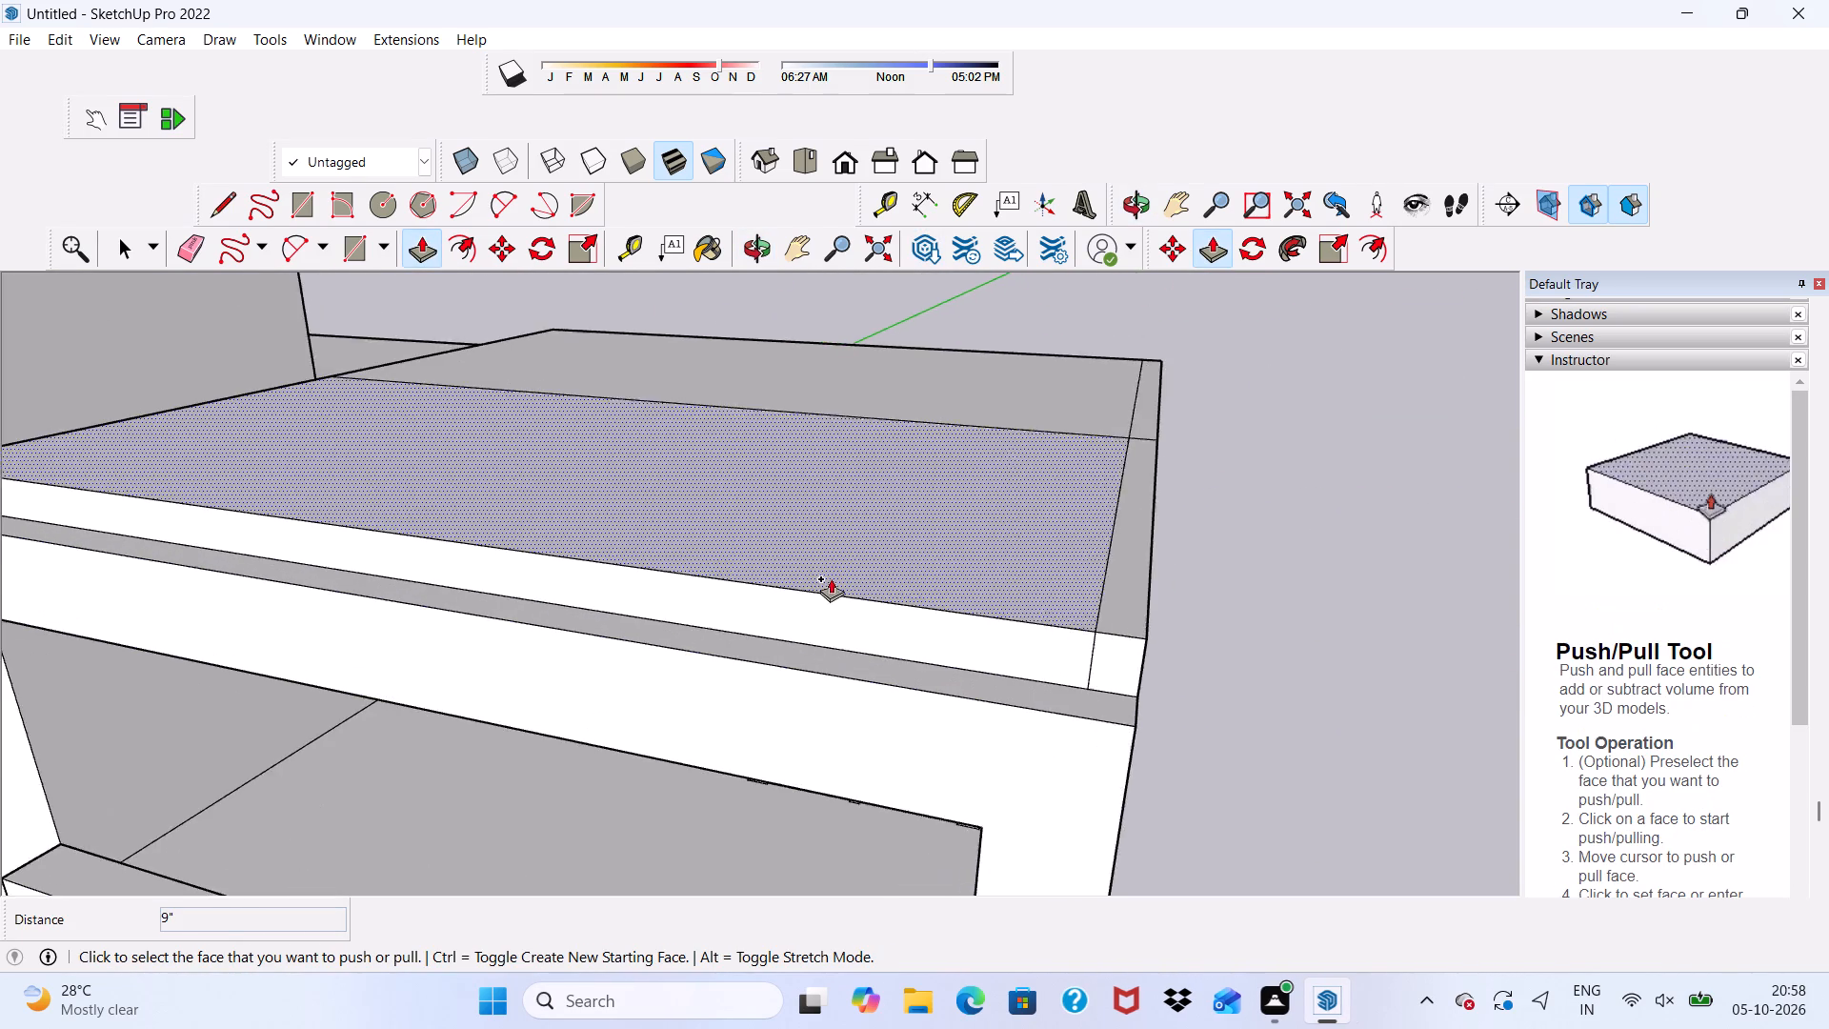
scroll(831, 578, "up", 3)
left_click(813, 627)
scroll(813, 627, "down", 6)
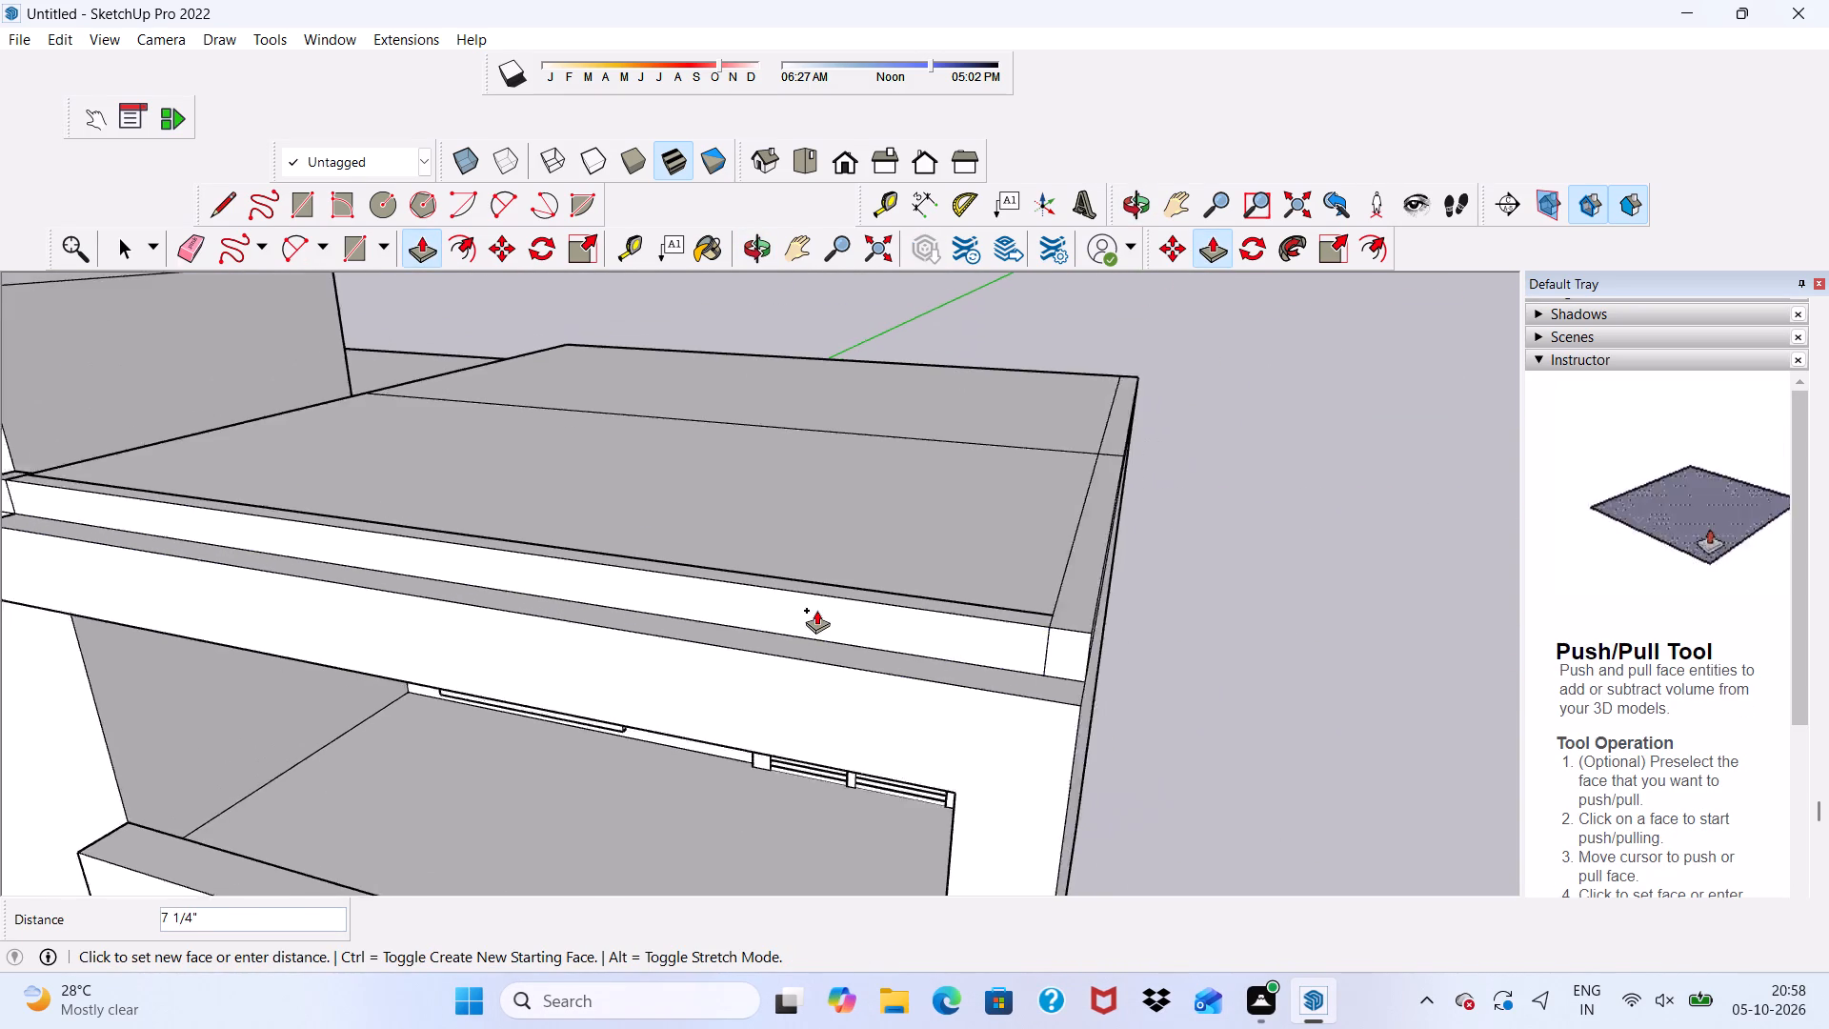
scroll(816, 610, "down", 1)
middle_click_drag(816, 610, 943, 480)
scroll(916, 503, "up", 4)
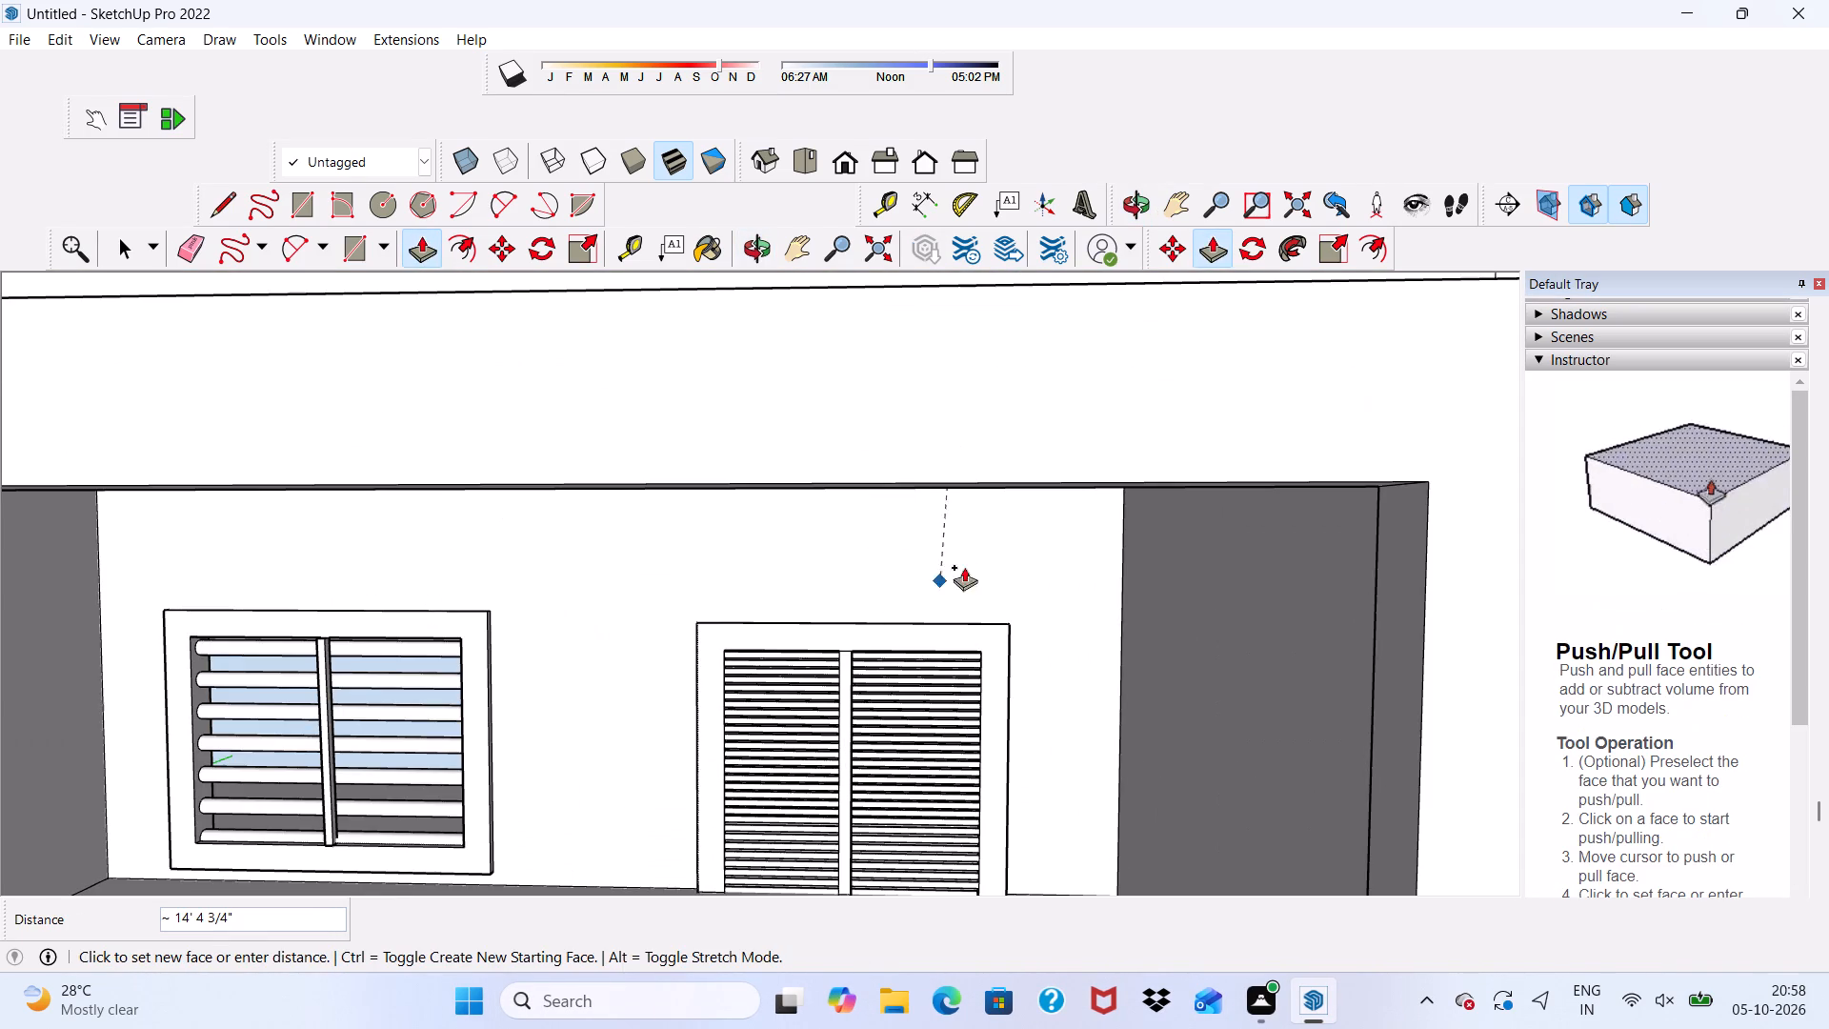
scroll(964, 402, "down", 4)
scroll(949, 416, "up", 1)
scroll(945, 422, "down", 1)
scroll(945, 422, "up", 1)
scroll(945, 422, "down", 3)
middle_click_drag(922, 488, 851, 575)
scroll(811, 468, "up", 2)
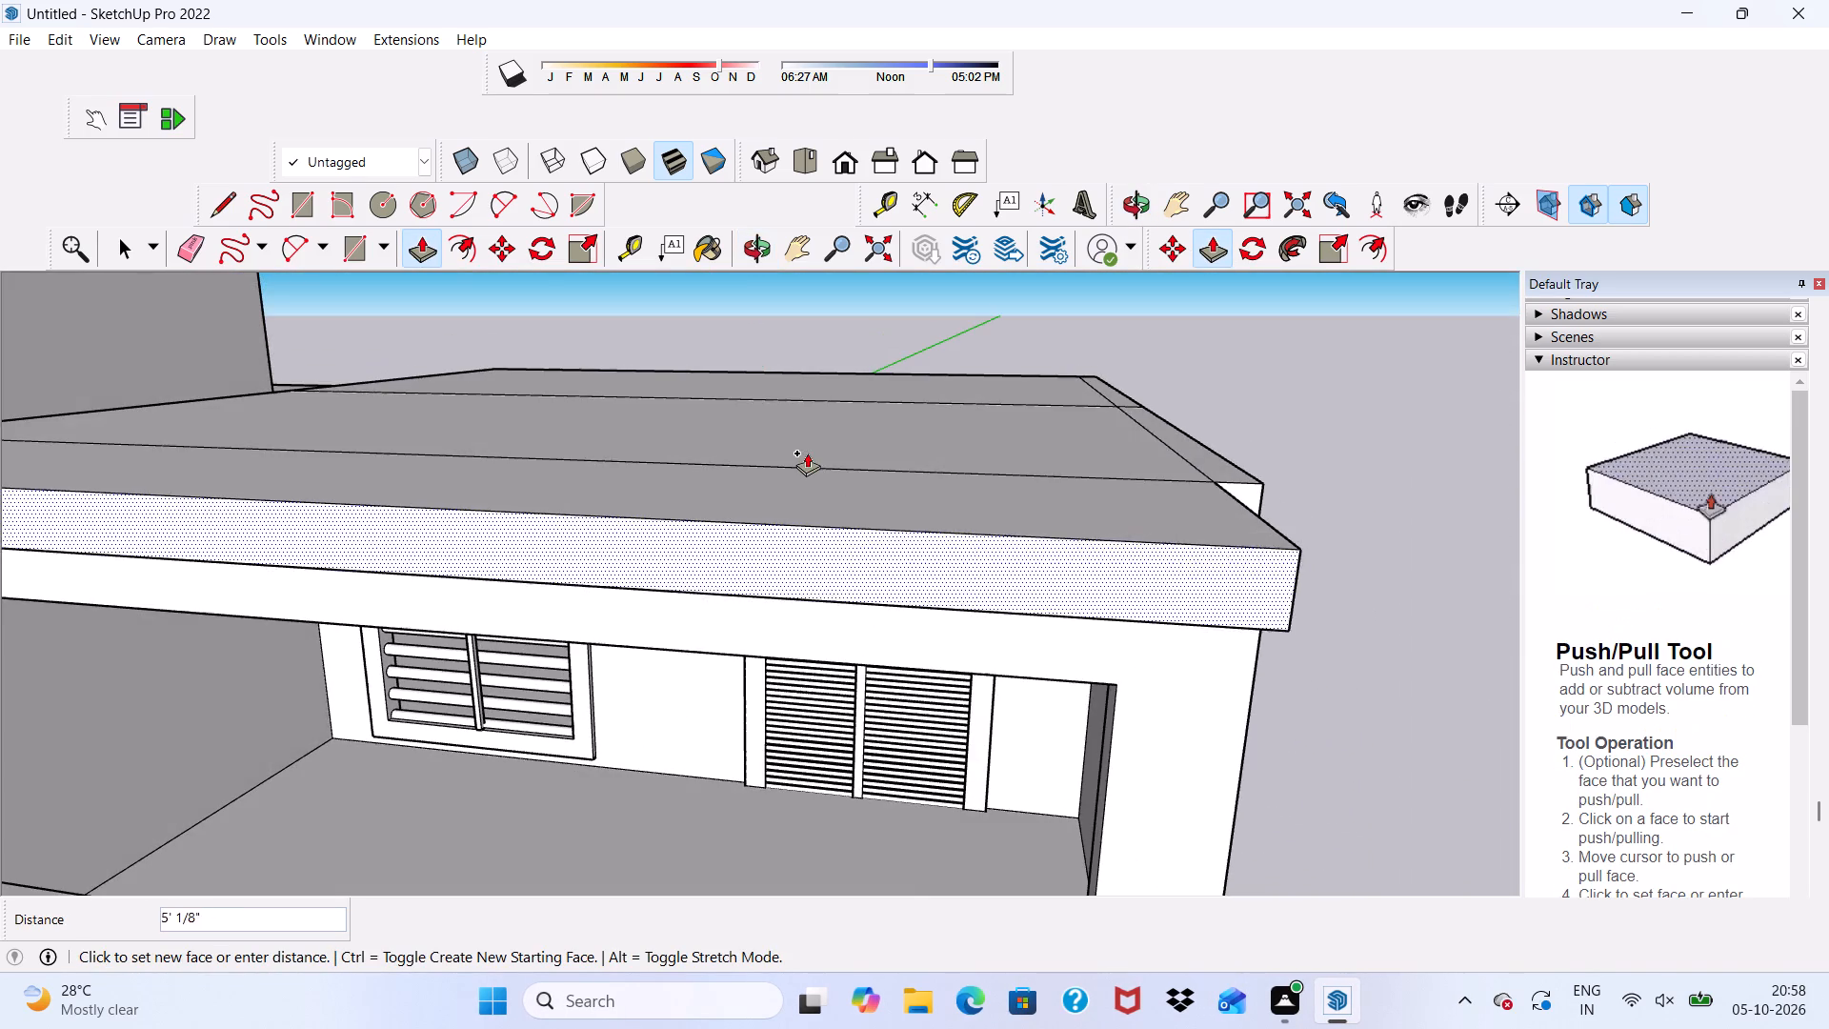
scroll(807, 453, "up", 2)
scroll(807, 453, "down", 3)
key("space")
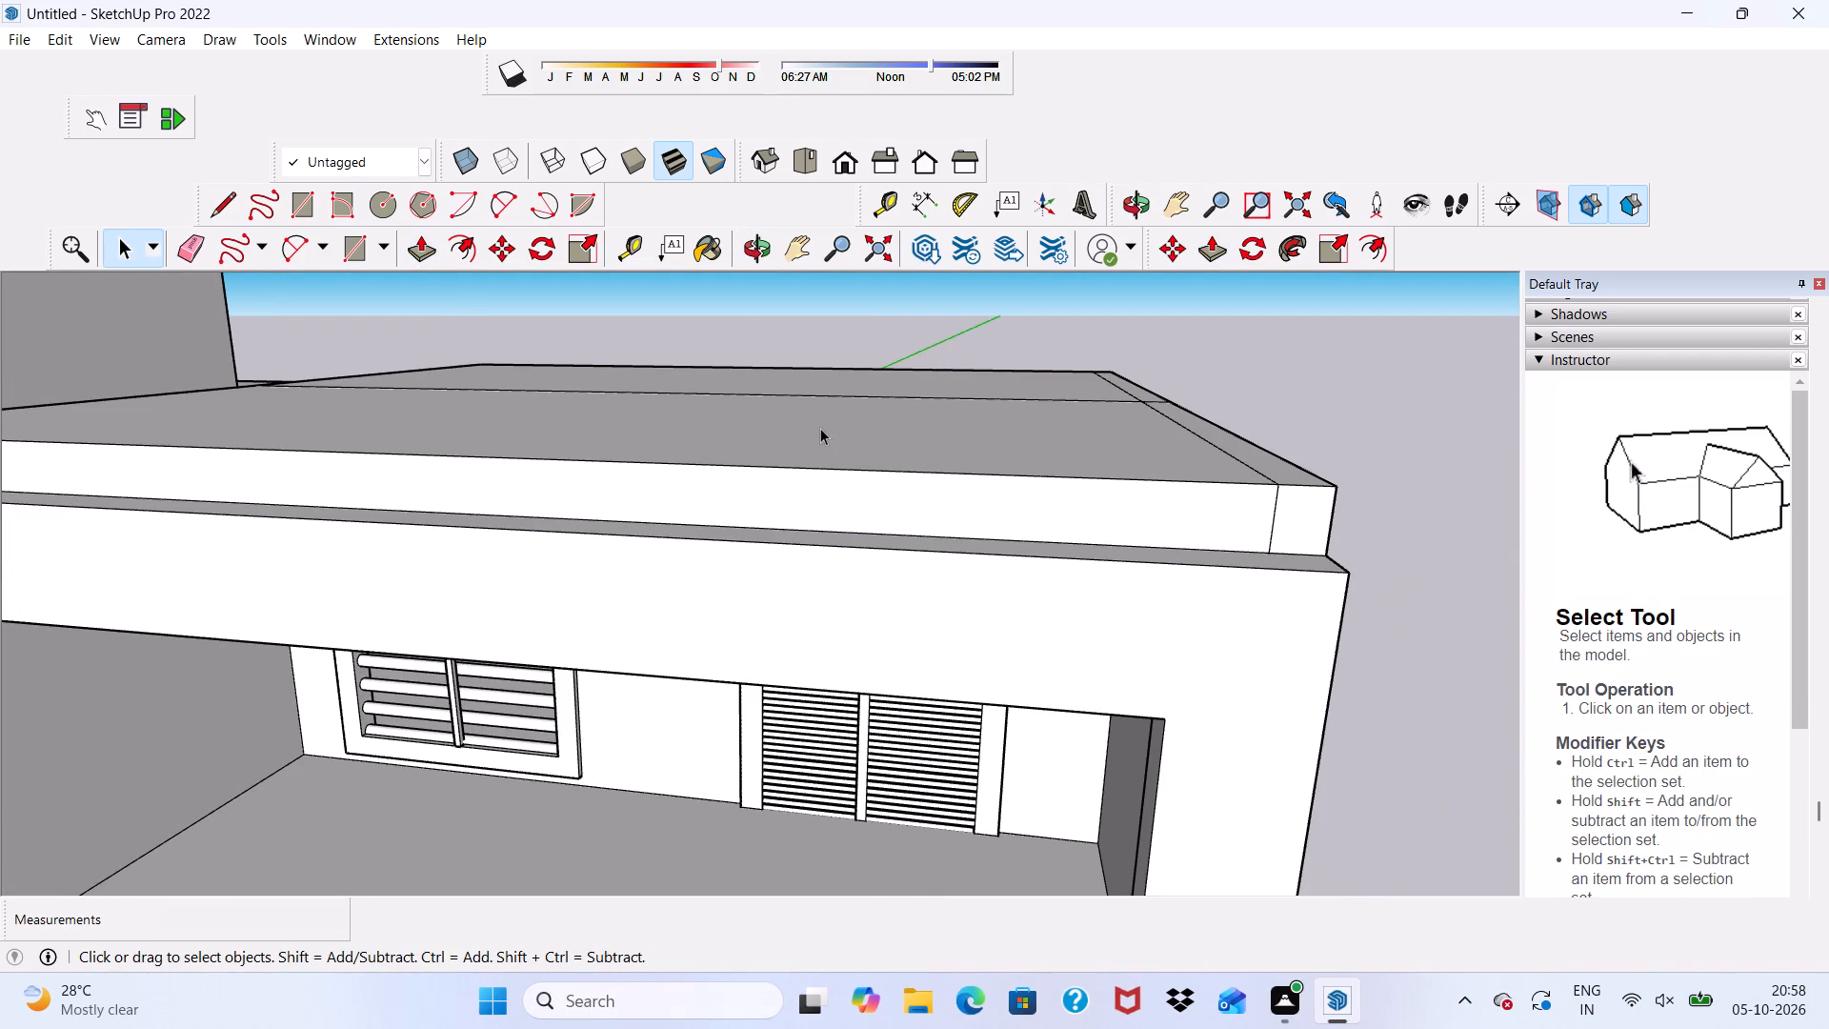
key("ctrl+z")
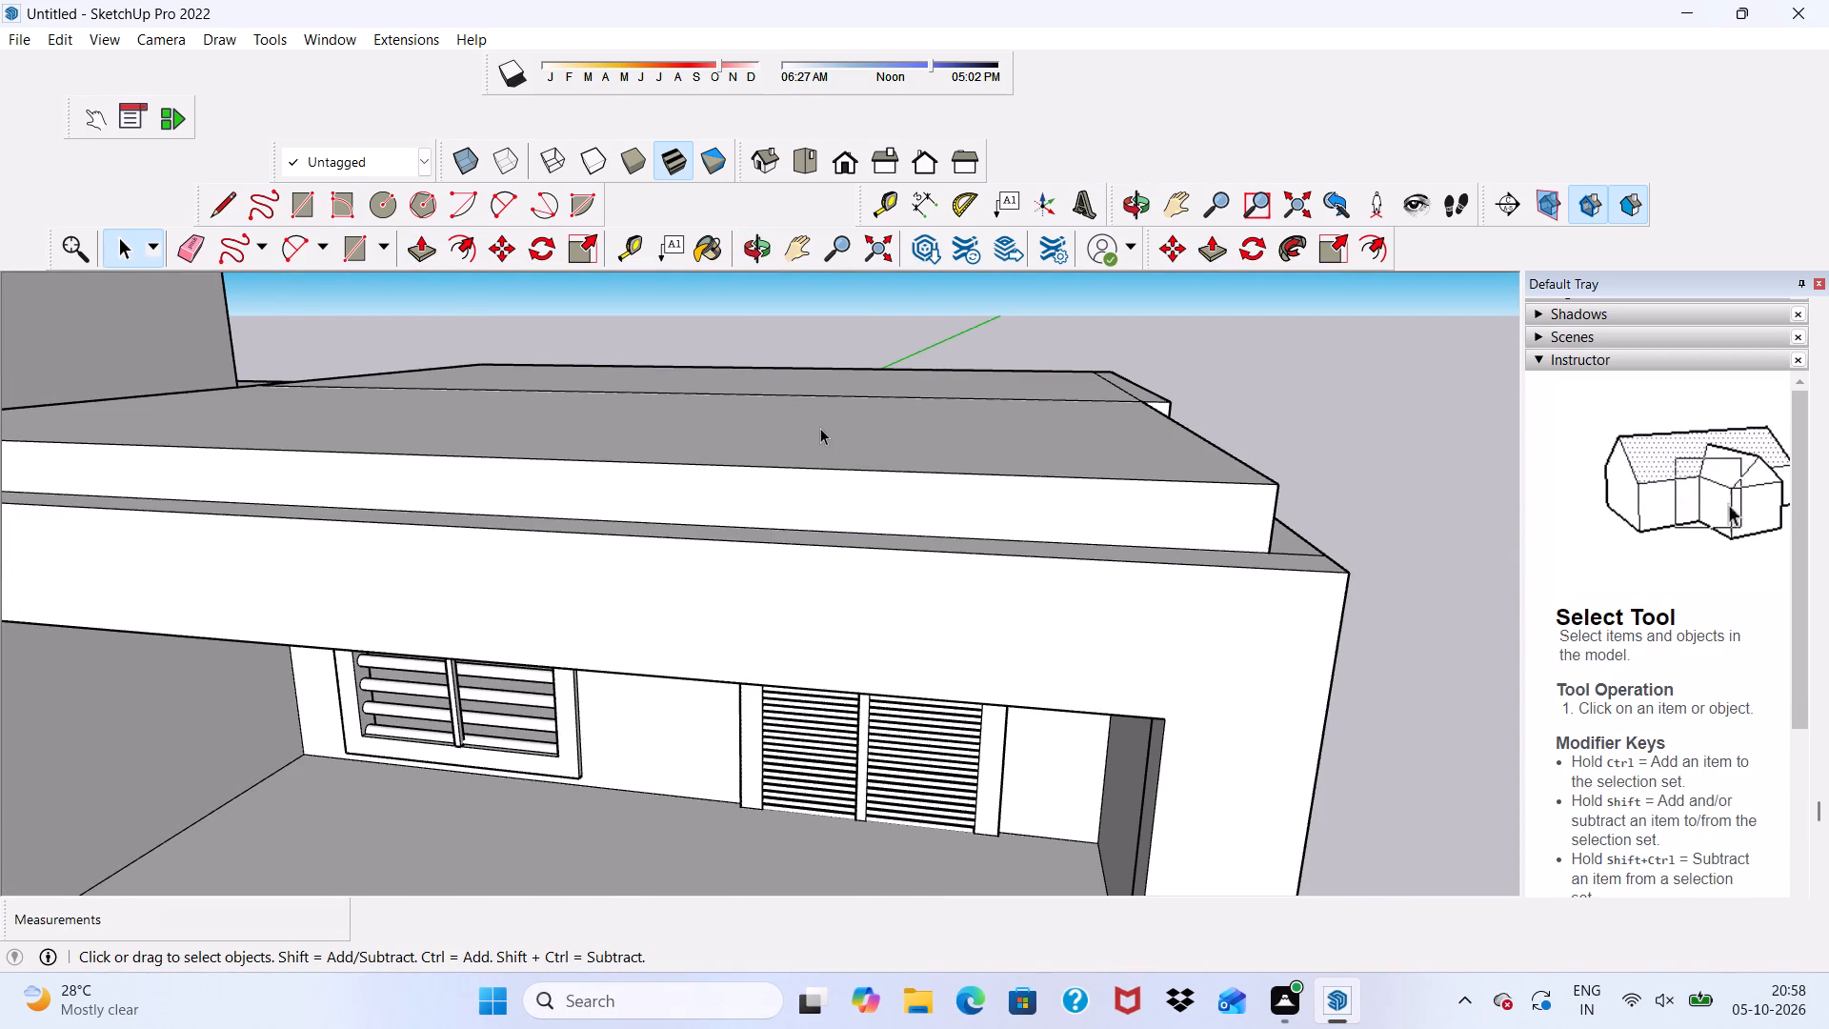
Push/Pull the recessed side face of the raised slab's front section 9" outward, flush with the side wall.
scroll(909, 443, "down", 10)
middle_click_drag(1181, 576, 1056, 605)
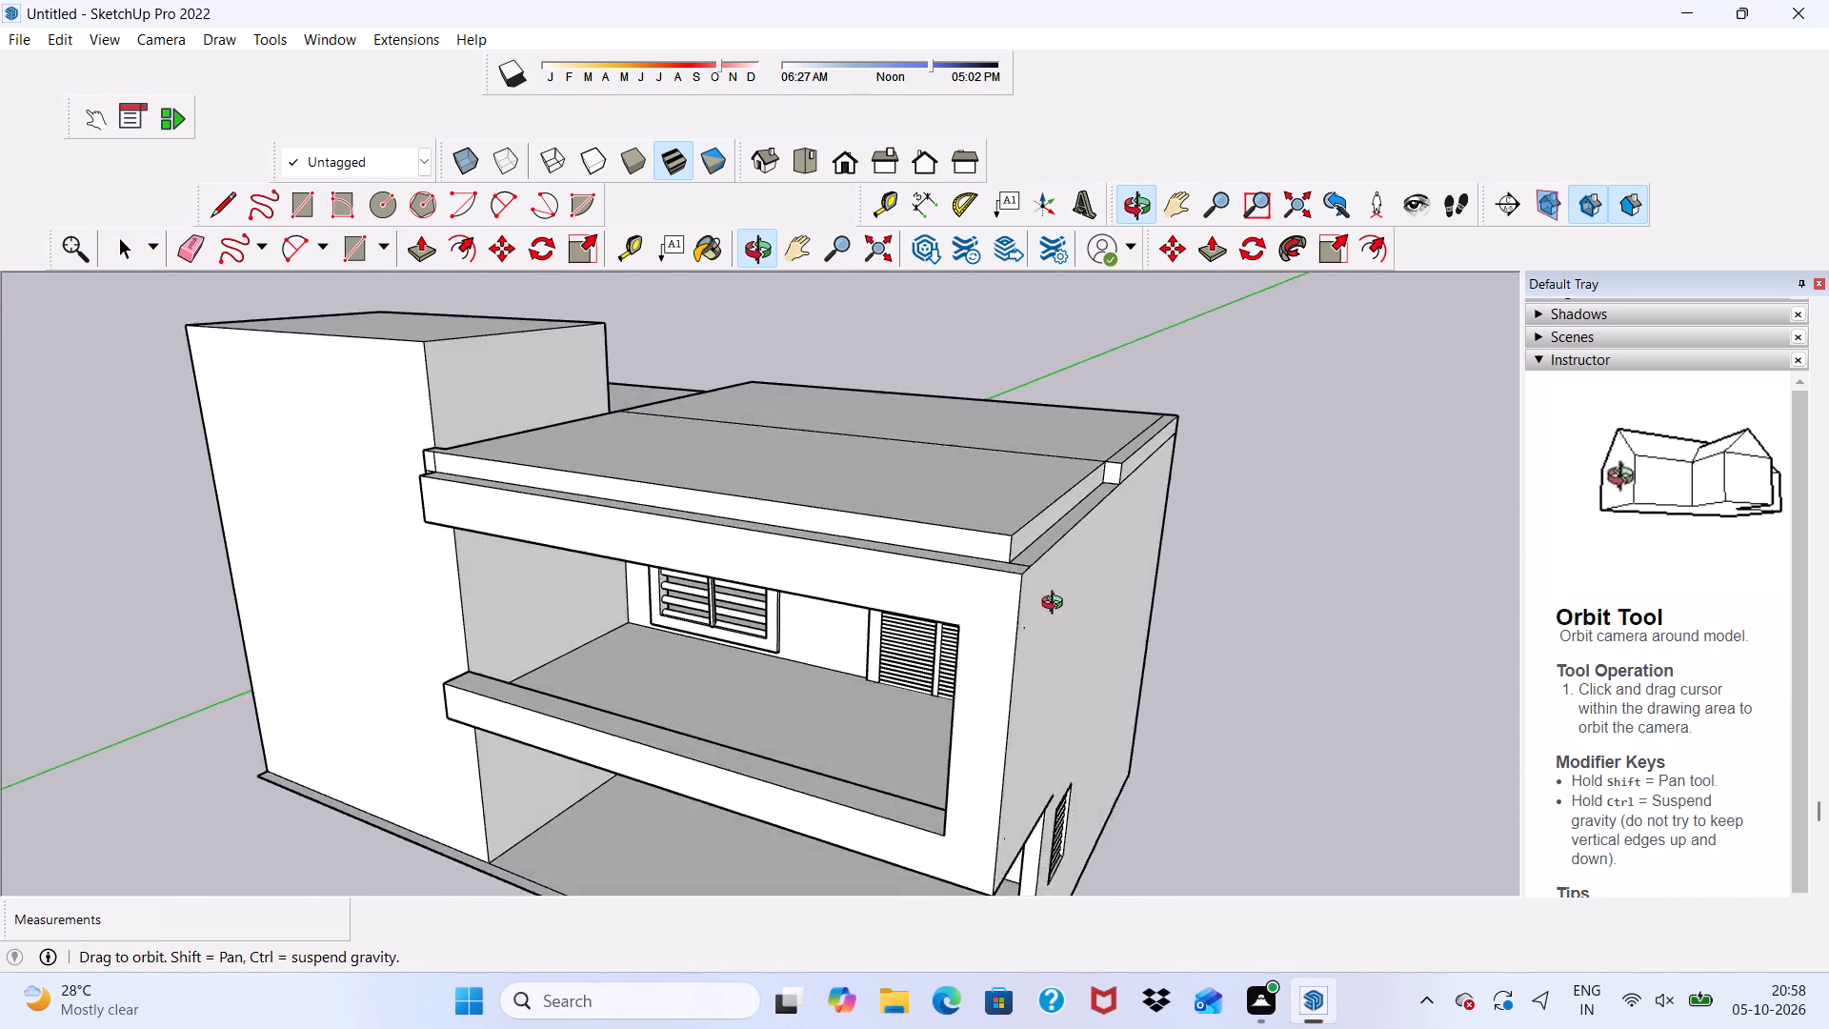
middle_click_drag(1056, 605, 558, 716)
scroll(613, 550, "up", 4)
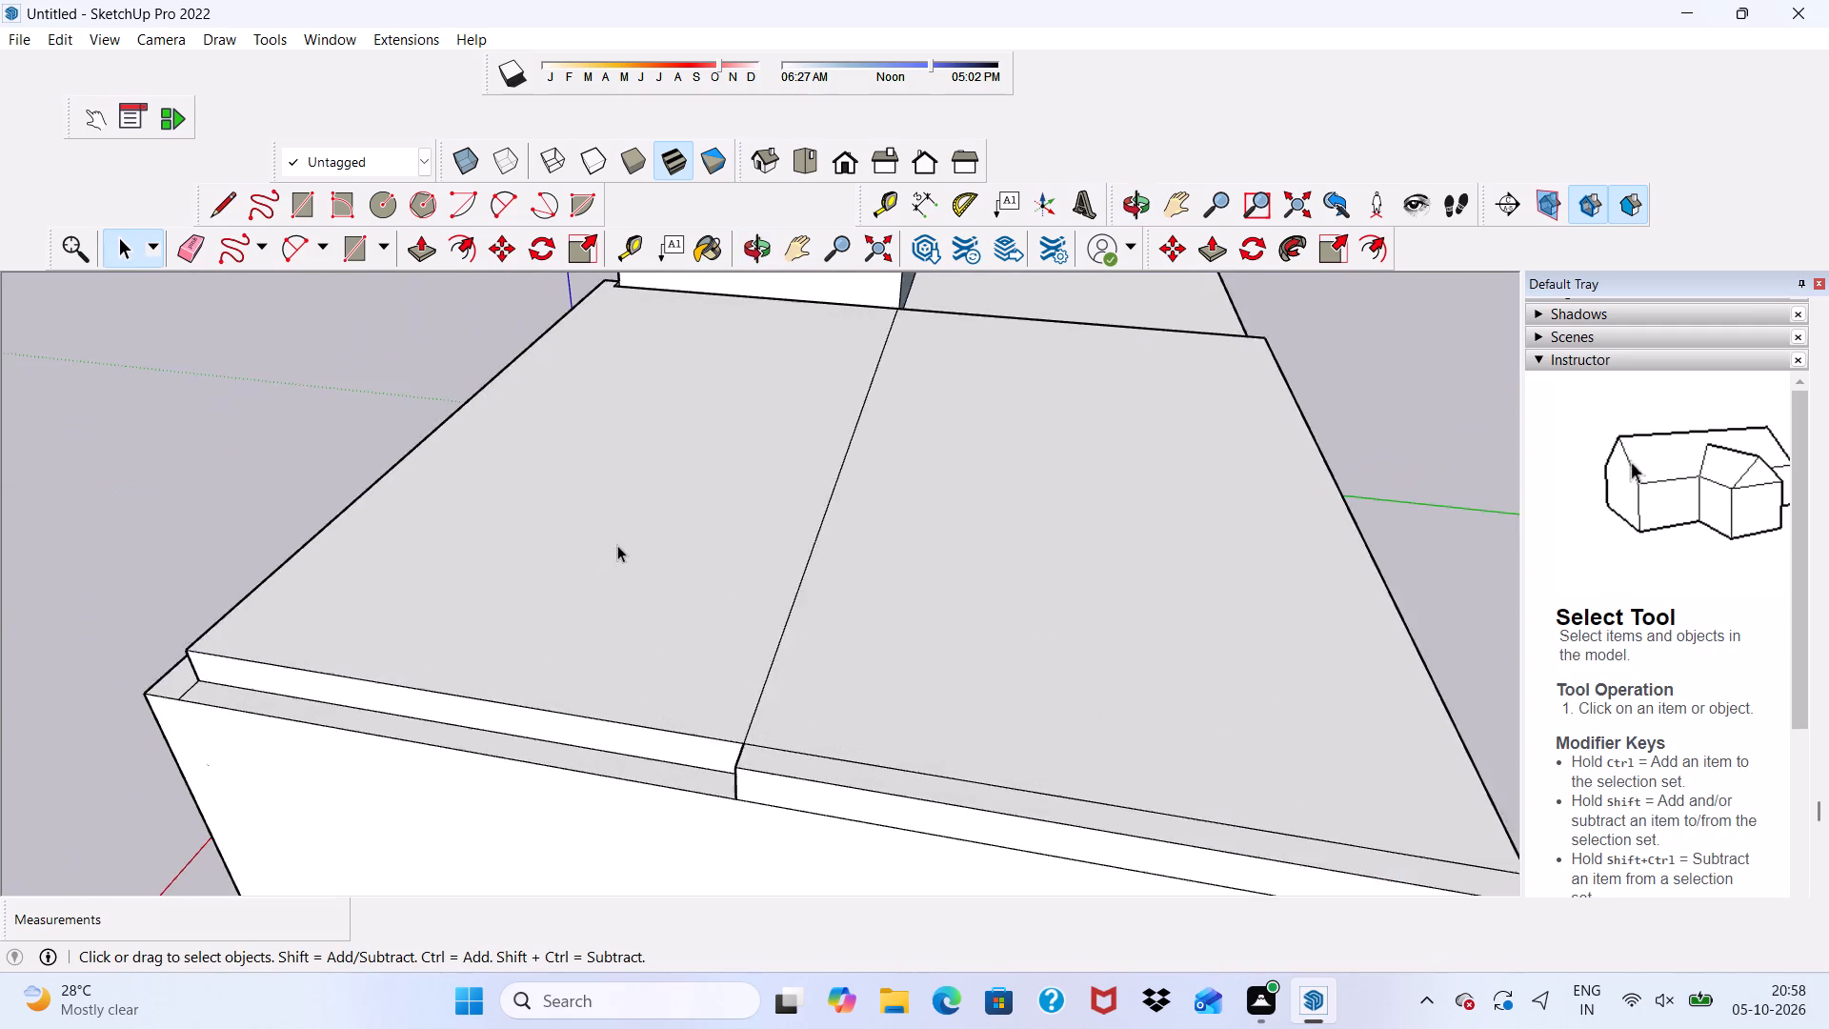
scroll(617, 545, "down", 5)
middle_click_drag(617, 545, 816, 437)
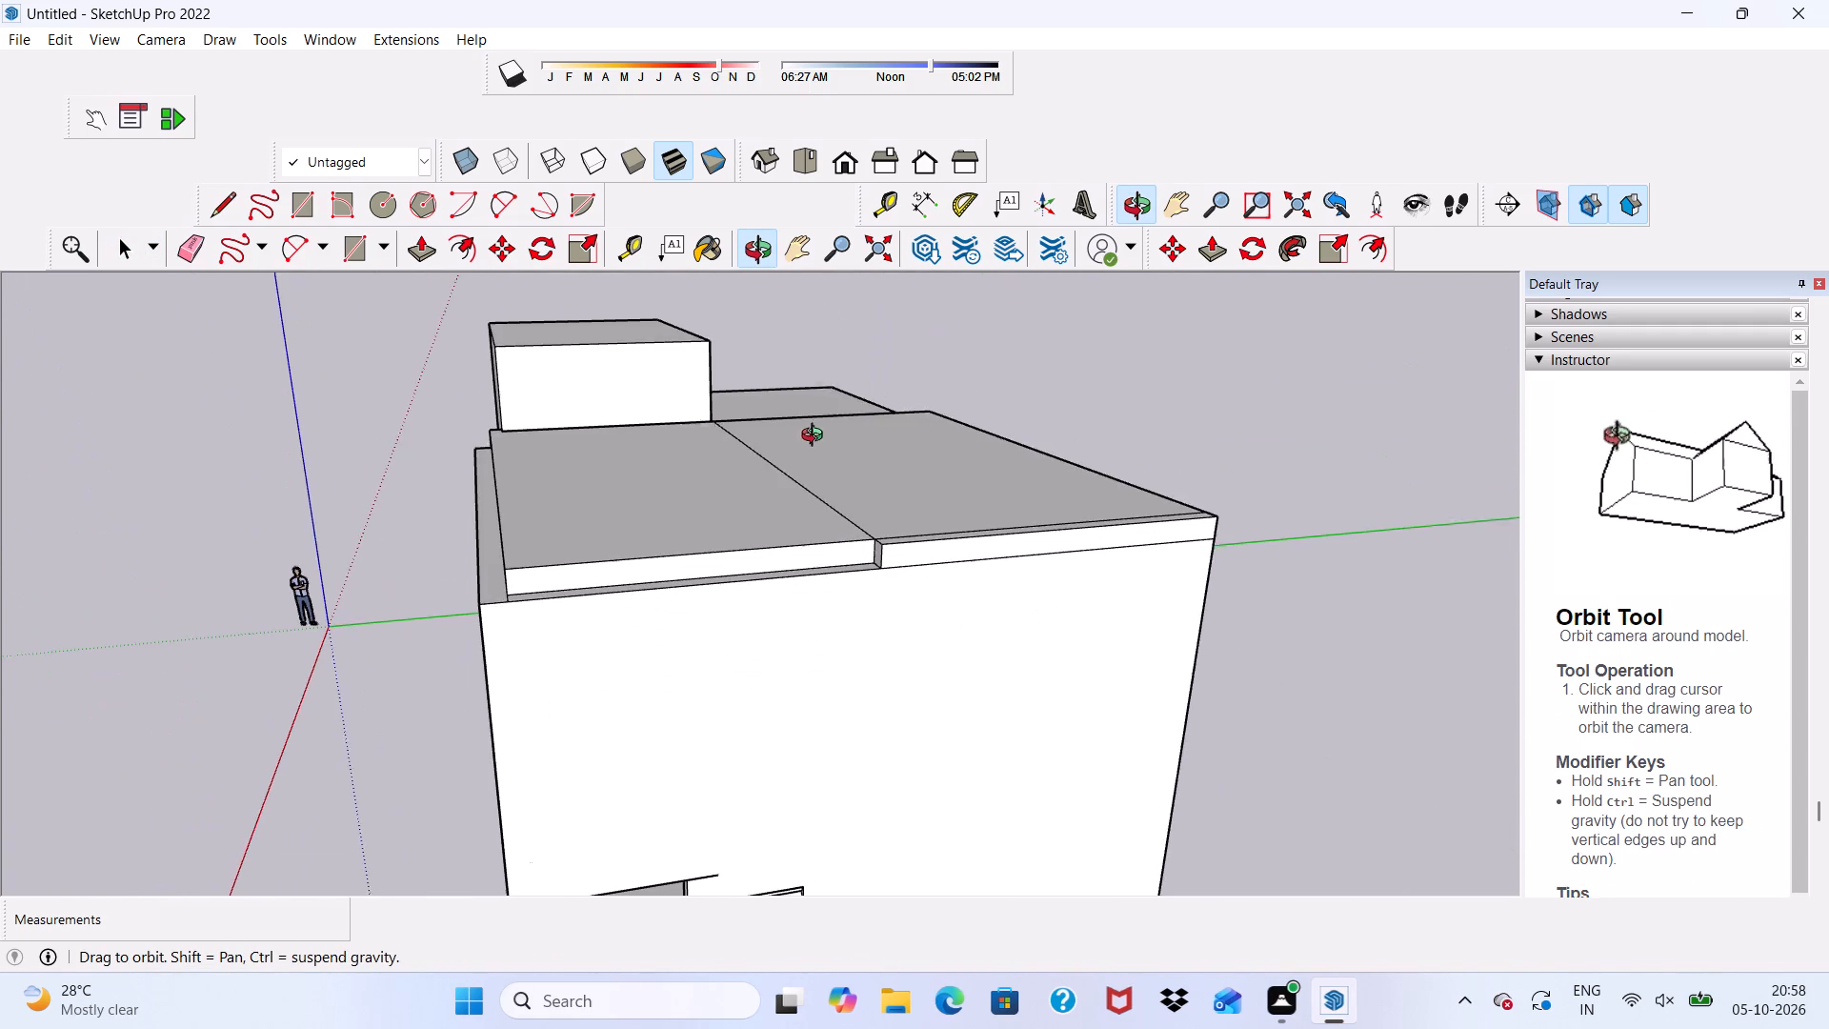
middle_click_drag(816, 437, 816, 435)
left_click(409, 240)
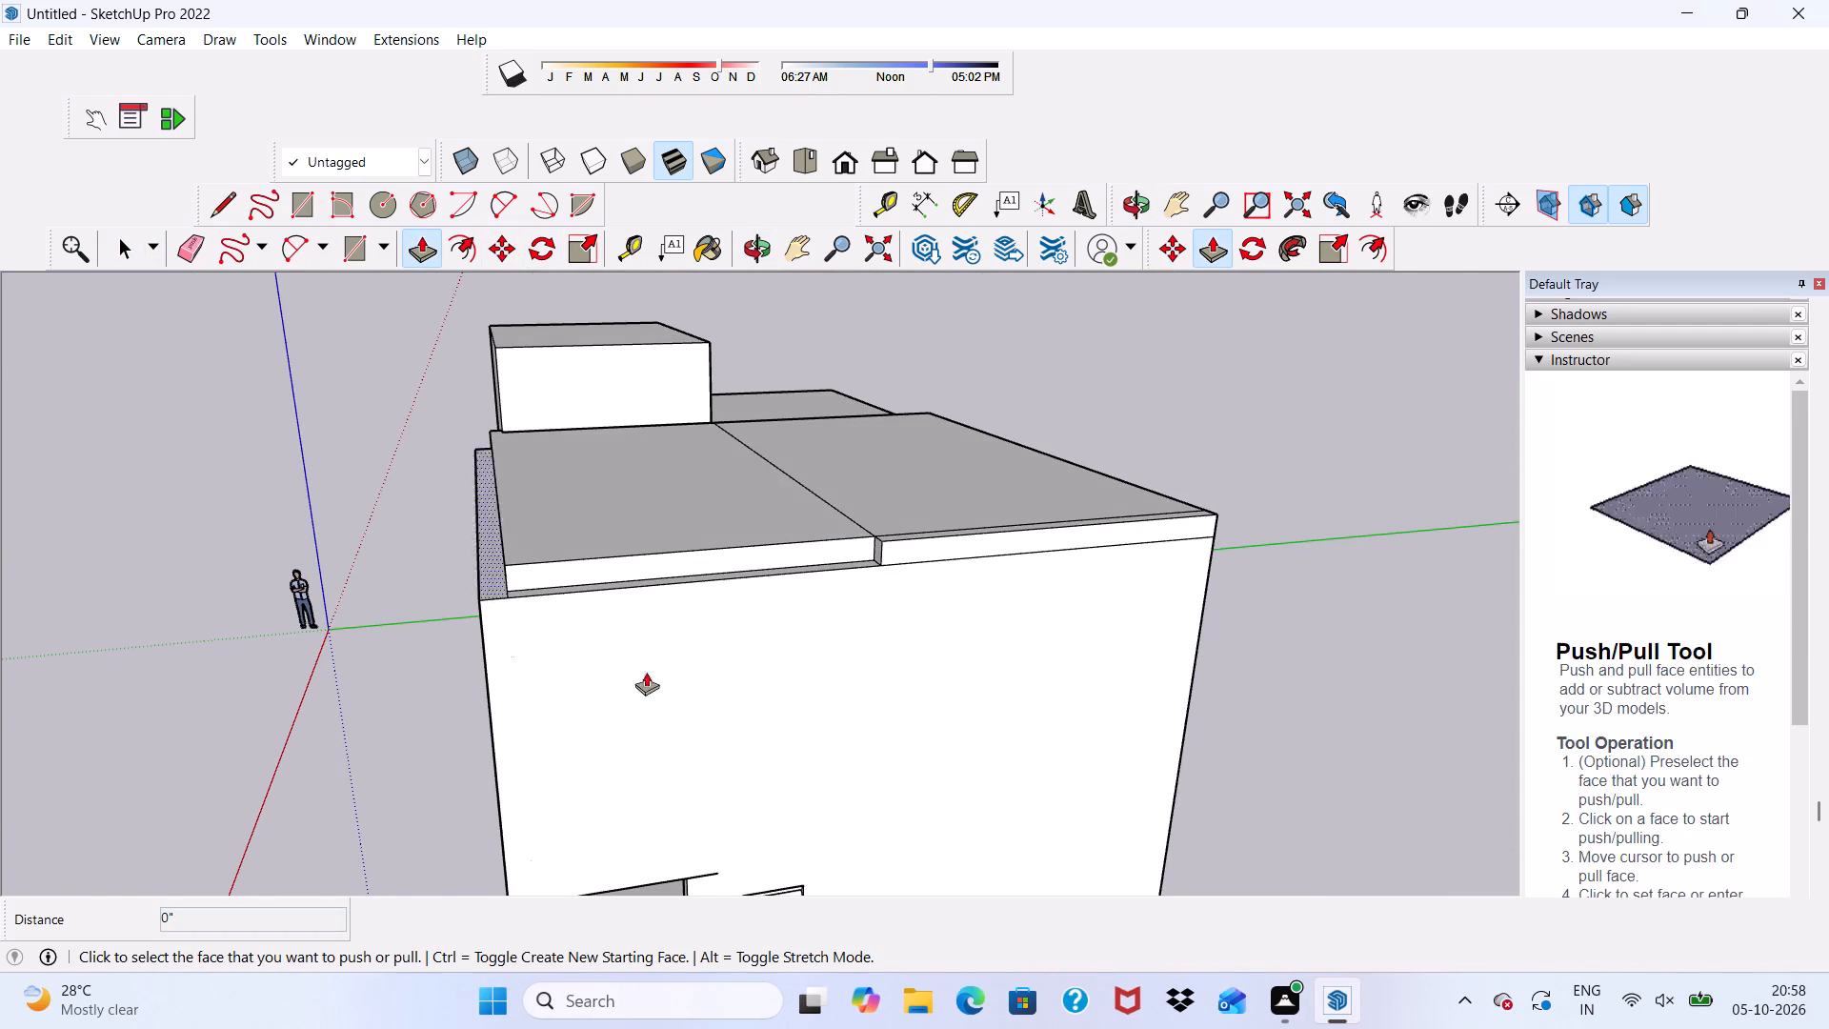
scroll(828, 796, "up", 4)
scroll(745, 550, "up", 3)
left_click(756, 379)
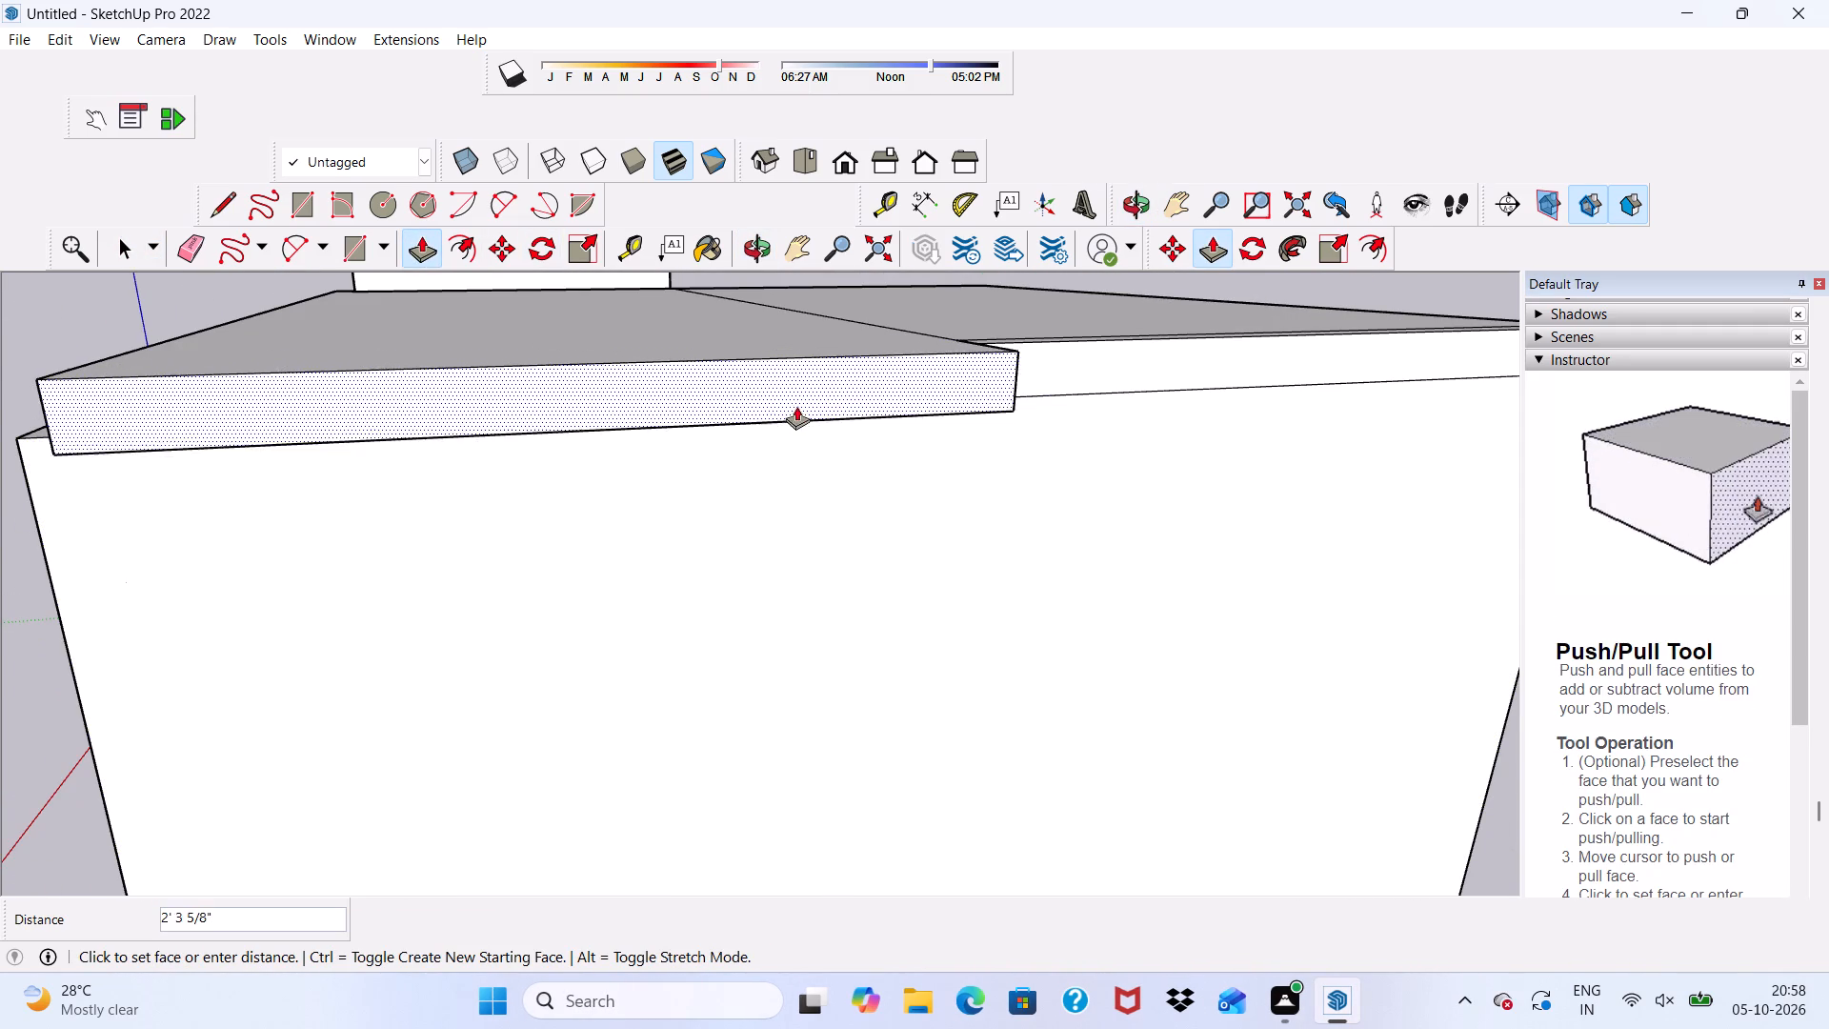
left_click(634, 510)
Erase the seam edges on the front and top faces at the raised slab's outer front corner.
scroll(634, 510, "down", 4)
middle_click_drag(634, 510, 913, 548)
scroll(833, 515, "up", 4)
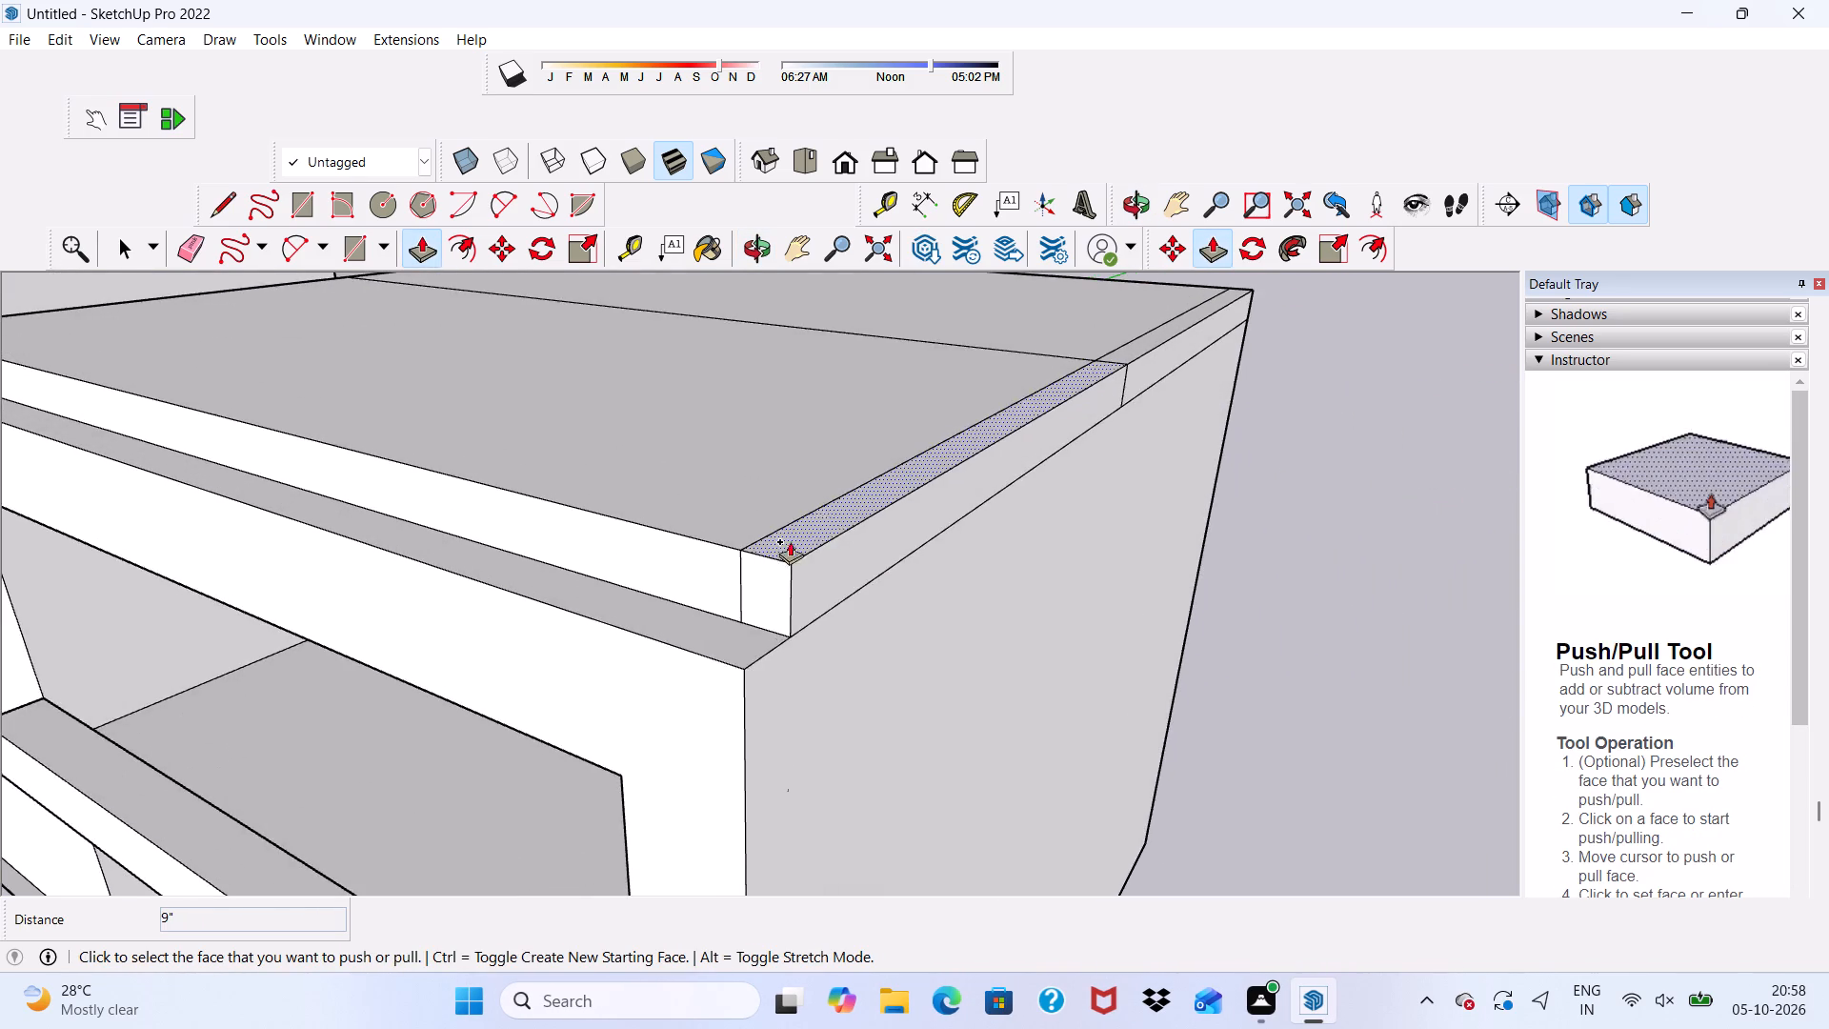
scroll(581, 652, "up", 3)
middle_click_drag(597, 632, 981, 422)
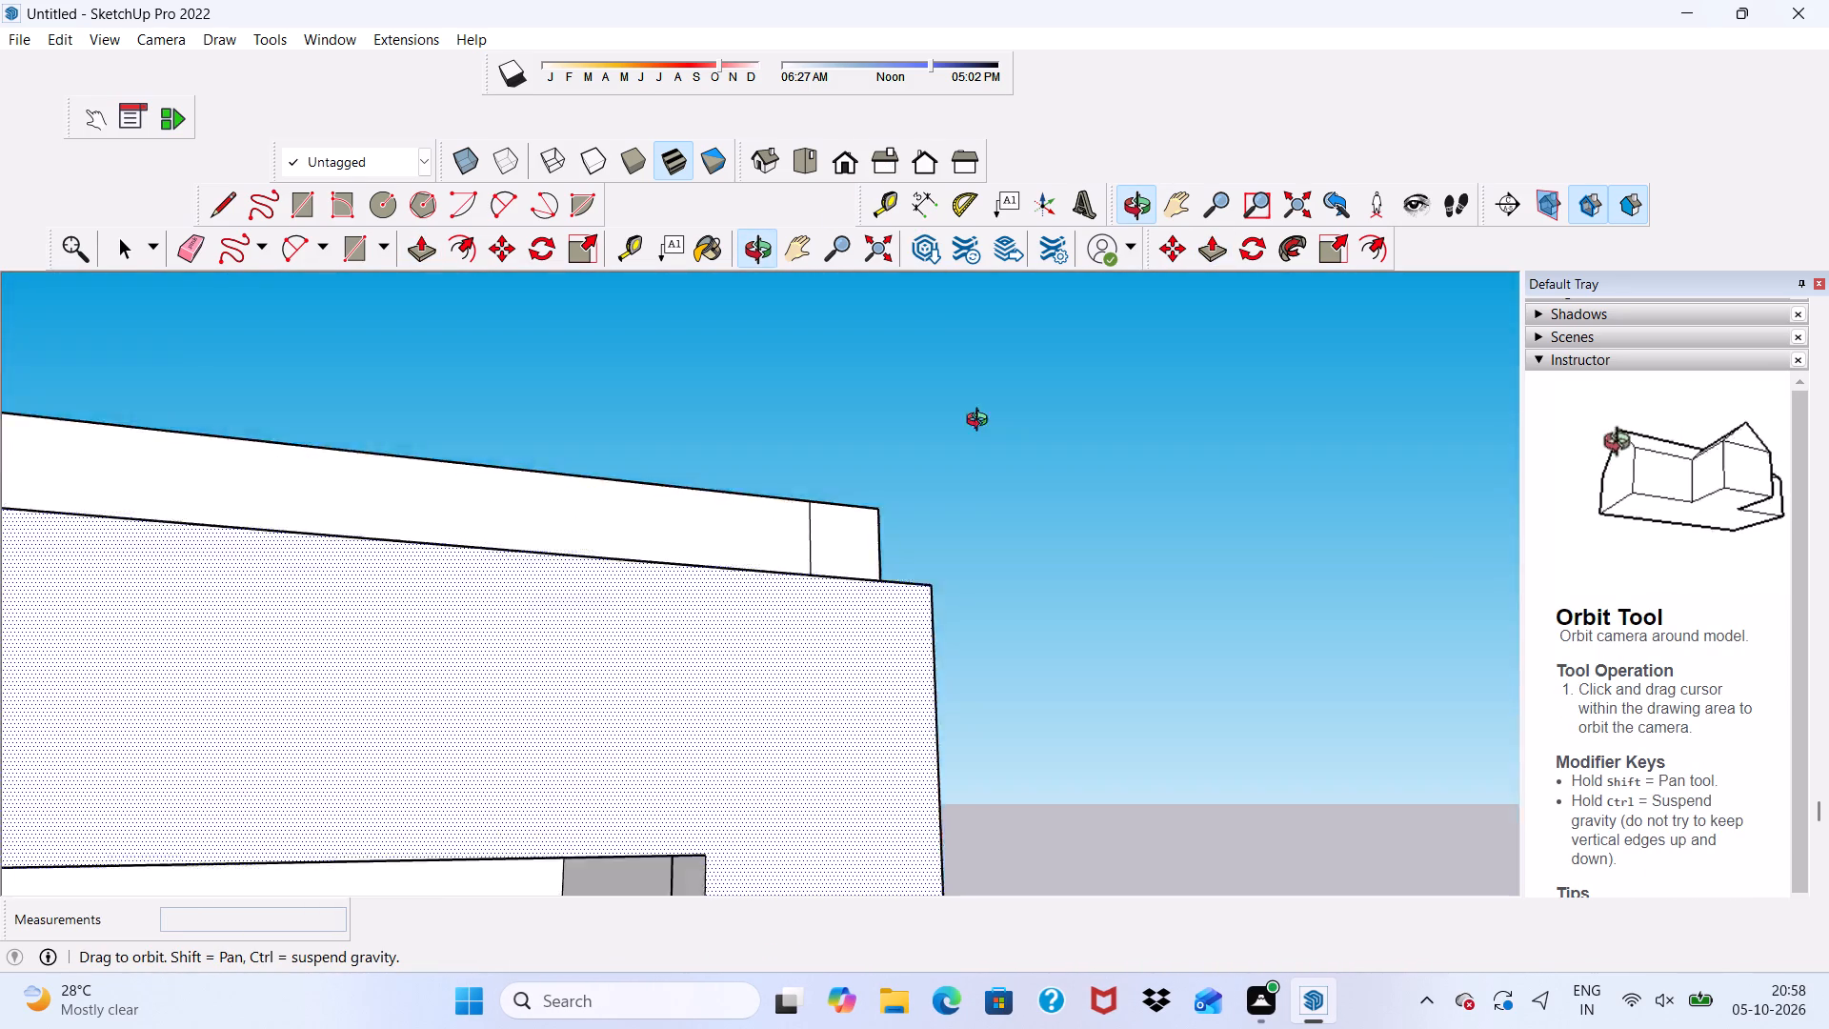
middle_click_drag(981, 422, 795, 595)
scroll(797, 579, "up", 3)
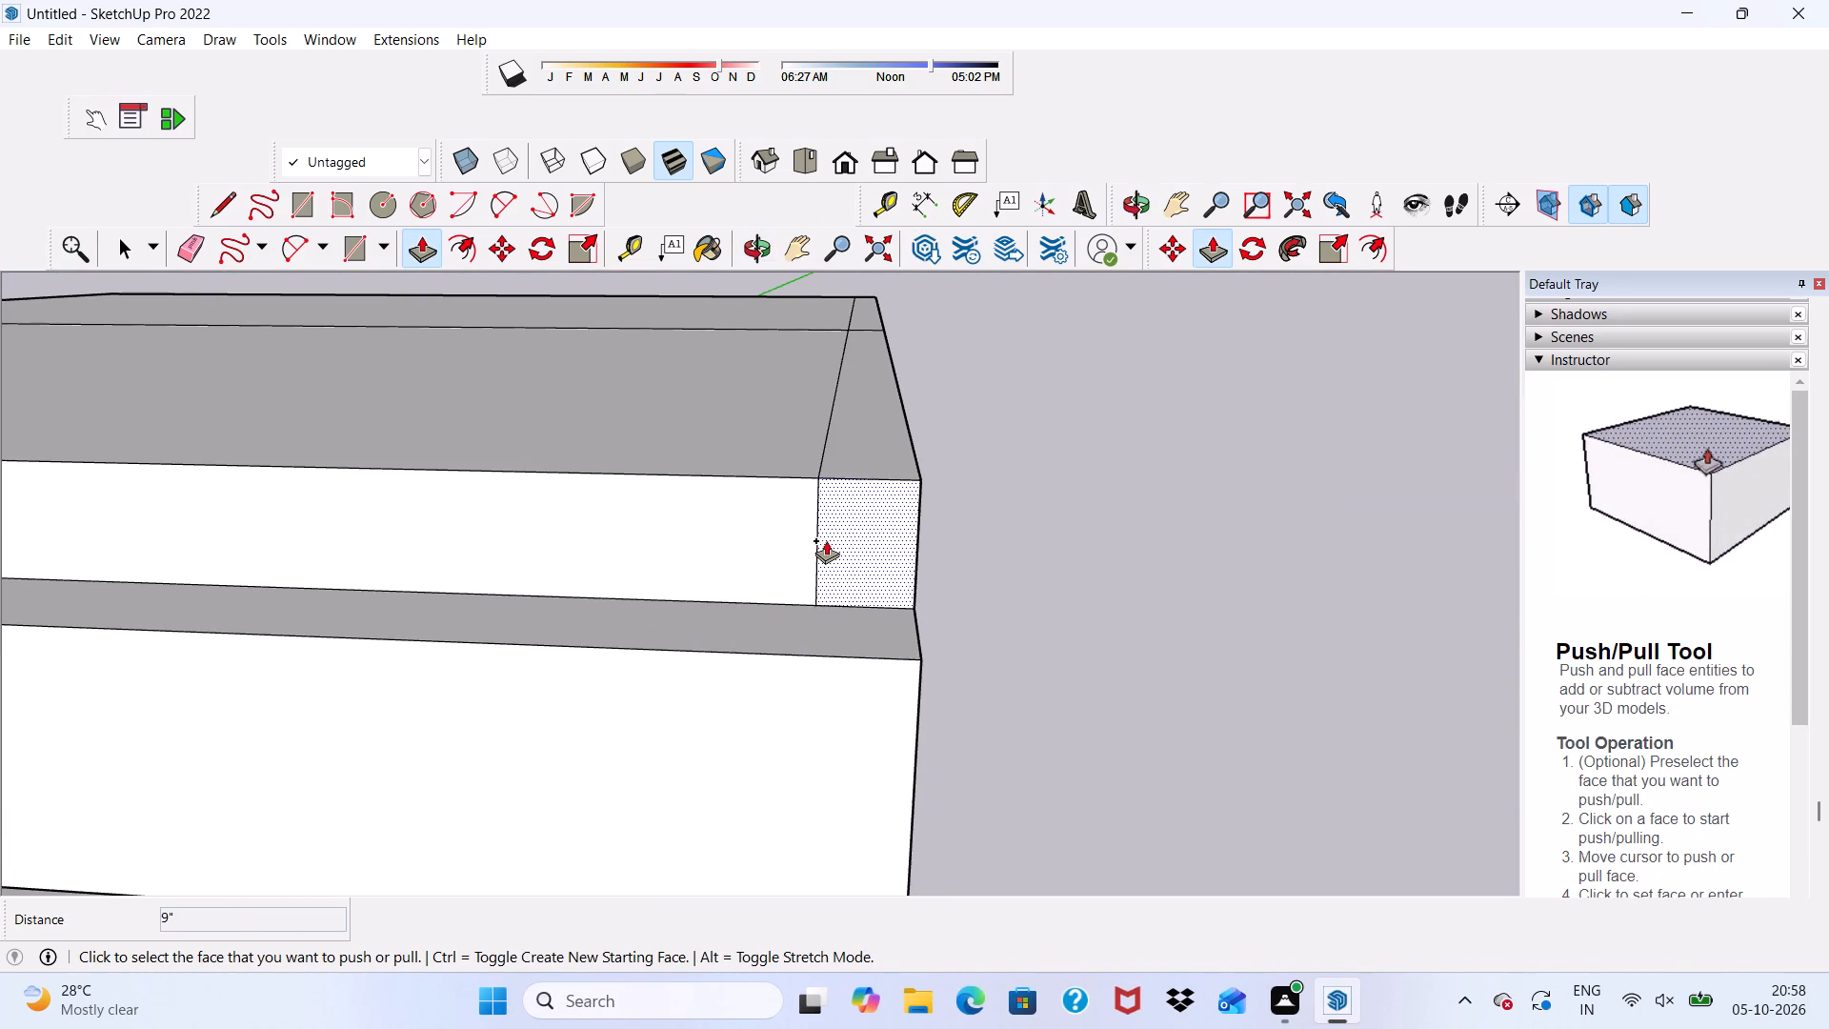
key("space")
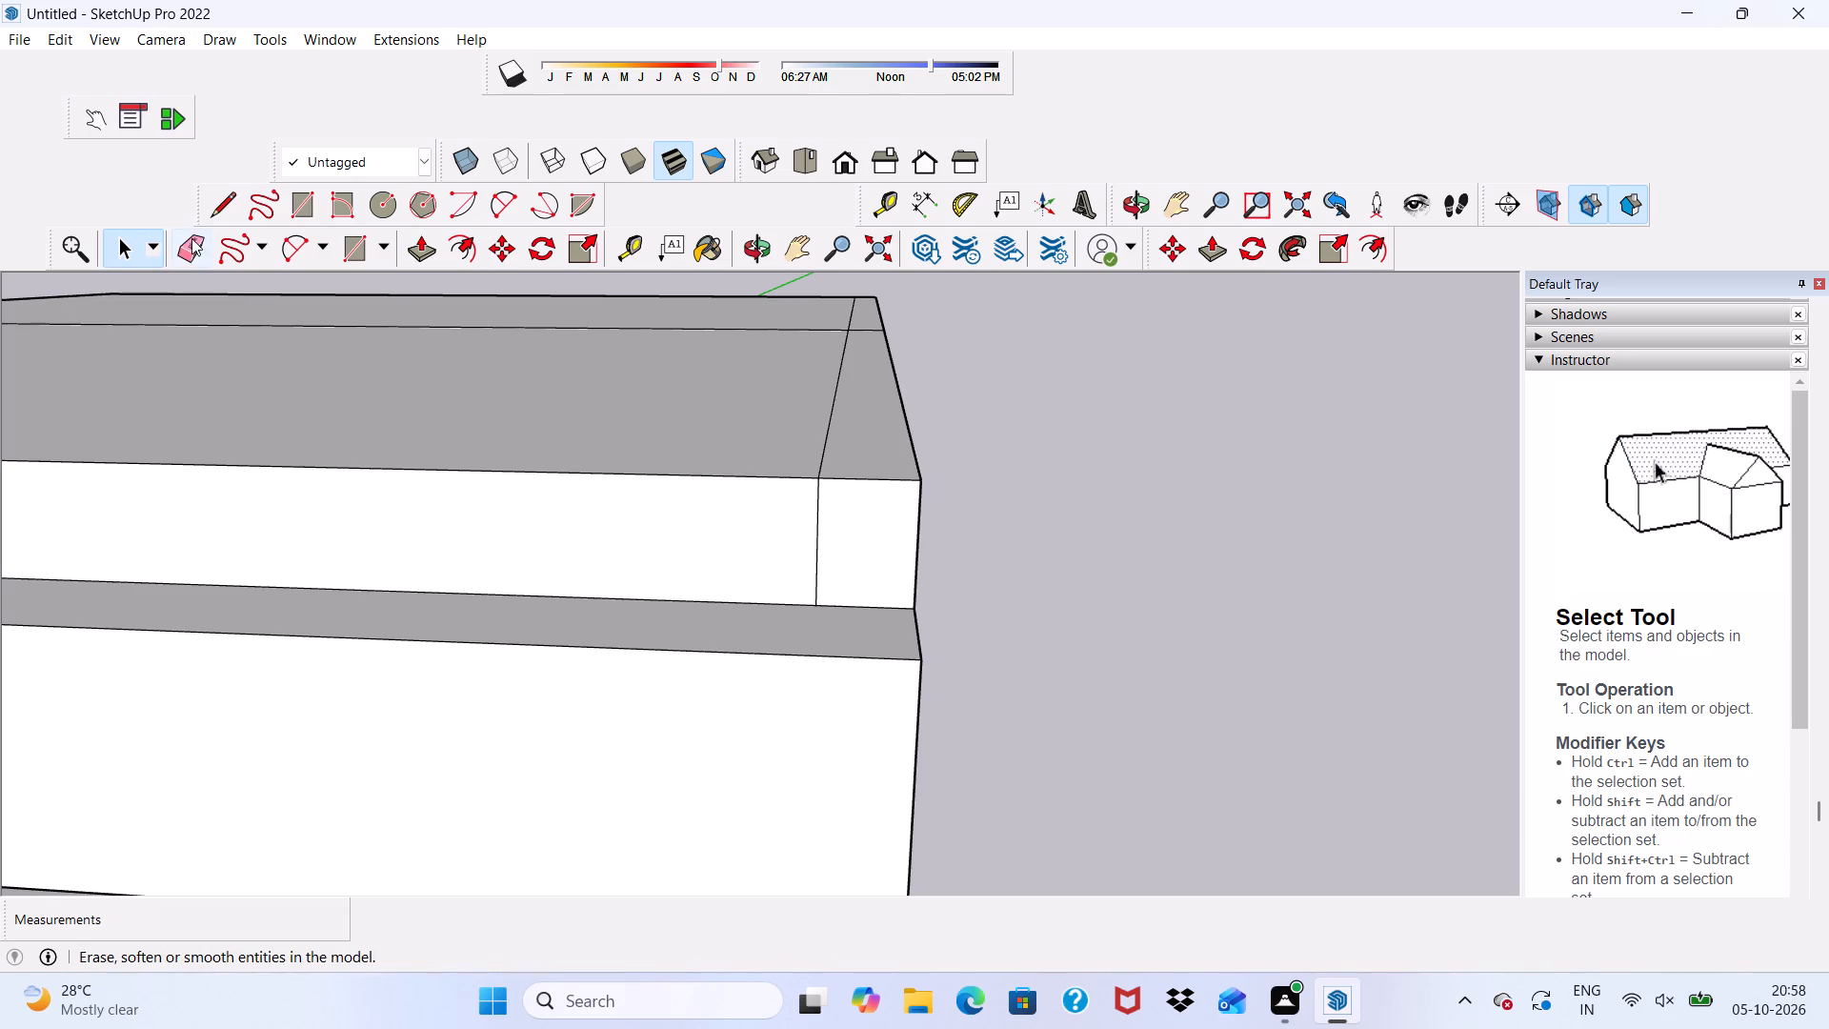
left_click(185, 239)
scroll(552, 427, "up", 3)
scroll(601, 497, "down", 2)
left_click(906, 588)
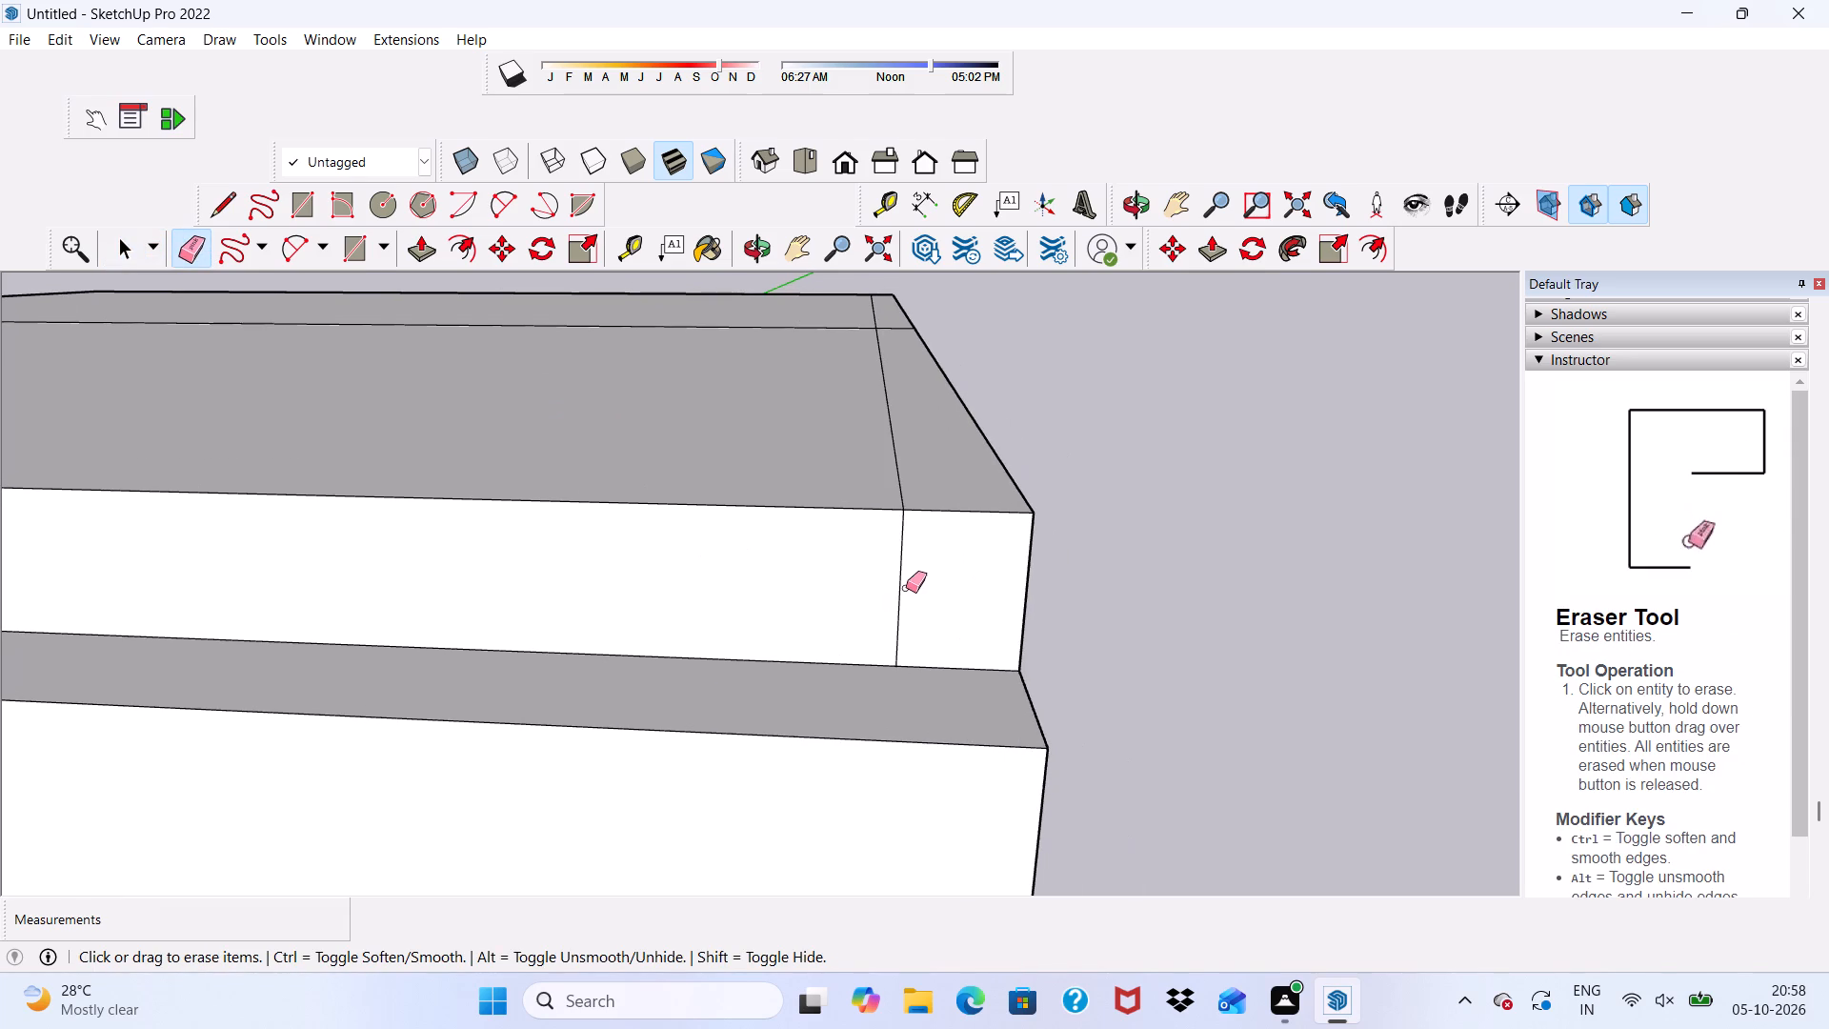
left_click_drag(919, 429, 899, 452)
left_click_drag(887, 550, 889, 556)
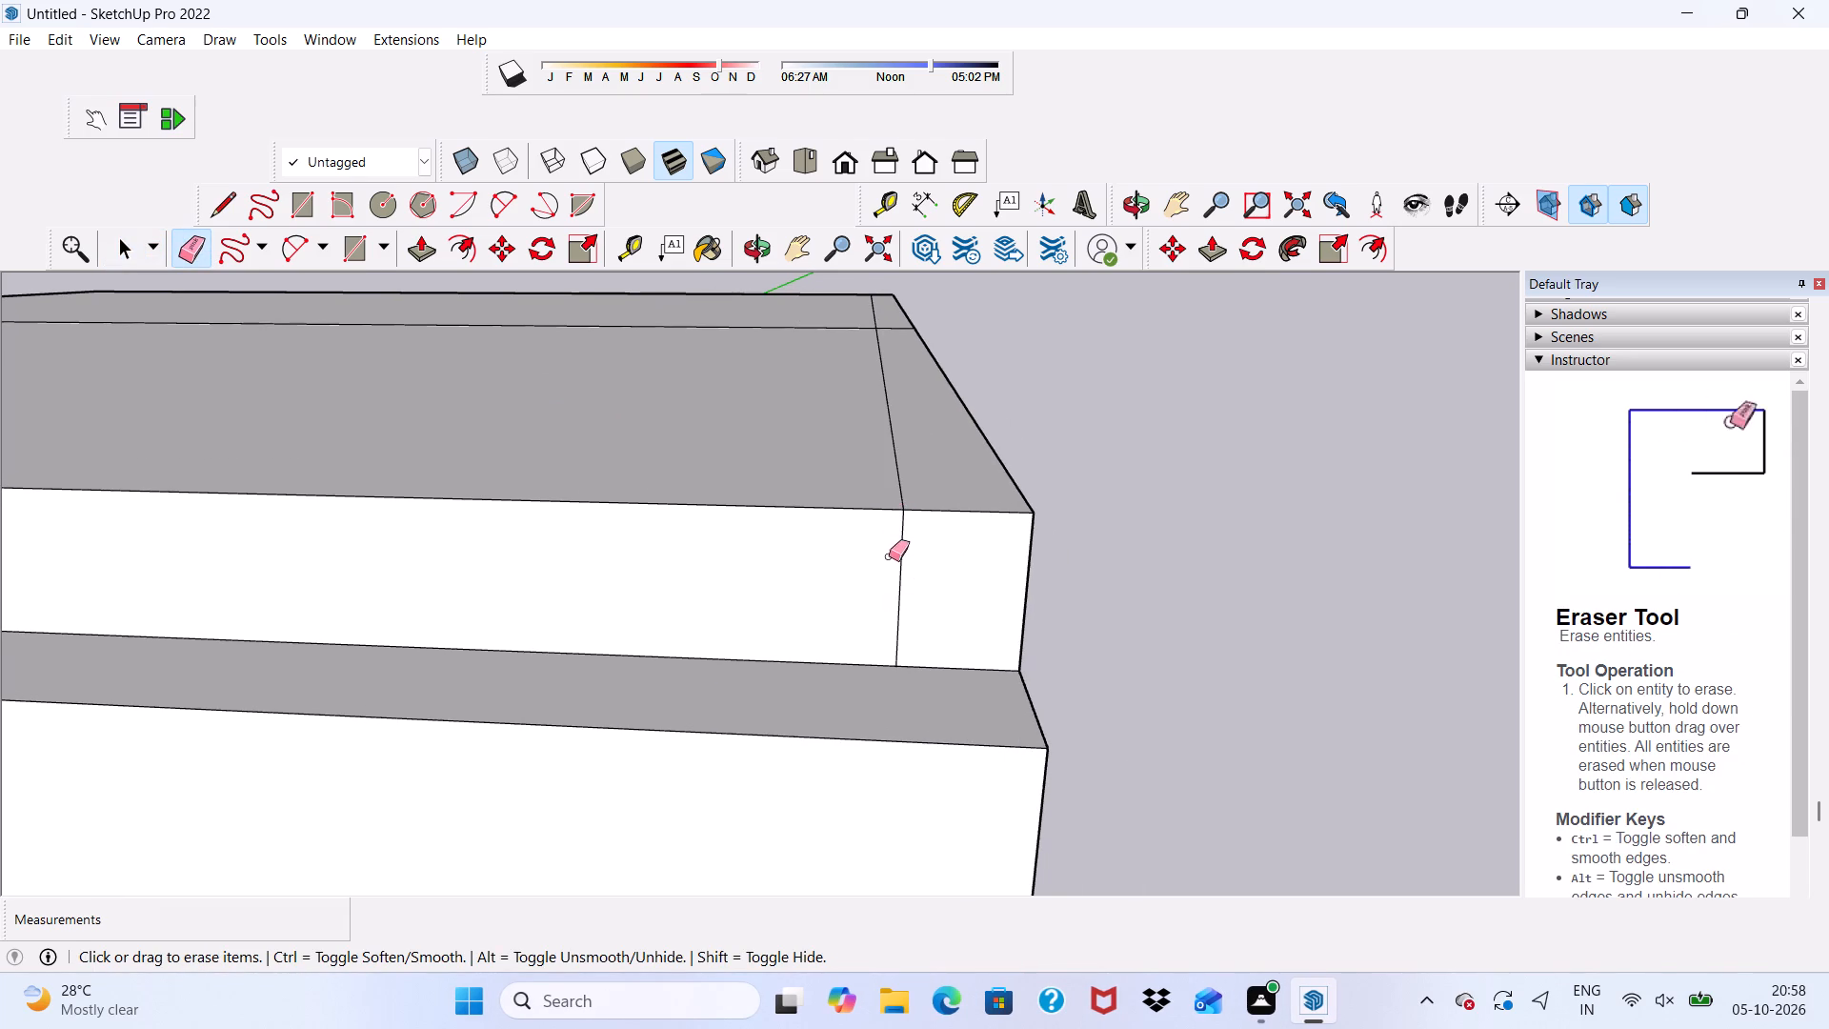
left_click_drag(889, 556, 906, 556)
left_click_drag(909, 479, 885, 492)
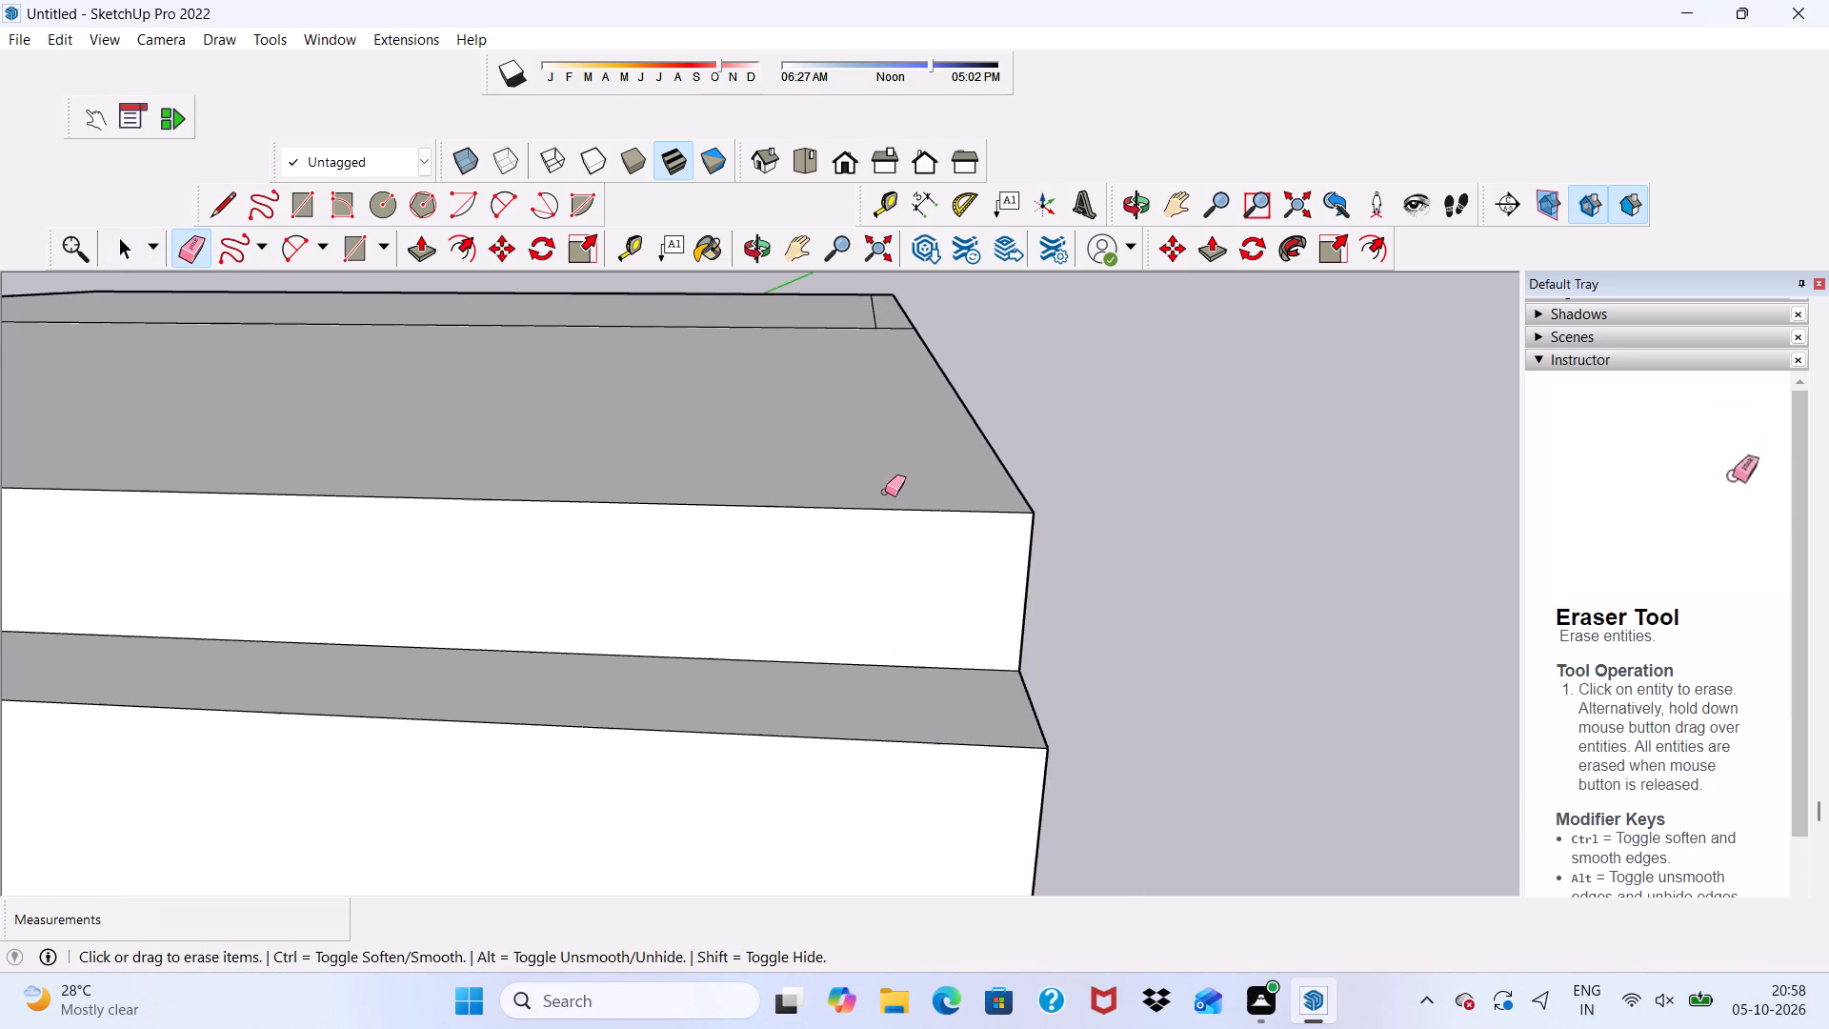
Erase the leftover edges across the raised roof slab's top and the vertical seam on its outer side face.
scroll(765, 437, "down", 6)
scroll(773, 474, "up", 1)
scroll(773, 474, "down", 1)
scroll(773, 474, "up", 1)
scroll(773, 474, "down", 1)
scroll(773, 474, "up", 1)
scroll(773, 474, "down", 5)
middle_click_drag(750, 444, 271, 661)
middle_click(271, 661)
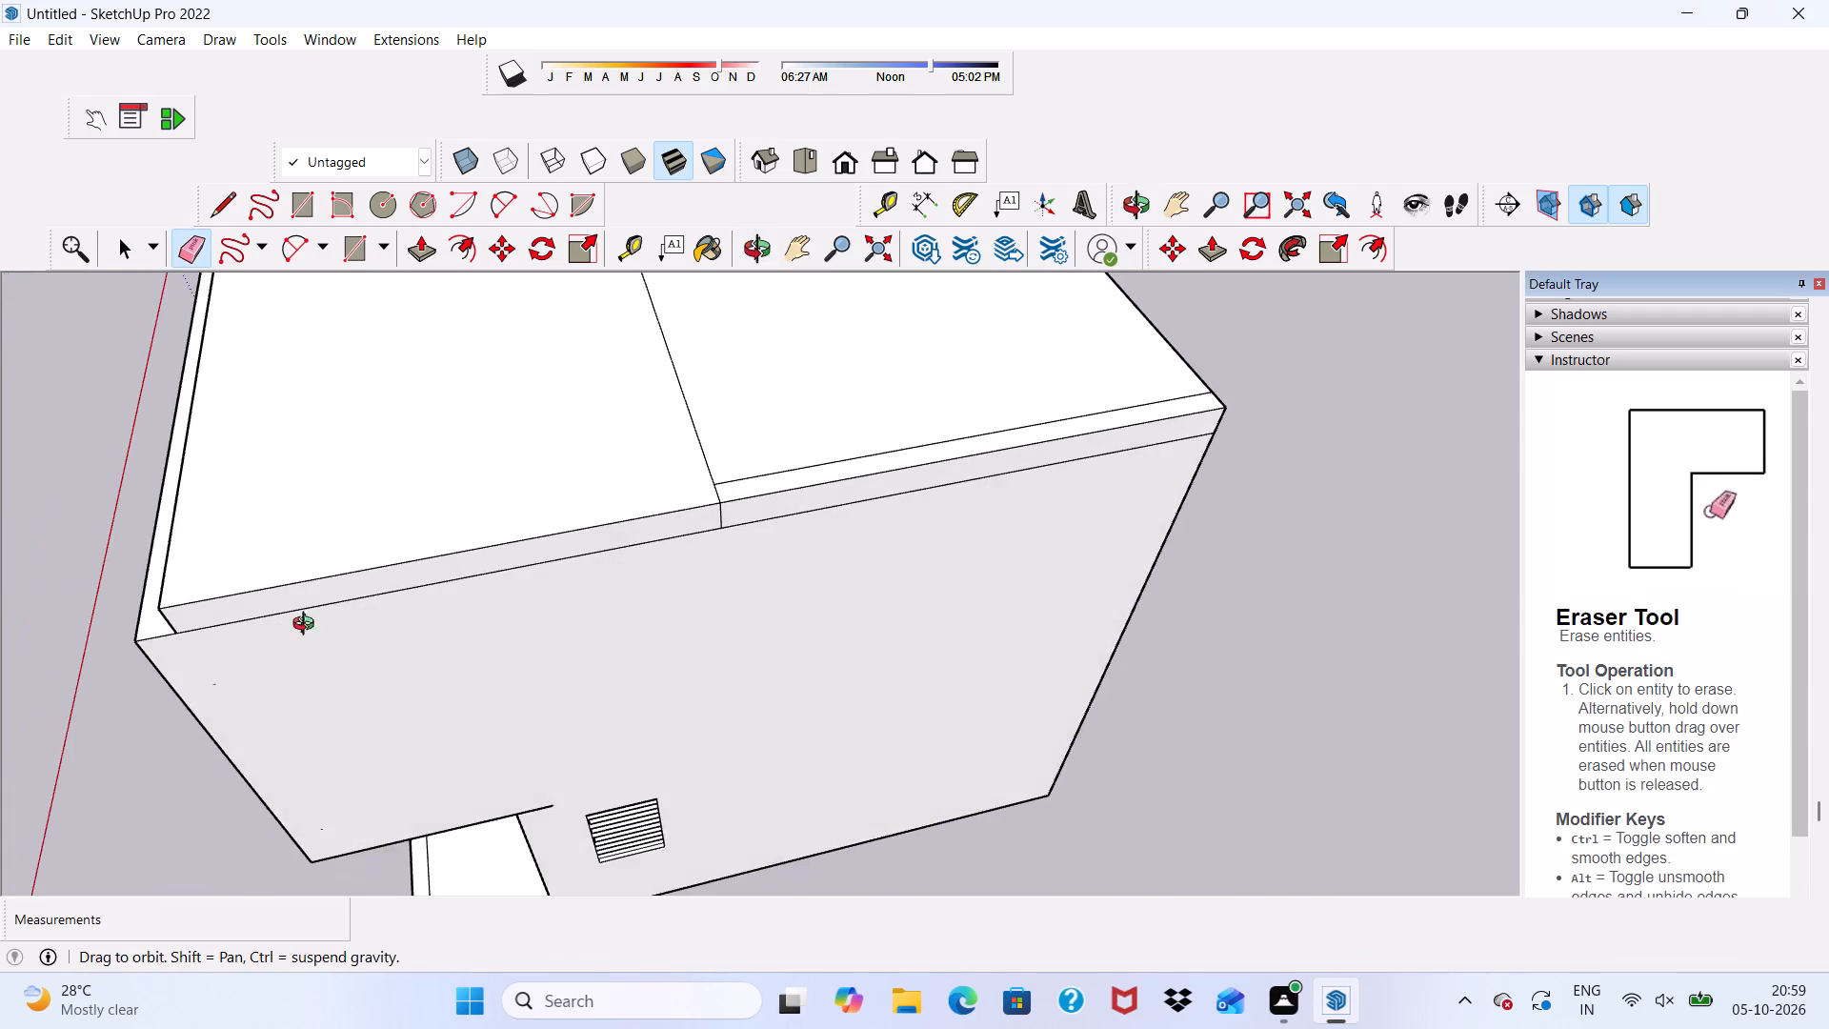
scroll(679, 519, "up", 1)
left_click_drag(734, 433, 681, 480)
left_click_drag(863, 432, 852, 452)
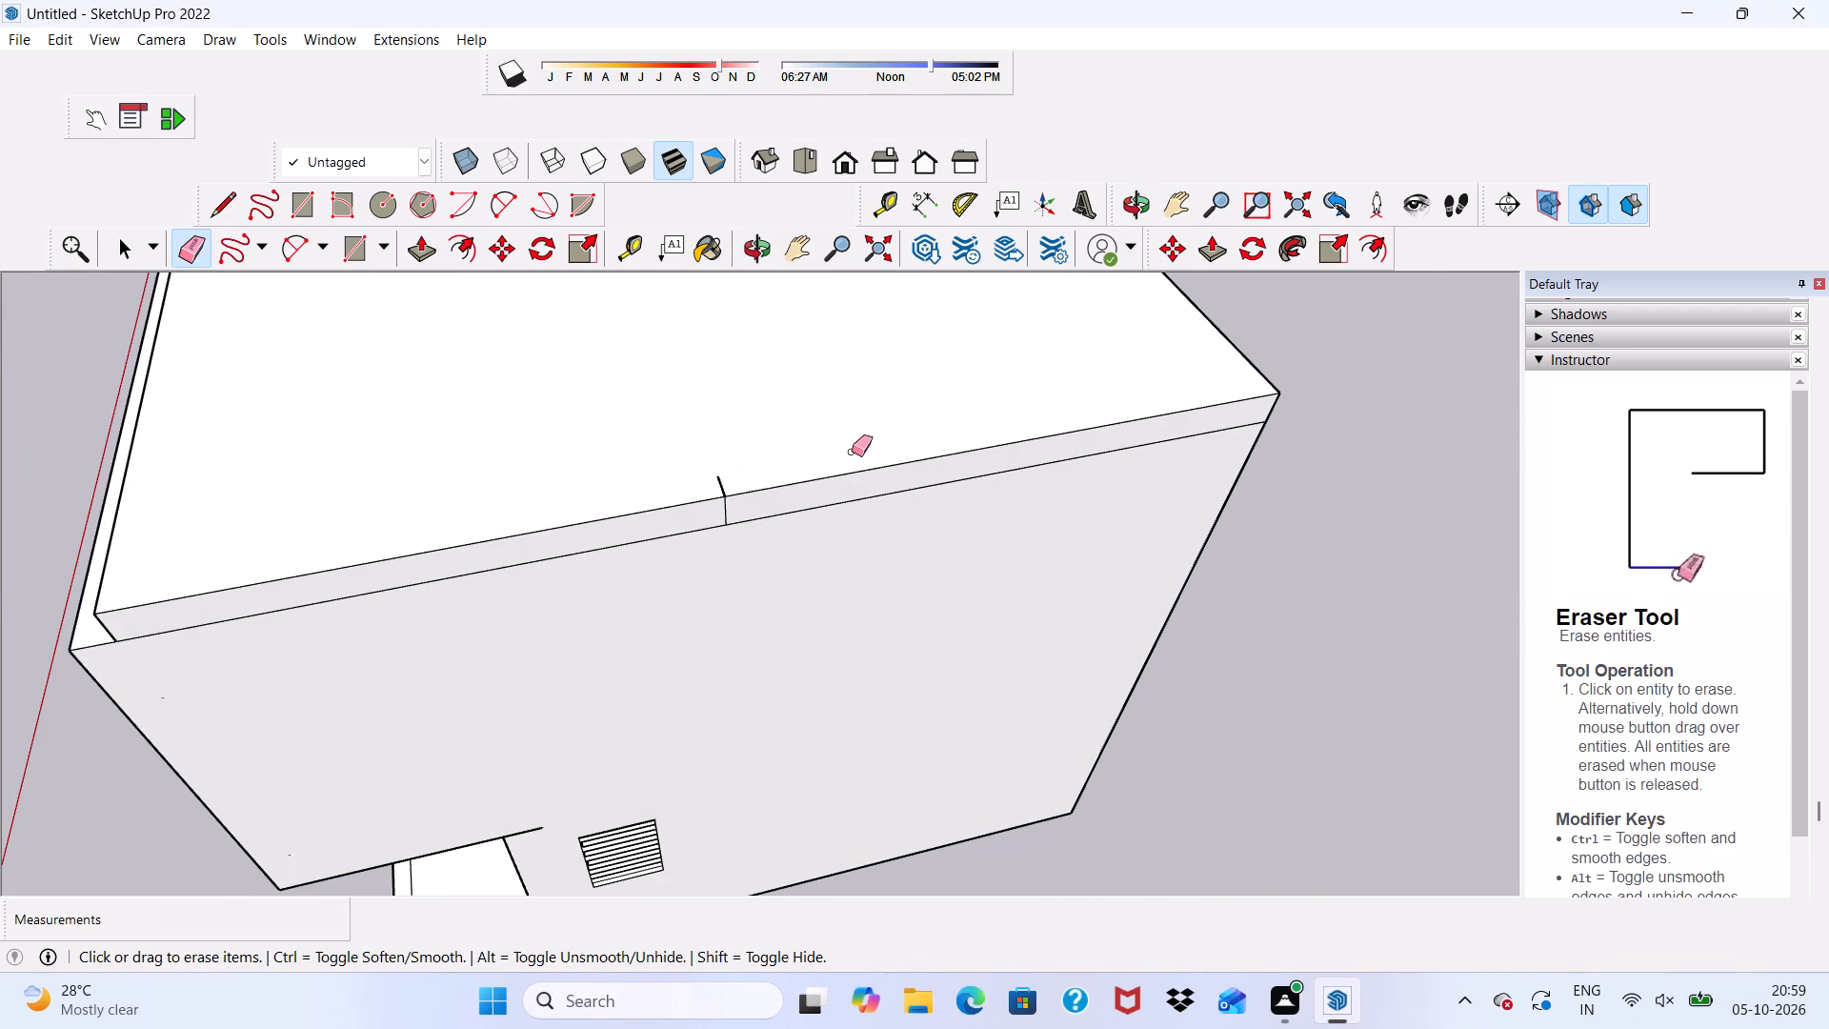
scroll(773, 515, "up", 4)
left_click(702, 516)
left_click_drag(683, 465, 708, 446)
Push/Pull the slab's inner face in the gap beside the raised front block about 8 11/16" to fill the gap.
scroll(708, 444, "down", 13)
scroll(935, 454, "up", 1)
scroll(935, 454, "down", 7)
scroll(971, 463, "up", 1)
scroll(968, 468, "down", 3)
scroll(795, 397, "down", 2)
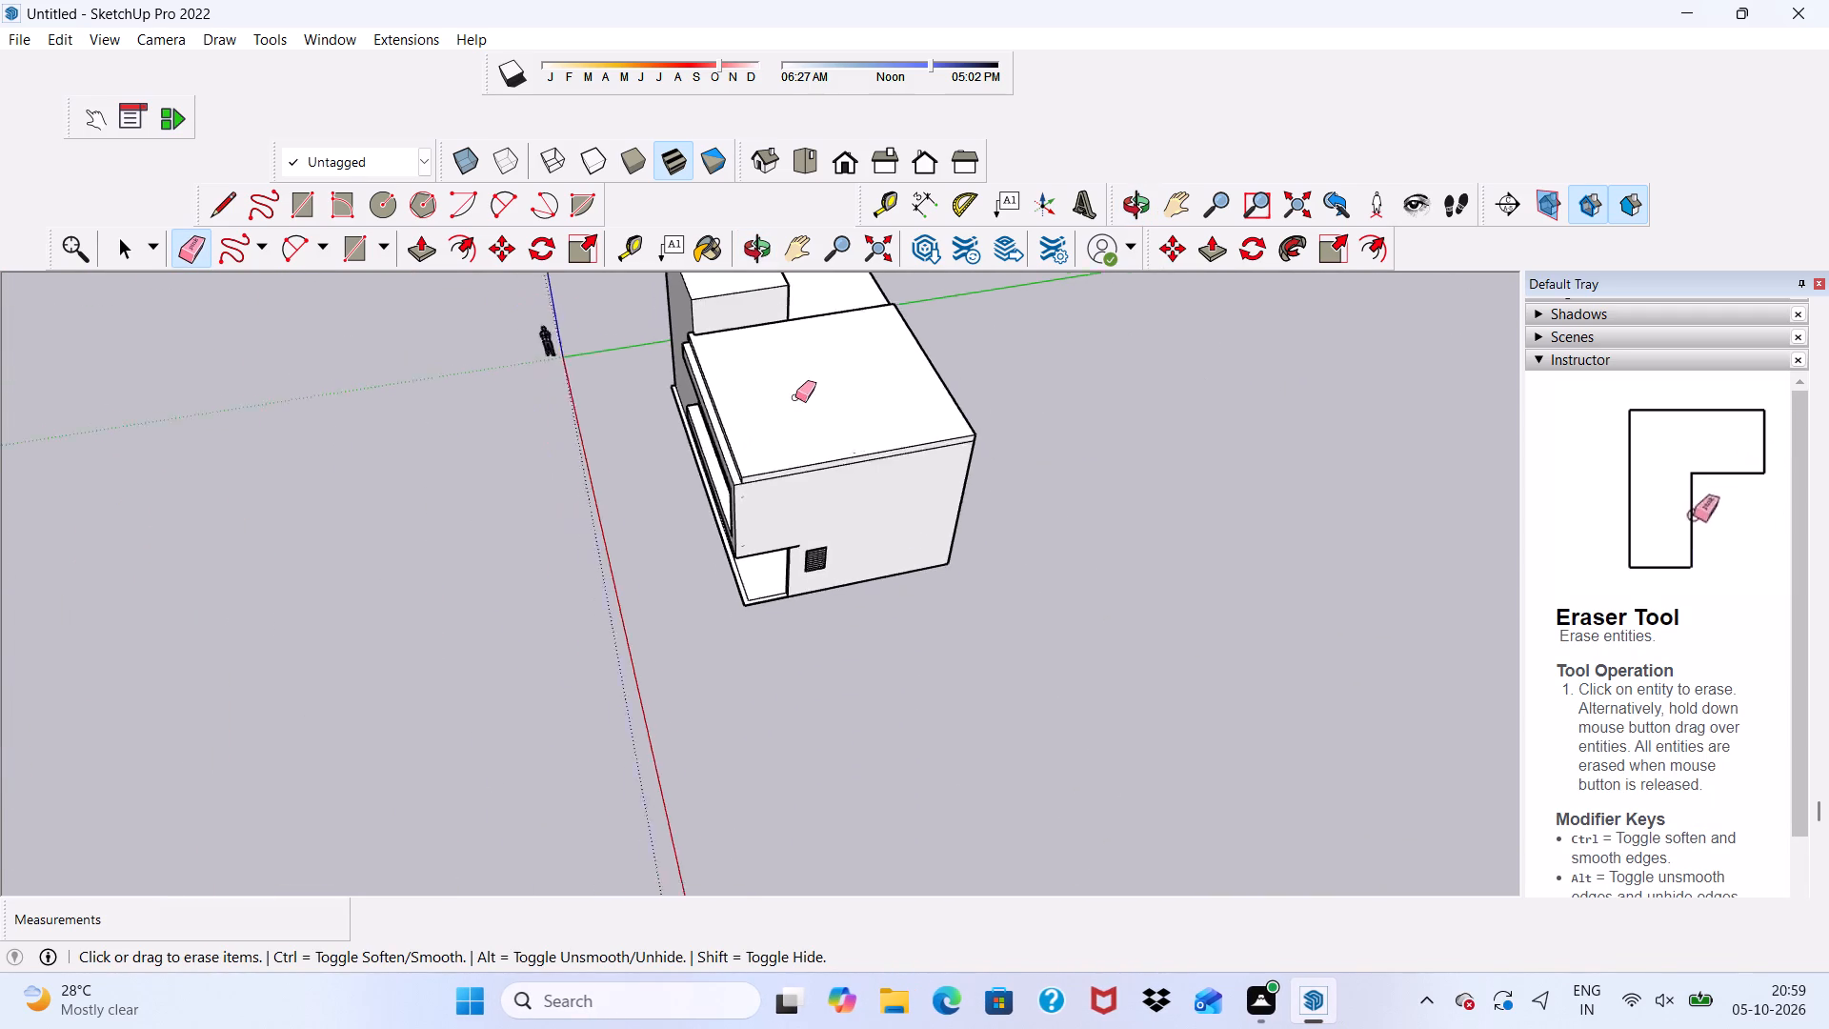
scroll(795, 397, "down", 1)
middle_click_drag(789, 399, 1356, 407)
scroll(599, 444, "up", 10)
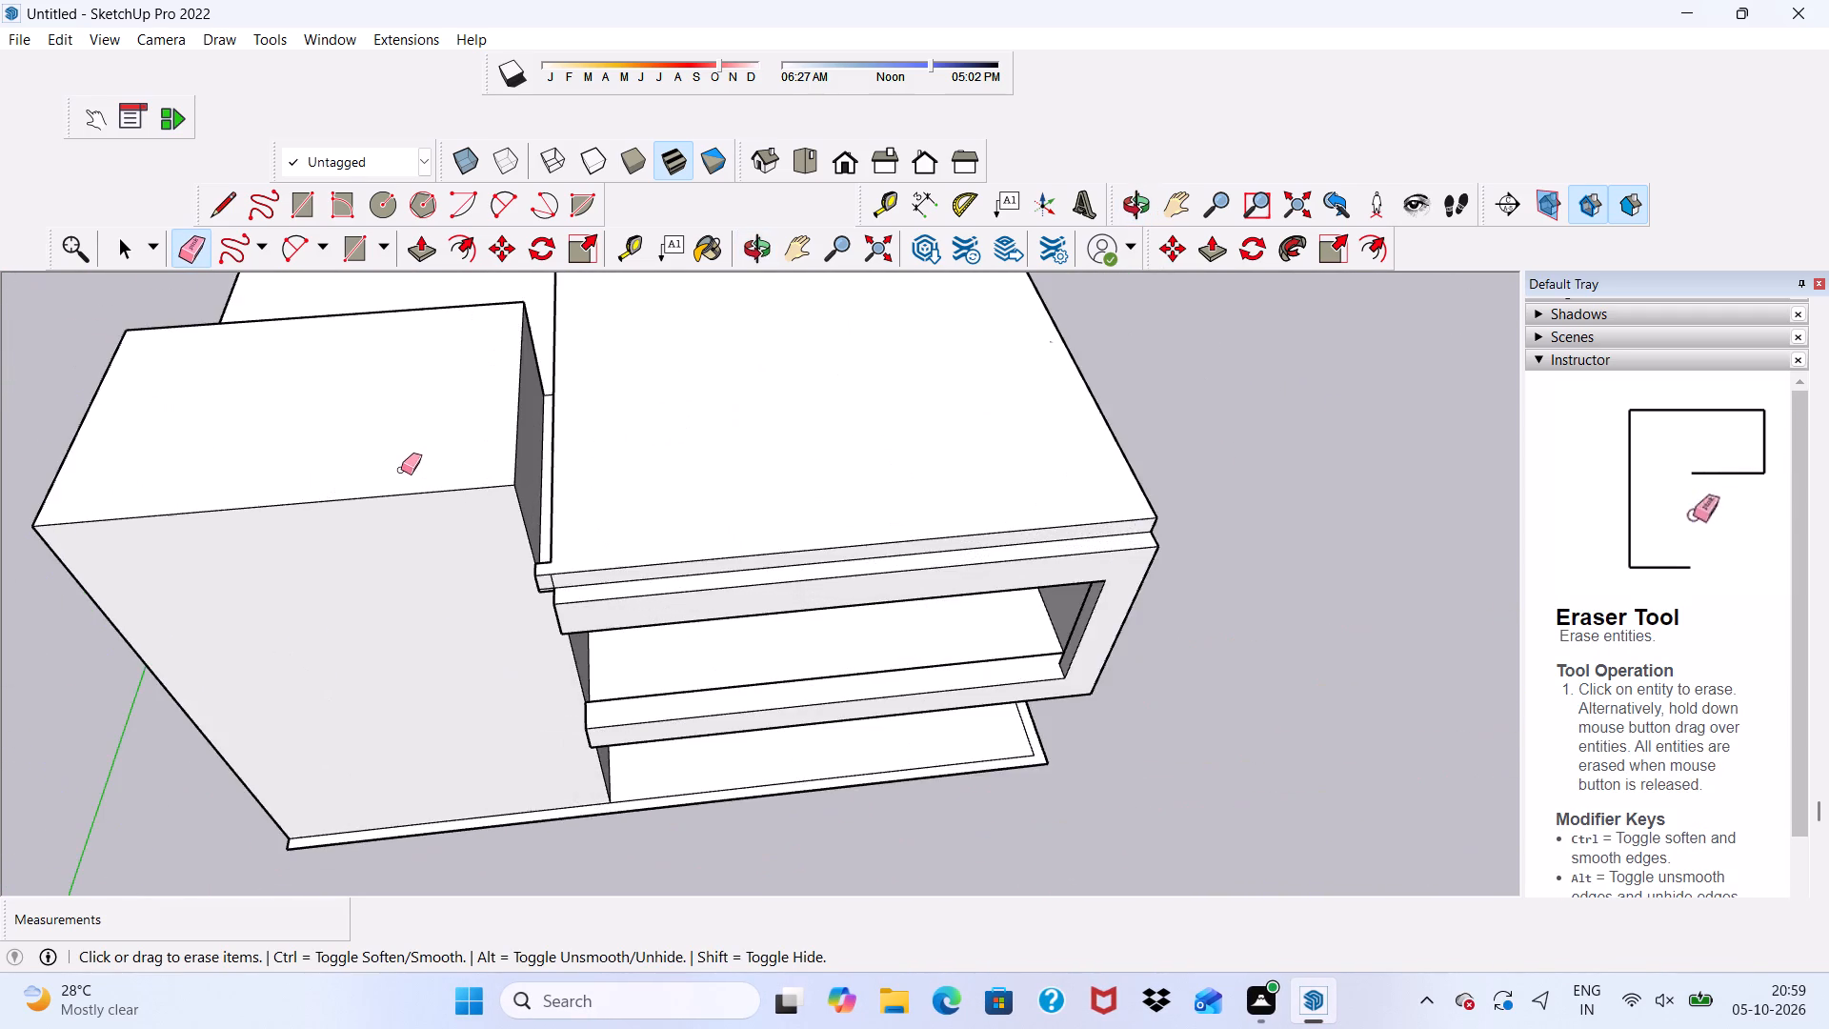
scroll(442, 541, "up", 6)
scroll(631, 589, "up", 3)
scroll(631, 588, "down", 3)
middle_click_drag(631, 586, 719, 527)
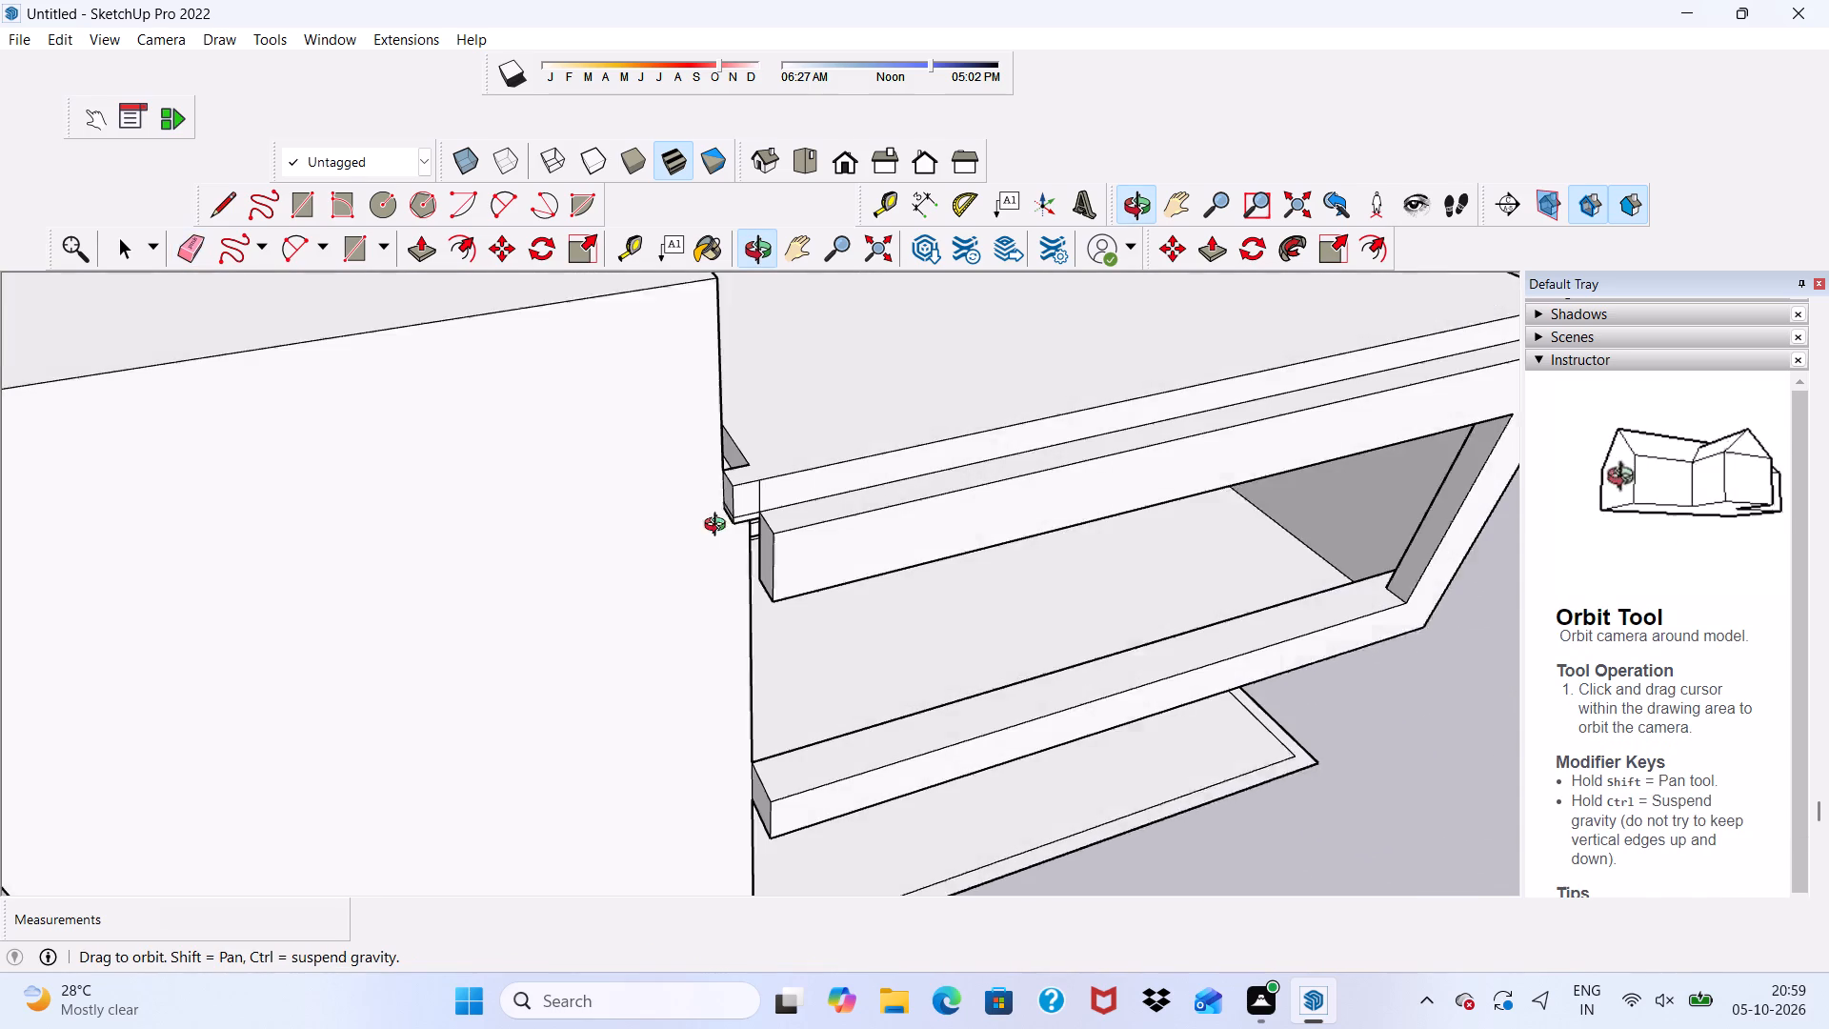
middle_click_drag(719, 527, 719, 528)
scroll(719, 528, "up", 3)
key("space")
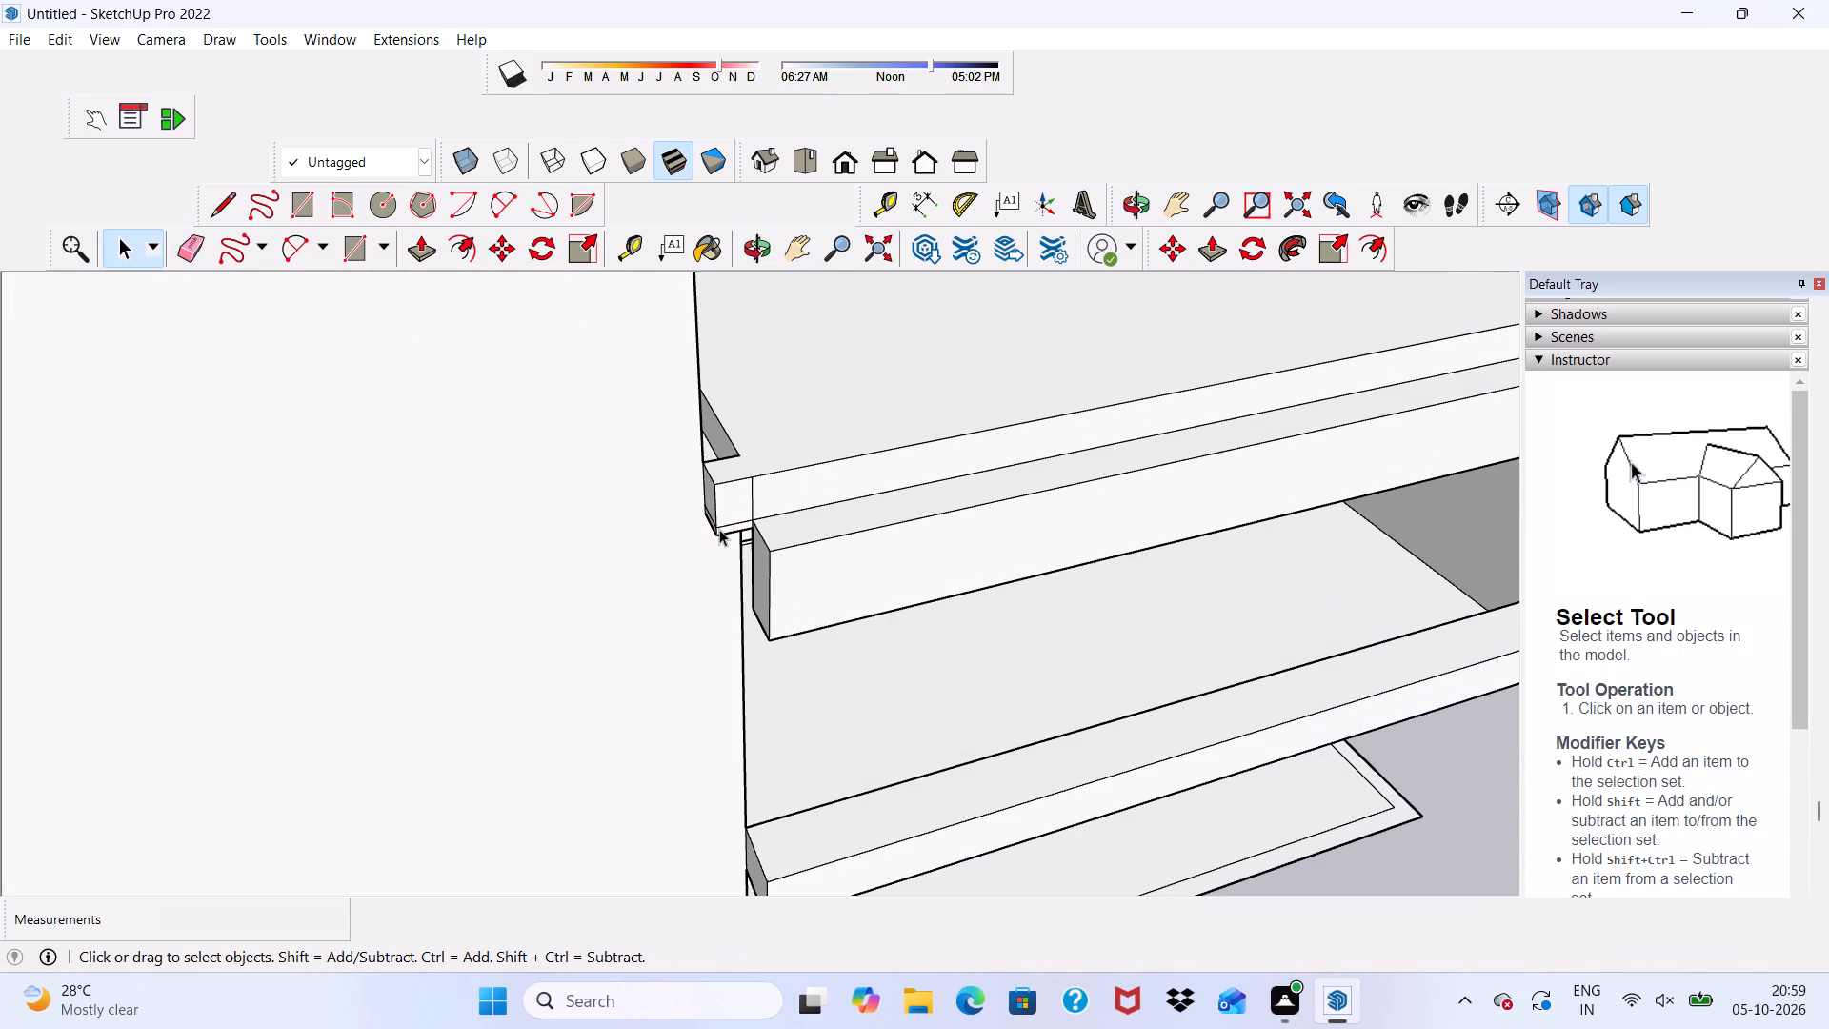
scroll(759, 351, "up", 3)
scroll(759, 350, "down", 1)
scroll(759, 350, "up", 5)
left_click(705, 476)
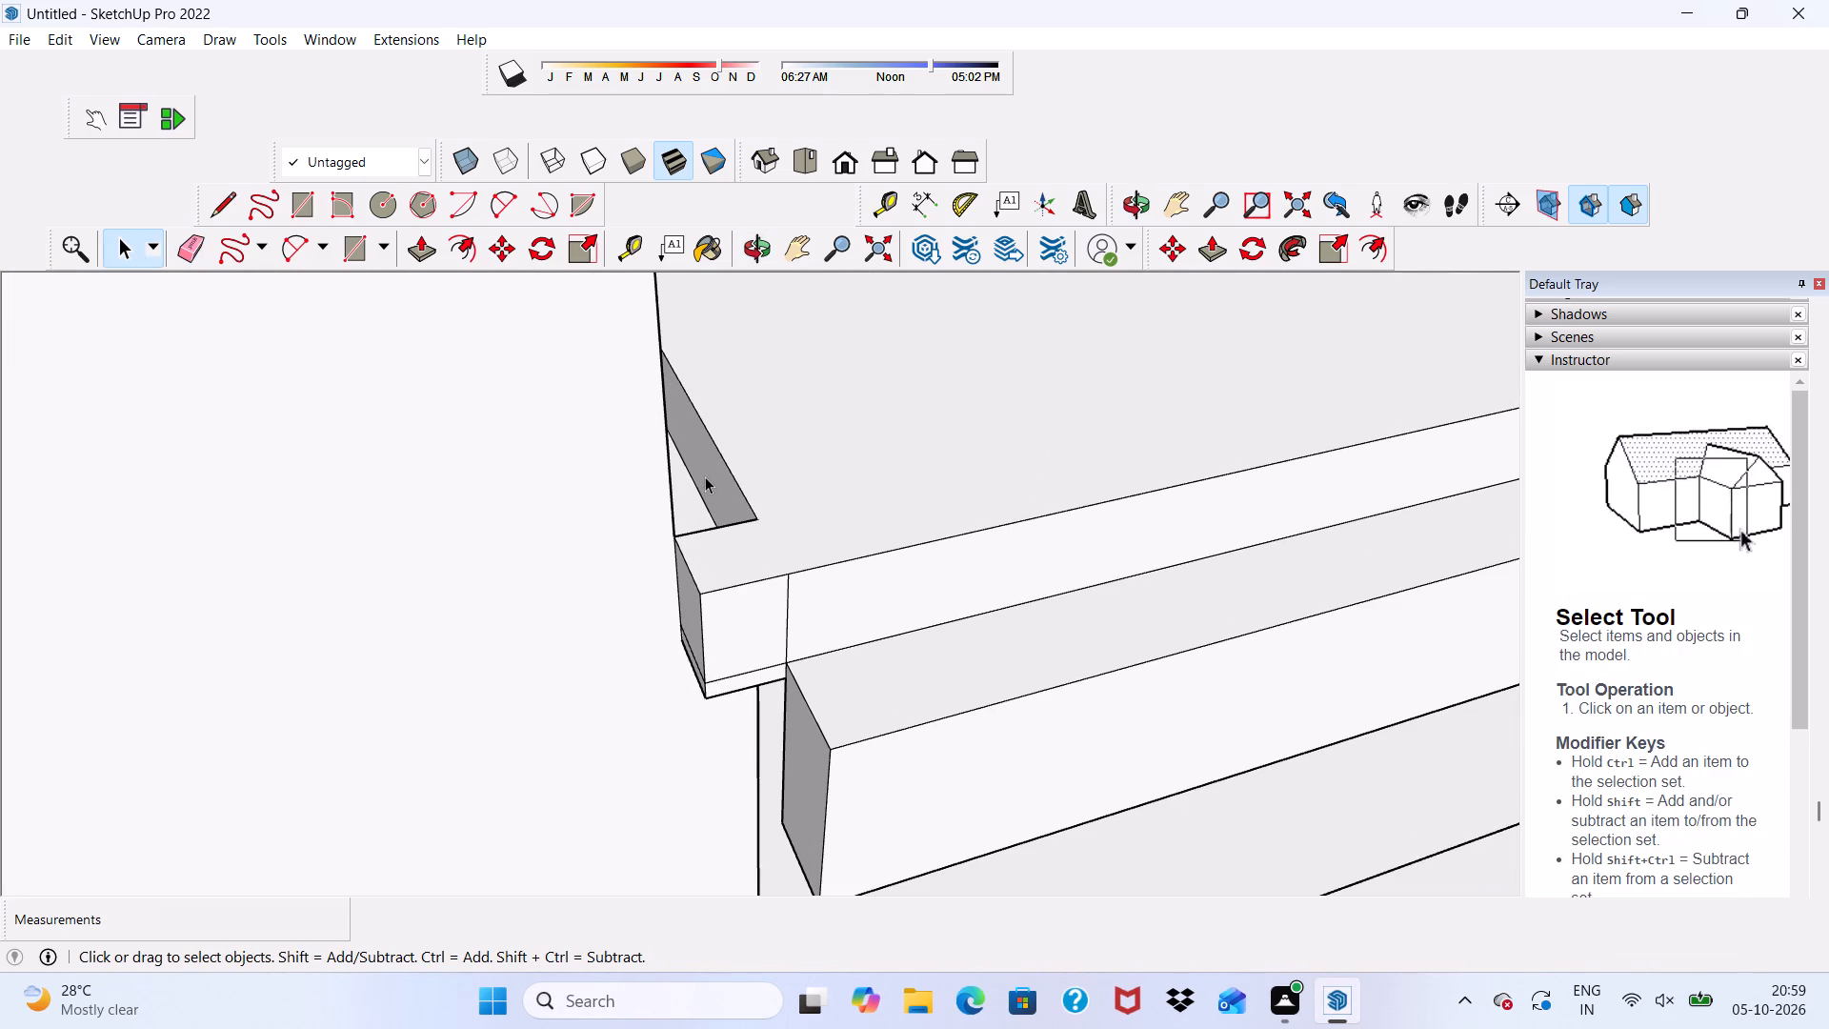
left_click(427, 232)
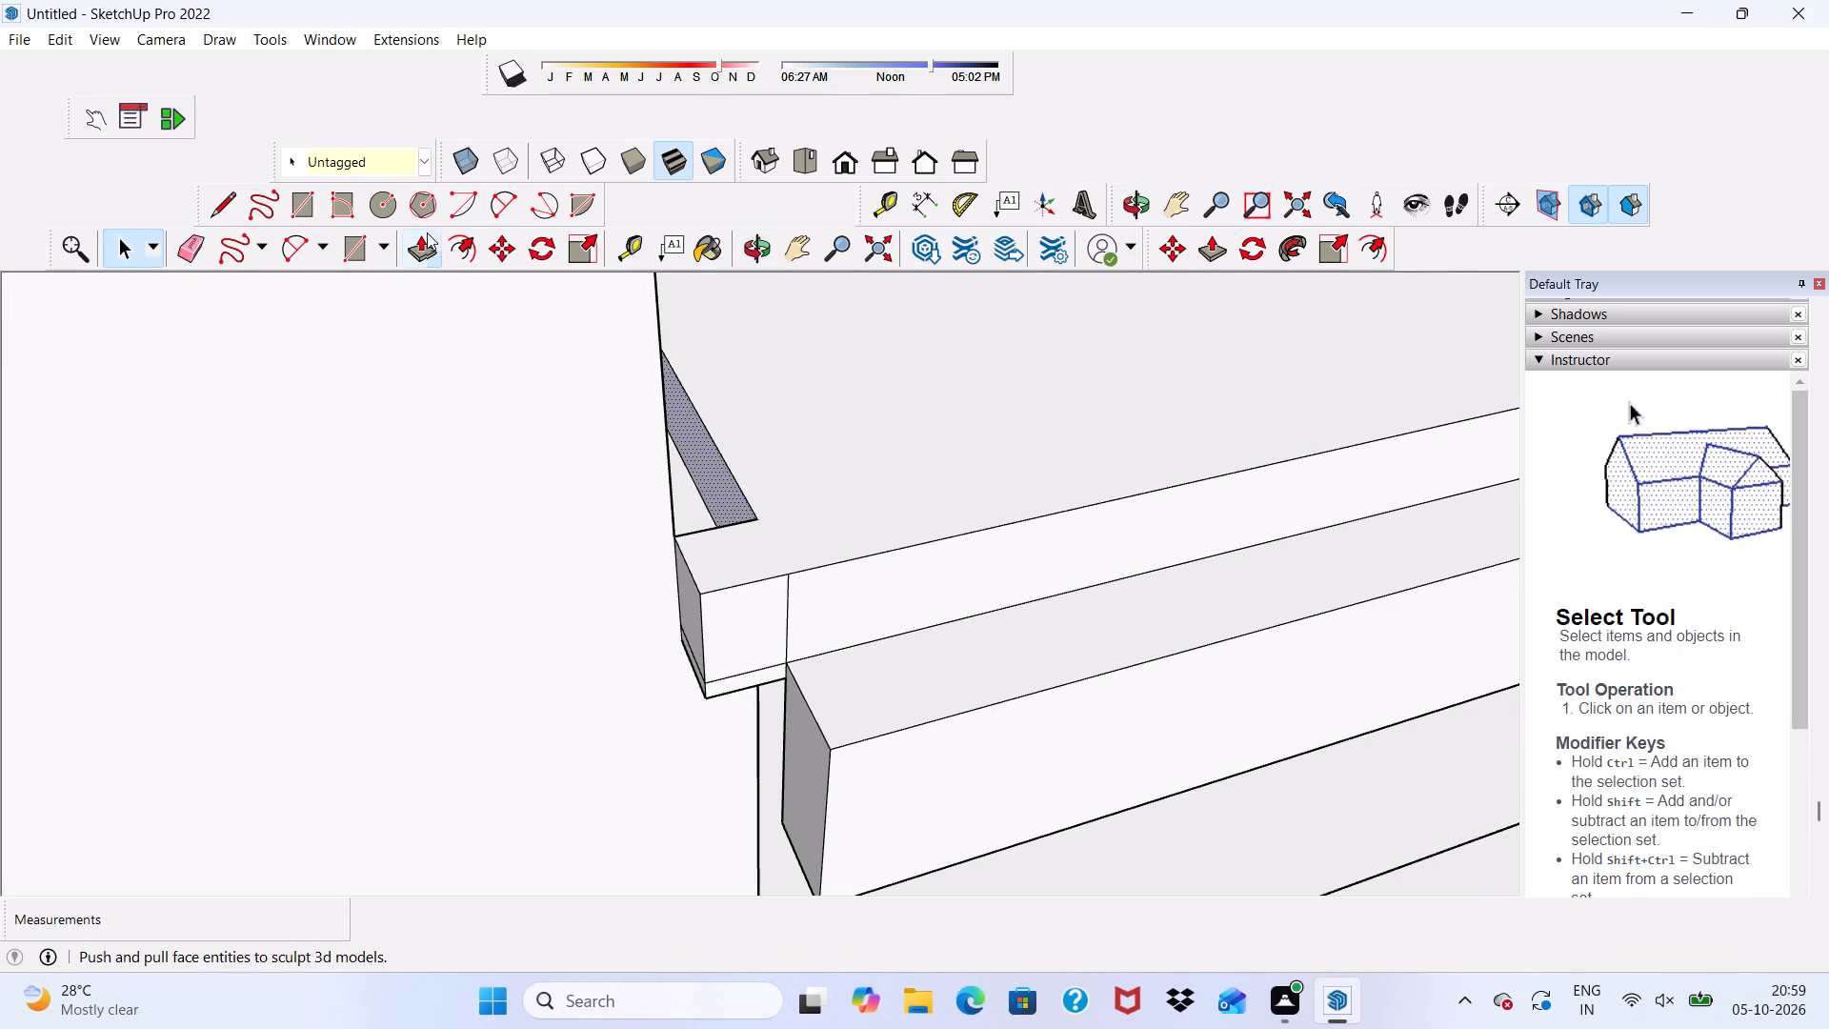
scroll(610, 331, "up", 2)
left_click_drag(729, 477, 655, 515)
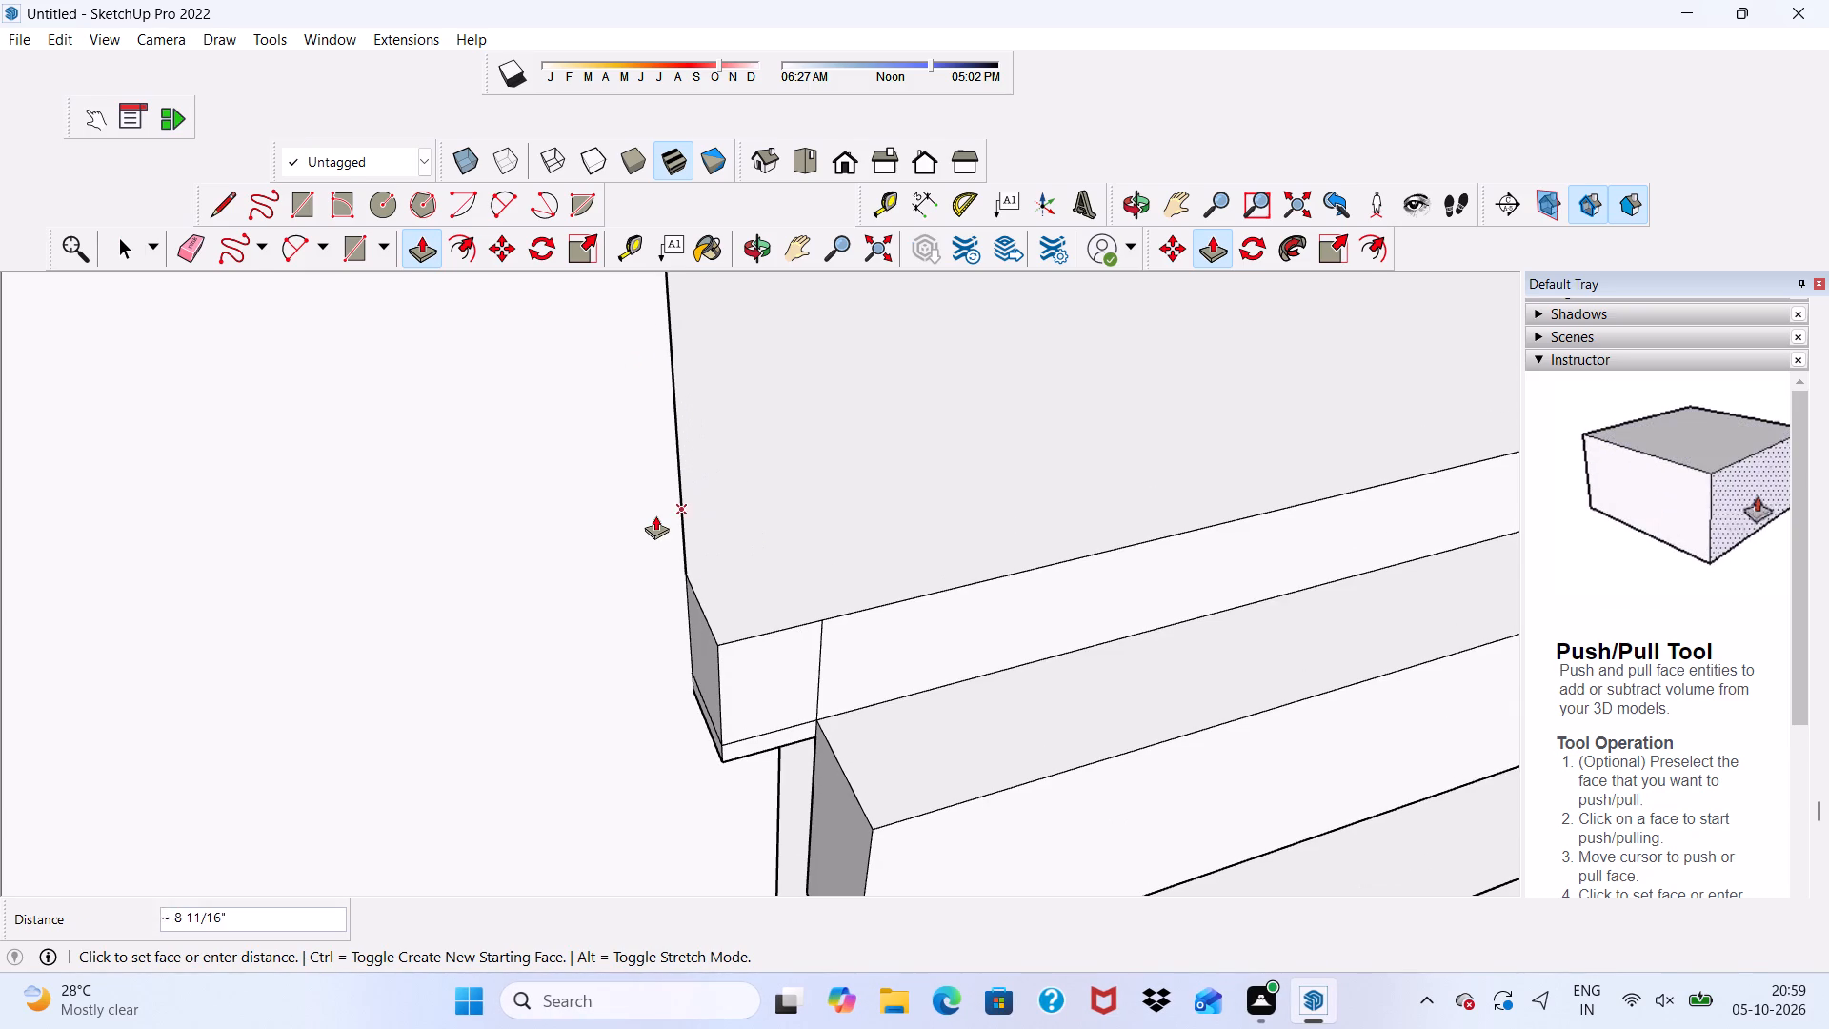
left_click_drag(655, 515, 642, 528)
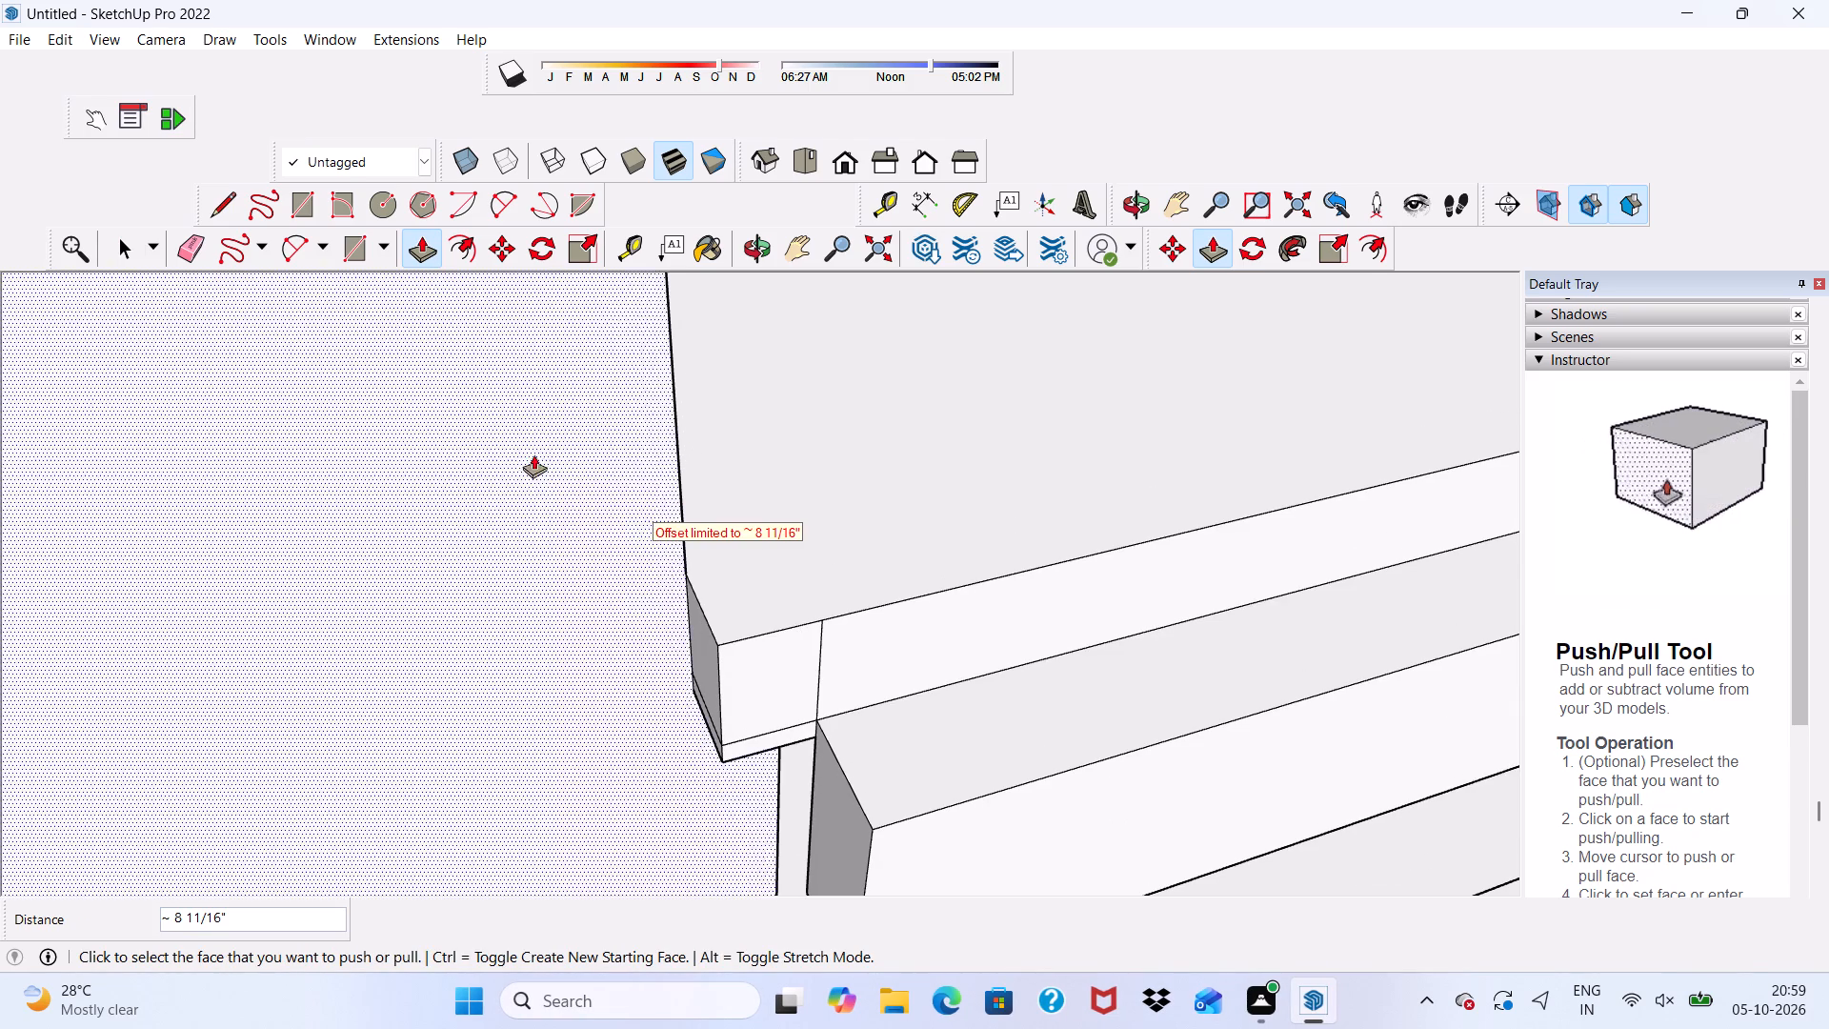
Push/Pull the small side face at the slab's front corner beside the front block 9/16" inward.
scroll(533, 454, "down", 9)
middle_click_drag(678, 568, 598, 408)
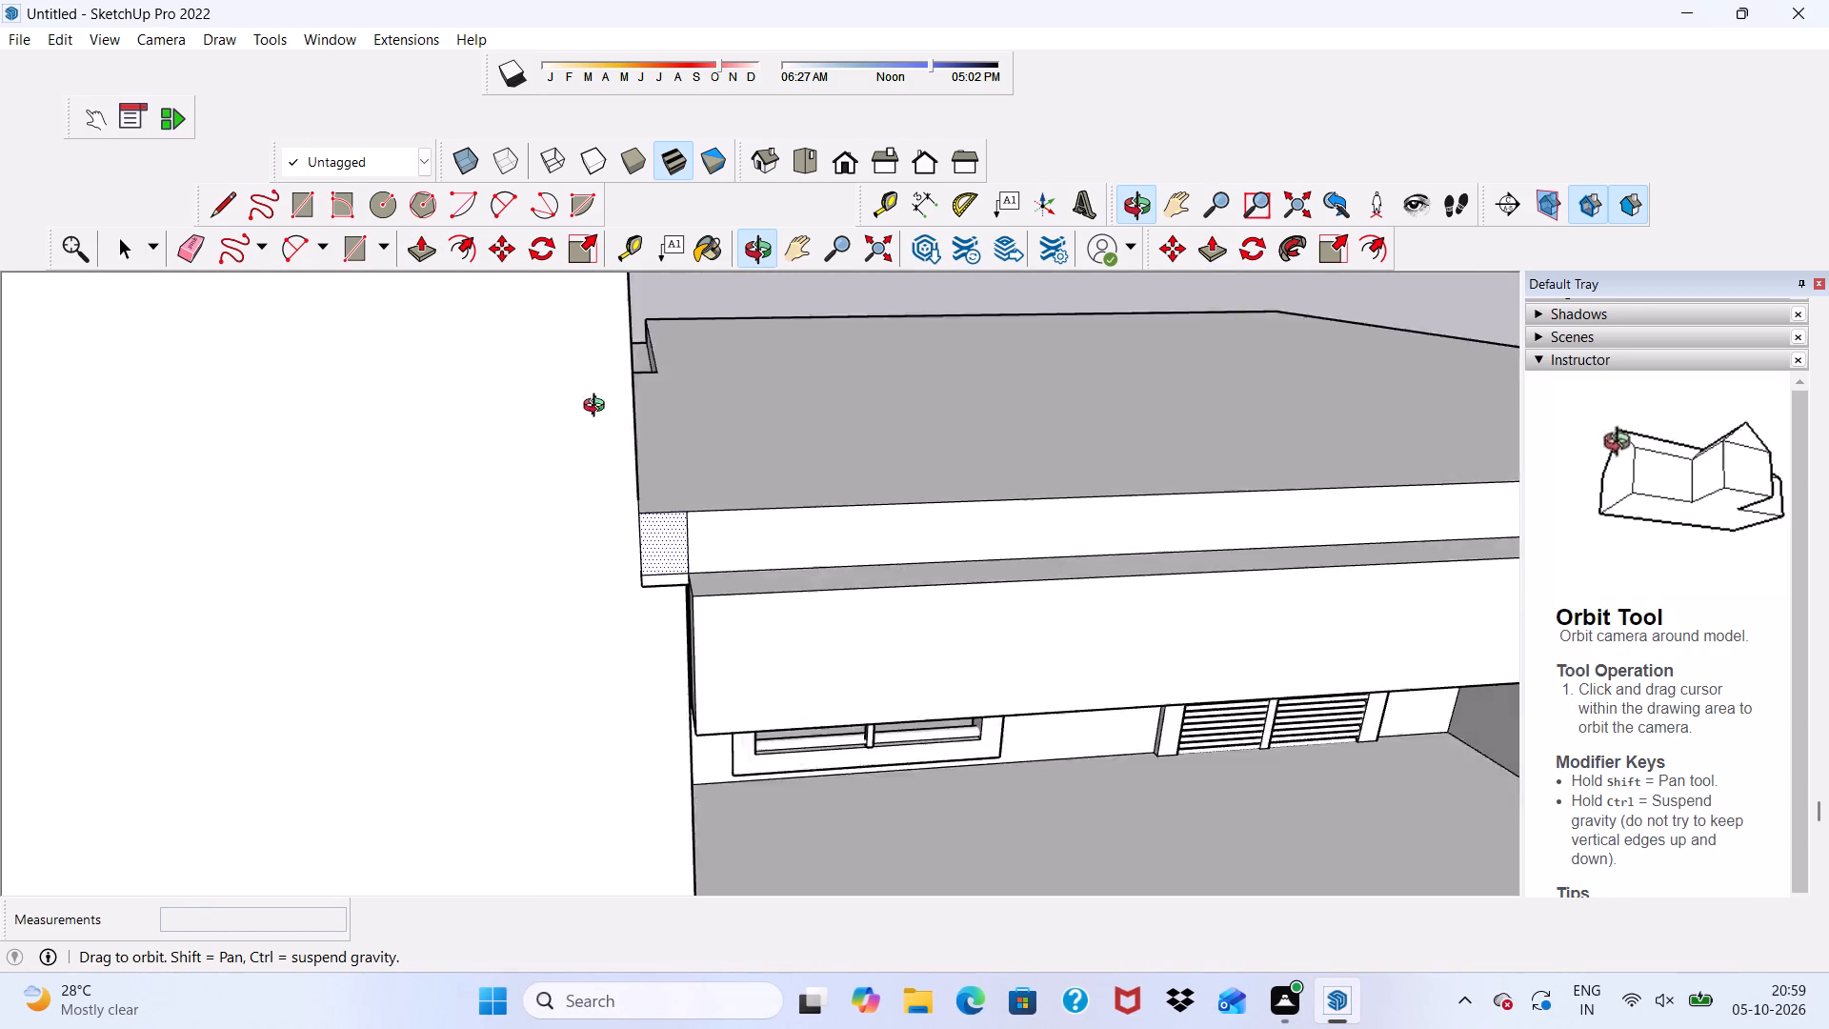
middle_click_drag(598, 408, 594, 396)
middle_click(592, 387)
scroll(666, 615, "up", 5)
middle_click_drag(652, 496, 949, 393)
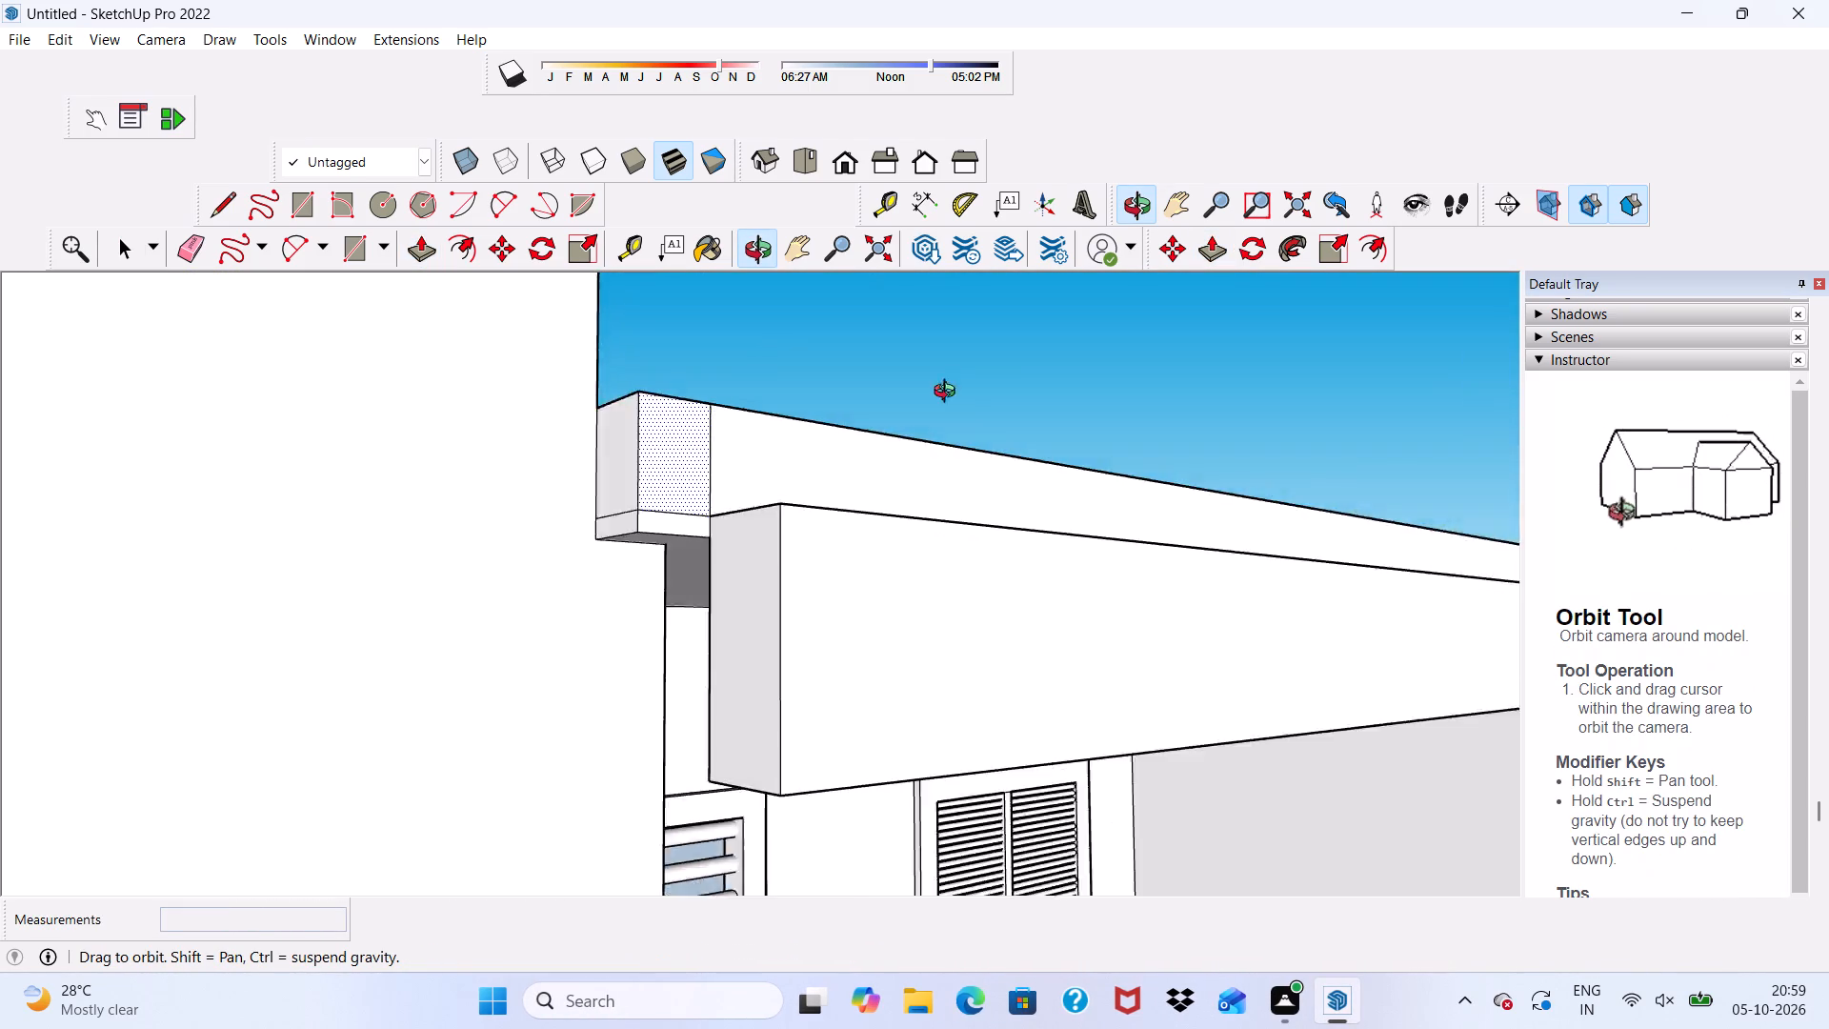
middle_click_drag(949, 393, 932, 500)
scroll(654, 453, "up", 2)
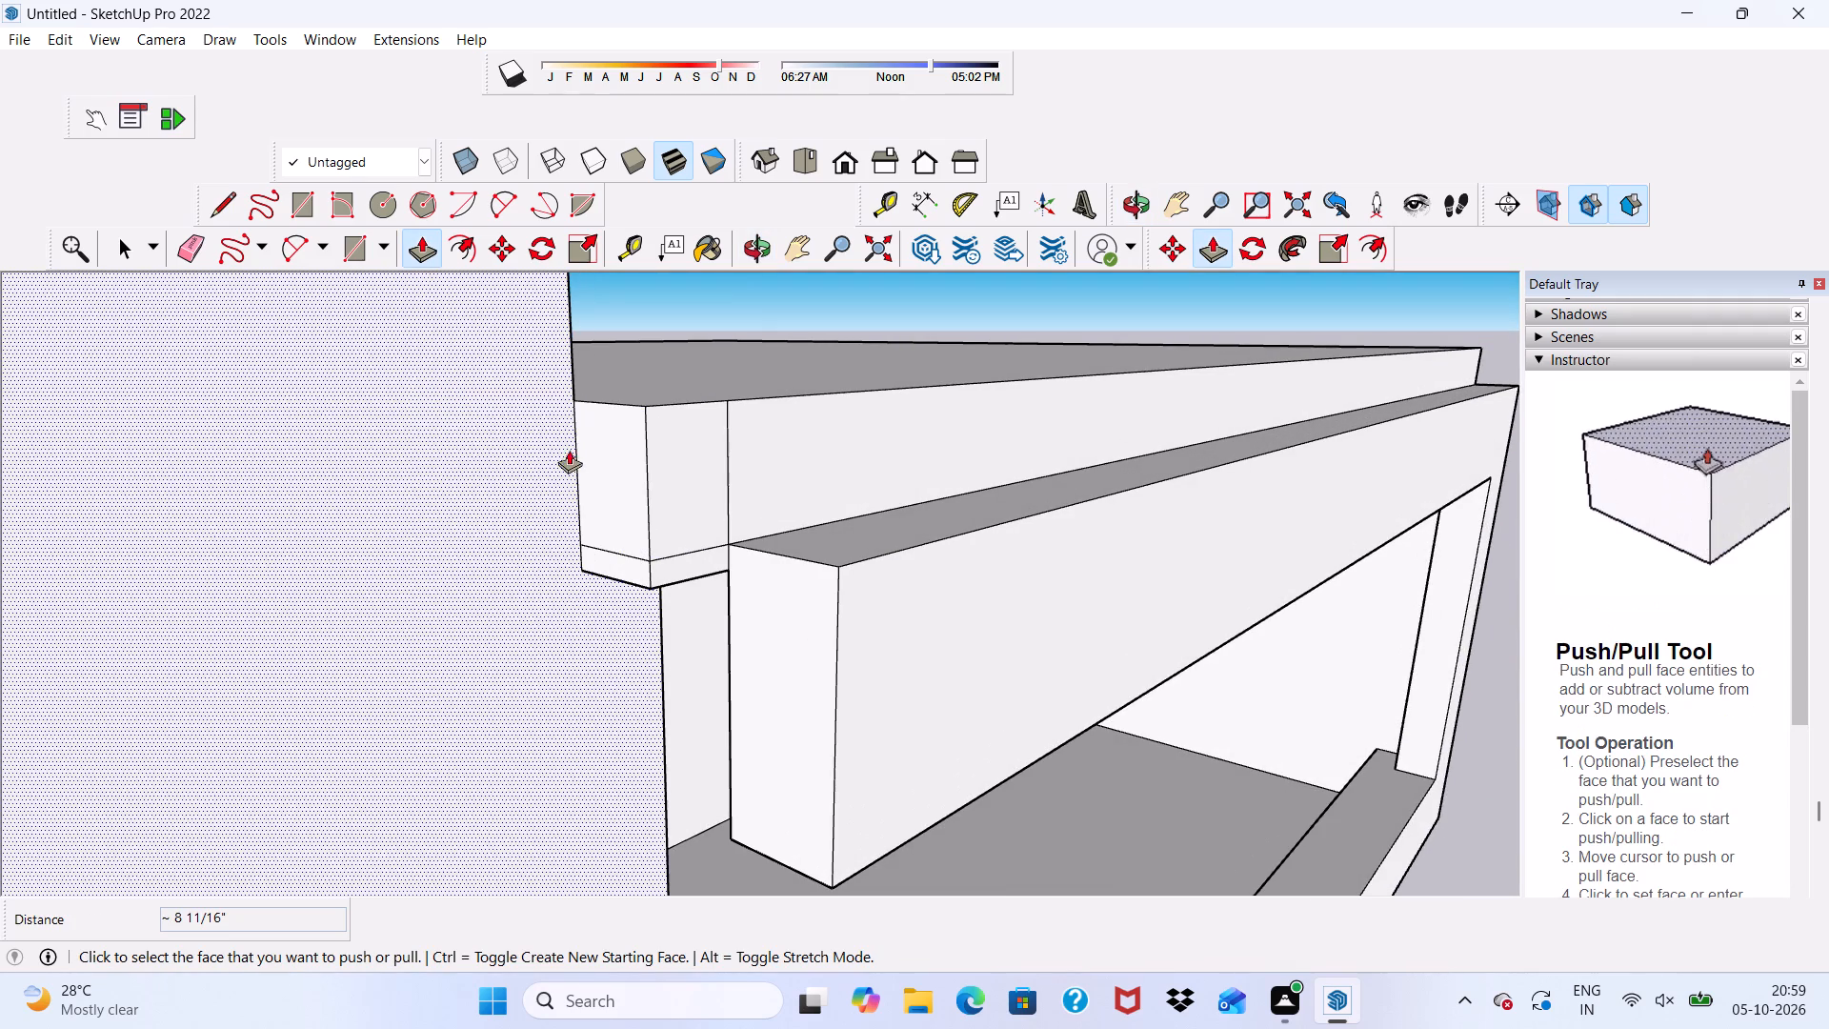
left_click(595, 437)
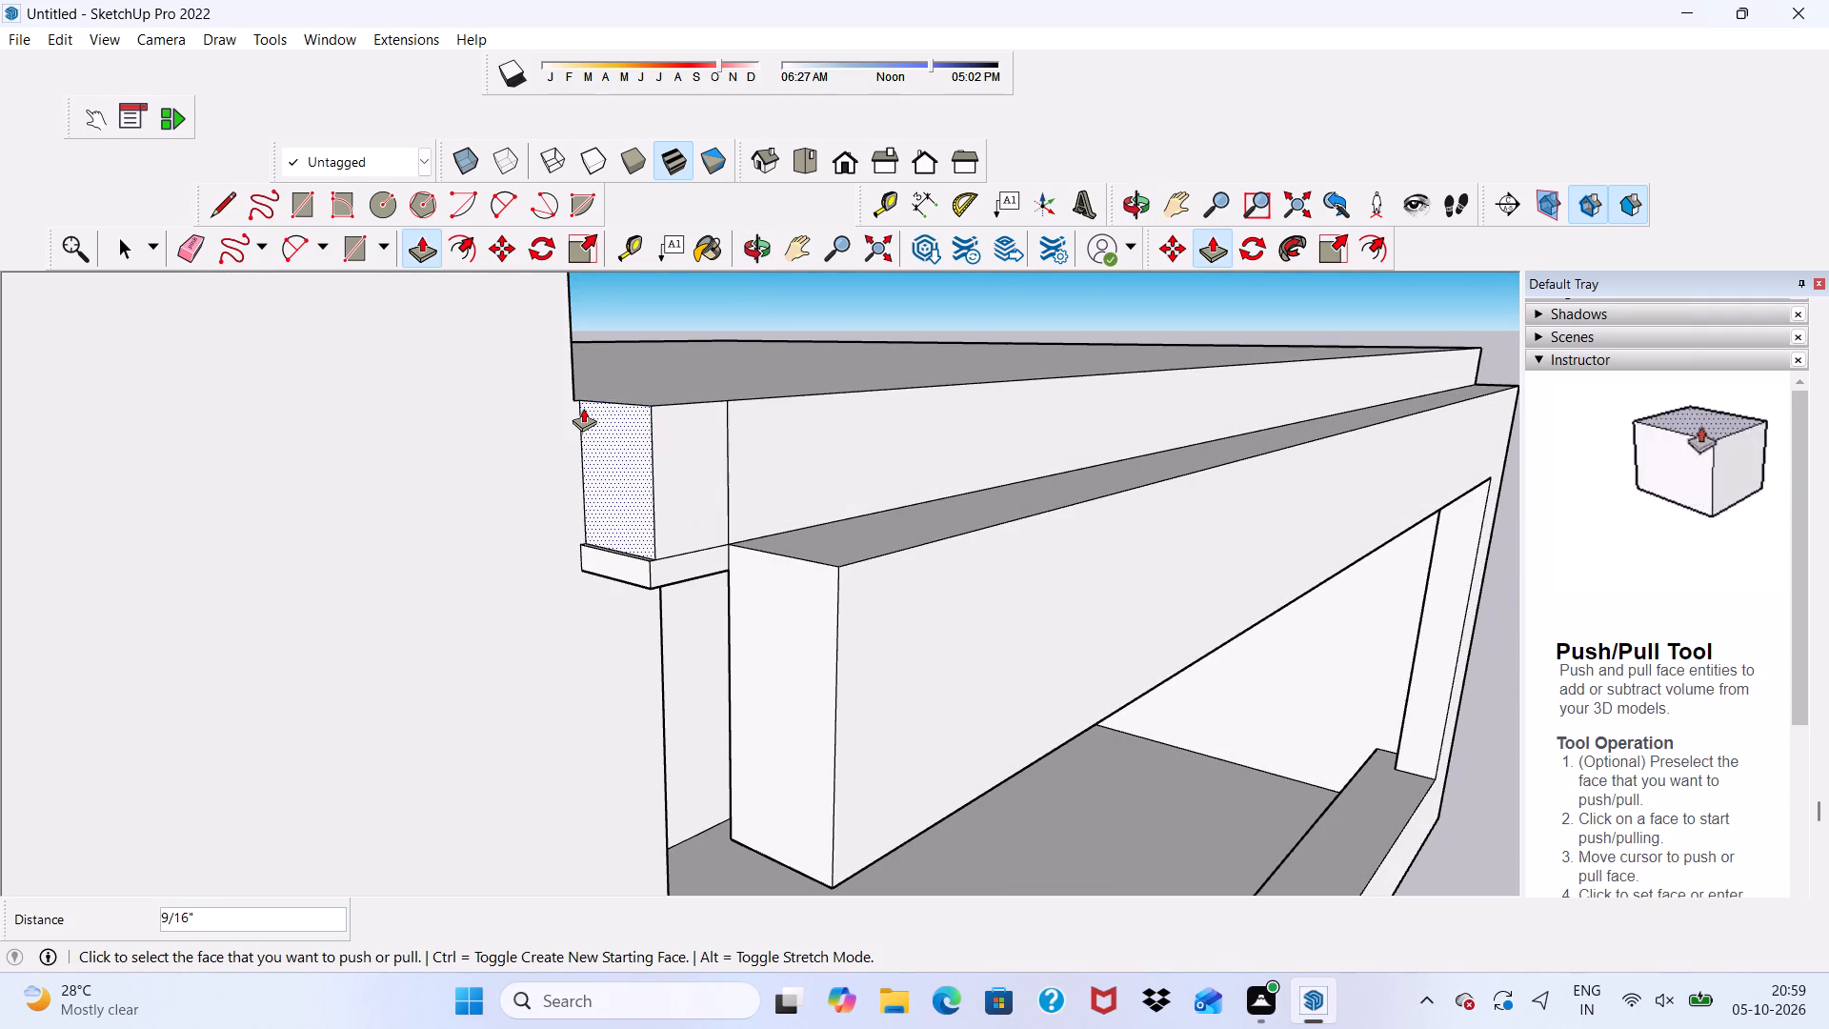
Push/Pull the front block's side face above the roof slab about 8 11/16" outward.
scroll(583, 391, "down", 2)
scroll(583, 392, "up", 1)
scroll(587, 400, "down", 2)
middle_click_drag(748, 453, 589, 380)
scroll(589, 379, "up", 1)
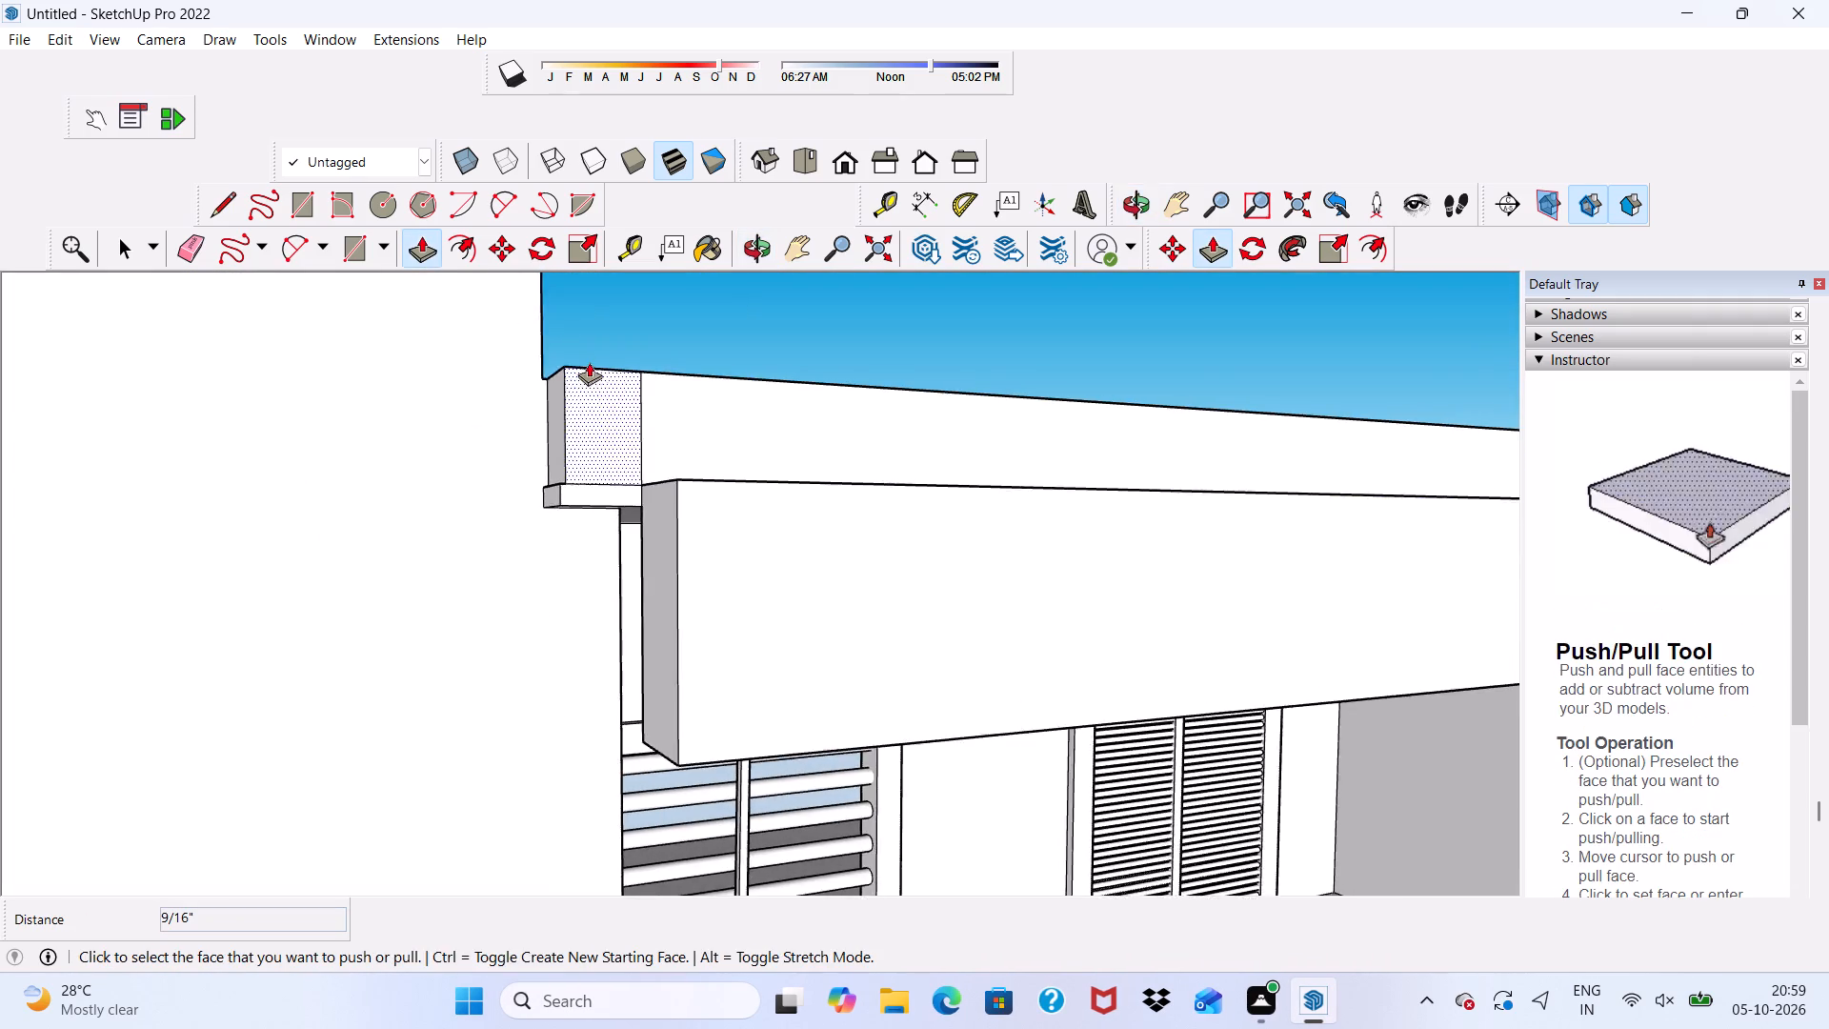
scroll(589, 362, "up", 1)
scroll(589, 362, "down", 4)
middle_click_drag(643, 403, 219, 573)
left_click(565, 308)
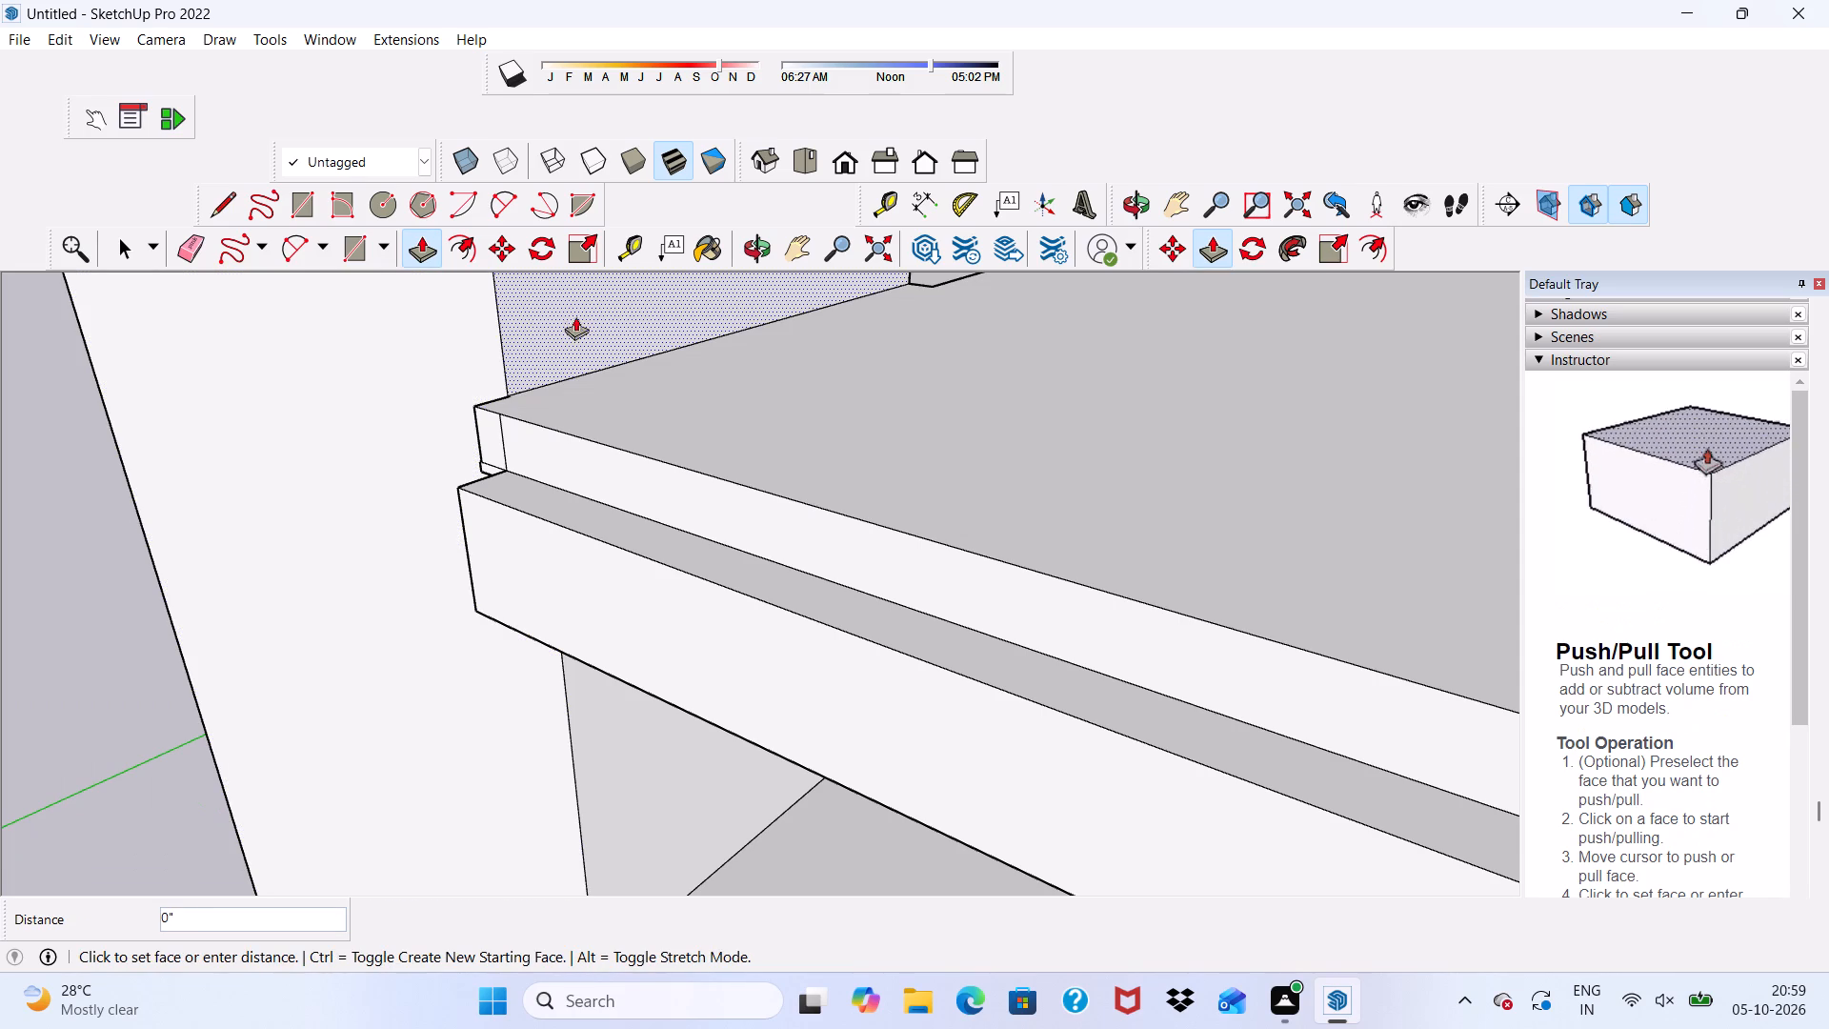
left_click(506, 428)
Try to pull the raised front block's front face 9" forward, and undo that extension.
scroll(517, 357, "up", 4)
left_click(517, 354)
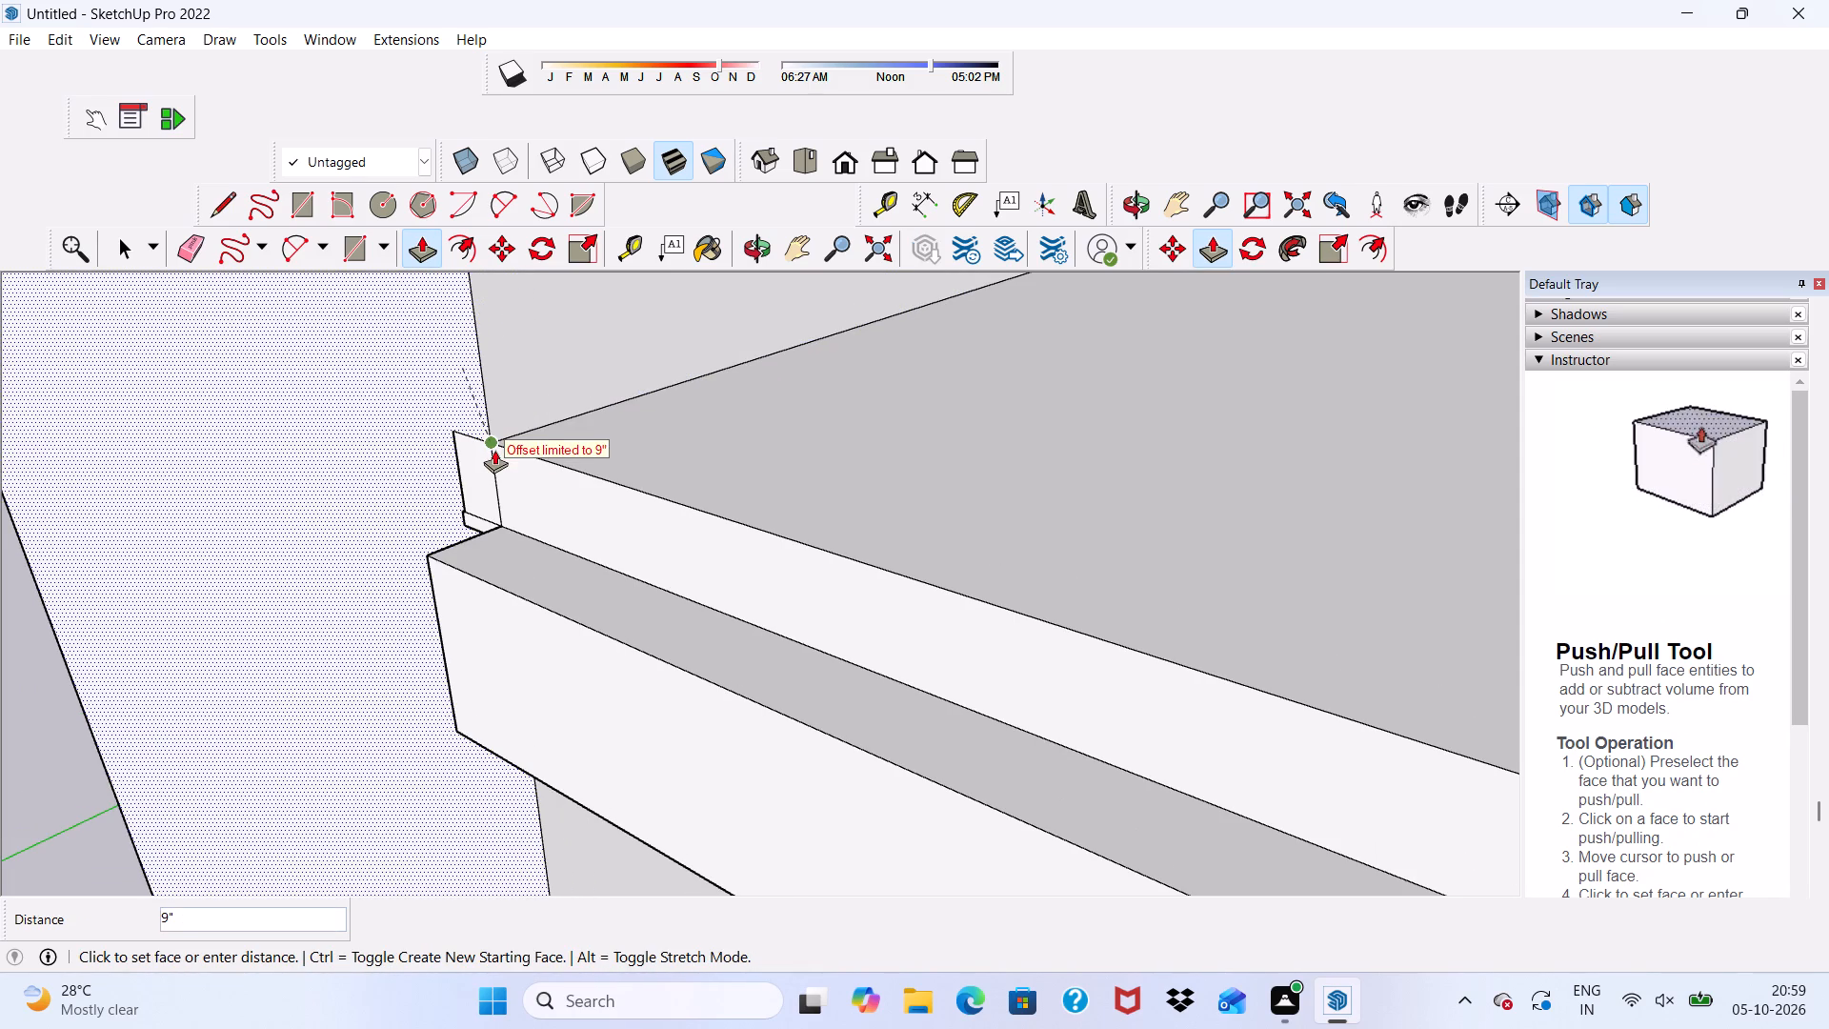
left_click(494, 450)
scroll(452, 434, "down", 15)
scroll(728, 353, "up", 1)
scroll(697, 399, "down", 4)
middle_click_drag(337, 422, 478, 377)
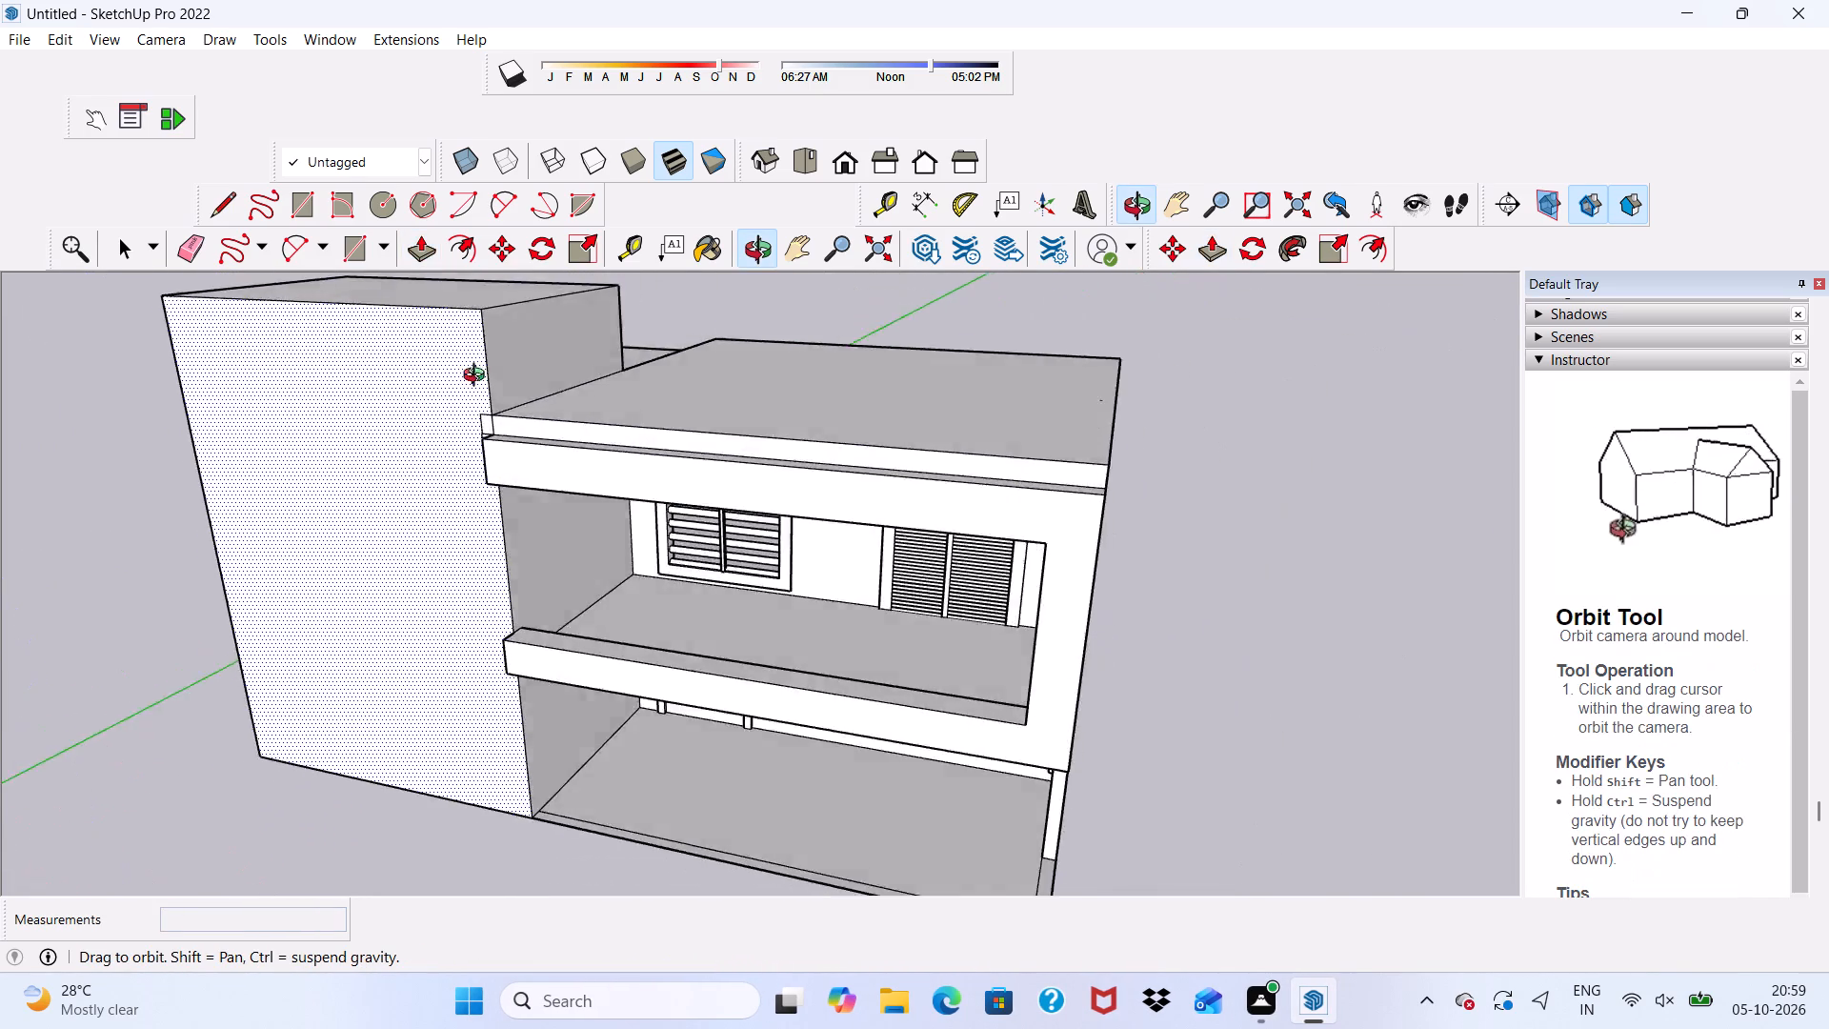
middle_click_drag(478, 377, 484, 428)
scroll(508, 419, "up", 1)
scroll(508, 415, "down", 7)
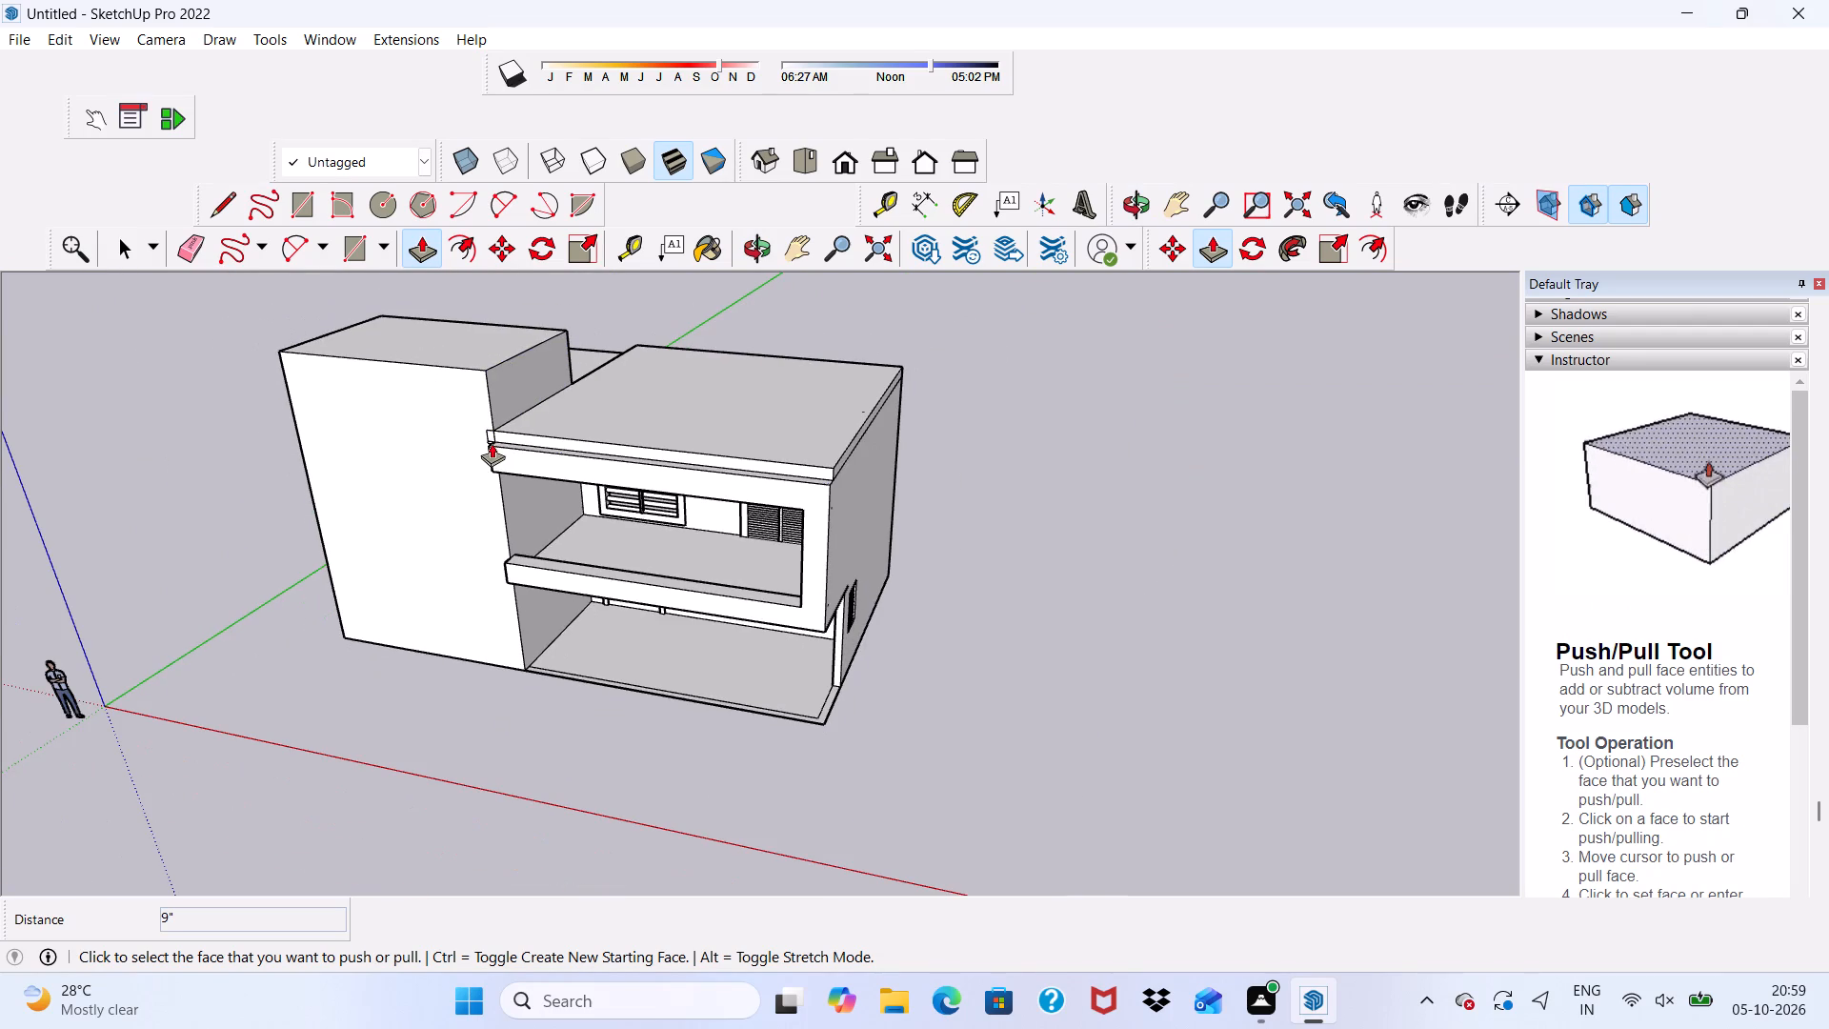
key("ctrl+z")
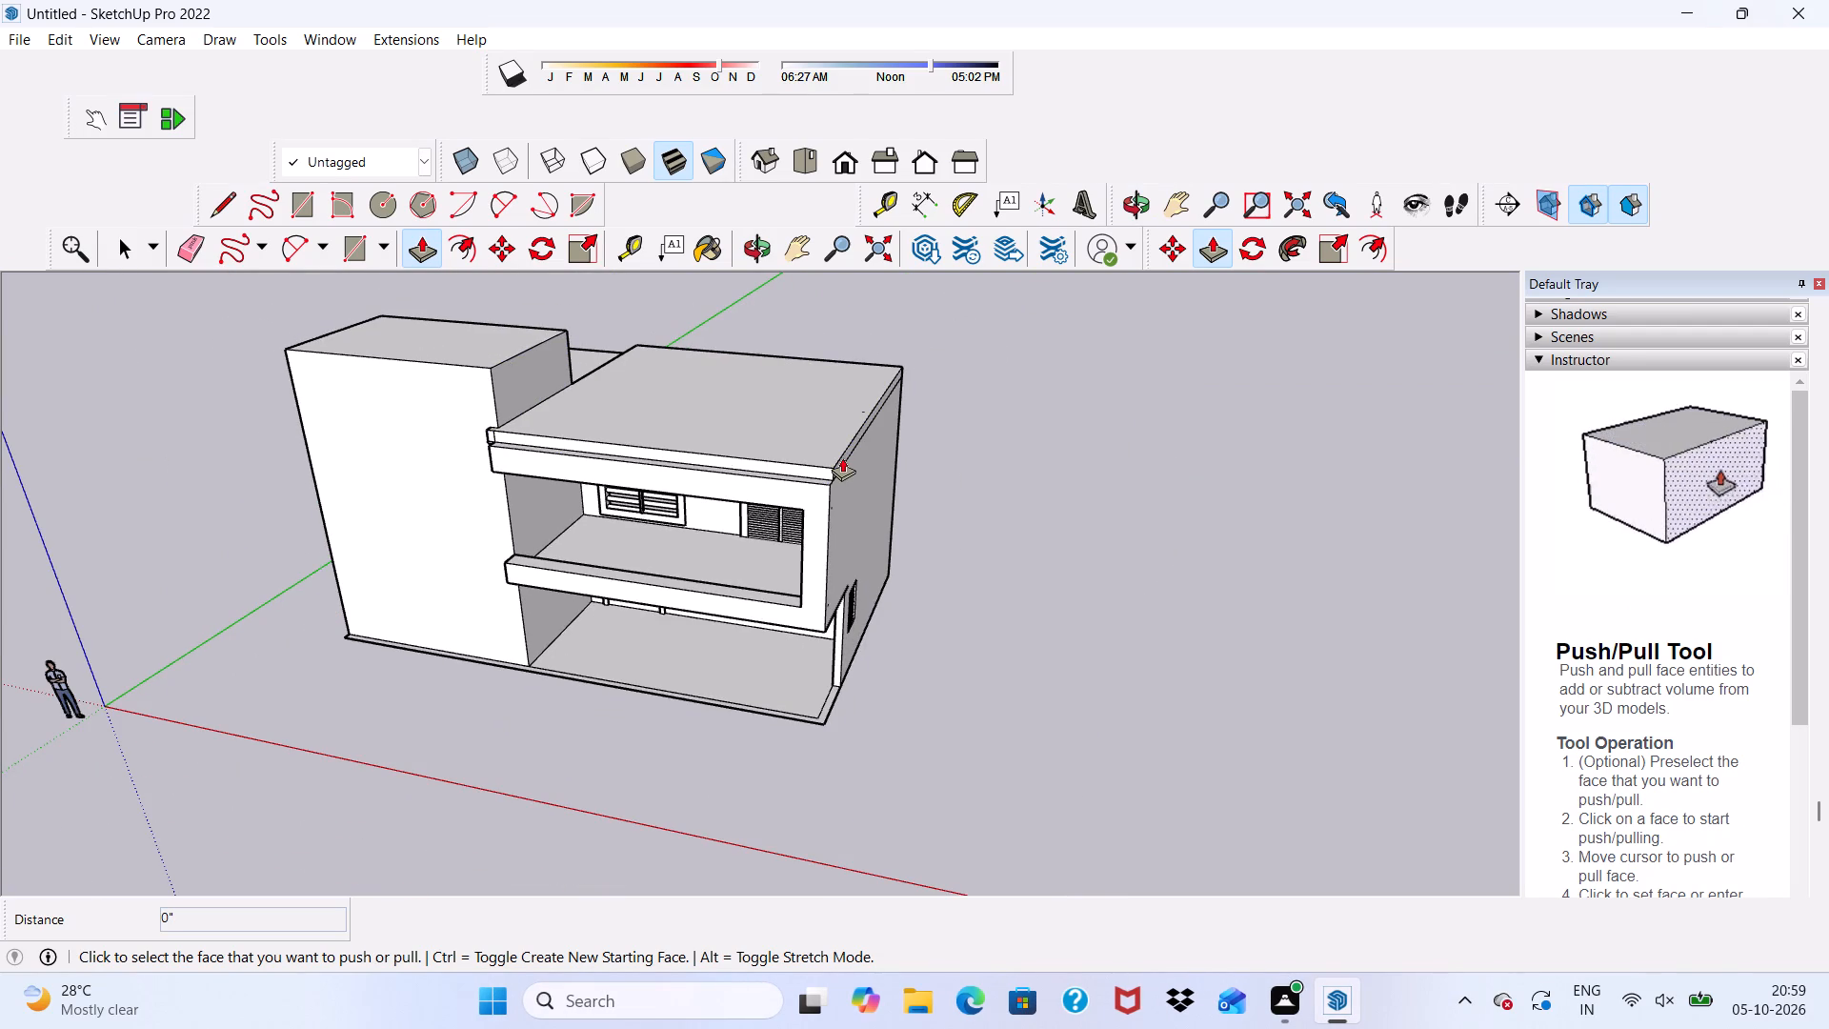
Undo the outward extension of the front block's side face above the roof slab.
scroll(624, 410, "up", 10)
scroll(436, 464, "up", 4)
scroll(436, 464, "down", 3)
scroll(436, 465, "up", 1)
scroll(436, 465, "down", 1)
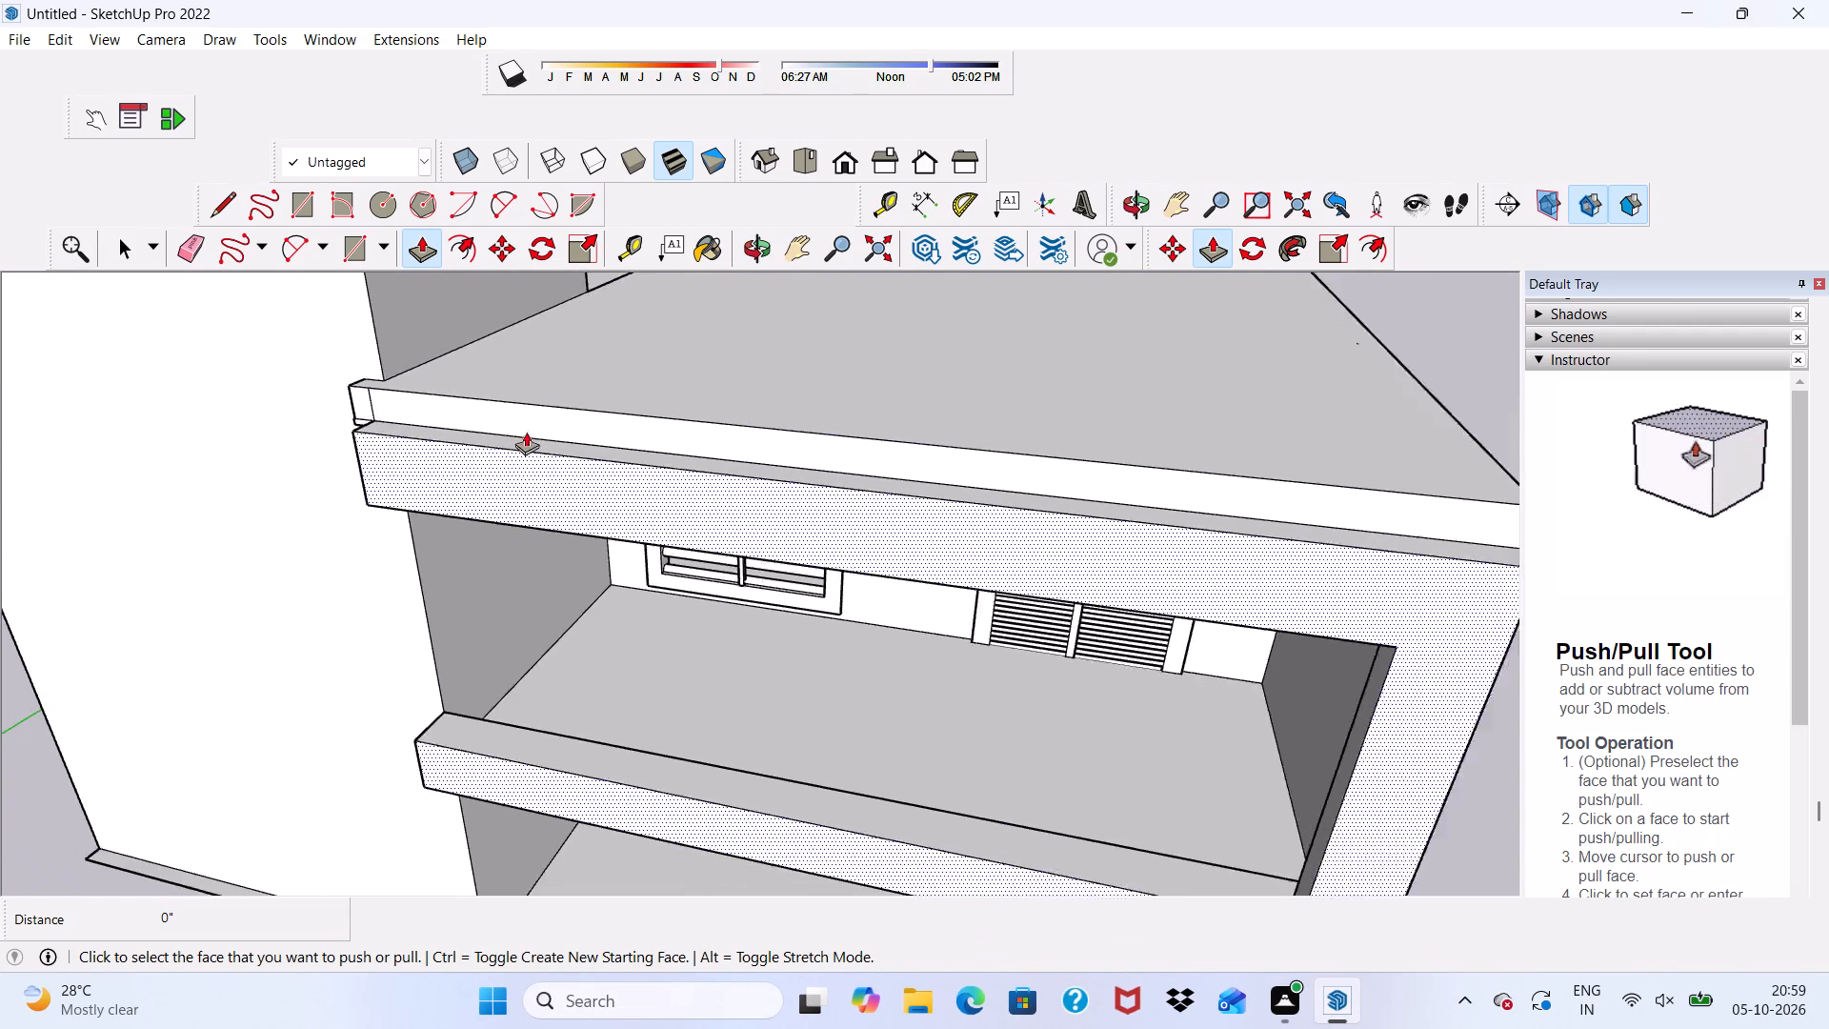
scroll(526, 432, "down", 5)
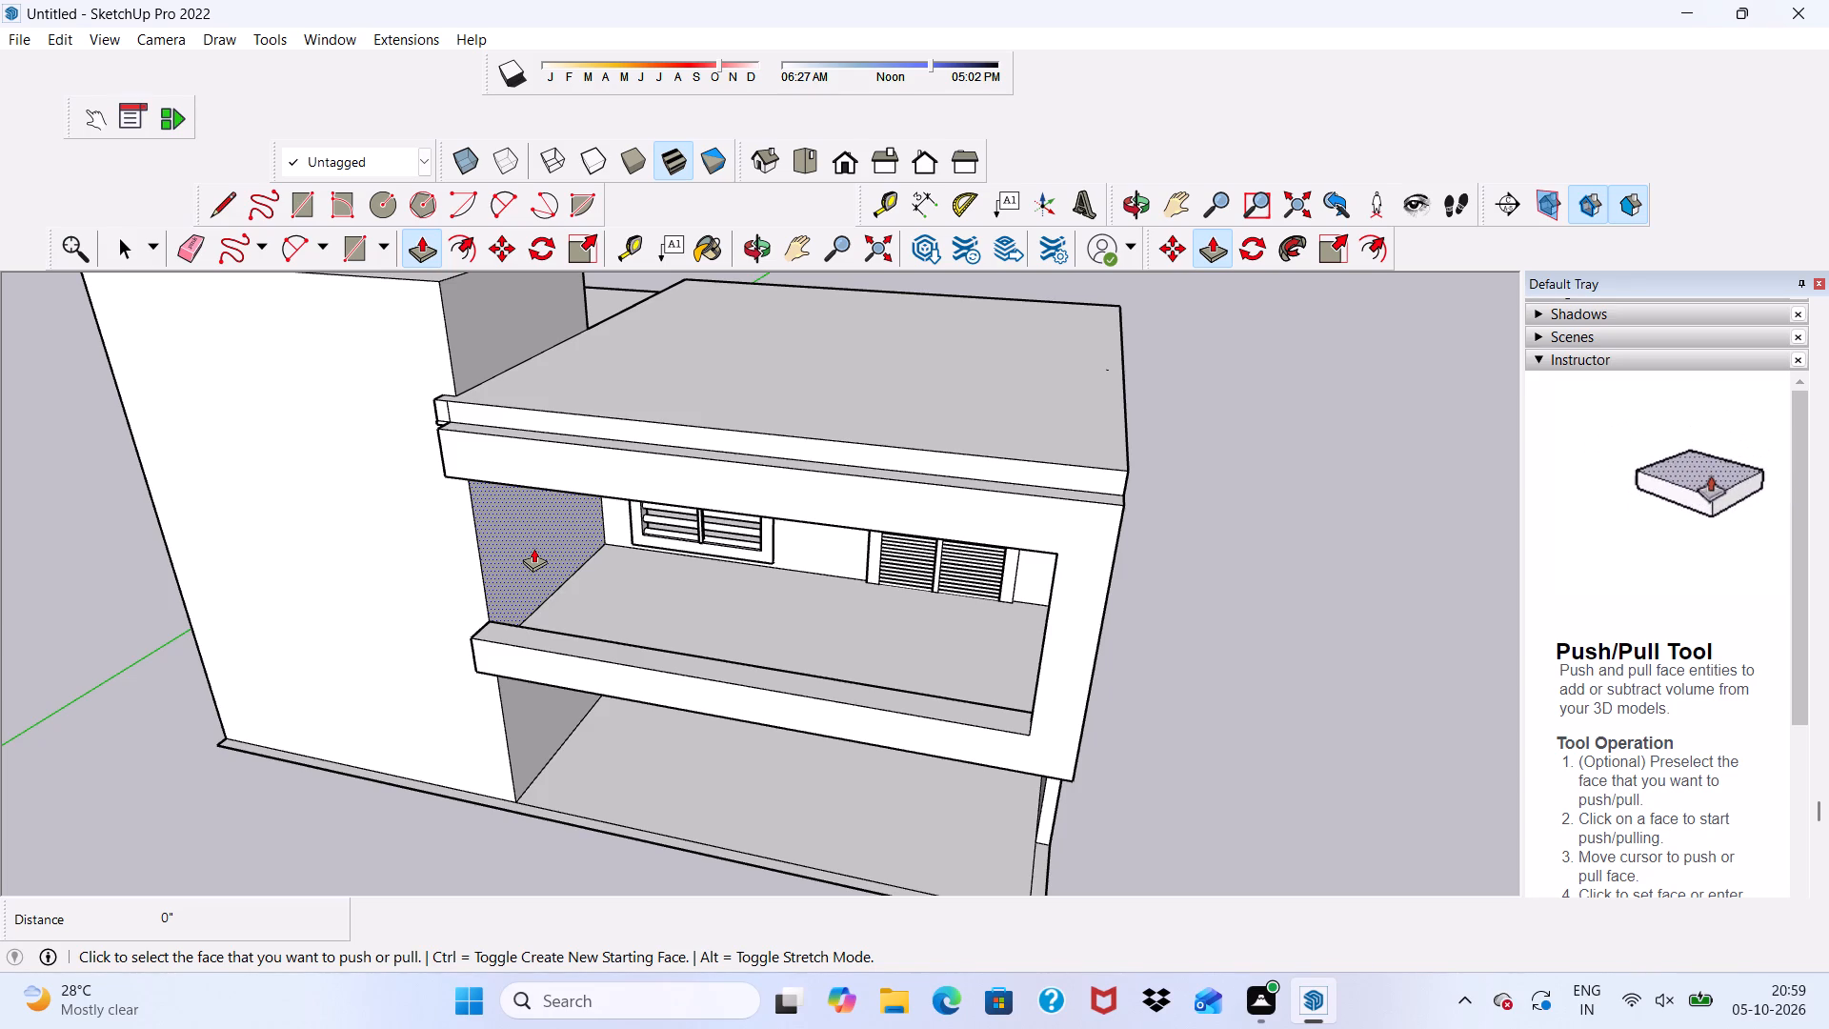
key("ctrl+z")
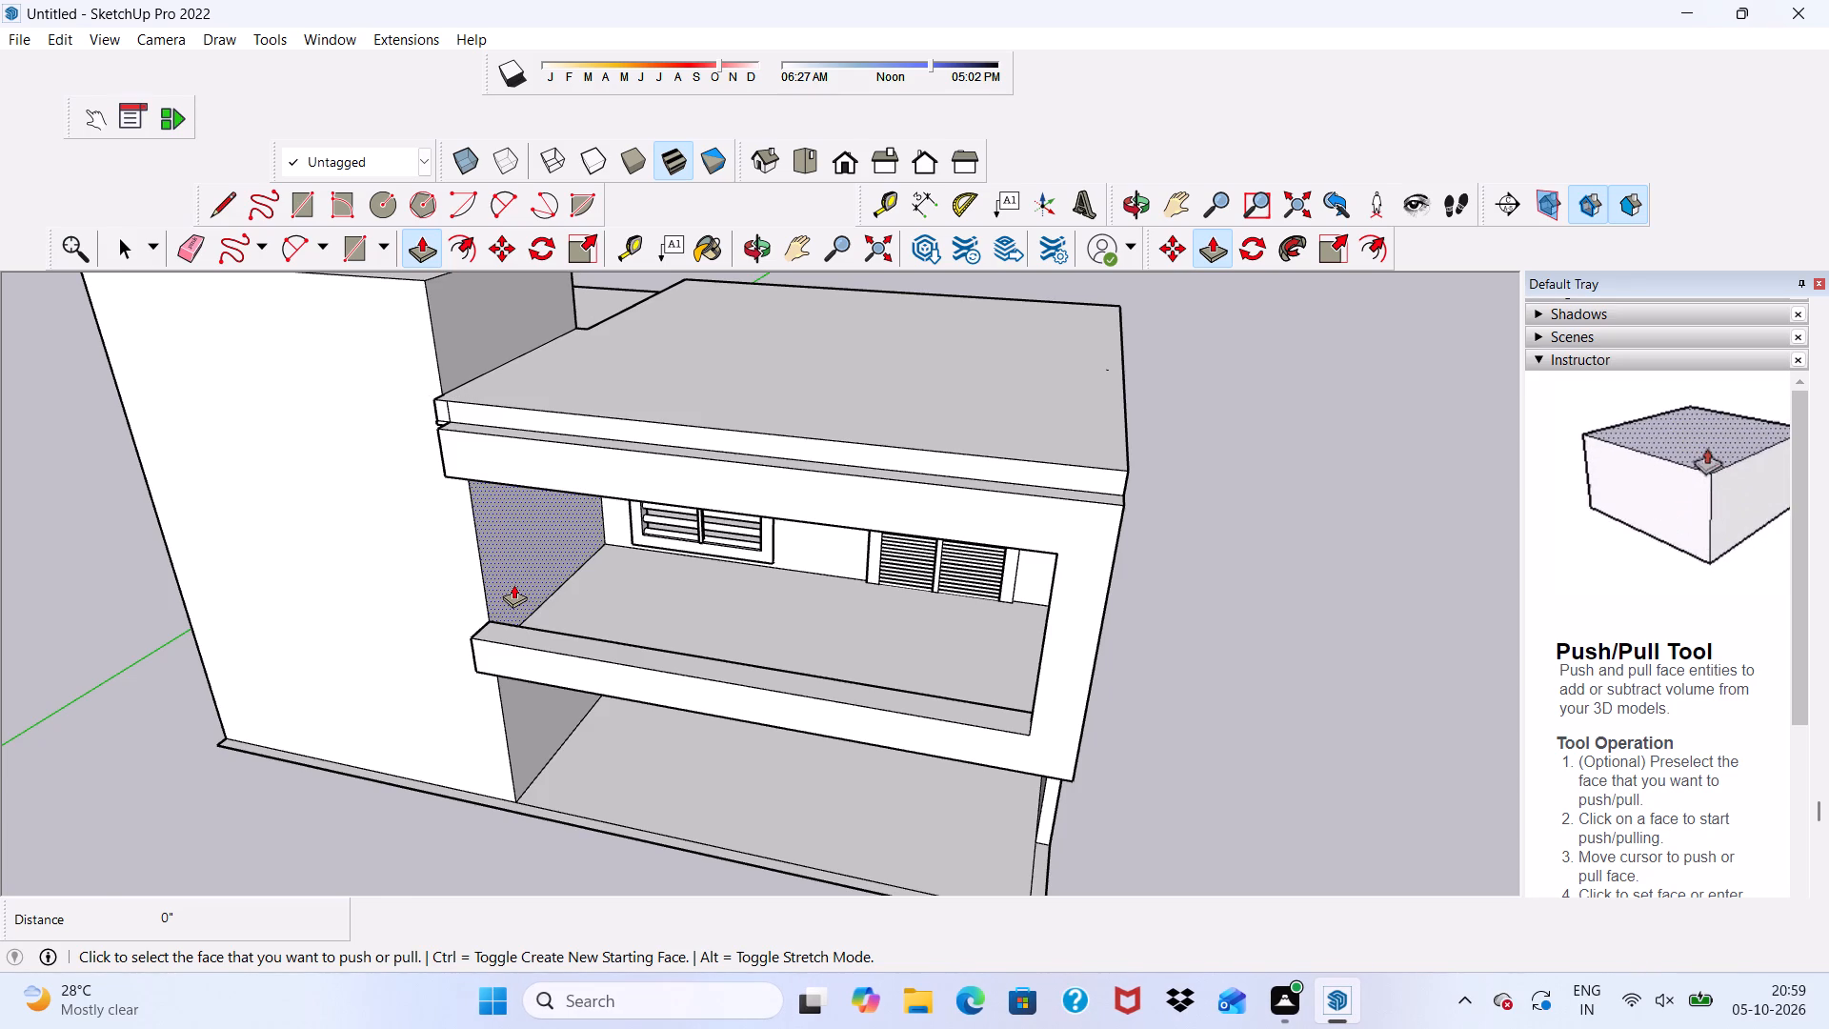
Push/Pull the lower back face inside the front block's hollow base about 13' 7 3/4" forward to the front wall.
scroll(512, 585, "down", 4)
scroll(530, 591, "up", 2)
scroll(530, 591, "down", 1)
scroll(530, 591, "up", 15)
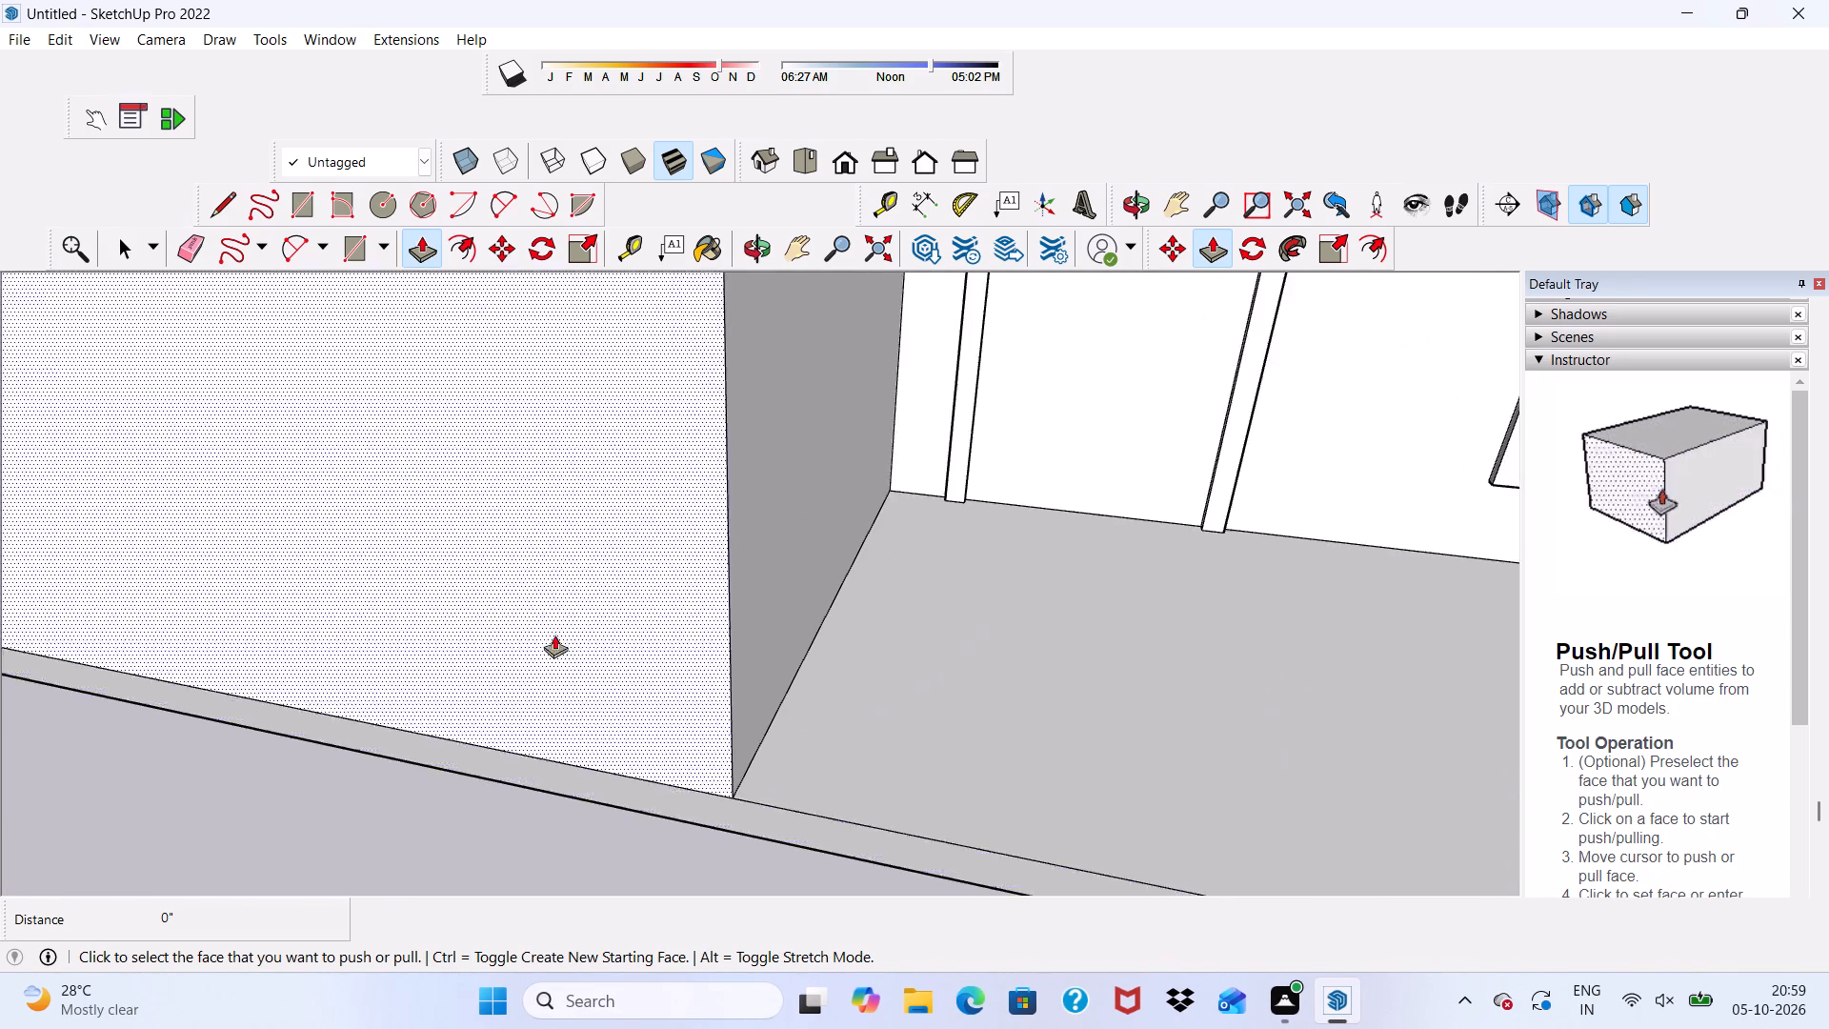
scroll(554, 635, "down", 4)
middle_click_drag(554, 635, 673, 31)
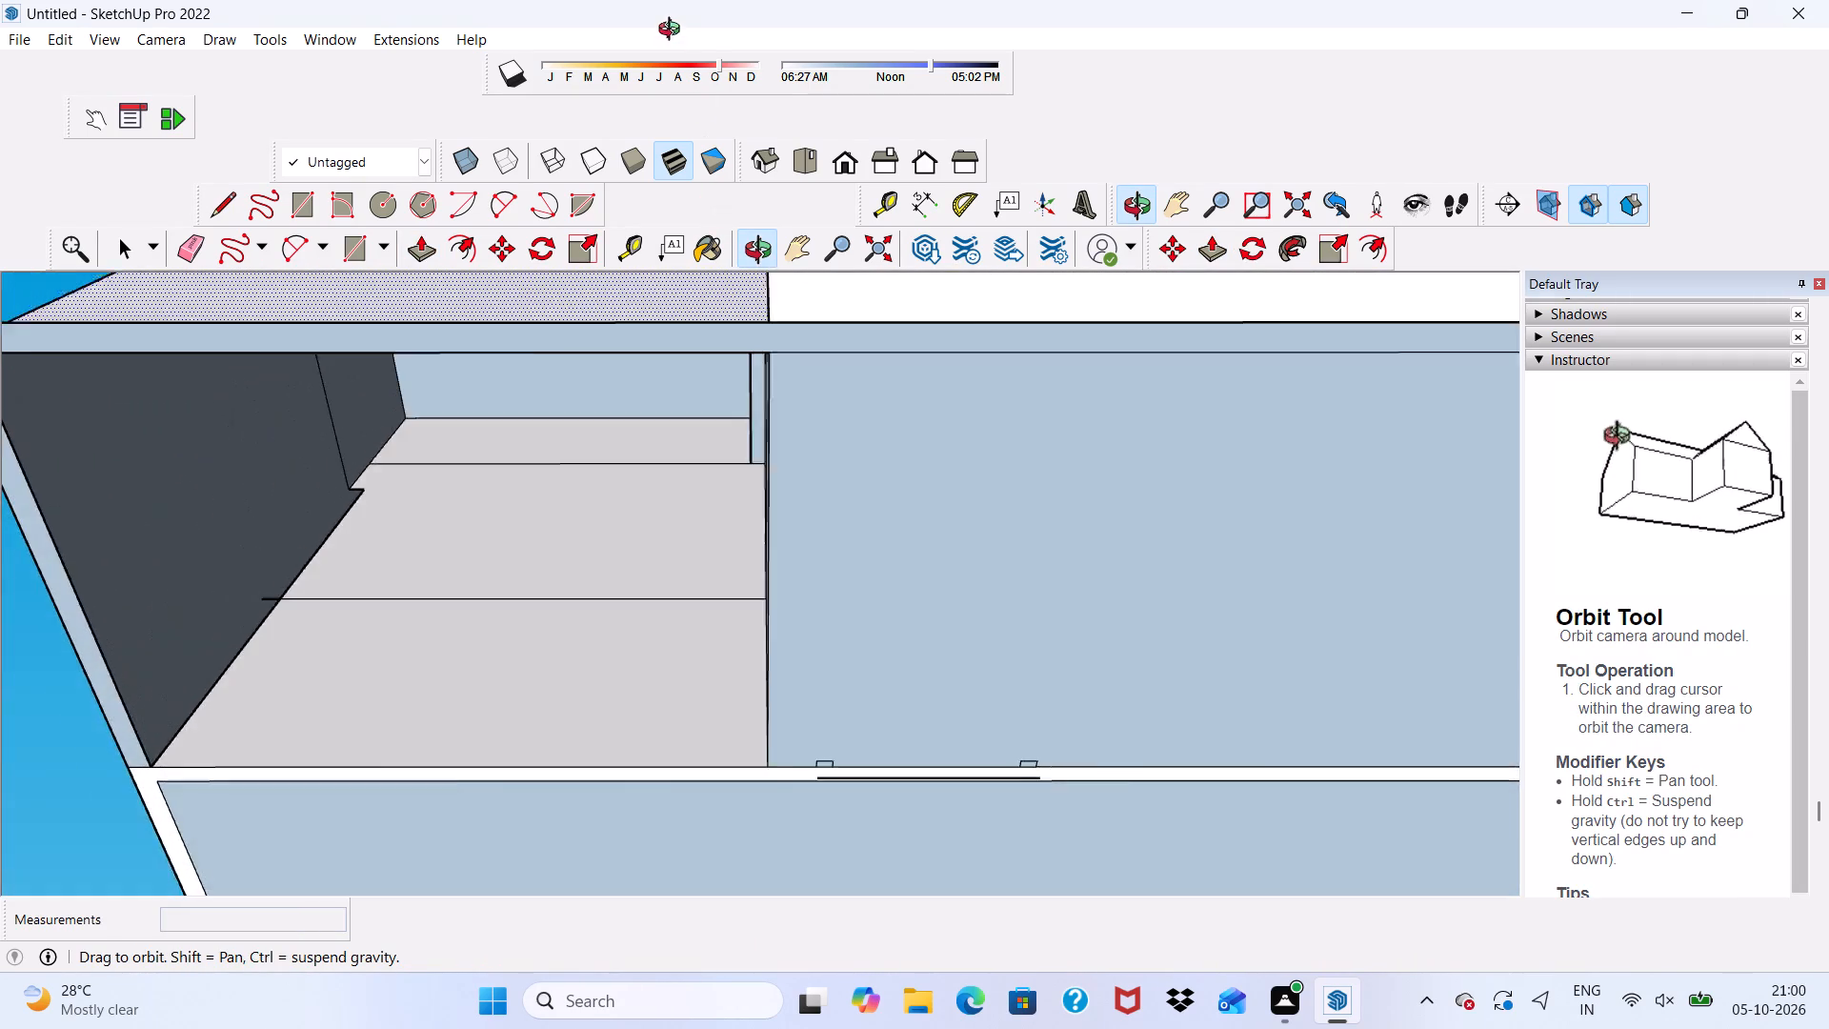
middle_click_drag(673, 31, 820, 67)
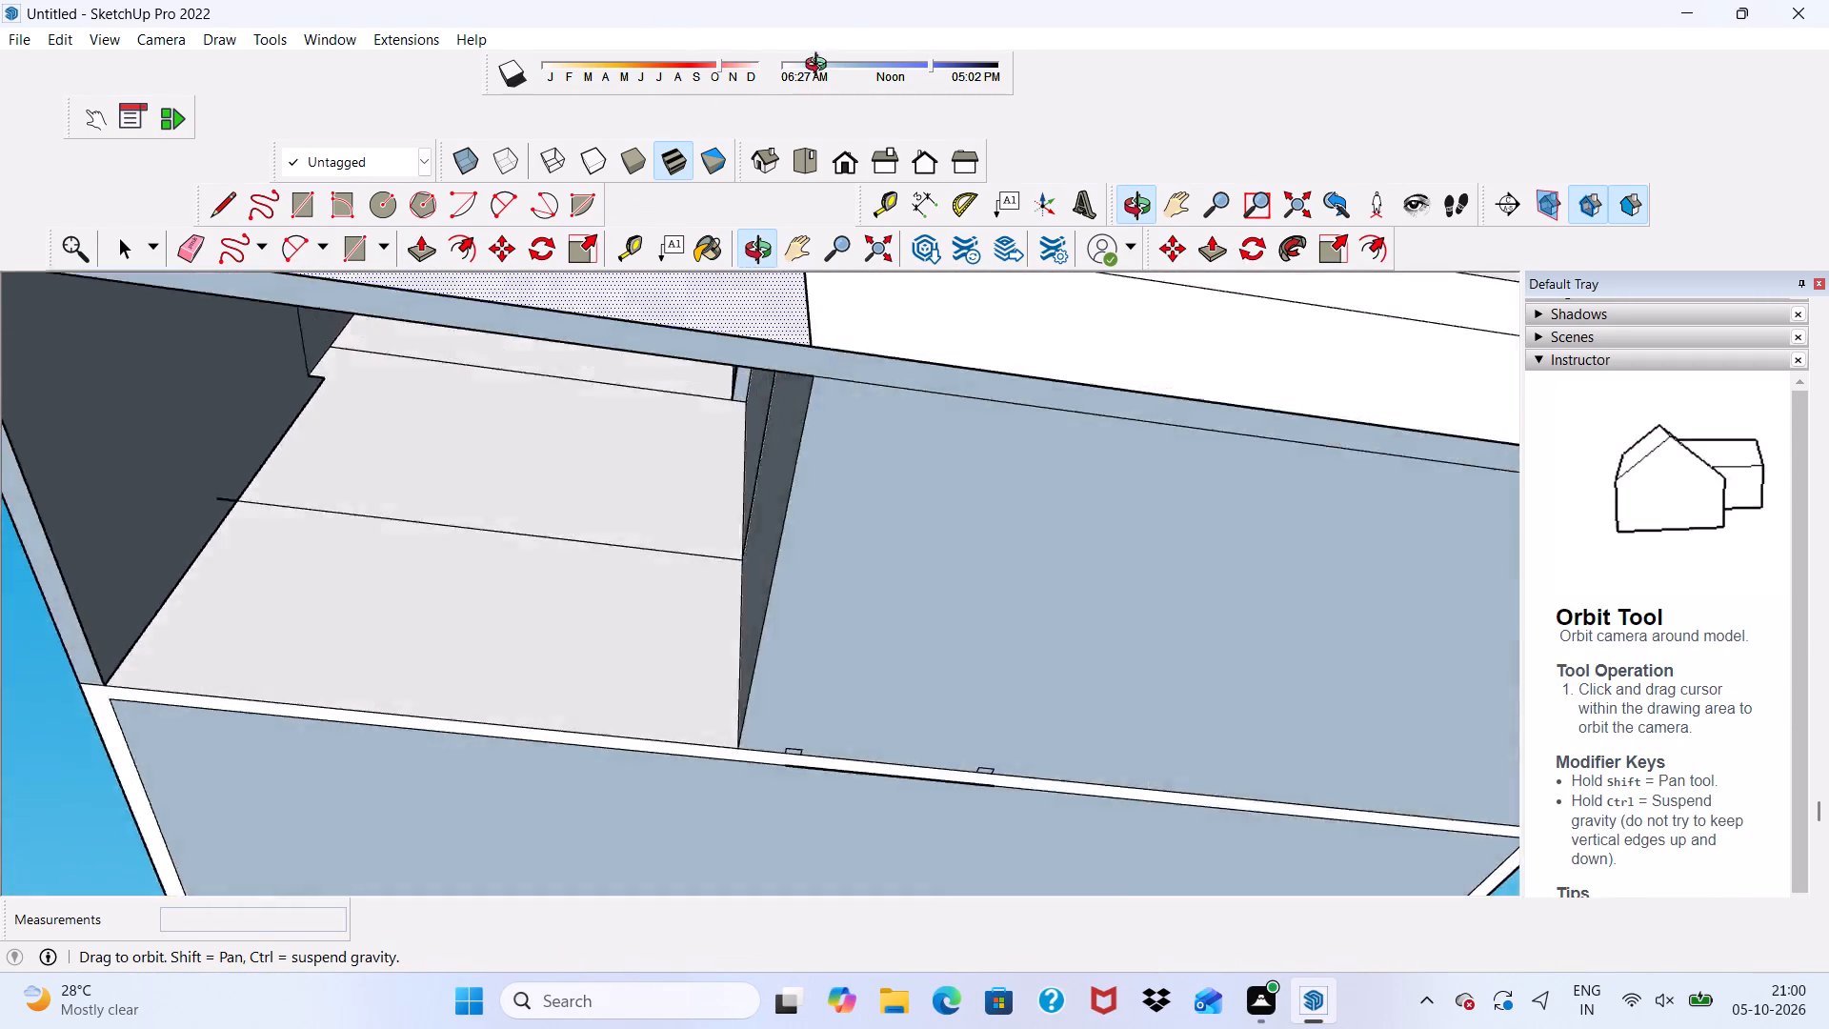
middle_click_drag(820, 67, 868, 50)
scroll(657, 458, "up", 3)
left_click(449, 740)
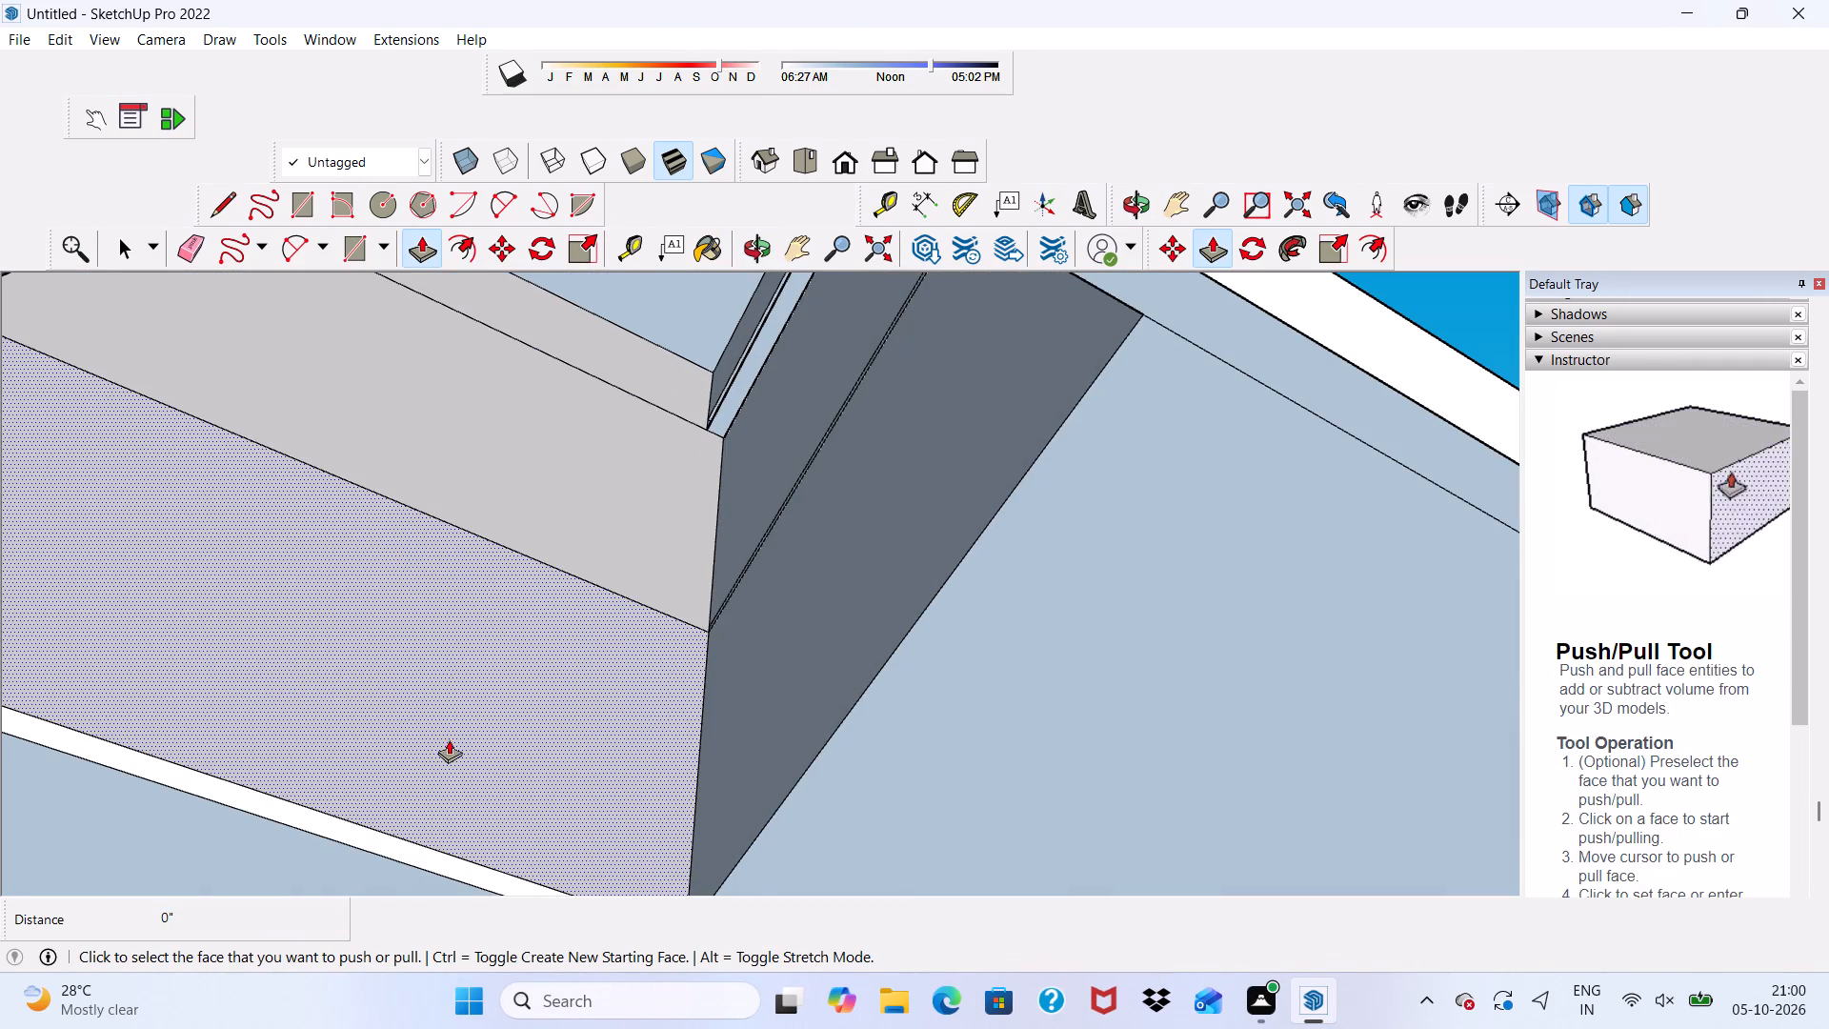
scroll(488, 601, "down", 6)
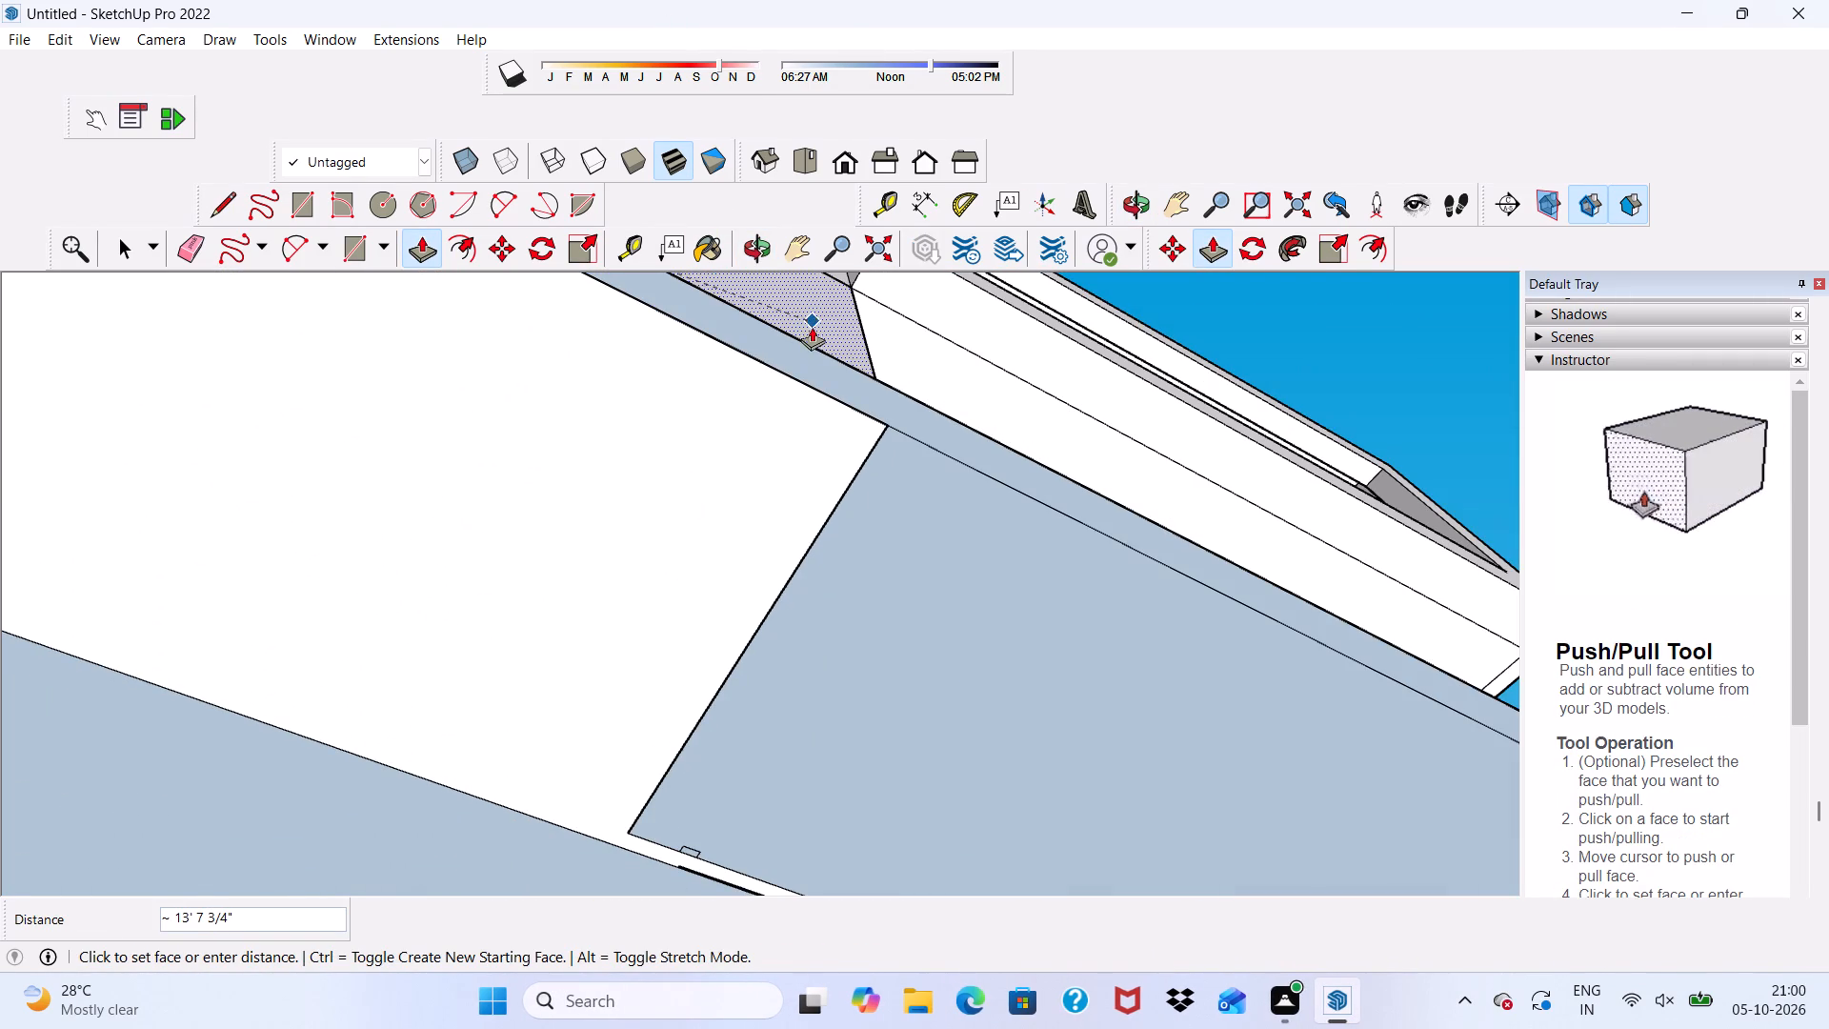
left_click(812, 333)
Push/Pull the ceiling face of the opening in the front block's lower front down to the base.
scroll(810, 333, "down", 10)
middle_click_drag(719, 470, 584, 730)
scroll(532, 563, "up", 3)
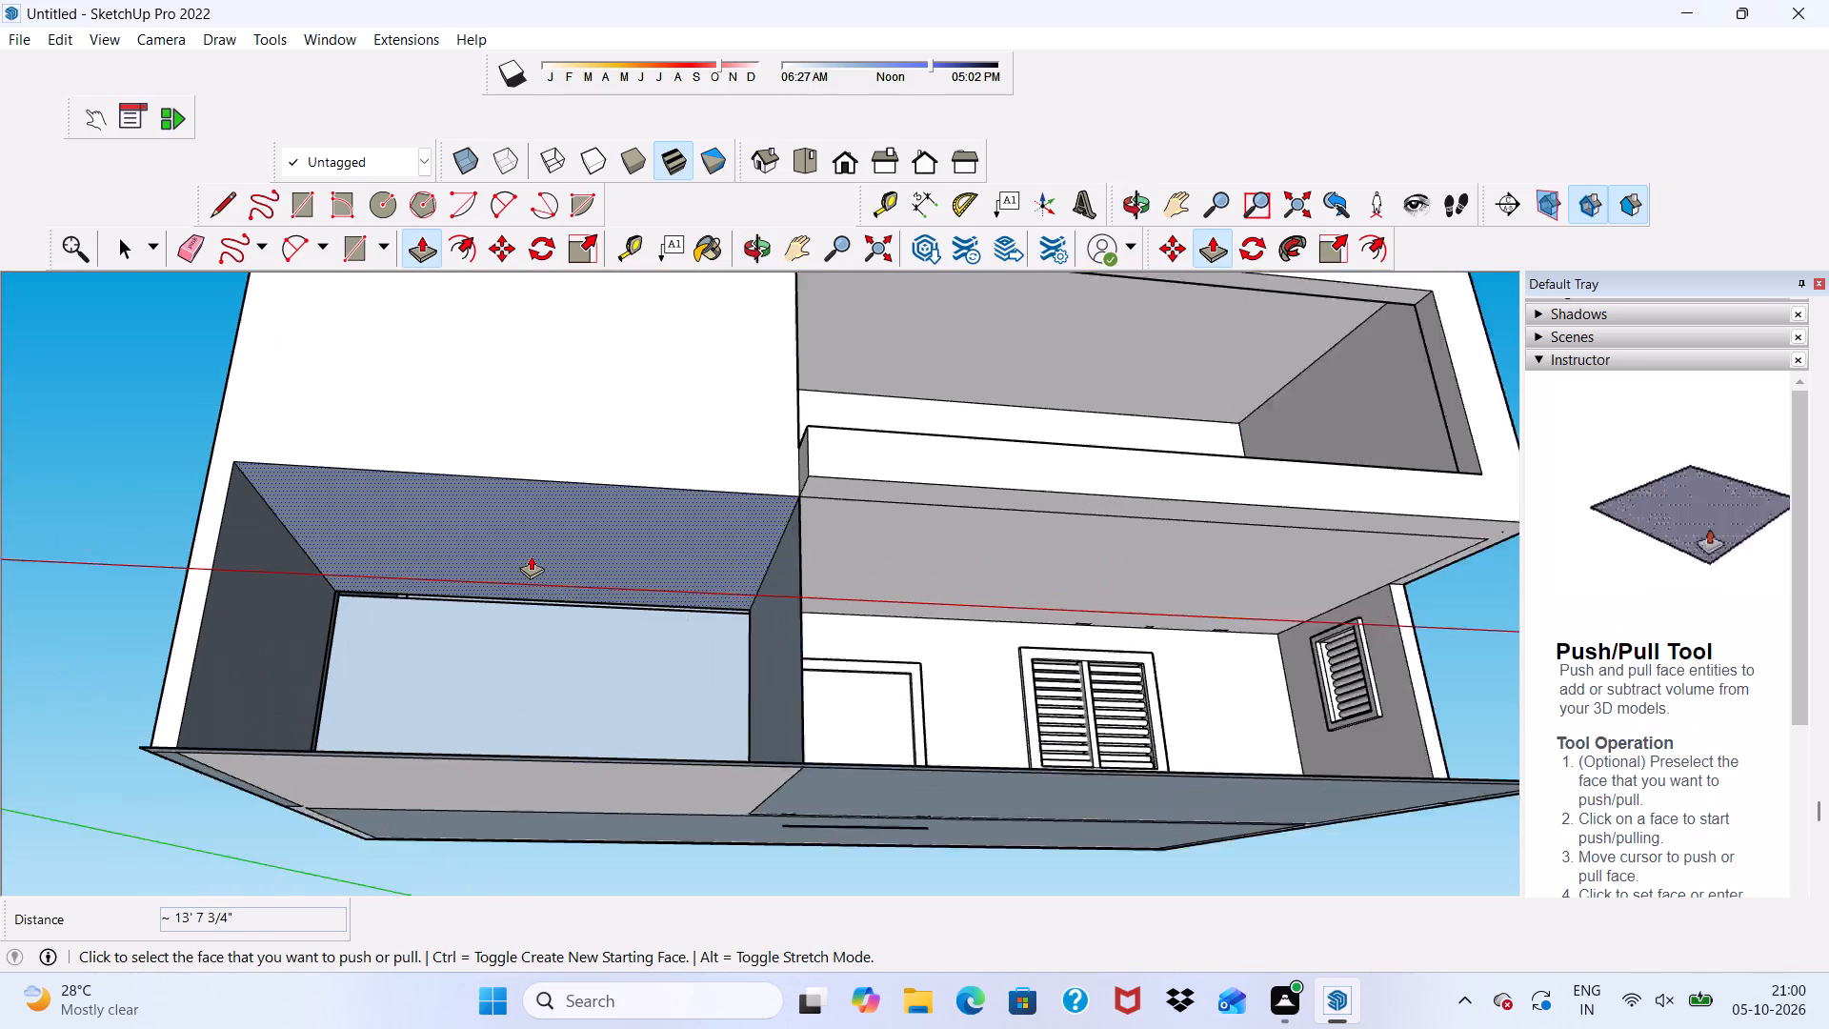
scroll(531, 555, "up", 2)
left_click(531, 550)
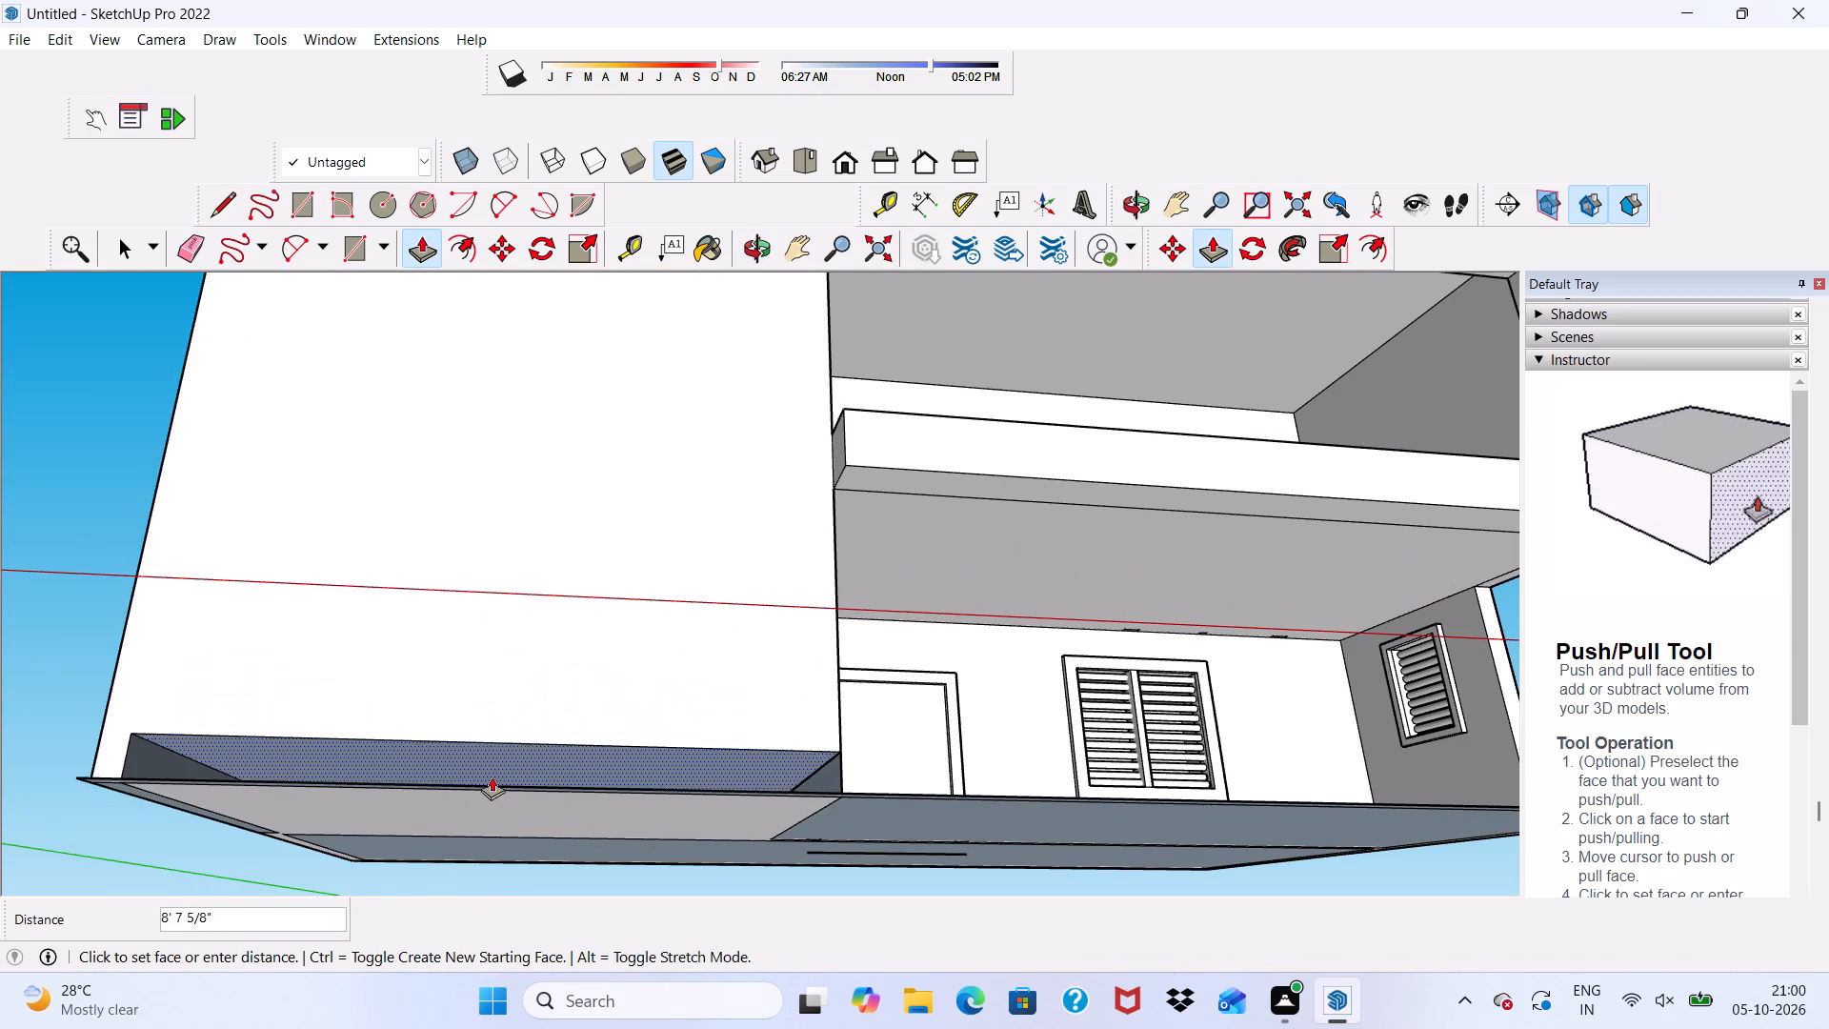
left_click(492, 812)
Push/Pull the front block's interior top face 29' 1 7/8" down to the back wall's bottom edge, creating a new face.
scroll(491, 812, "down", 2)
middle_click_drag(491, 812, 556, 406)
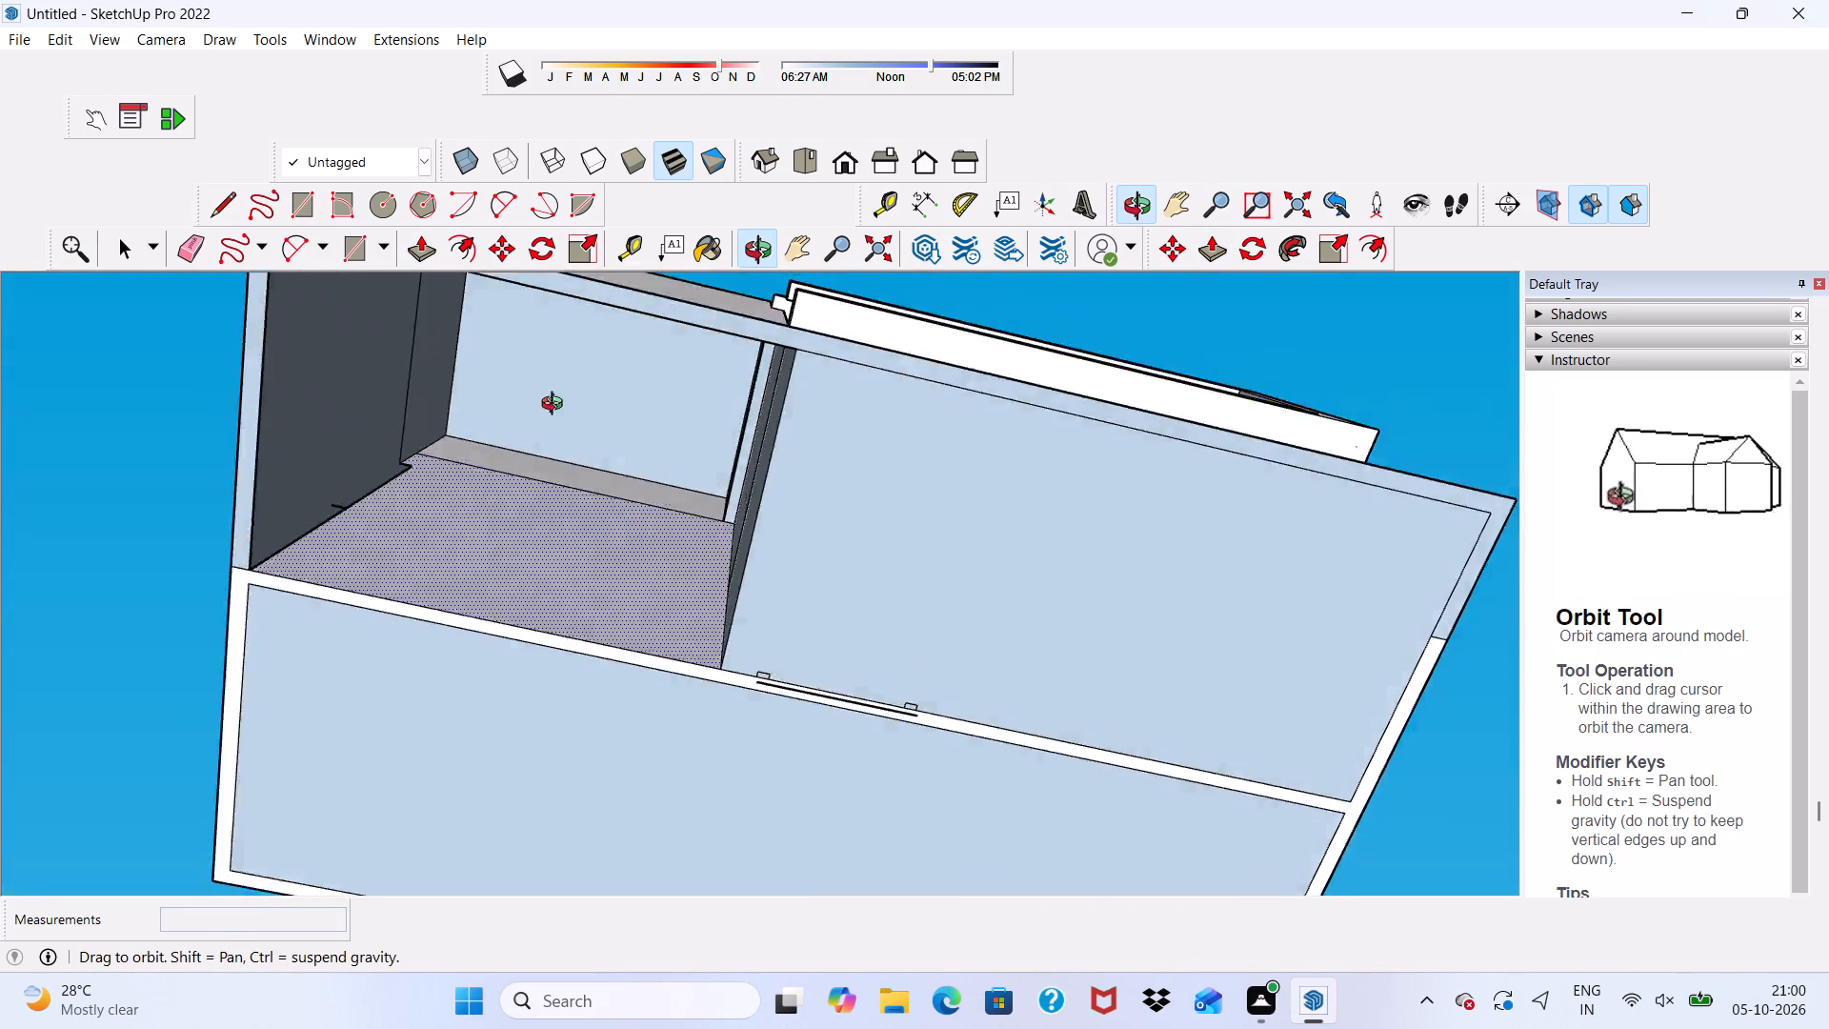
middle_click_drag(556, 406, 606, 327)
scroll(606, 327, "up", 2)
left_click(625, 383)
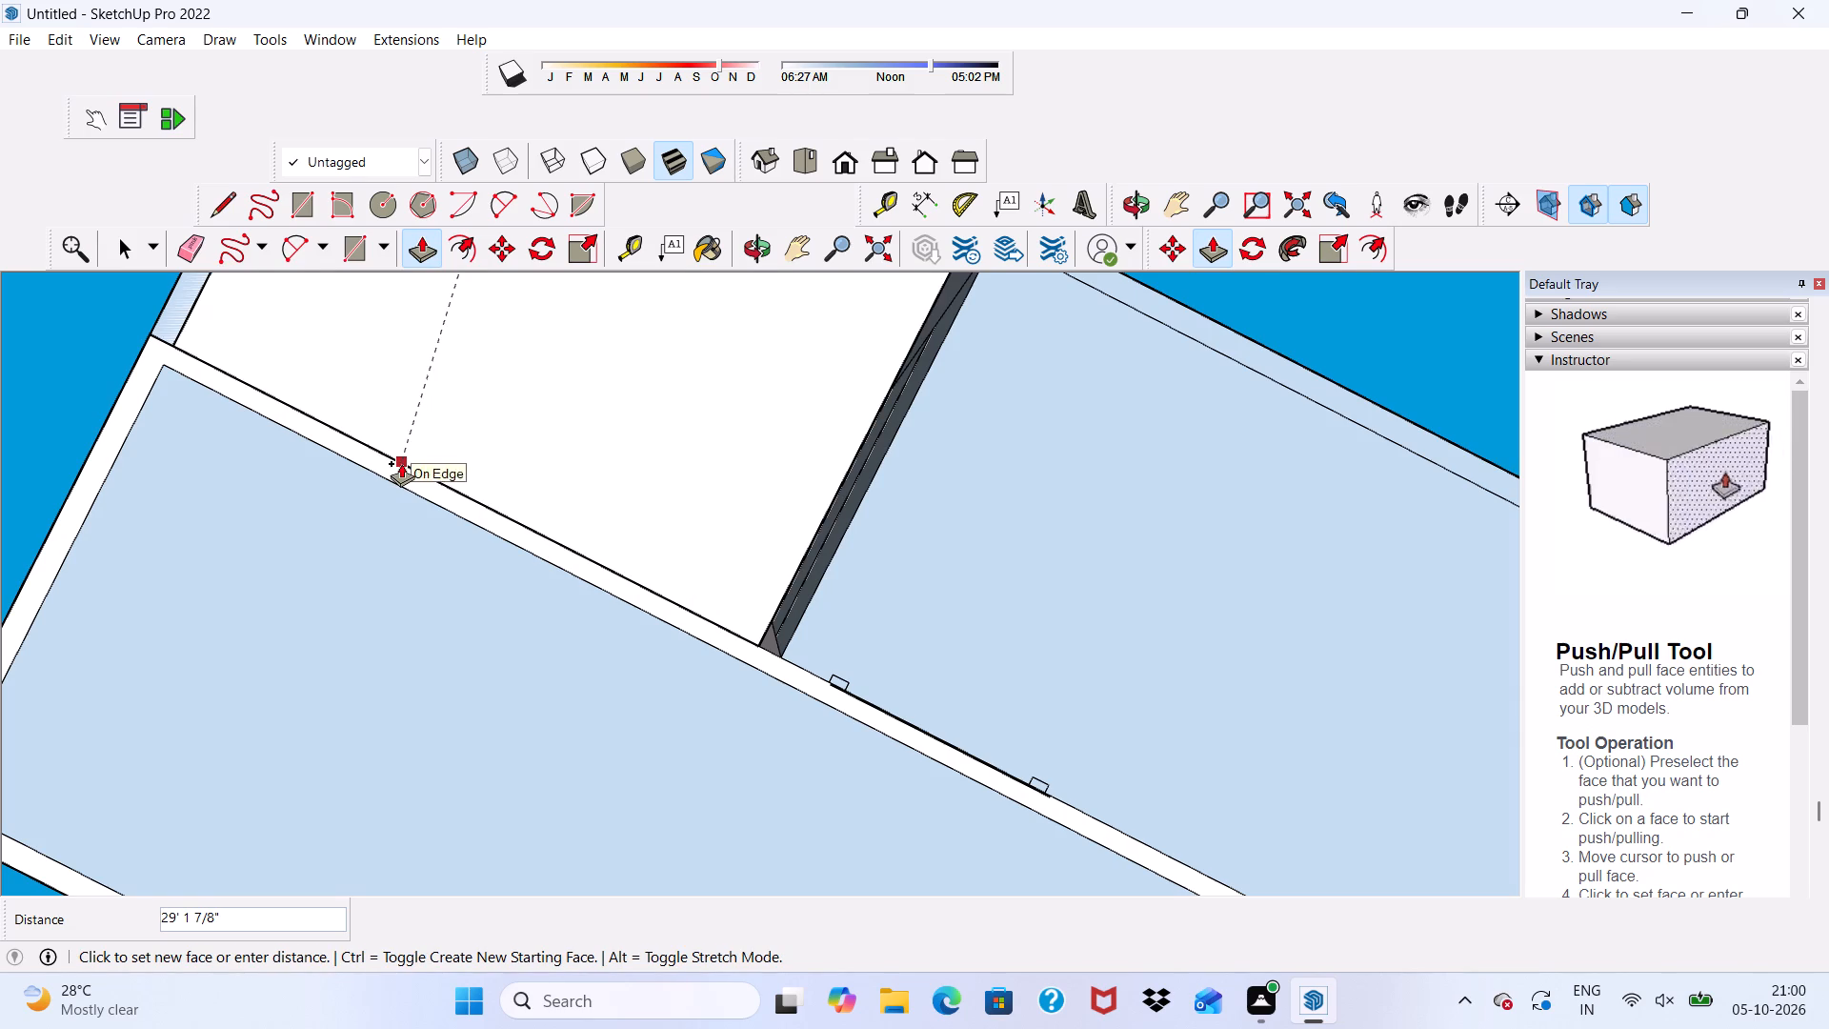
left_click(401, 463)
Push/Pull a new face about 13' 7 3/4" across the underside of the front block to its front inner corner.
scroll(401, 465, "up", 6)
middle_click_drag(461, 452, 380, 603)
left_click(362, 628)
scroll(909, 304, "down", 3)
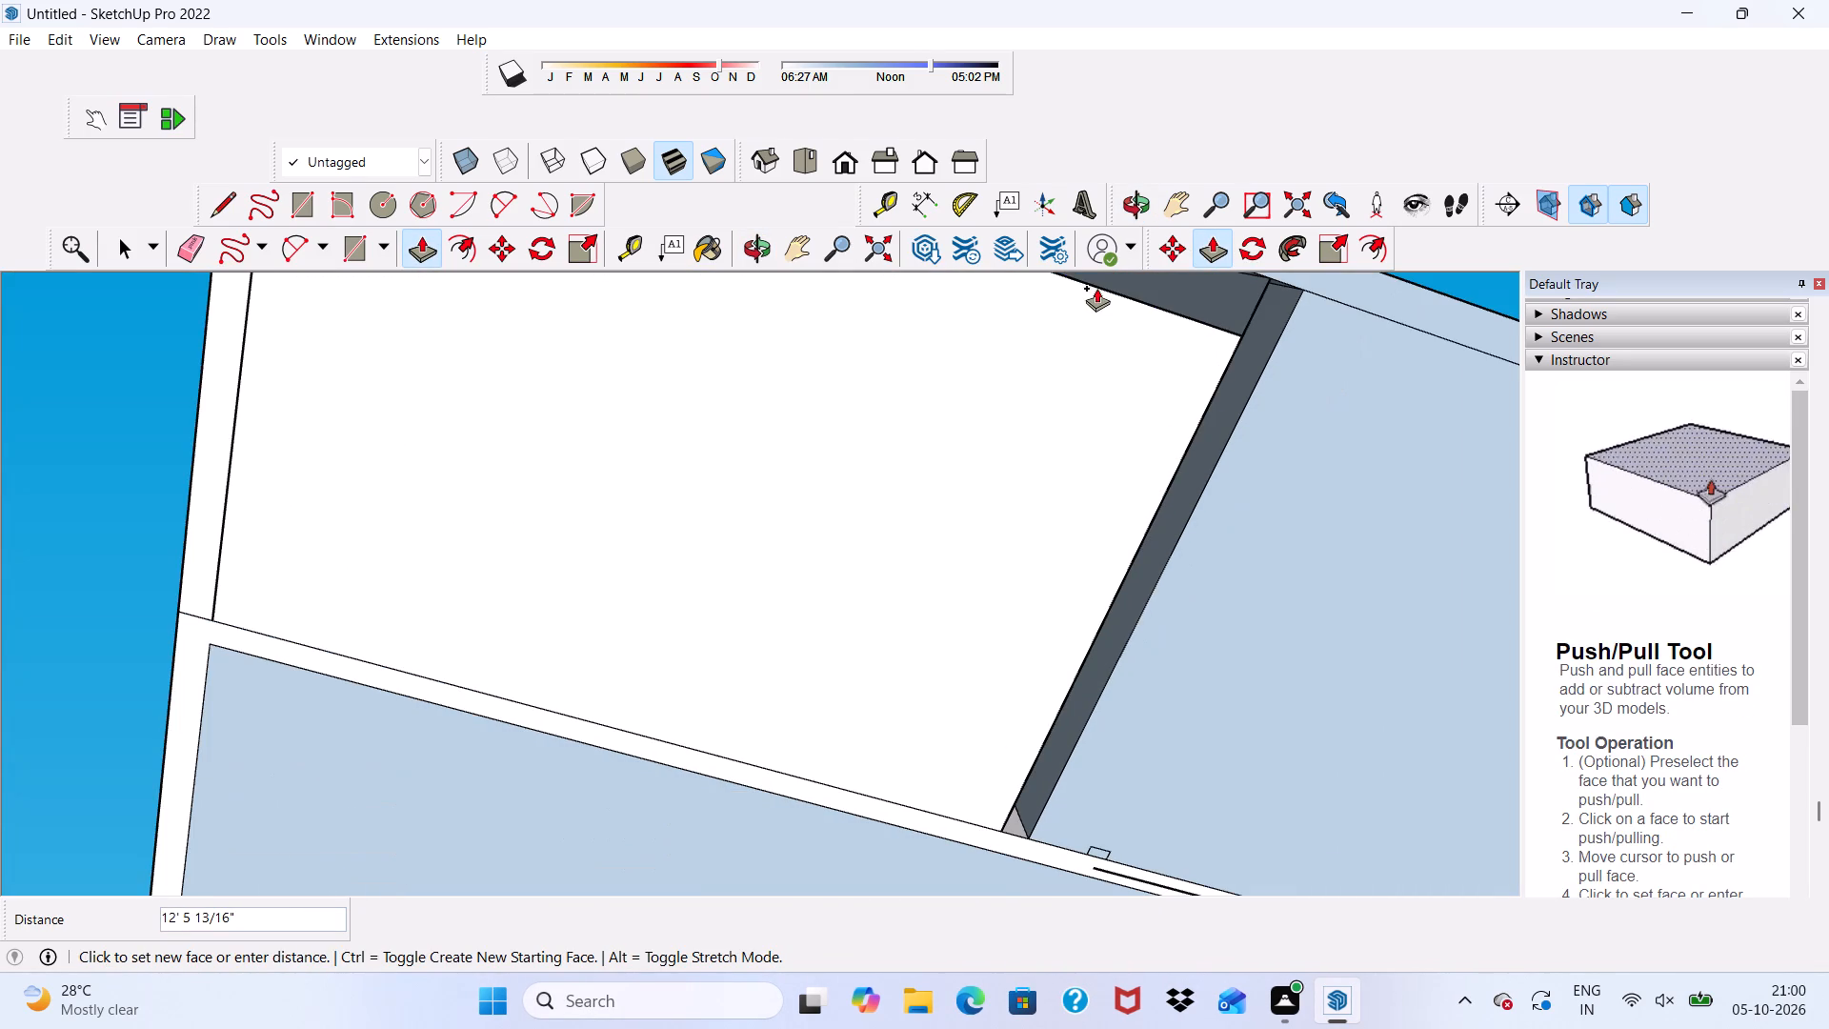
left_click(1272, 277)
scroll(1149, 396, "down", 3)
scroll(985, 504, "up", 1)
scroll(955, 513, "down", 2)
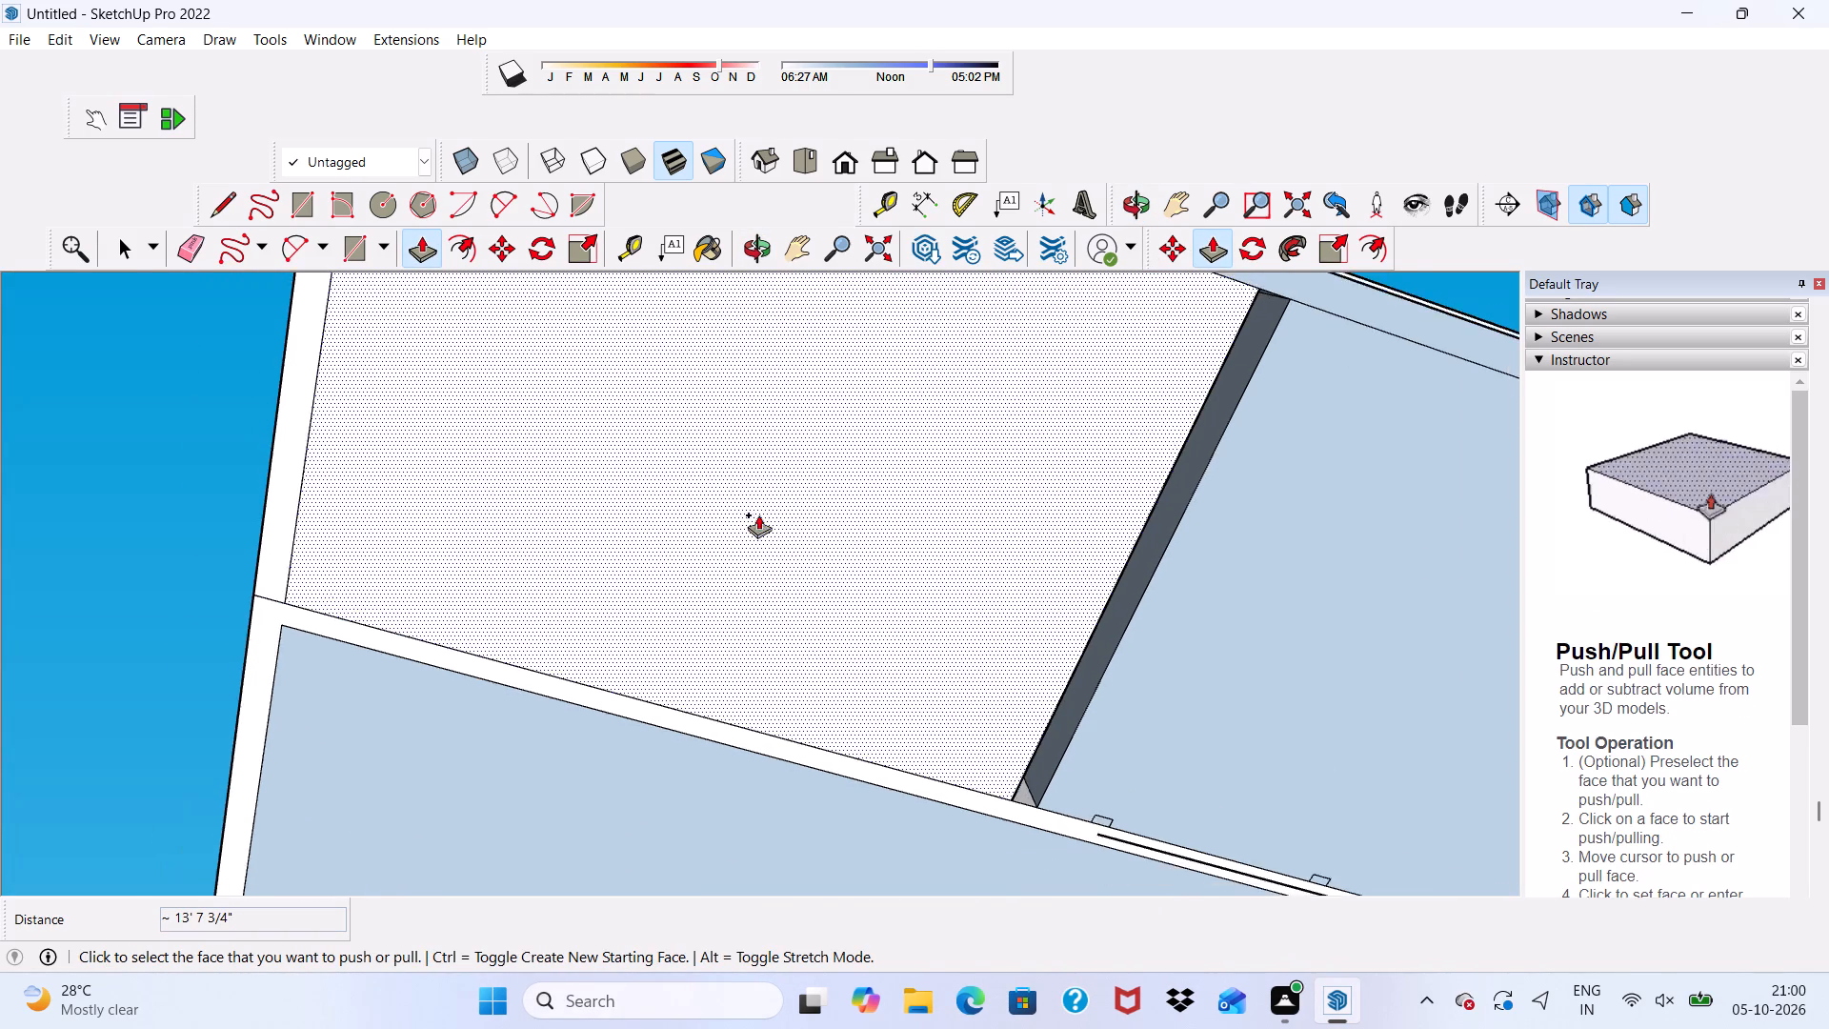
scroll(758, 514, "down", 6)
scroll(969, 479, "up", 4)
scroll(969, 477, "down", 2)
middle_click_drag(969, 477, 1053, 643)
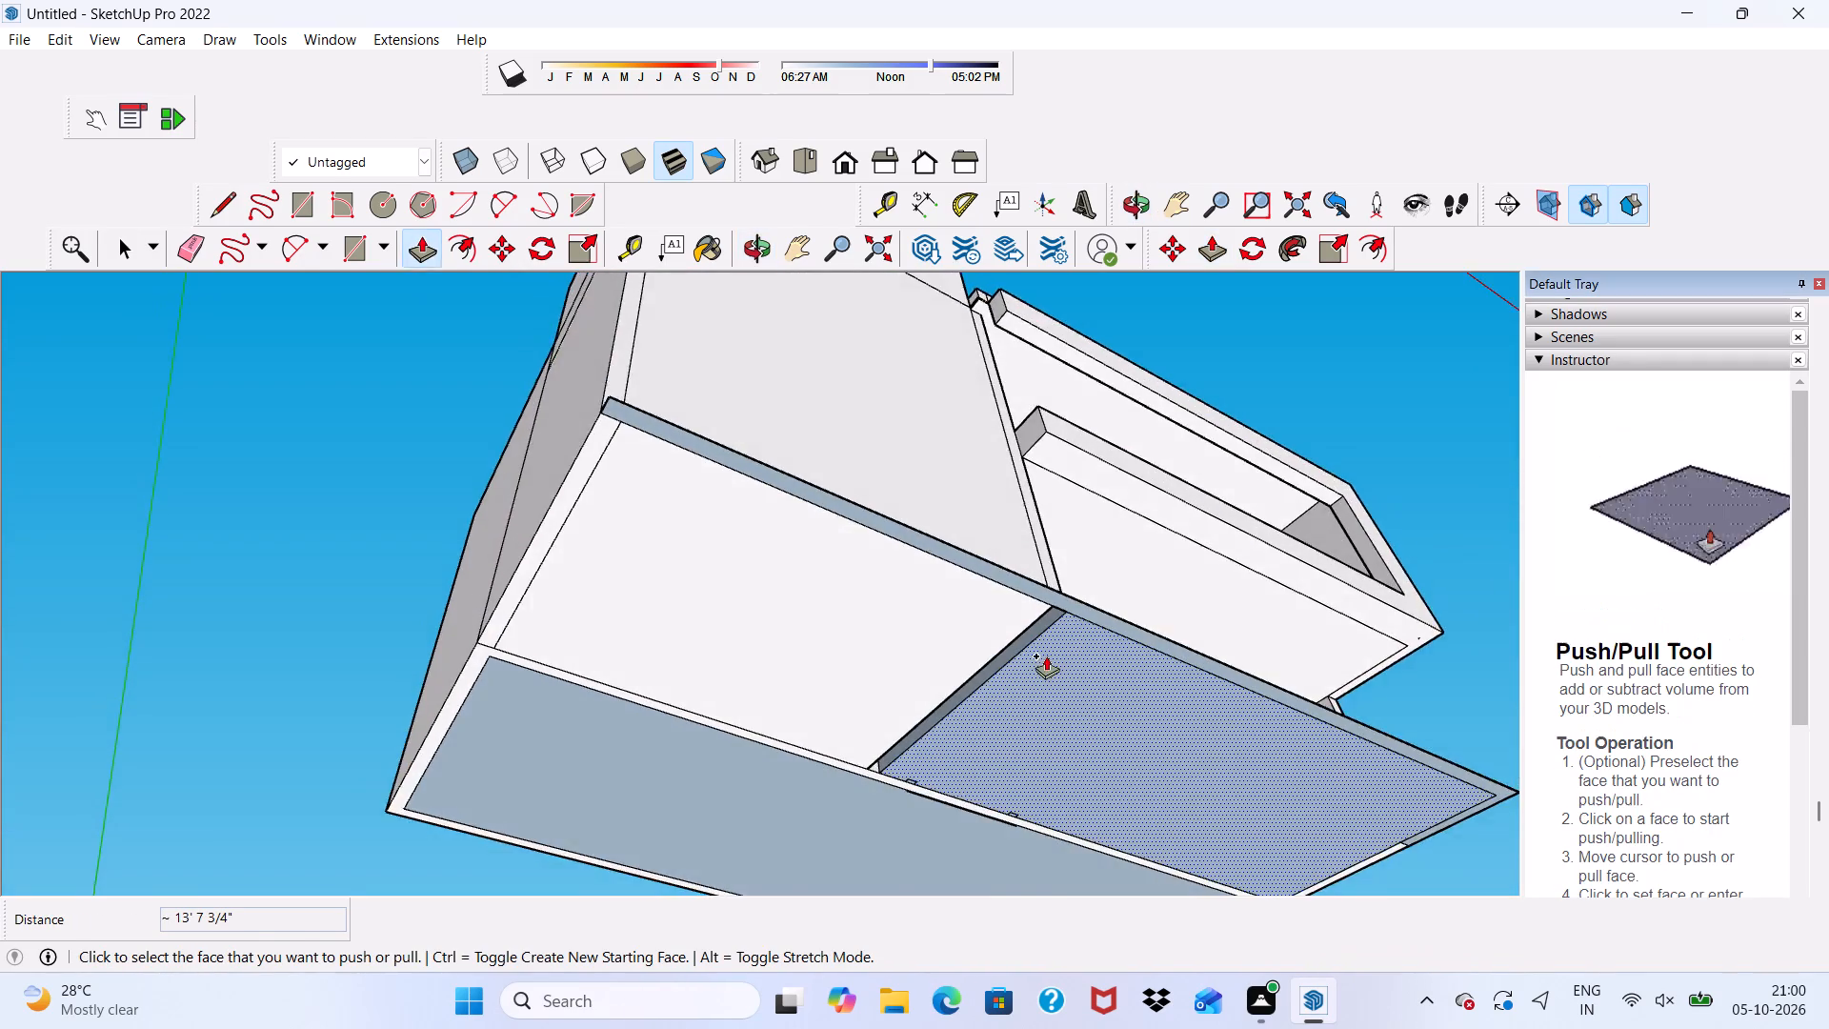
Push/Pull the narrow strip on the building's underside, between the front block and the porch slab, by 8 1/8".
scroll(1046, 656, "up", 9)
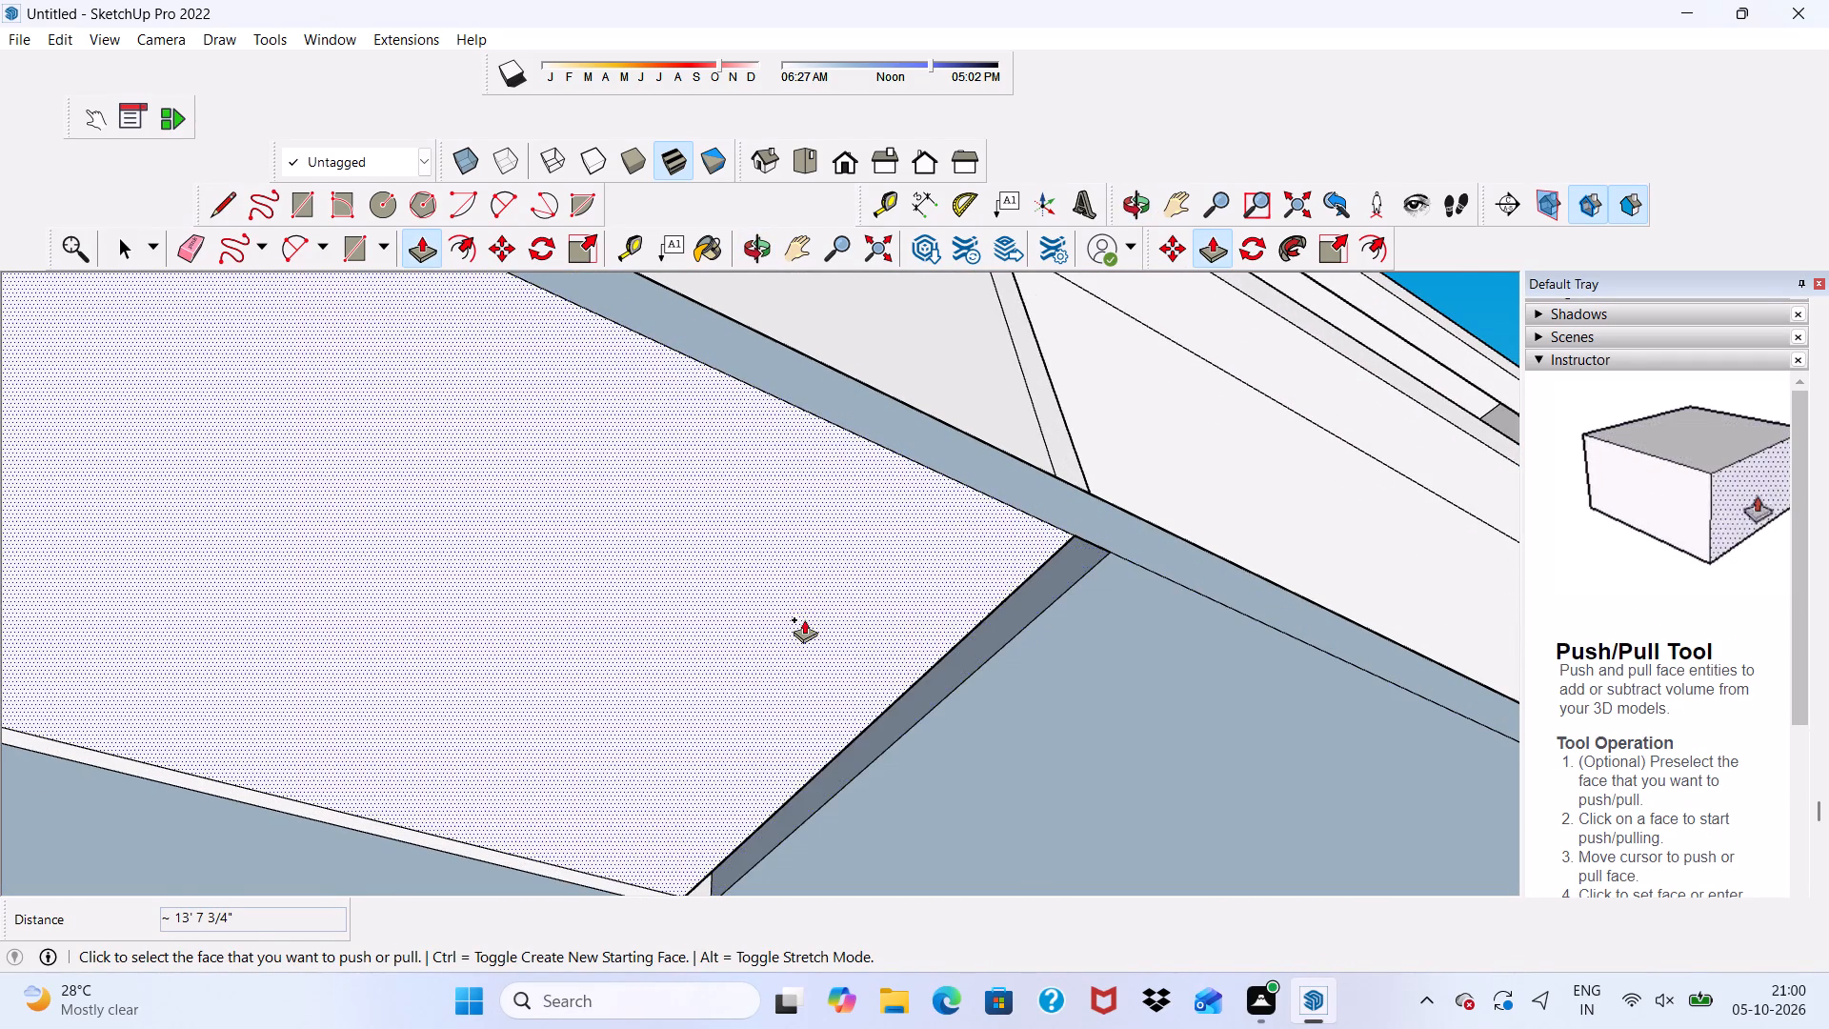
scroll(812, 555, "down", 7)
scroll(1063, 475, "up", 1)
scroll(1063, 475, "down", 9)
middle_click_drag(1197, 509, 984, 664)
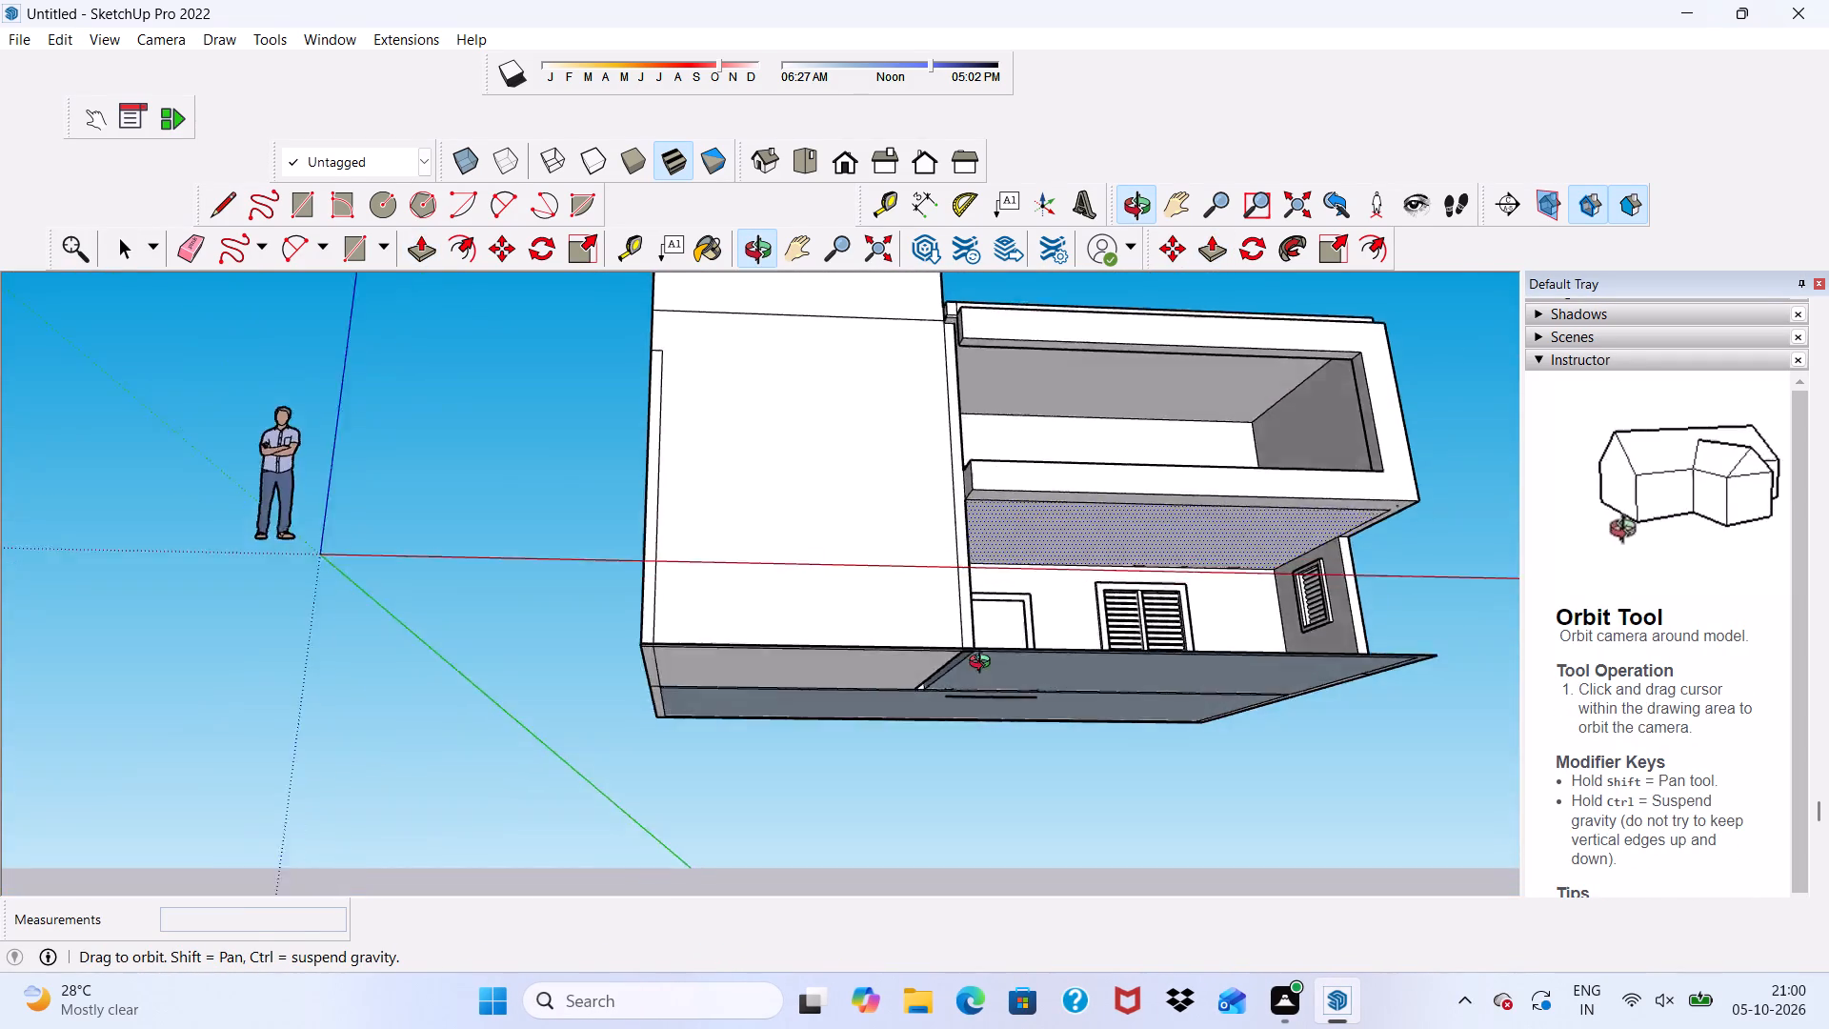
middle_click_drag(984, 664, 885, 575)
scroll(807, 538, "up", 16)
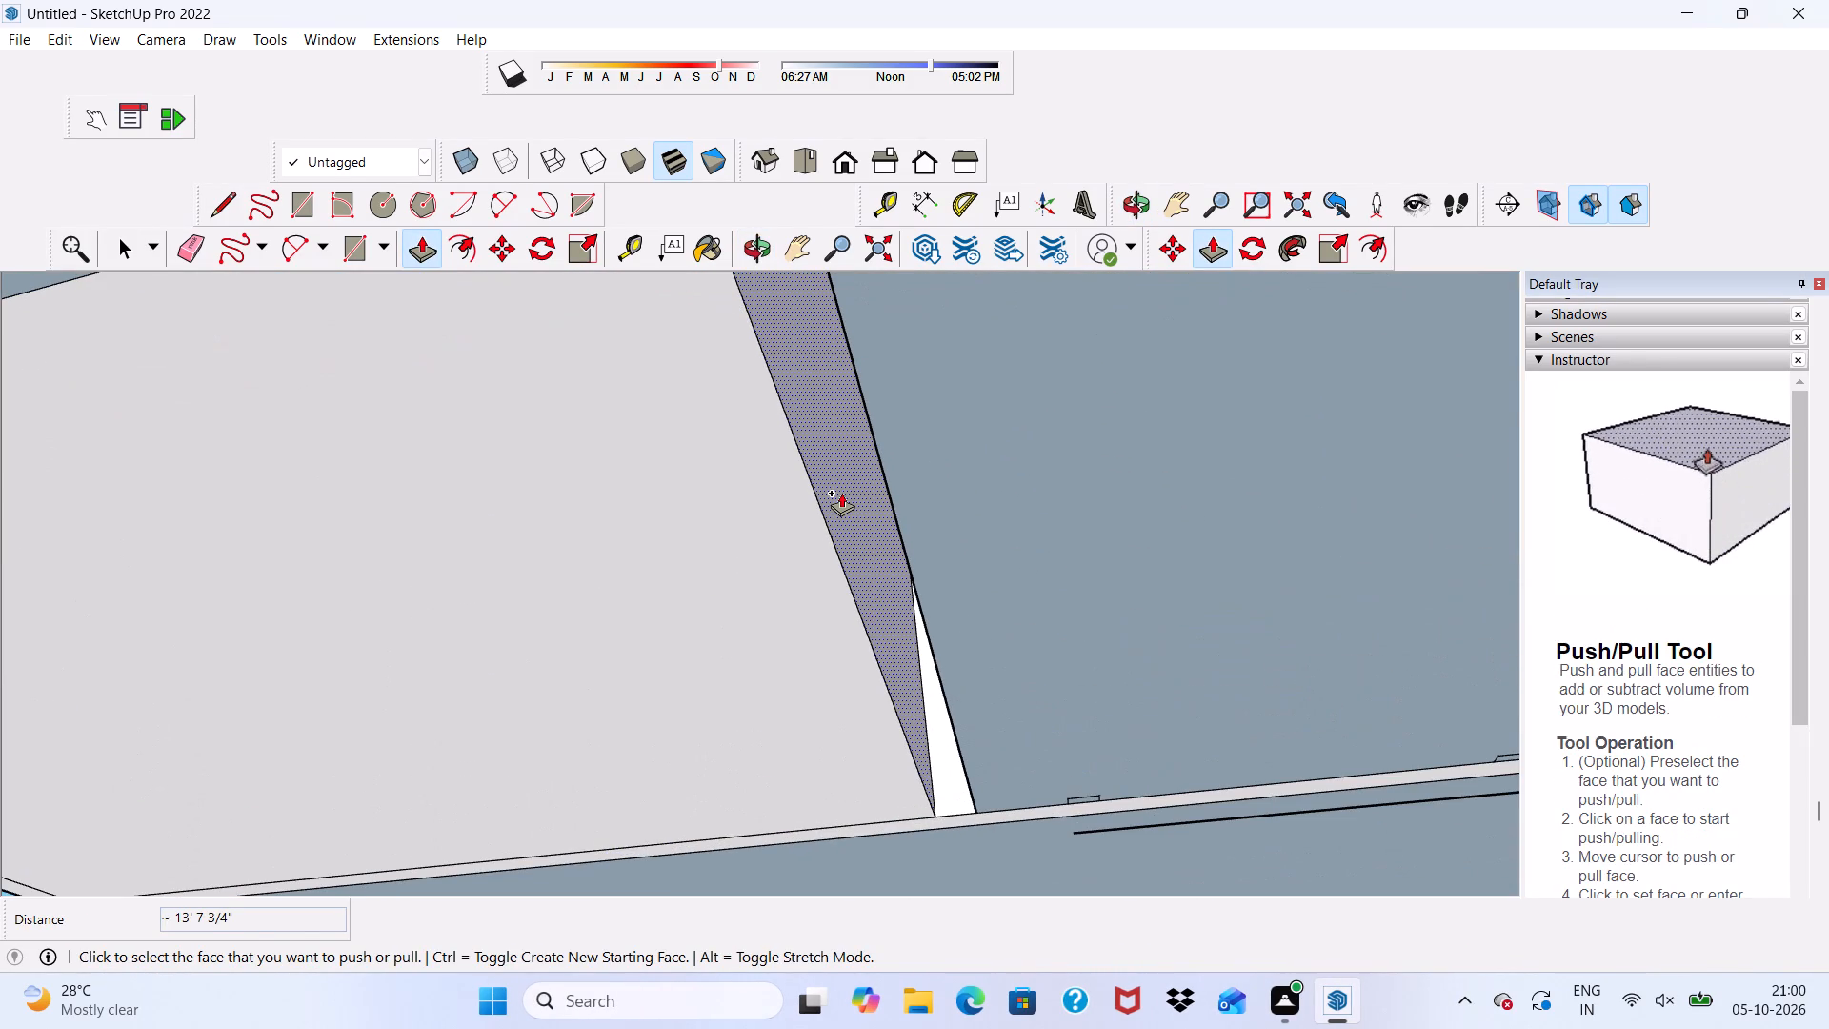
left_click(841, 493)
left_click(892, 455)
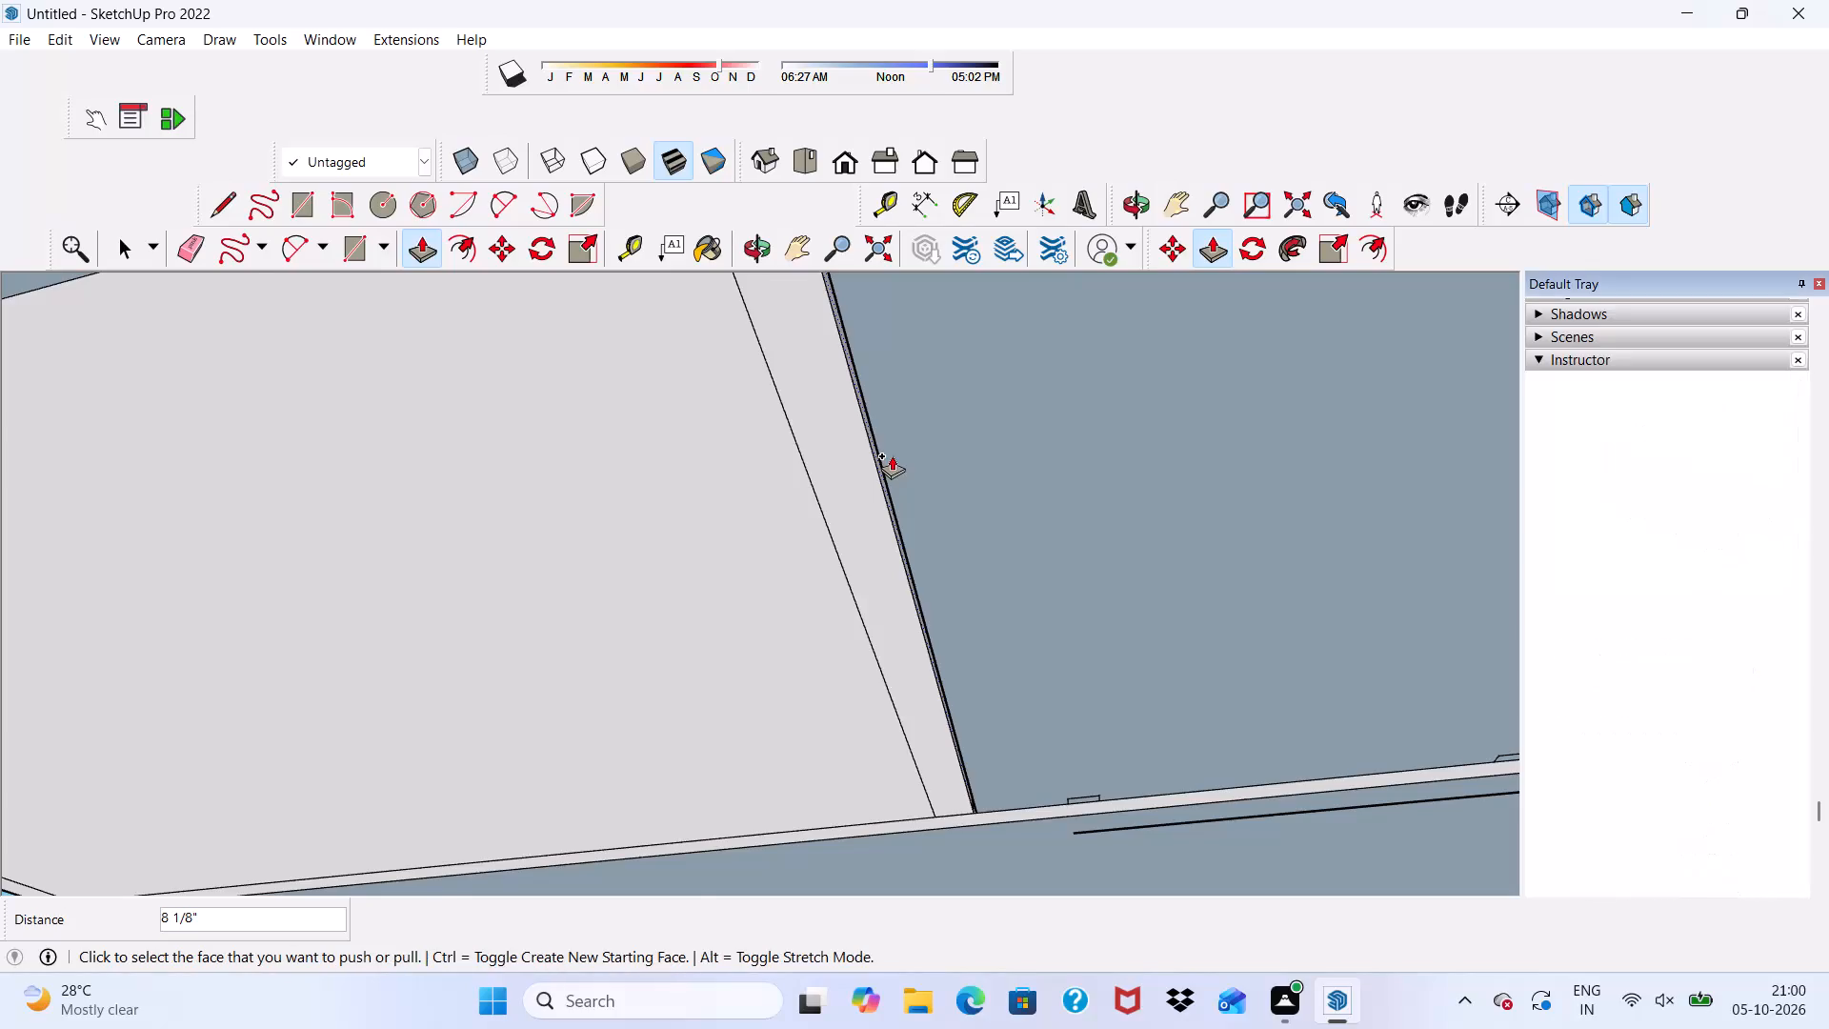
Push/Pull the same narrow underside strip beside the porch slab a further 11/16" to close the remaining offset.
scroll(888, 457, "down", 14)
middle_click_drag(870, 502, 1083, 596)
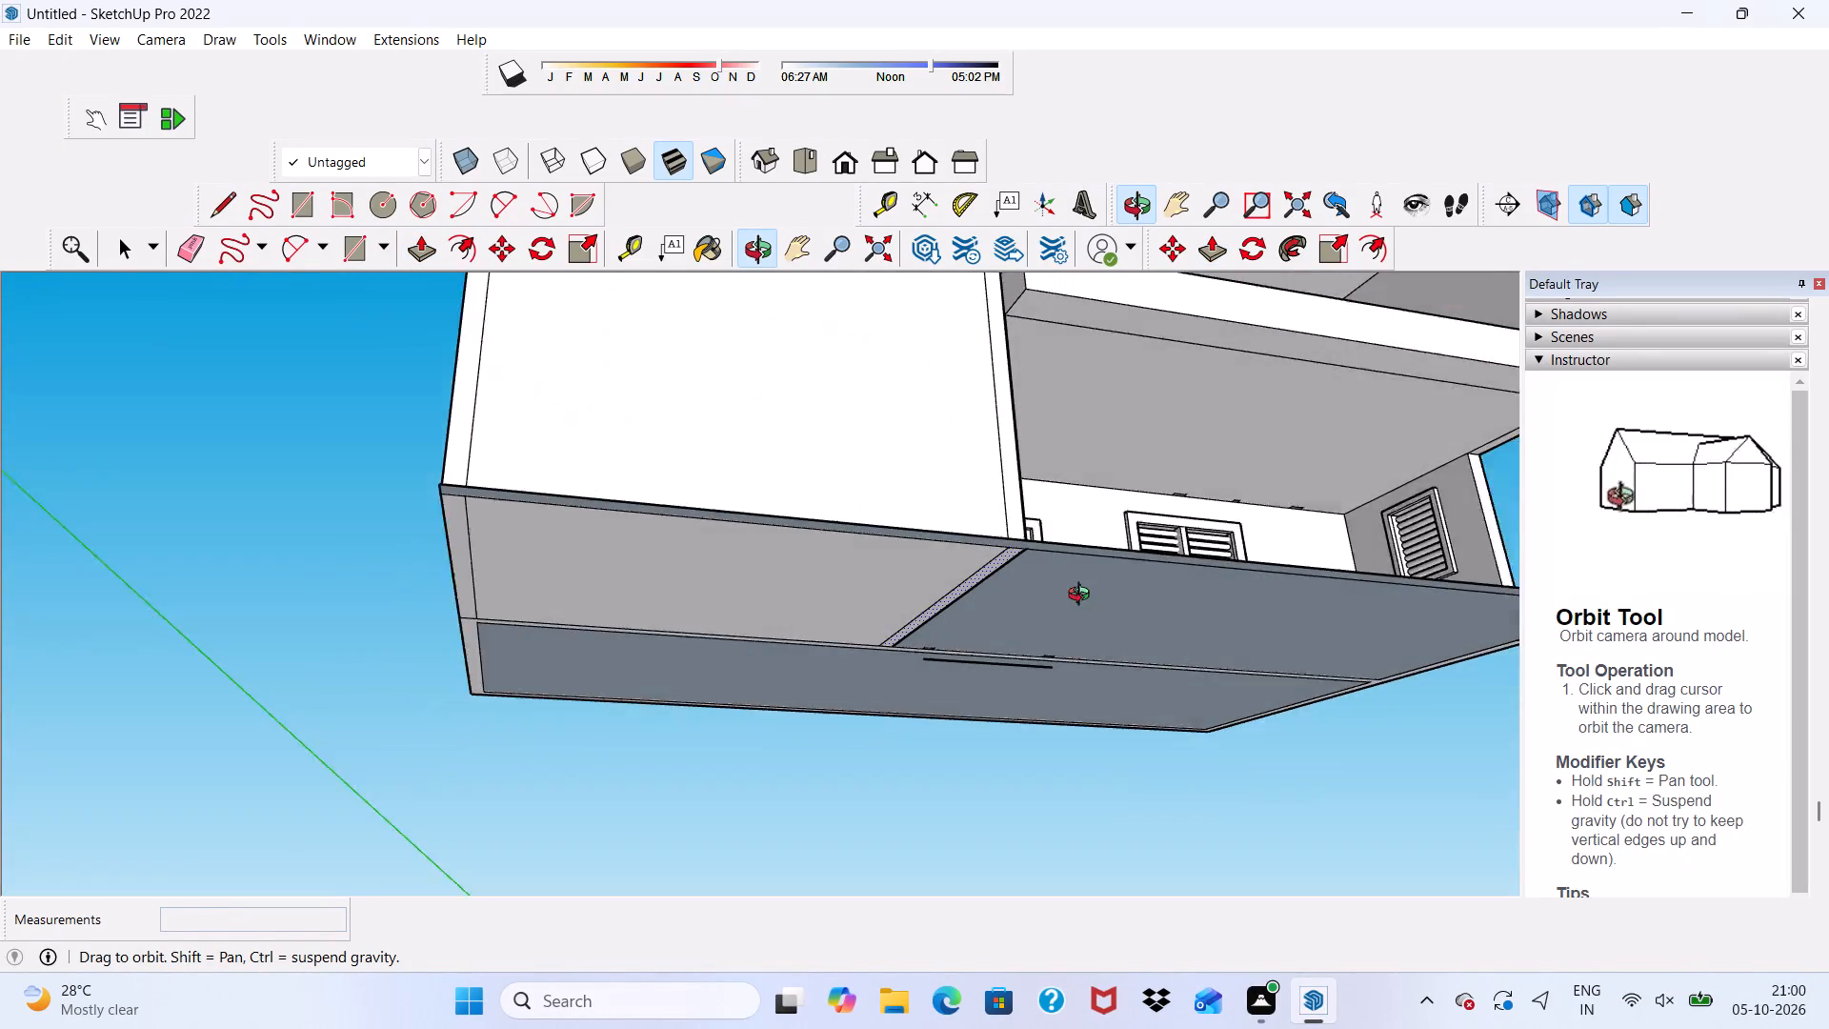
middle_click_drag(1083, 596, 1095, 591)
scroll(1095, 590, "up", 7)
scroll(913, 576, "down", 1)
scroll(913, 576, "up", 10)
scroll(912, 574, "down", 4)
scroll(738, 738, "up", 12)
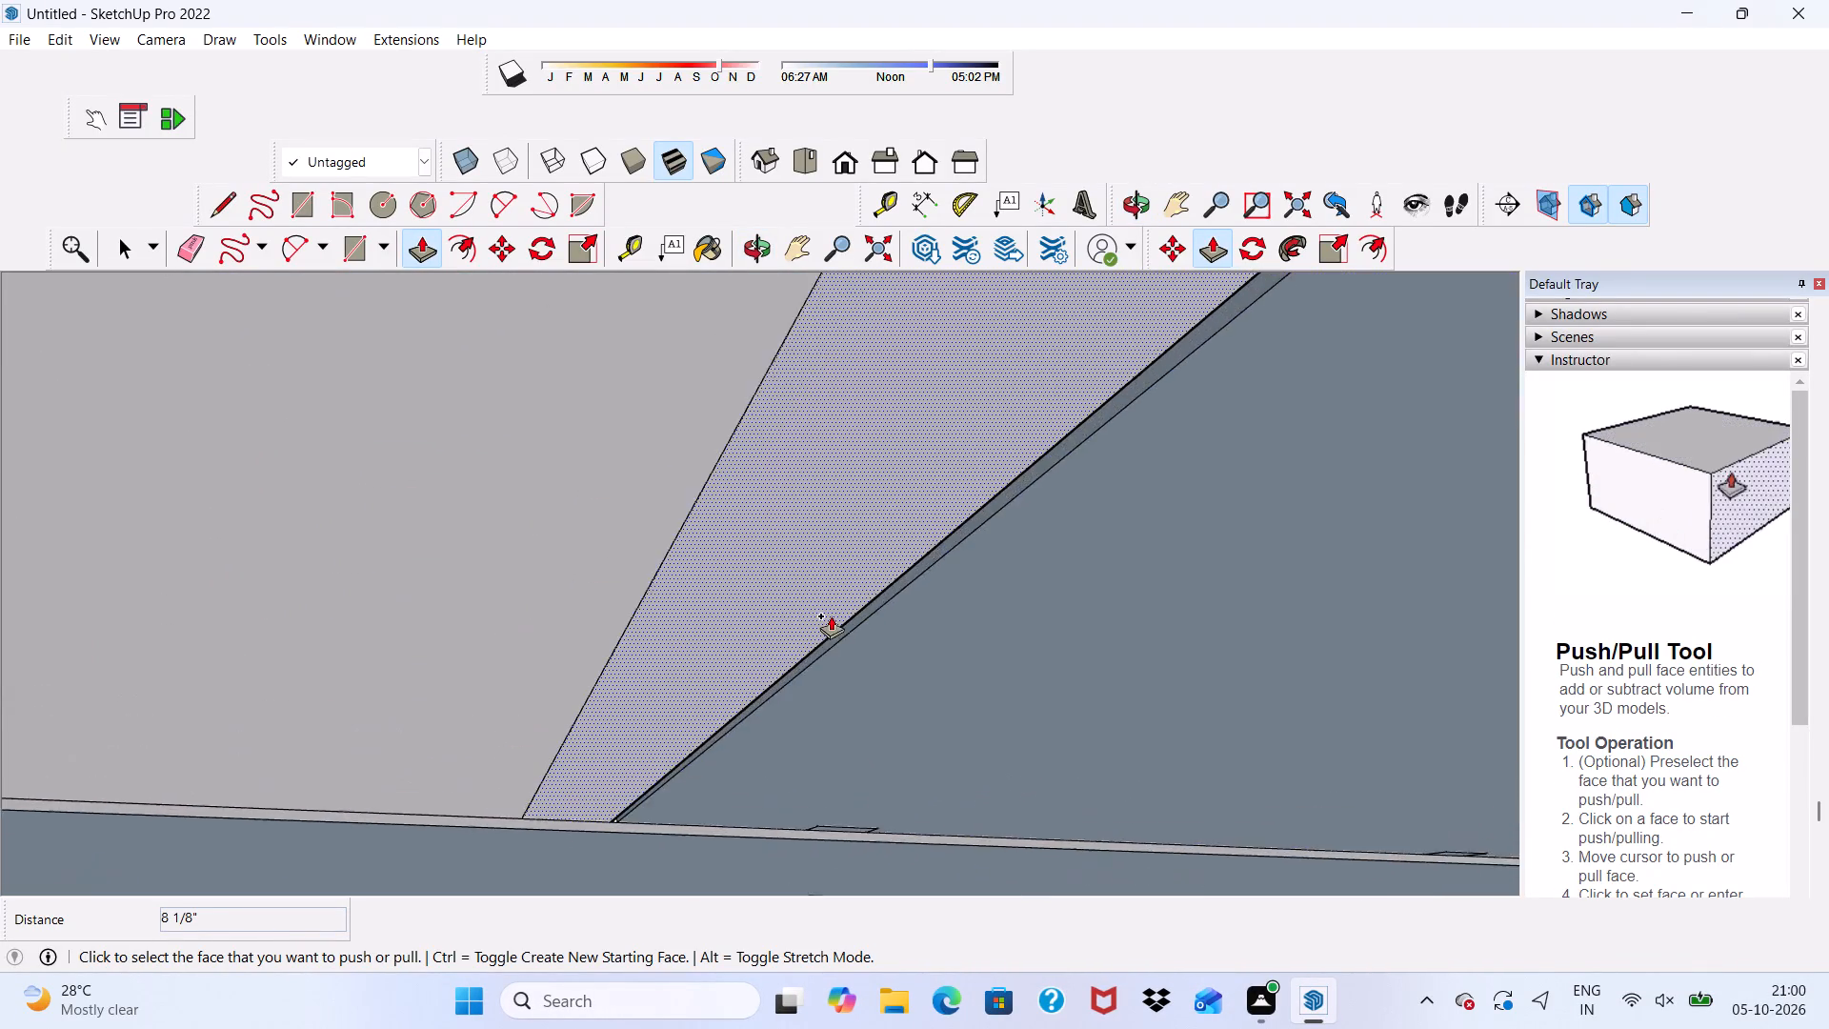
scroll(831, 615, "up", 12)
left_click(831, 615)
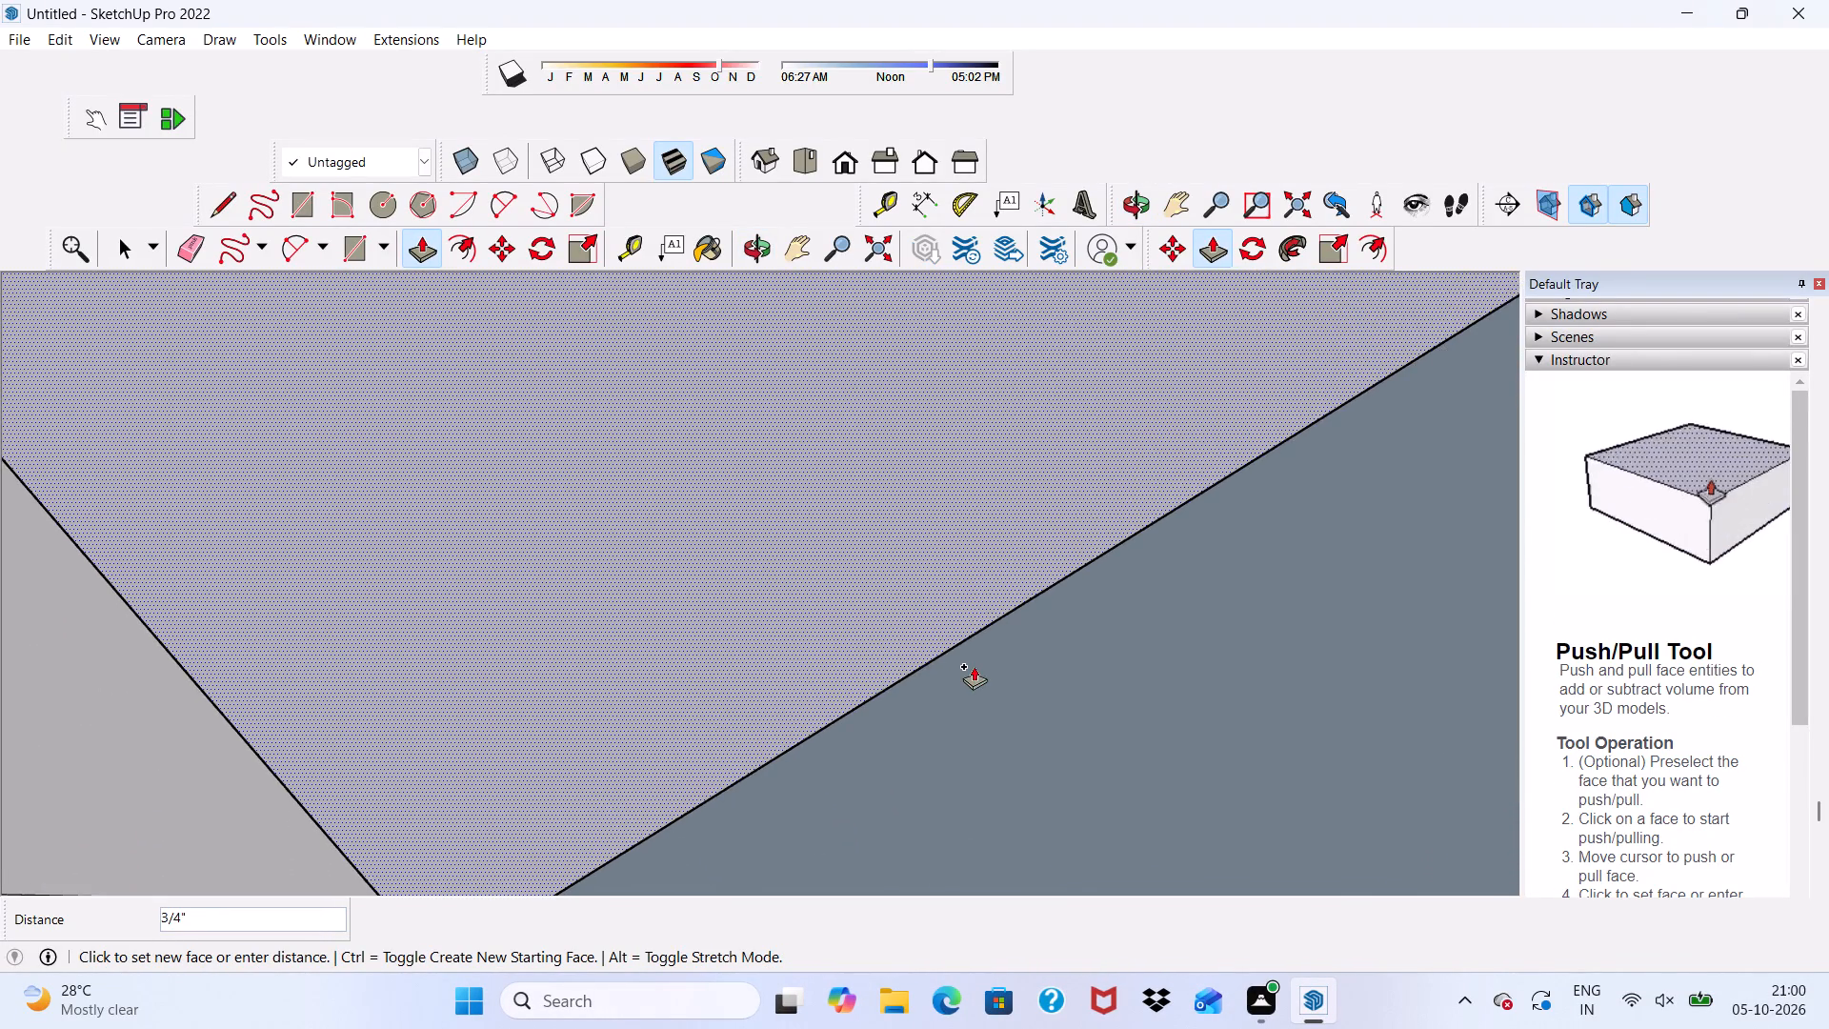
left_click(975, 662)
Examine the underside strip and the whole facade from the standard front view for leftover edges.
scroll(959, 640, "down", 3)
middle_click_drag(959, 640, 878, 488)
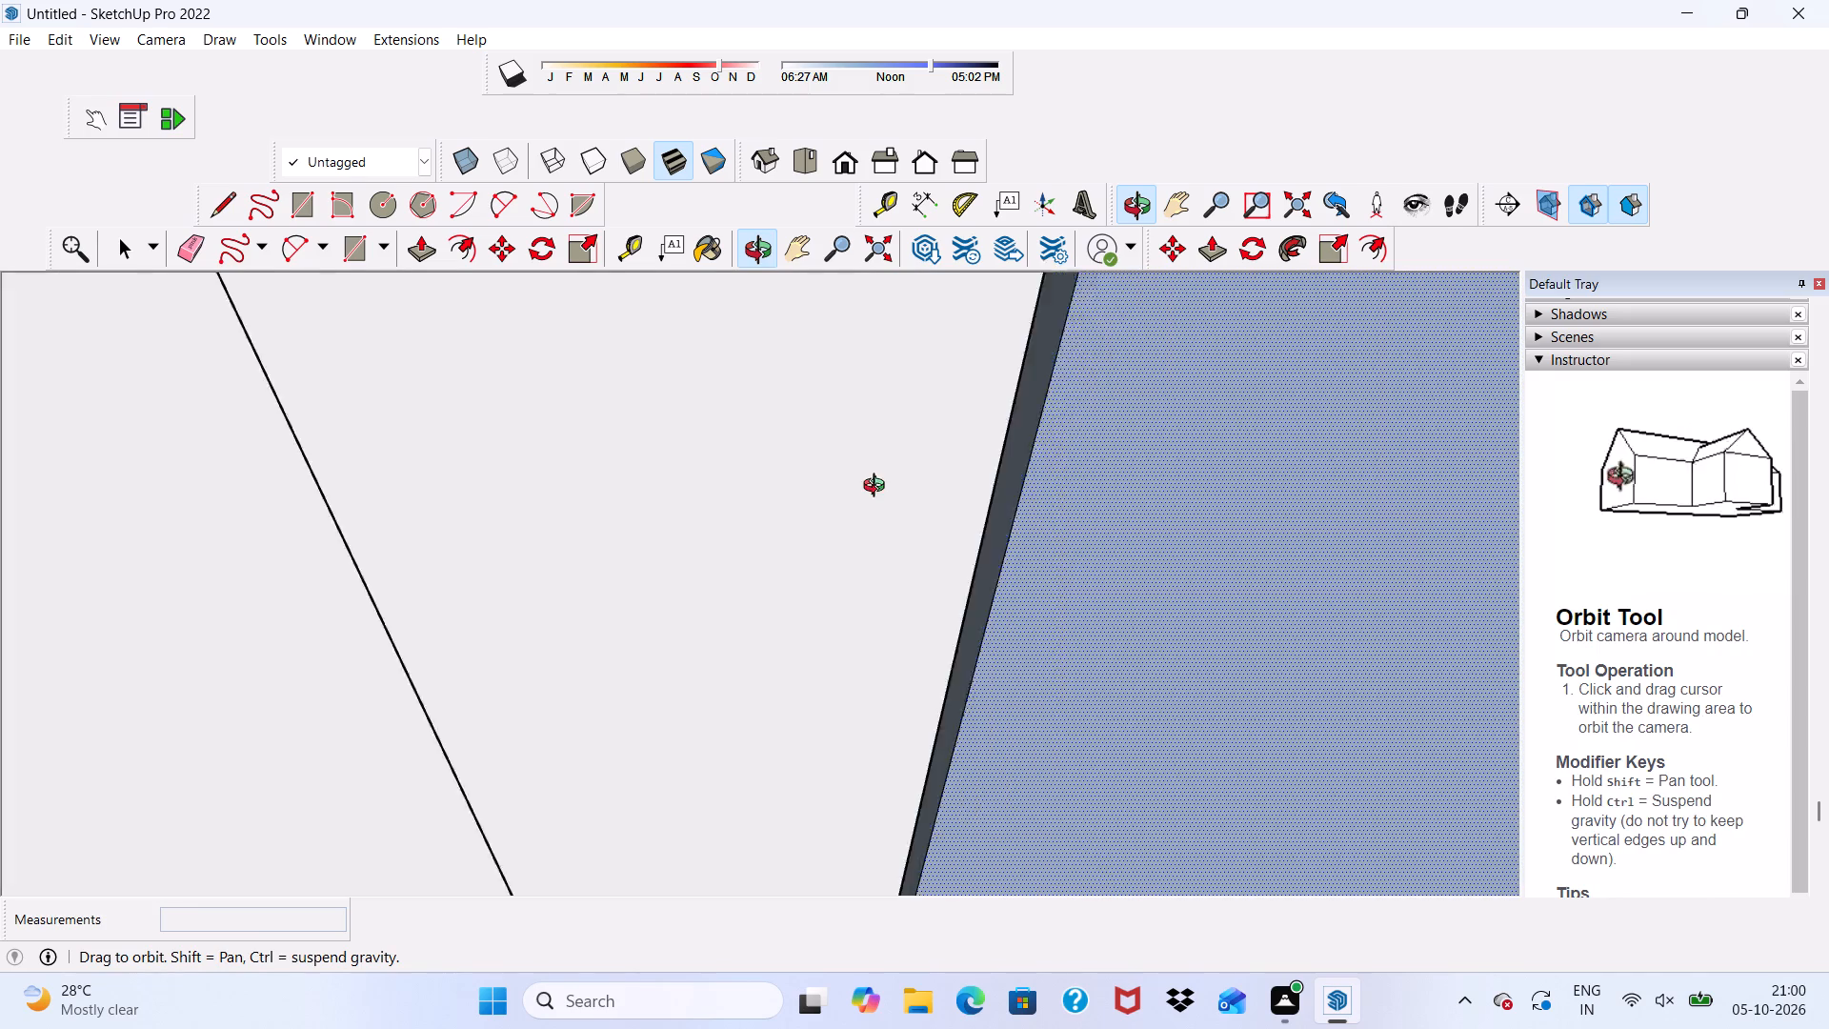
middle_click_drag(878, 488, 892, 483)
middle_click(892, 483)
scroll(839, 486, "down", 12)
scroll(820, 591, "up", 1)
scroll(1132, 500, "down", 19)
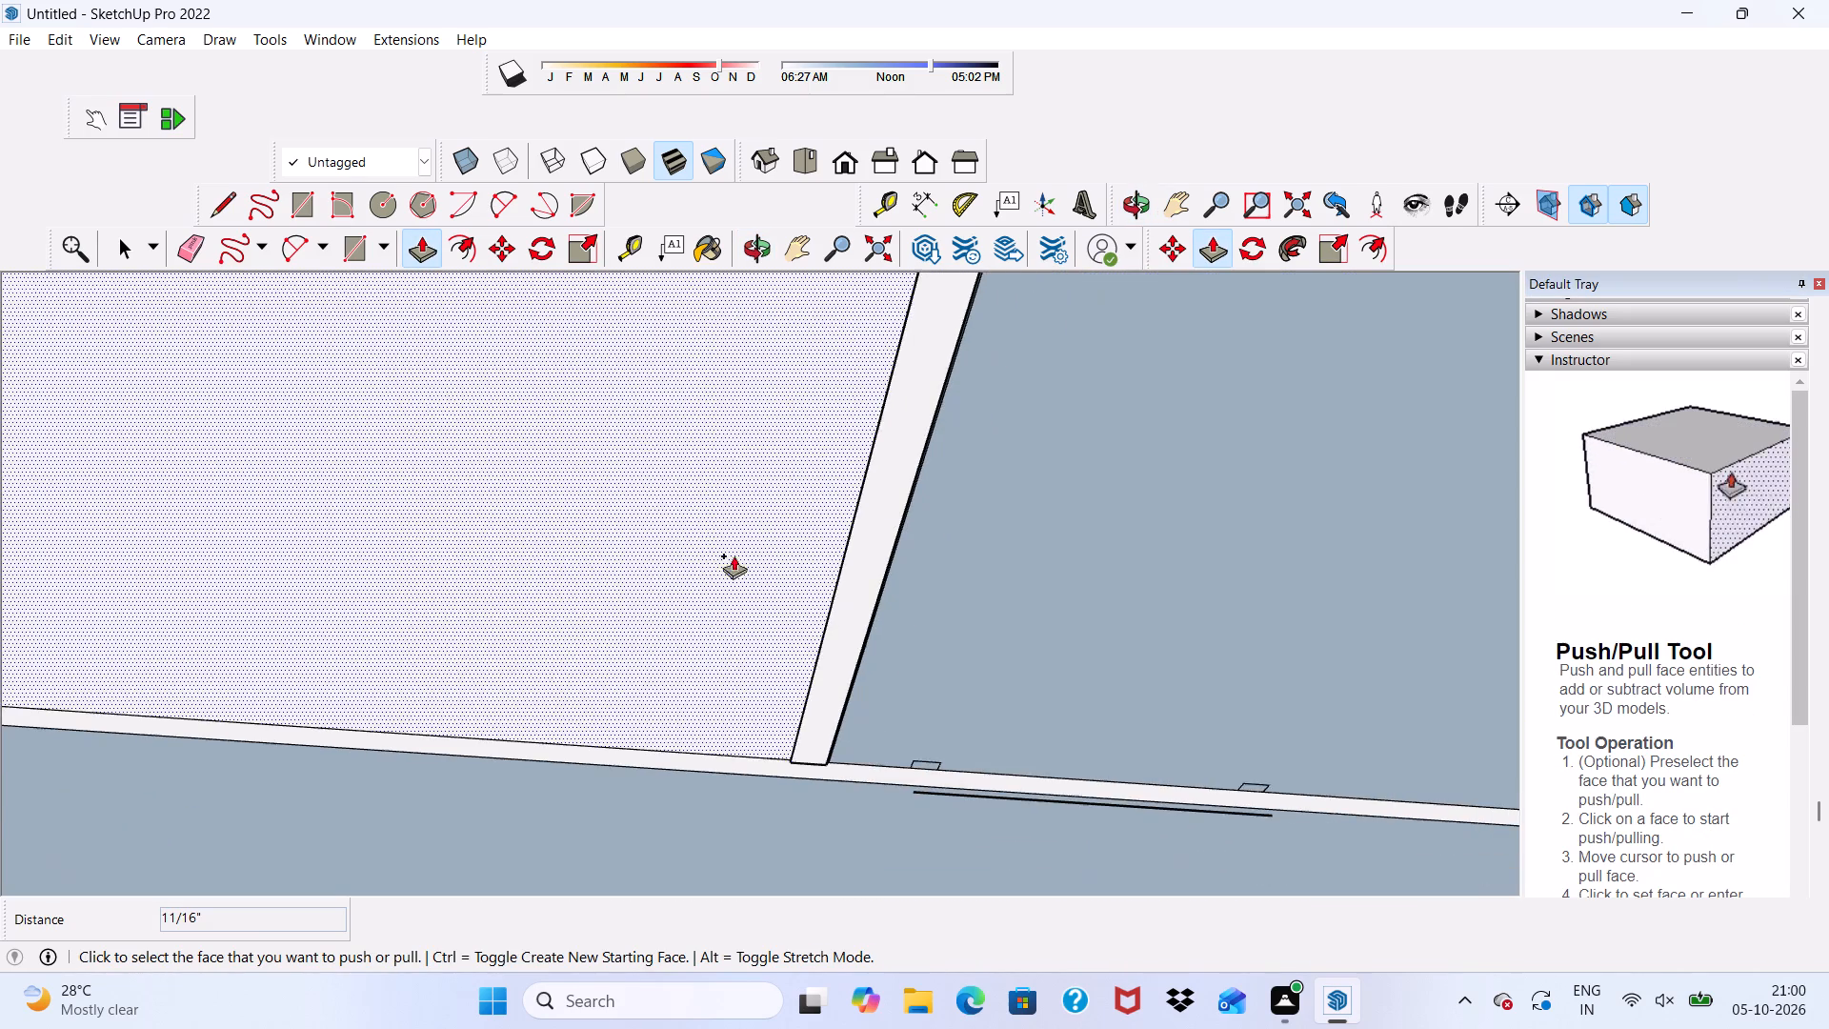
left_click(840, 167)
scroll(854, 369, "down", 6)
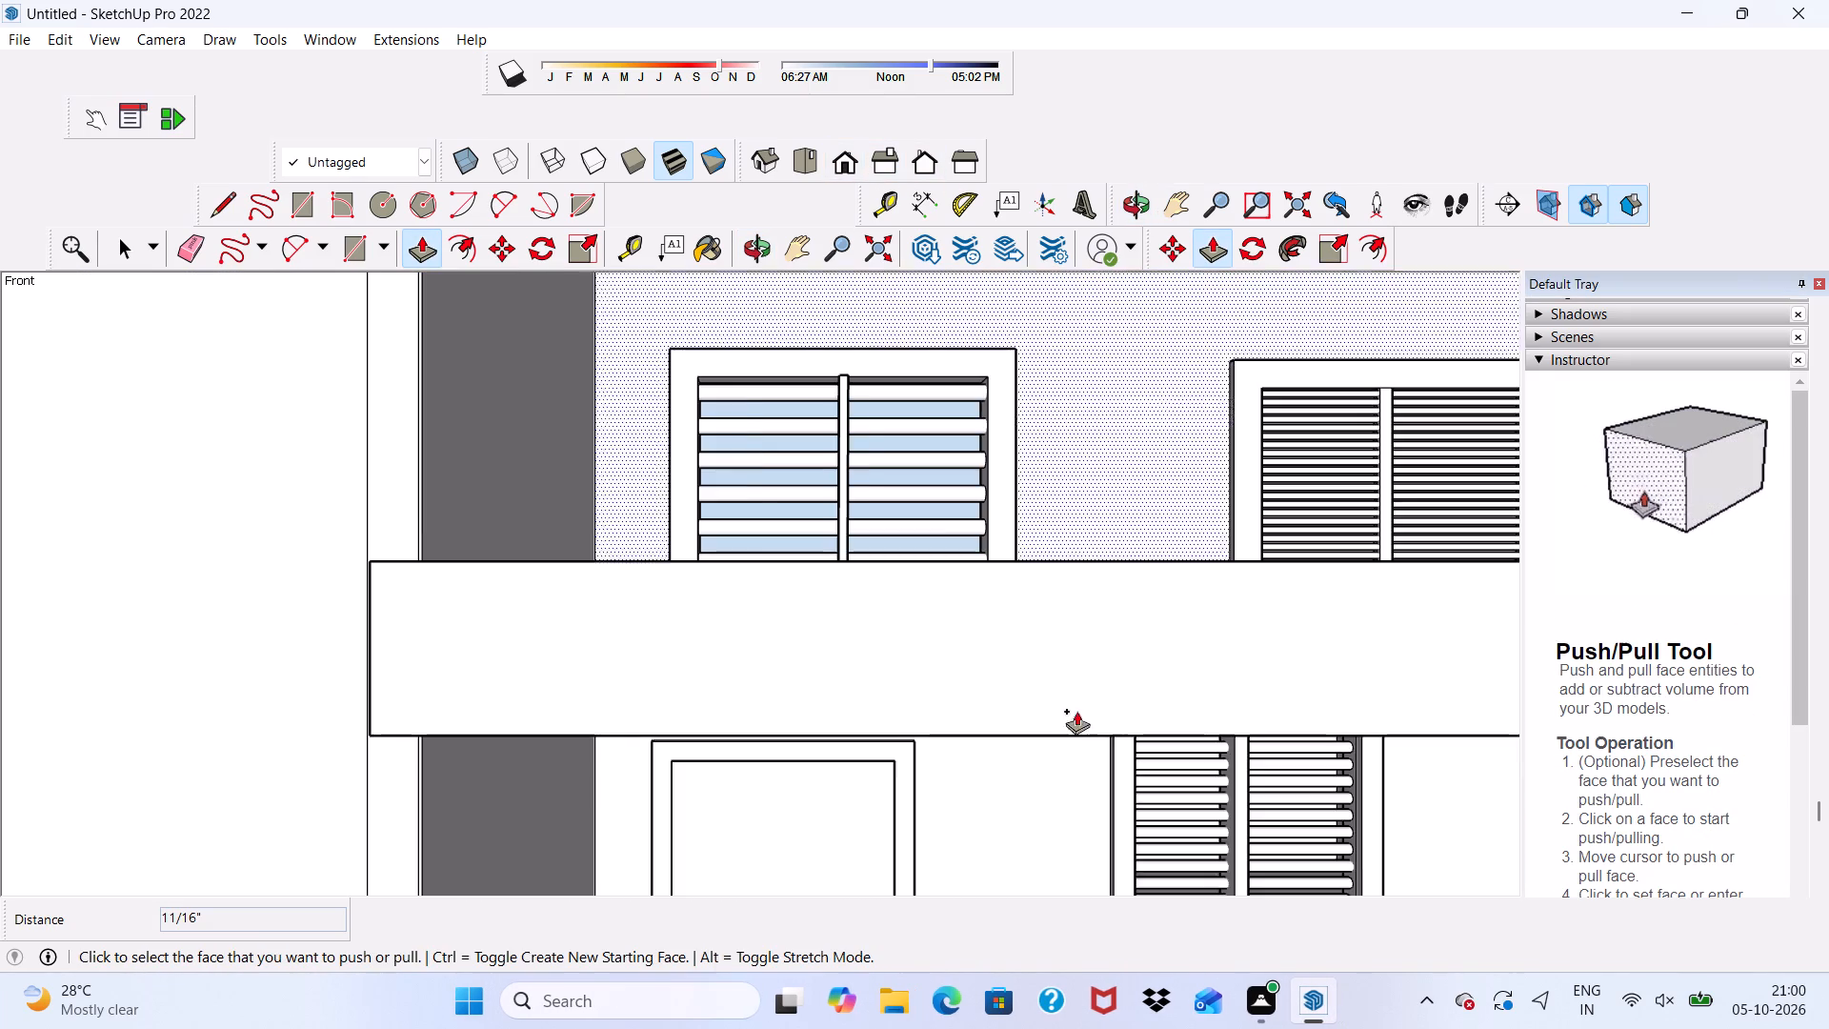
scroll(878, 913, "down", 20)
scroll(878, 913, "down", 2)
scroll(1077, 655, "up", 3)
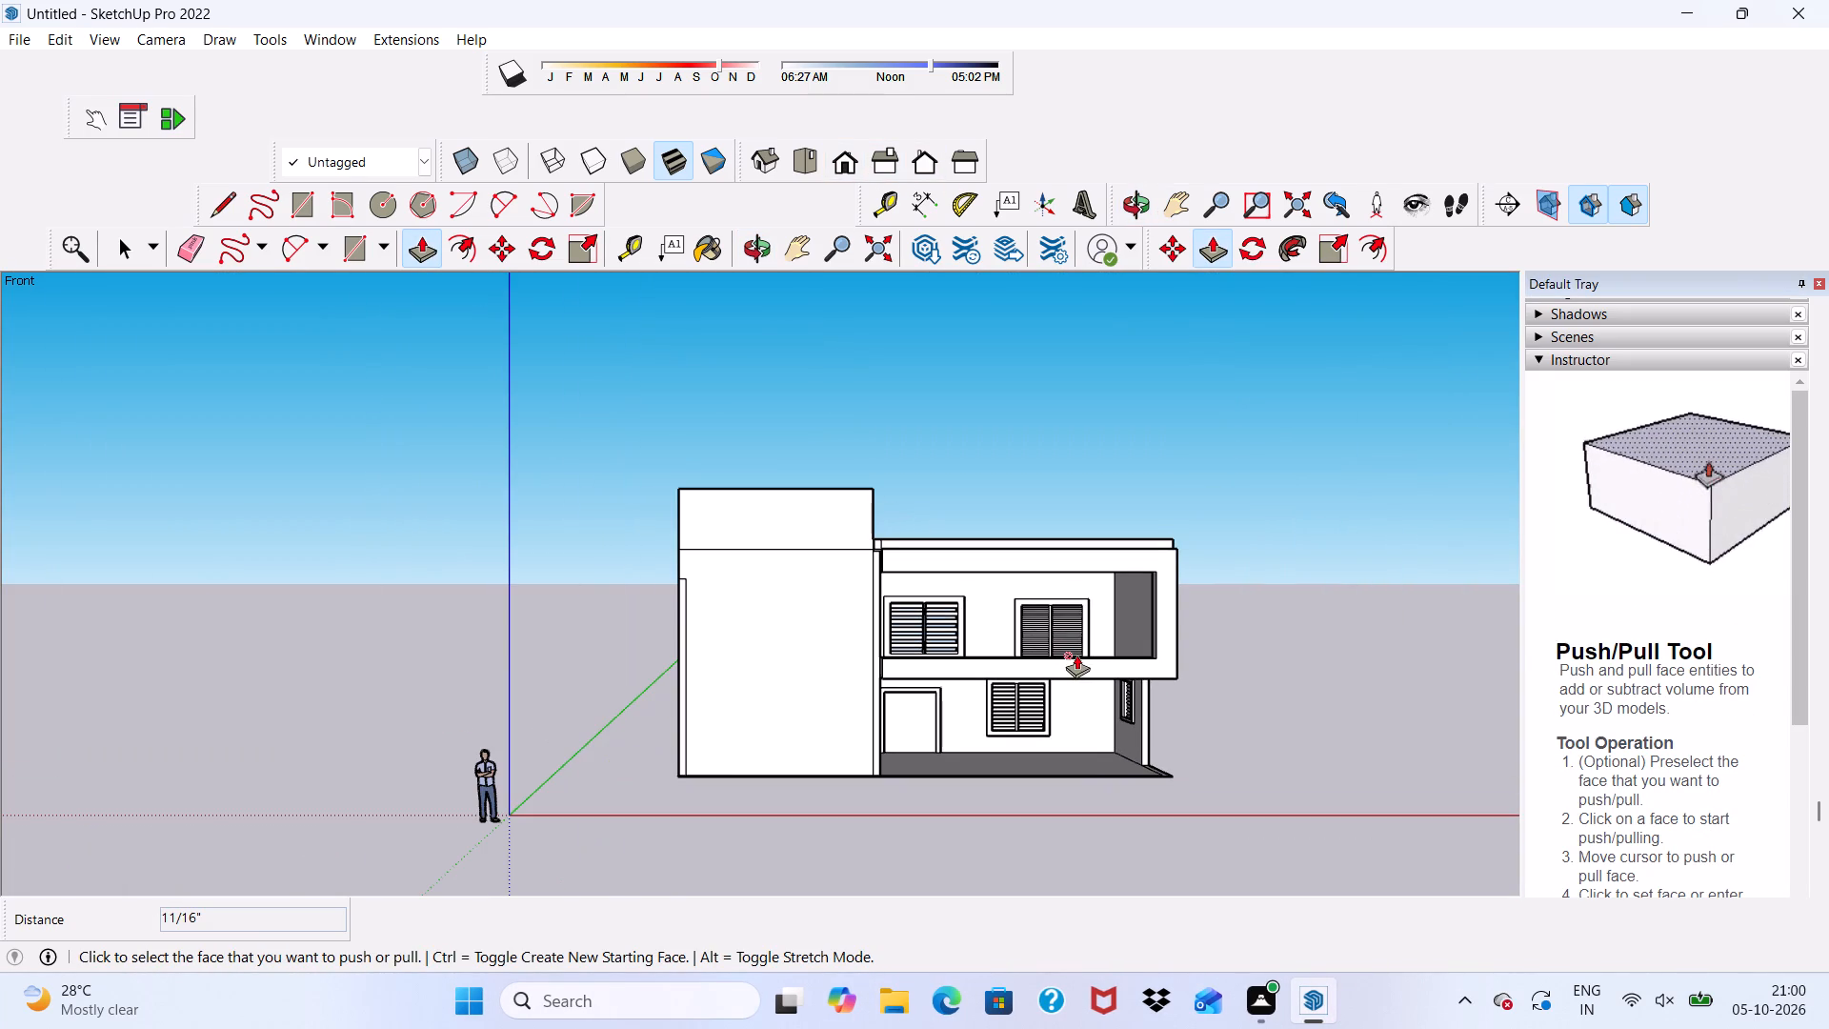
key("space")
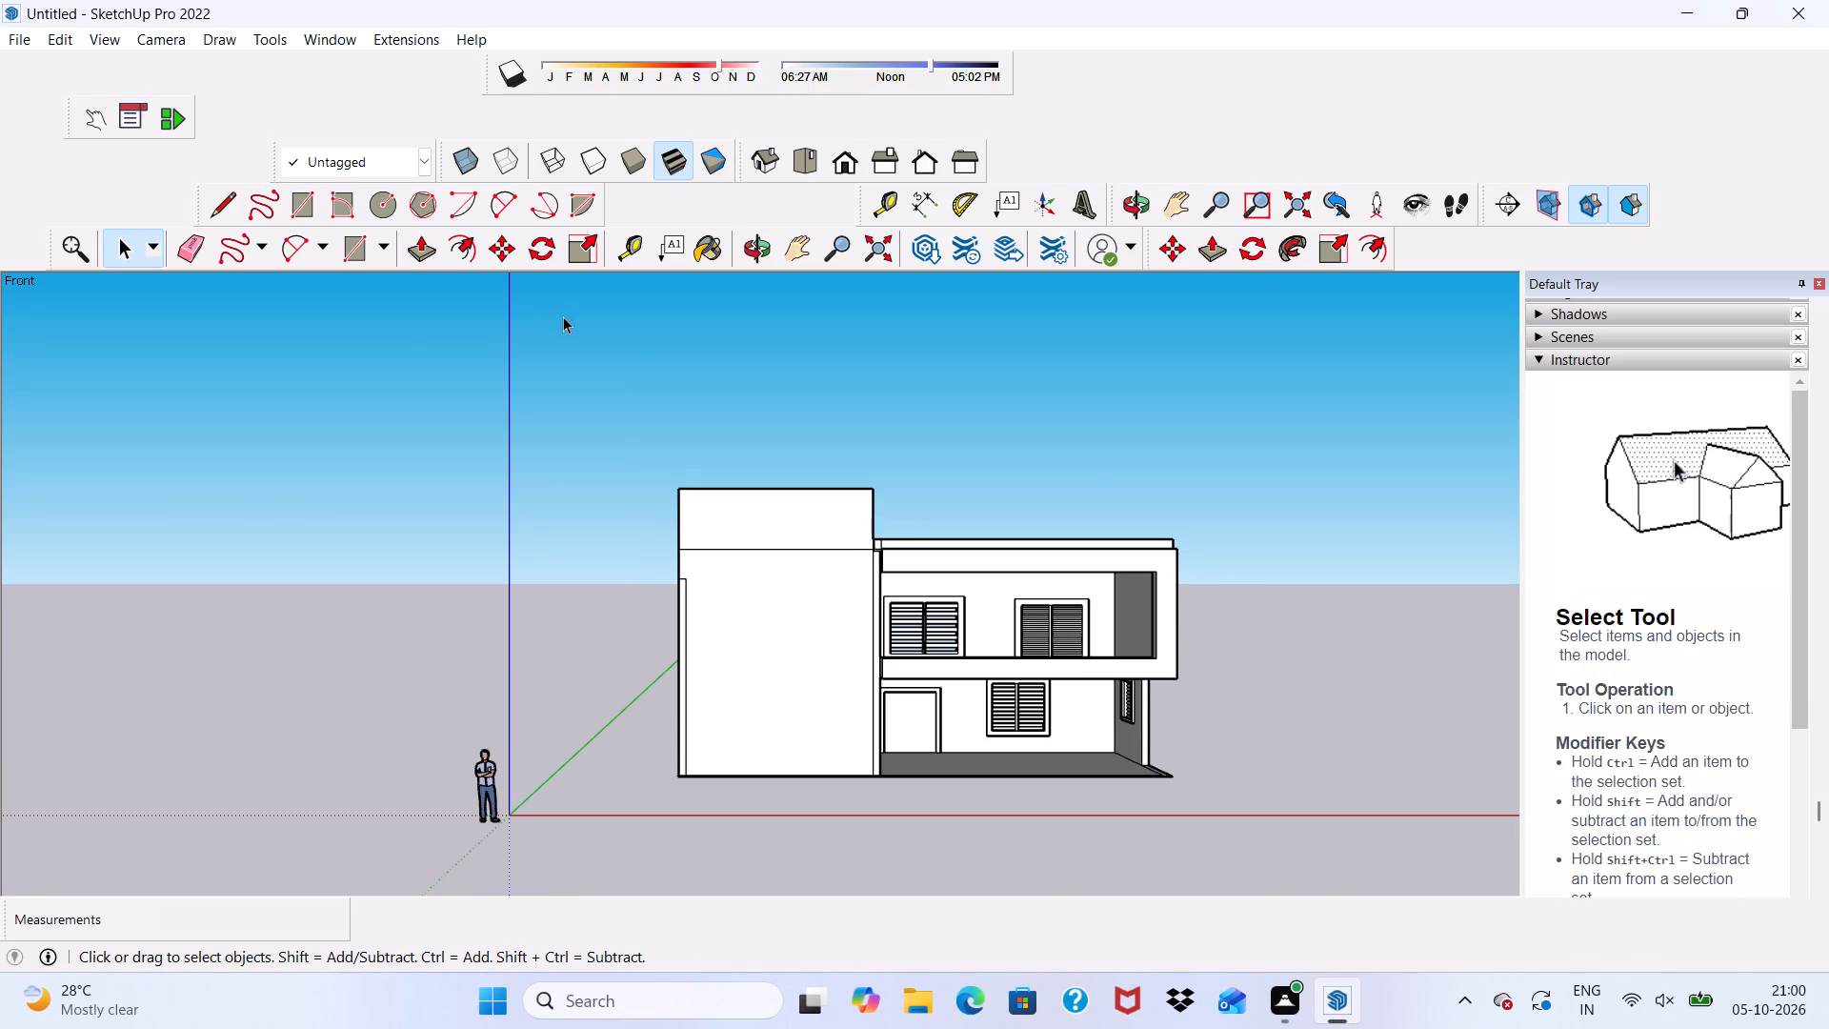
scroll(709, 500, "down", 1)
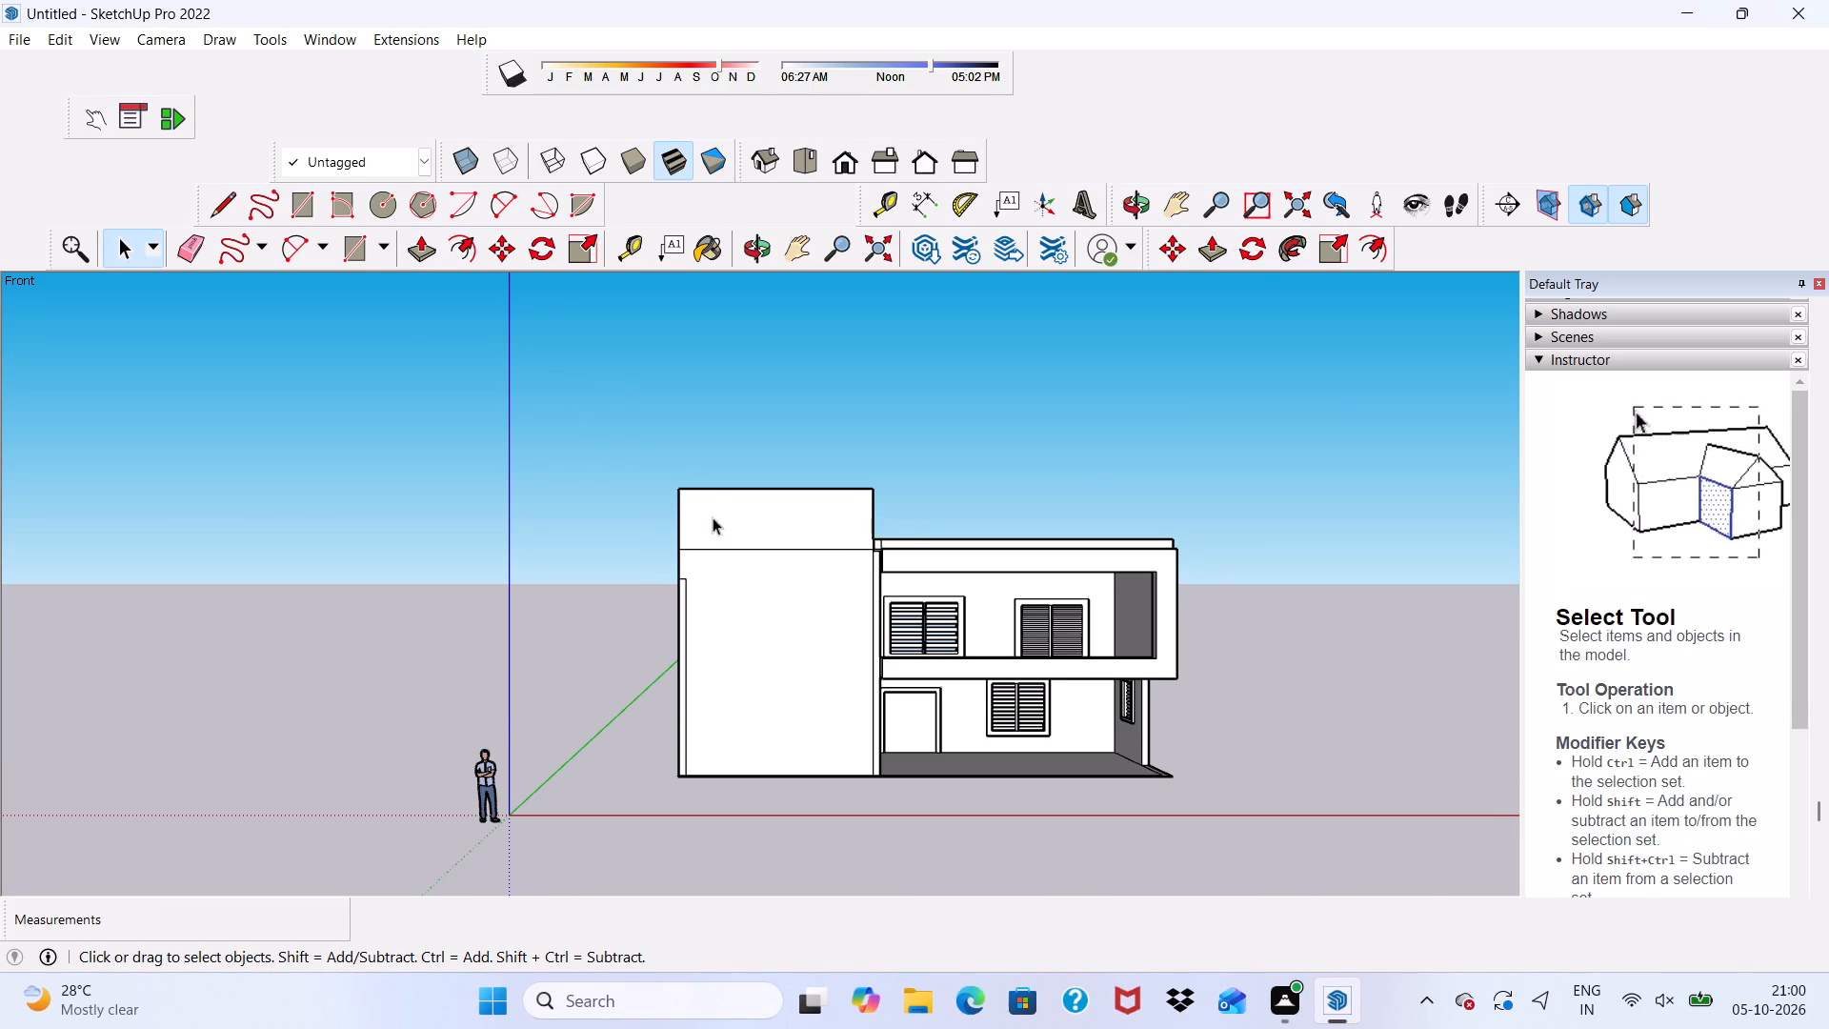
scroll(1090, 702, "up", 9)
scroll(1151, 645, "down", 5)
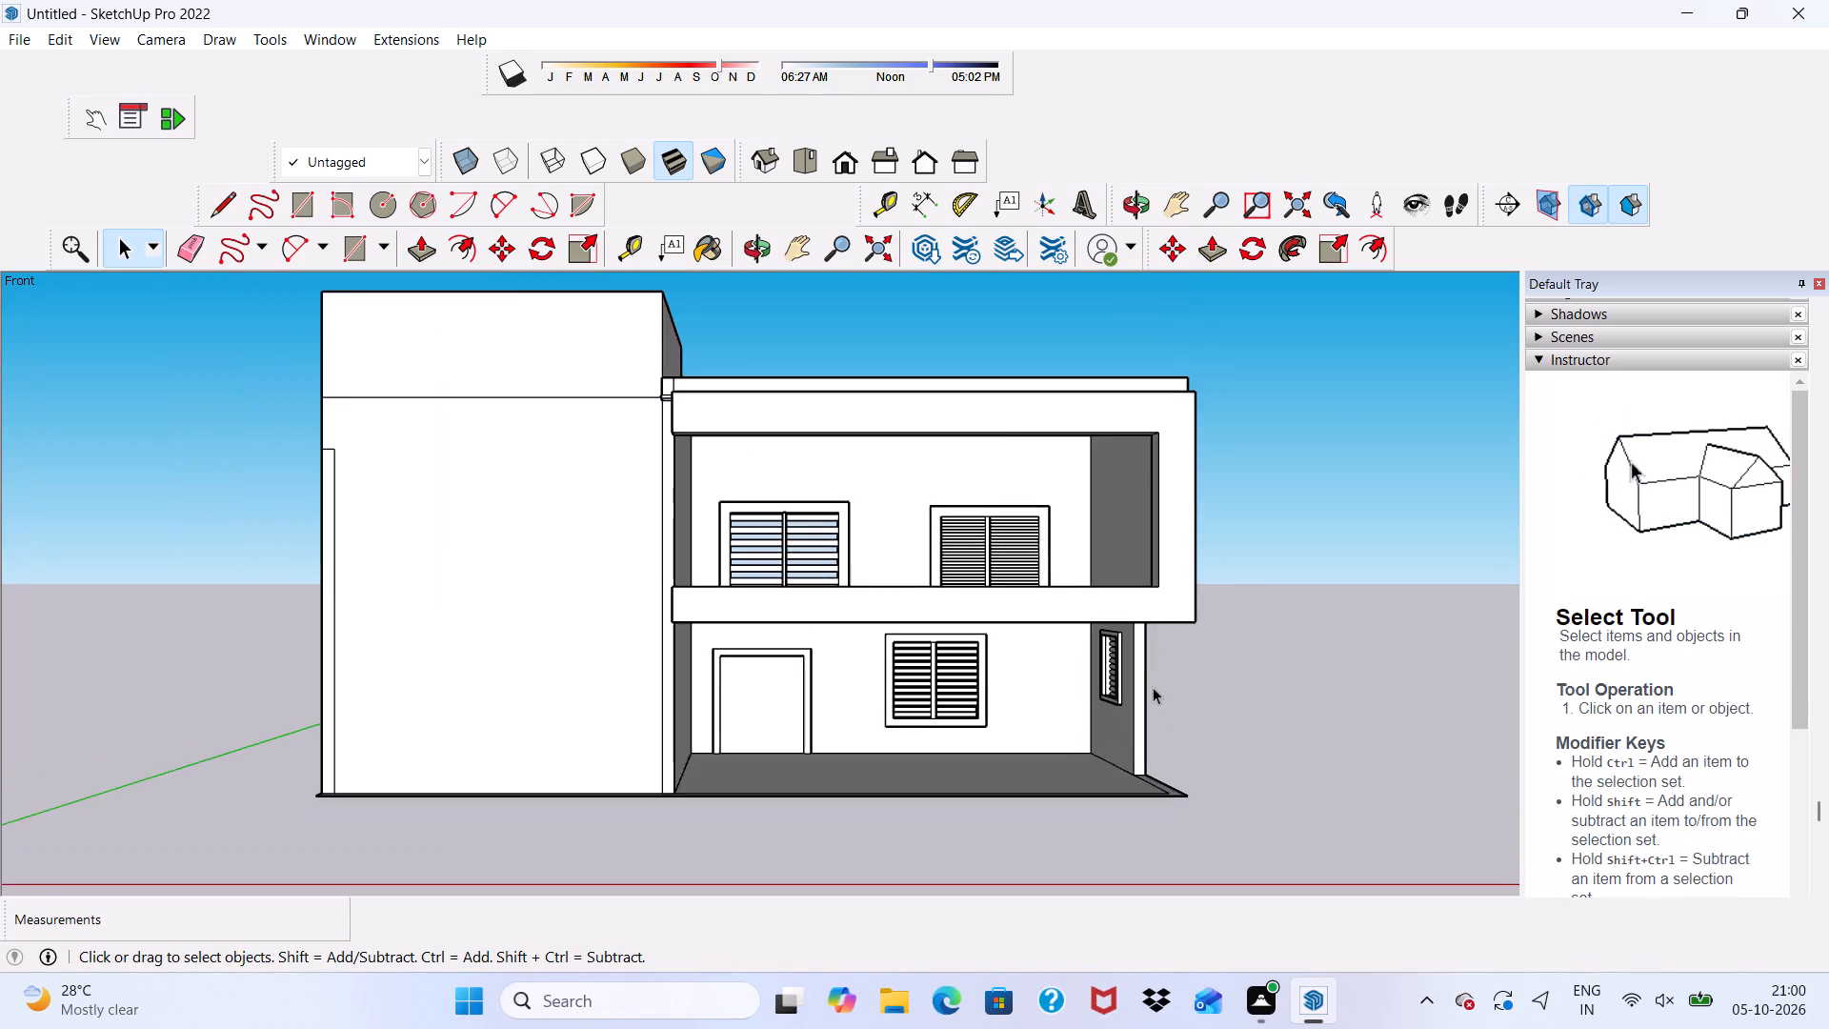
scroll(1155, 687, "up", 5)
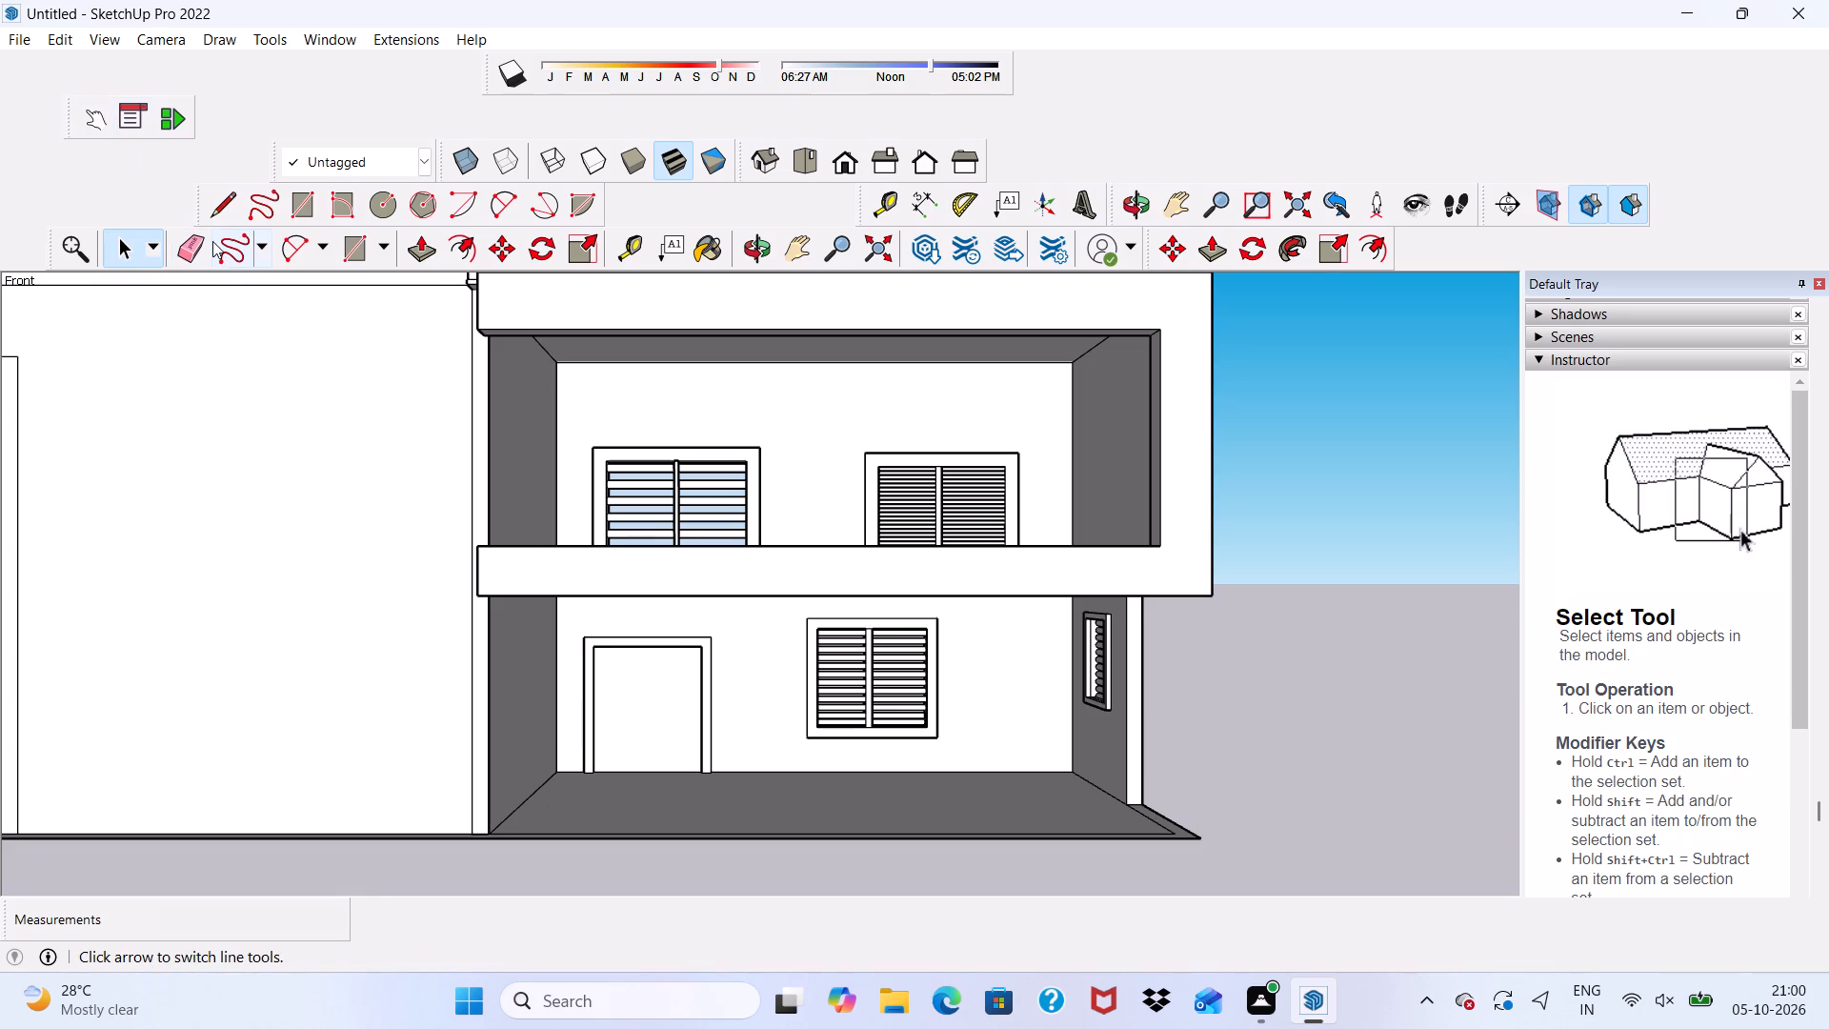
scroll(212, 239, "down", 3)
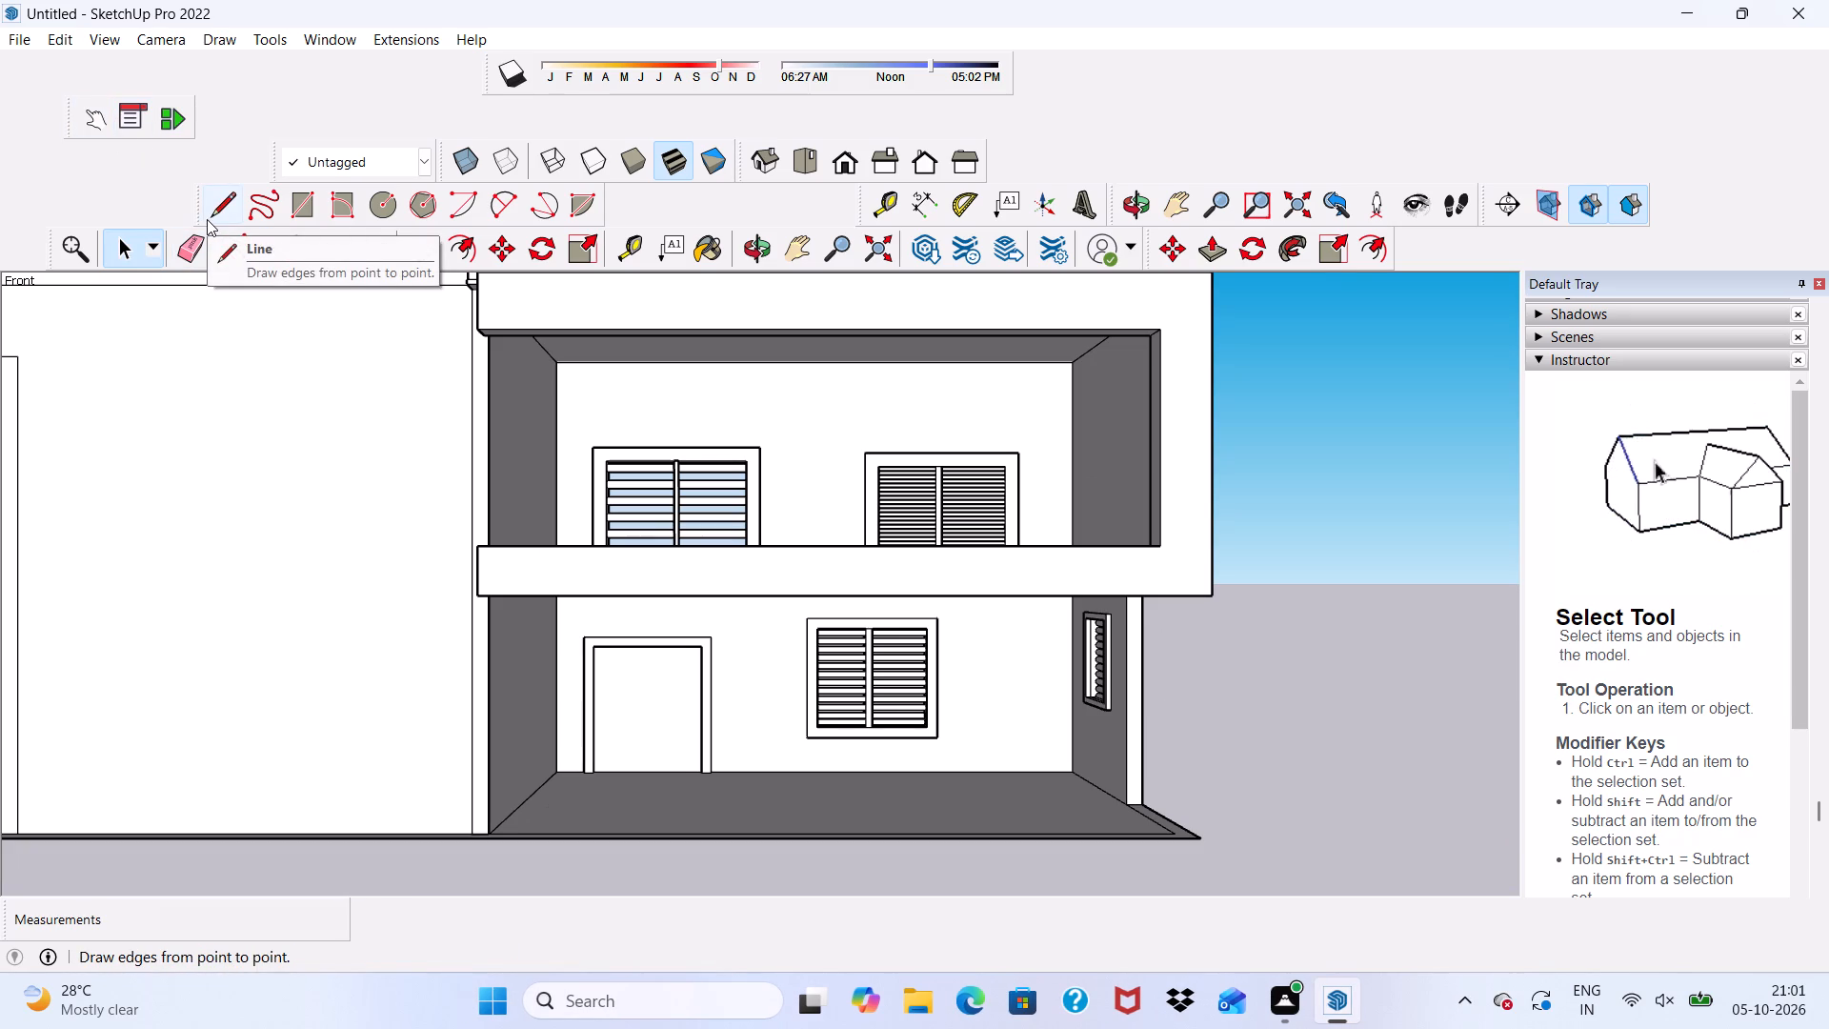
scroll(207, 217, "down", 4)
Erase the leftover vertical lines and the horizontal line near the top on the front block's front face.
left_click(187, 249)
scroll(252, 434, "down", 5)
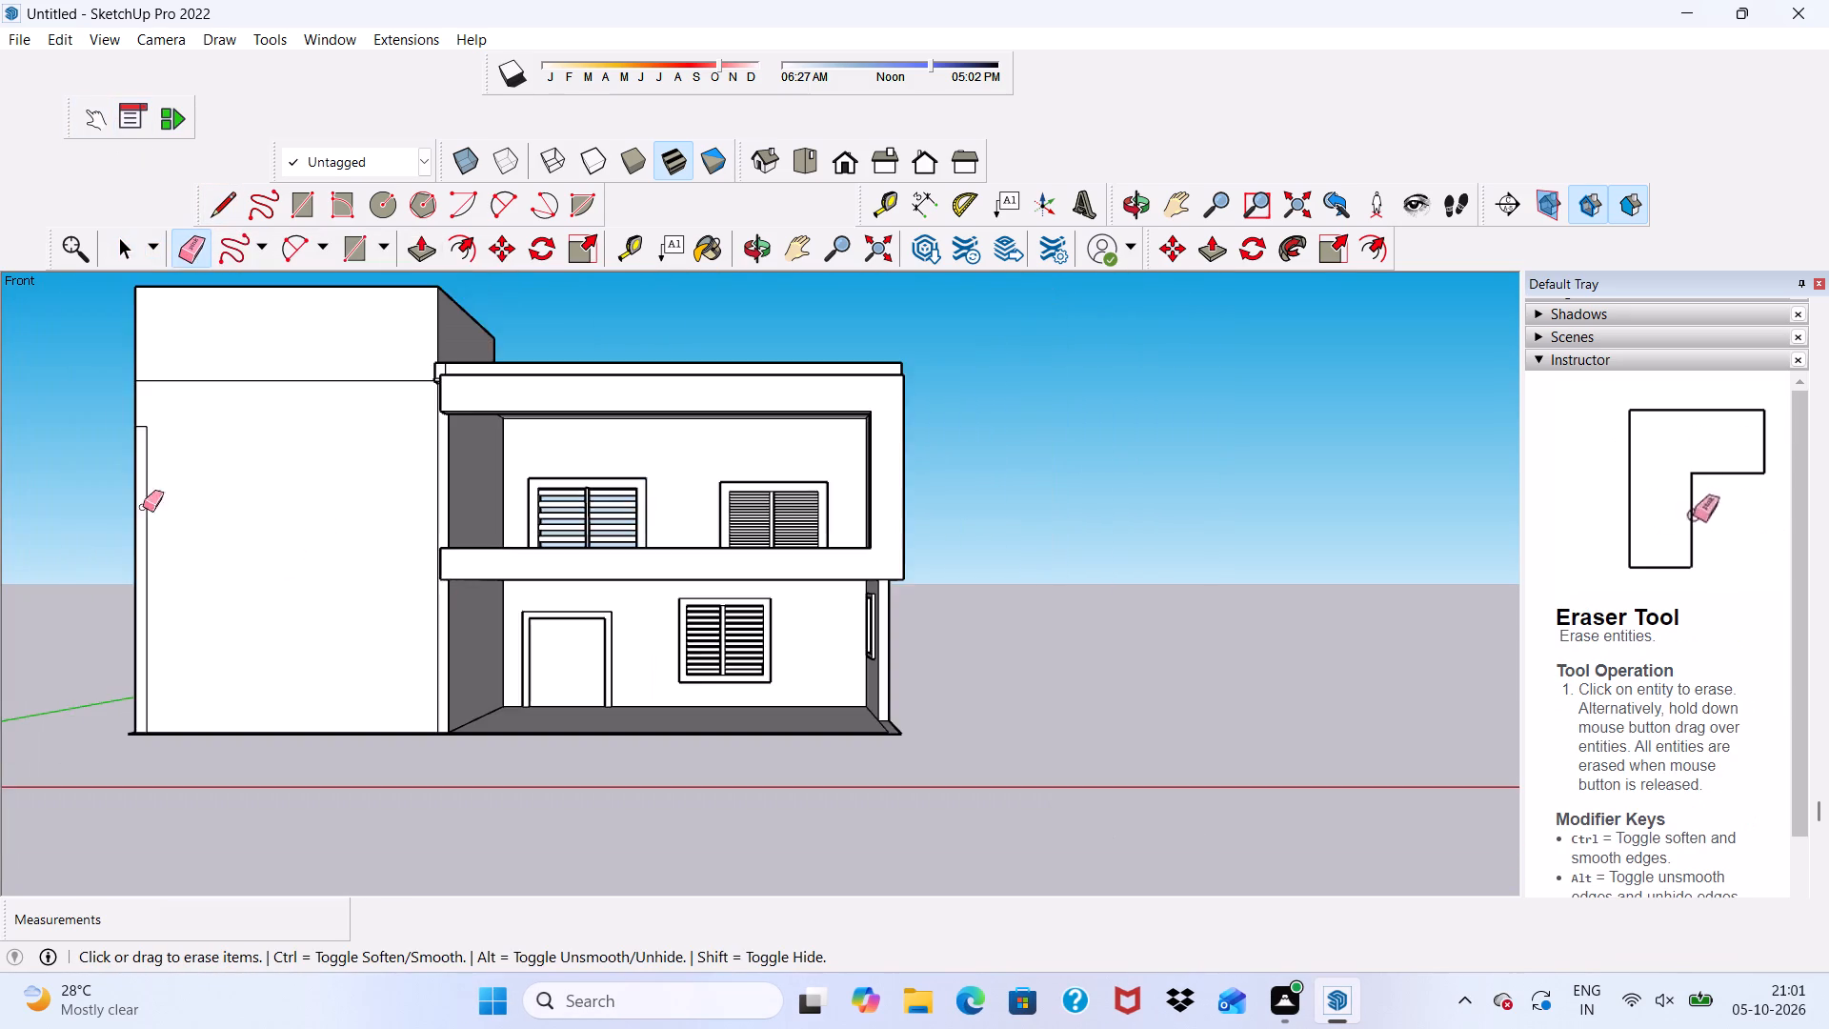
scroll(167, 461, "up", 5)
left_click_drag(132, 405, 138, 487)
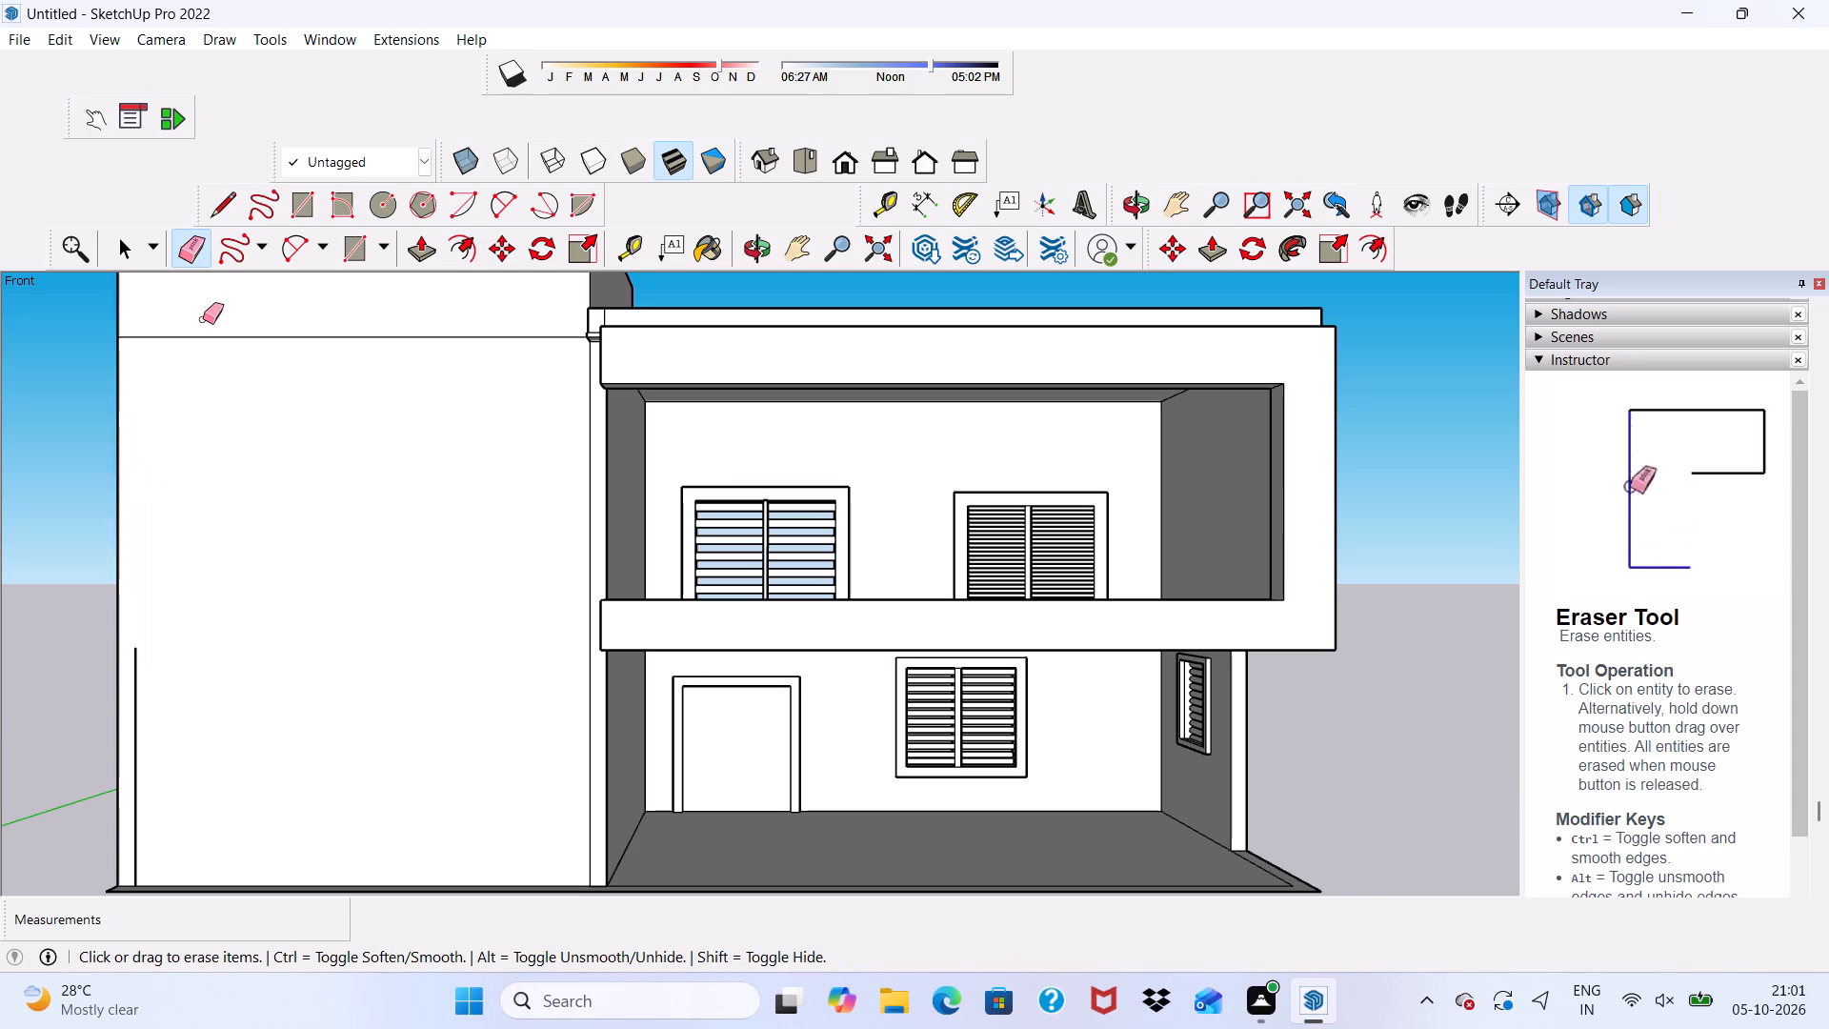
left_click_drag(211, 313, 218, 359)
scroll(190, 394, "down", 6)
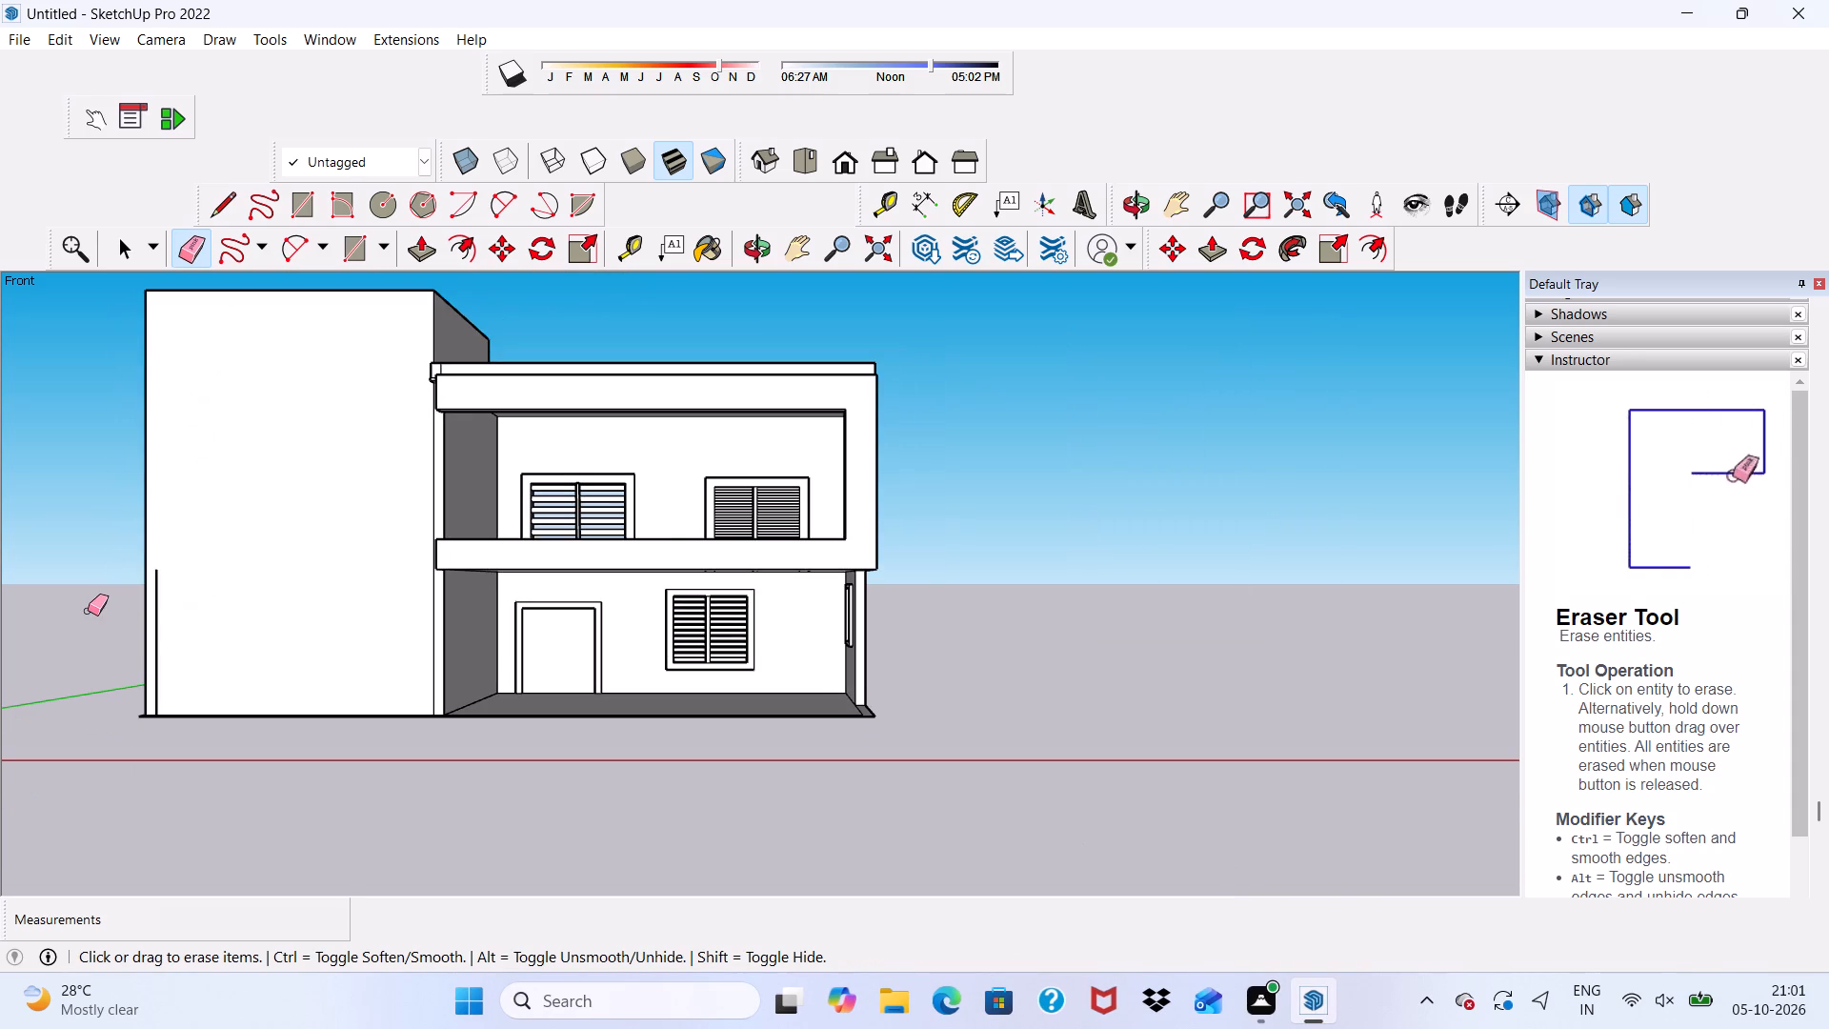
scroll(82, 636, "up", 8)
left_click_drag(206, 610, 217, 615)
scroll(202, 550, "down", 6)
scroll(550, 298, "up", 7)
scroll(550, 297, "down", 3)
Push/Pull the end face of the upper balcony beam about 8 11/16" toward the front block, and extend it another 5 3/8".
middle_click_drag(550, 297, 744, 413)
scroll(744, 424, "up", 4)
key("space")
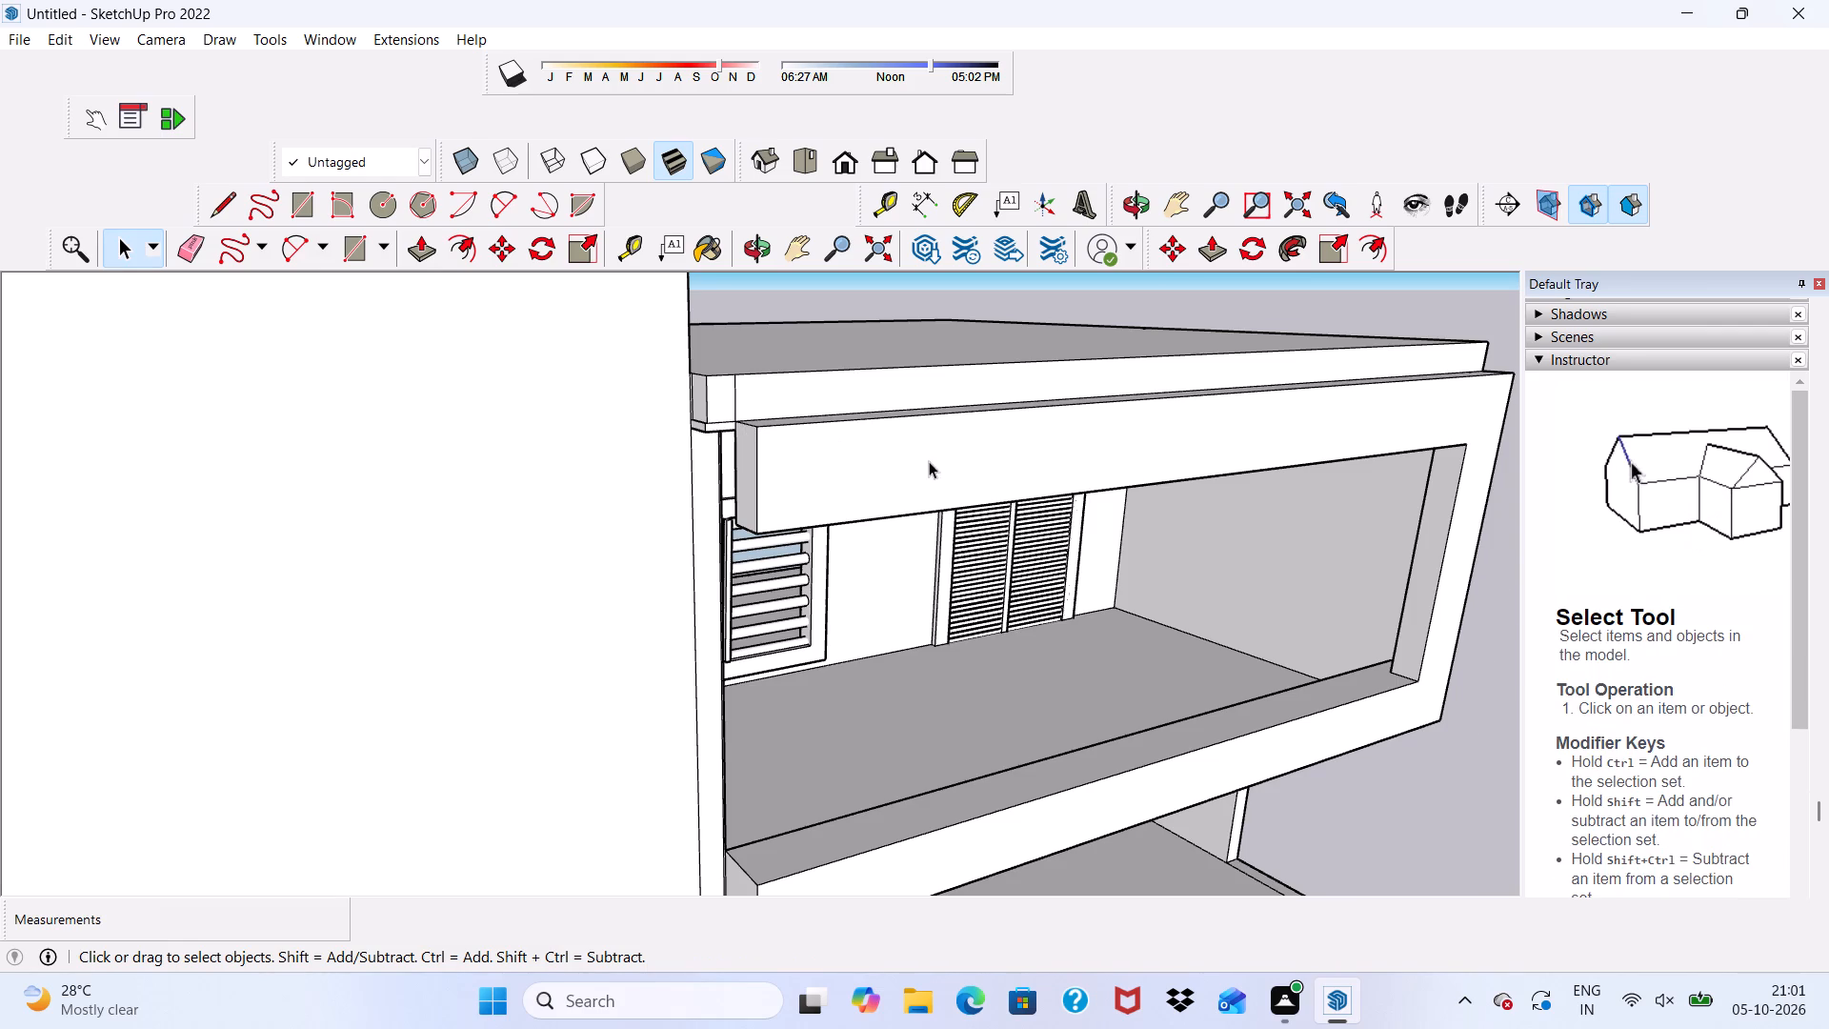
scroll(929, 461, "up", 7)
left_click(527, 474)
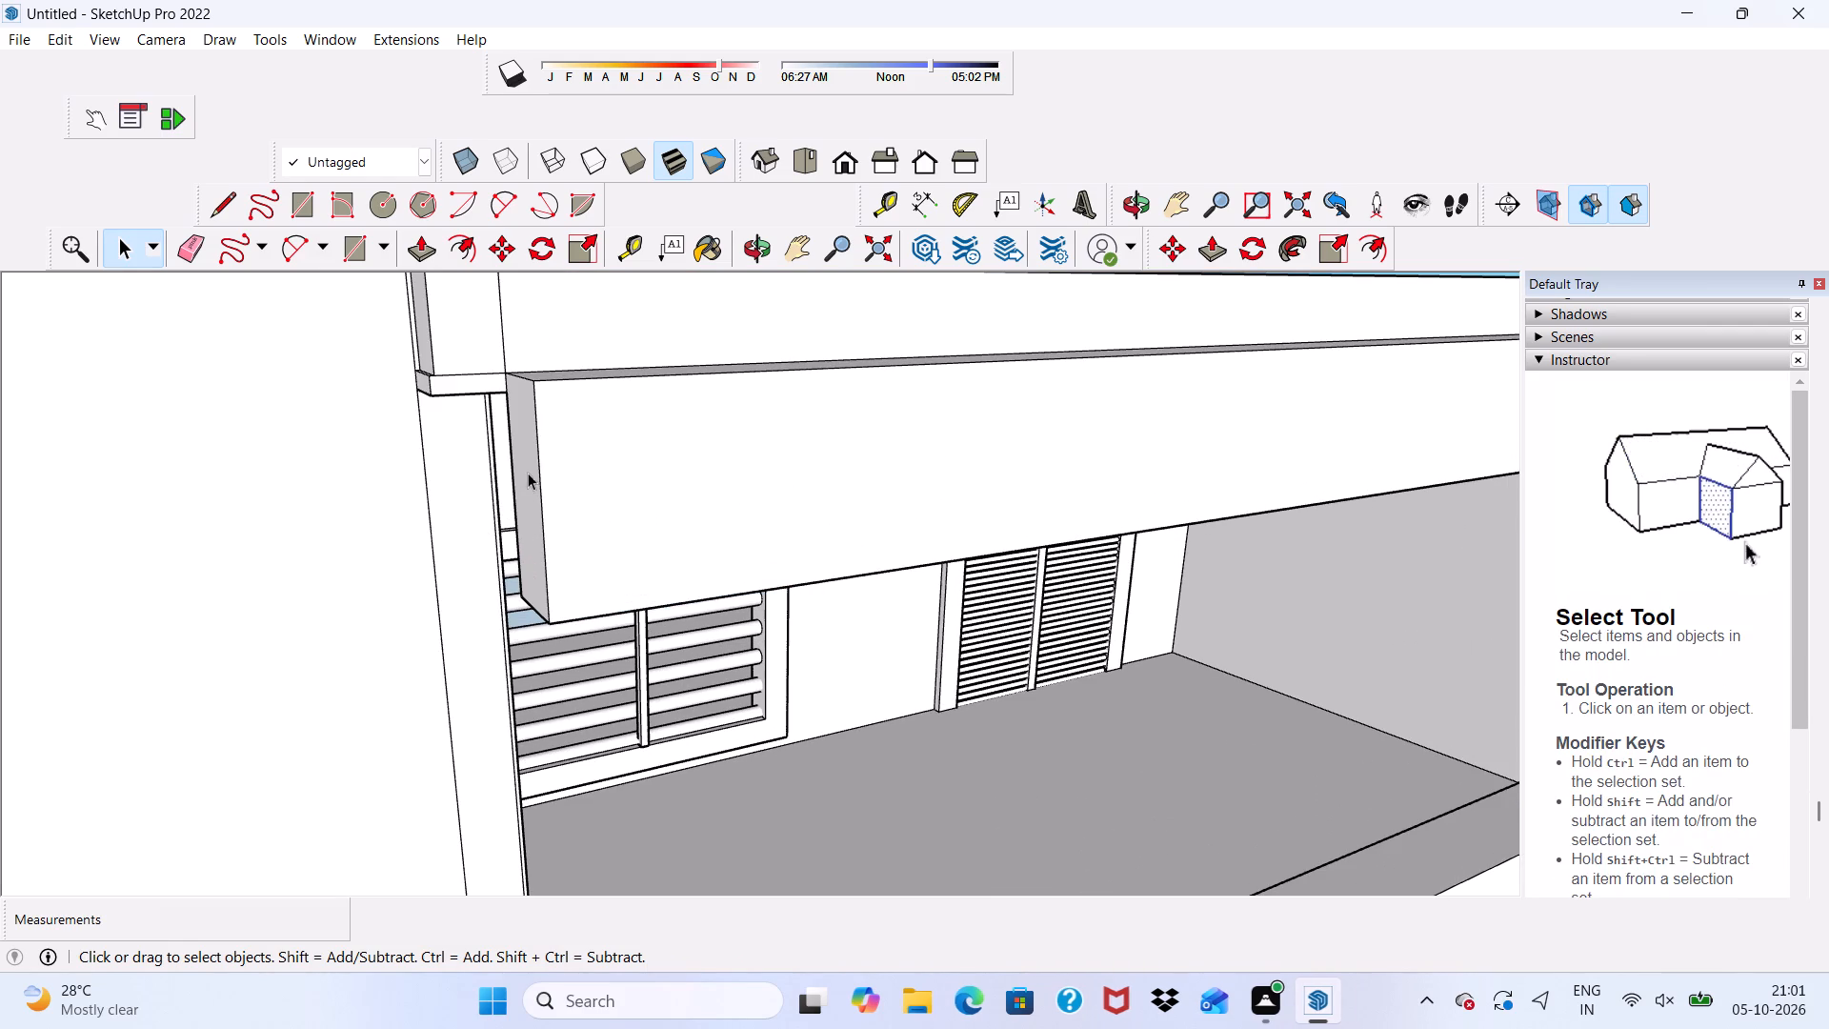
left_click(402, 249)
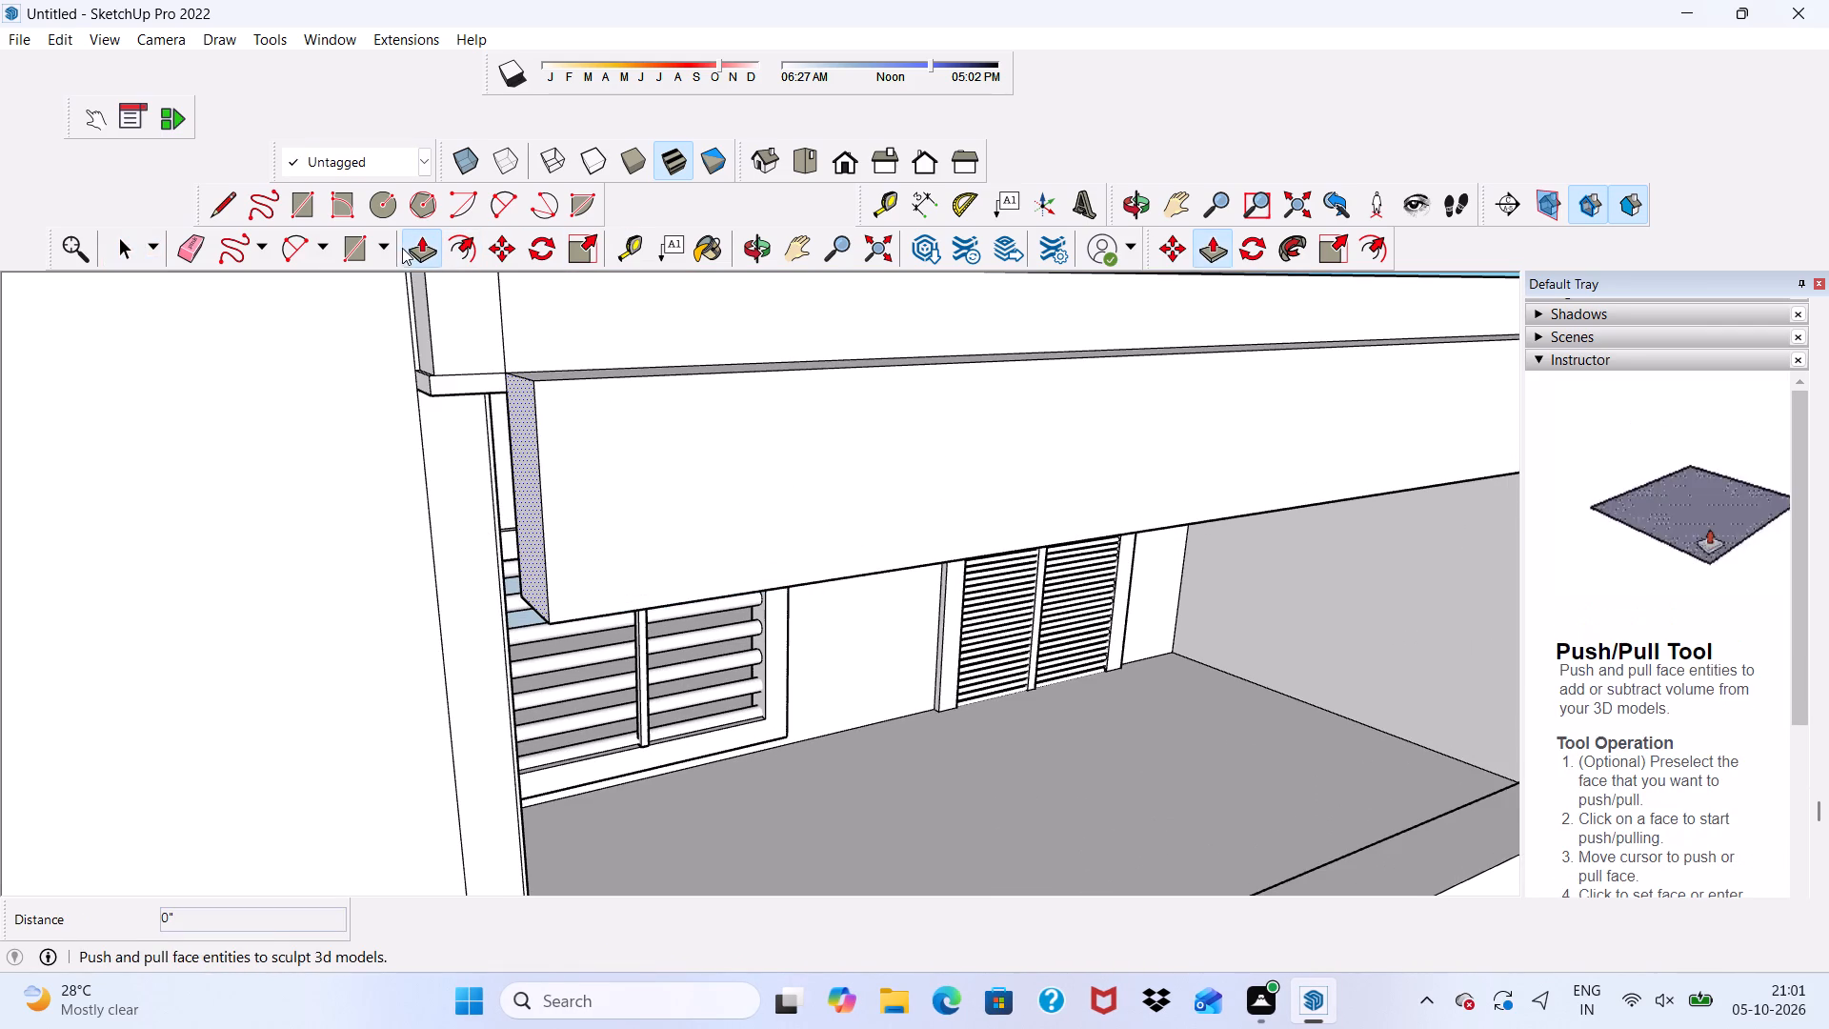
scroll(519, 474, "up", 2)
left_click_drag(536, 453, 422, 457)
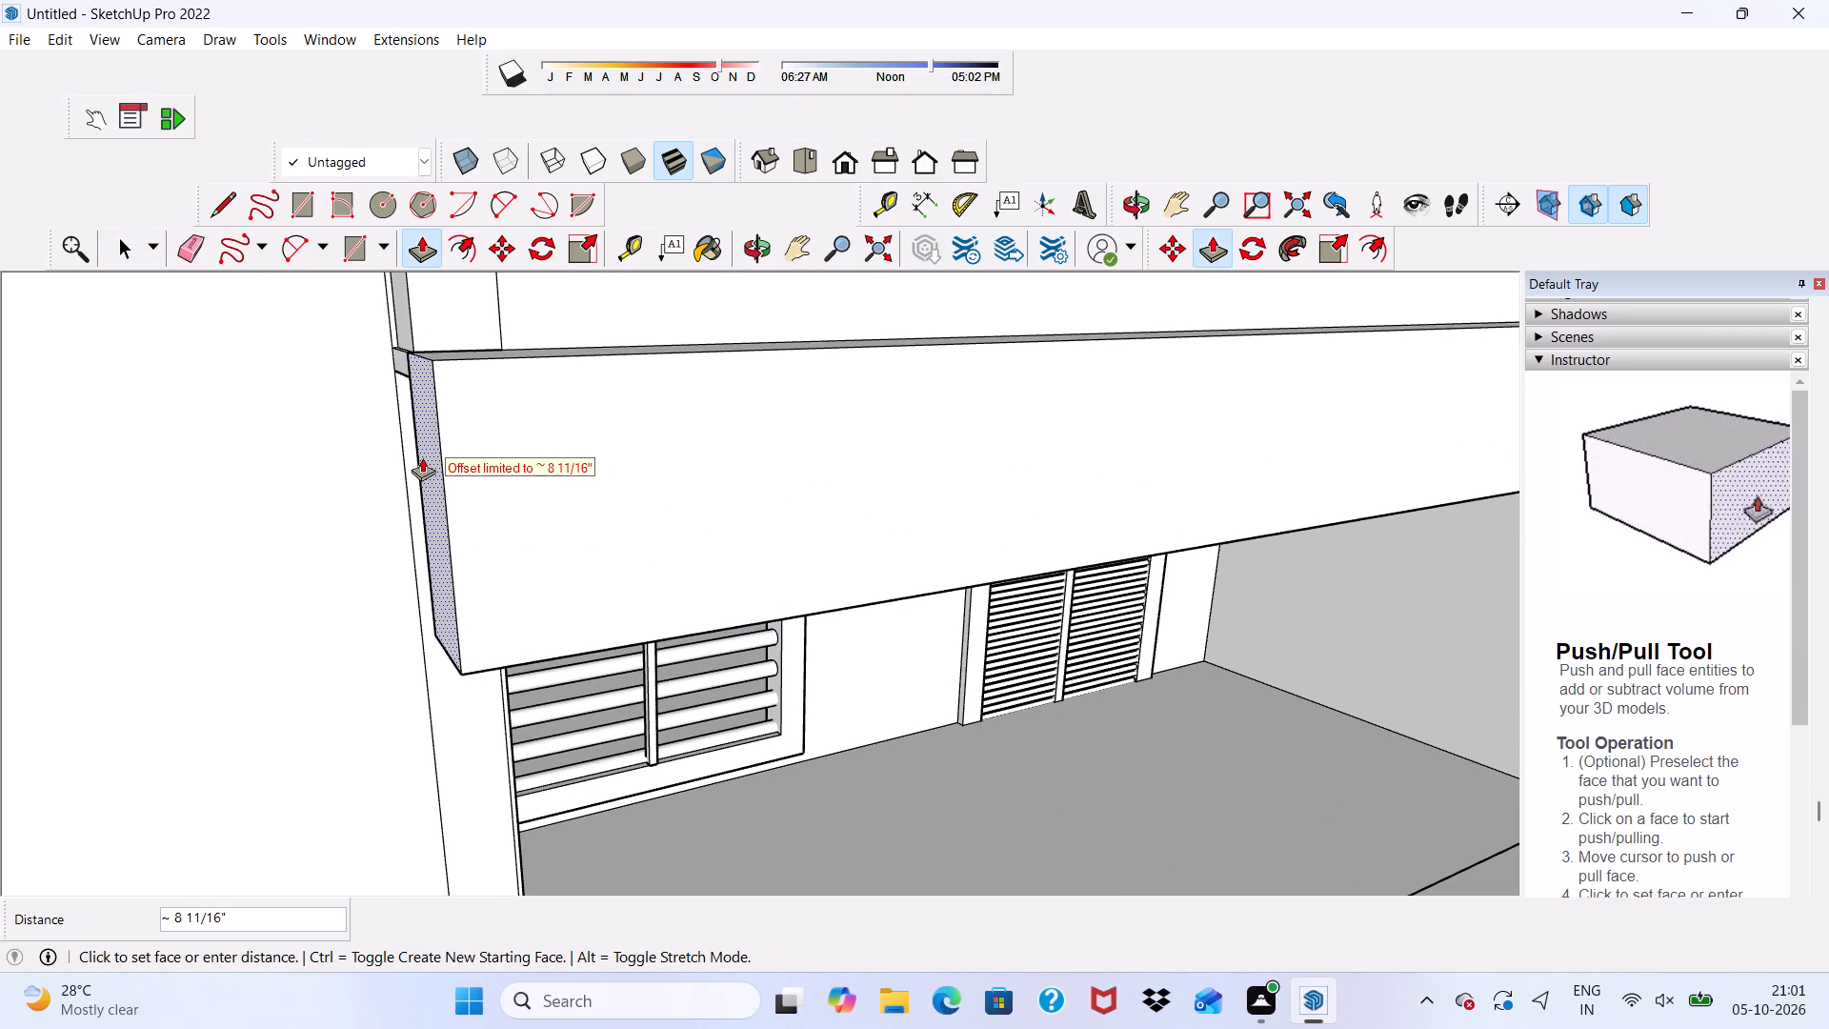
left_click_drag(422, 457, 381, 455)
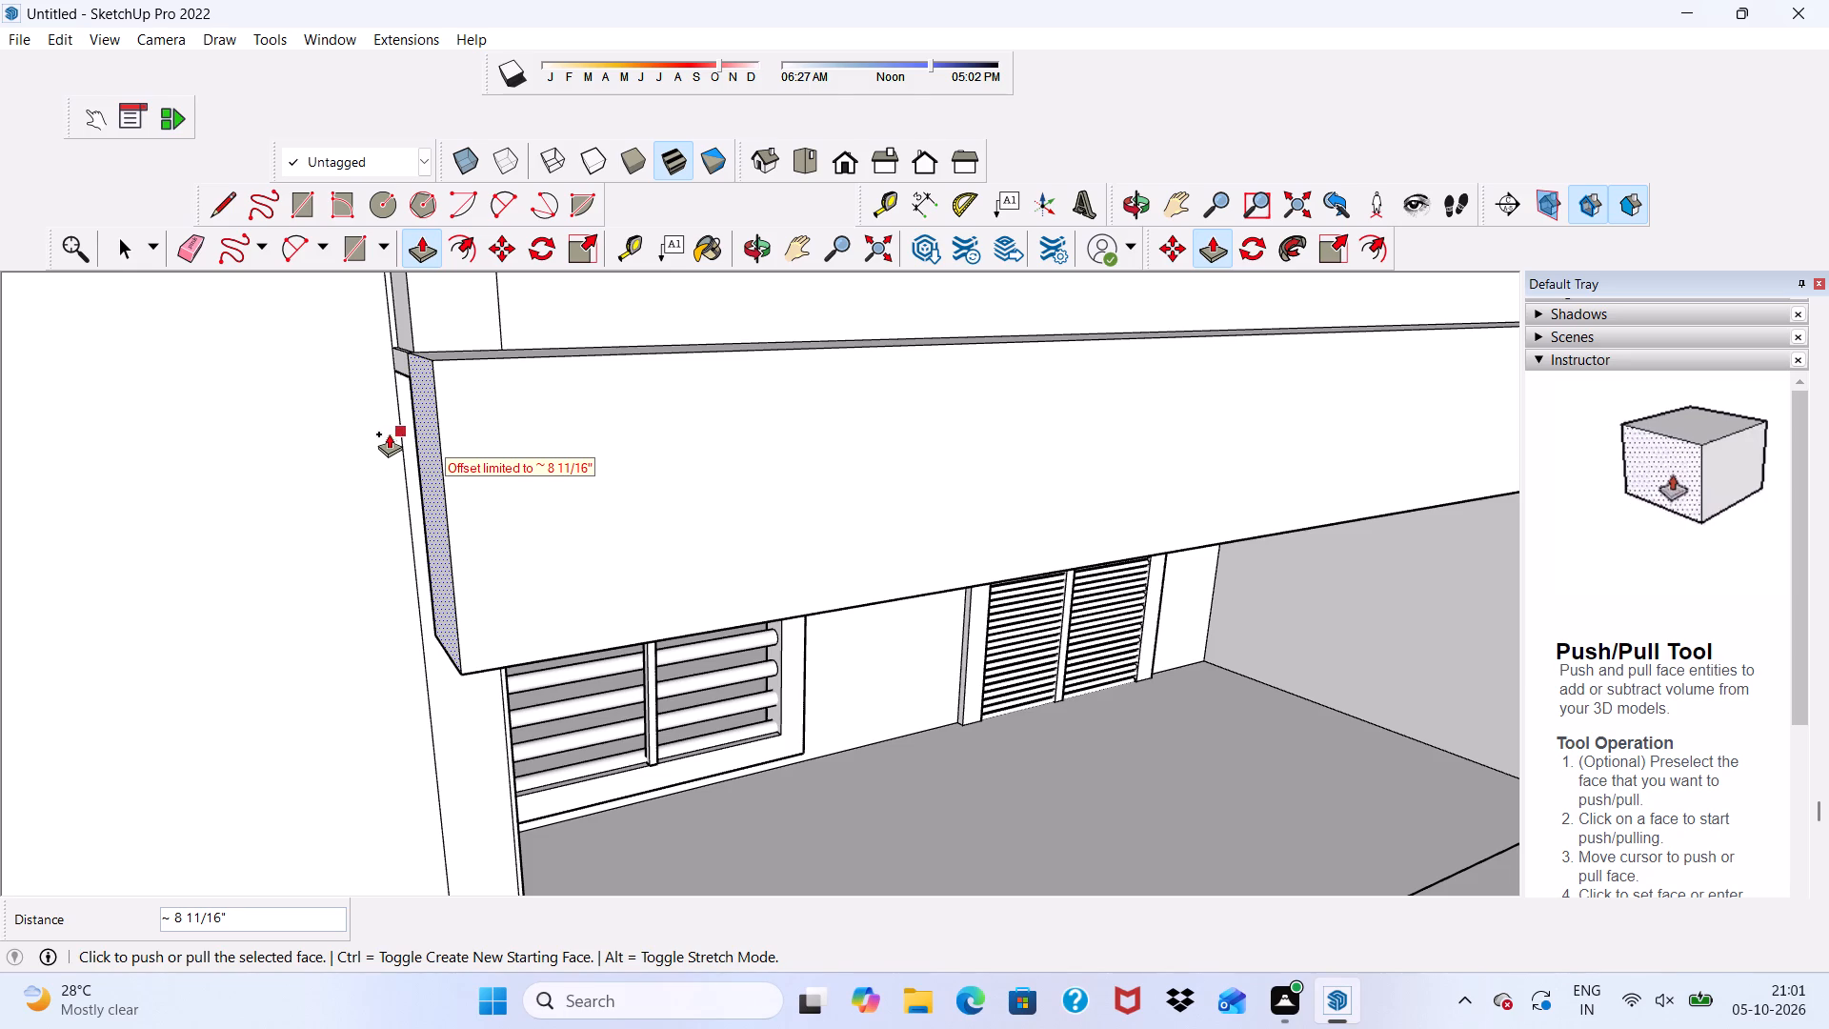
left_click_drag(430, 475, 410, 484)
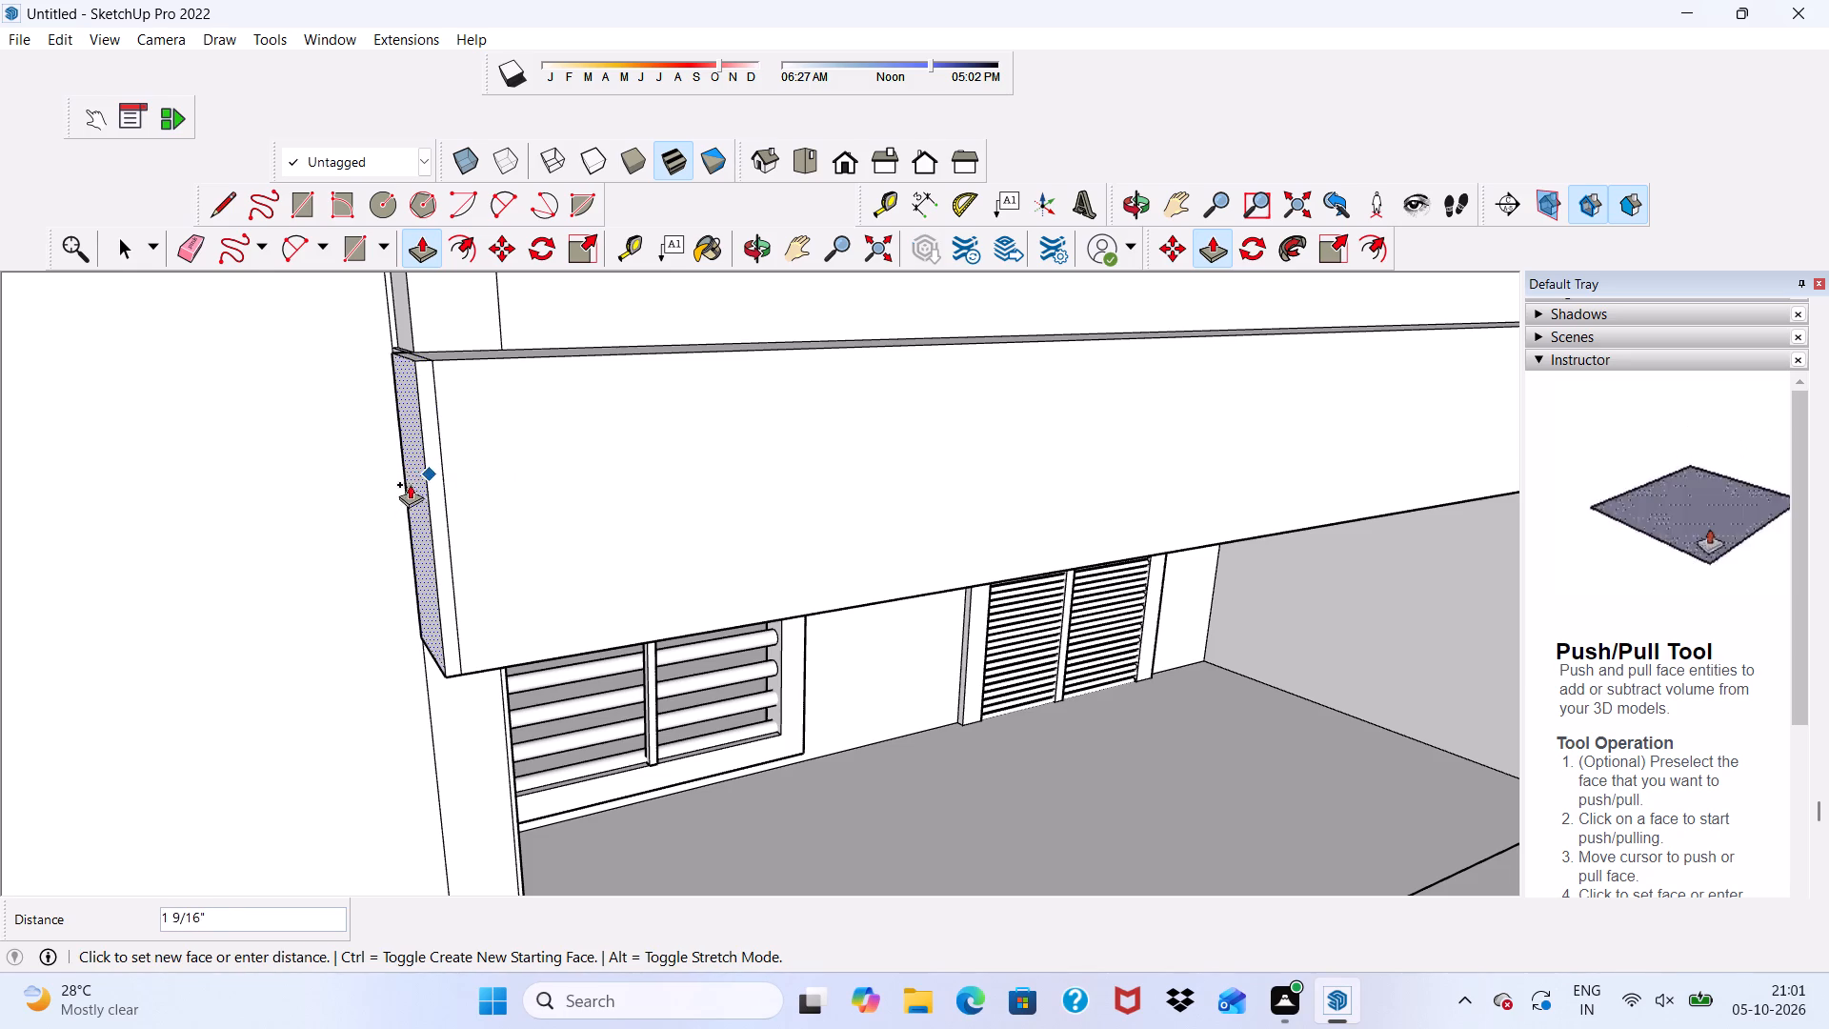
left_click_drag(410, 484, 369, 495)
Erase the seam on the roof slab's front edge and the seams on the balcony beam's front and top faces near the front block.
scroll(369, 495, "down", 2)
scroll(369, 495, "up", 1)
scroll(369, 495, "down", 3)
middle_click_drag(441, 474, 240, 337)
scroll(586, 392, "up", 5)
scroll(519, 363, "down", 1)
middle_click_drag(519, 363, 578, 567)
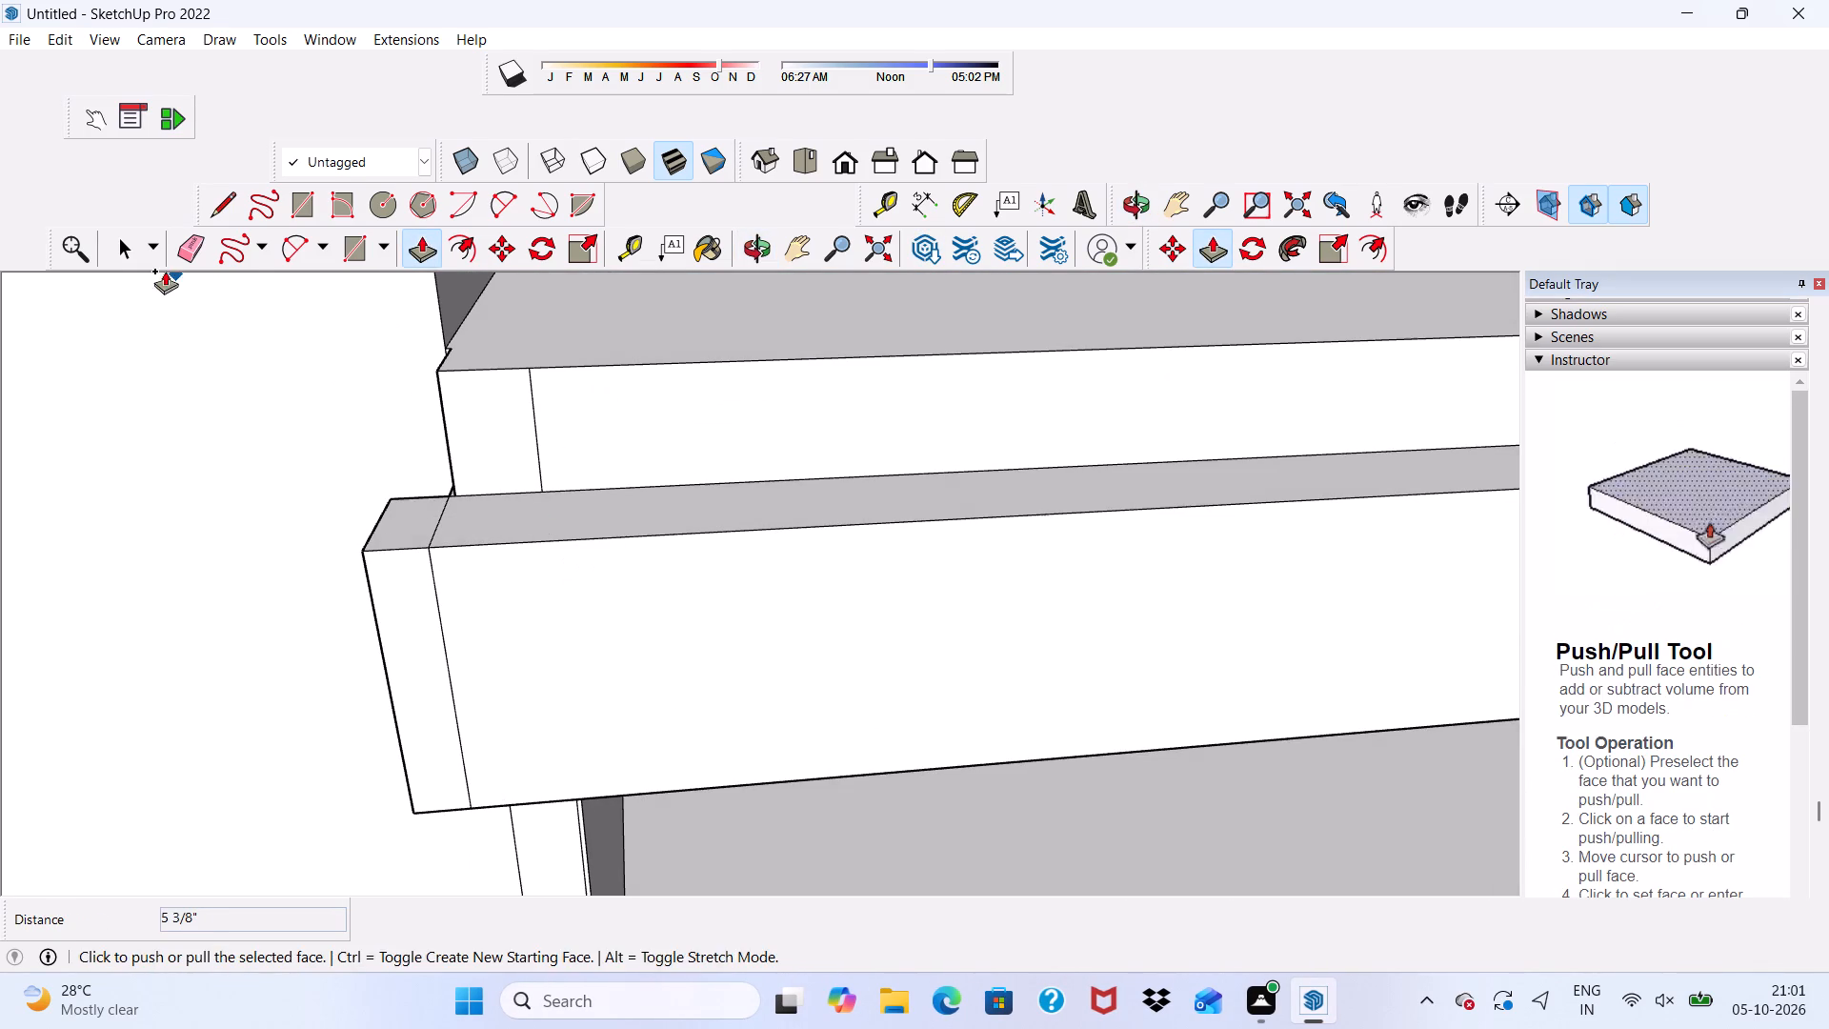
left_click(187, 240)
left_click_drag(516, 409, 556, 407)
scroll(556, 406, "down", 2)
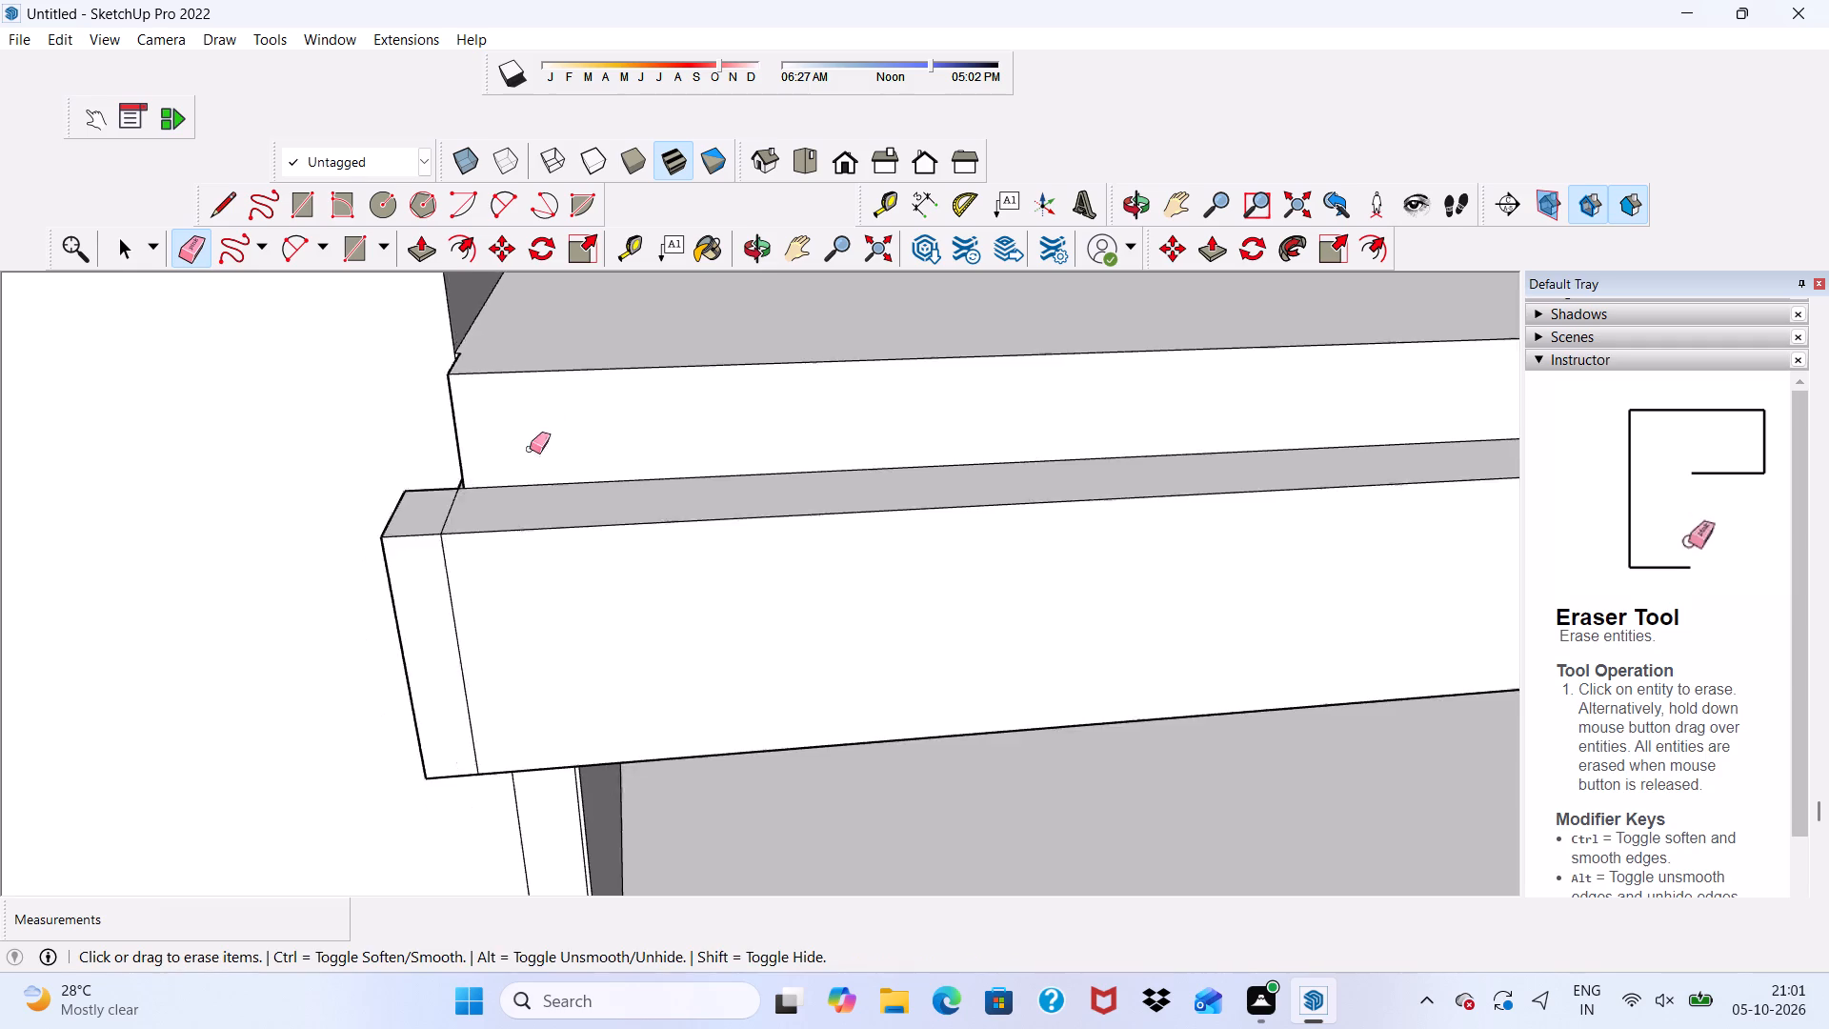
scroll(530, 449, "down", 2)
middle_click_drag(523, 471, 633, 391)
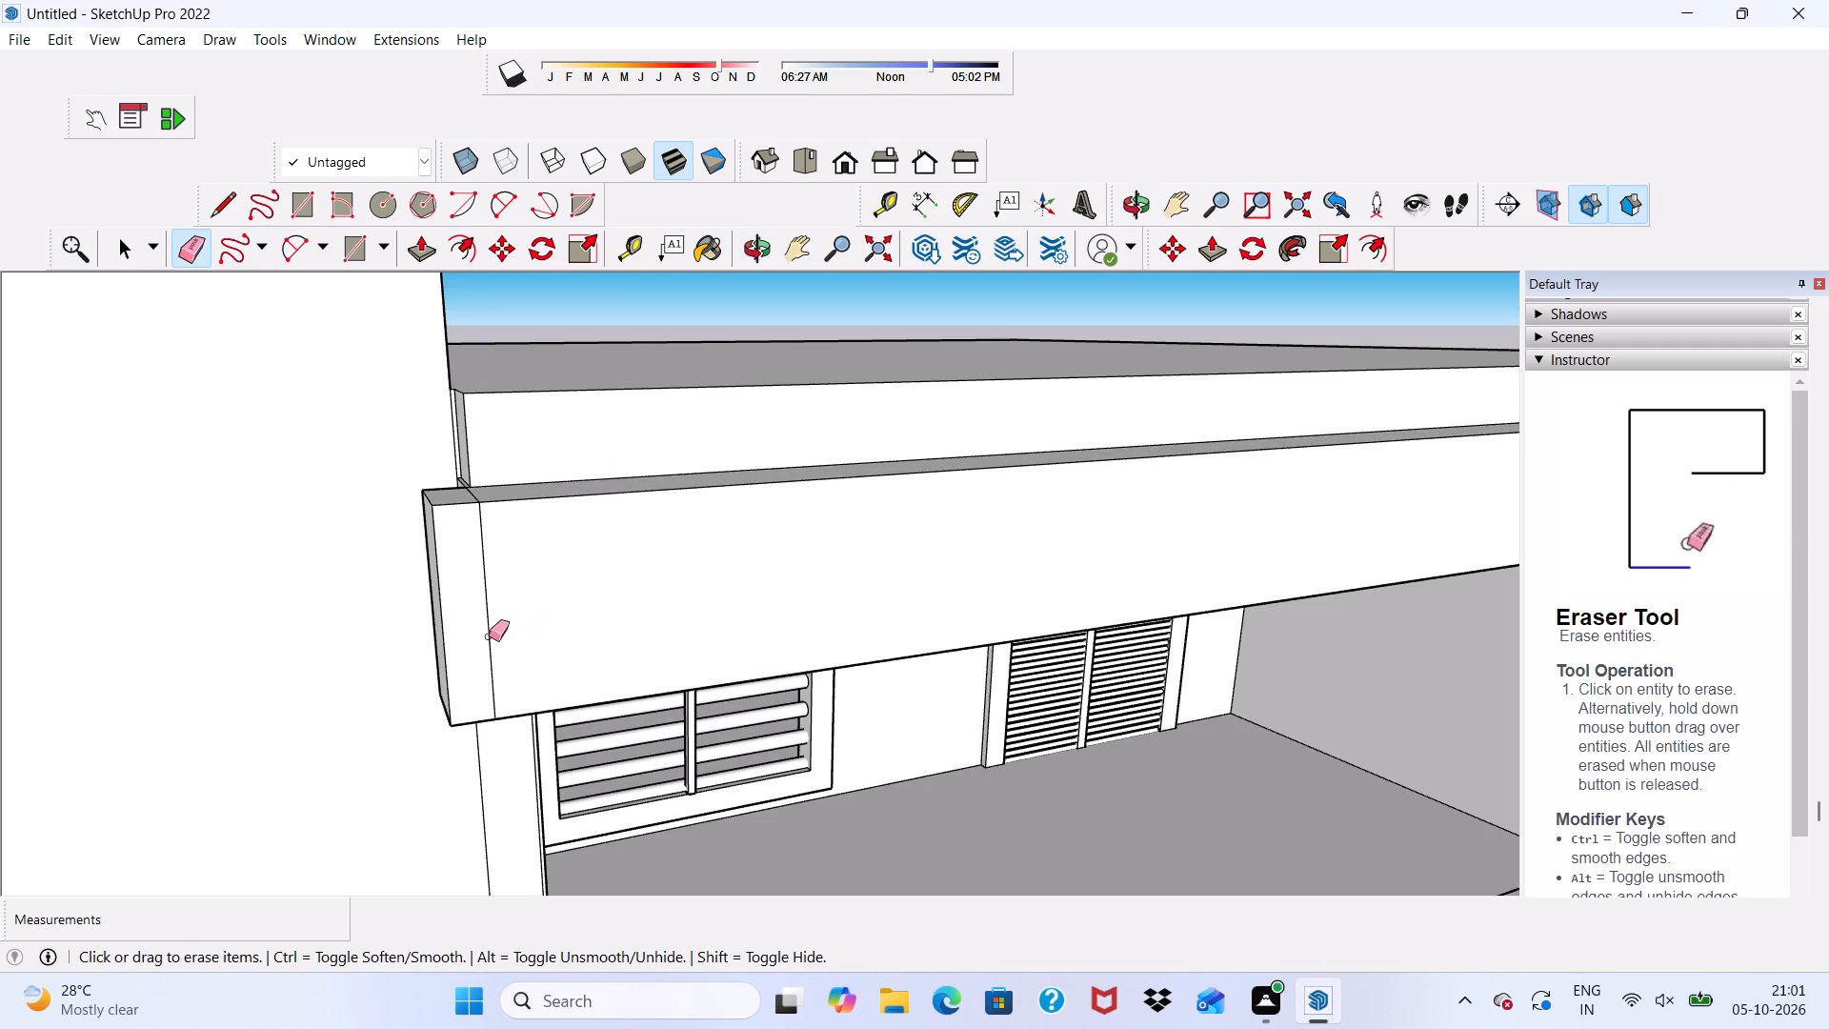
left_click(488, 638)
scroll(436, 401, "up", 8)
left_click(480, 547)
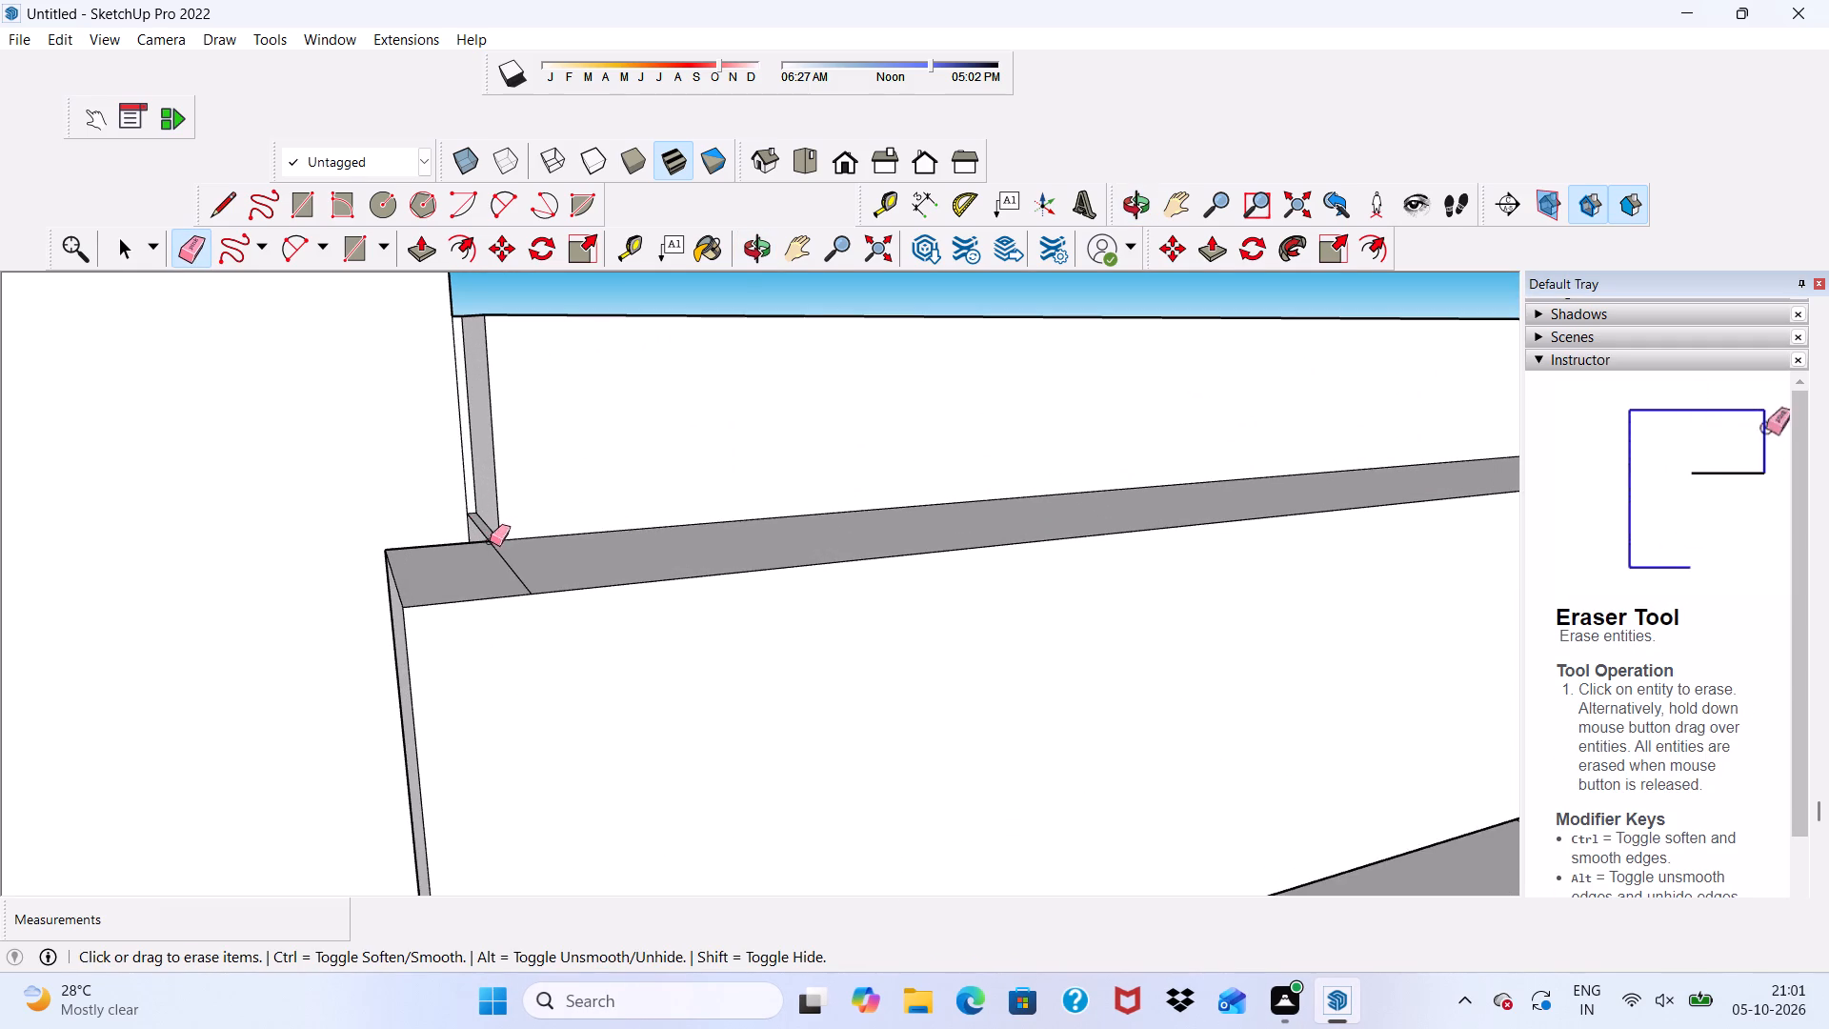
left_click_drag(520, 550, 518, 568)
scroll(518, 568, "up", 10)
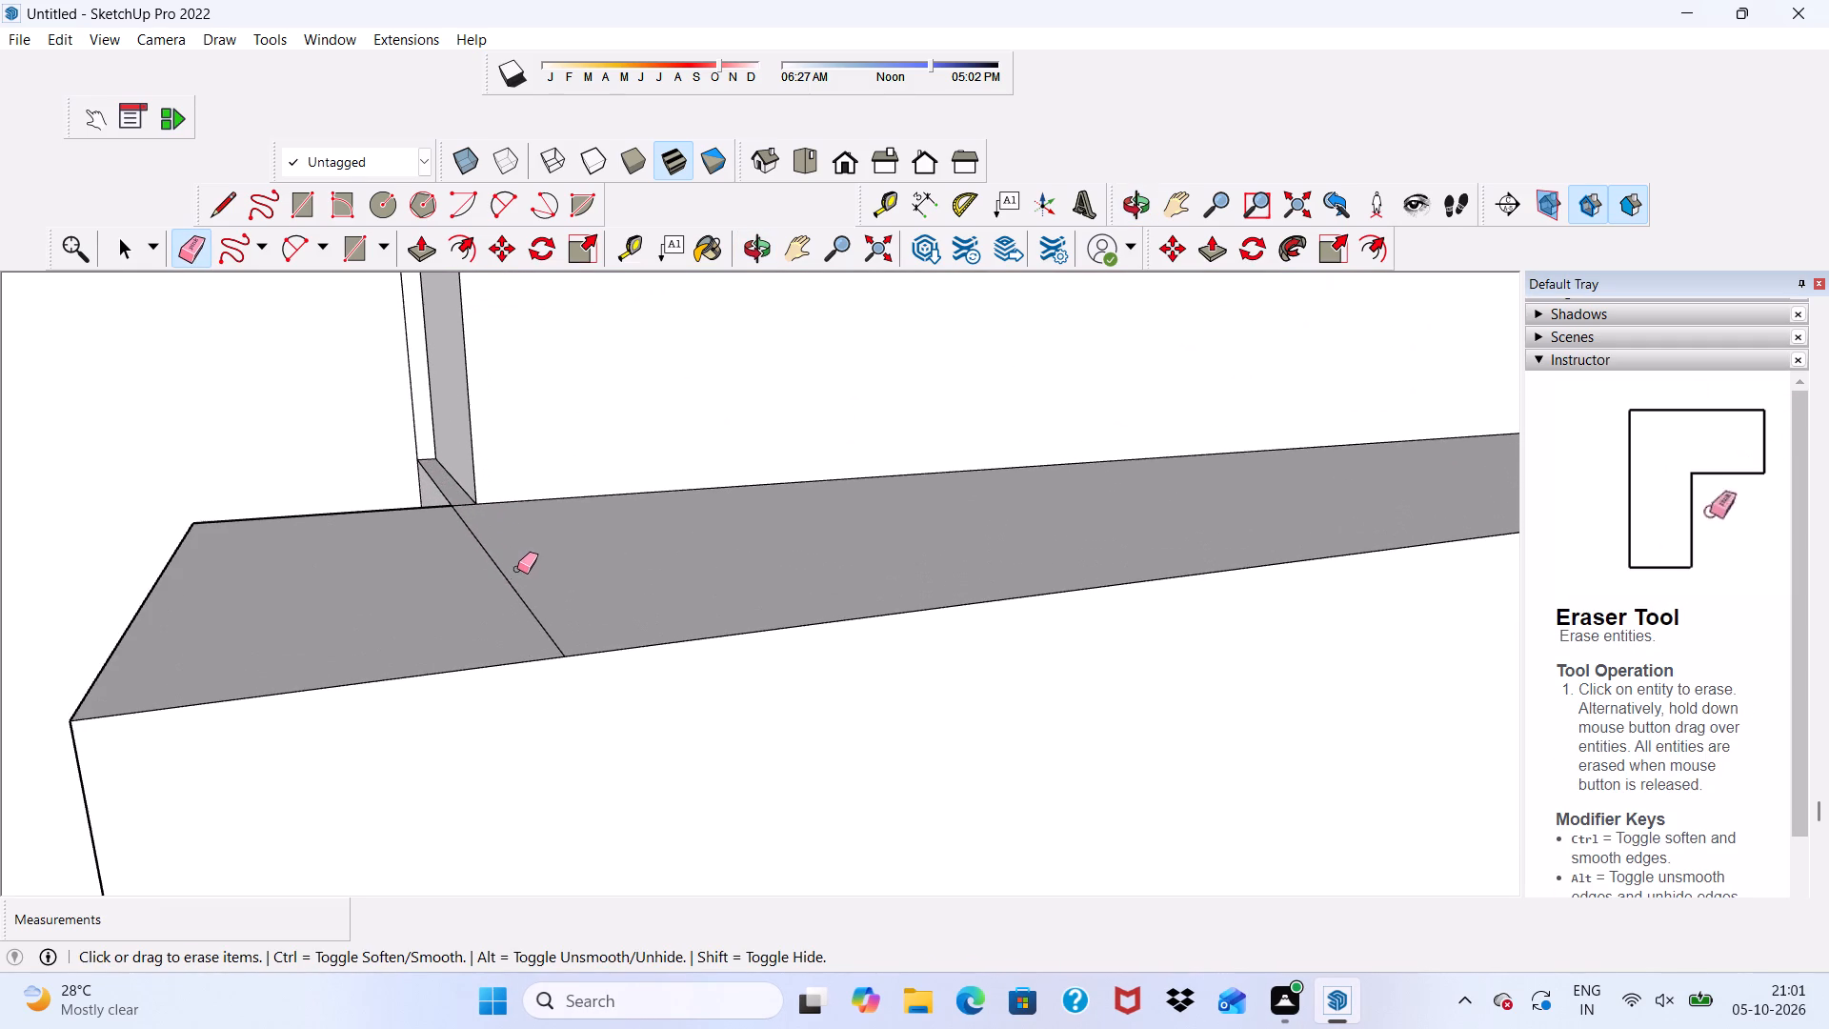
left_click_drag(498, 593, 508, 575)
scroll(510, 574, "down", 1)
Push/Pull the small ledge face at the roof slab's end beside the front block up 1' to the slab's top.
key("space")
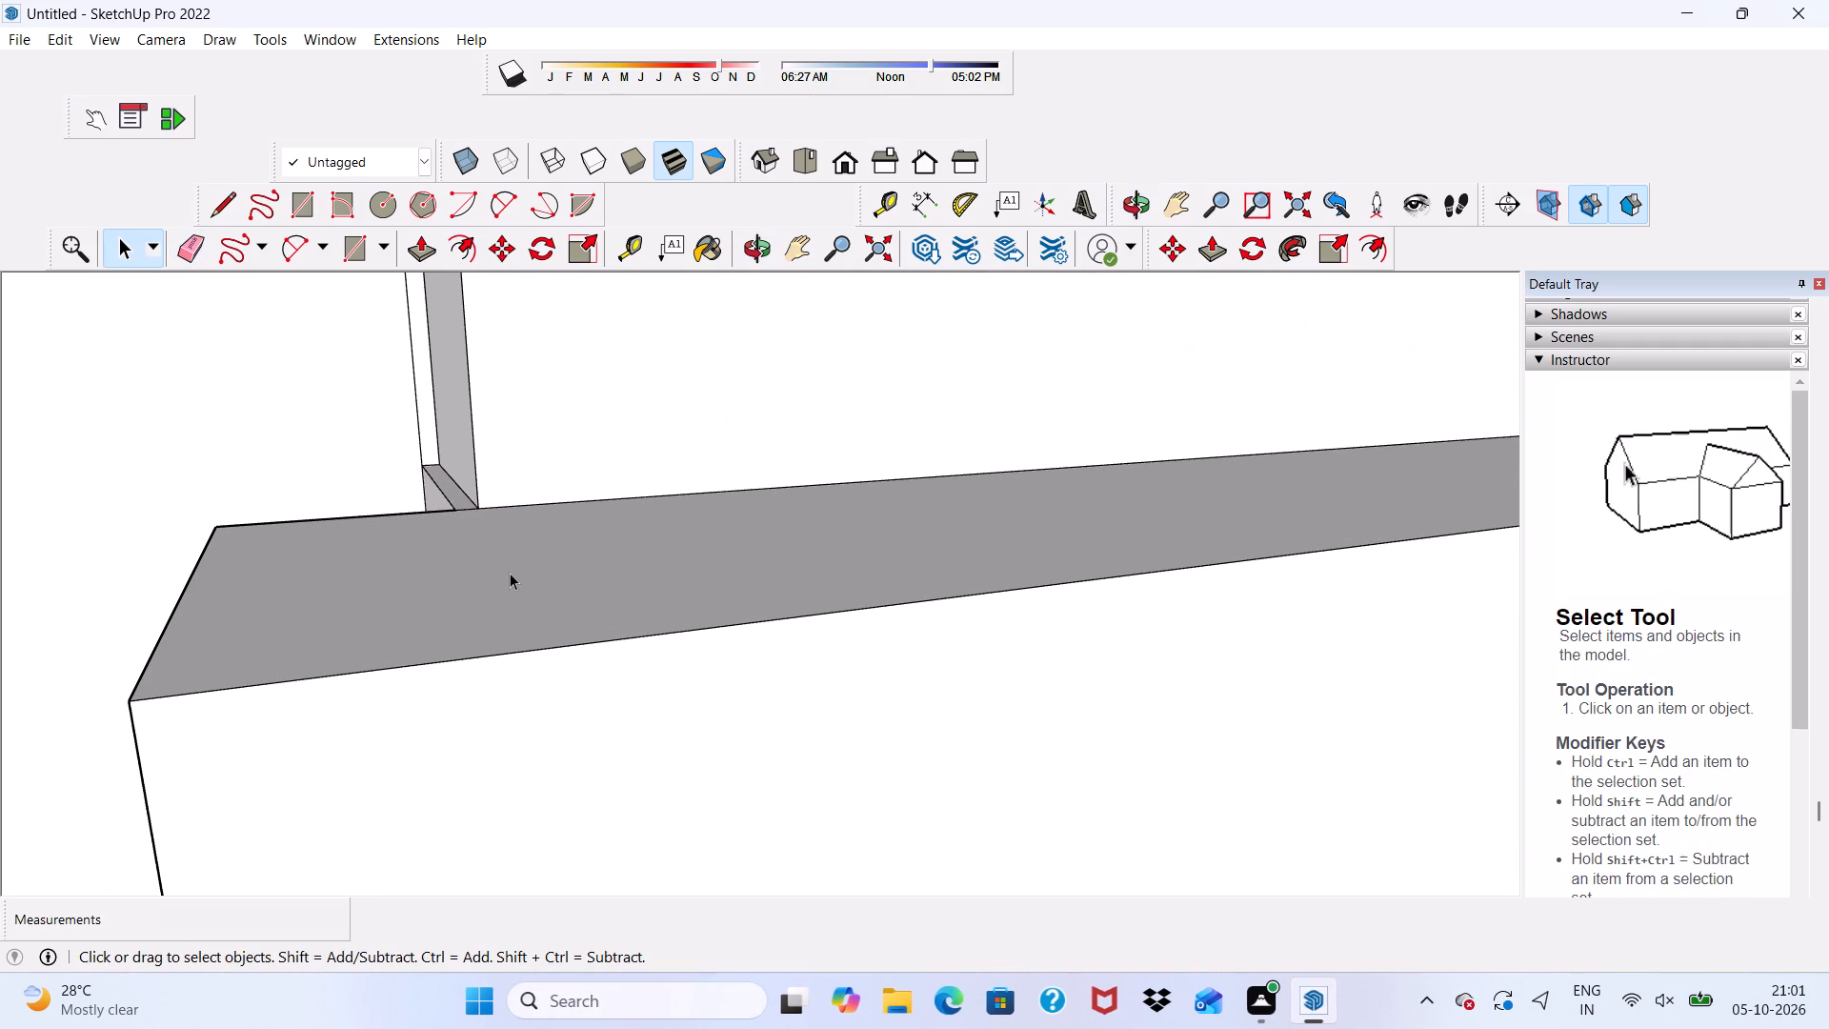
scroll(482, 405, "up", 4)
scroll(436, 507, "up", 3)
left_click(436, 508)
scroll(436, 506, "down", 4)
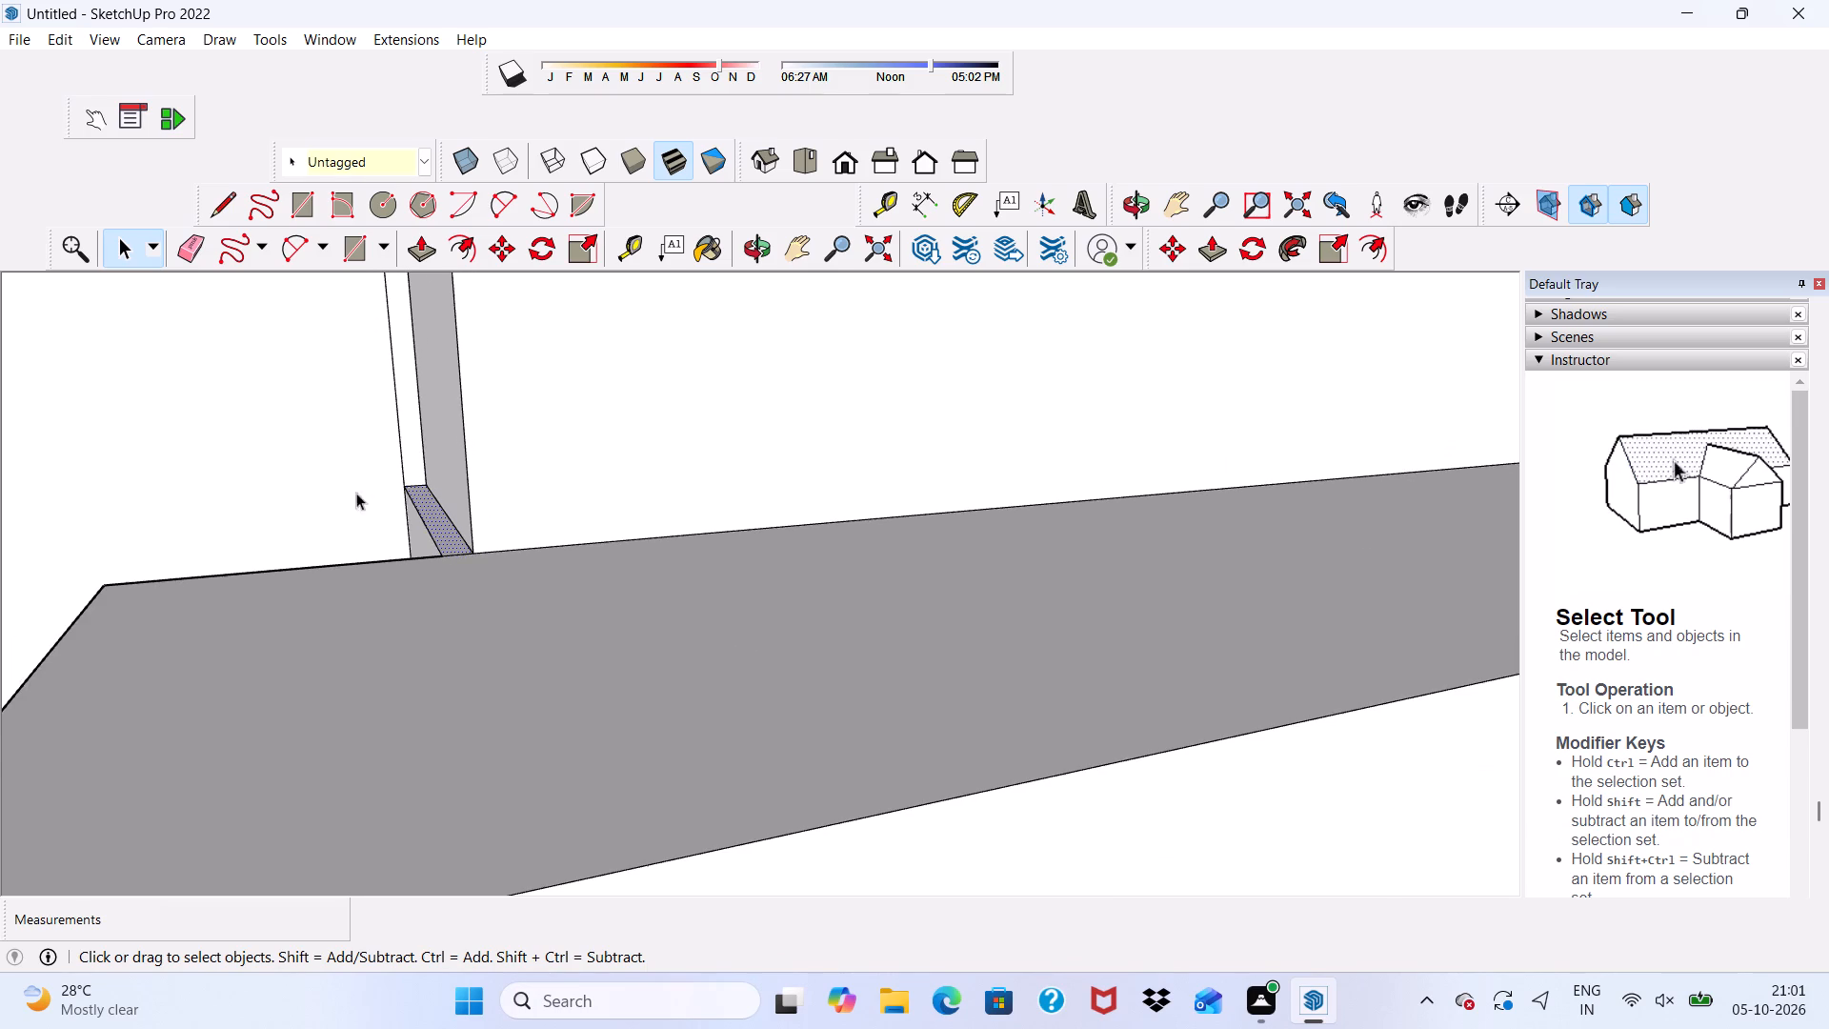
left_click(424, 236)
scroll(435, 468, "up", 2)
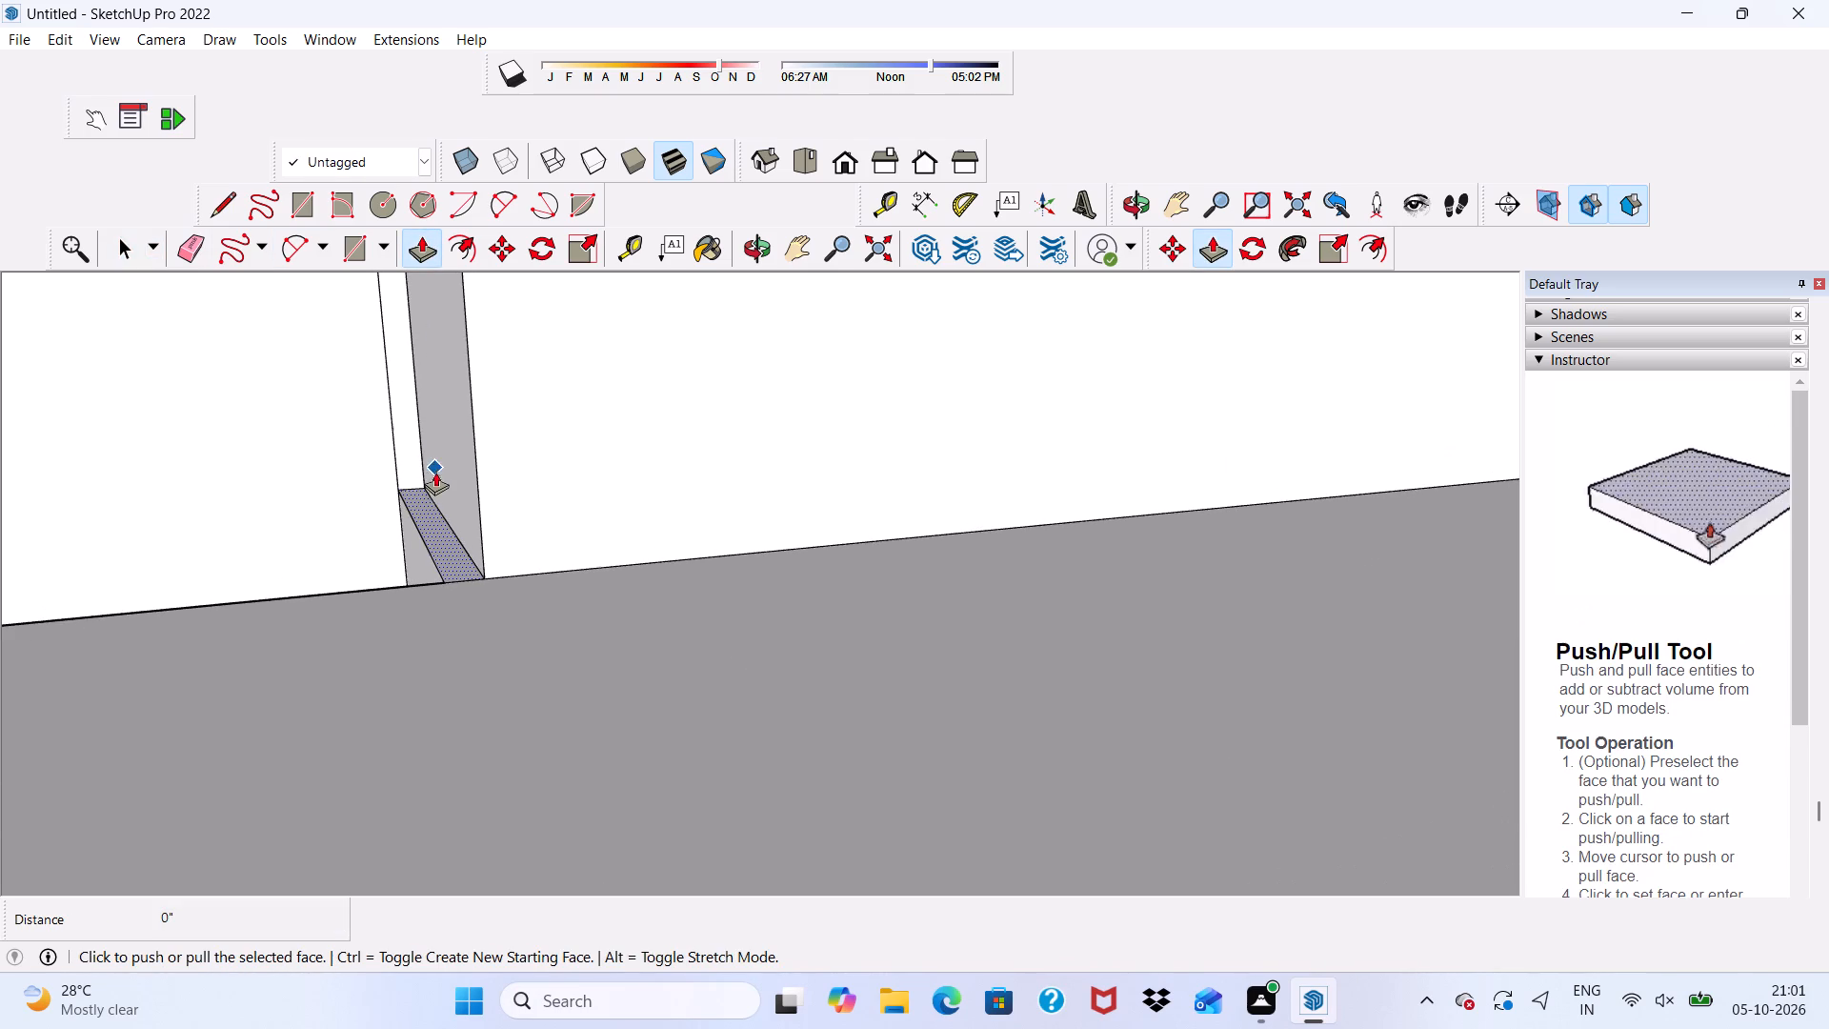
left_click(438, 518)
scroll(438, 514, "up", 1)
scroll(438, 514, "down", 11)
scroll(490, 383, "up", 1)
scroll(503, 402, "down", 15)
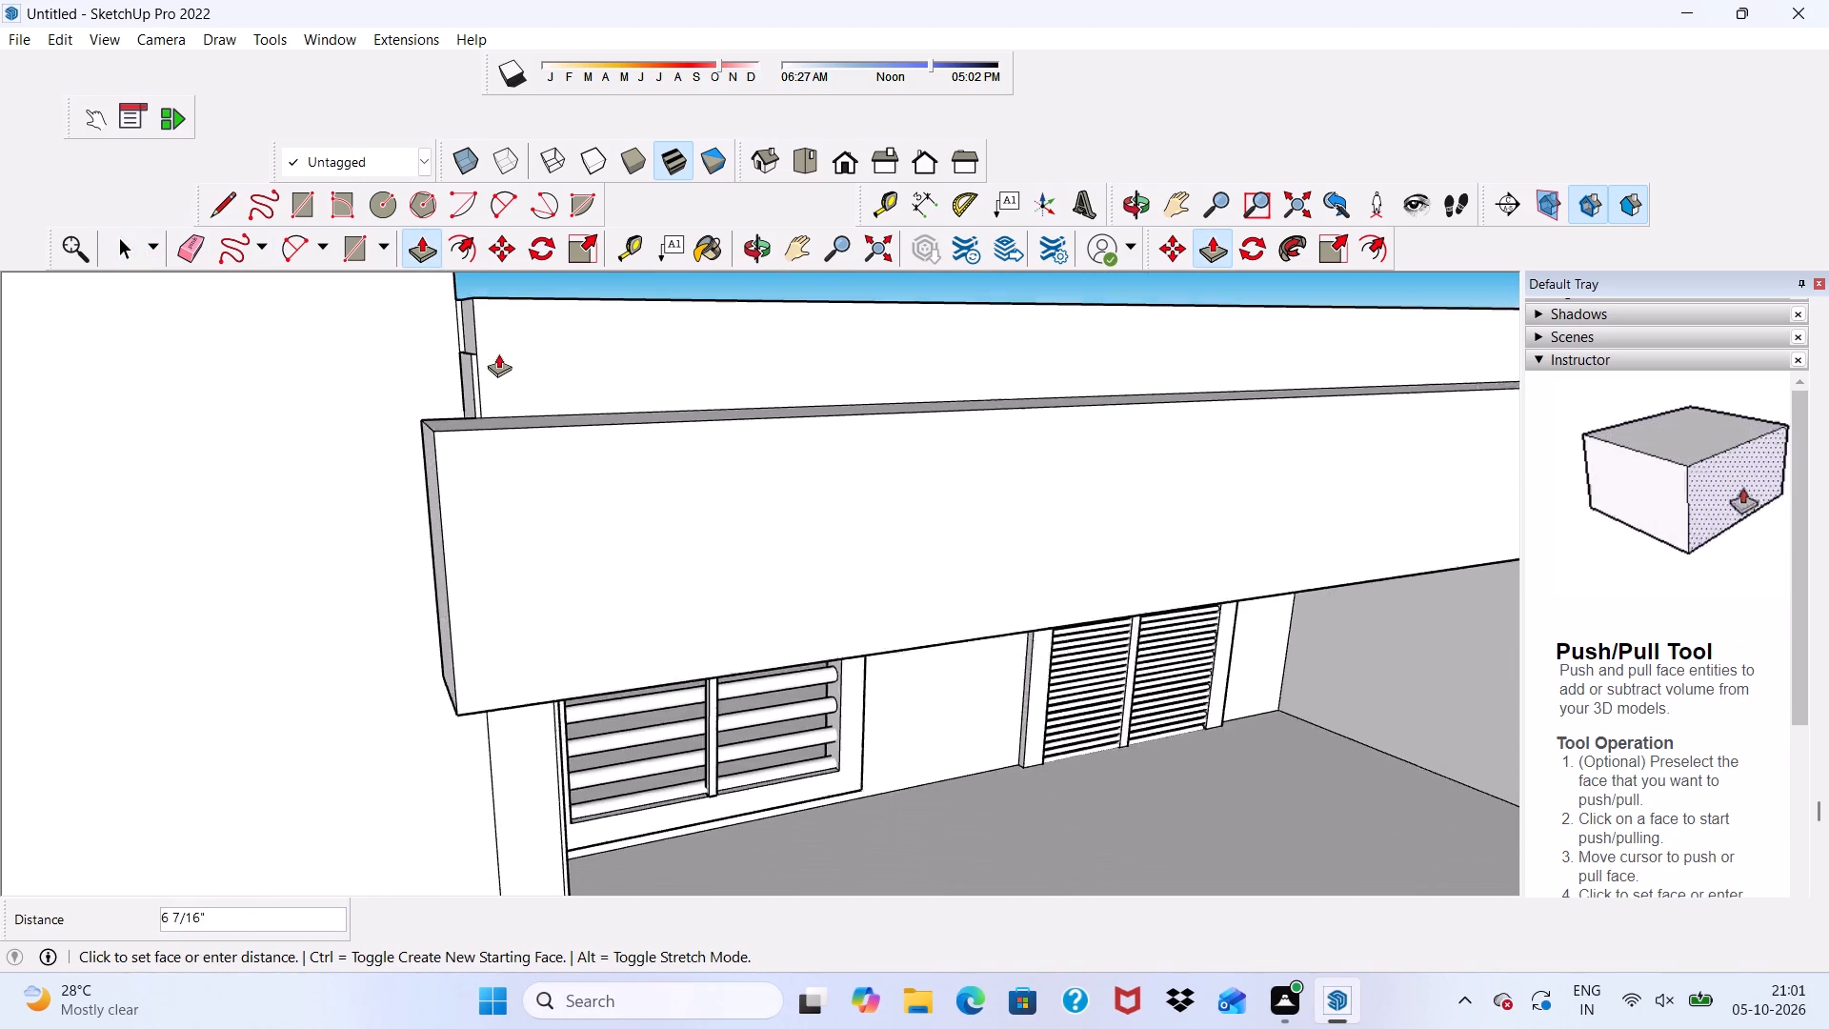
scroll(498, 353, "down", 1)
scroll(492, 328, "up", 9)
scroll(498, 298, "down", 7)
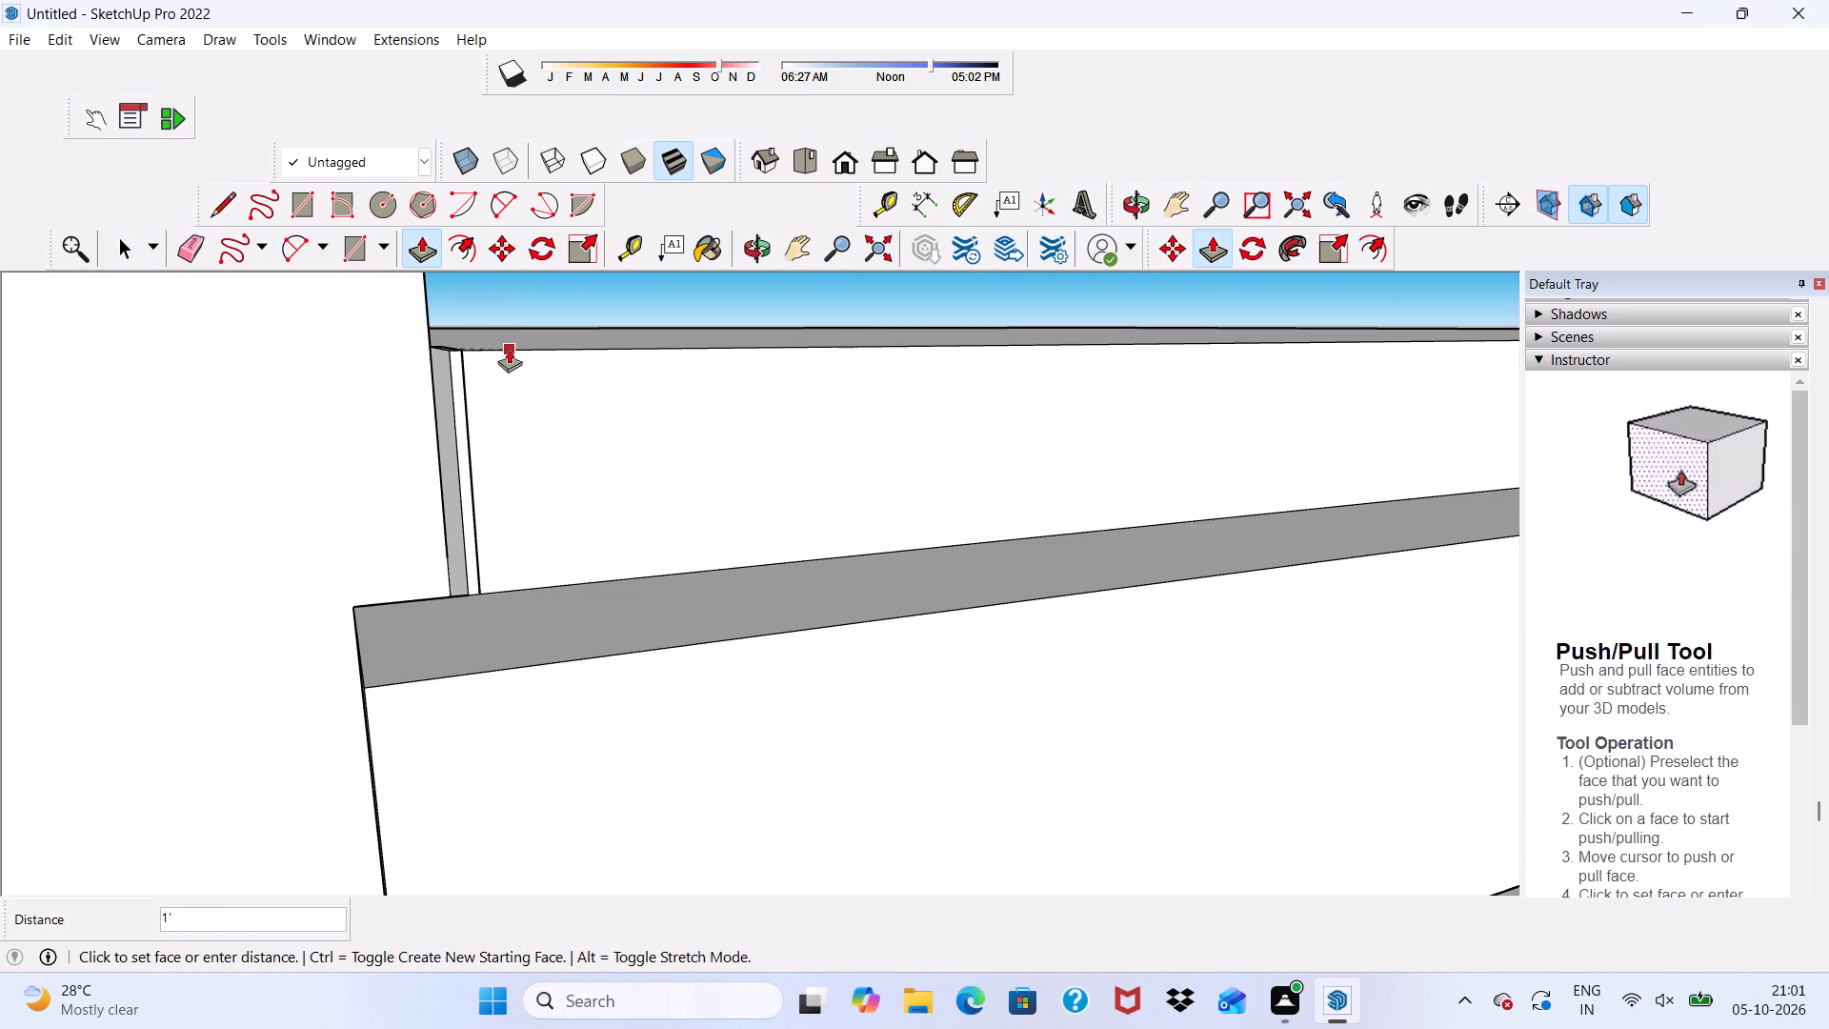
left_click(510, 353)
Erase the vertical seam on the roof slab's front edge and the seams on its top face beside the front block.
scroll(510, 353, "down", 4)
middle_click_drag(502, 350, 344, 397)
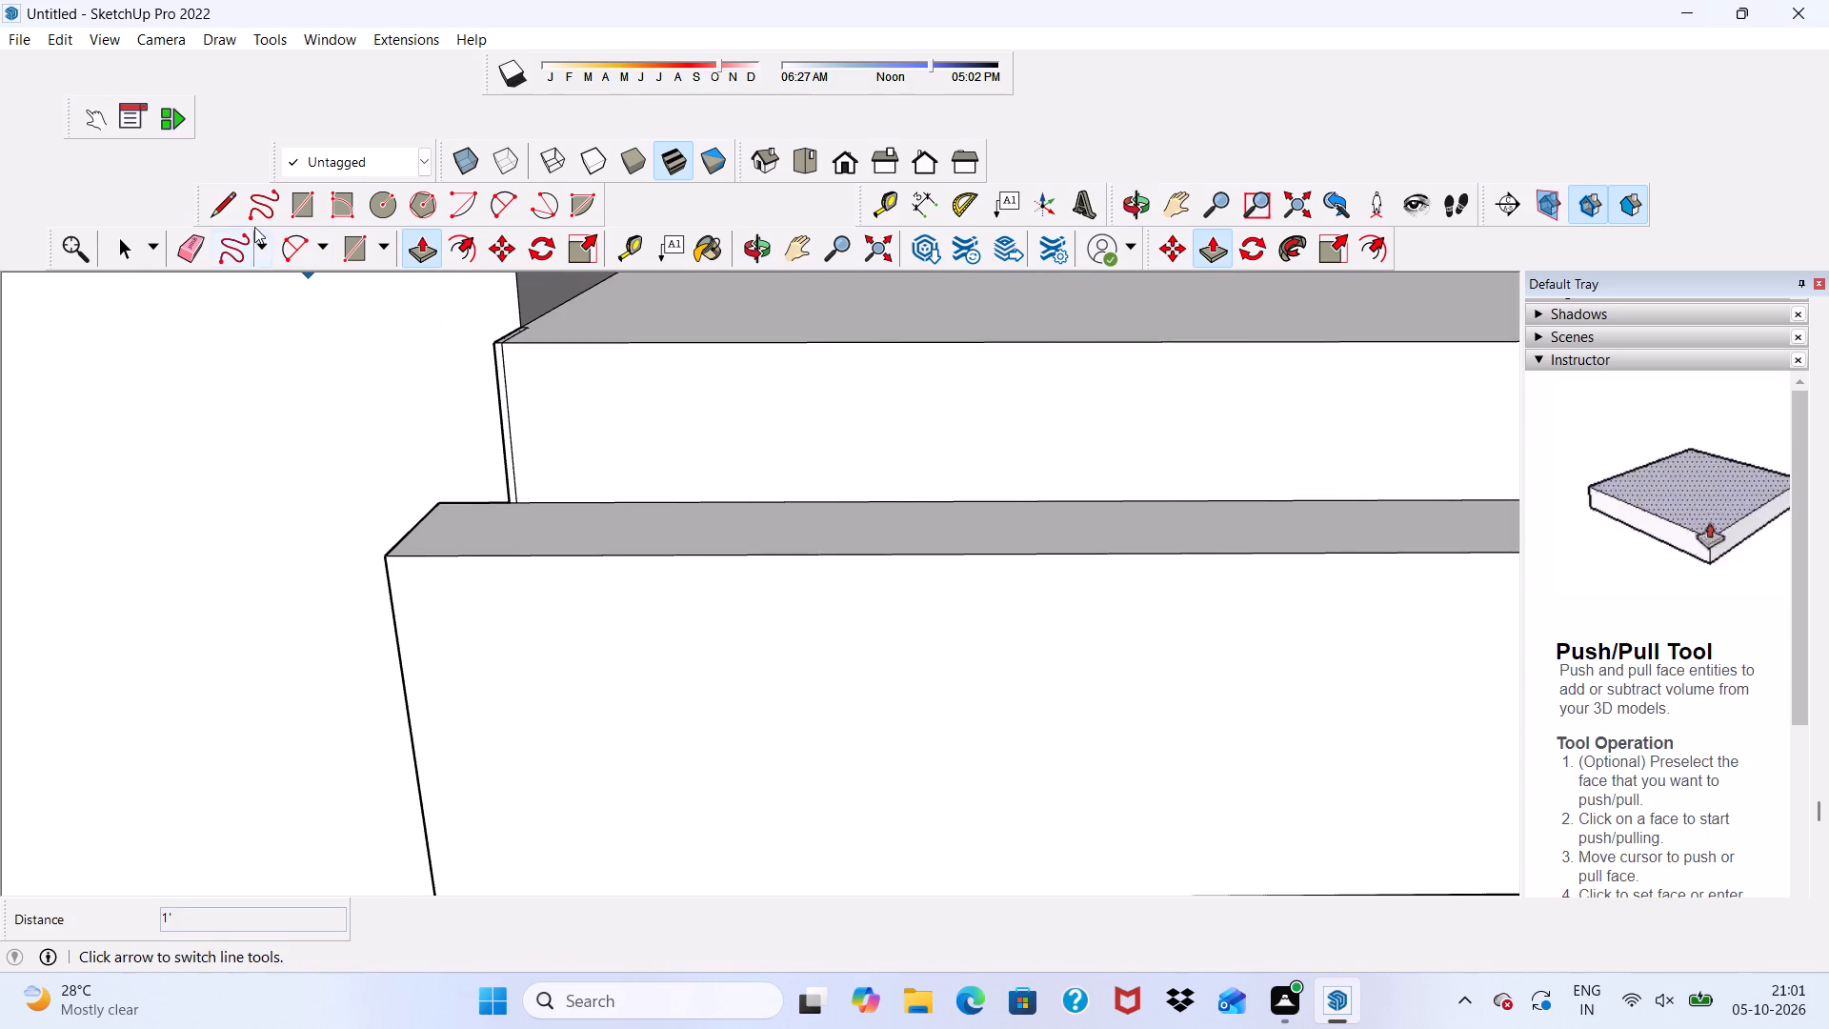
left_click(201, 247)
scroll(433, 308, "up", 5)
scroll(475, 435, "up", 2)
scroll(619, 413, "up", 1)
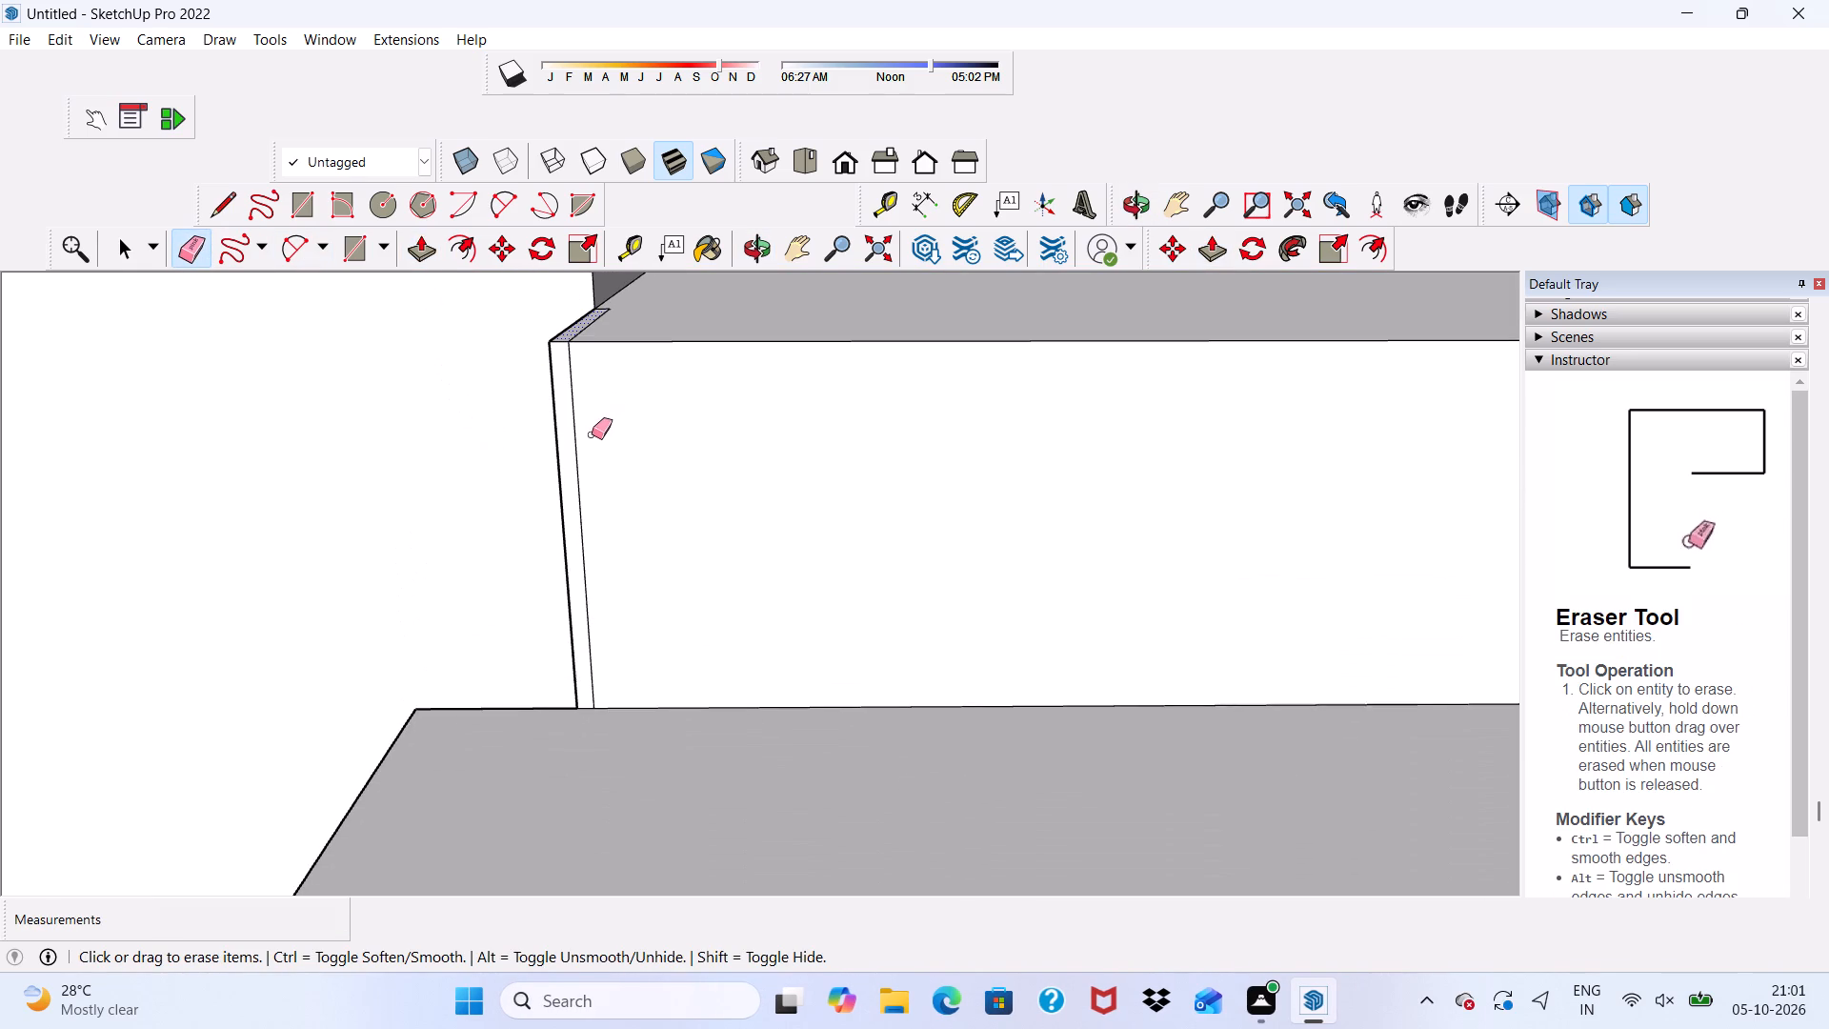
left_click(579, 448)
left_click(570, 460)
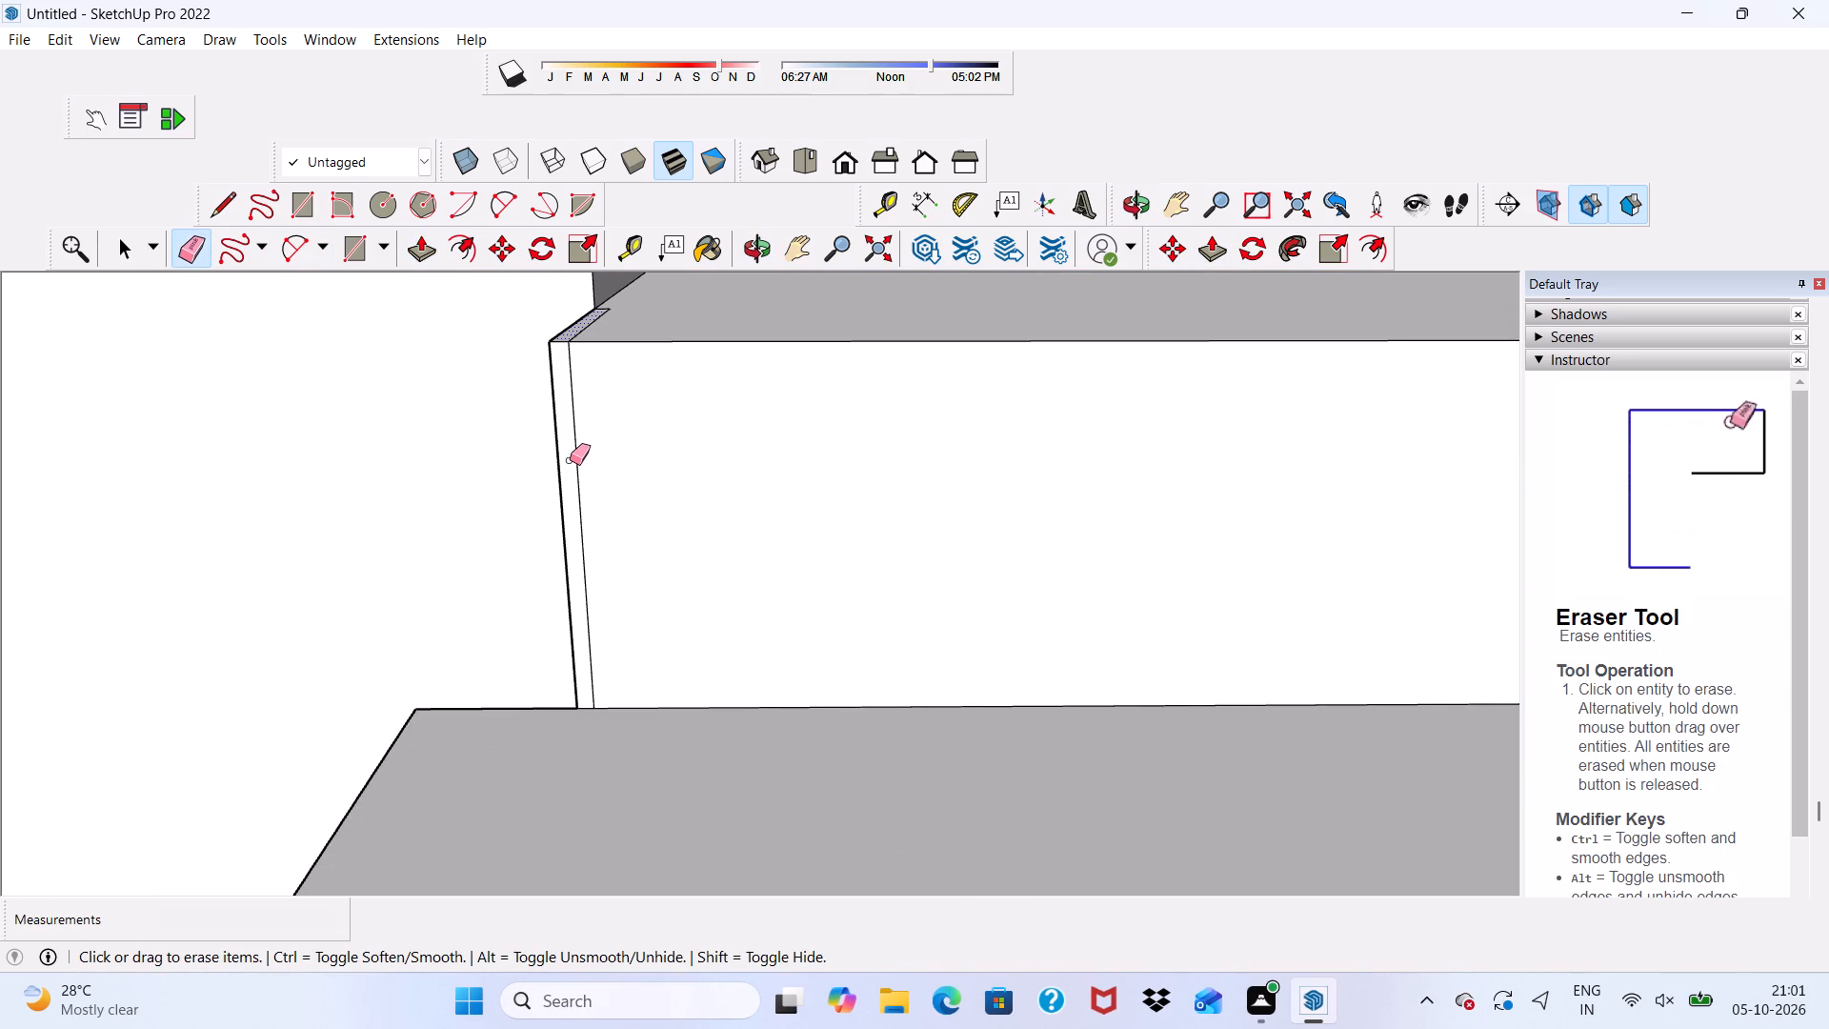
left_click(579, 441)
scroll(574, 414, "up", 9)
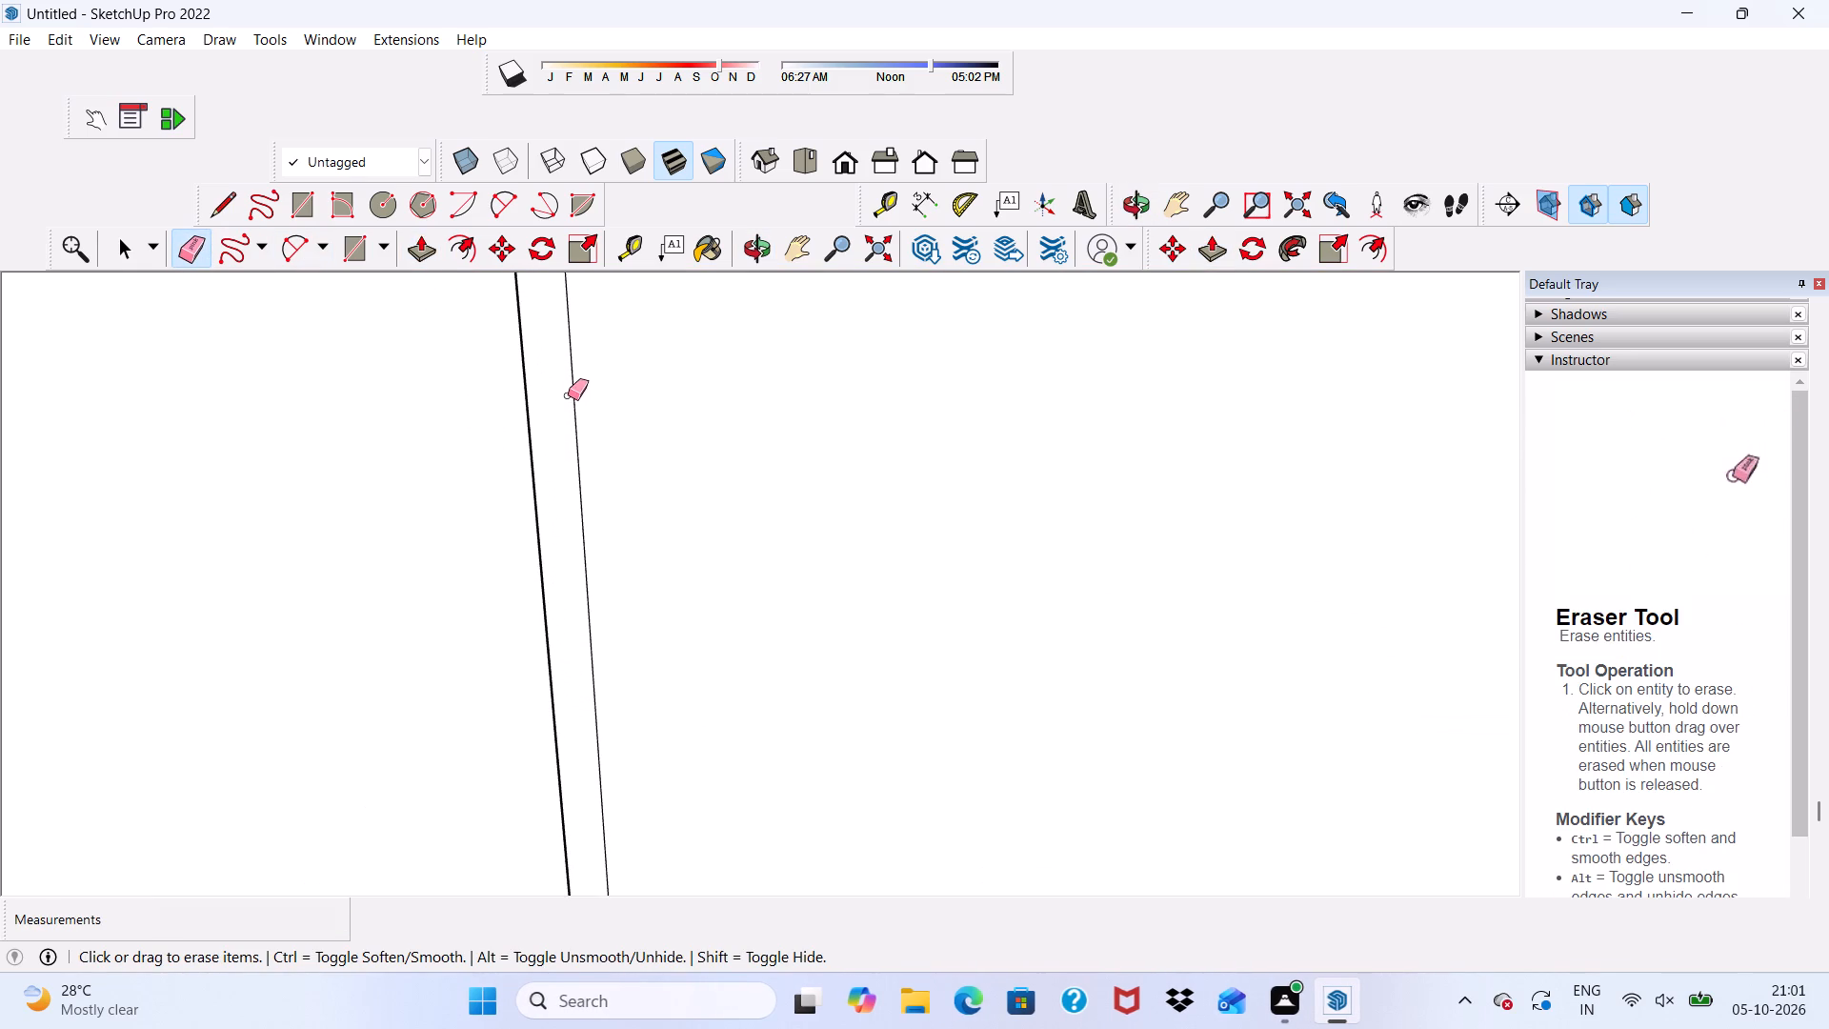
left_click_drag(568, 395, 581, 381)
scroll(581, 381, "down", 11)
scroll(633, 300, "up", 6)
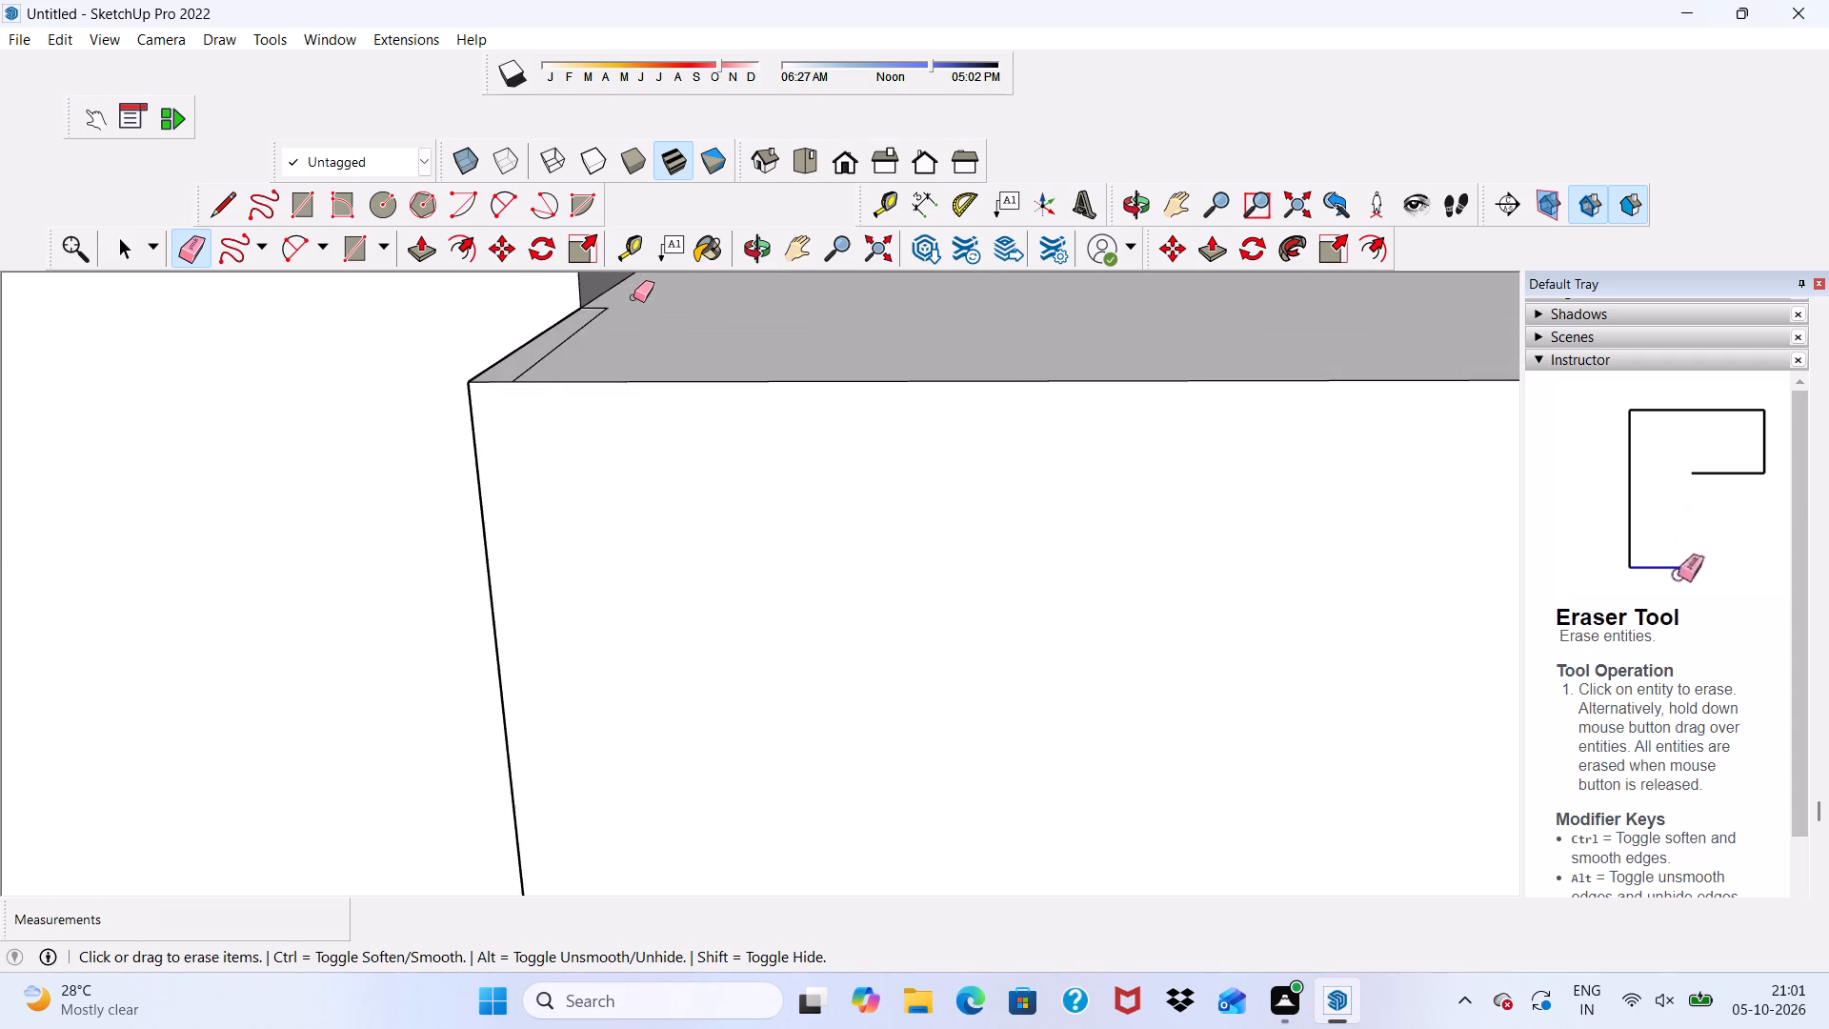
scroll(633, 297, "up", 4)
left_click(568, 334)
left_click_drag(598, 297, 605, 288)
Erase the seam on the upper balcony beam's underside and the vertical line on the front block's wall below it.
scroll(550, 334, "down", 3)
scroll(525, 383, "up", 1)
scroll(523, 388, "down", 5)
scroll(514, 397, "up", 1)
scroll(513, 404, "down", 11)
scroll(910, 546, "up", 1)
scroll(900, 557, "down", 3)
middle_click_drag(851, 728, 876, 453)
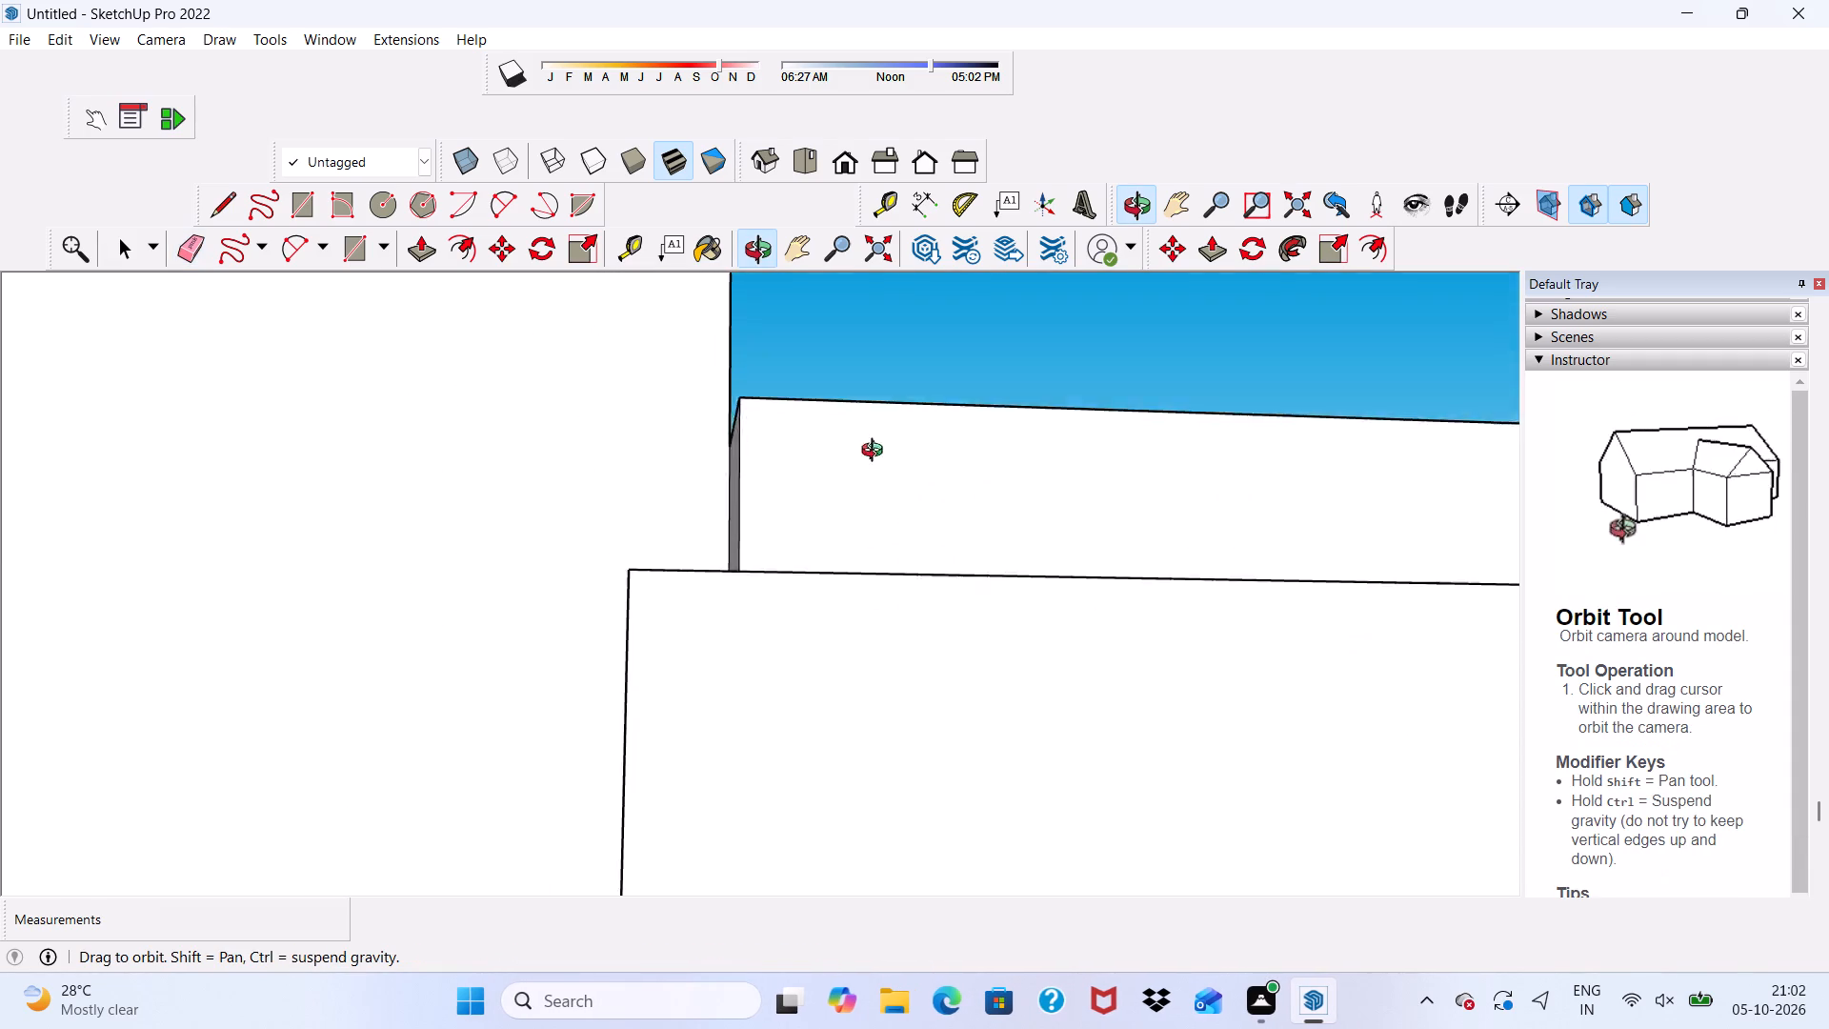
middle_click_drag(876, 453, 888, 401)
scroll(888, 417, "down", 9)
scroll(895, 476, "up", 1)
scroll(895, 486, "down", 8)
scroll(895, 664, "up", 7)
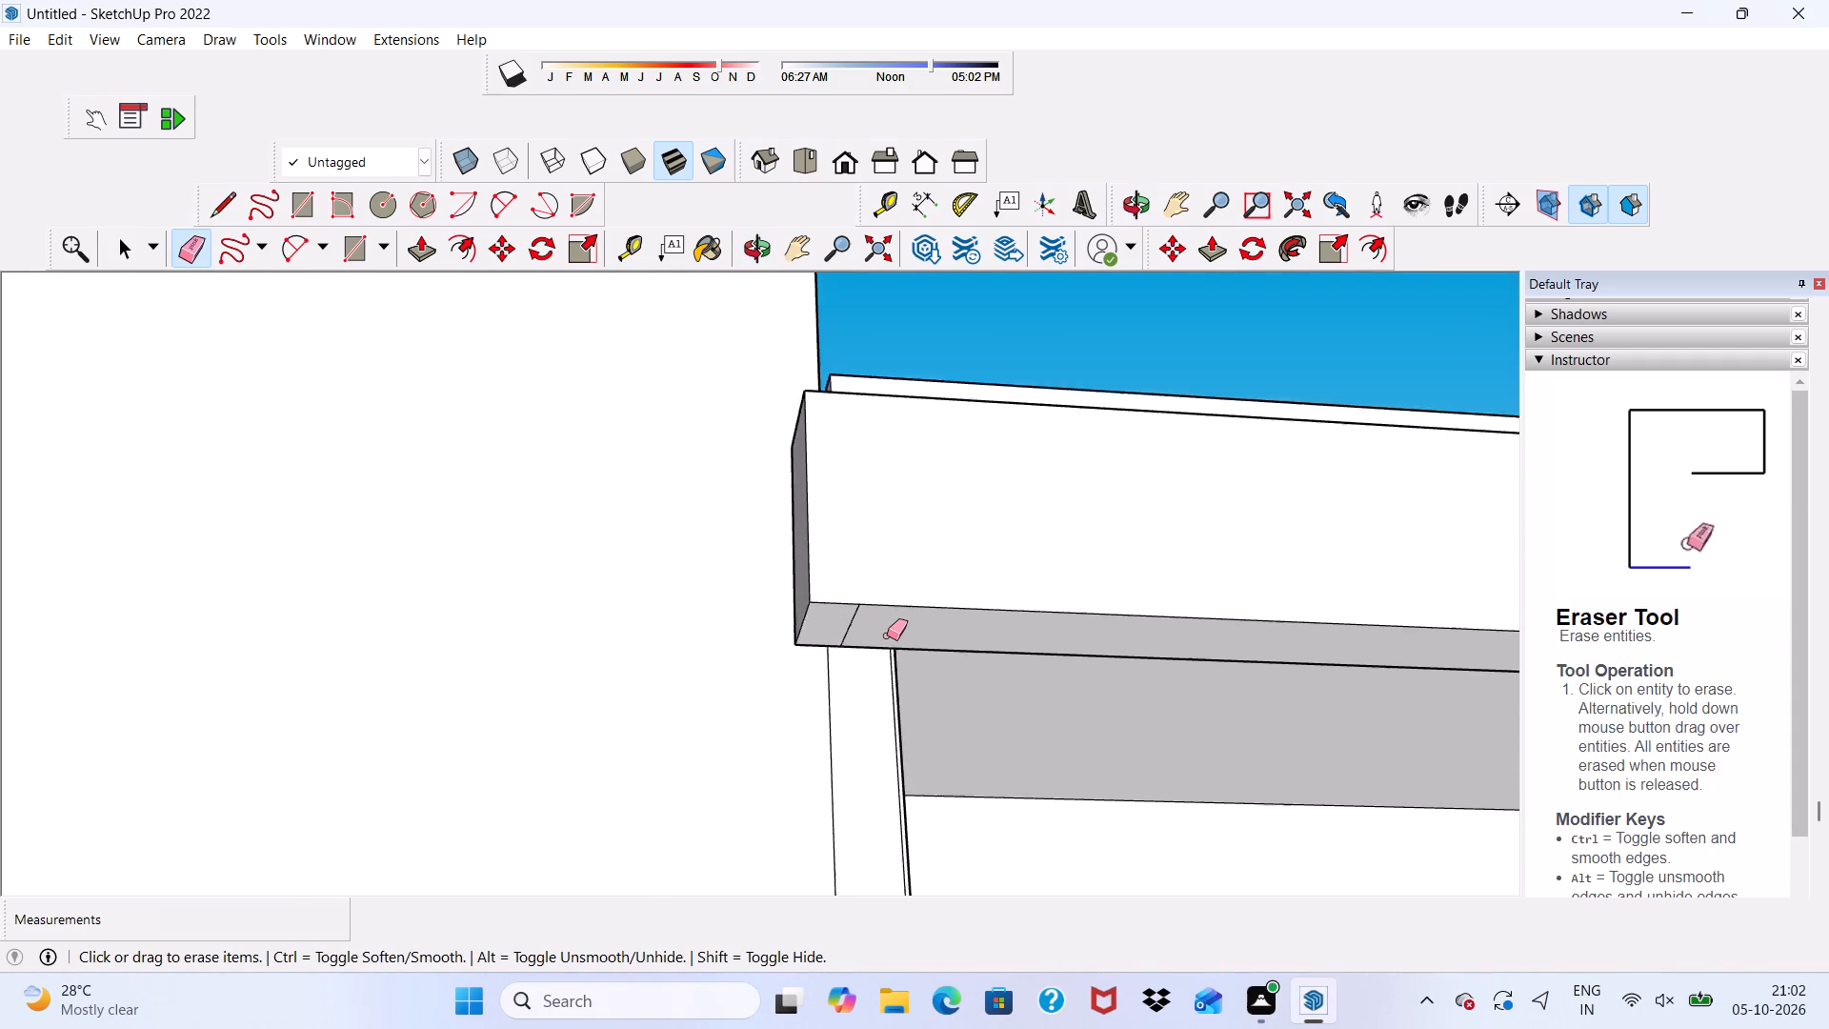
scroll(887, 636, "up", 3)
left_click_drag(812, 614, 861, 604)
scroll(819, 687, "up", 2)
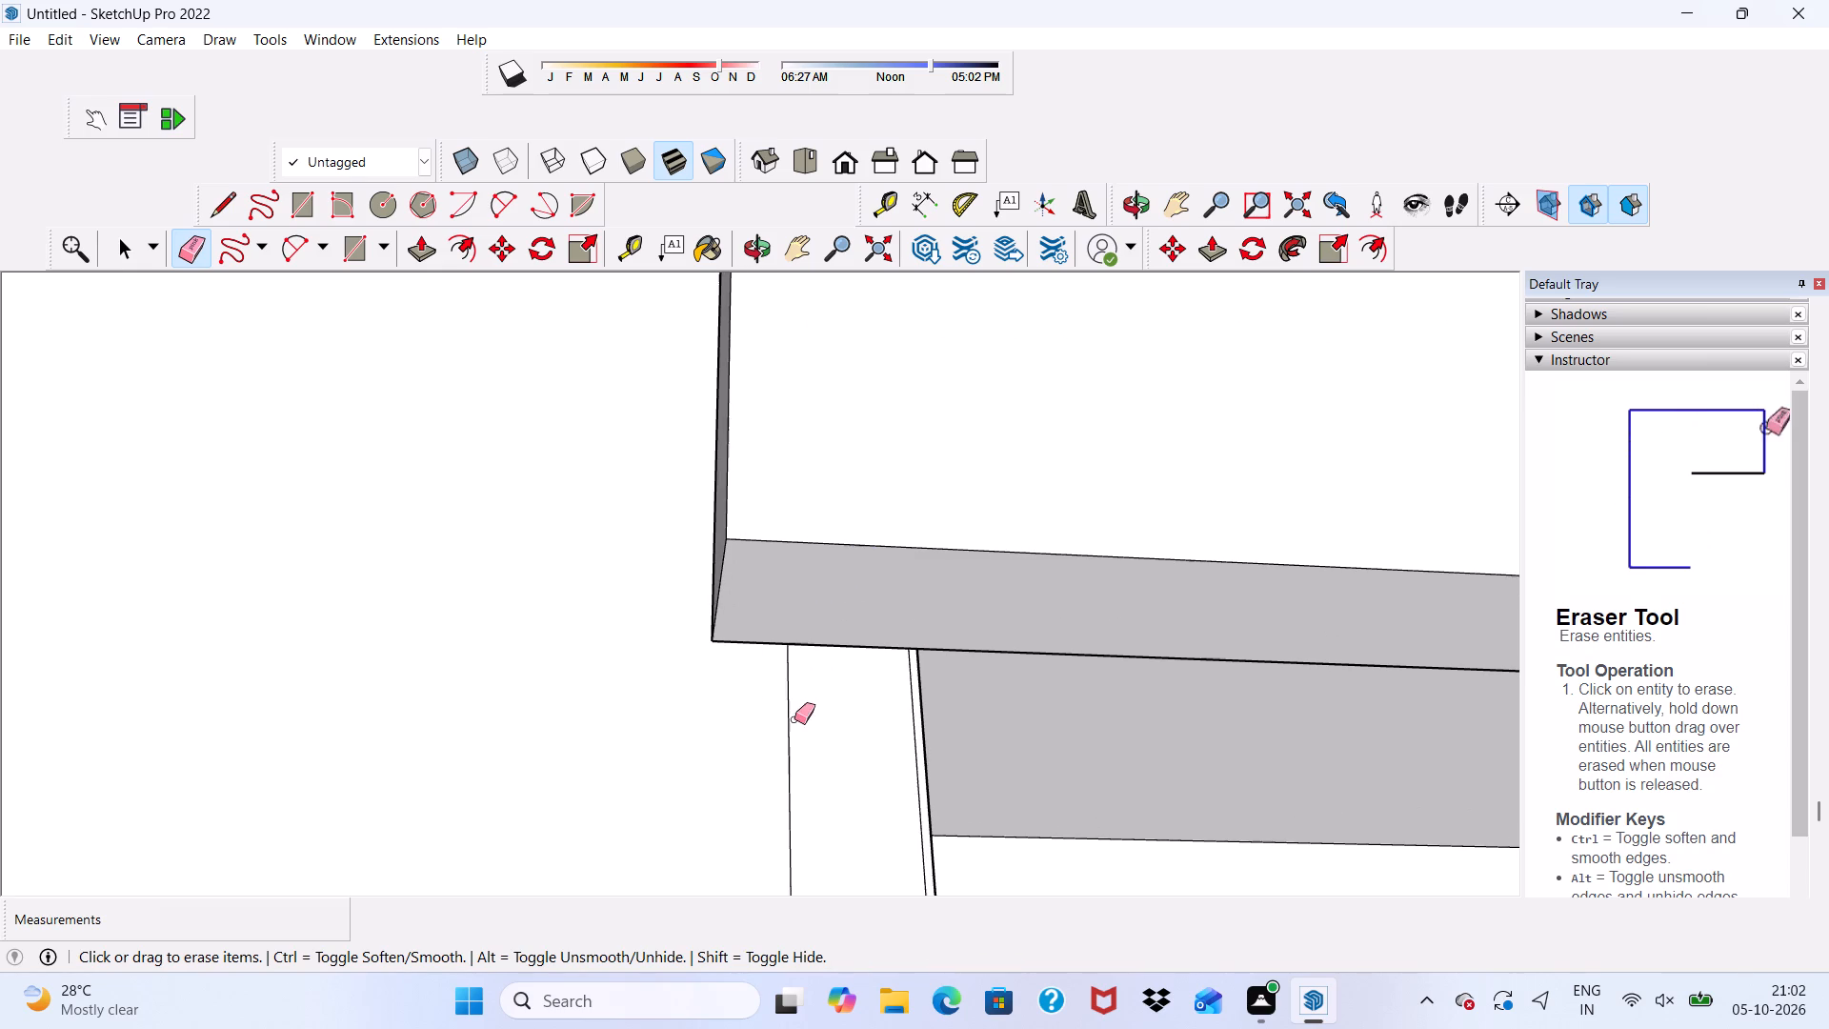
left_click(790, 725)
Push/Pull the exposed vertical edge face of the raised roof slab about 20' 6 3/16" across the lower roof to the far wall.
scroll(821, 687, "down", 3)
scroll(821, 687, "up", 1)
scroll(821, 687, "down", 12)
scroll(798, 603, "up", 1)
scroll(814, 633, "down", 9)
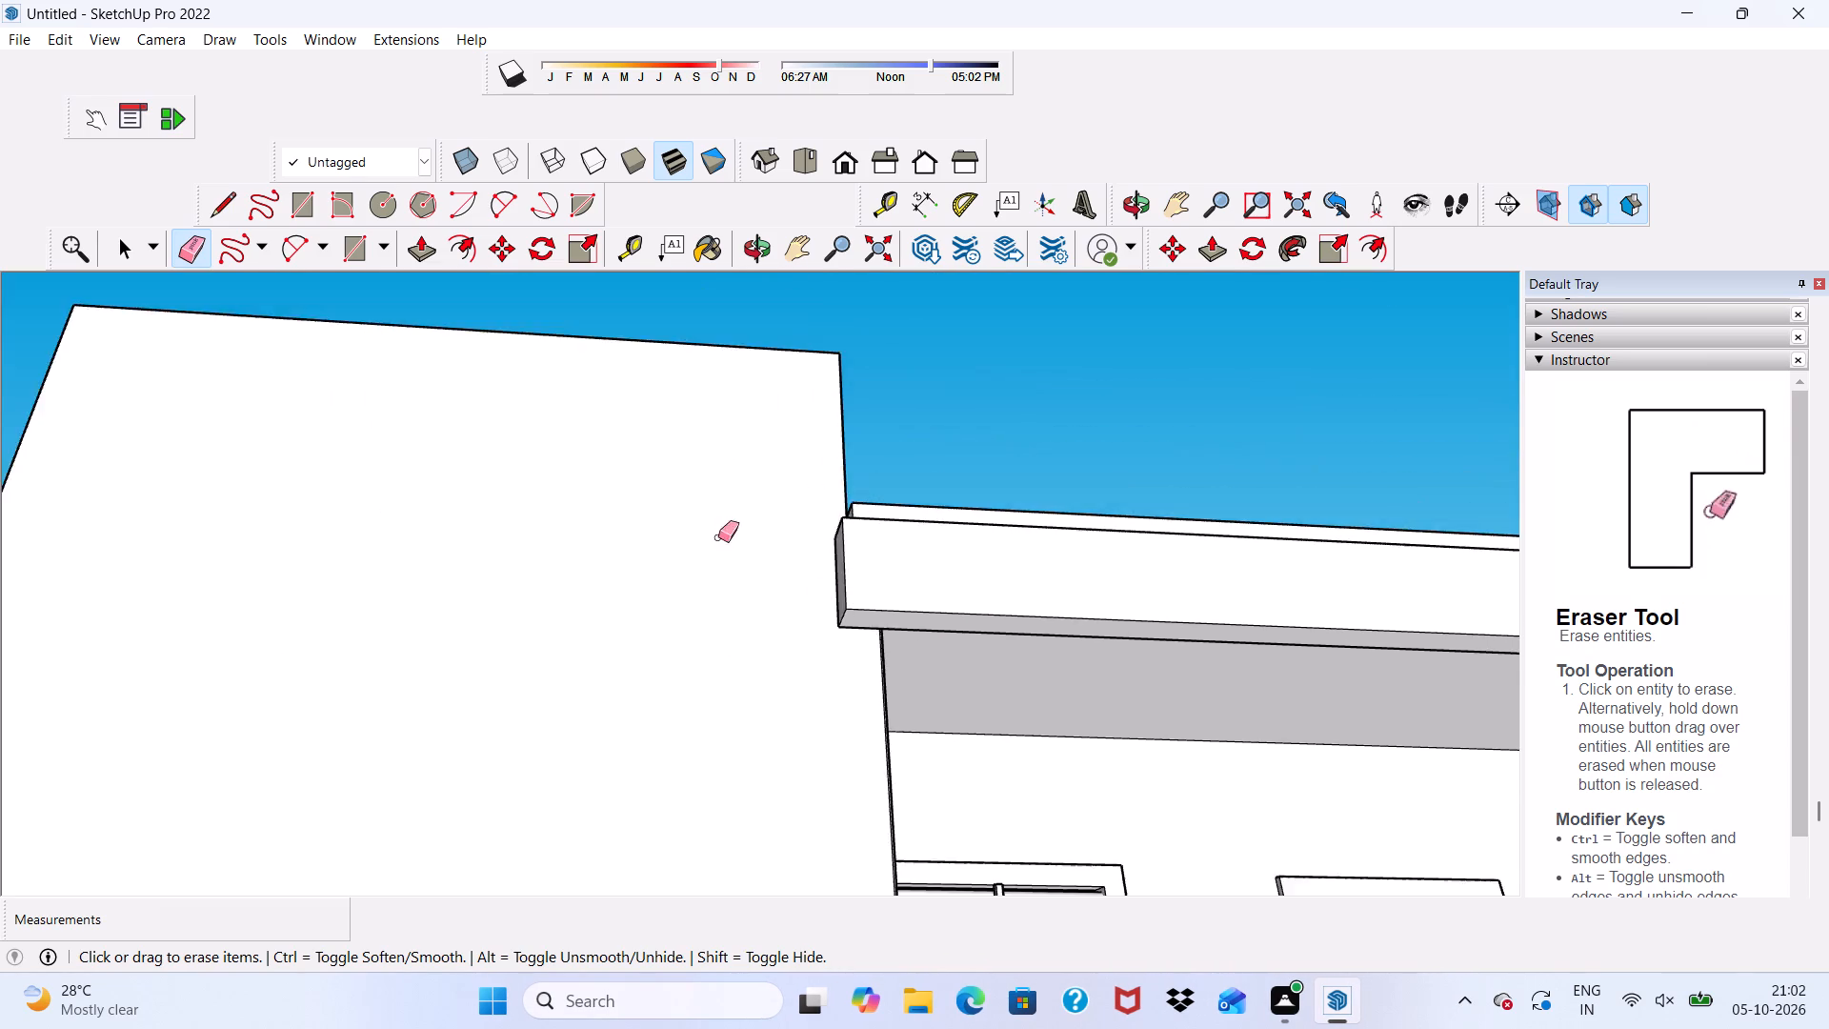
scroll(718, 537, "down", 7)
middle_click_drag(1090, 625, 950, 737)
scroll(1074, 687, "down", 1)
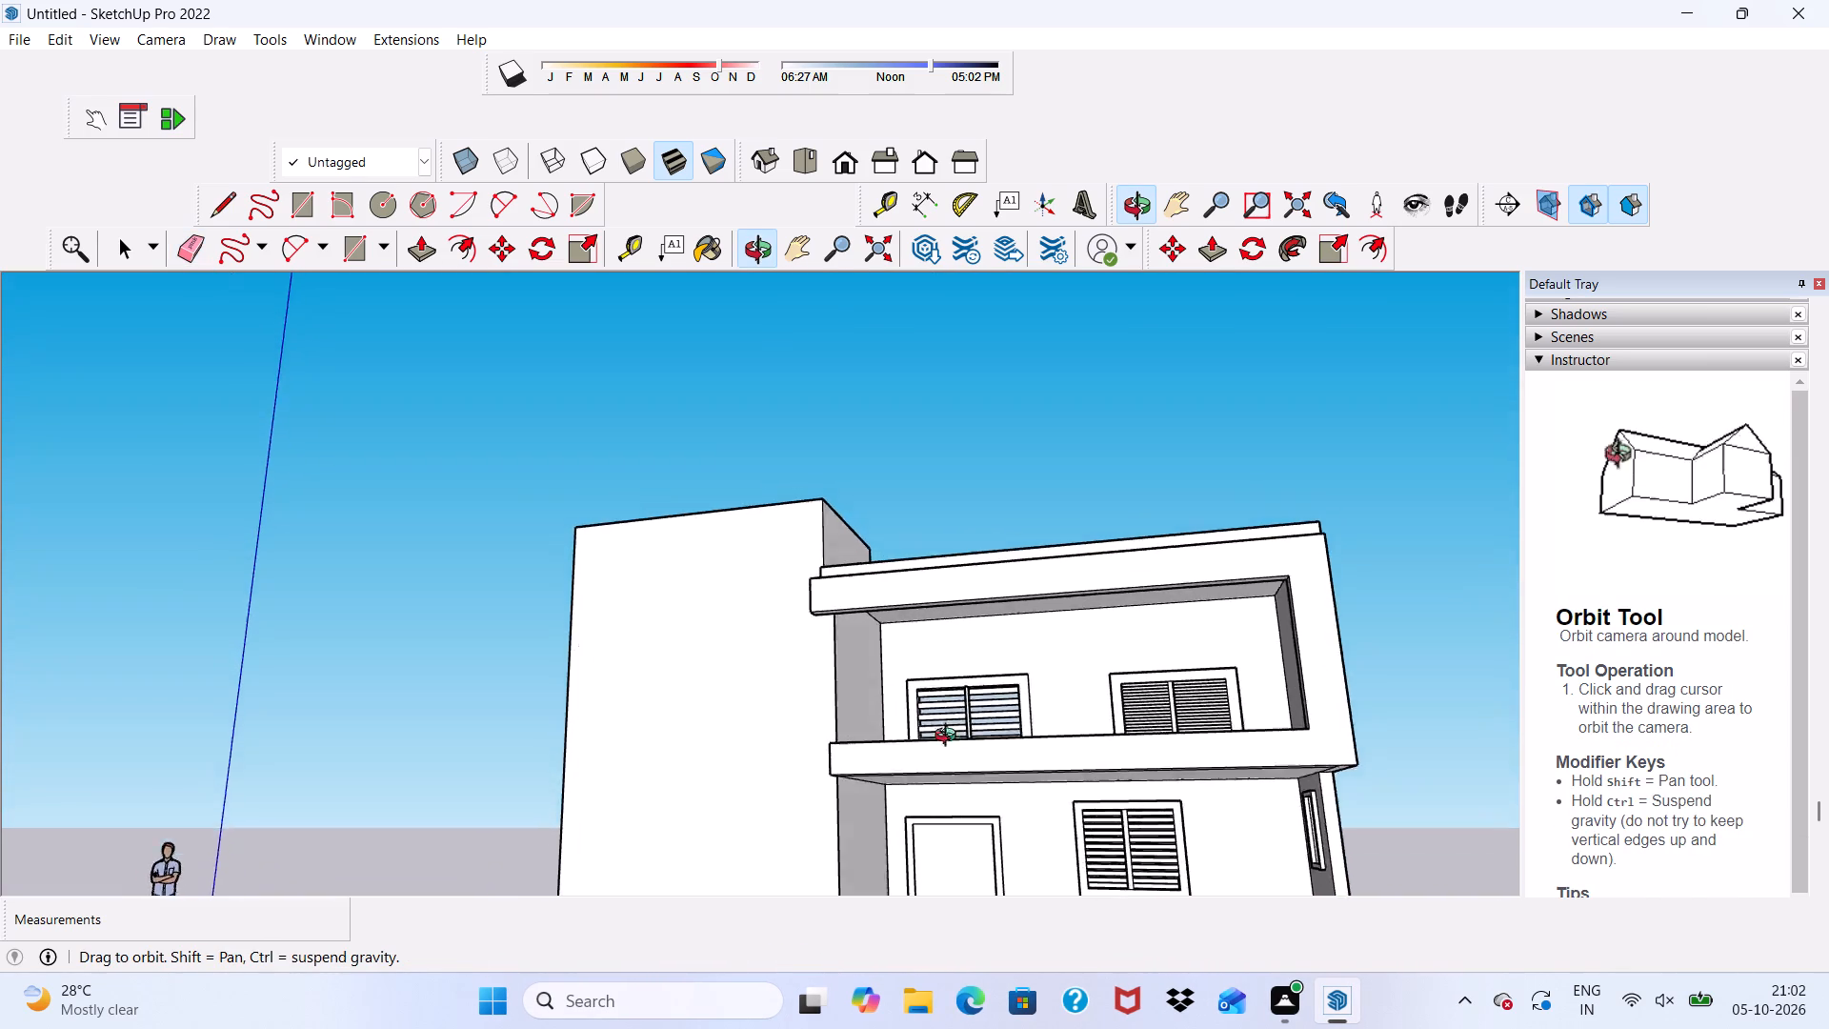
middle_click_drag(950, 737, 1003, 778)
key("space")
scroll(1071, 643, "up", 6)
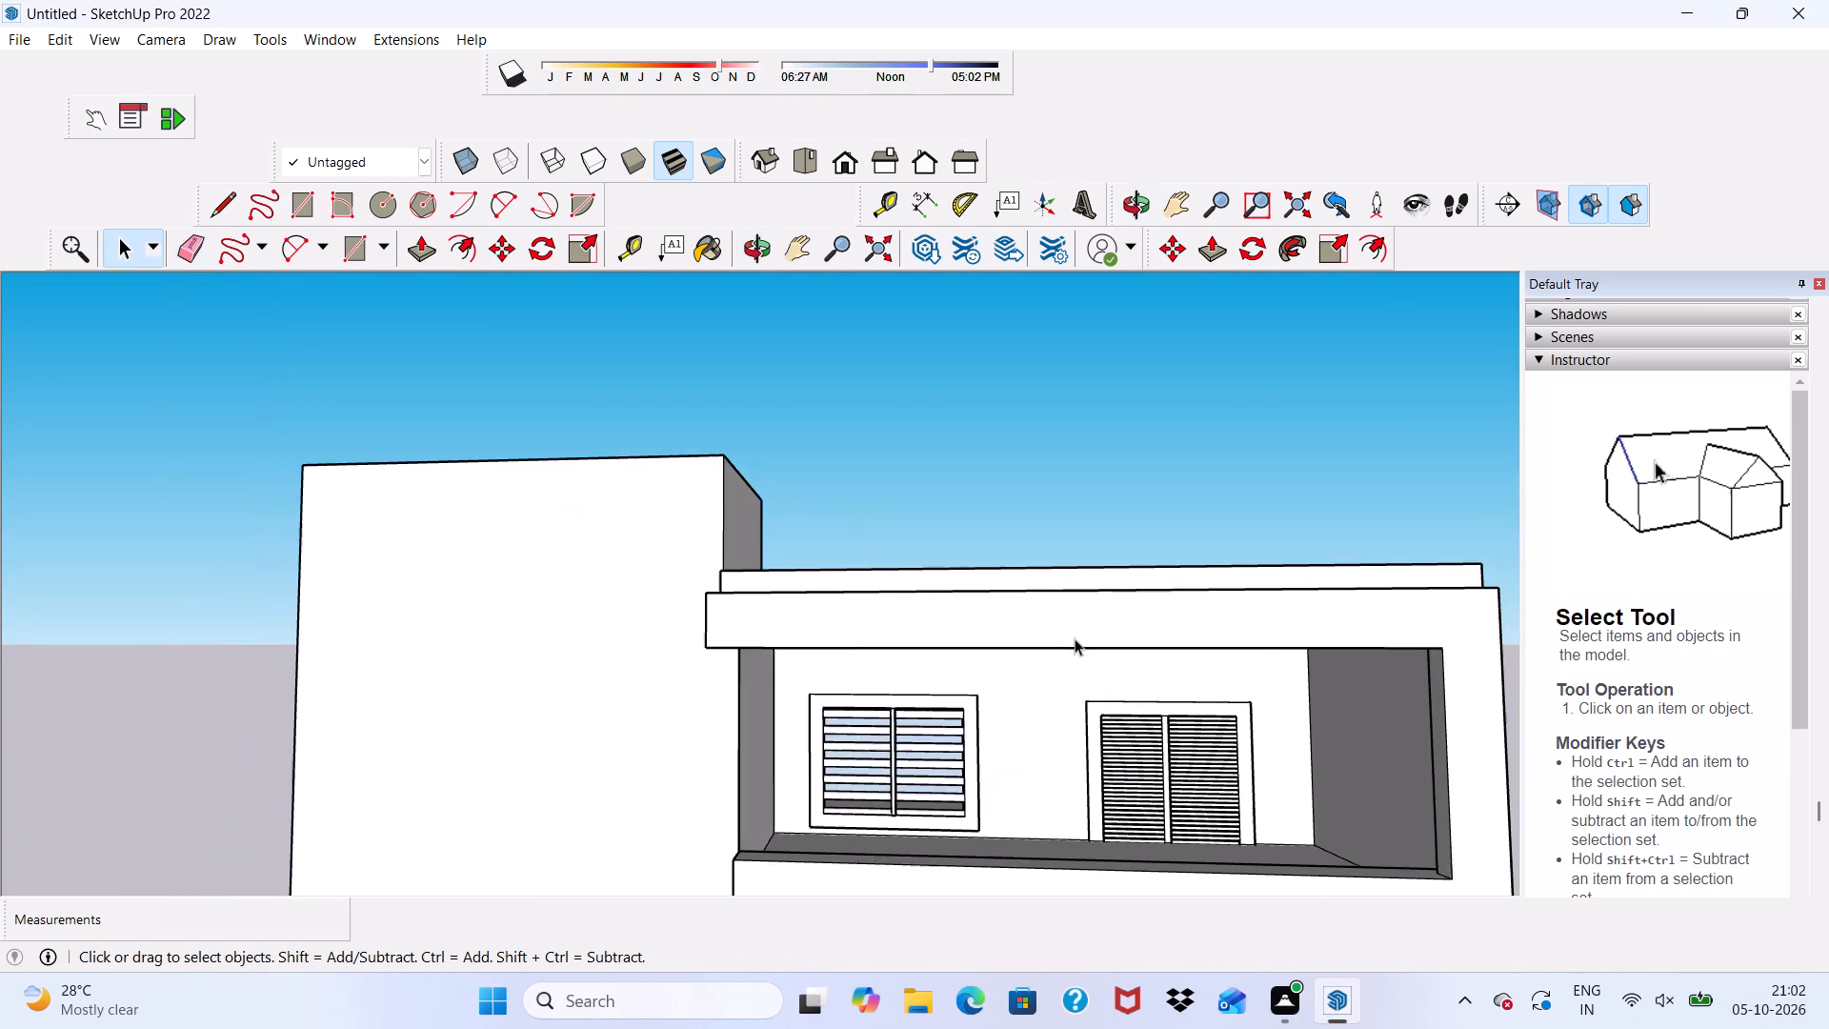
middle_click_drag(1075, 637, 0, 817)
scroll(1075, 637, "down", 1)
scroll(814, 804, "up", 5)
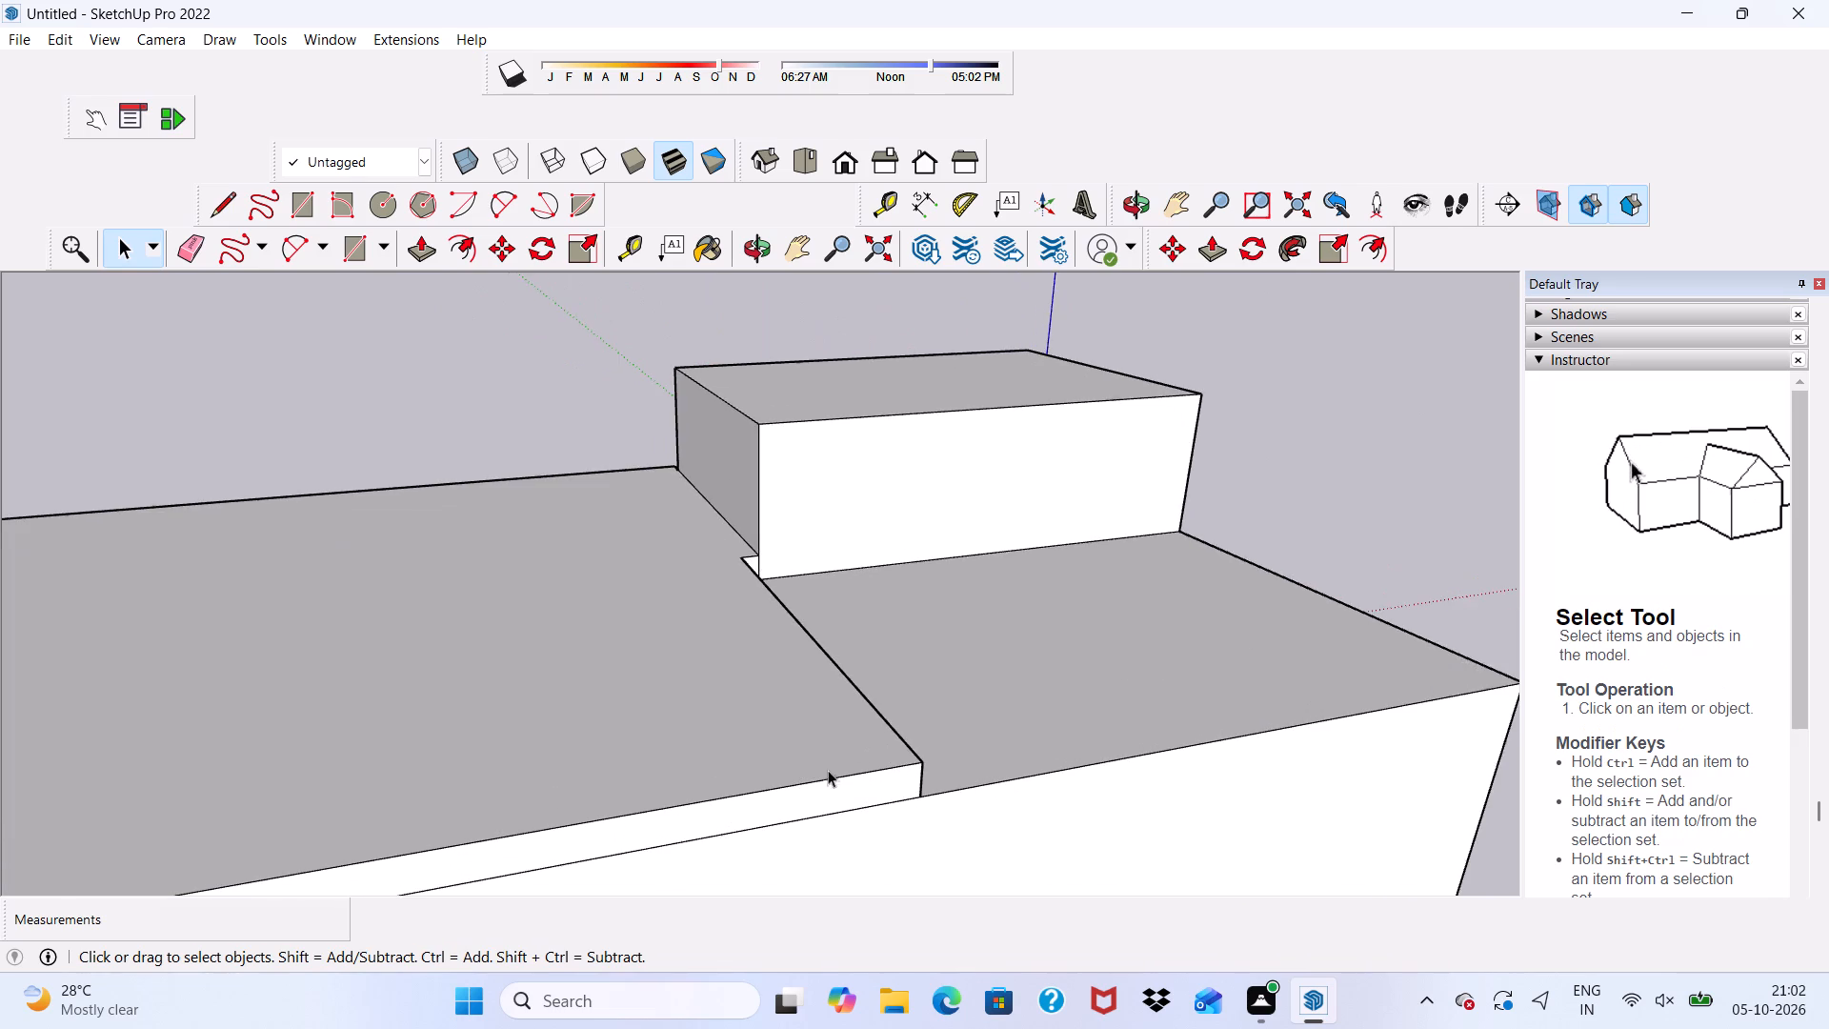
middle_click_drag(883, 692, 342, 738)
scroll(883, 692, "down", 1)
scroll(520, 662, "up", 4)
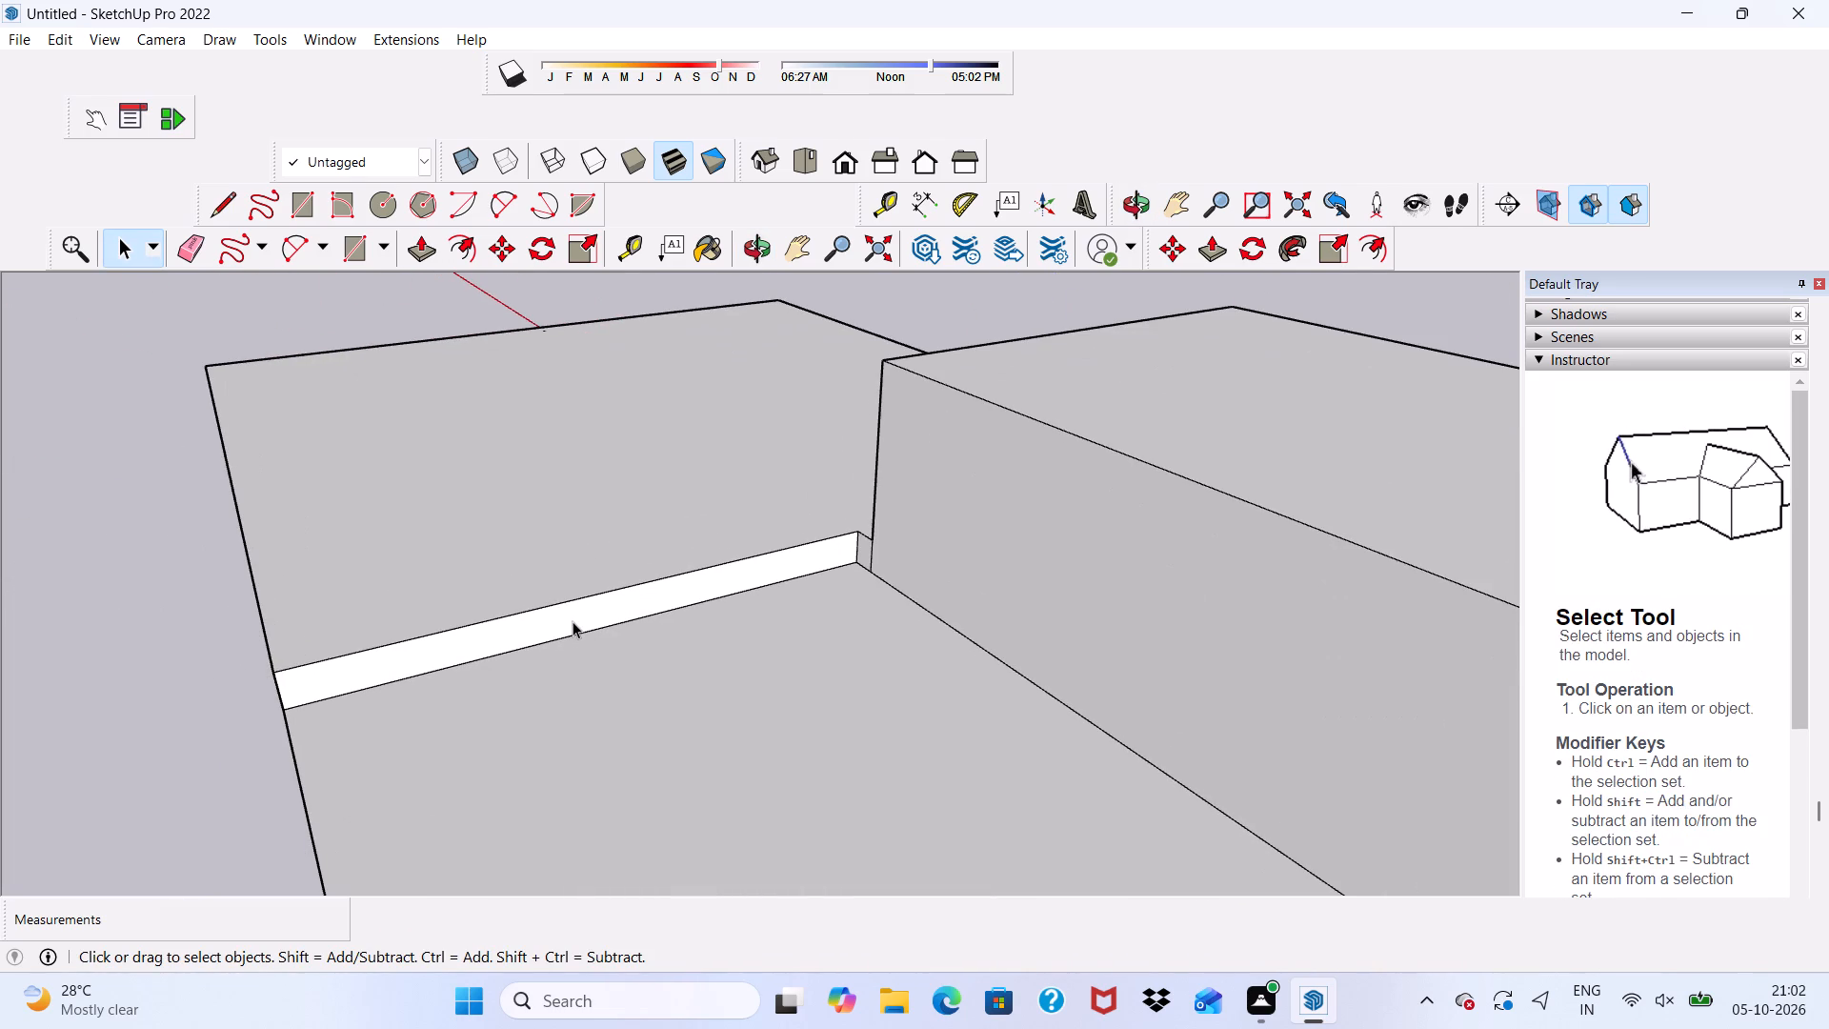
left_click(573, 621)
scroll(573, 621, "down", 2)
scroll(894, 599, "up", 8)
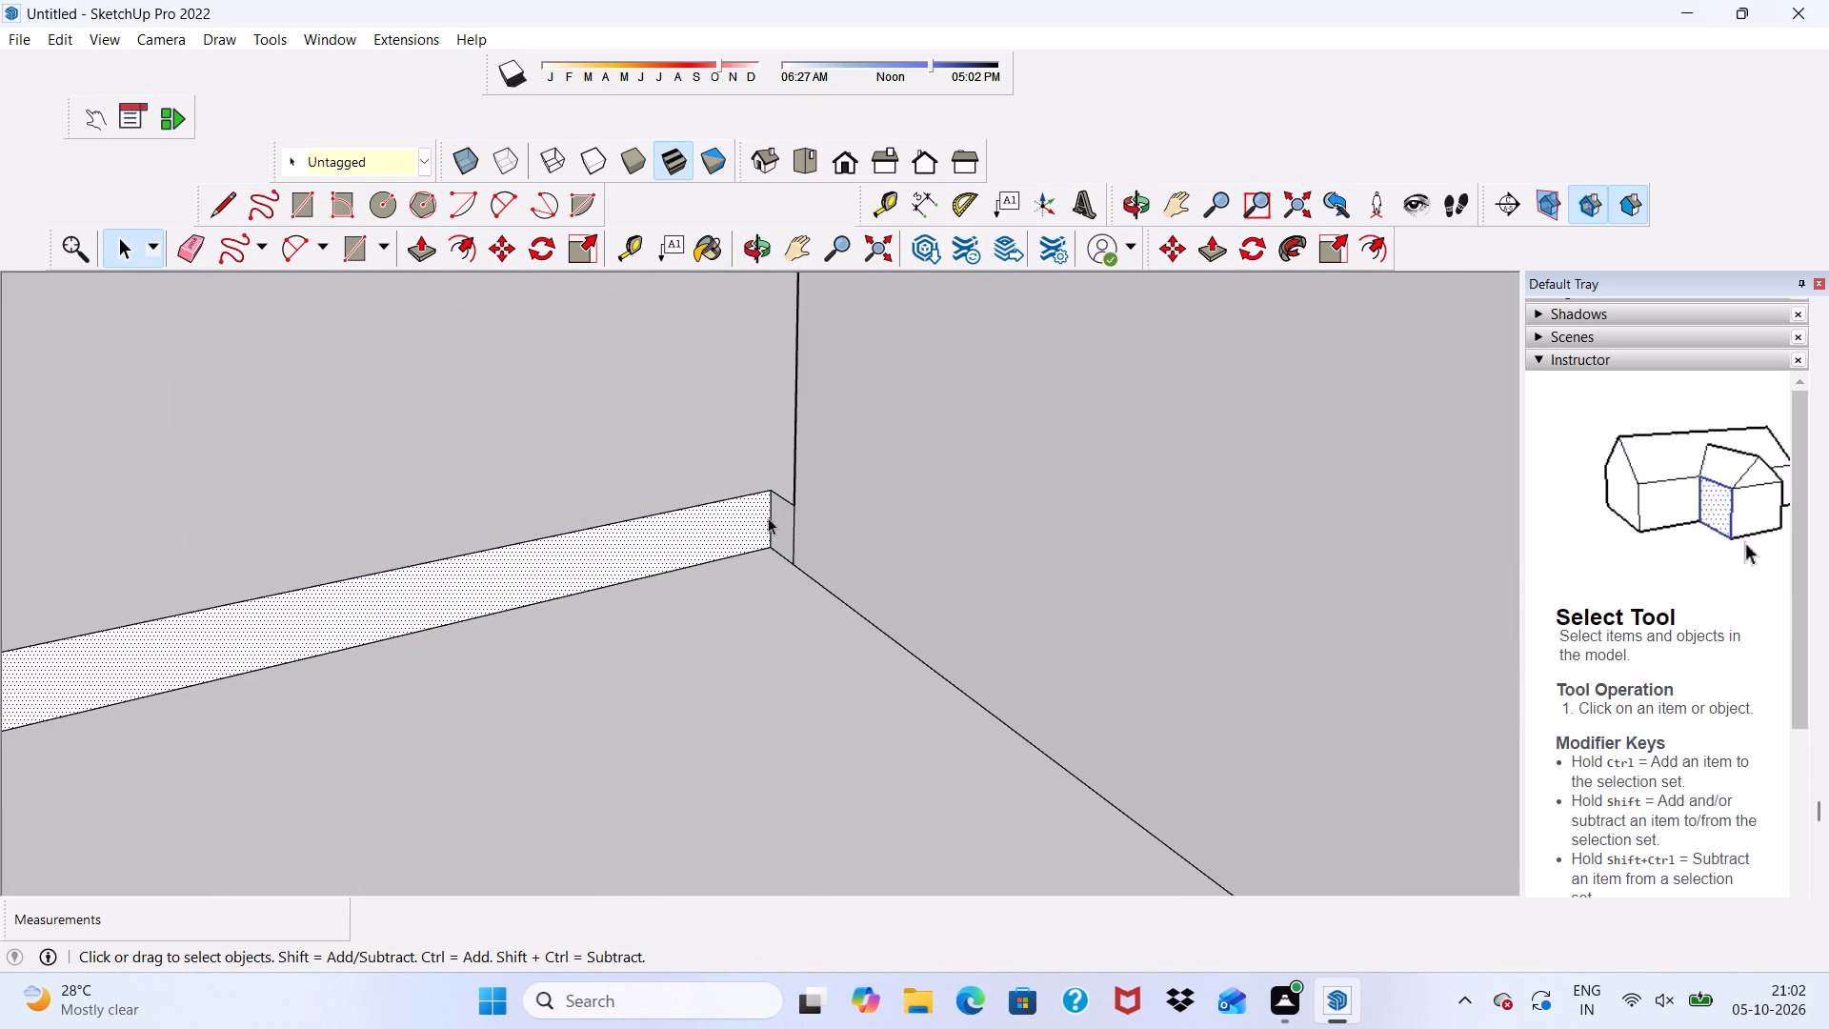
left_click(416, 244)
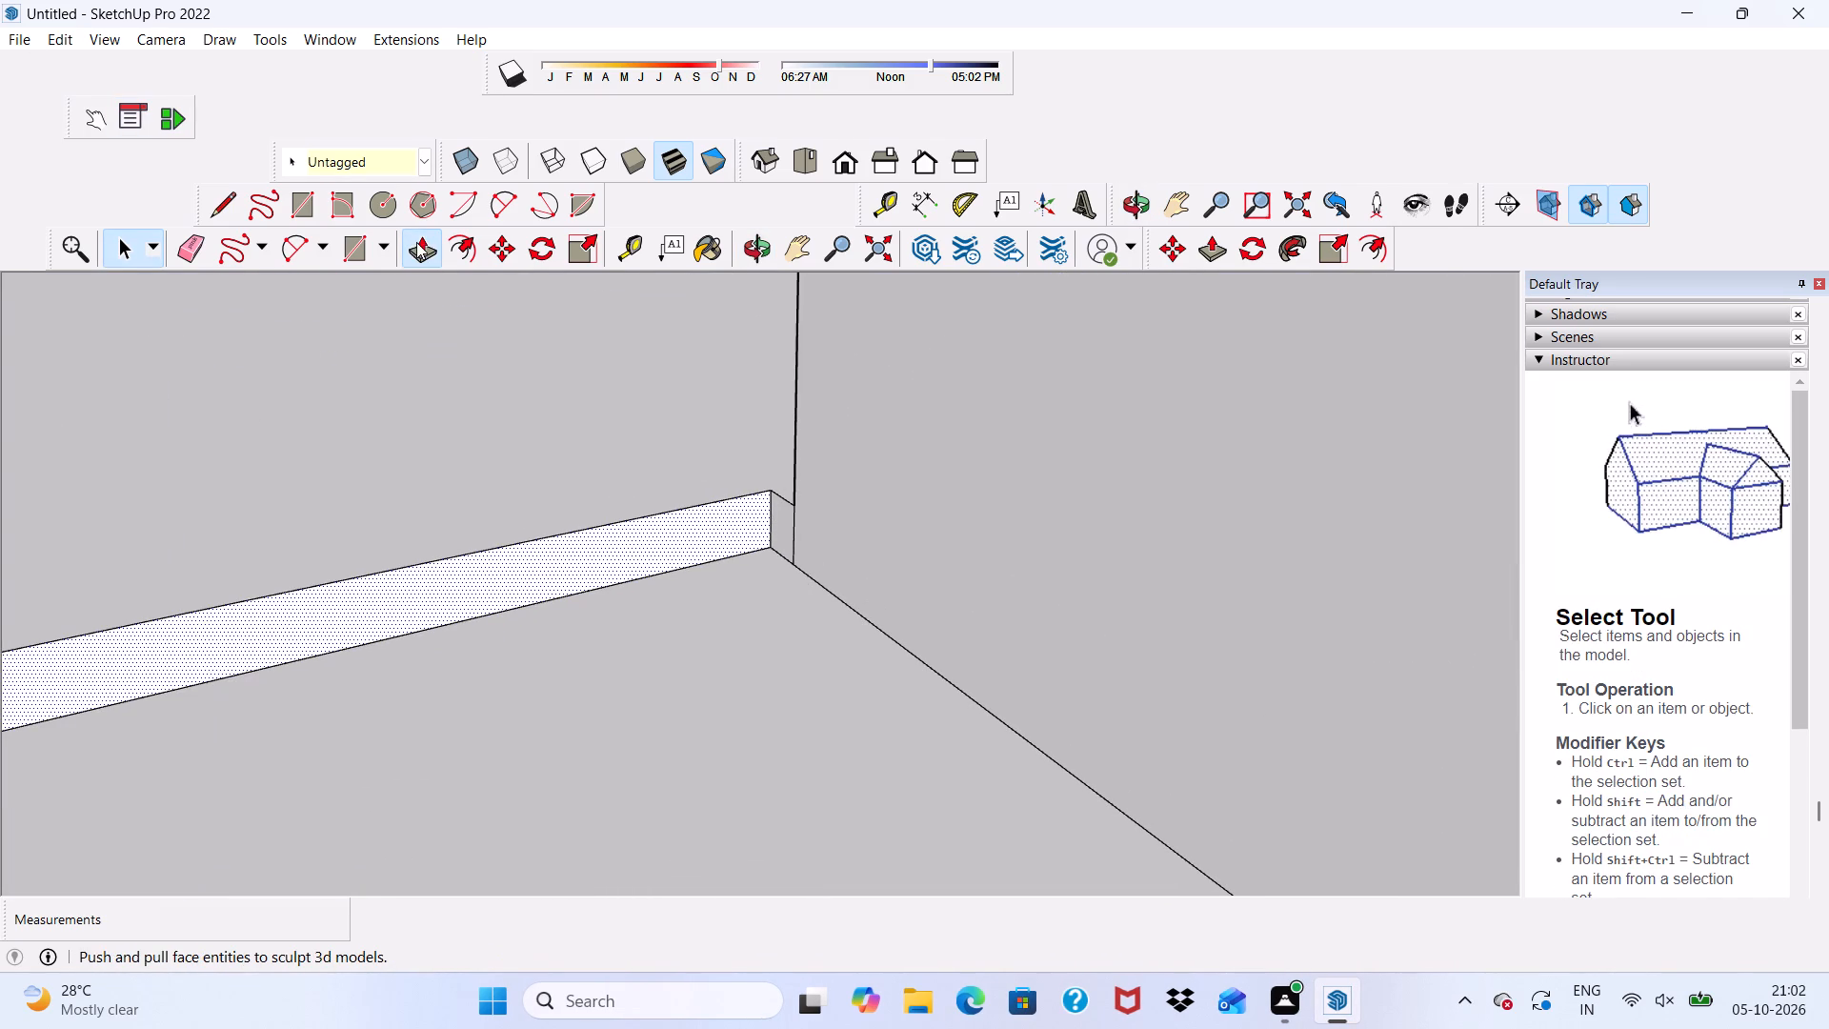
scroll(438, 271, "down", 4)
scroll(573, 488, "up", 3)
left_click(470, 444)
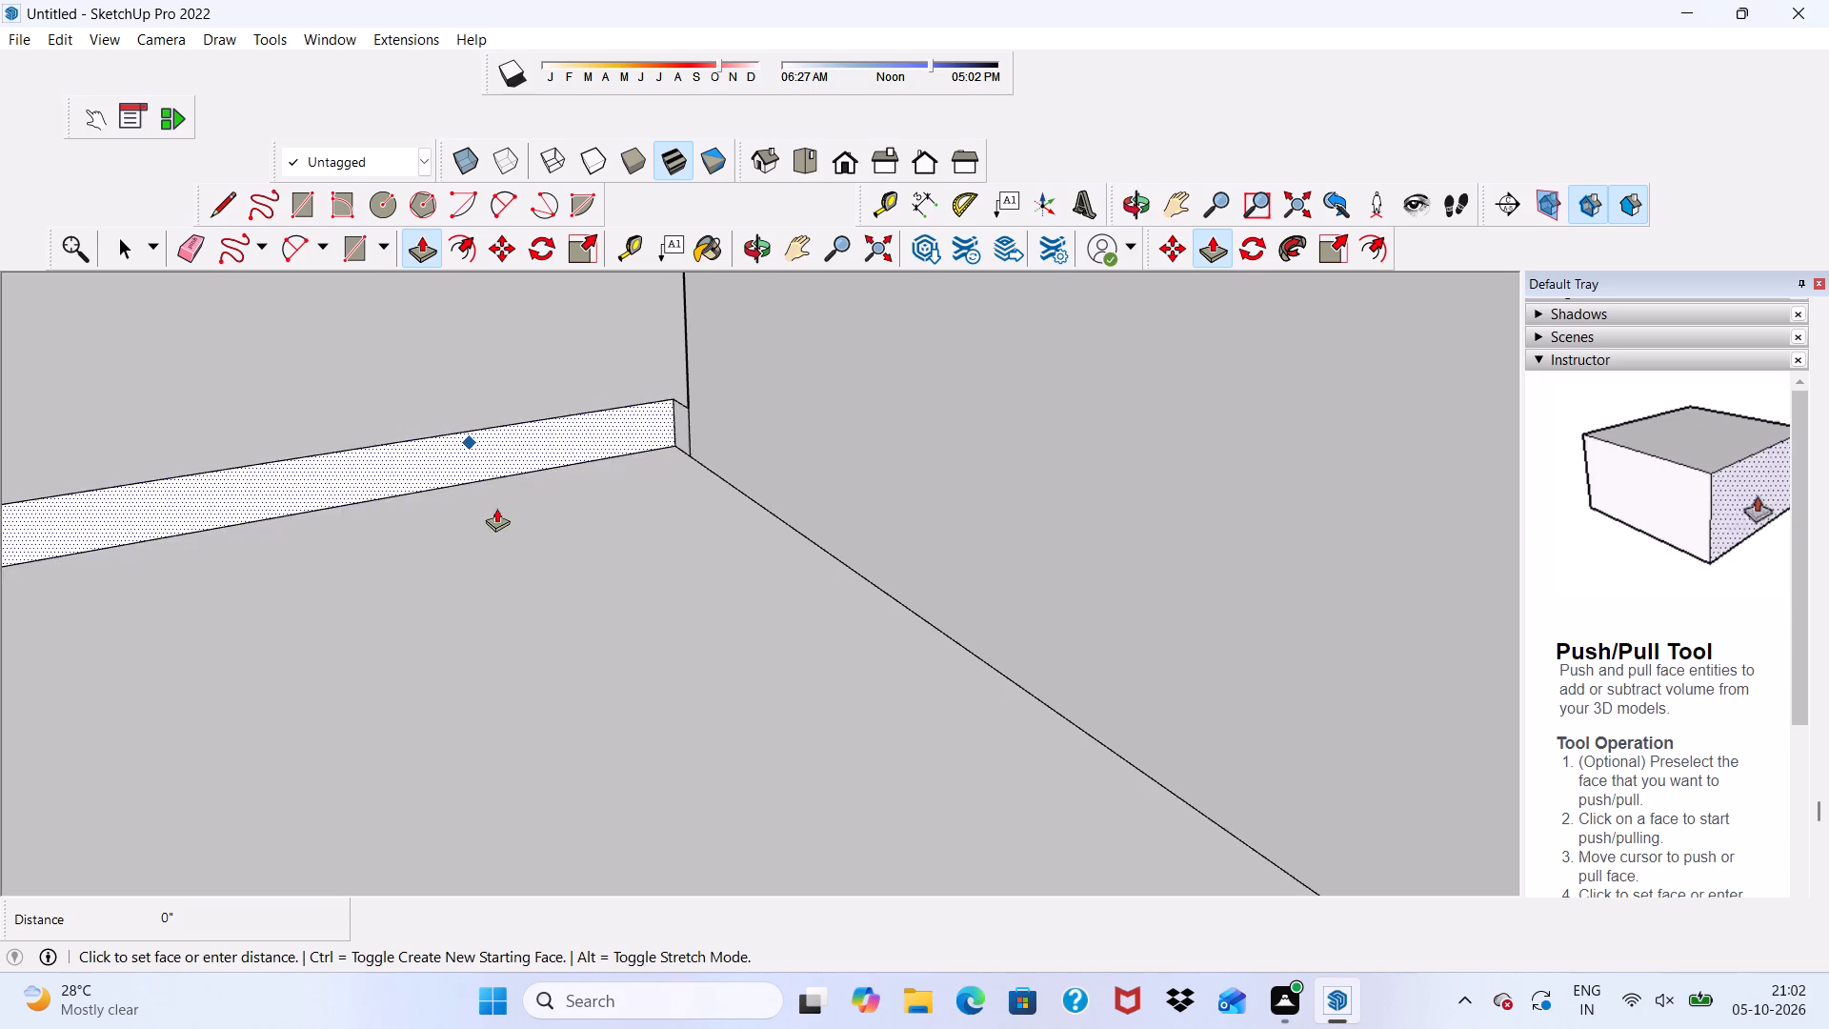
scroll(479, 475, "down", 3)
scroll(609, 551, "down", 16)
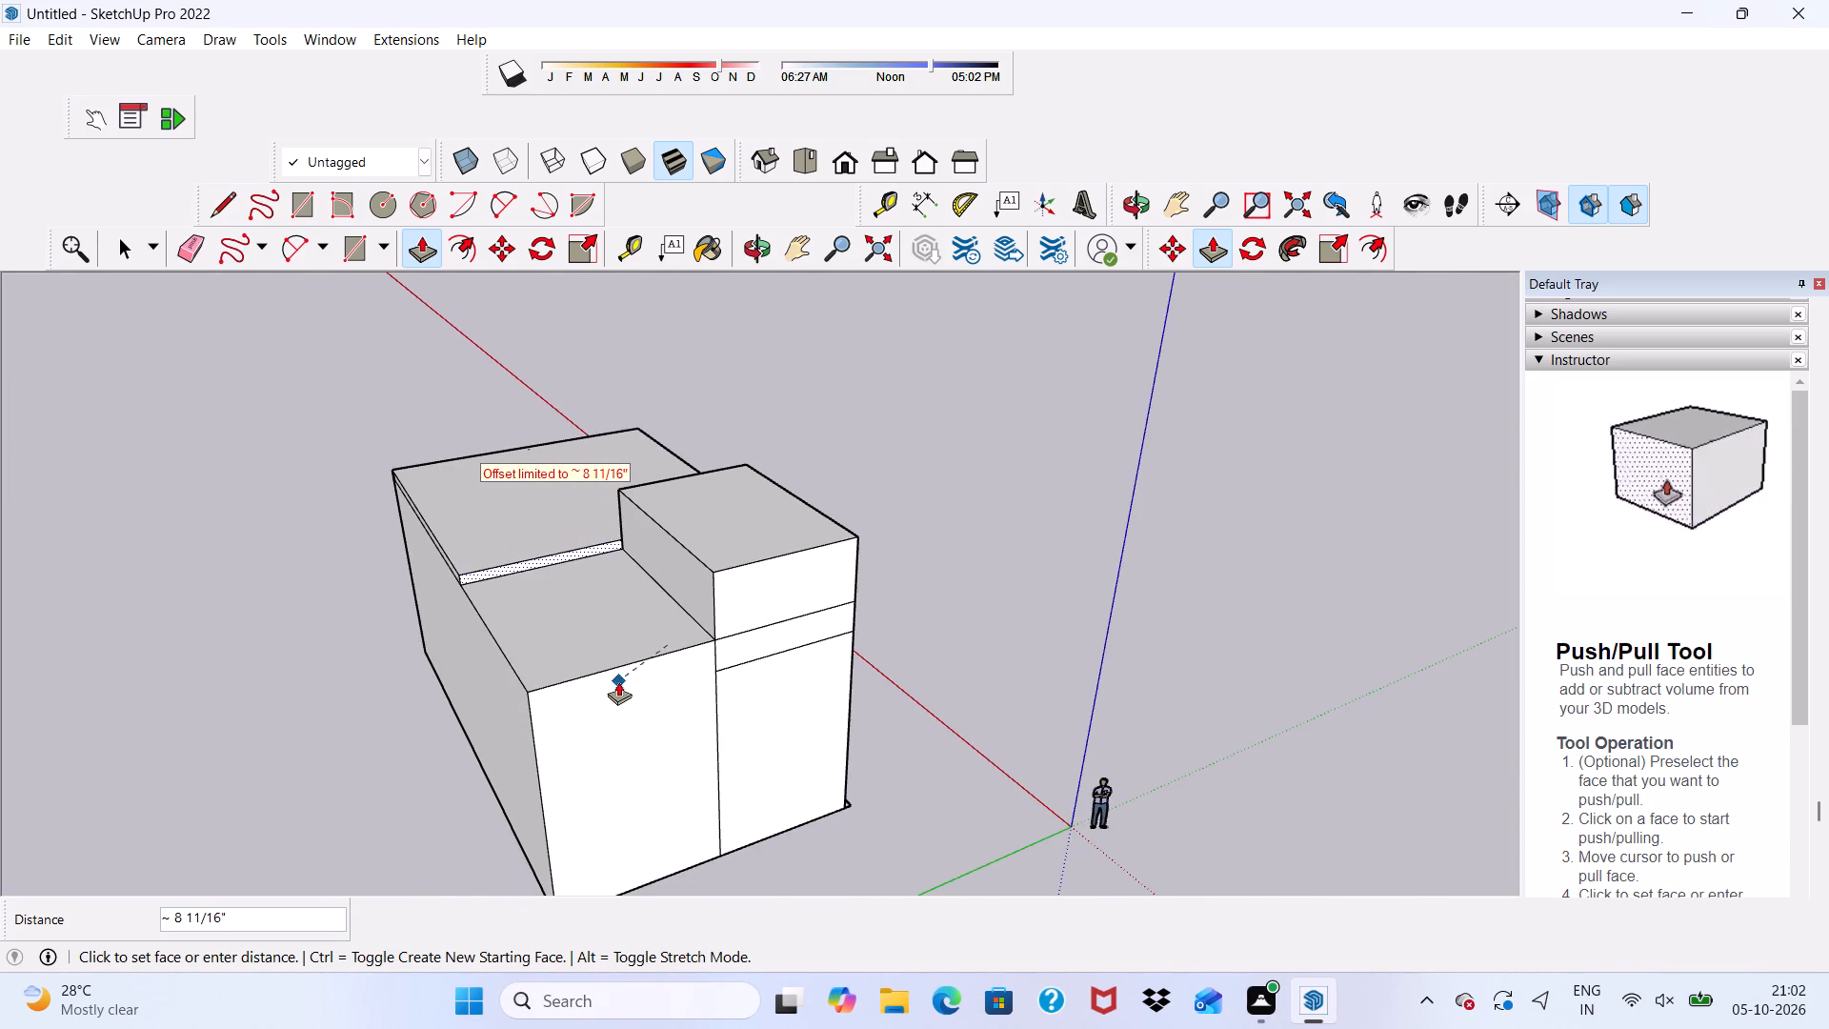
scroll(618, 683, "up", 5)
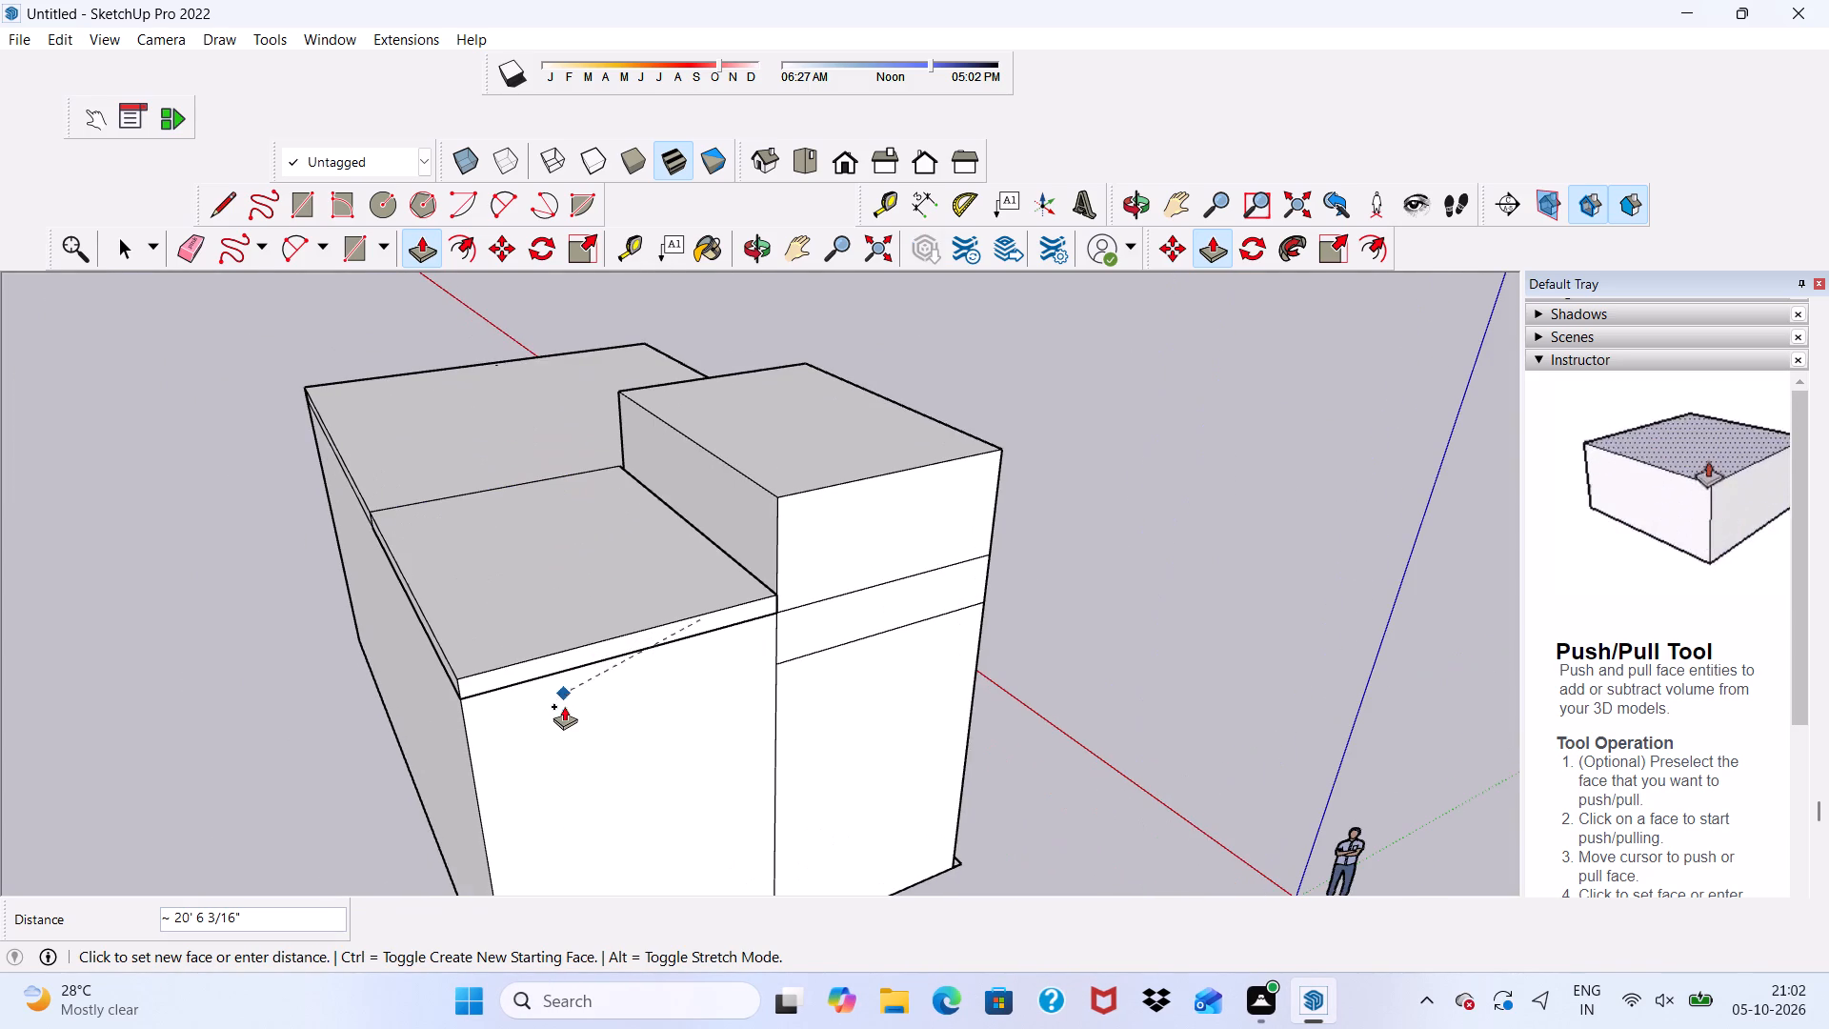
left_click(565, 706)
Erase the seam across the extended roof's top face and the short leftover edge at the front block's corner.
scroll(619, 535, "up", 6)
middle_click_drag(615, 515, 938, 587)
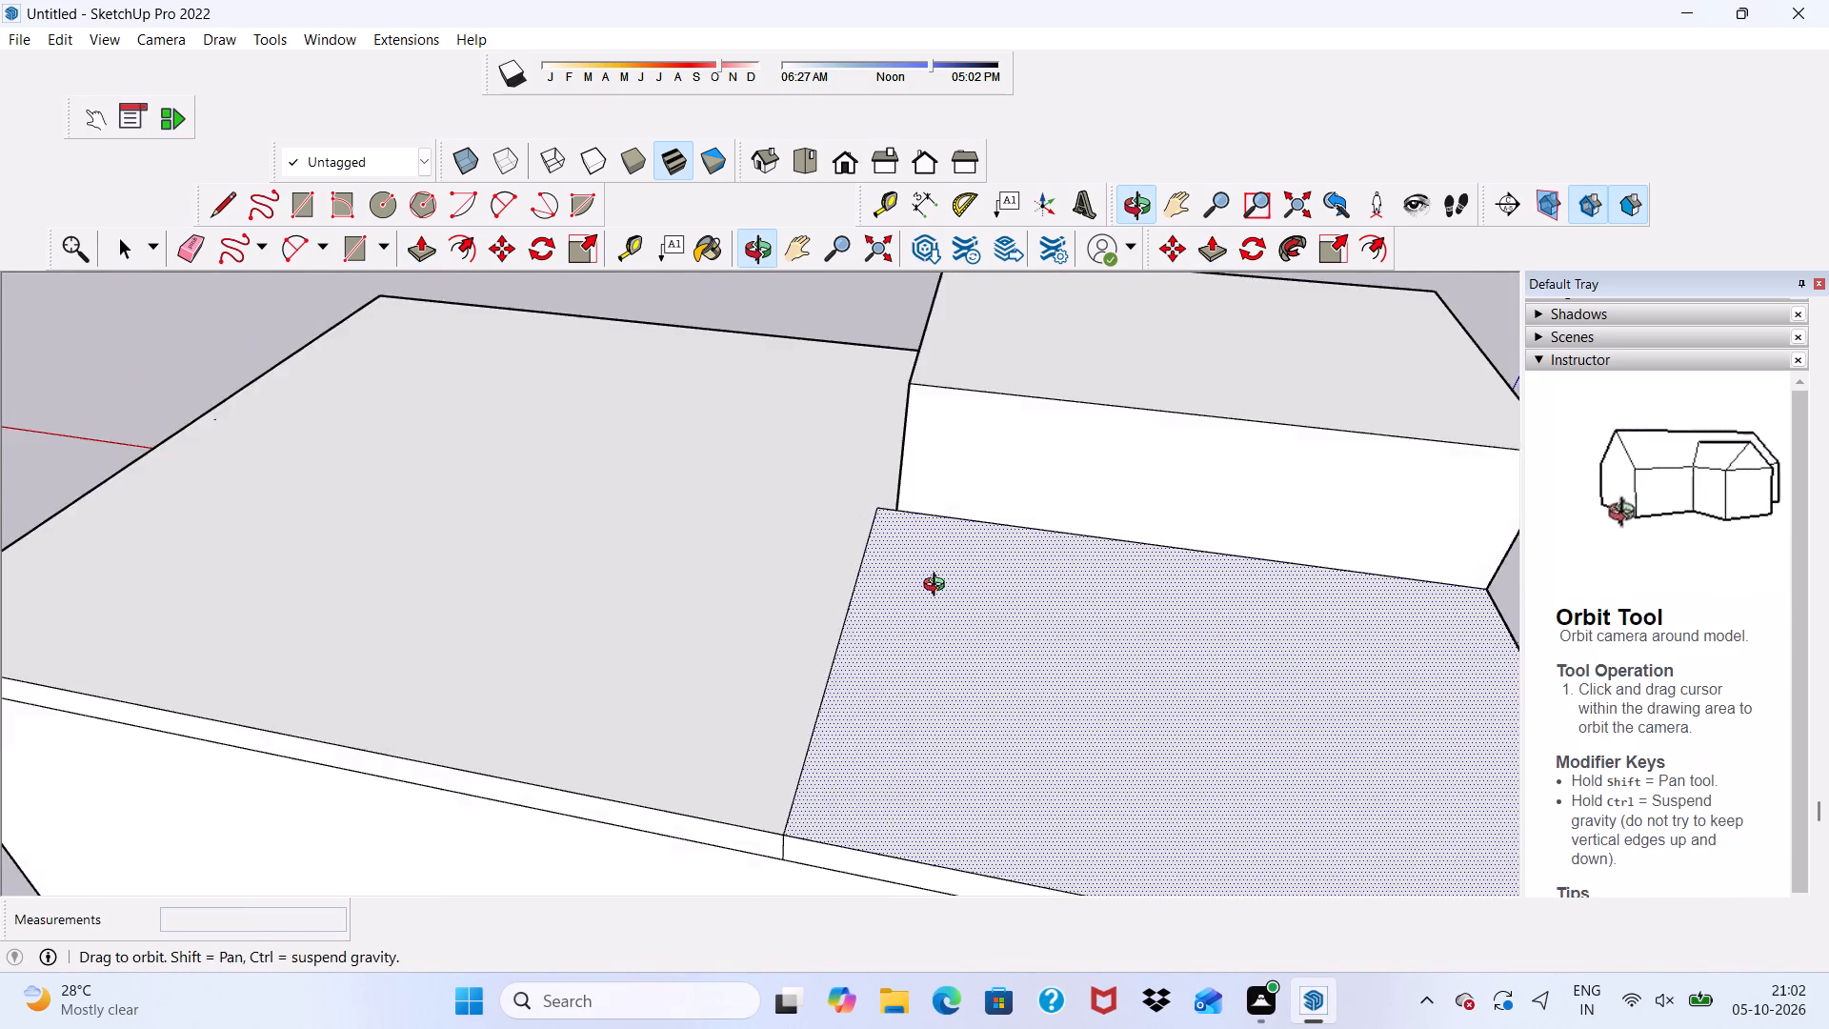
middle_click_drag(938, 587, 939, 587)
scroll(950, 575, "up", 4)
middle_click_drag(956, 567, 1216, 617)
scroll(1215, 594, "up", 3)
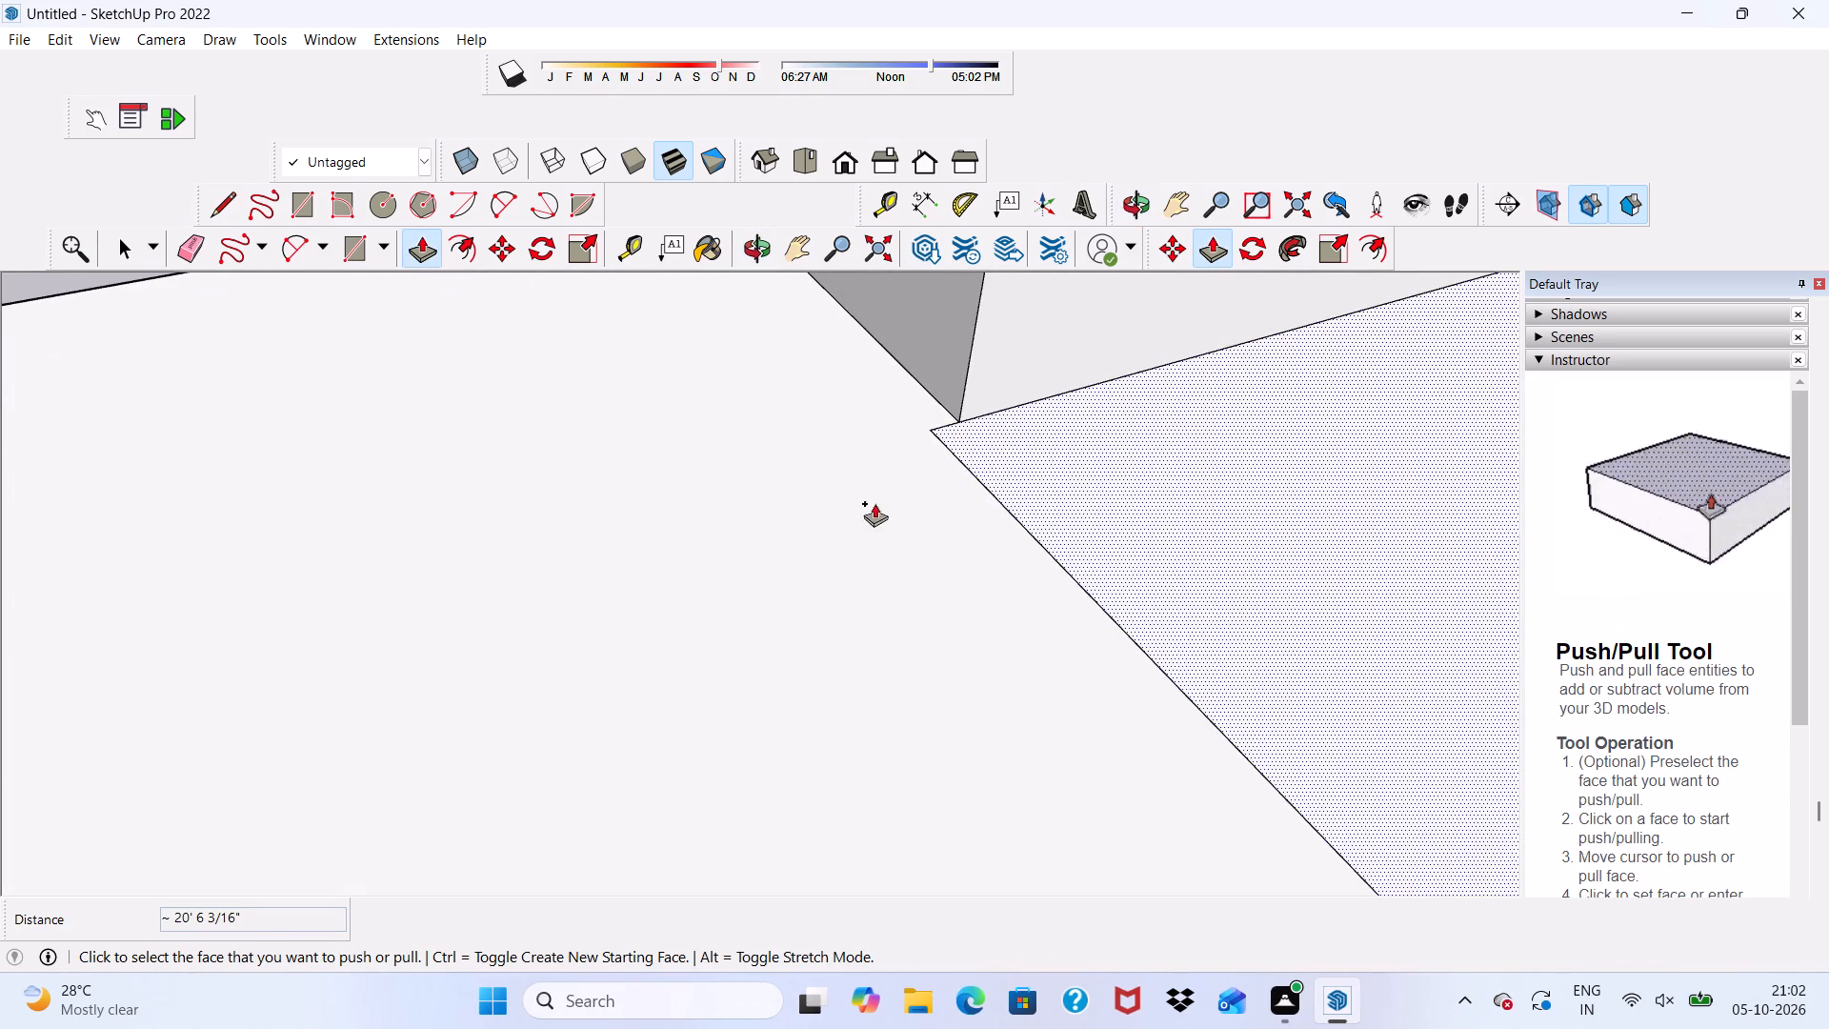
left_click(202, 244)
scroll(285, 331, "up", 1)
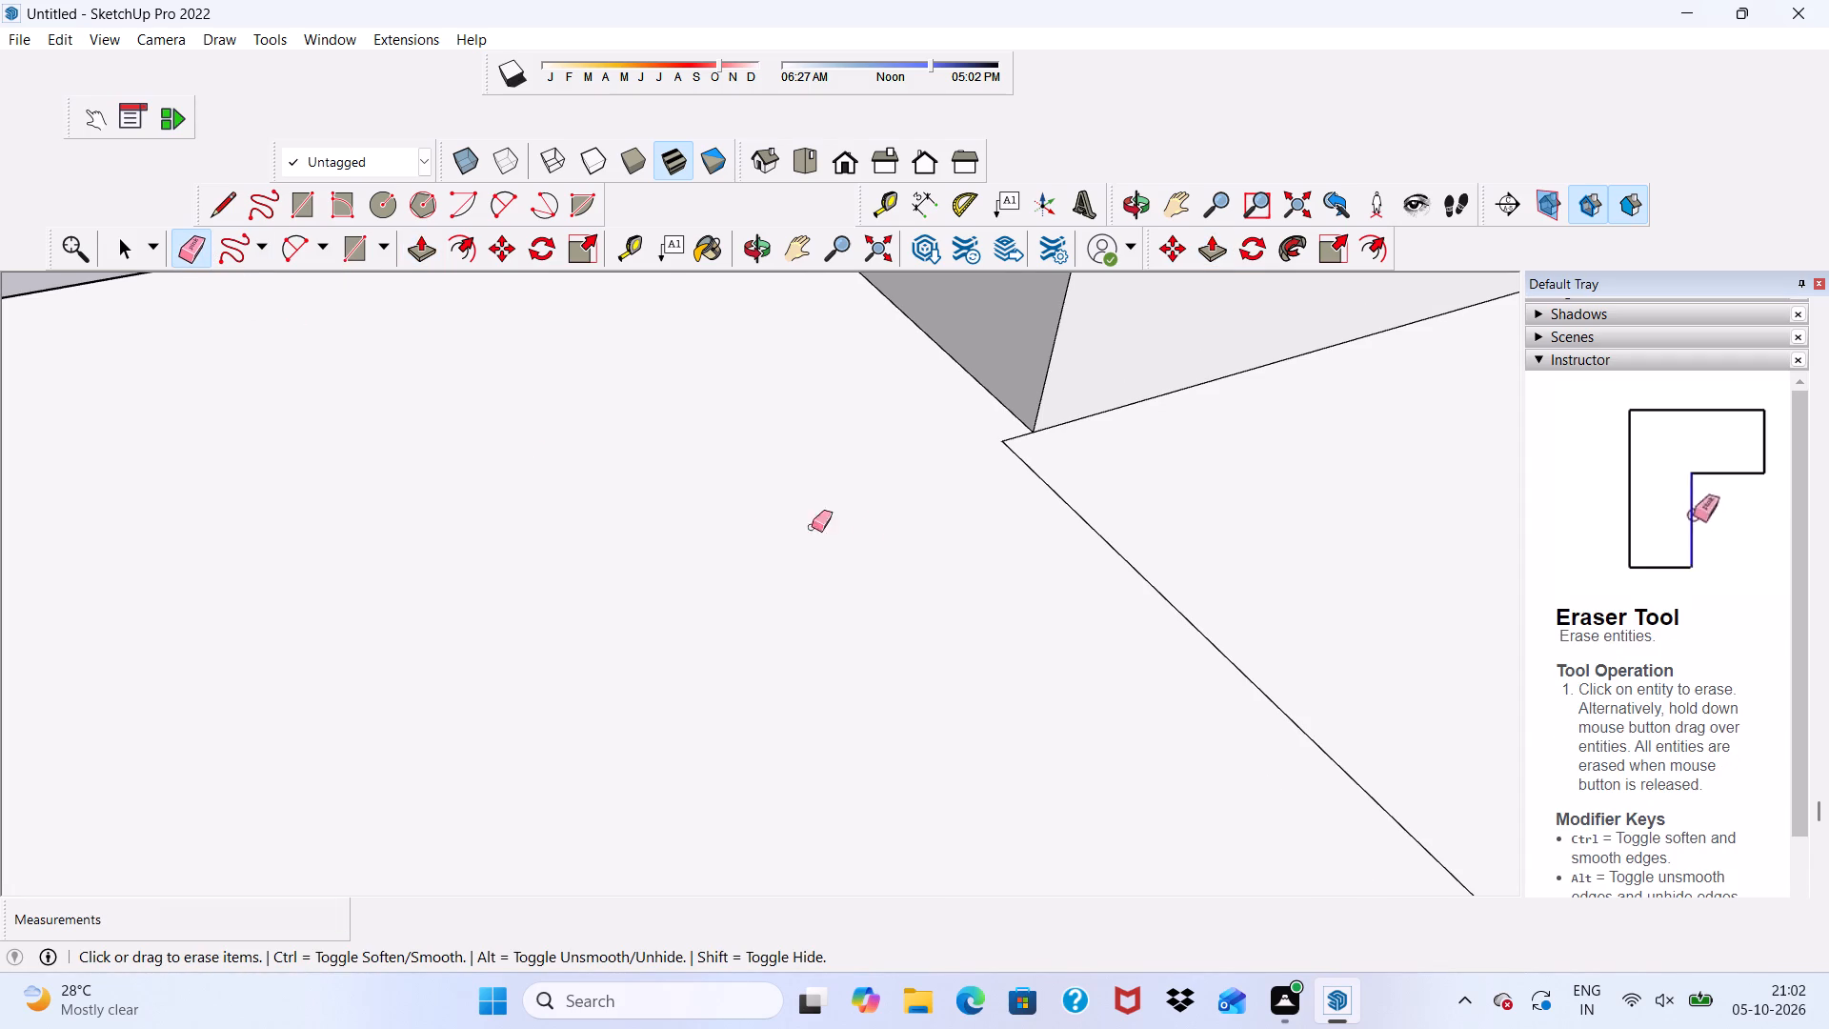
left_click_drag(1086, 493, 1075, 520)
left_click_drag(1015, 428, 1015, 461)
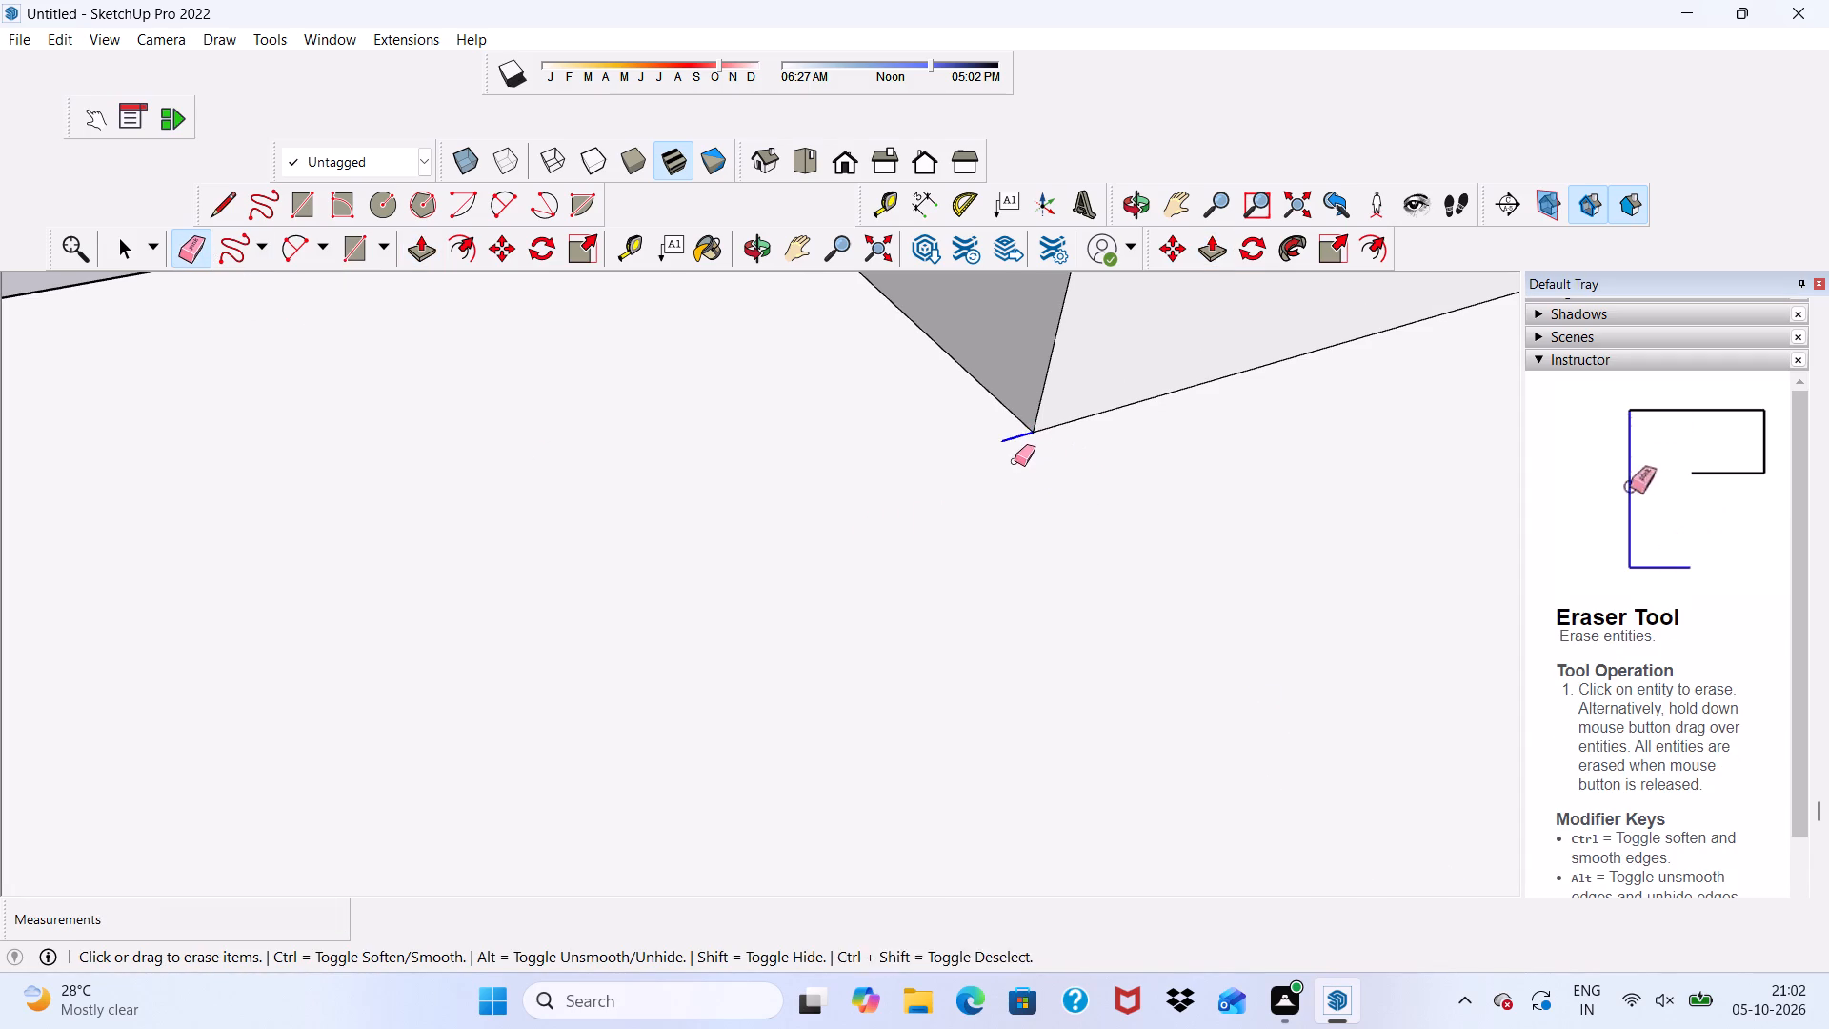
left_click_drag(1015, 461, 1015, 462)
Examine the roof and the raised front block from several sides for leftover edges.
scroll(614, 534, "down", 7)
scroll(291, 566, "up", 1)
scroll(291, 567, "down", 1)
scroll(294, 578, "up", 1)
scroll(315, 600, "down", 2)
scroll(1049, 498, "down", 1)
scroll(1067, 513, "up", 1)
scroll(1086, 525, "down", 3)
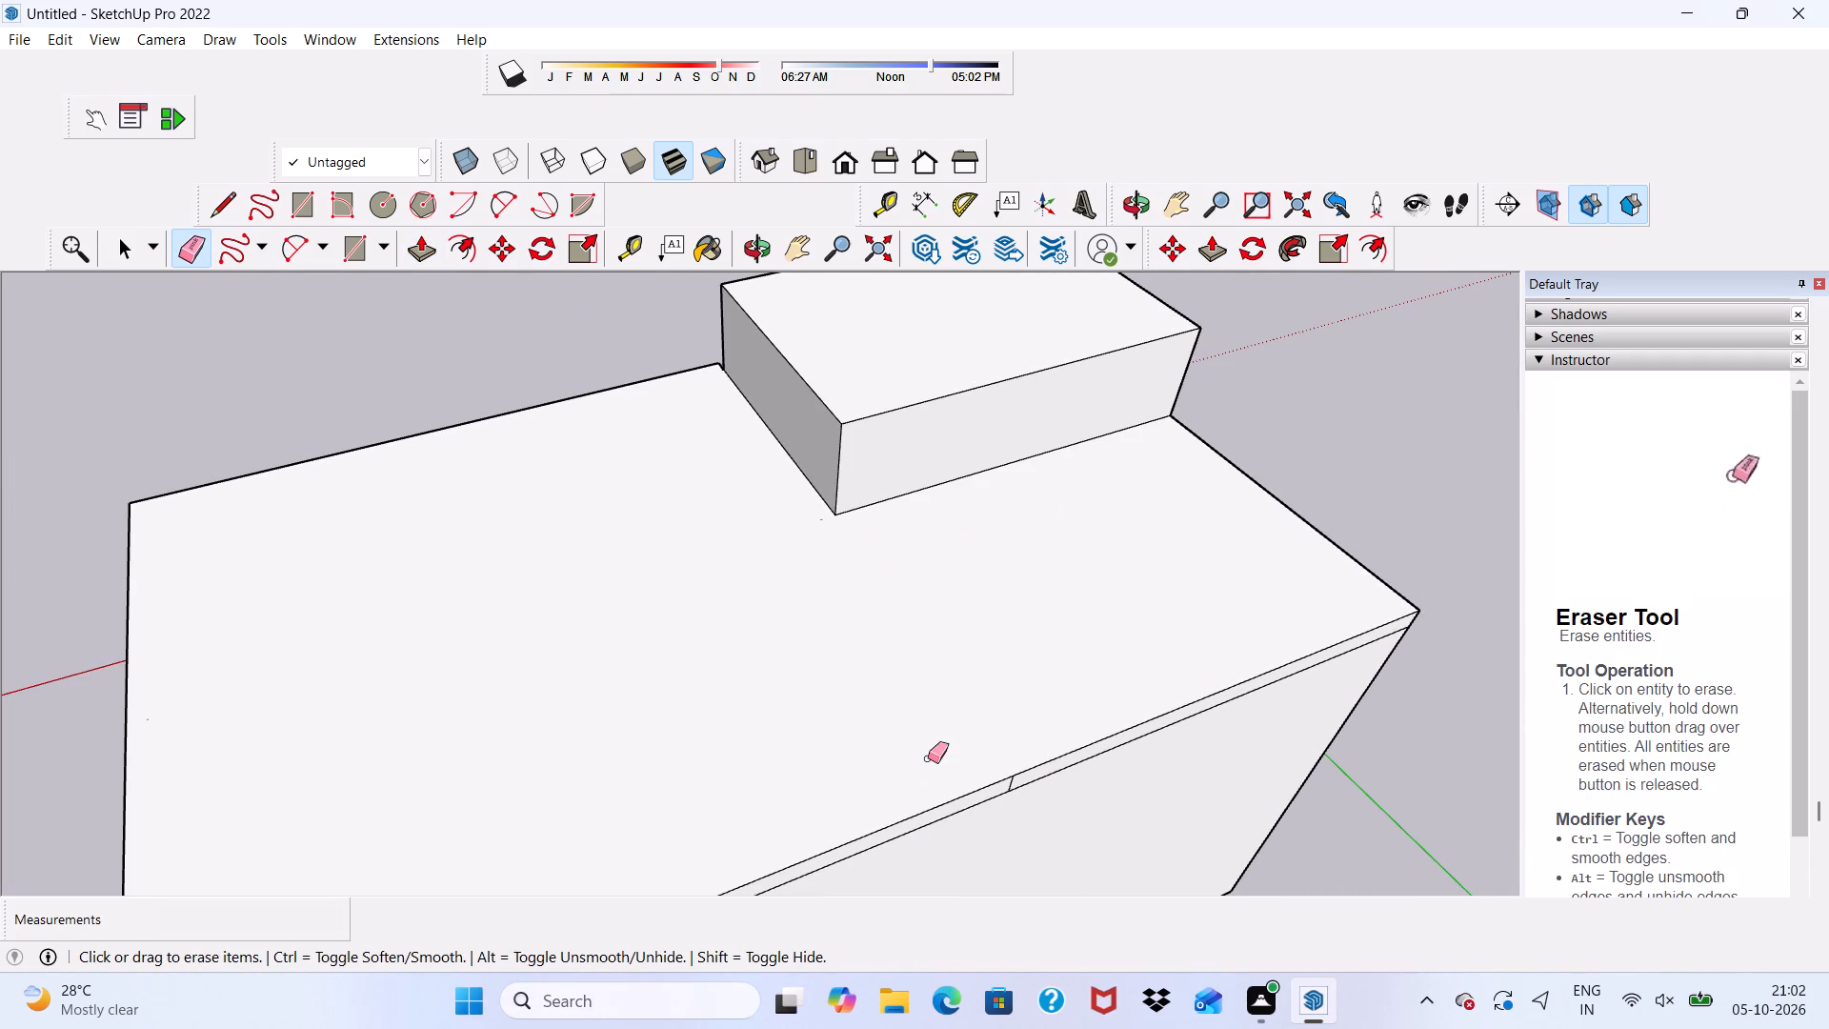
middle_click_drag(878, 696, 1529, 613)
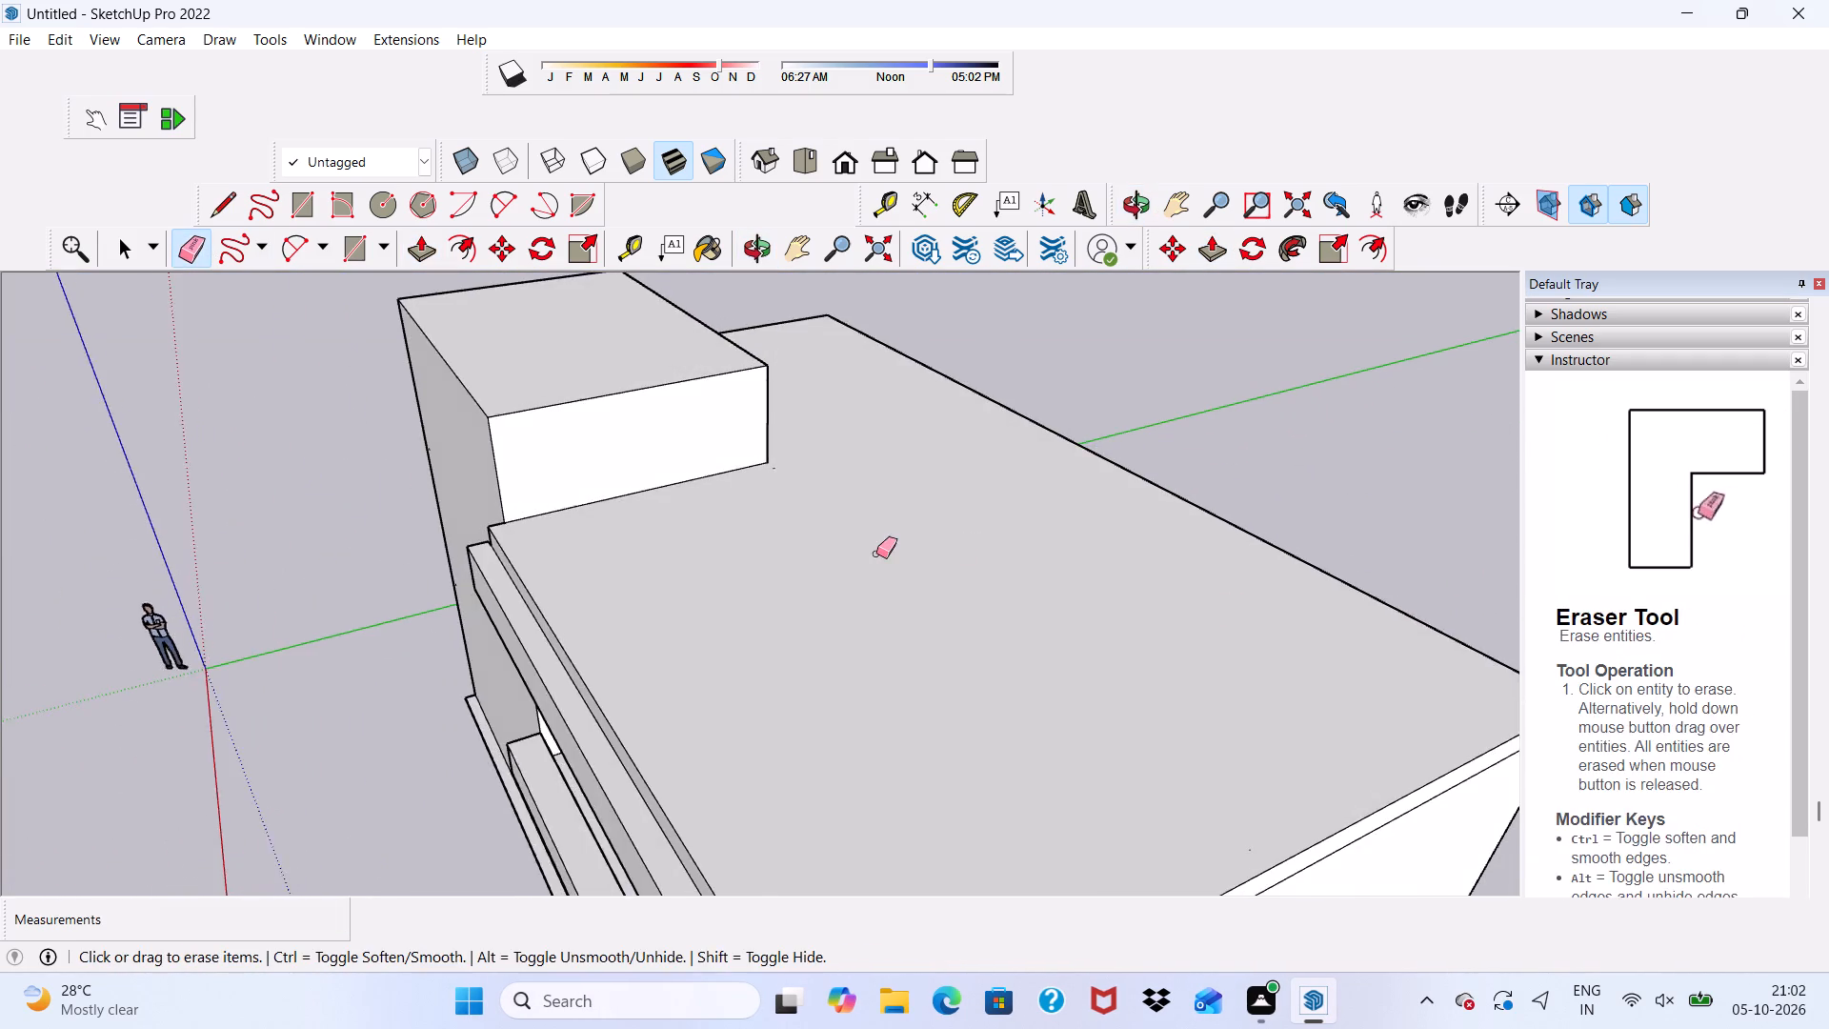
scroll(876, 554, "down", 3)
middle_click_drag(876, 554, 977, 513)
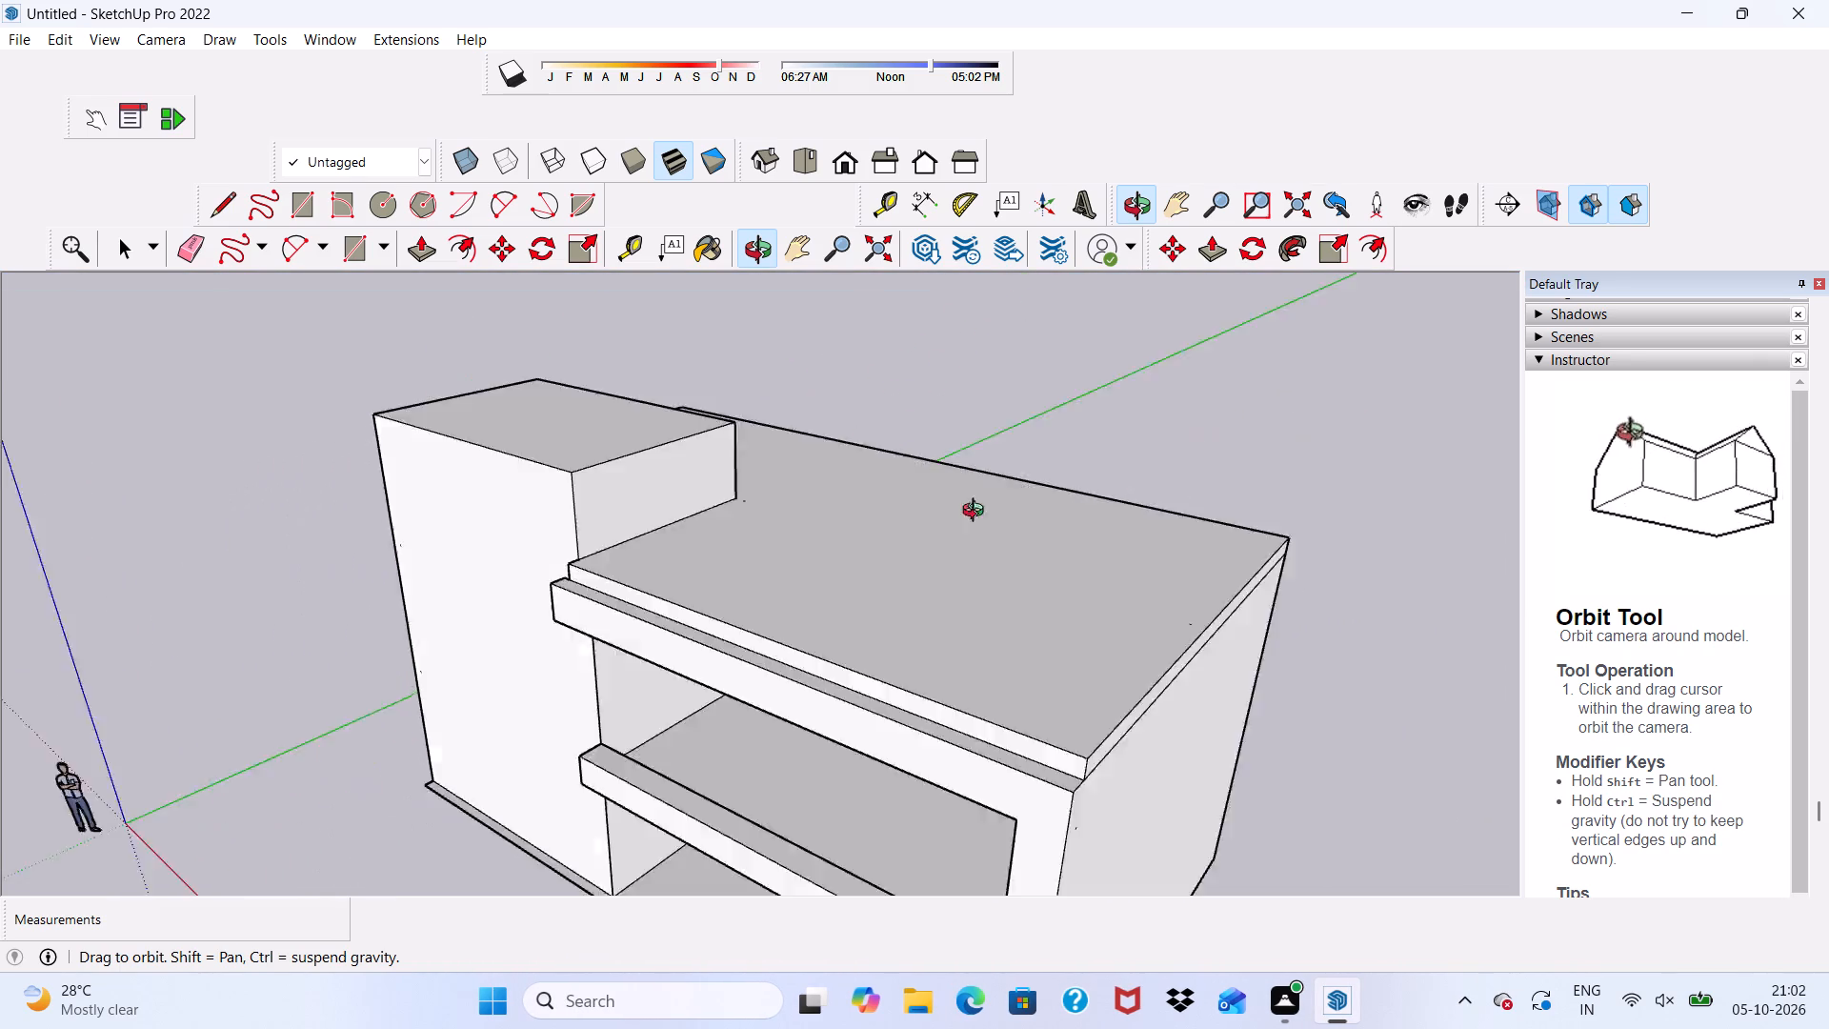
middle_click_drag(977, 513, 673, 590)
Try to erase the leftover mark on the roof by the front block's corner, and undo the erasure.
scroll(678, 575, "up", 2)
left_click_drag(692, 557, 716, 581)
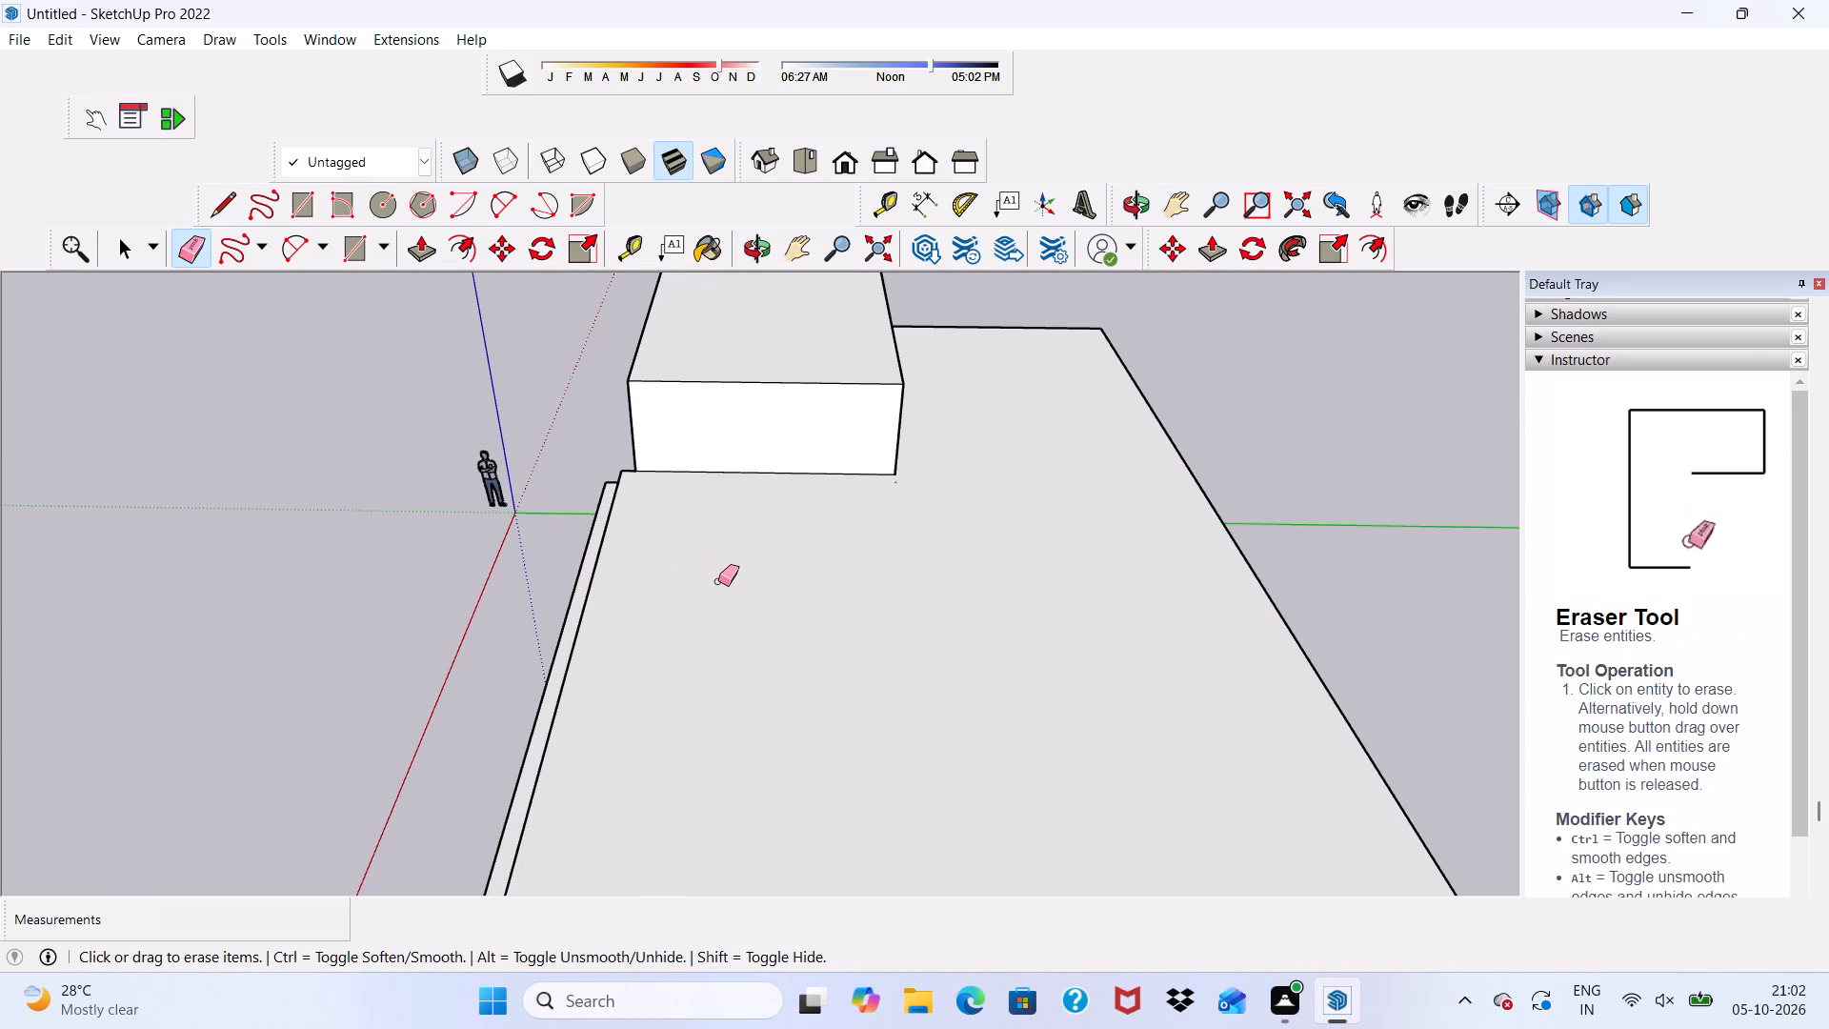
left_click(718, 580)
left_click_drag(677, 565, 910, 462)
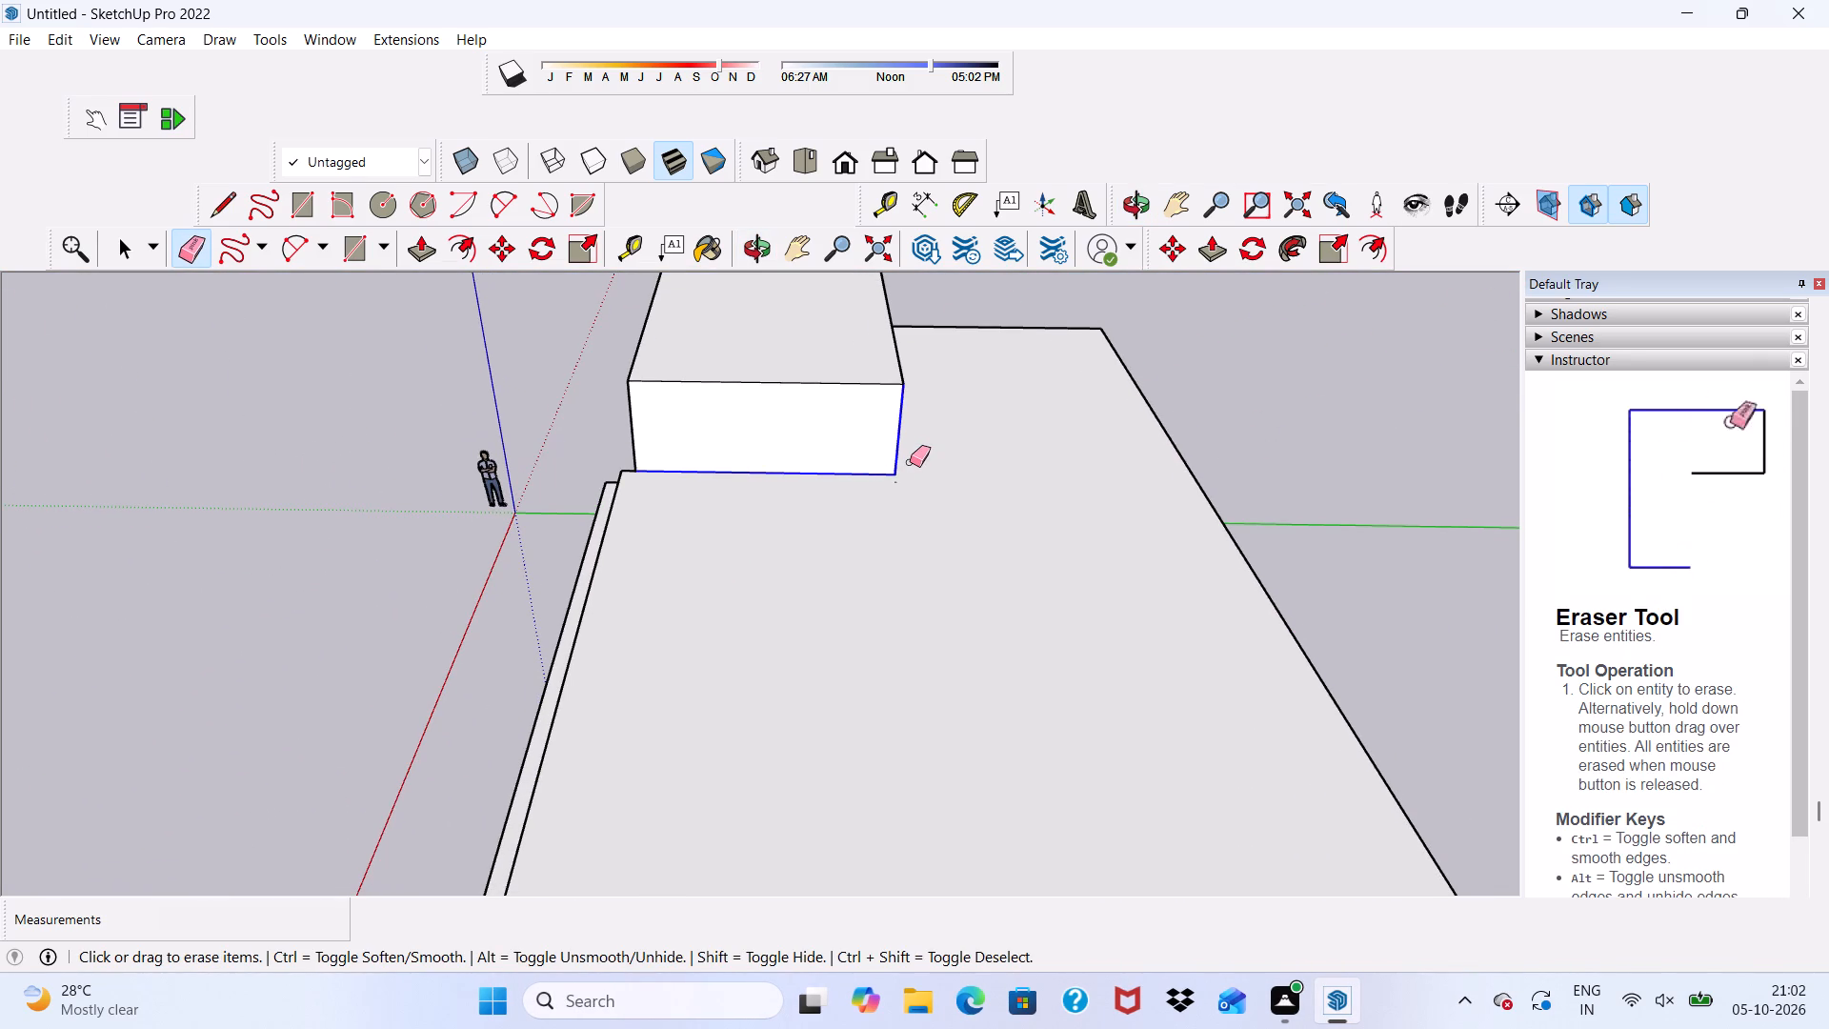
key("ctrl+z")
Erase the tiny leftover mark on the roof face just beside the raised front block's corner.
scroll(910, 462, "down", 1)
scroll(895, 484, "up", 5)
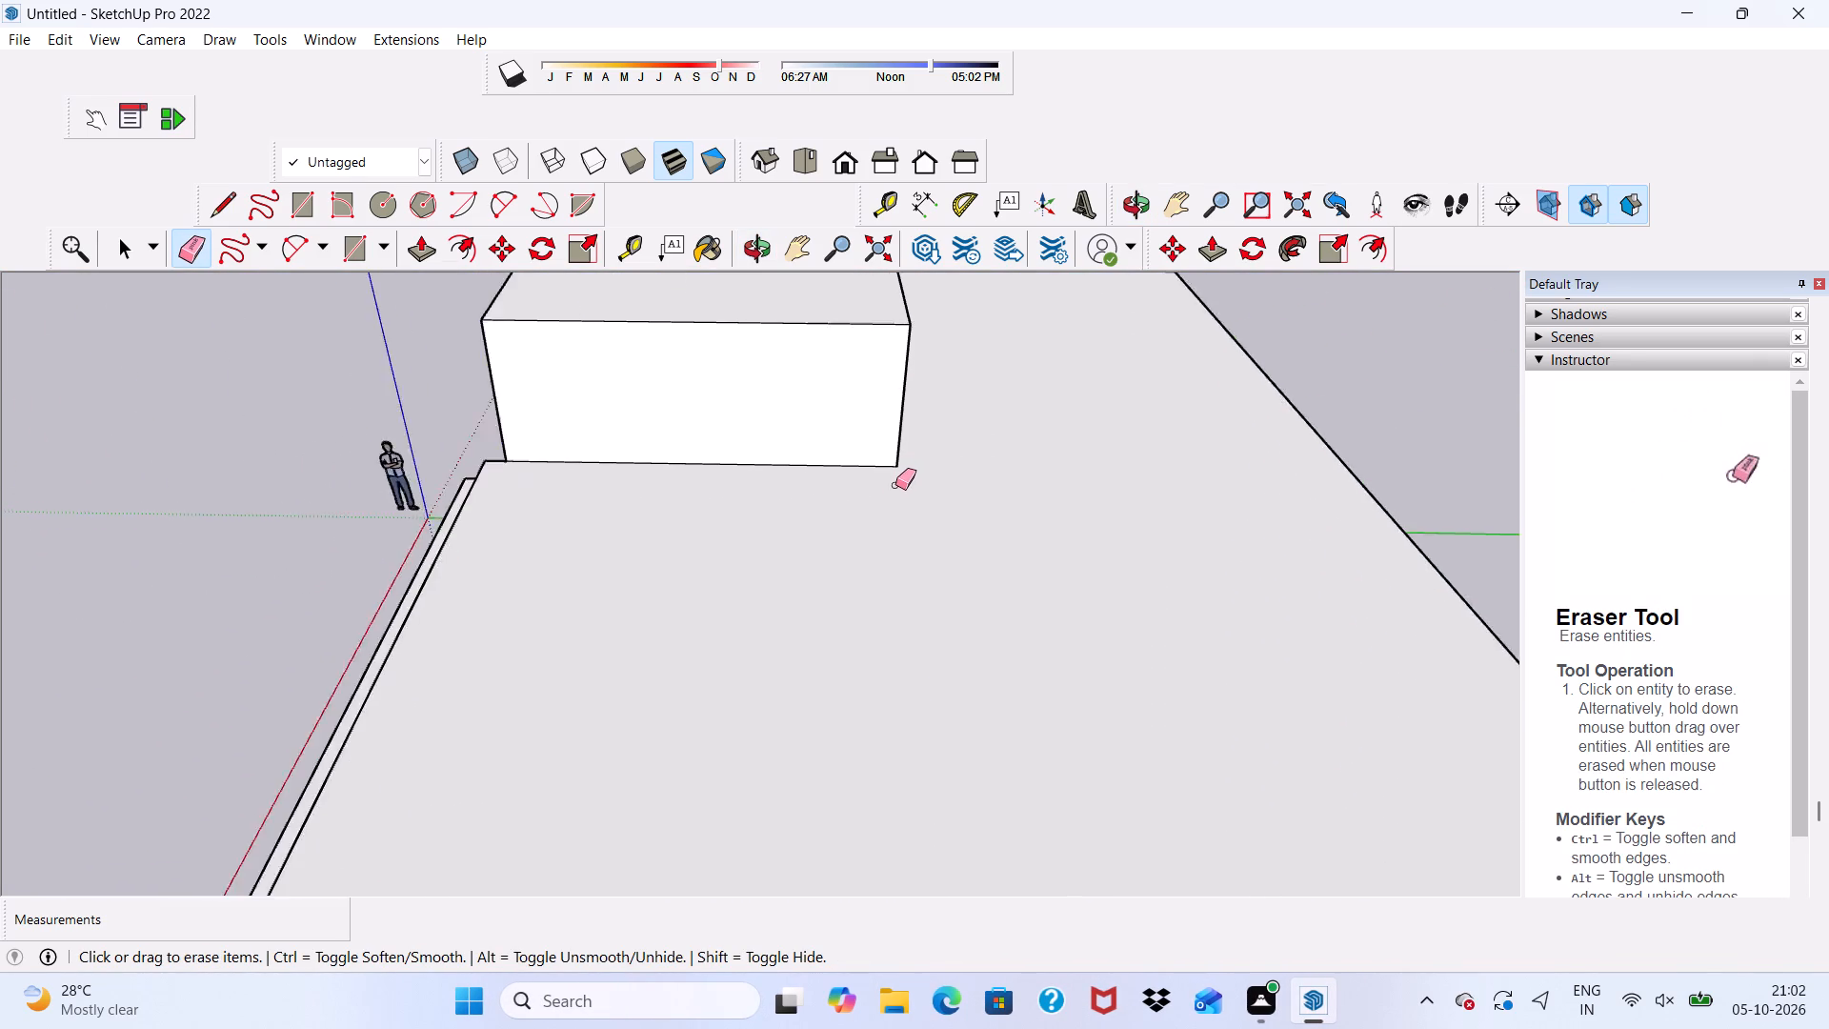
scroll(895, 485, "up", 5)
left_click_drag(914, 464, 896, 484)
scroll(857, 537, "down", 5)
scroll(890, 492, "up", 5)
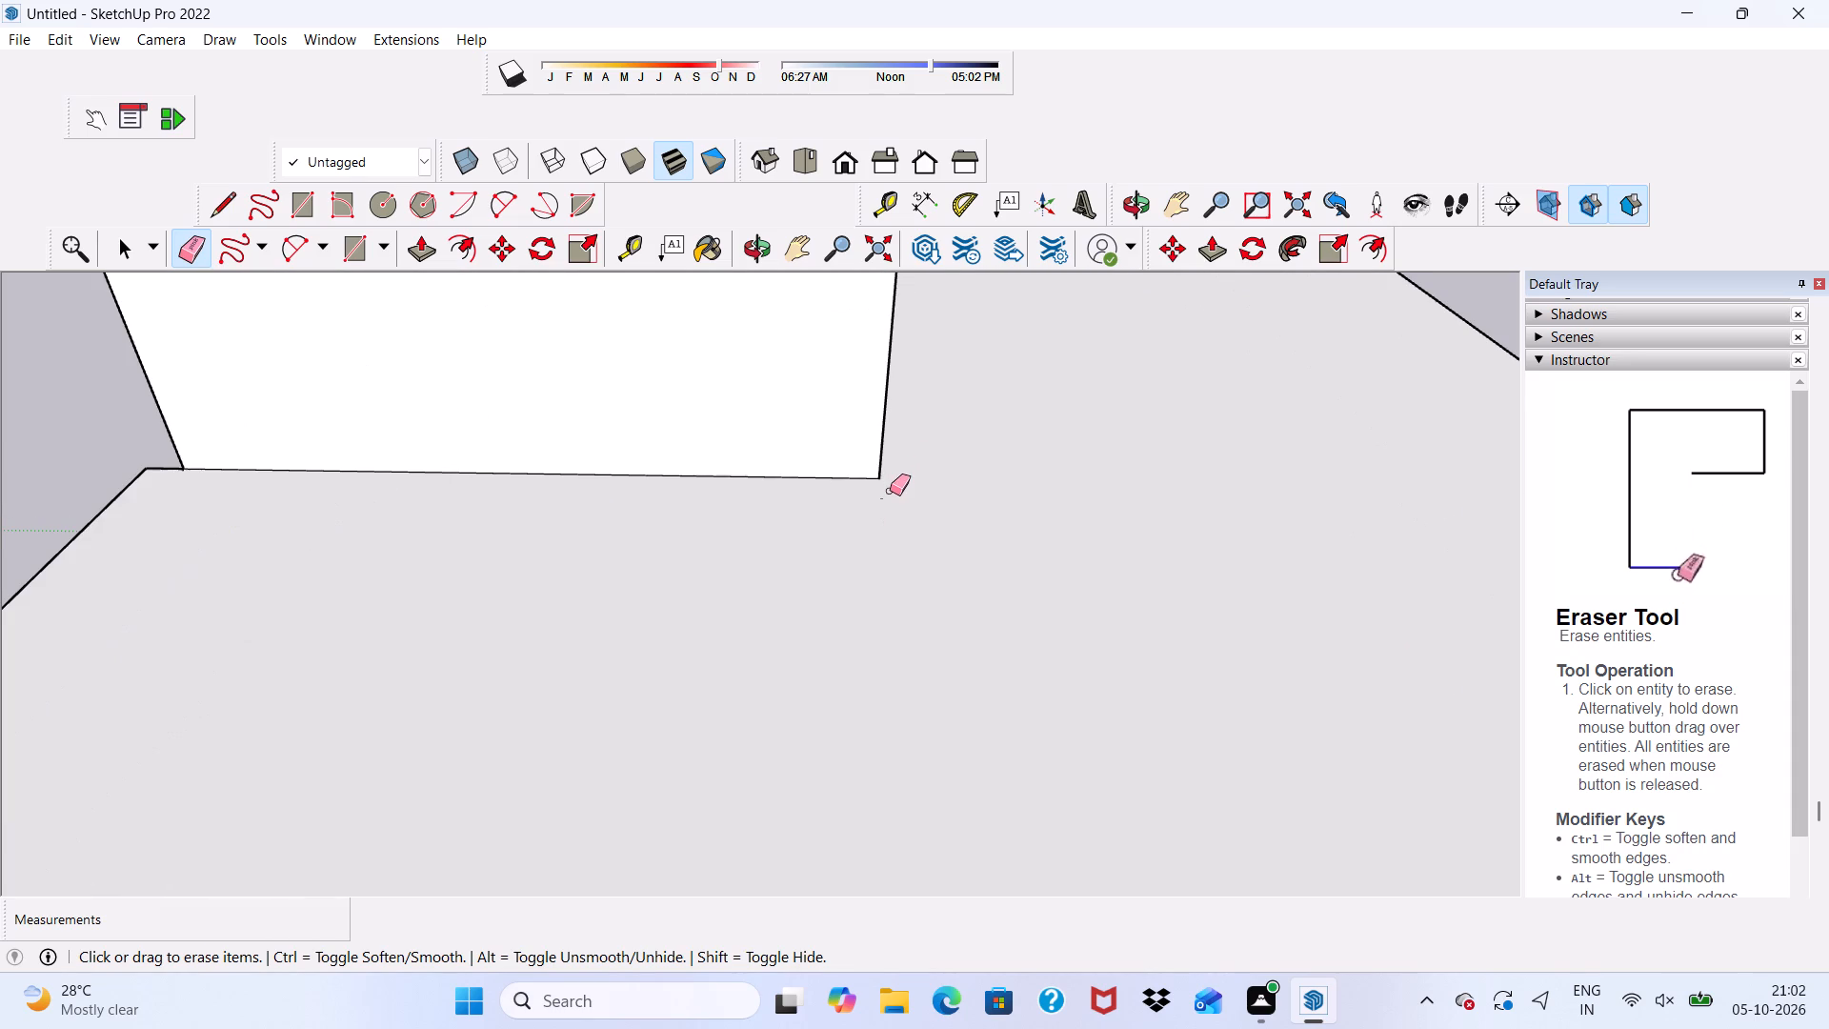
left_click_drag(890, 491, 875, 514)
Examine the whole building from the front for leftover seams and gaps around the balcony beams and roof slab.
scroll(895, 494, "down", 3)
middle_click_drag(883, 511, 1625, 284)
key("space")
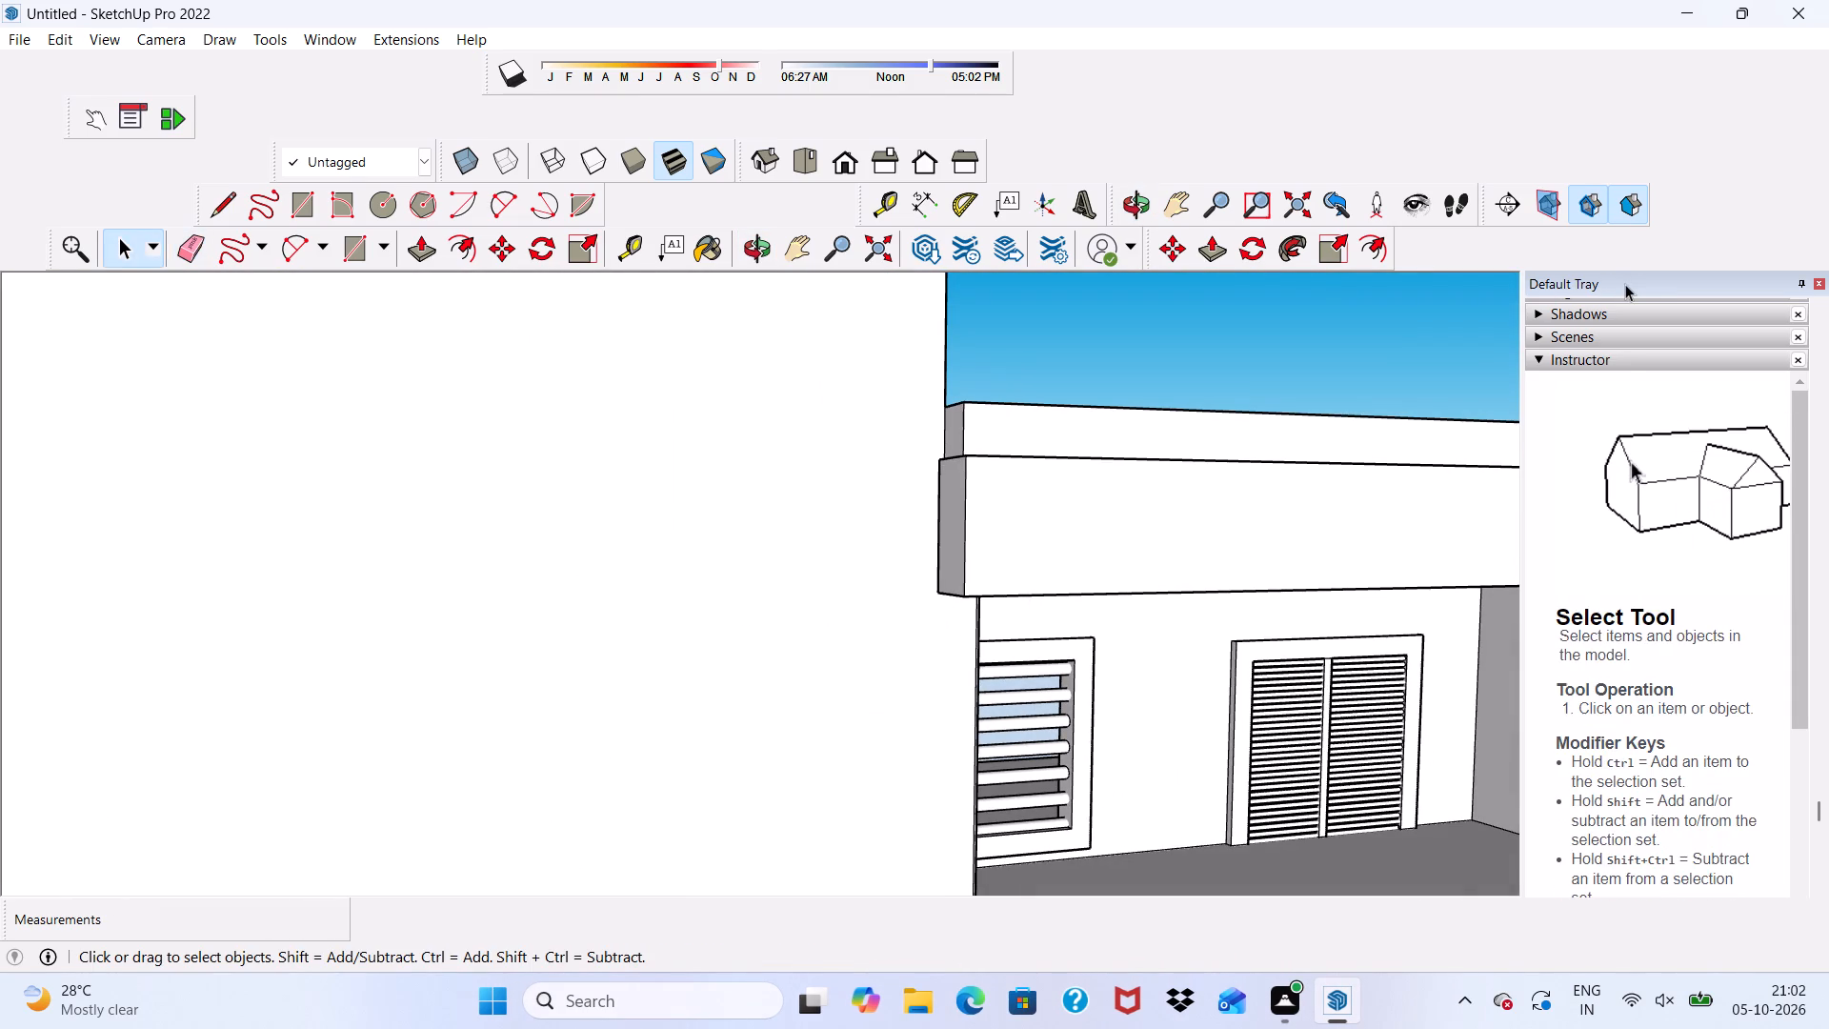
scroll(1625, 284, "down", 20)
scroll(1625, 284, "down", 1)
middle_click_drag(1387, 632, 1387, 631)
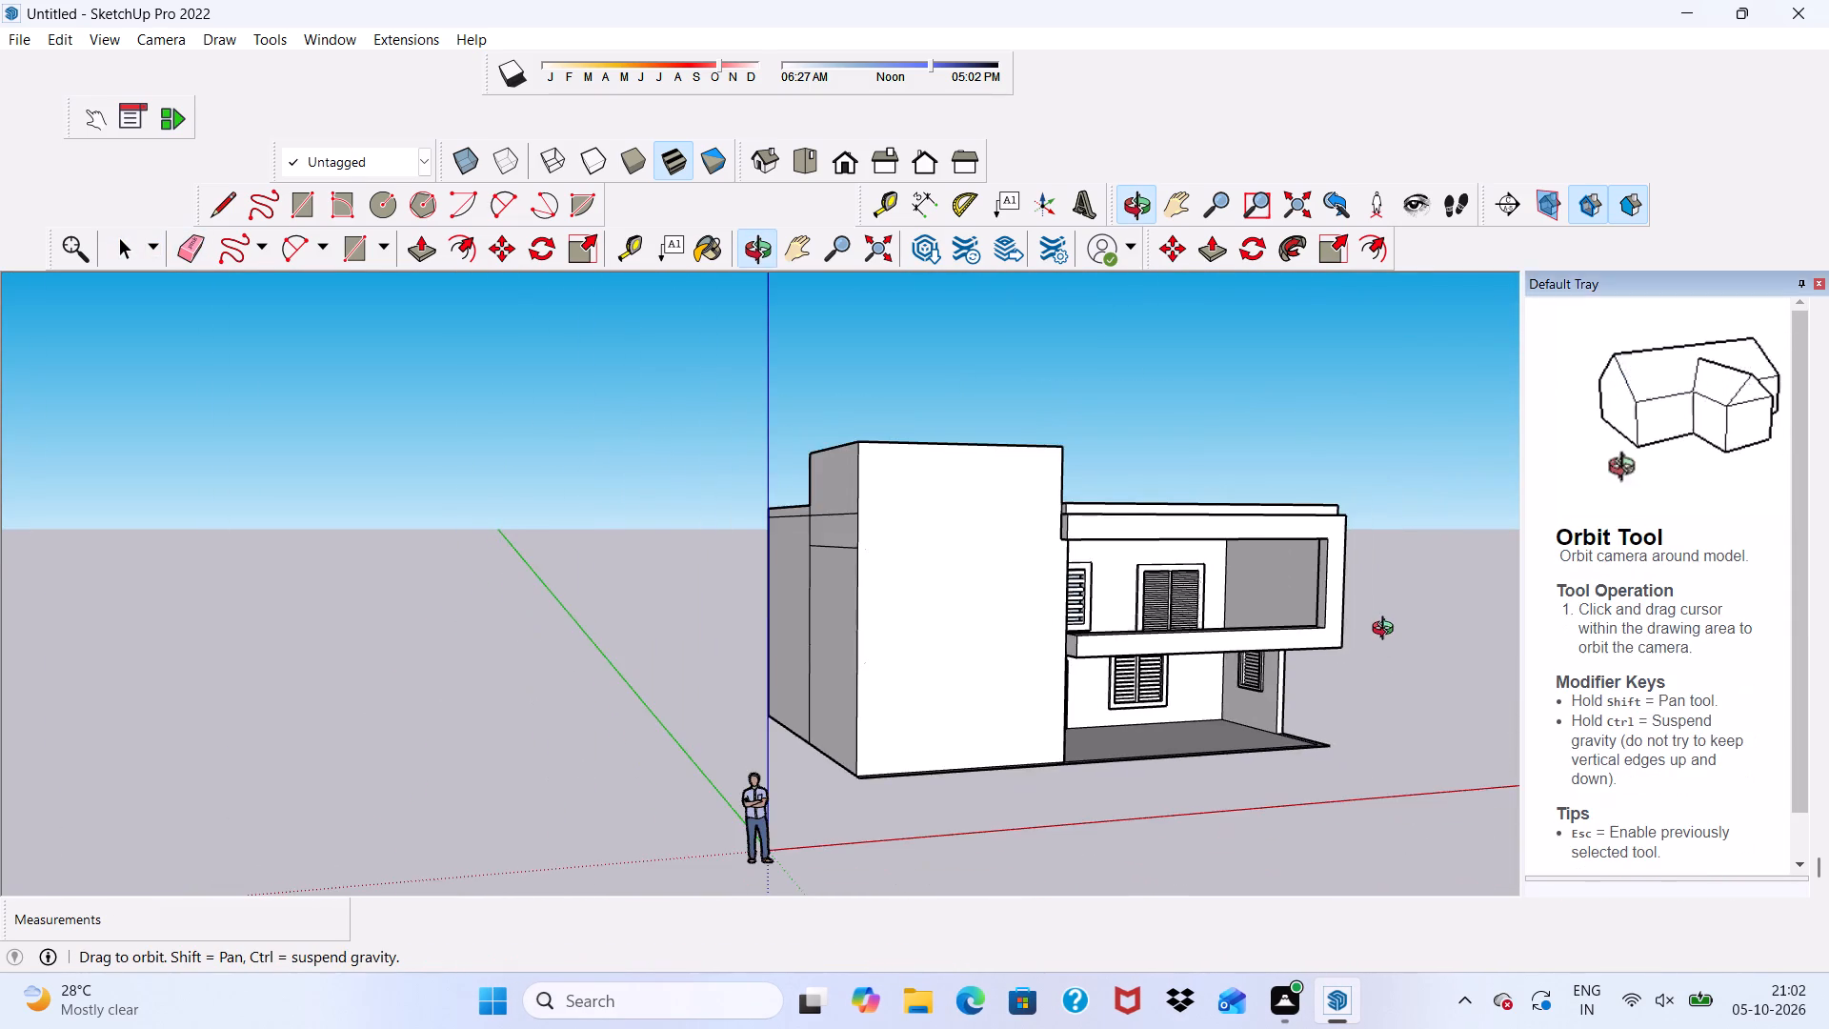
middle_click_drag(1387, 631, 1176, 602)
middle_click(1176, 602)
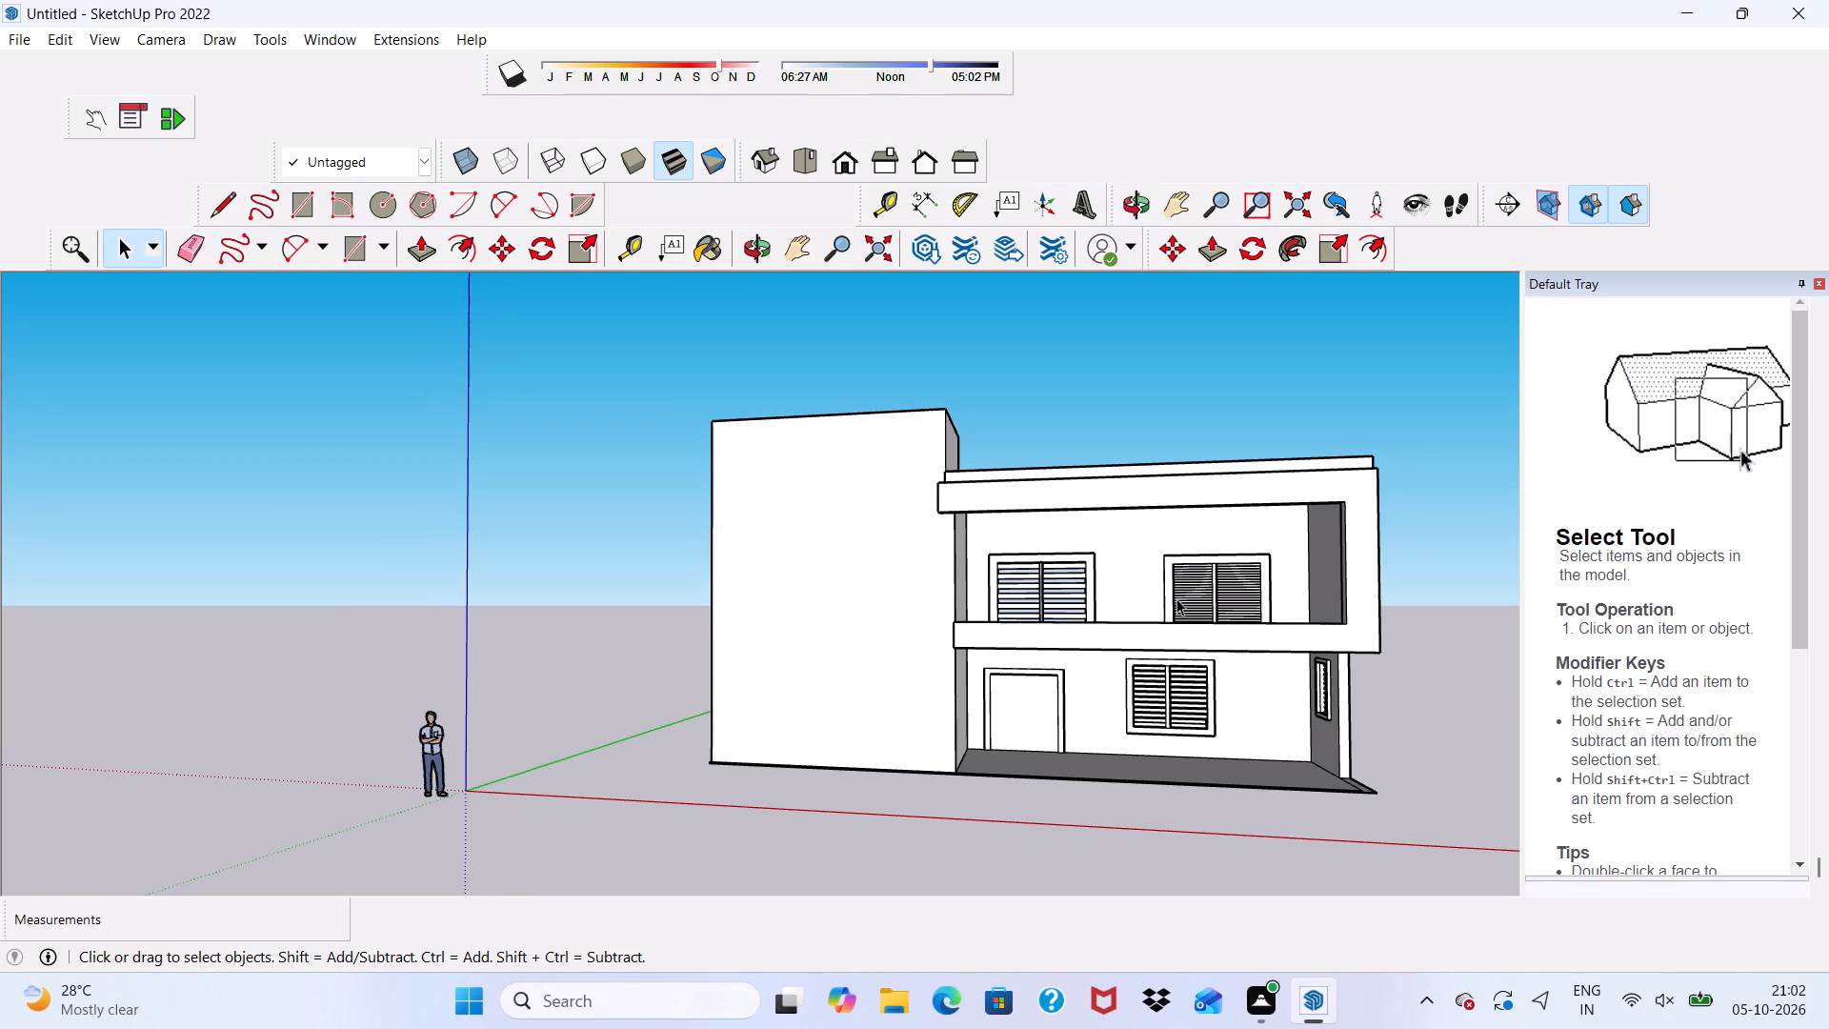
scroll(1176, 598, "up", 4)
scroll(1176, 598, "down", 4)
scroll(1122, 609, "up", 4)
scroll(1122, 601, "down", 5)
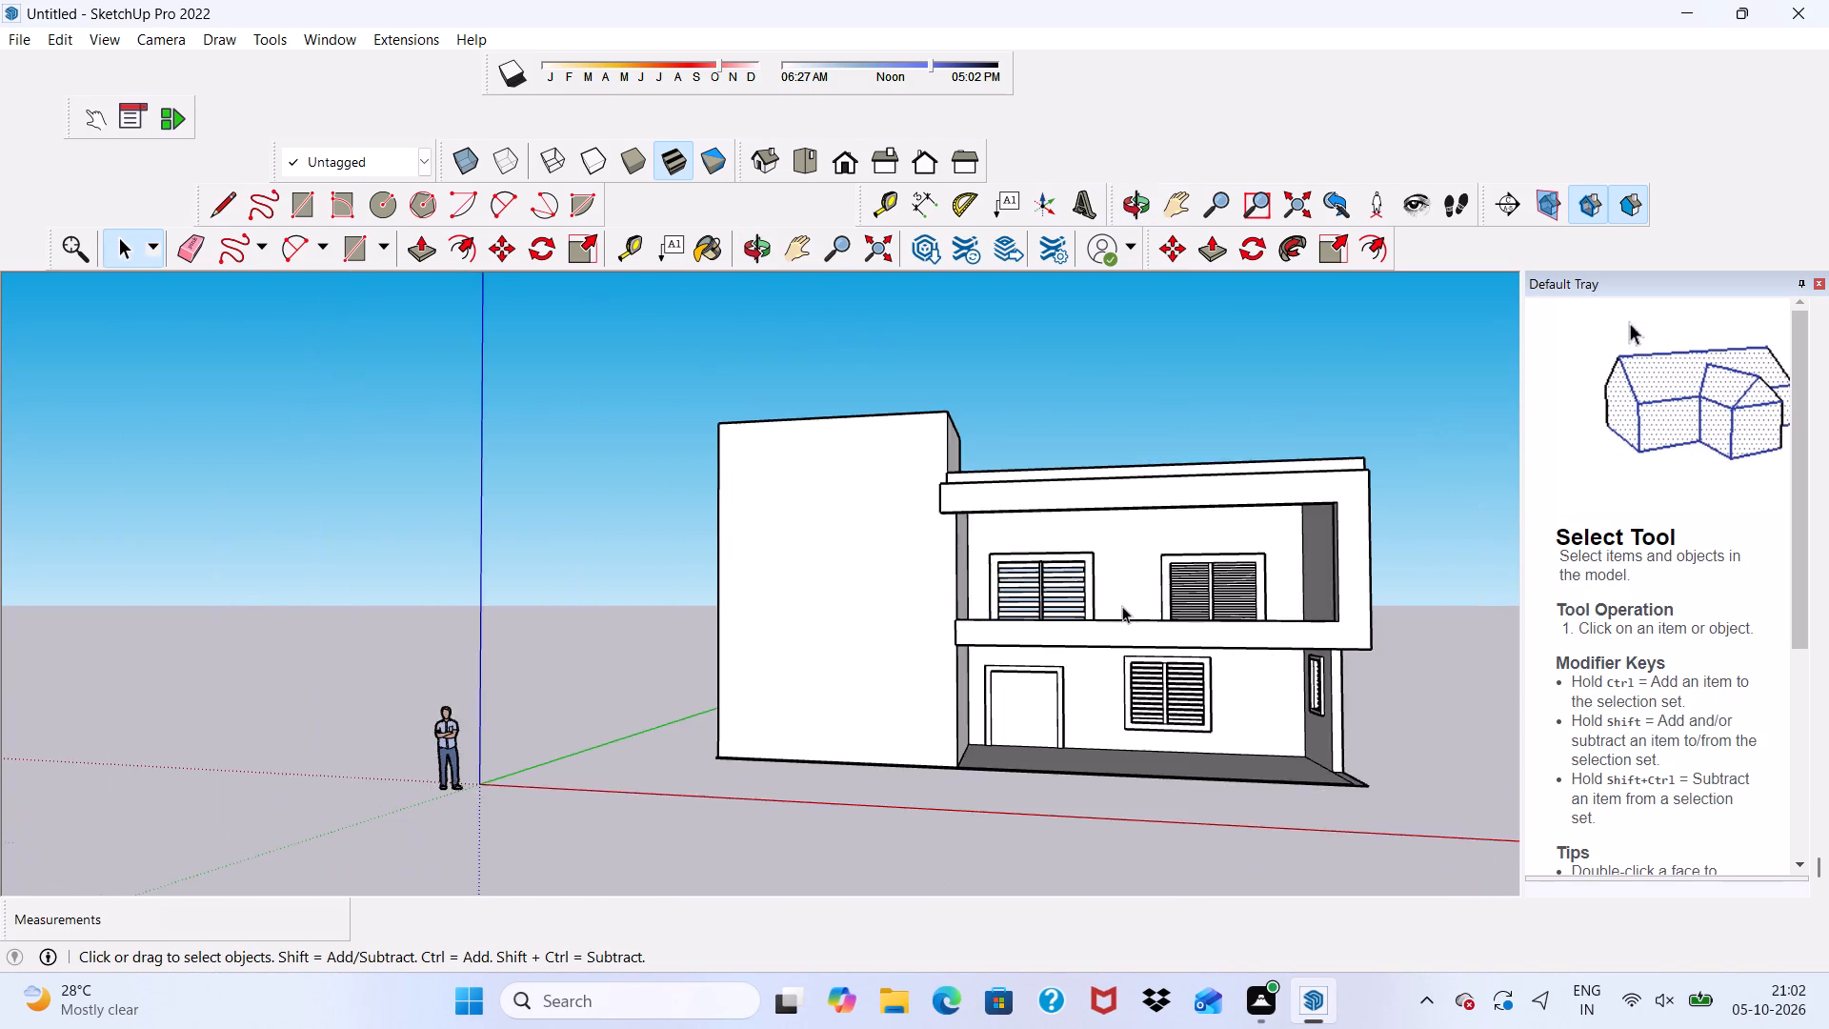
scroll(1122, 605, "down", 1)
scroll(1326, 639, "up", 1)
scroll(1317, 644, "down", 1)
scroll(1316, 649, "up", 1)
scroll(1312, 654, "down", 5)
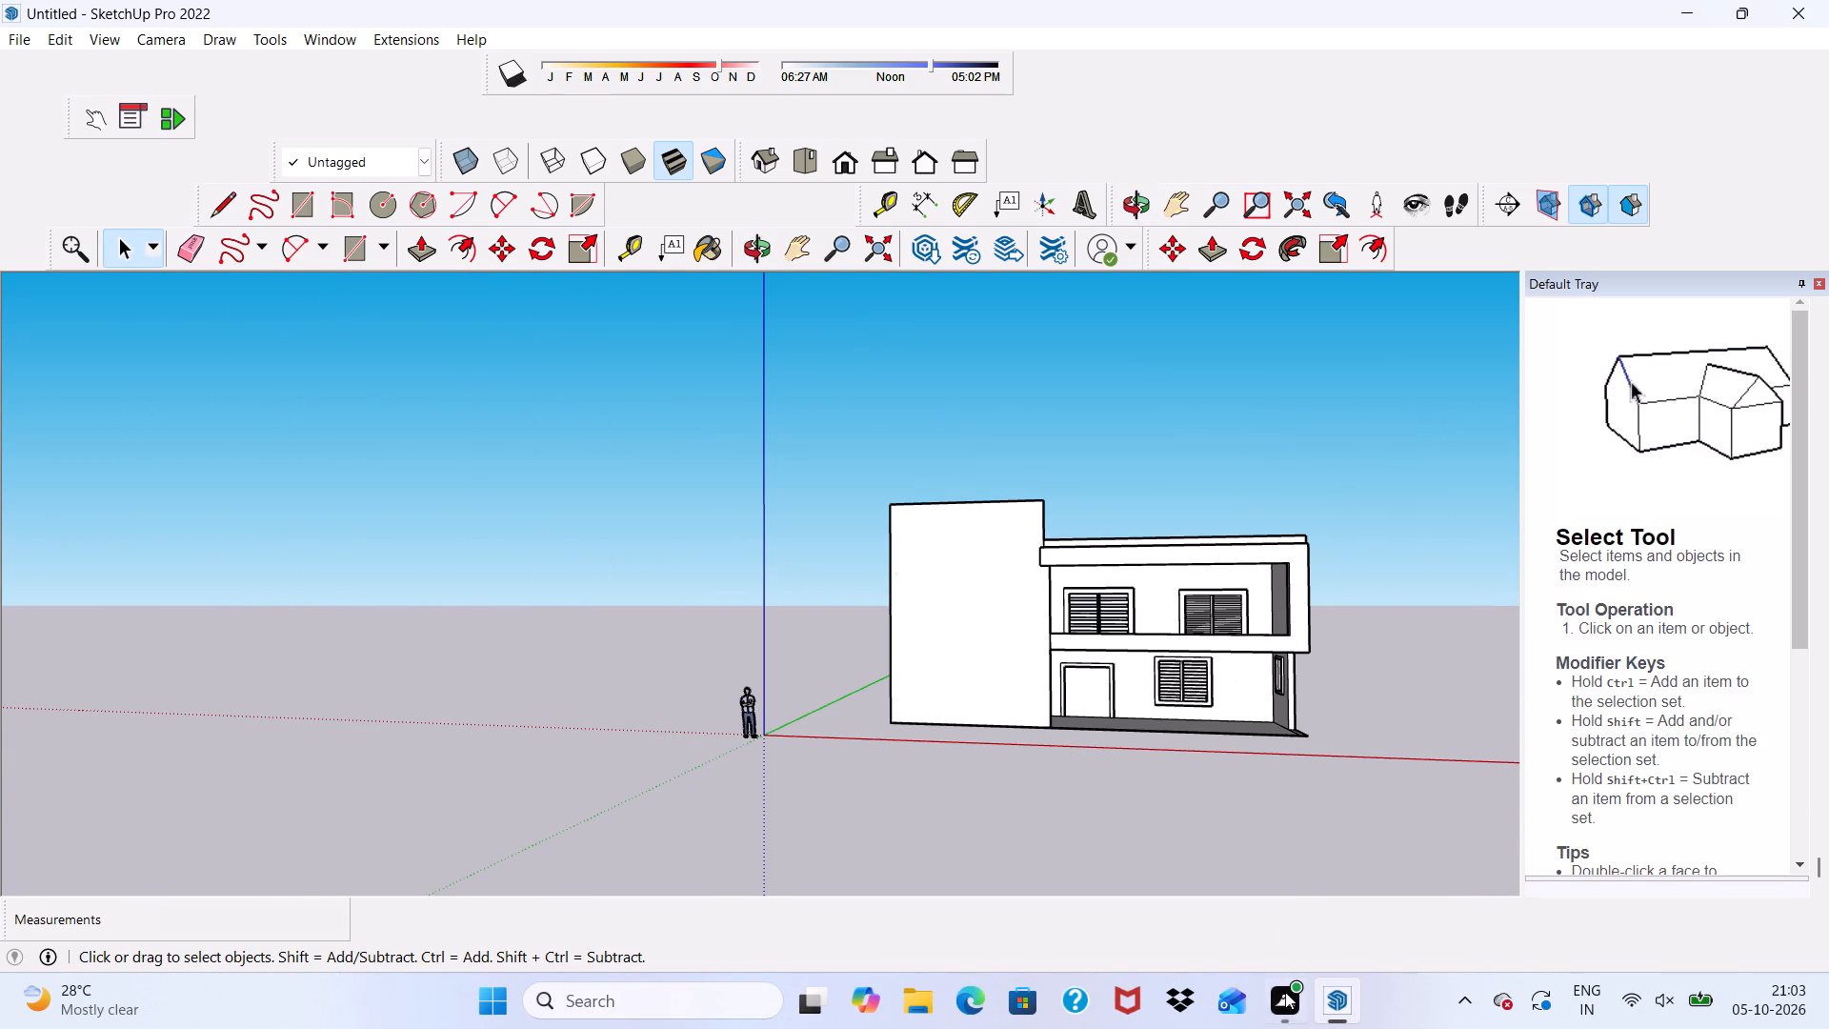
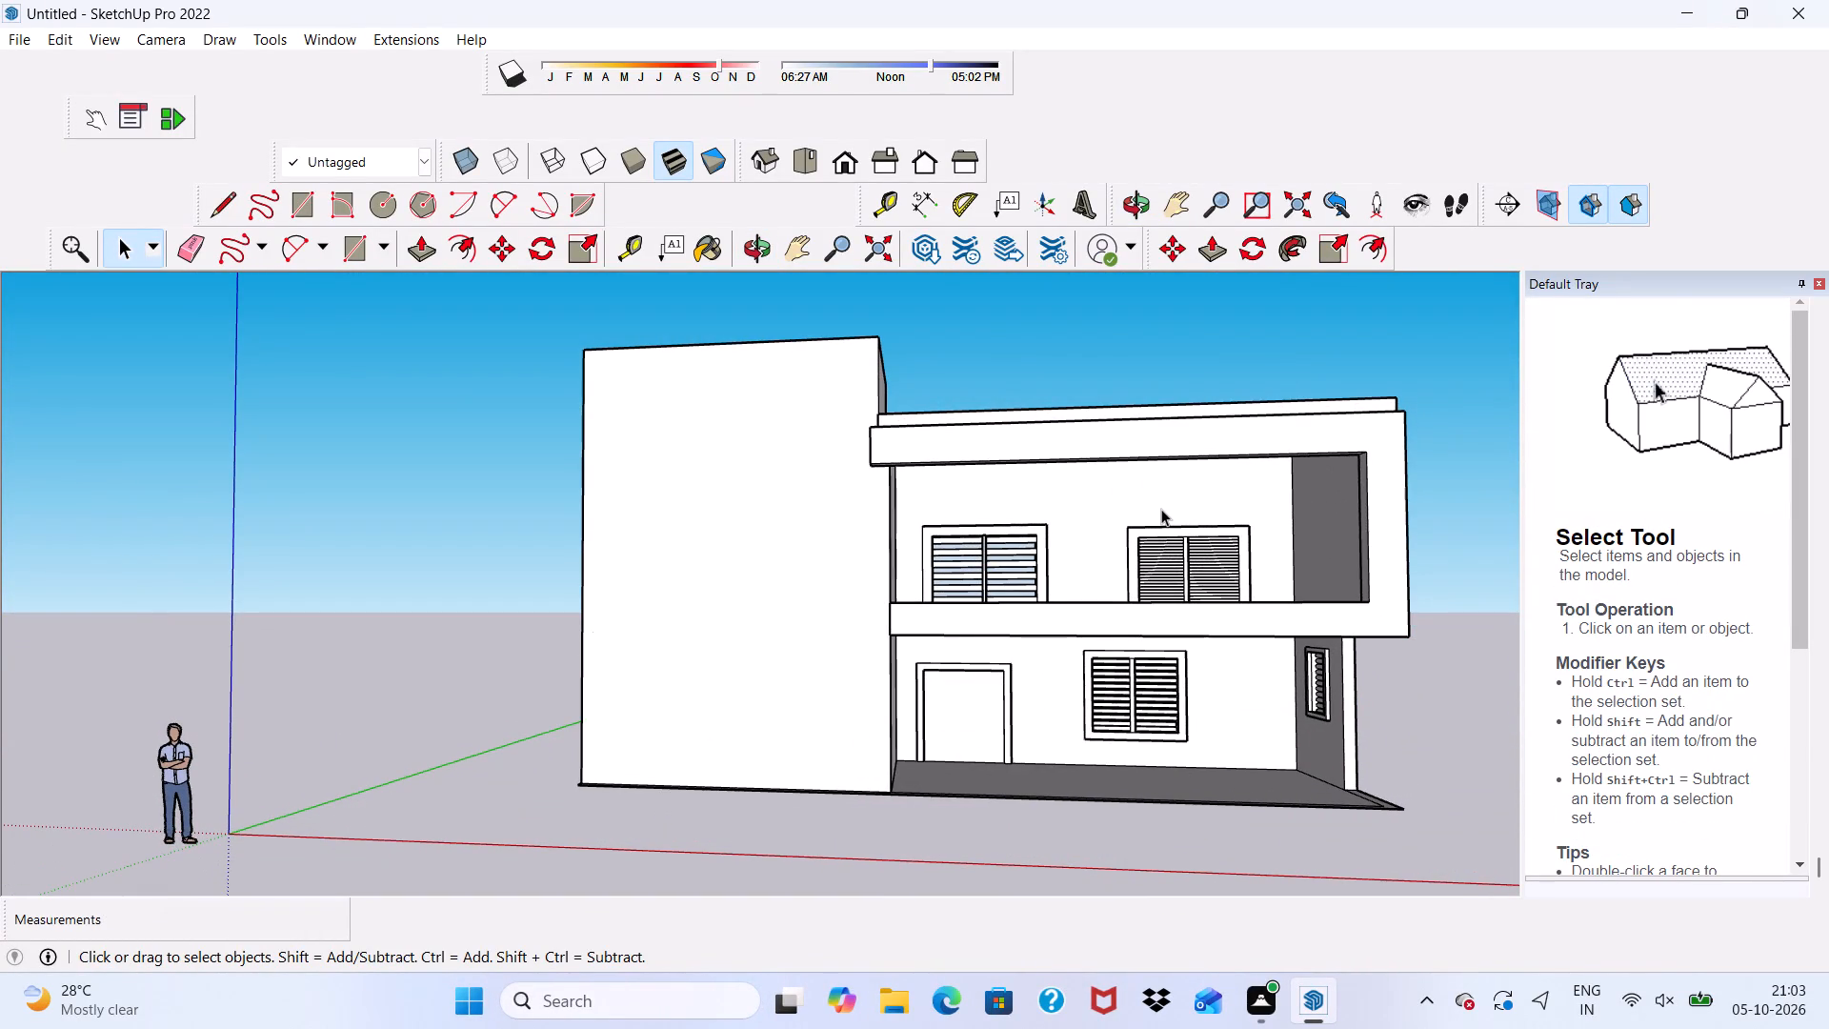
Erase the leftover dividing lines on the side wall of the tower block so the wall is one clean face.
scroll(1161, 509, "up", 3)
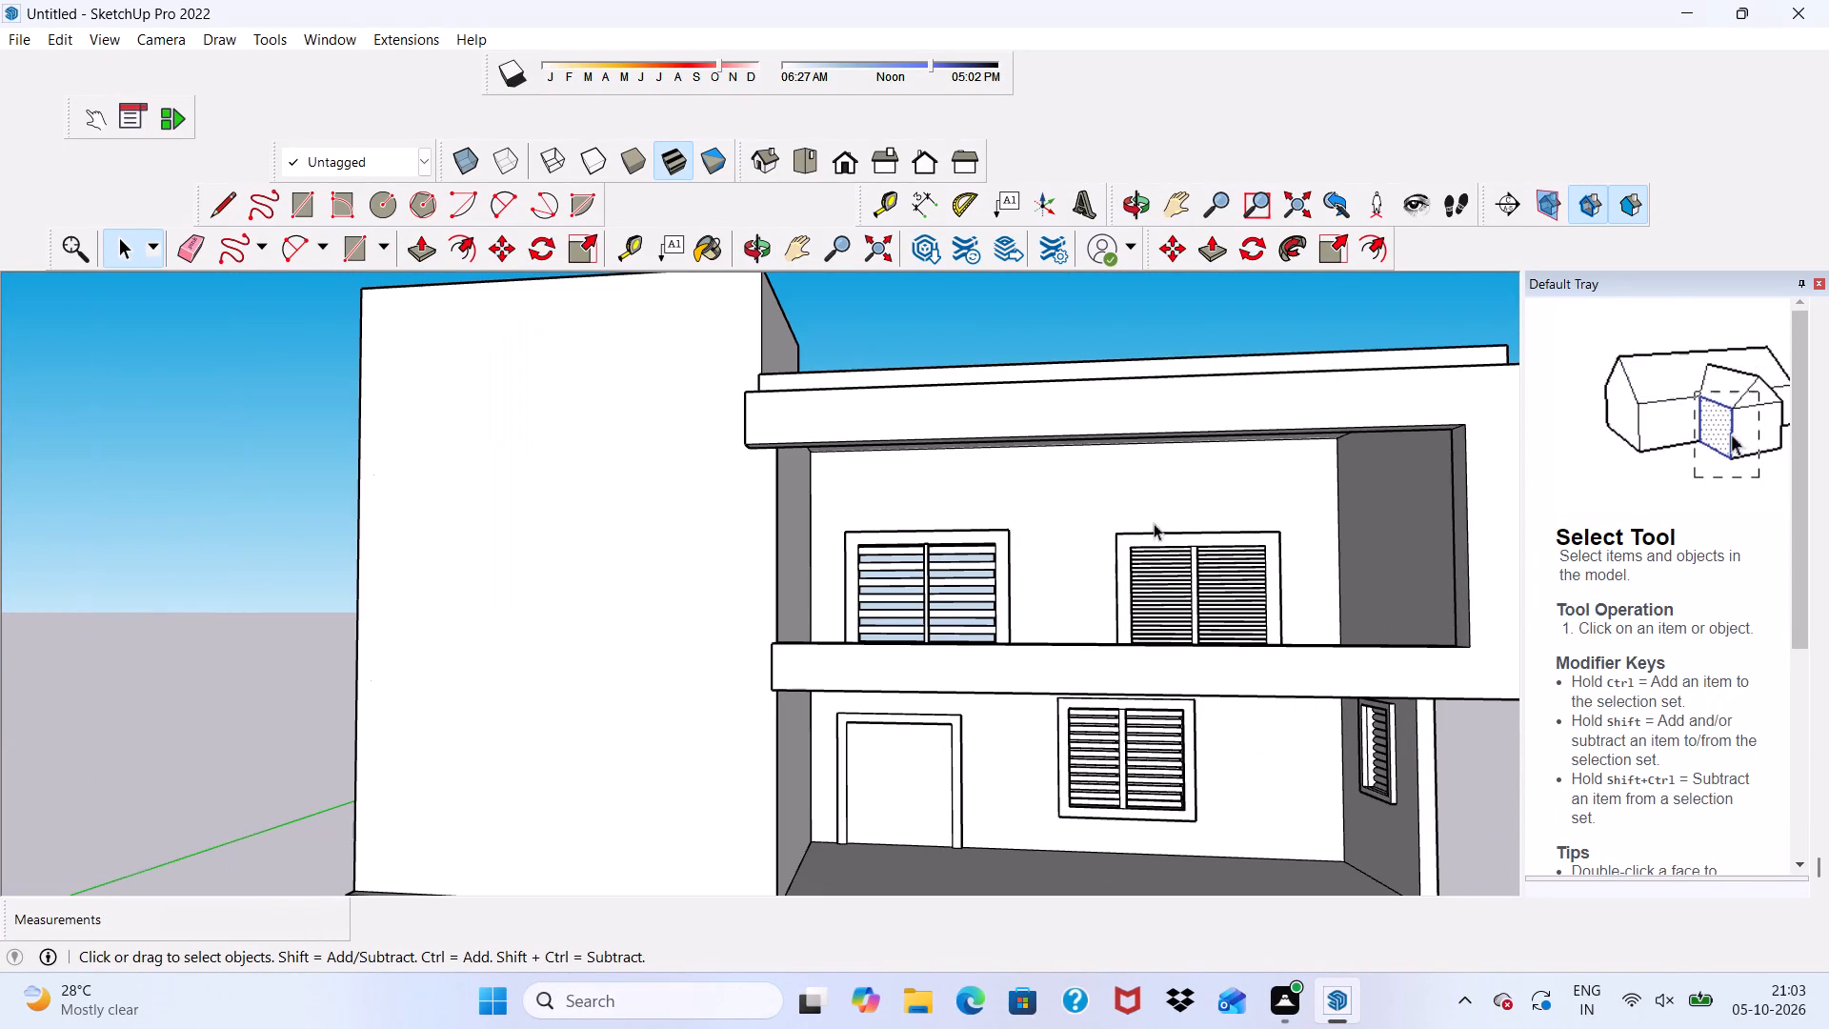
scroll(1147, 532, "down", 4)
scroll(872, 533, "up", 5)
scroll(872, 531, "down", 7)
middle_click_drag(872, 531, 1089, 536)
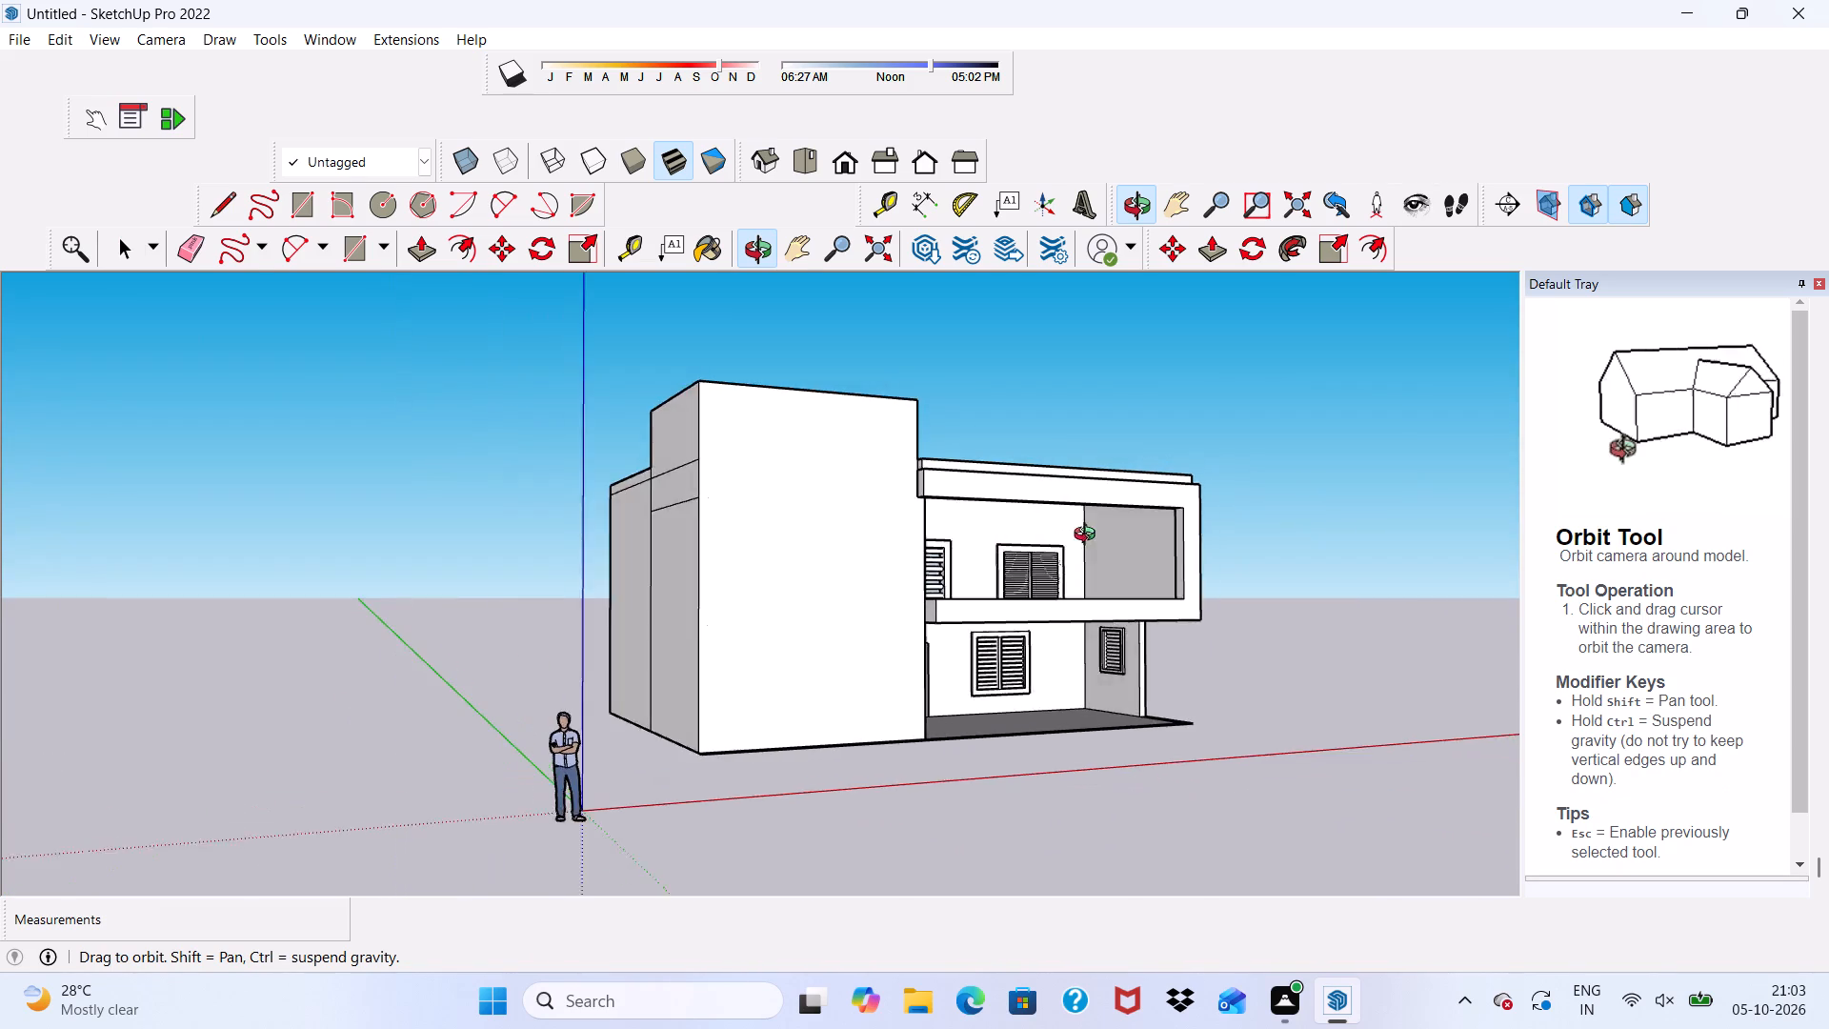
middle_click_drag(1089, 536, 1131, 579)
scroll(706, 558, "up", 4)
scroll(658, 472, "up", 5)
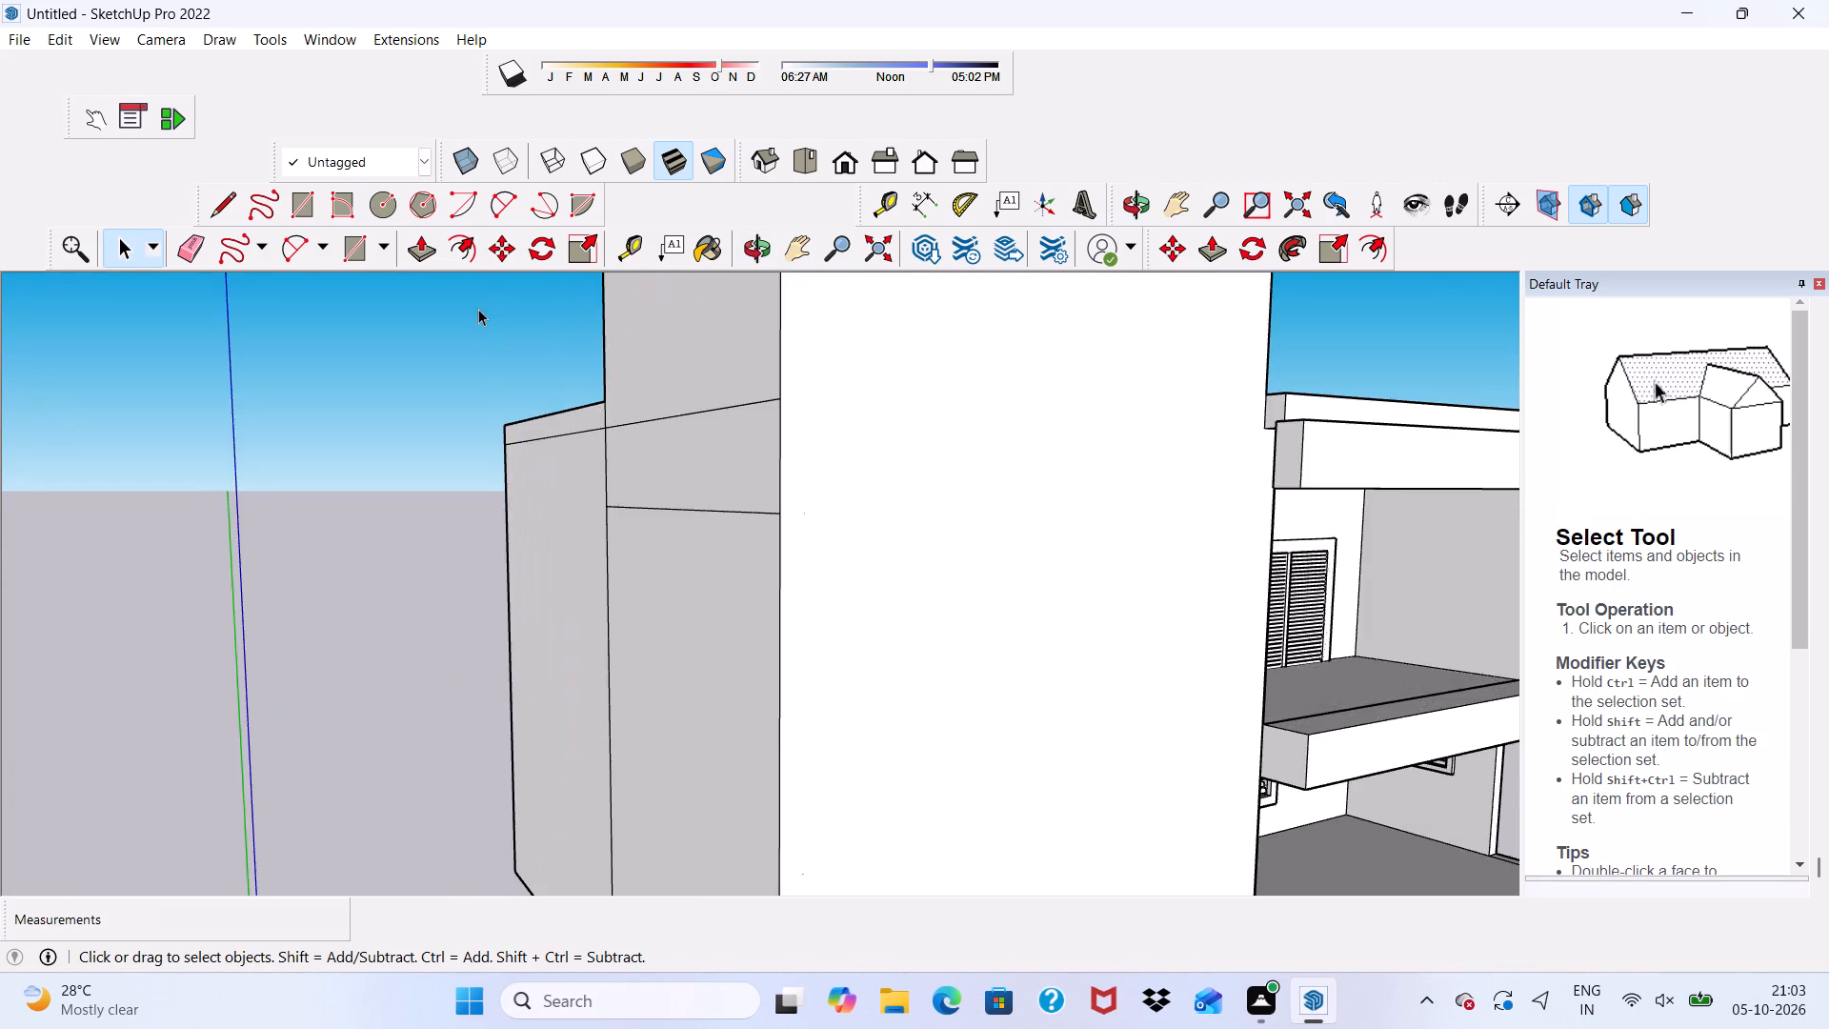
scroll(463, 295, "up", 3)
left_click(197, 248)
scroll(608, 582, "up", 3)
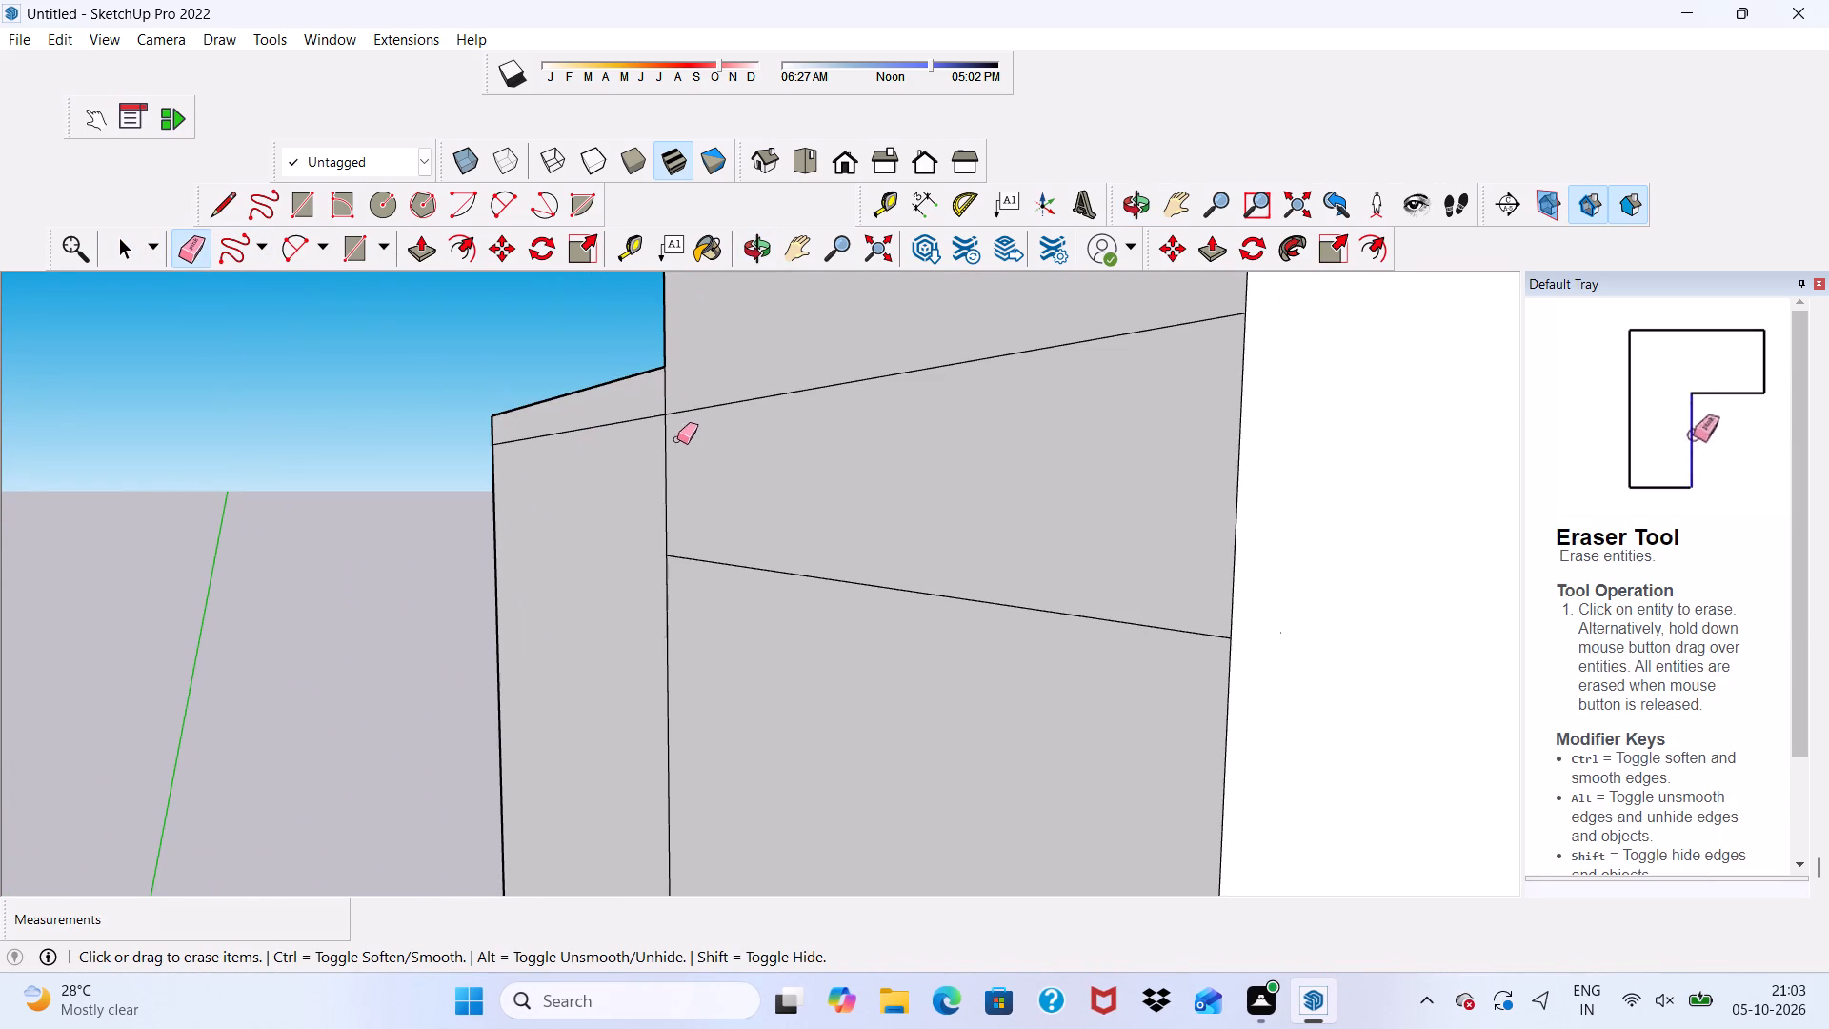
left_click_drag(683, 404, 660, 473)
left_click(637, 418)
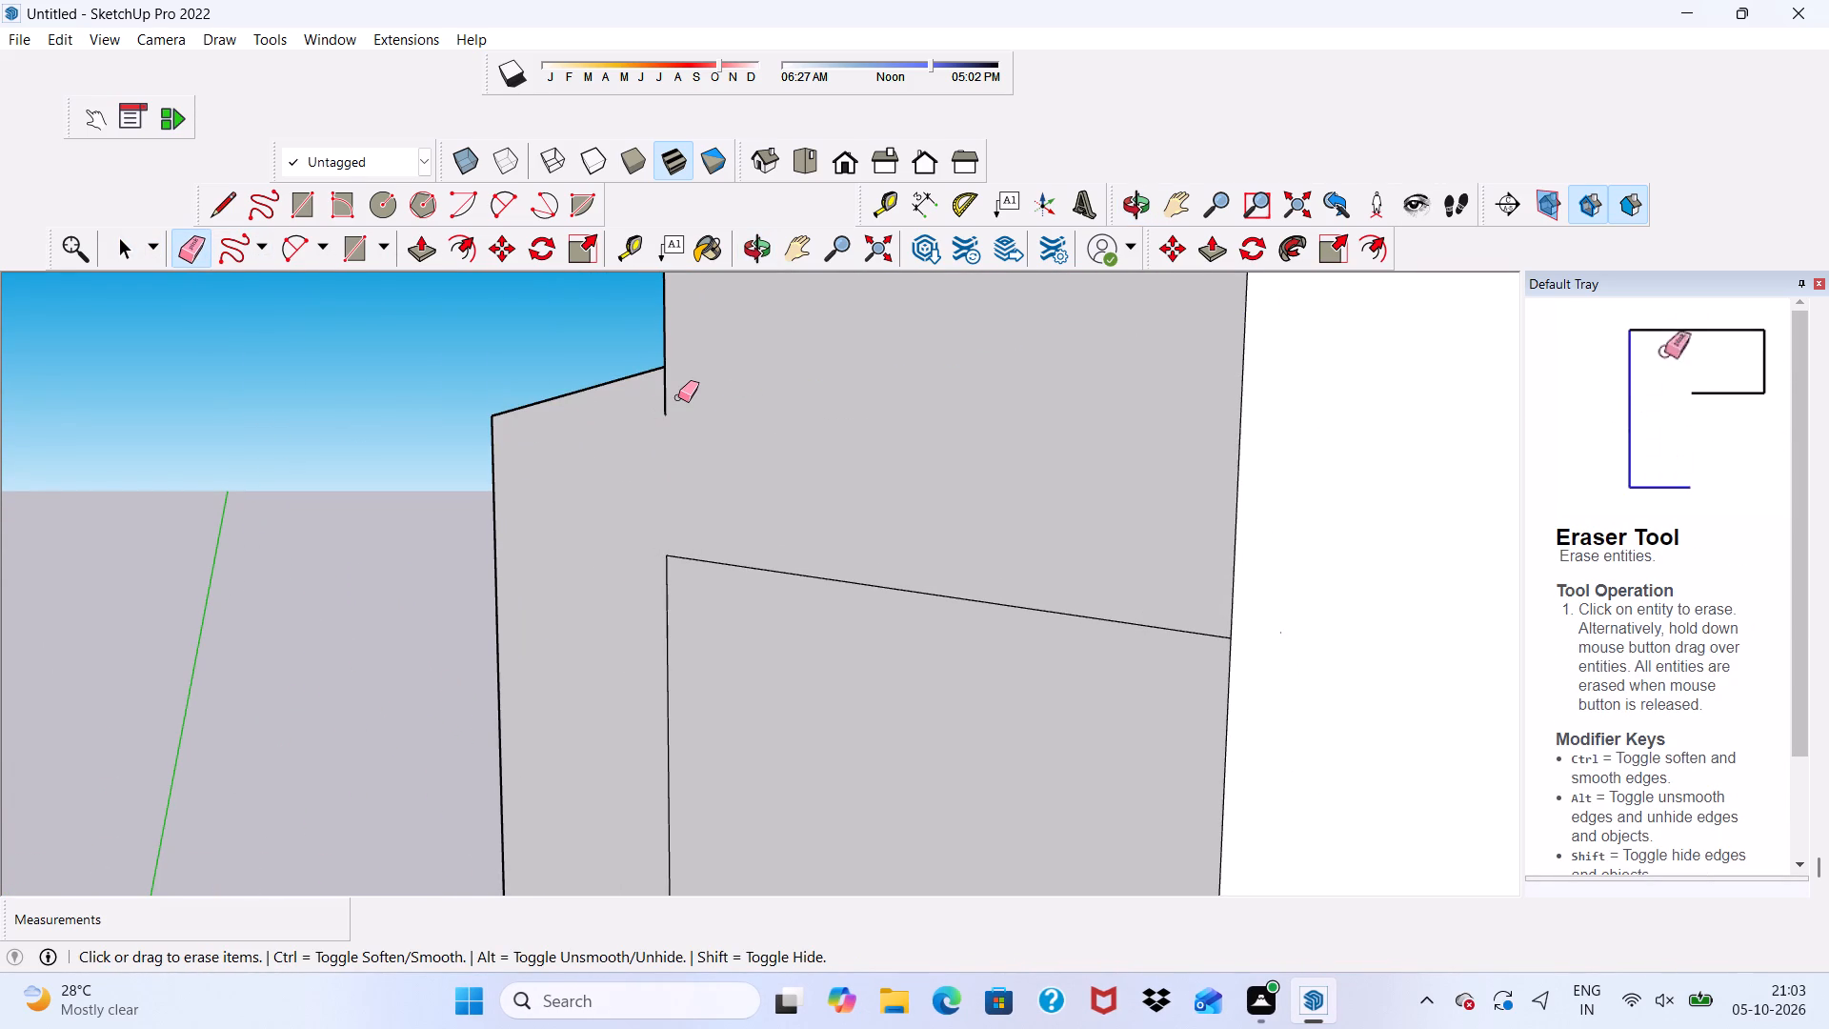
left_click(663, 400)
left_click_drag(680, 540, 687, 600)
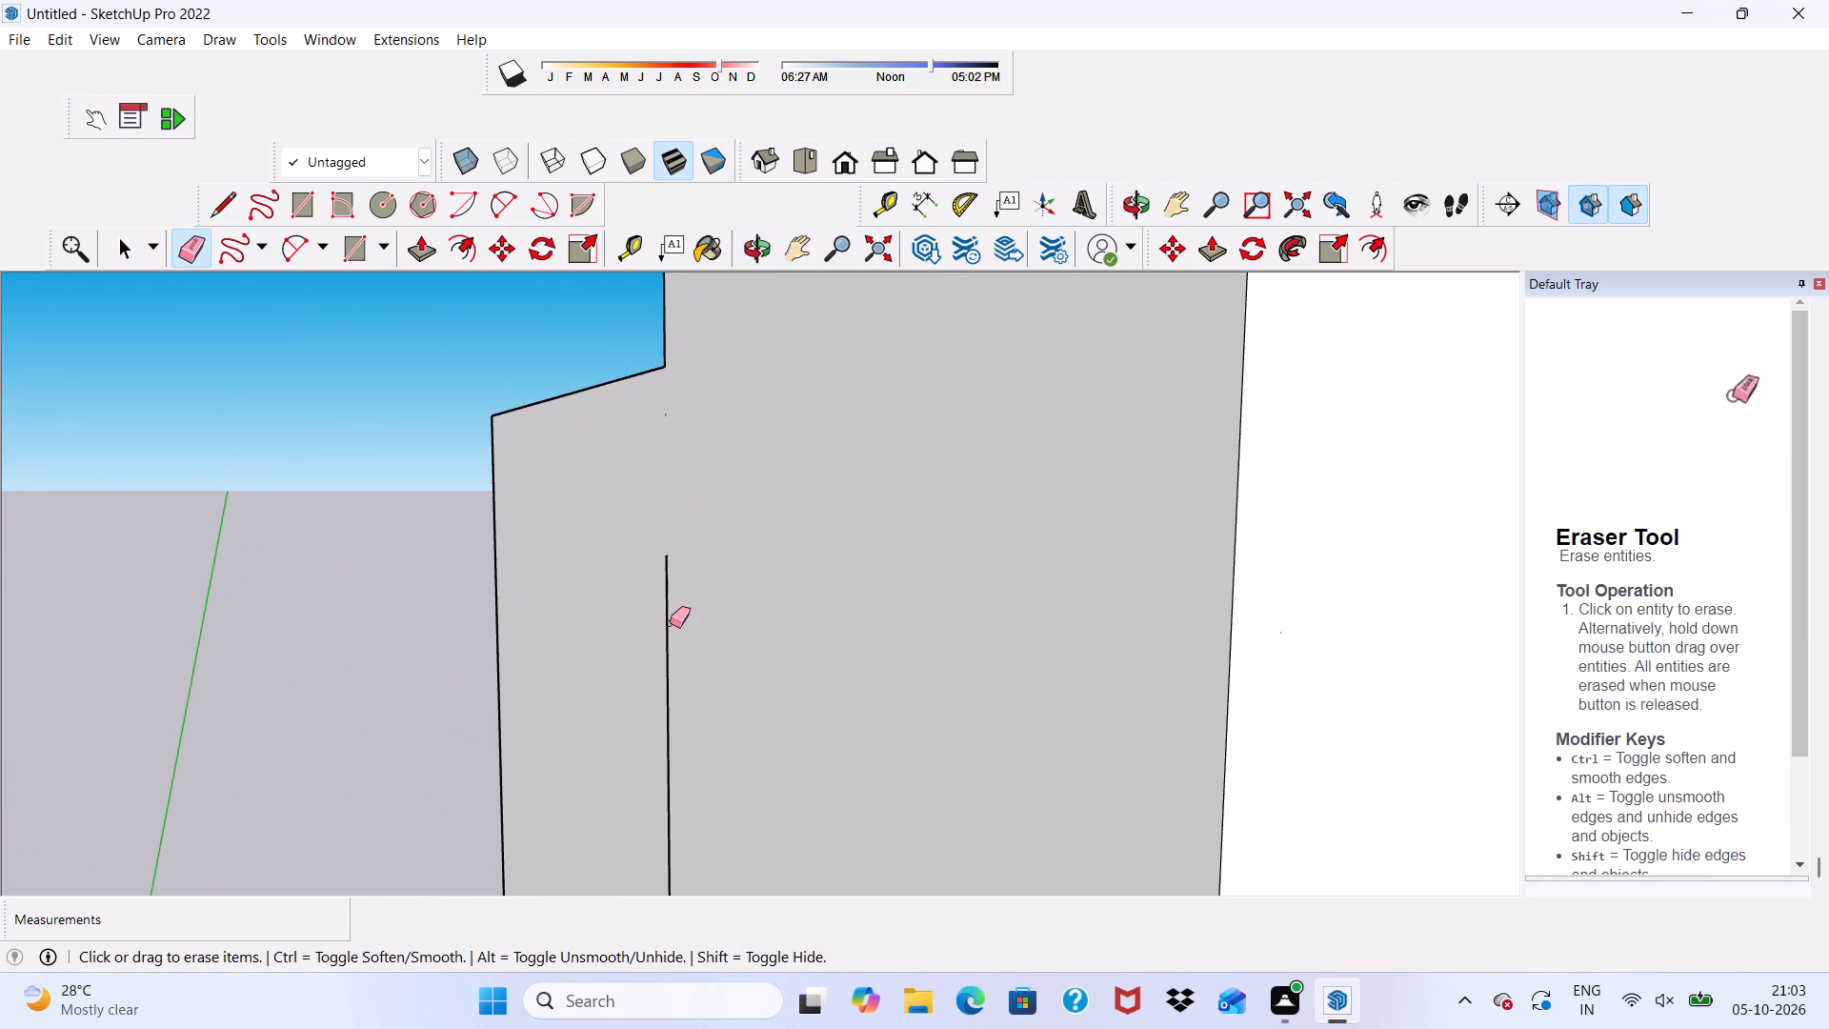
left_click(670, 623)
scroll(615, 626, "down", 5)
scroll(615, 629, "up", 3)
scroll(659, 550, "down", 9)
scroll(592, 904, "up", 9)
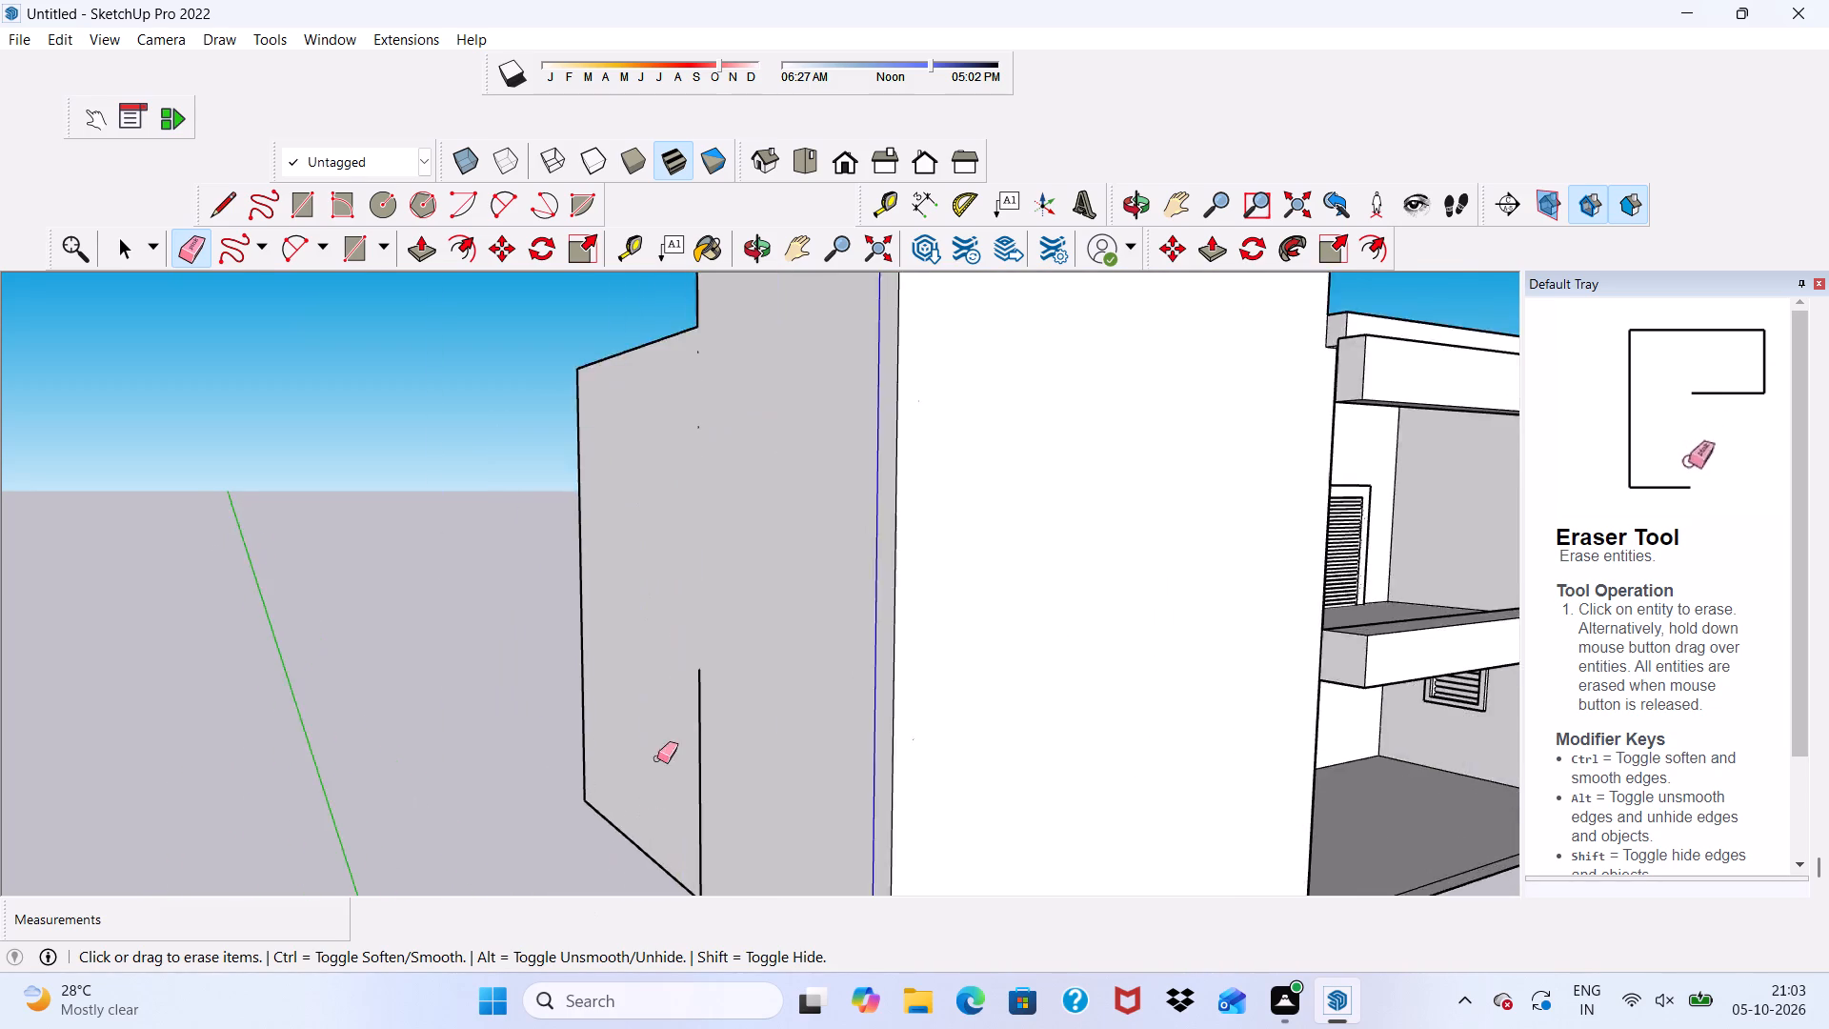
scroll(657, 758, "up", 5)
left_click_drag(747, 714, 706, 762)
scroll(693, 772, "down", 10)
scroll(762, 621, "up", 1)
scroll(762, 623, "down", 3)
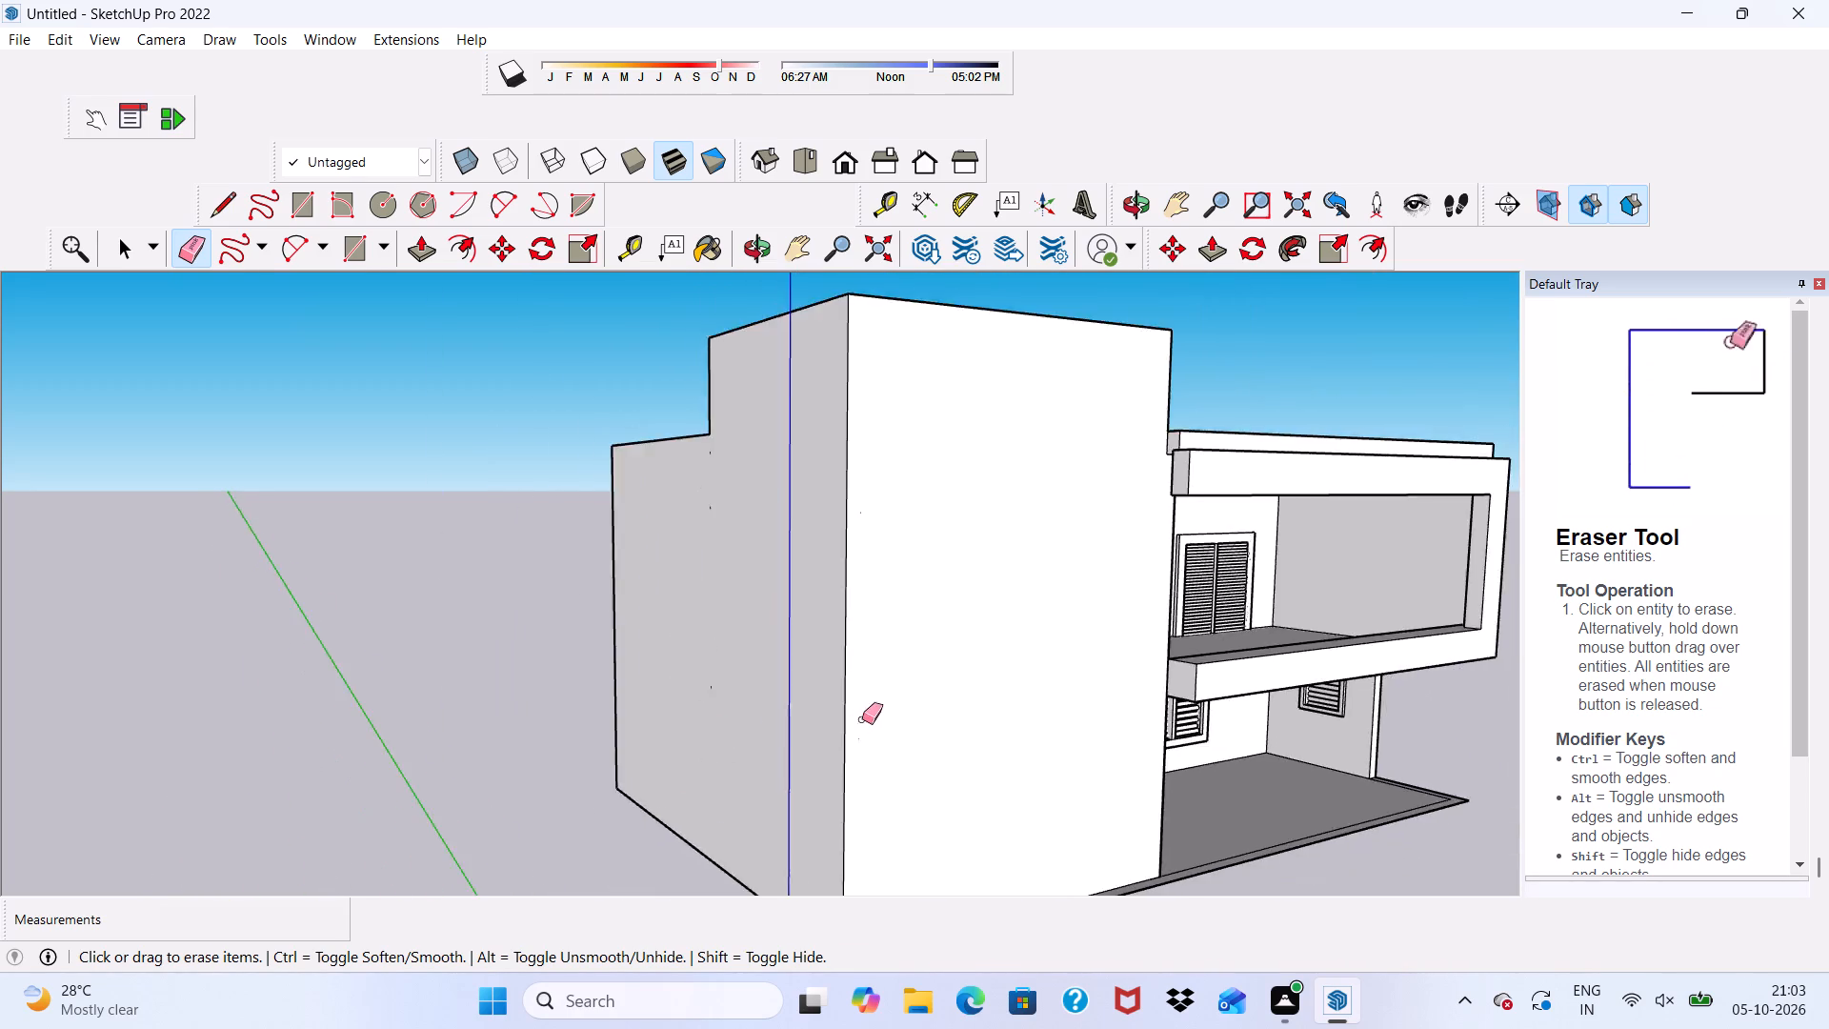
scroll(862, 719, "down", 4)
middle_click_drag(867, 691, 685, 643)
scroll(1031, 636, "up", 2)
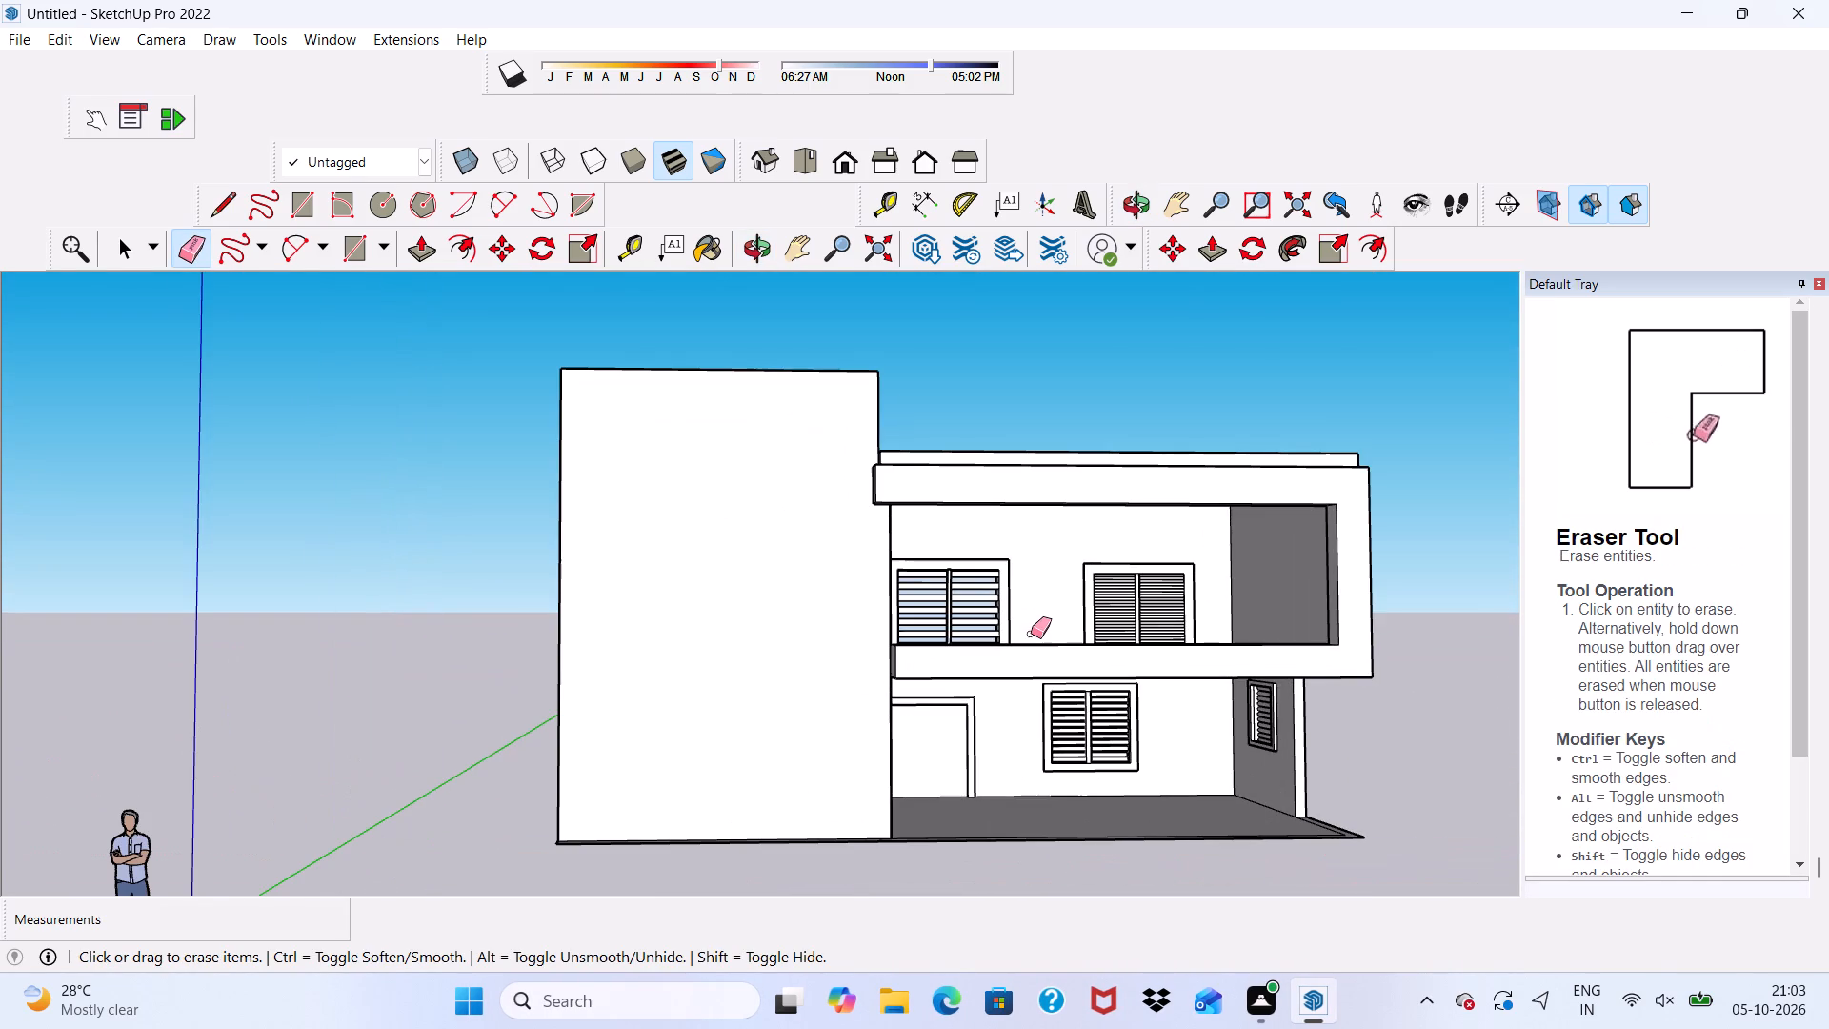
key("space")
Push/Pull the narrow front end face of the ground-floor side wall about 6' 2 7/8" out to the plinth's front edge.
scroll(1028, 653, "up", 5)
middle_click_drag(793, 500, 874, 570)
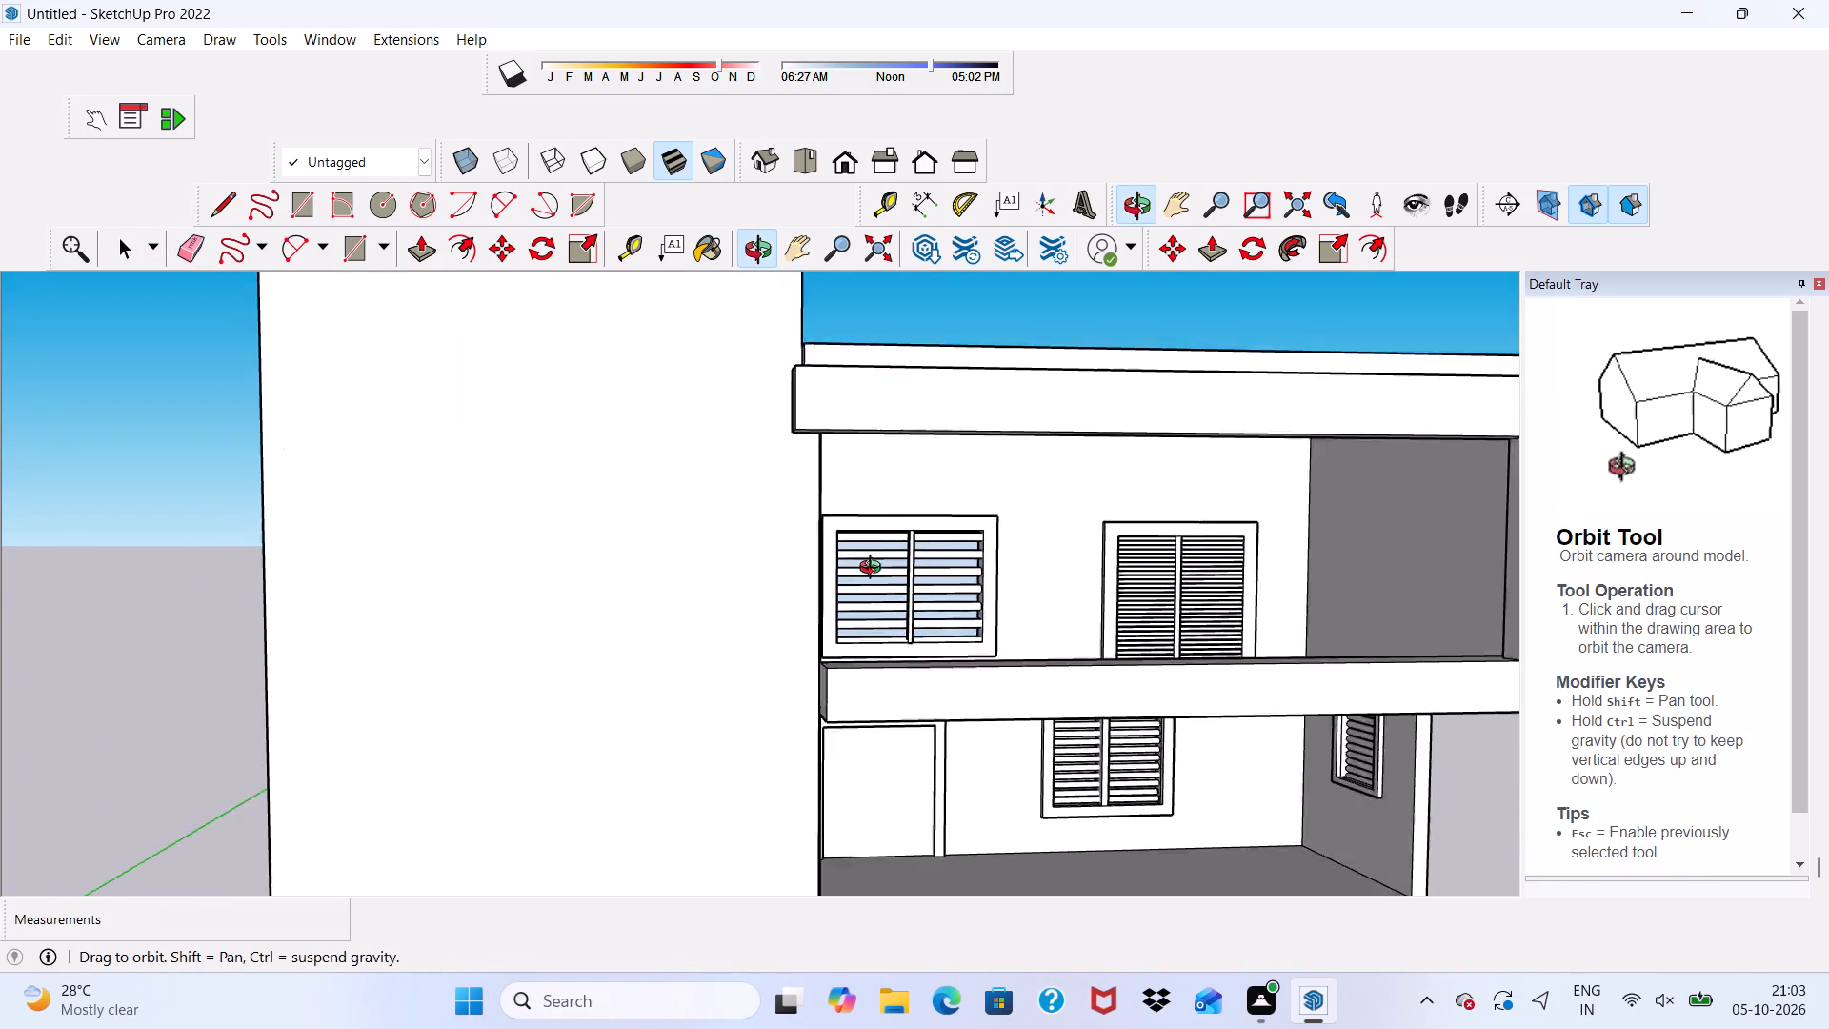
middle_click_drag(874, 570, 762, 532)
scroll(773, 625, "down", 4)
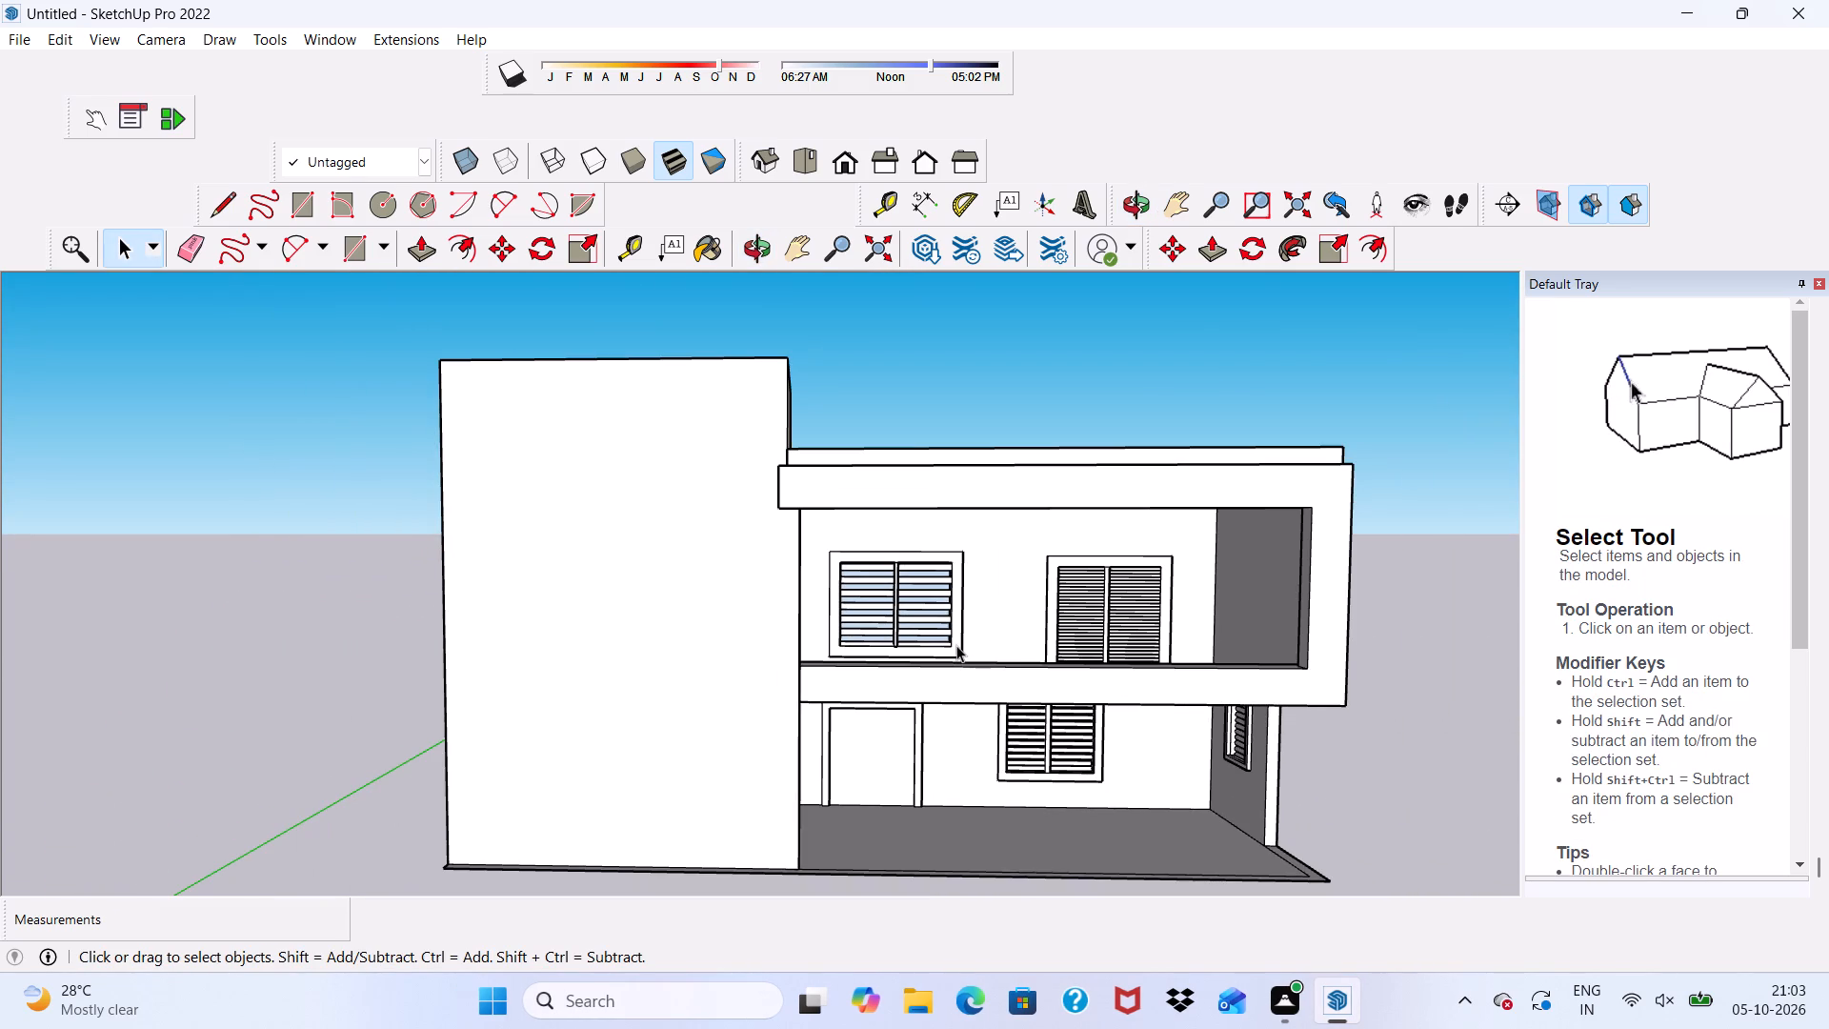
scroll(901, 740, "down", 4)
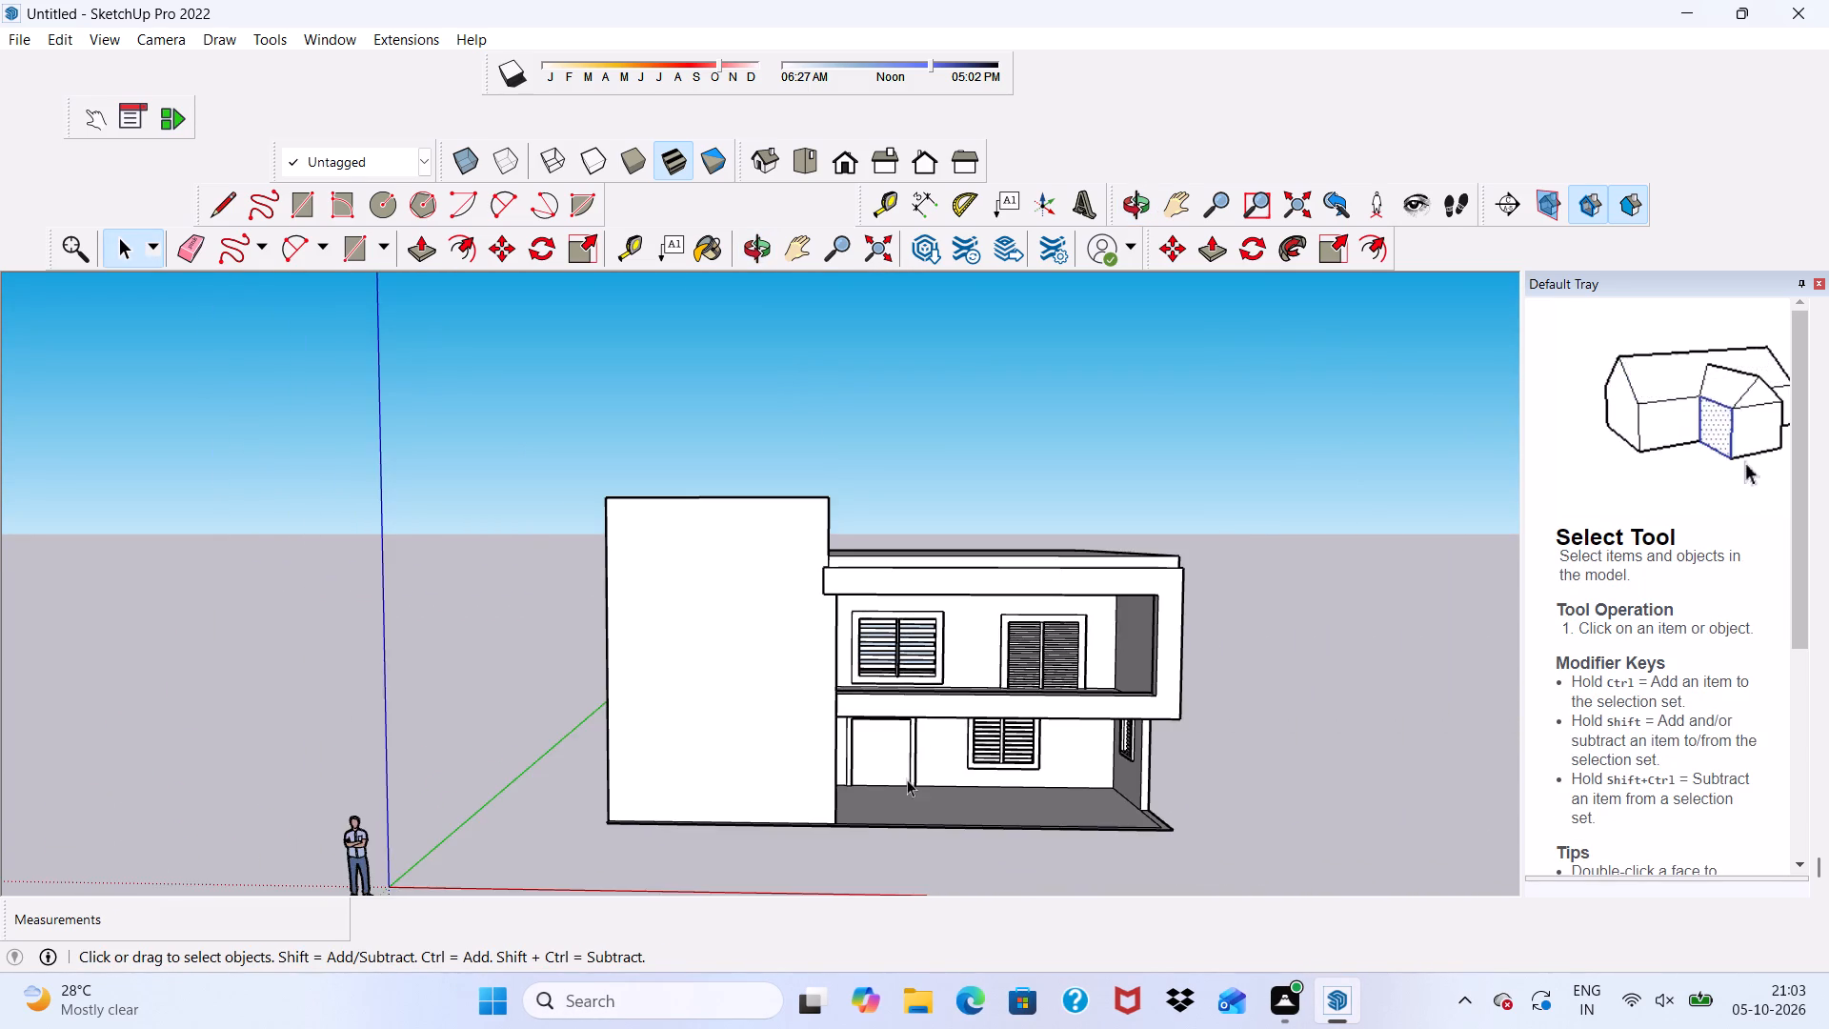
middle_click_drag(907, 778, 845, 898)
scroll(812, 844, "up", 3)
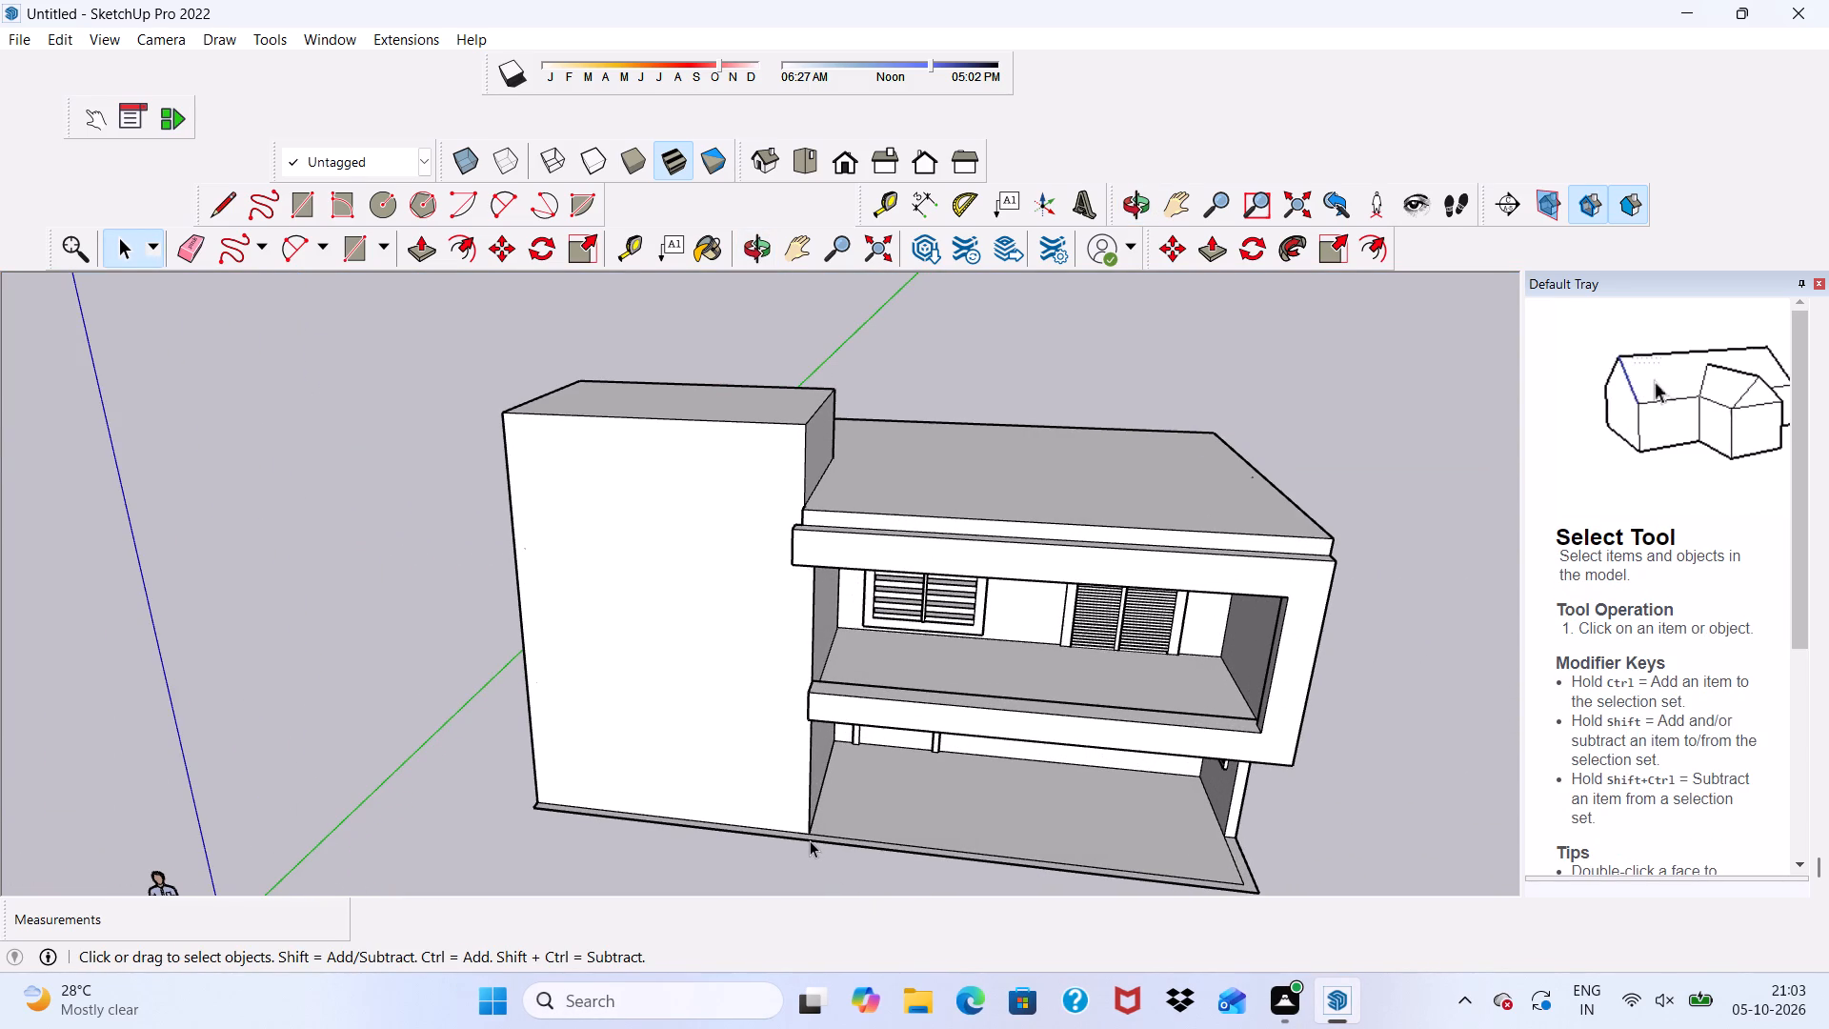
scroll(810, 838, "up", 4)
scroll(810, 837, "down", 2)
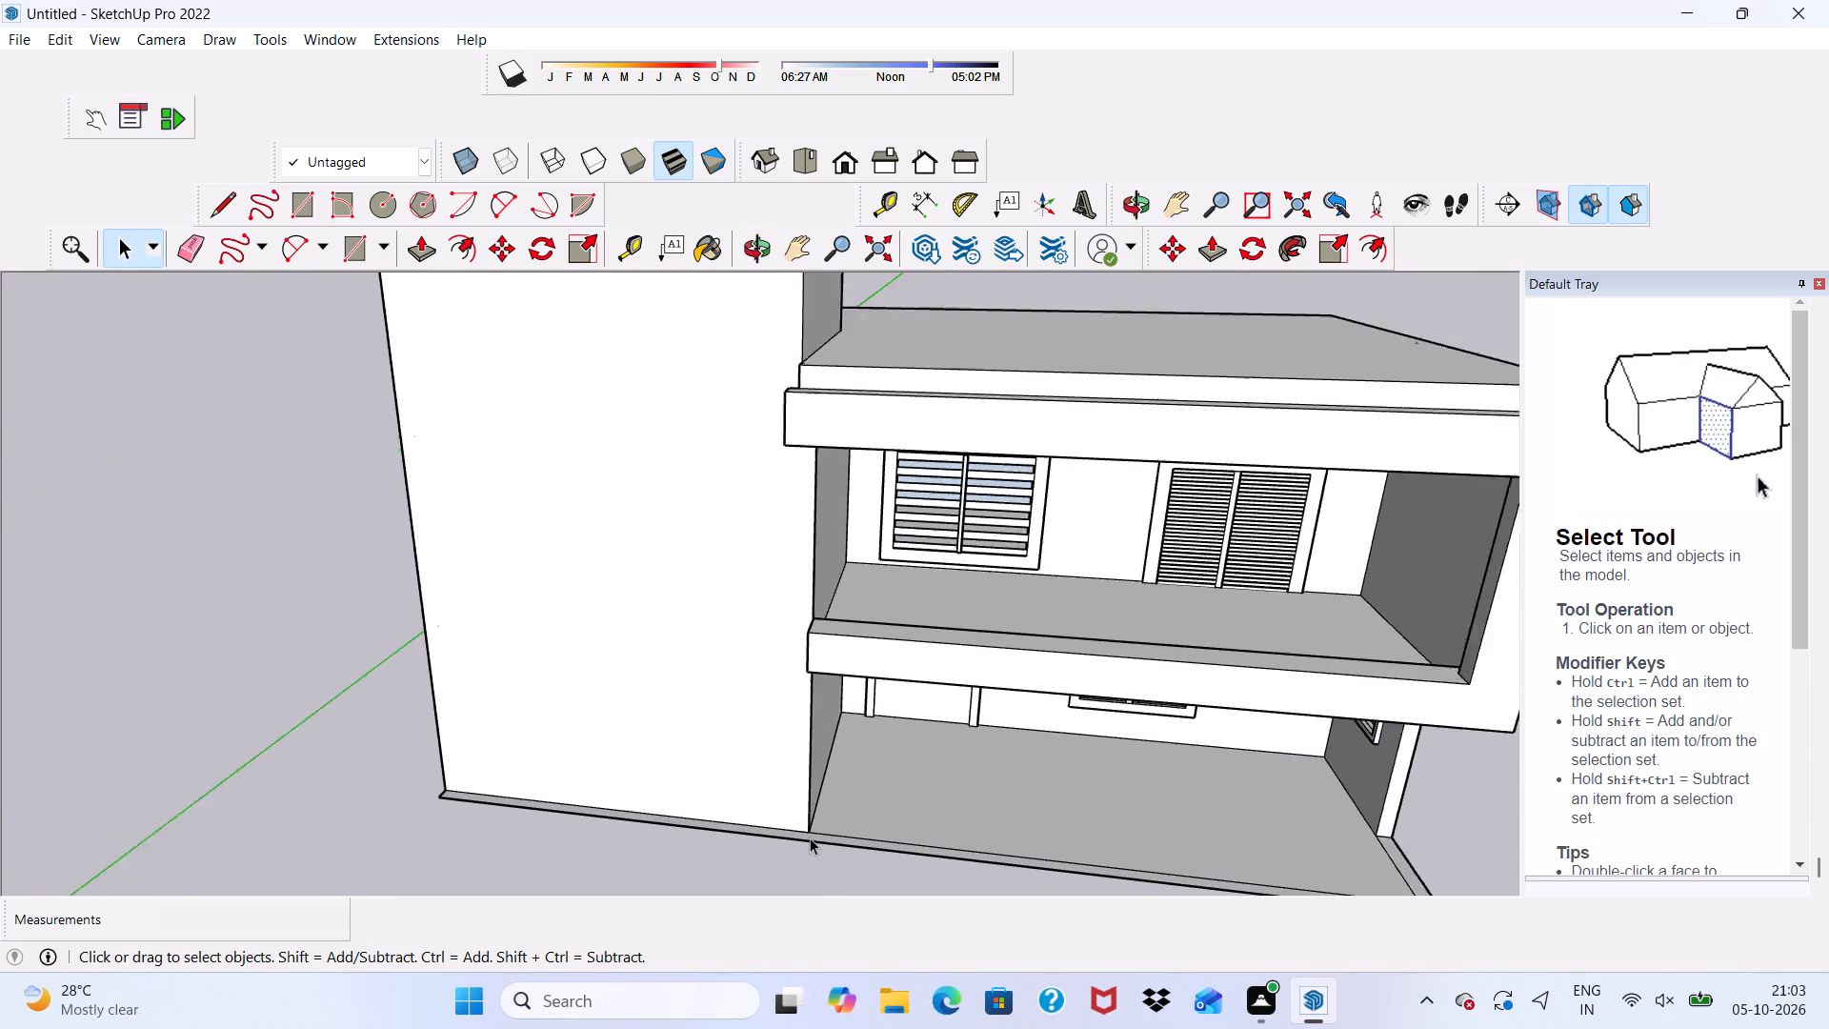
scroll(810, 837, "down", 2)
scroll(1213, 891, "up", 3)
scroll(1250, 739, "down", 1)
scroll(1250, 739, "up", 7)
left_click(1281, 742)
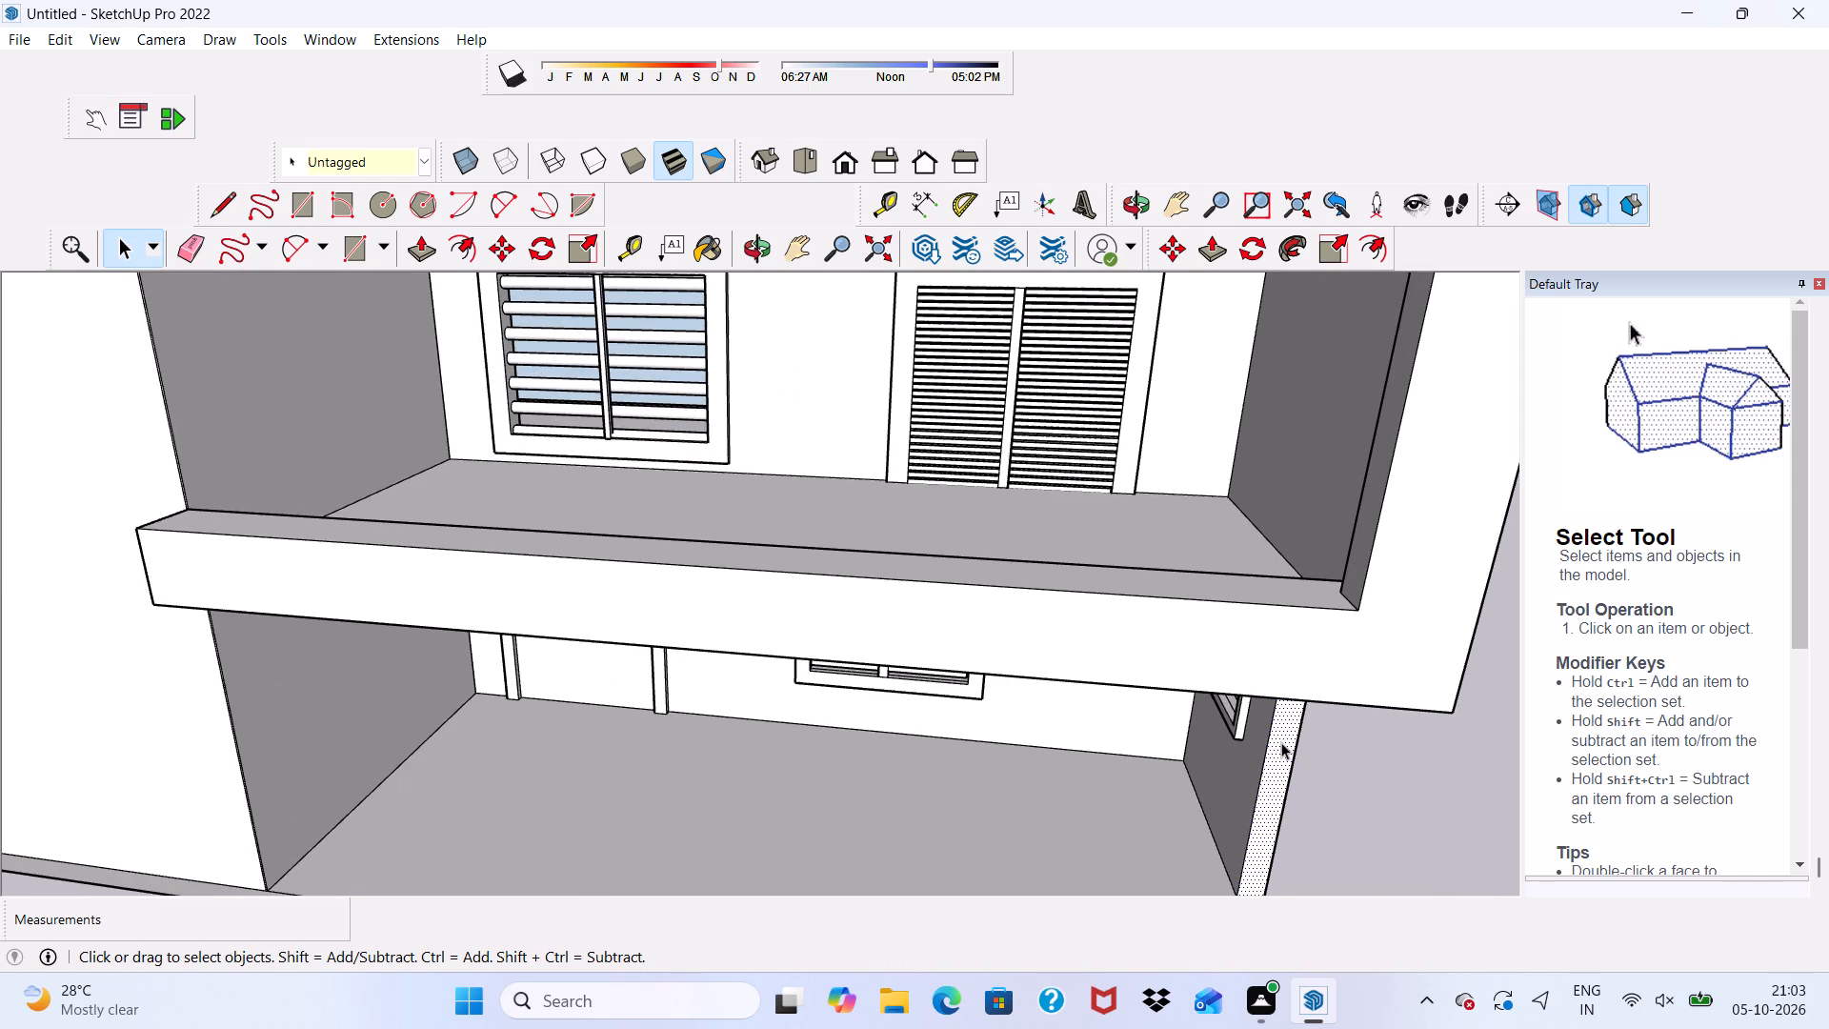
left_click(425, 246)
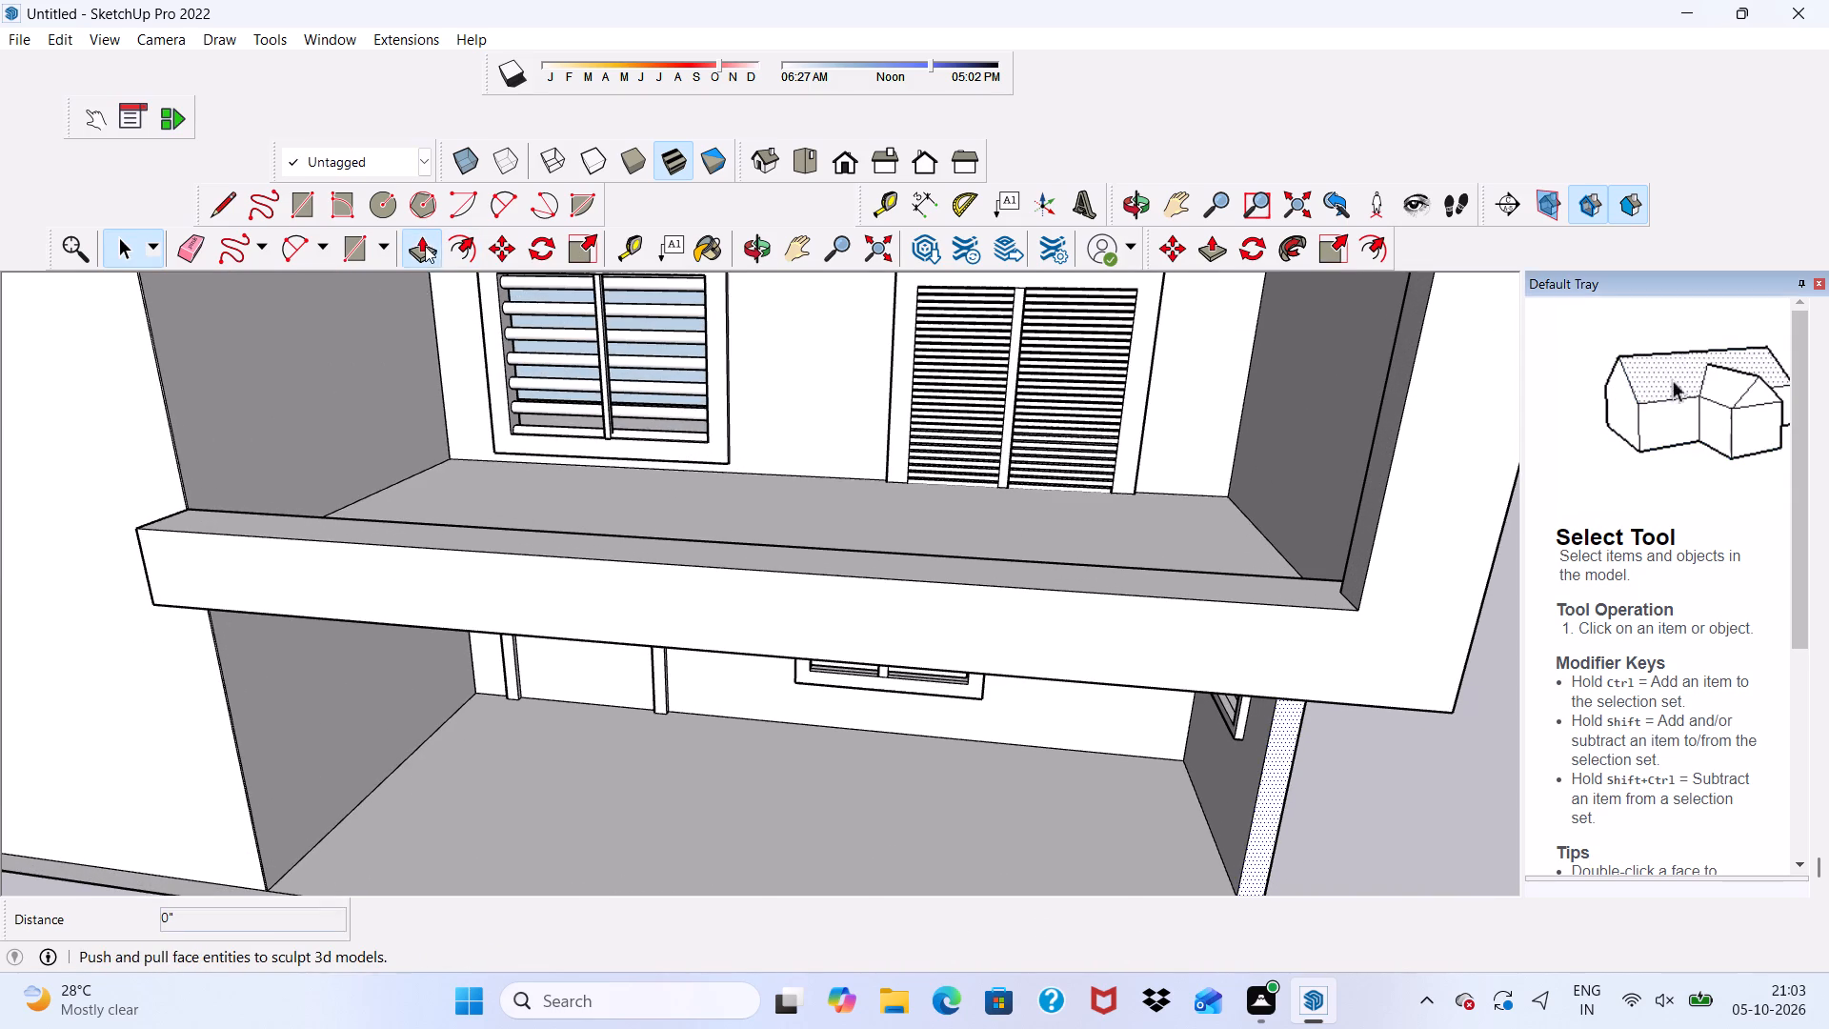
scroll(434, 296, "up", 2)
scroll(459, 354, "down", 4)
scroll(949, 731, "down", 4)
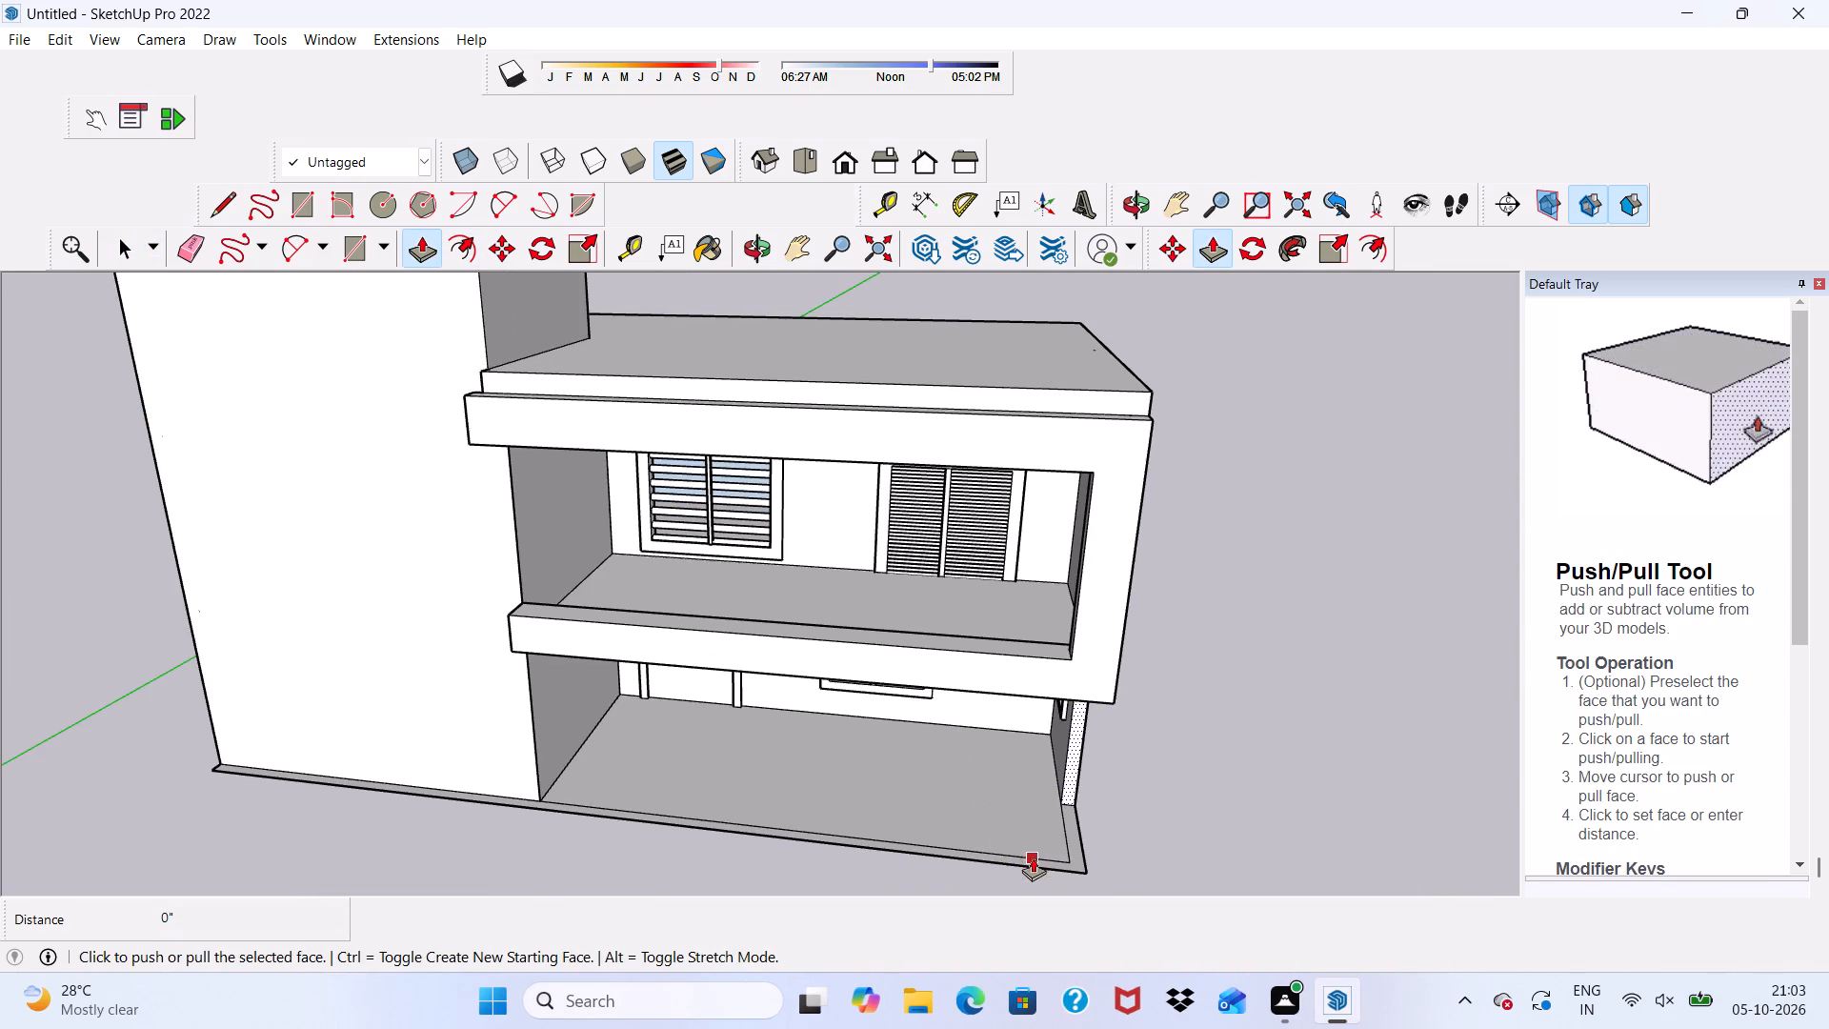
scroll(1033, 857, "up", 3)
left_click(1091, 703)
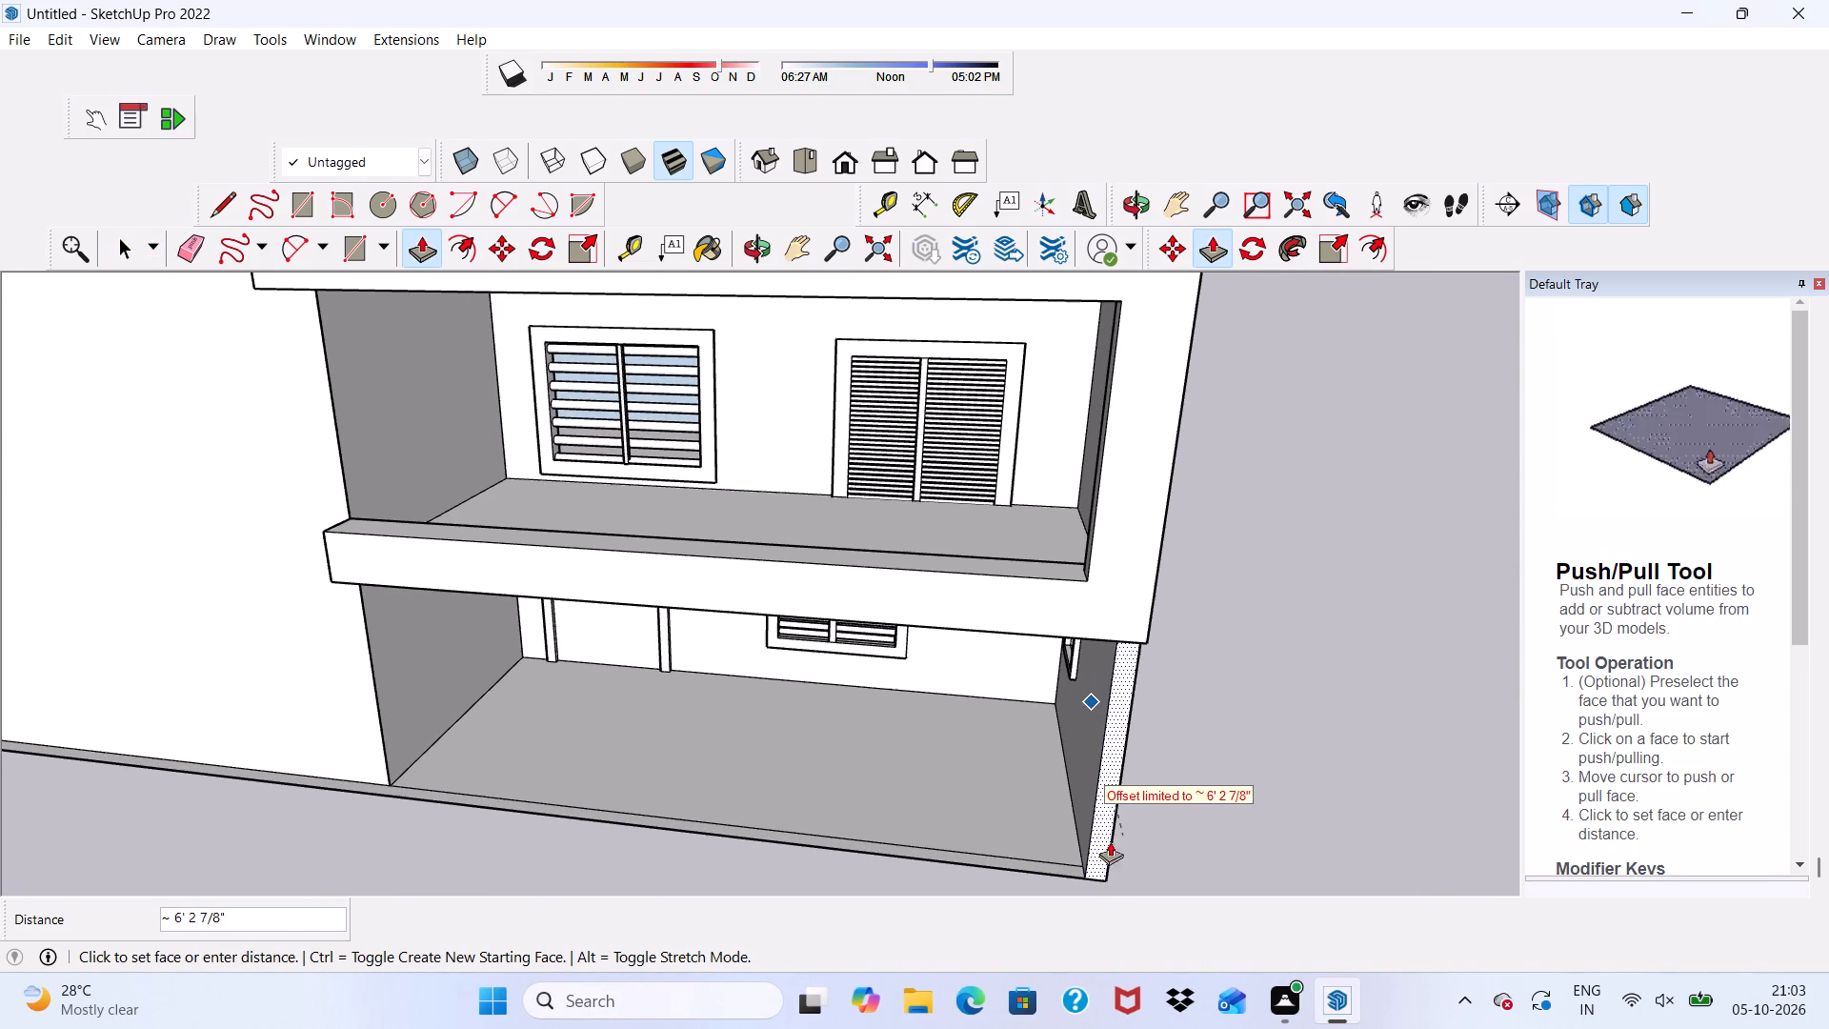
left_click(1045, 870)
scroll(845, 713, "down", 4)
middle_click_drag(845, 713, 754, 691)
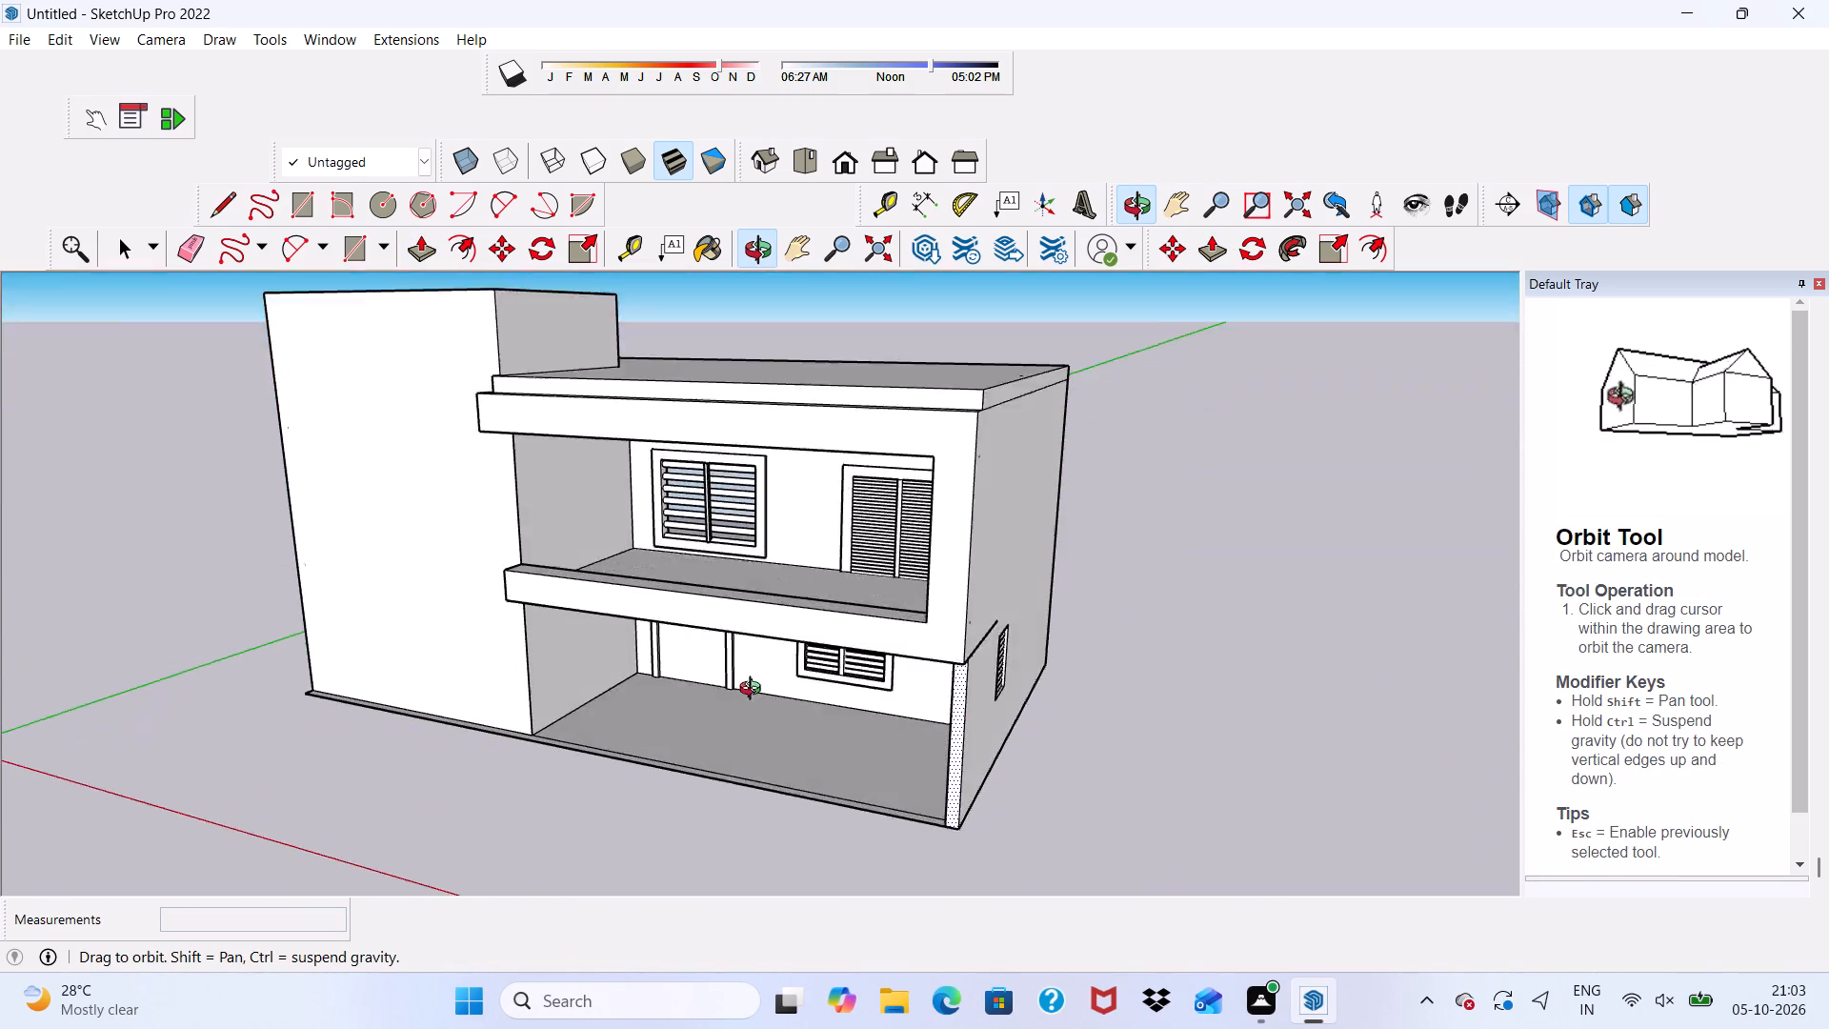
middle_click_drag(754, 691, 794, 797)
scroll(810, 794, "up", 3)
key("space")
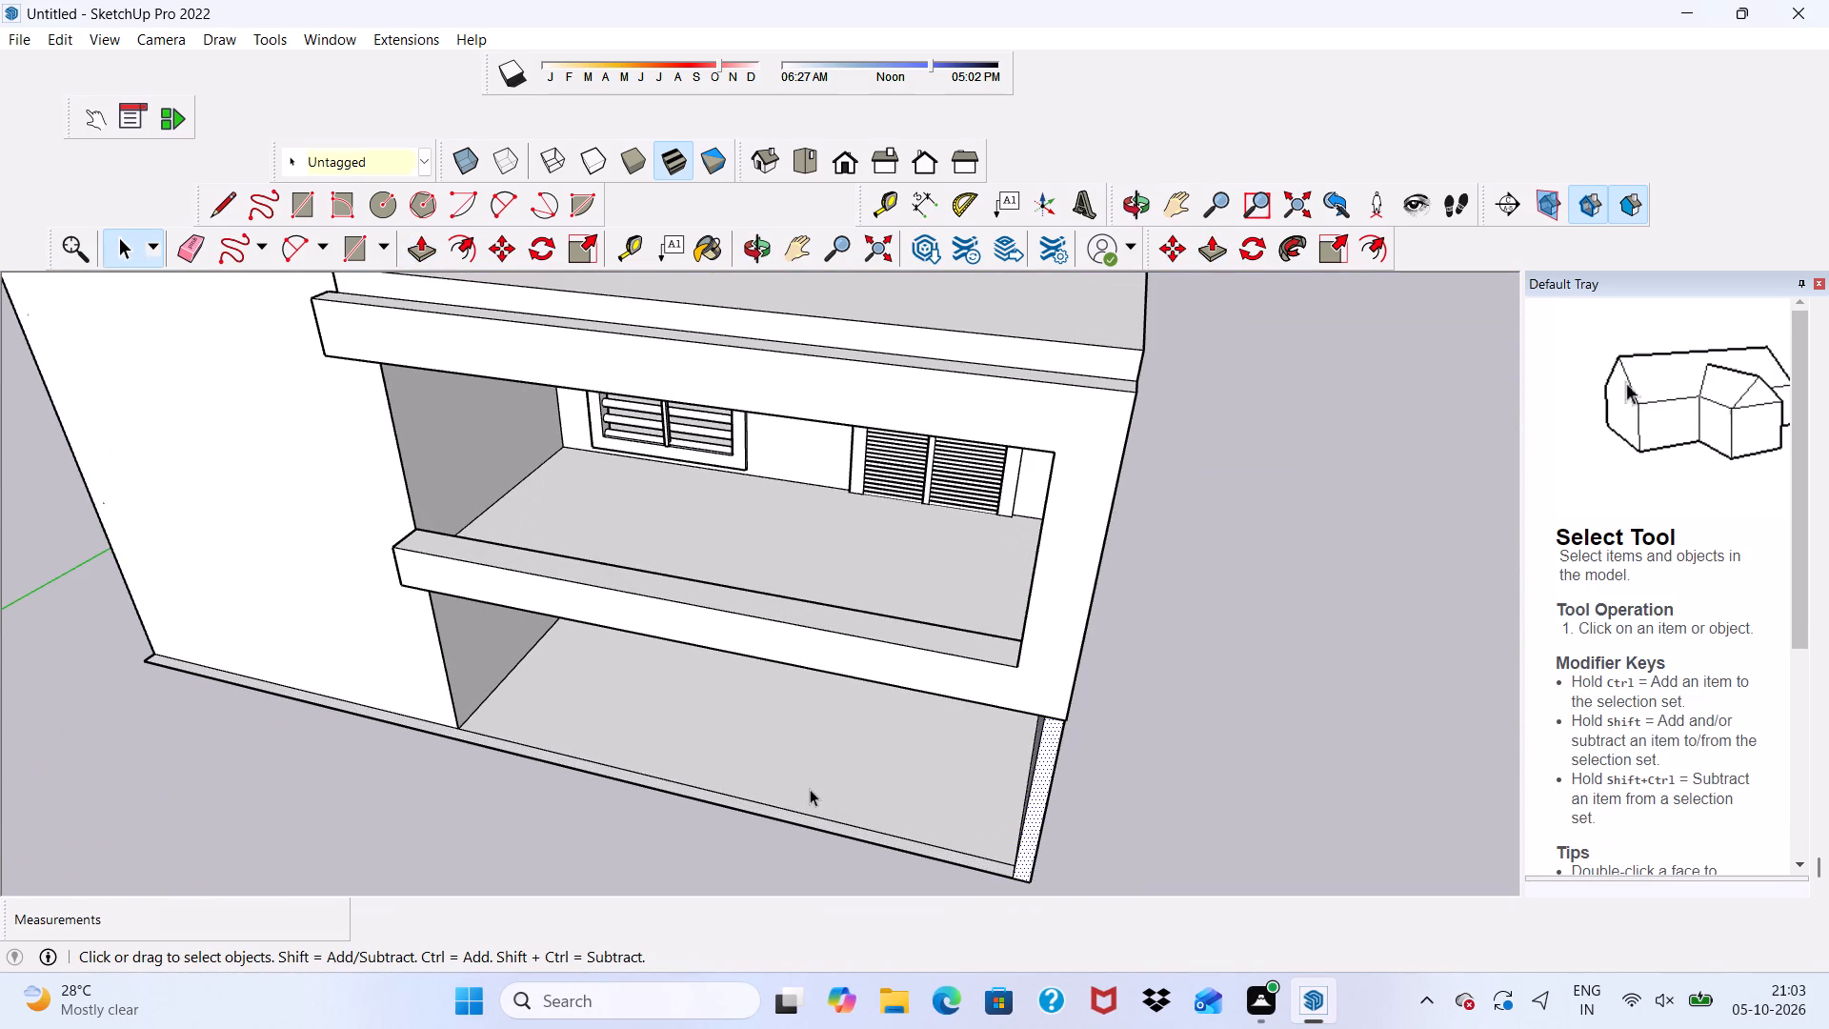
Offset the outline of the narrow plinth strip along the house front outward by about 5' 2 7/16".
scroll(713, 801, "up", 1)
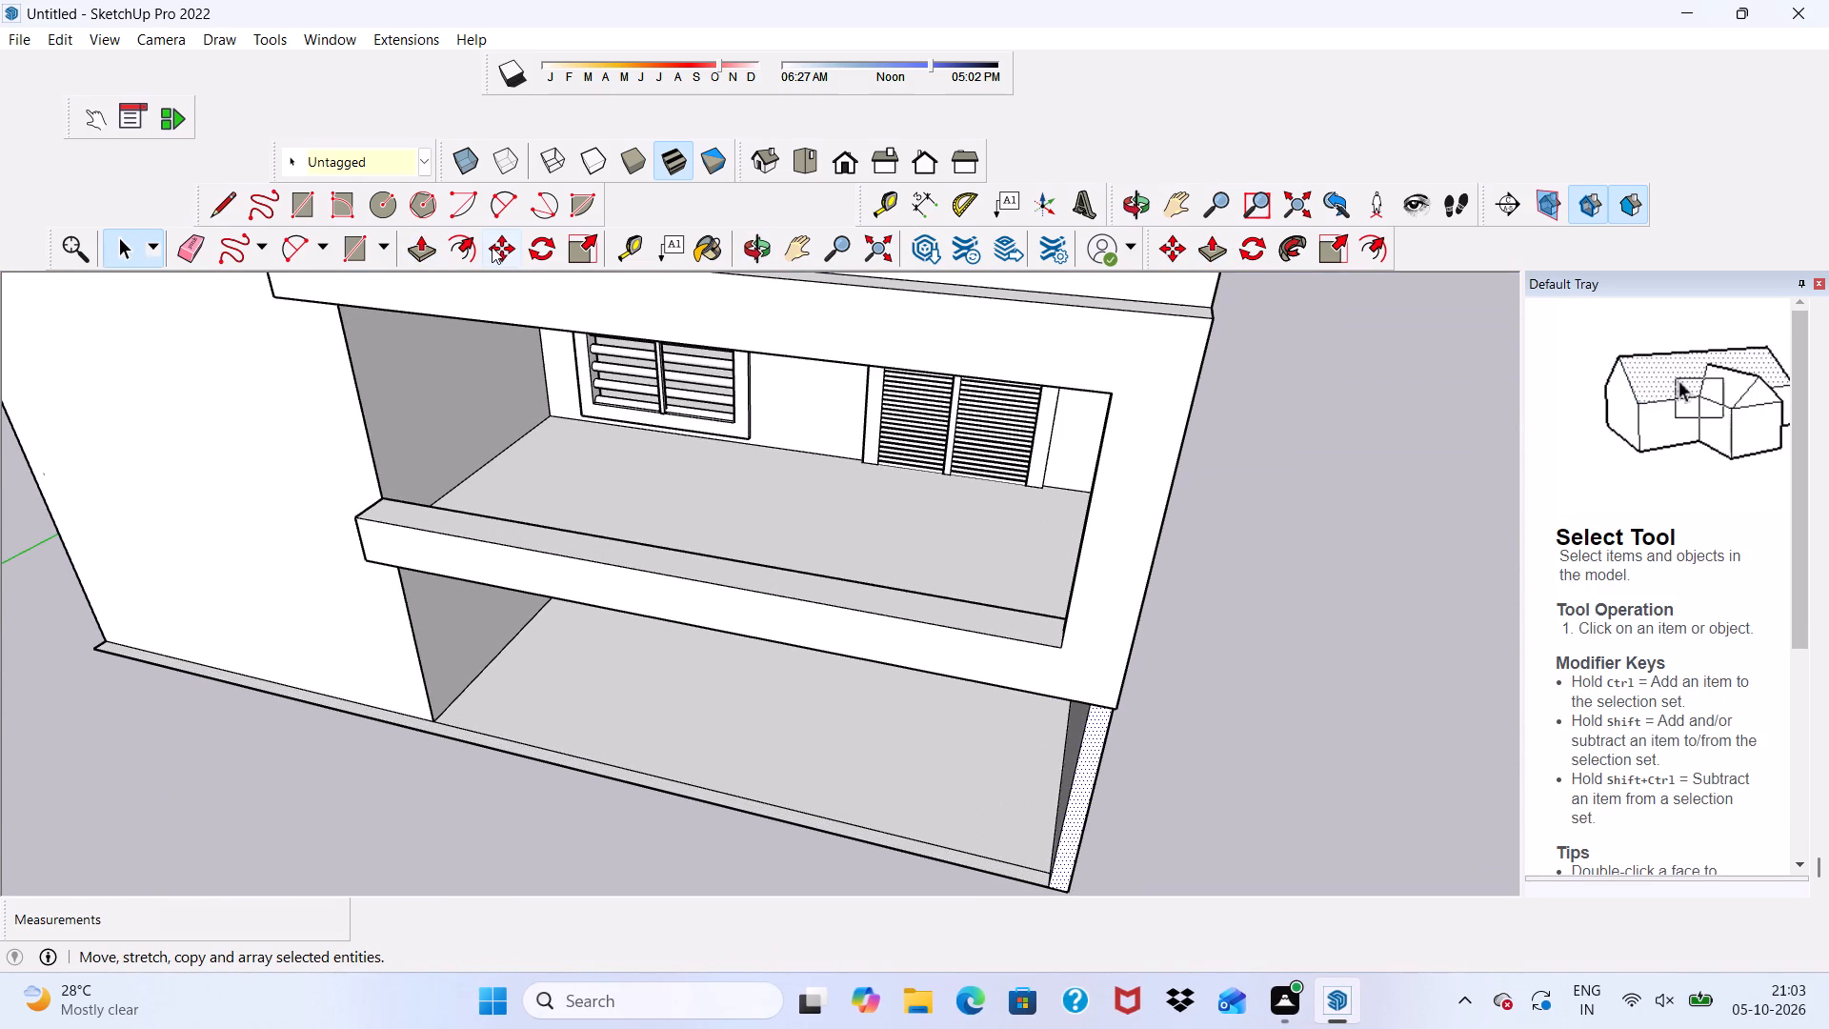
left_click(451, 243)
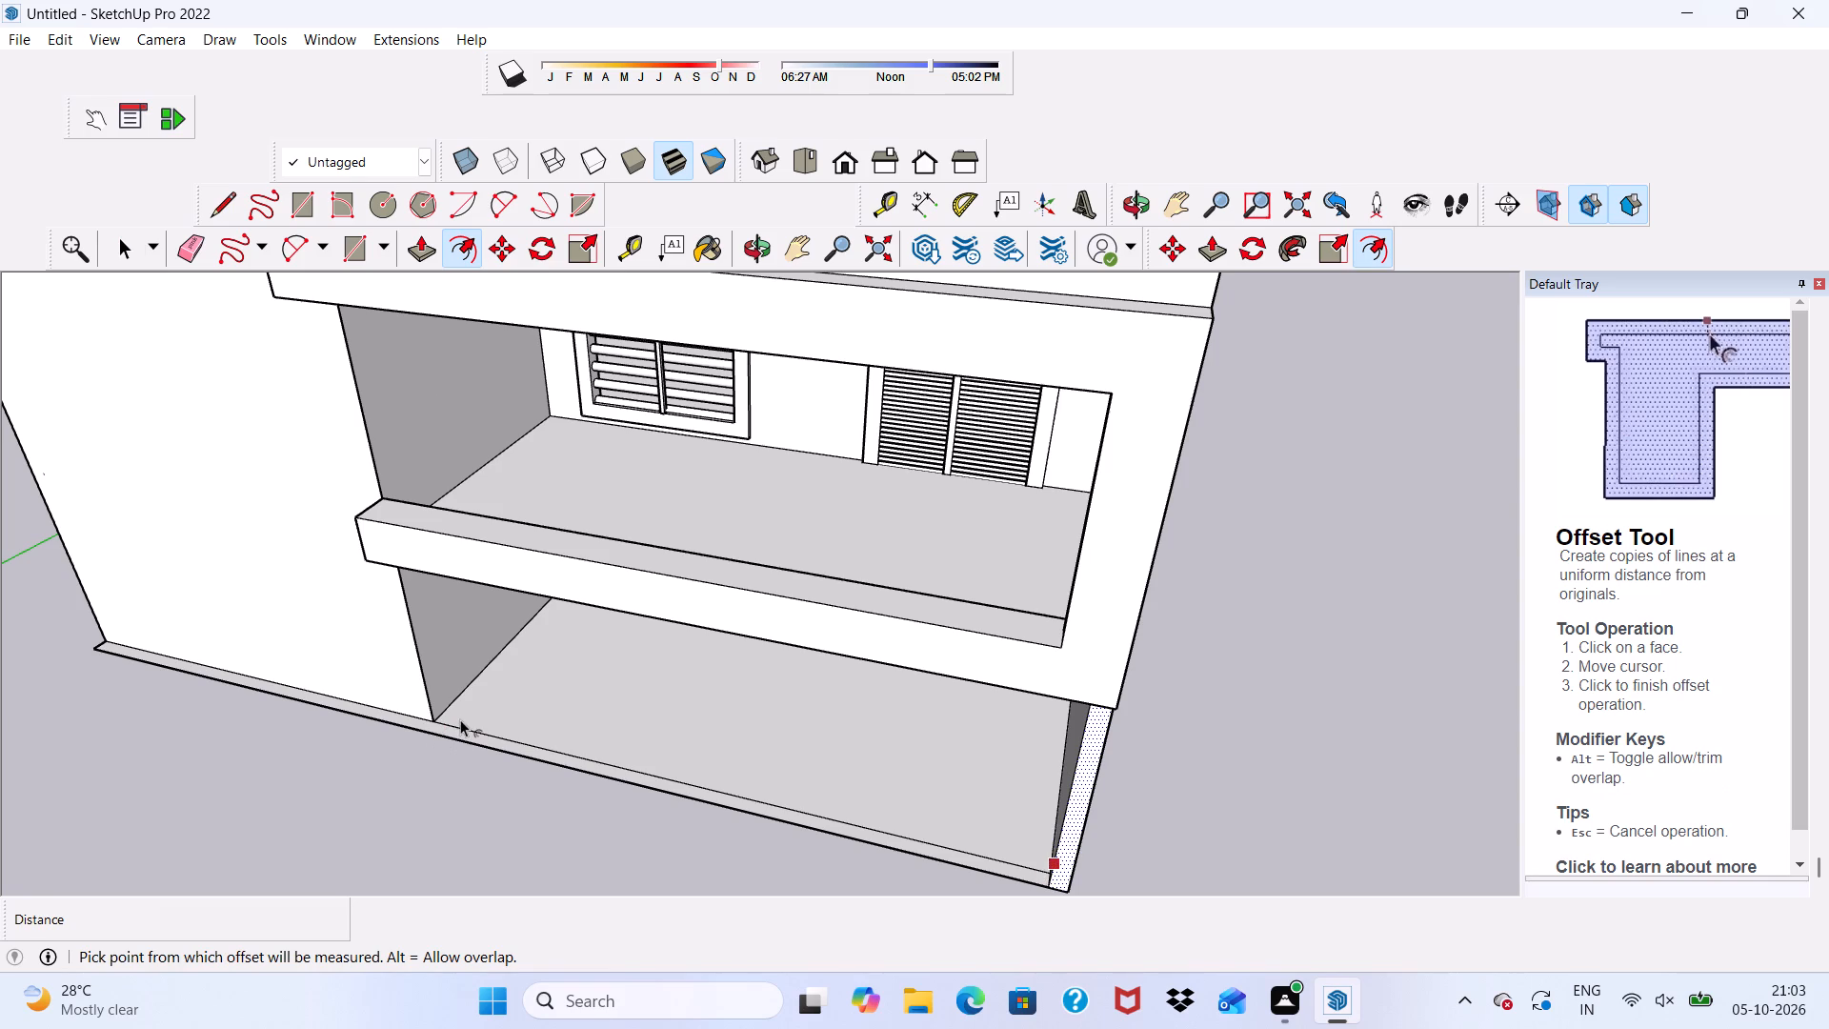
key("space")
left_click(521, 862)
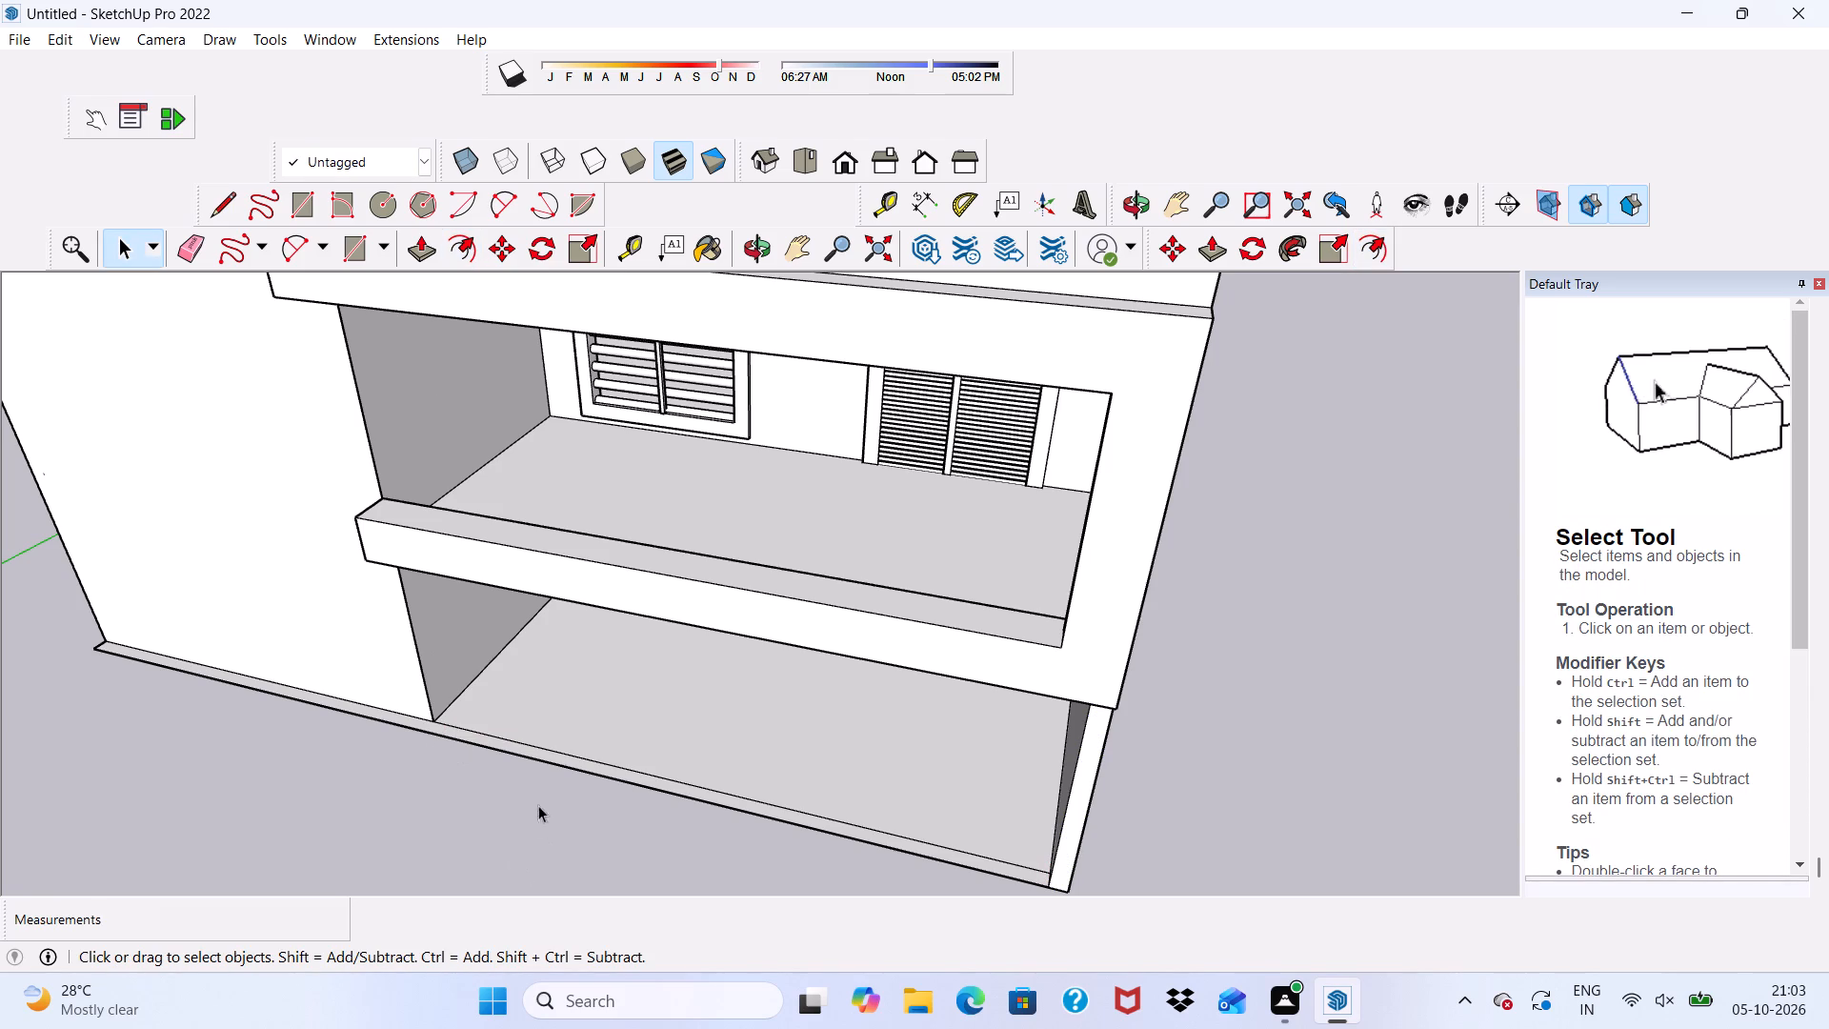
left_click(532, 753)
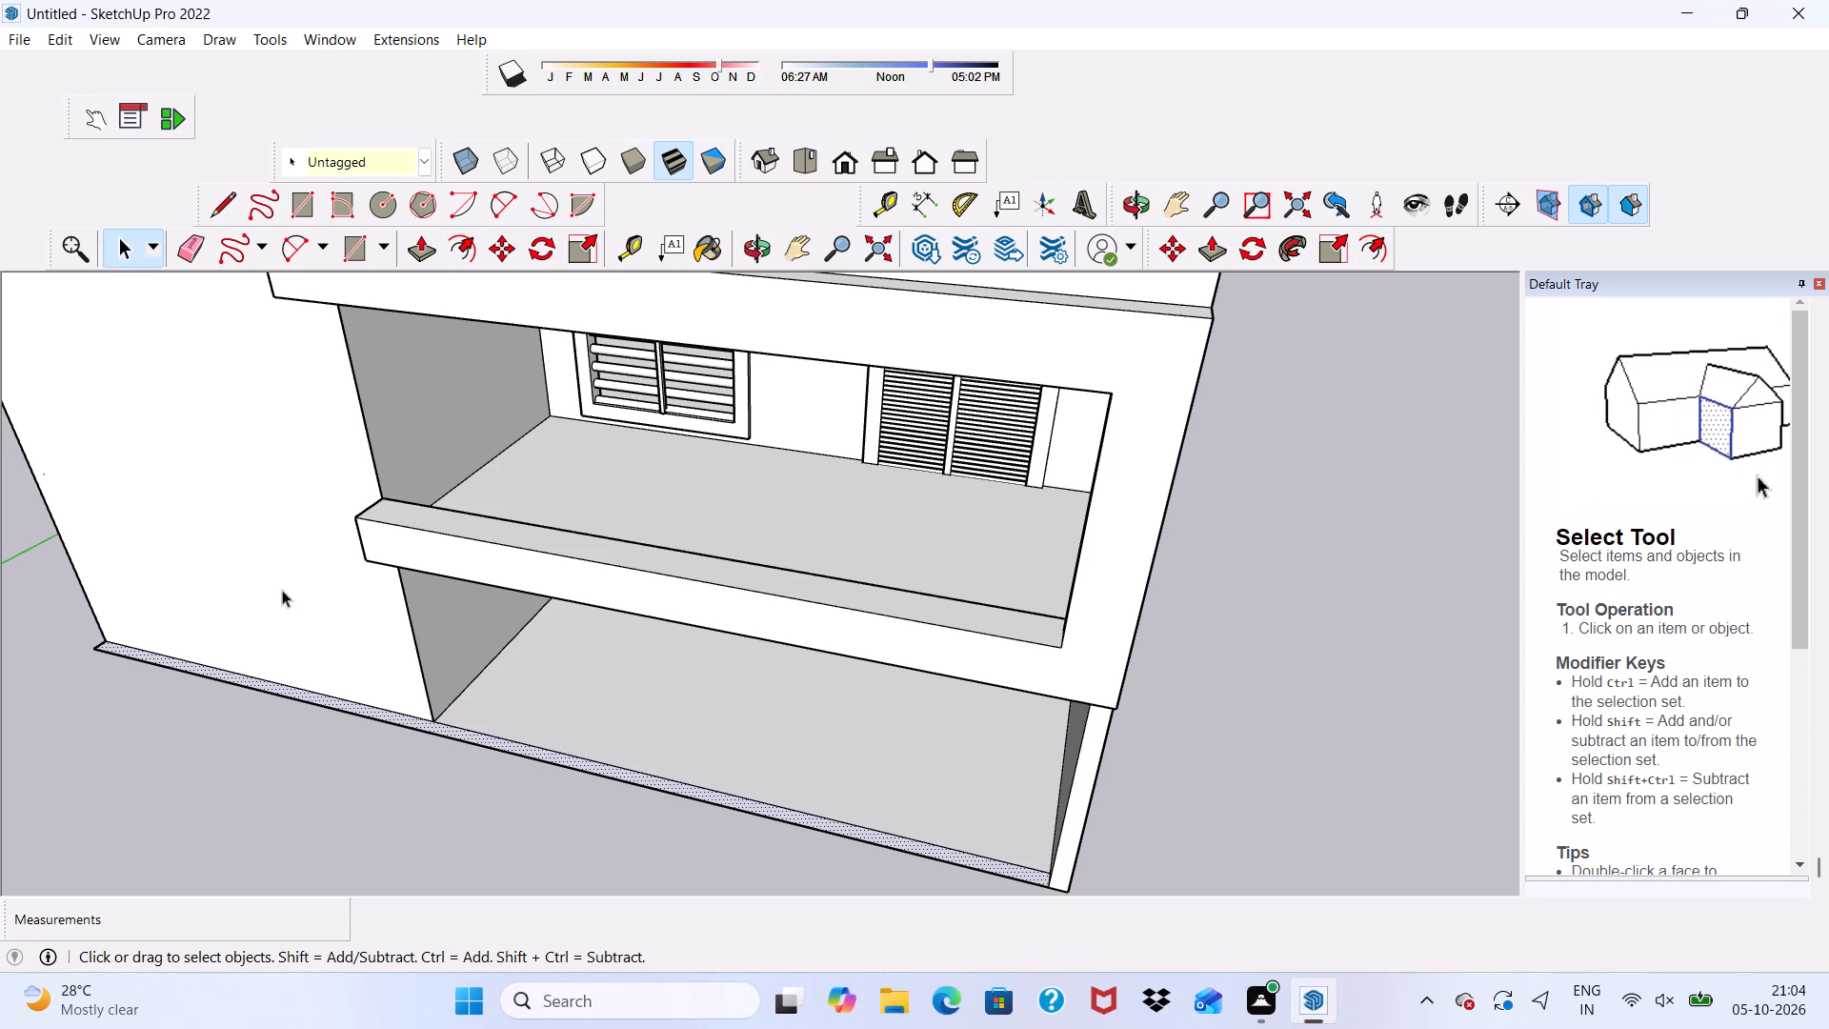
left_click(455, 240)
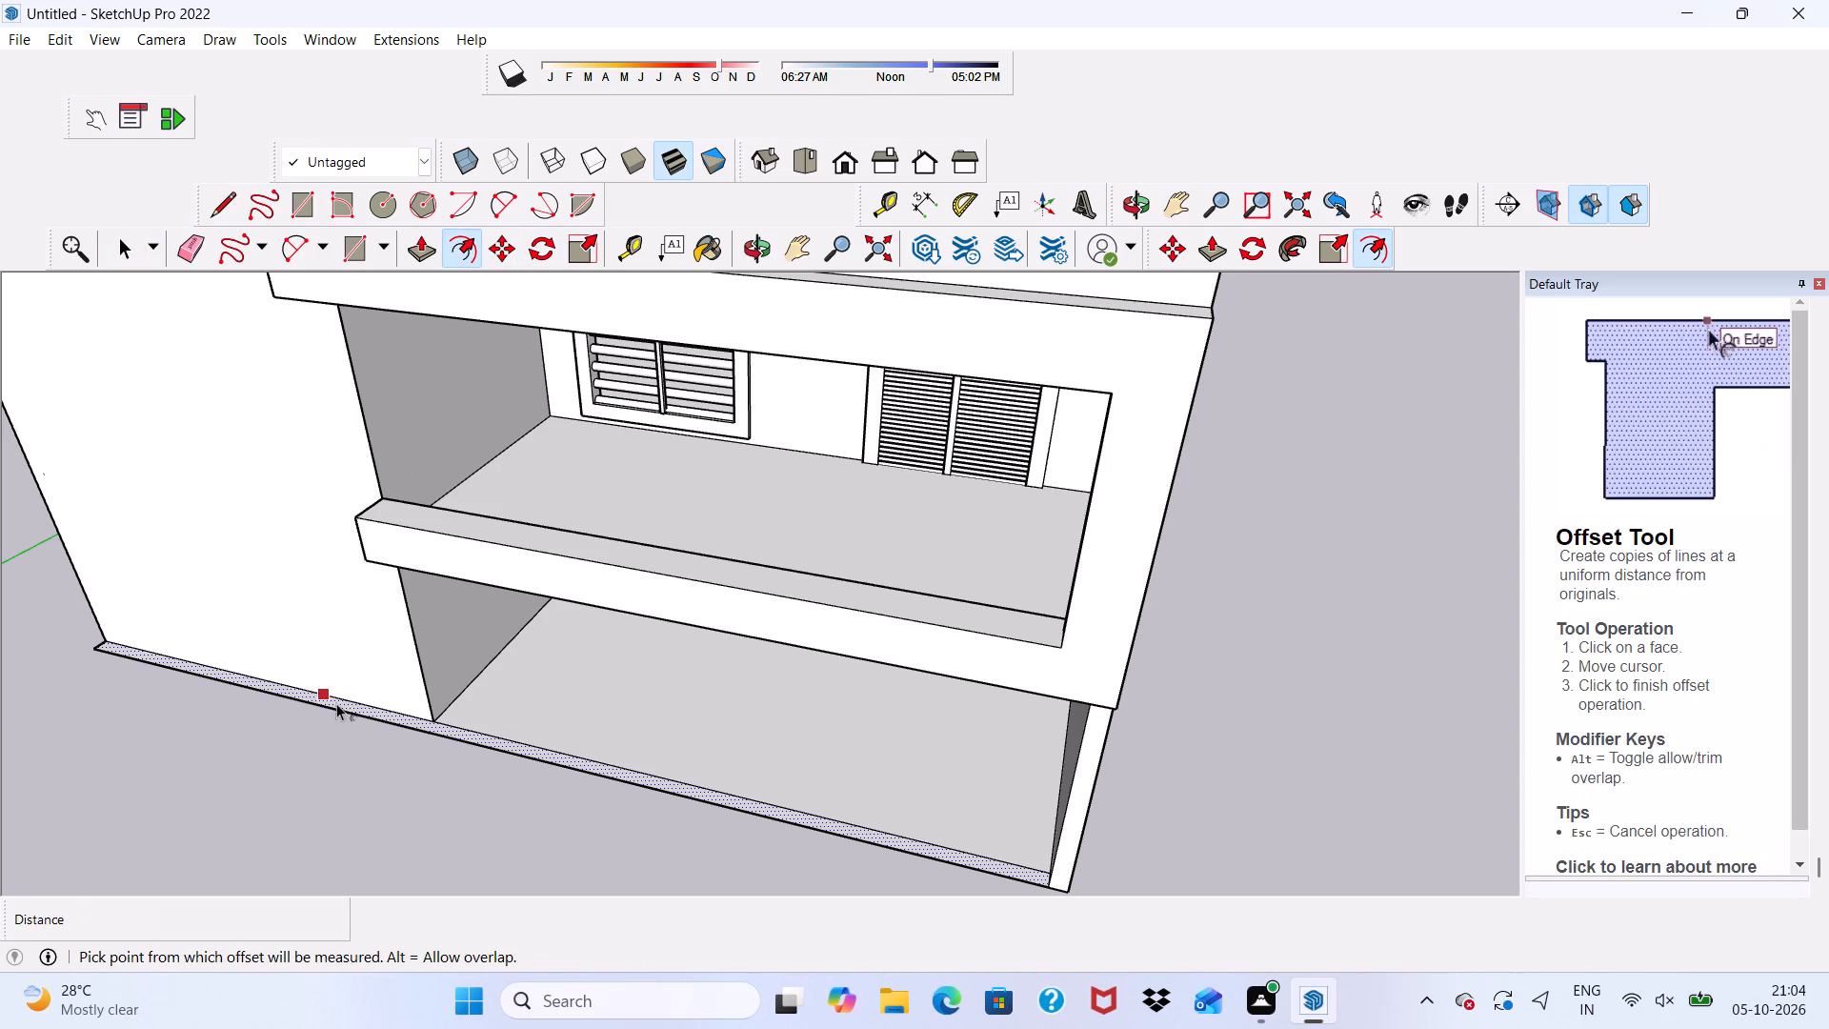
left_click(340, 708)
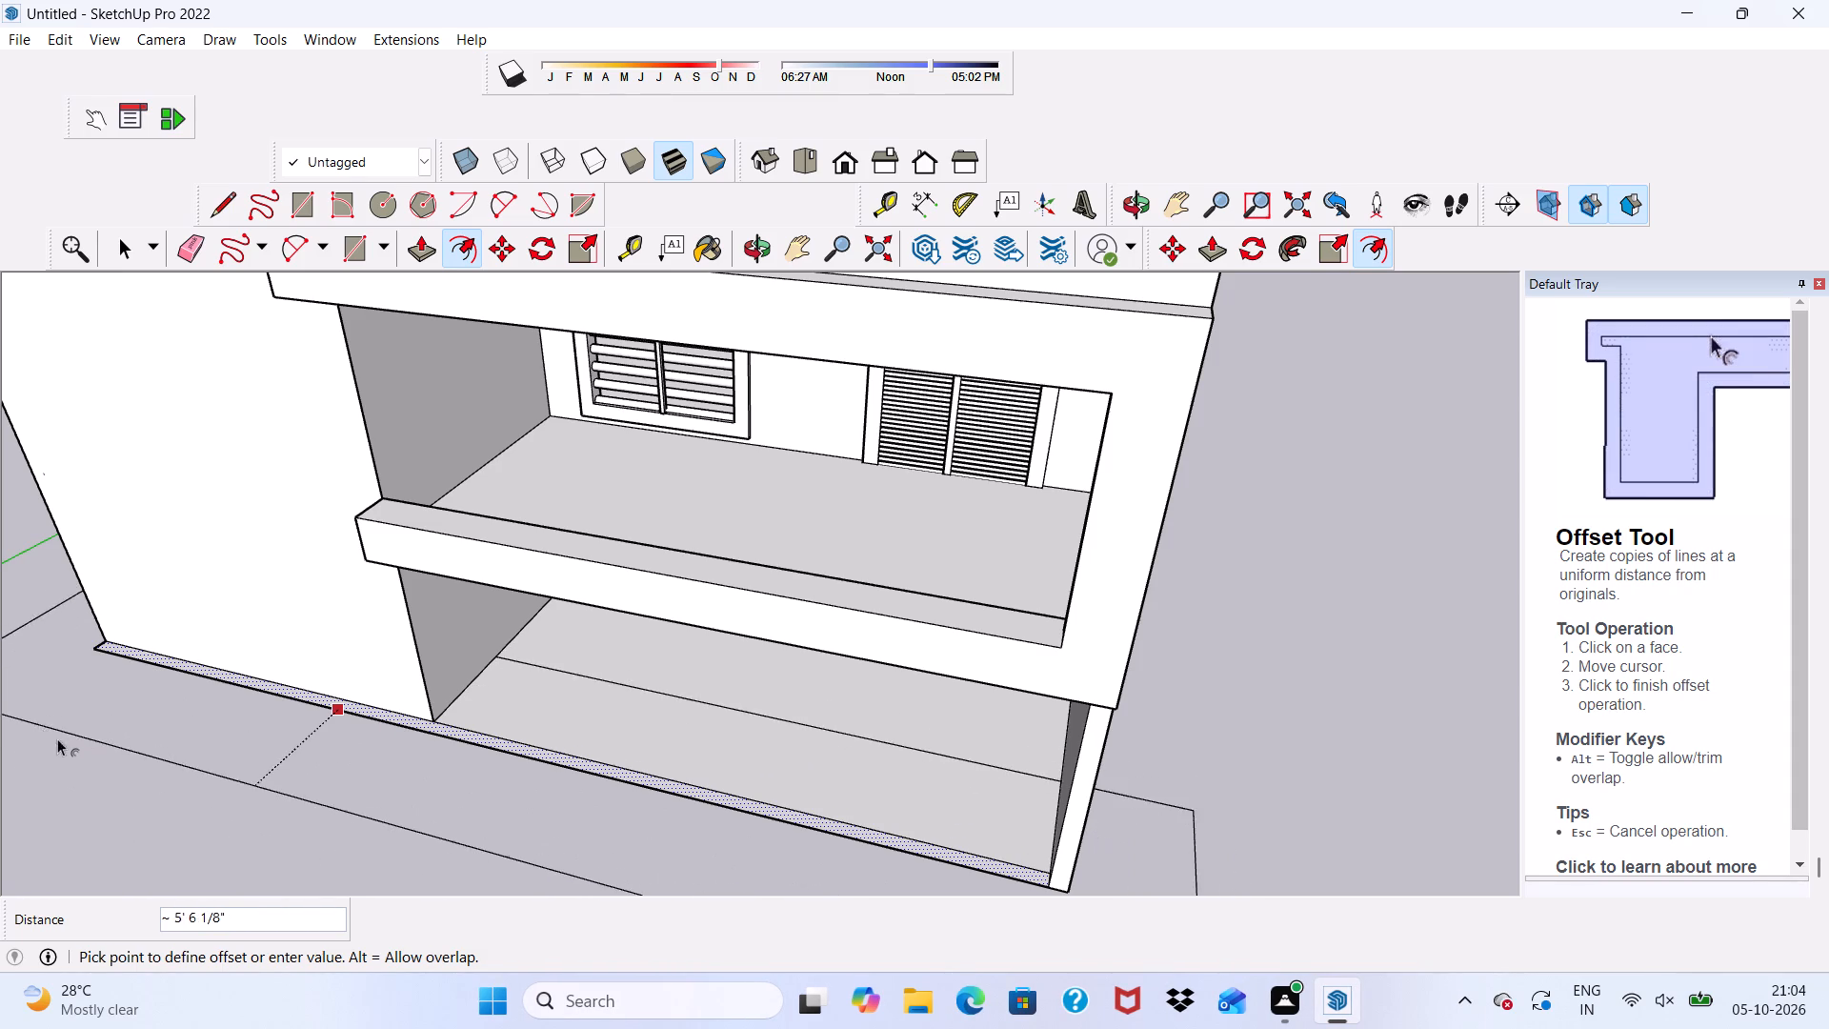
left_click(36, 719)
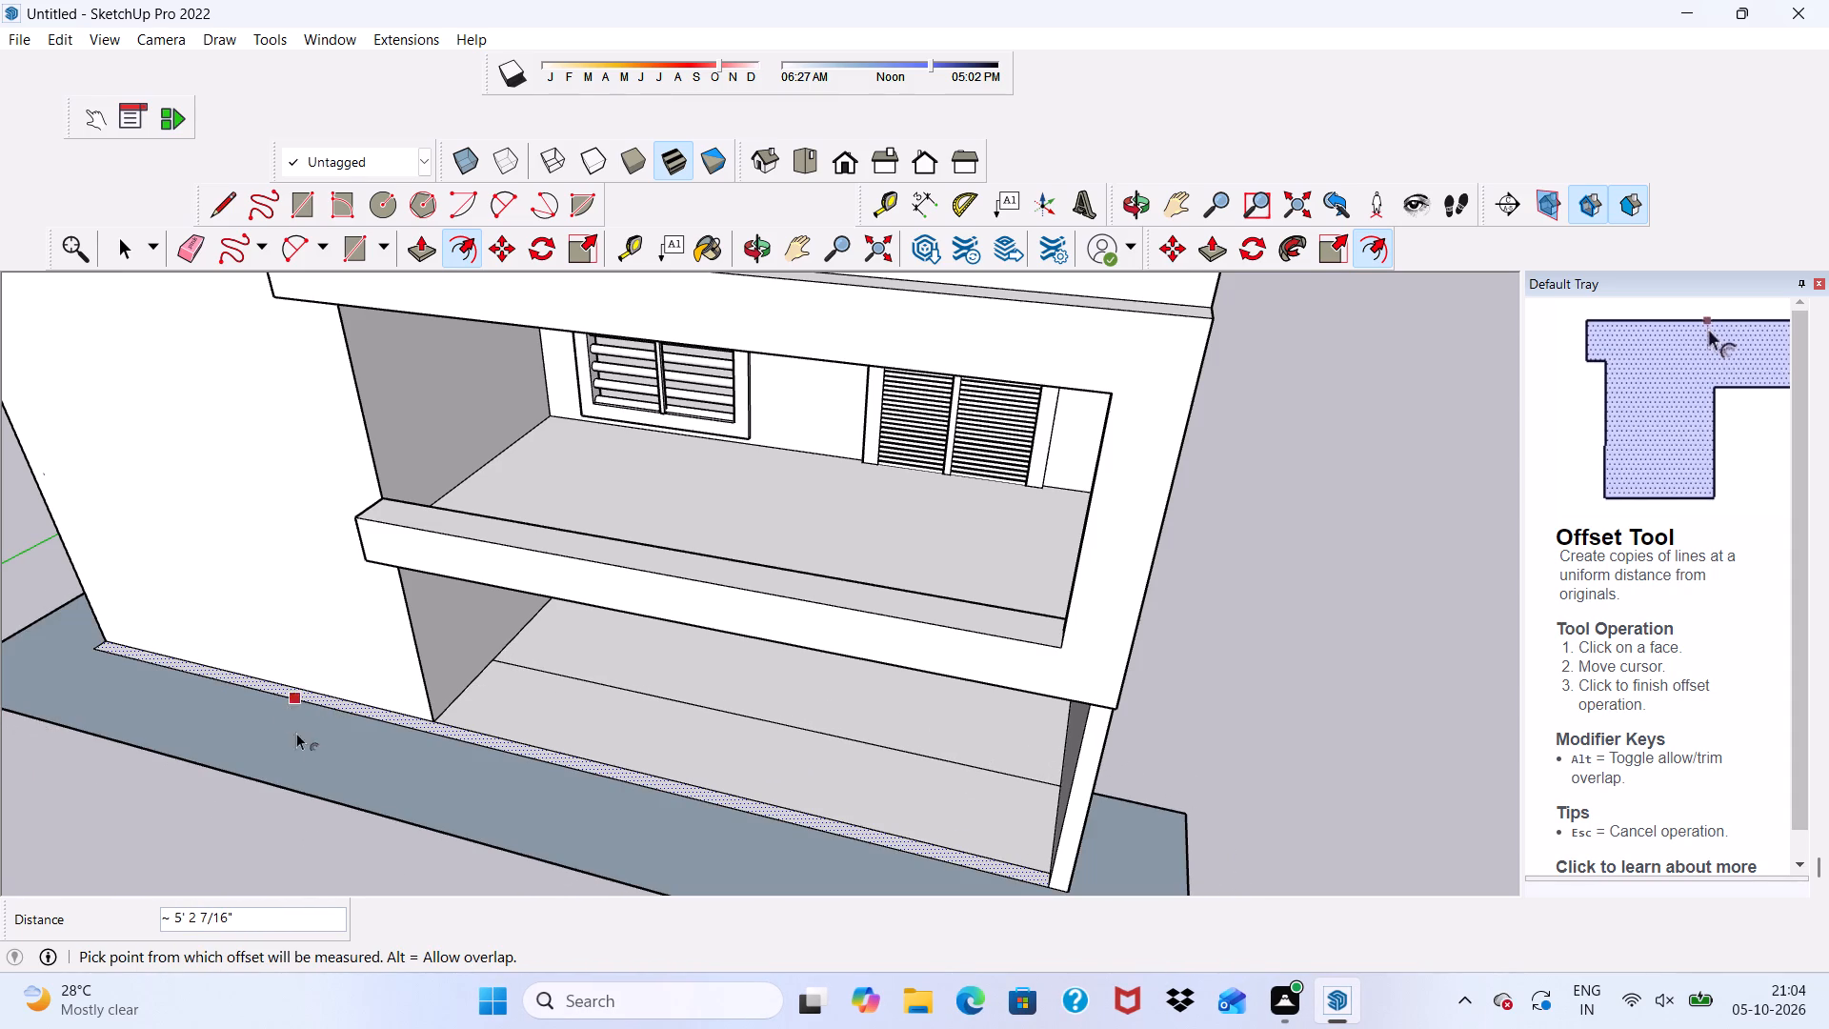
Offset the plinth strip outward again to a second outline slightly inside the outer edge of the ground apron.
scroll(425, 767, "up", 2)
scroll(425, 762, "down", 8)
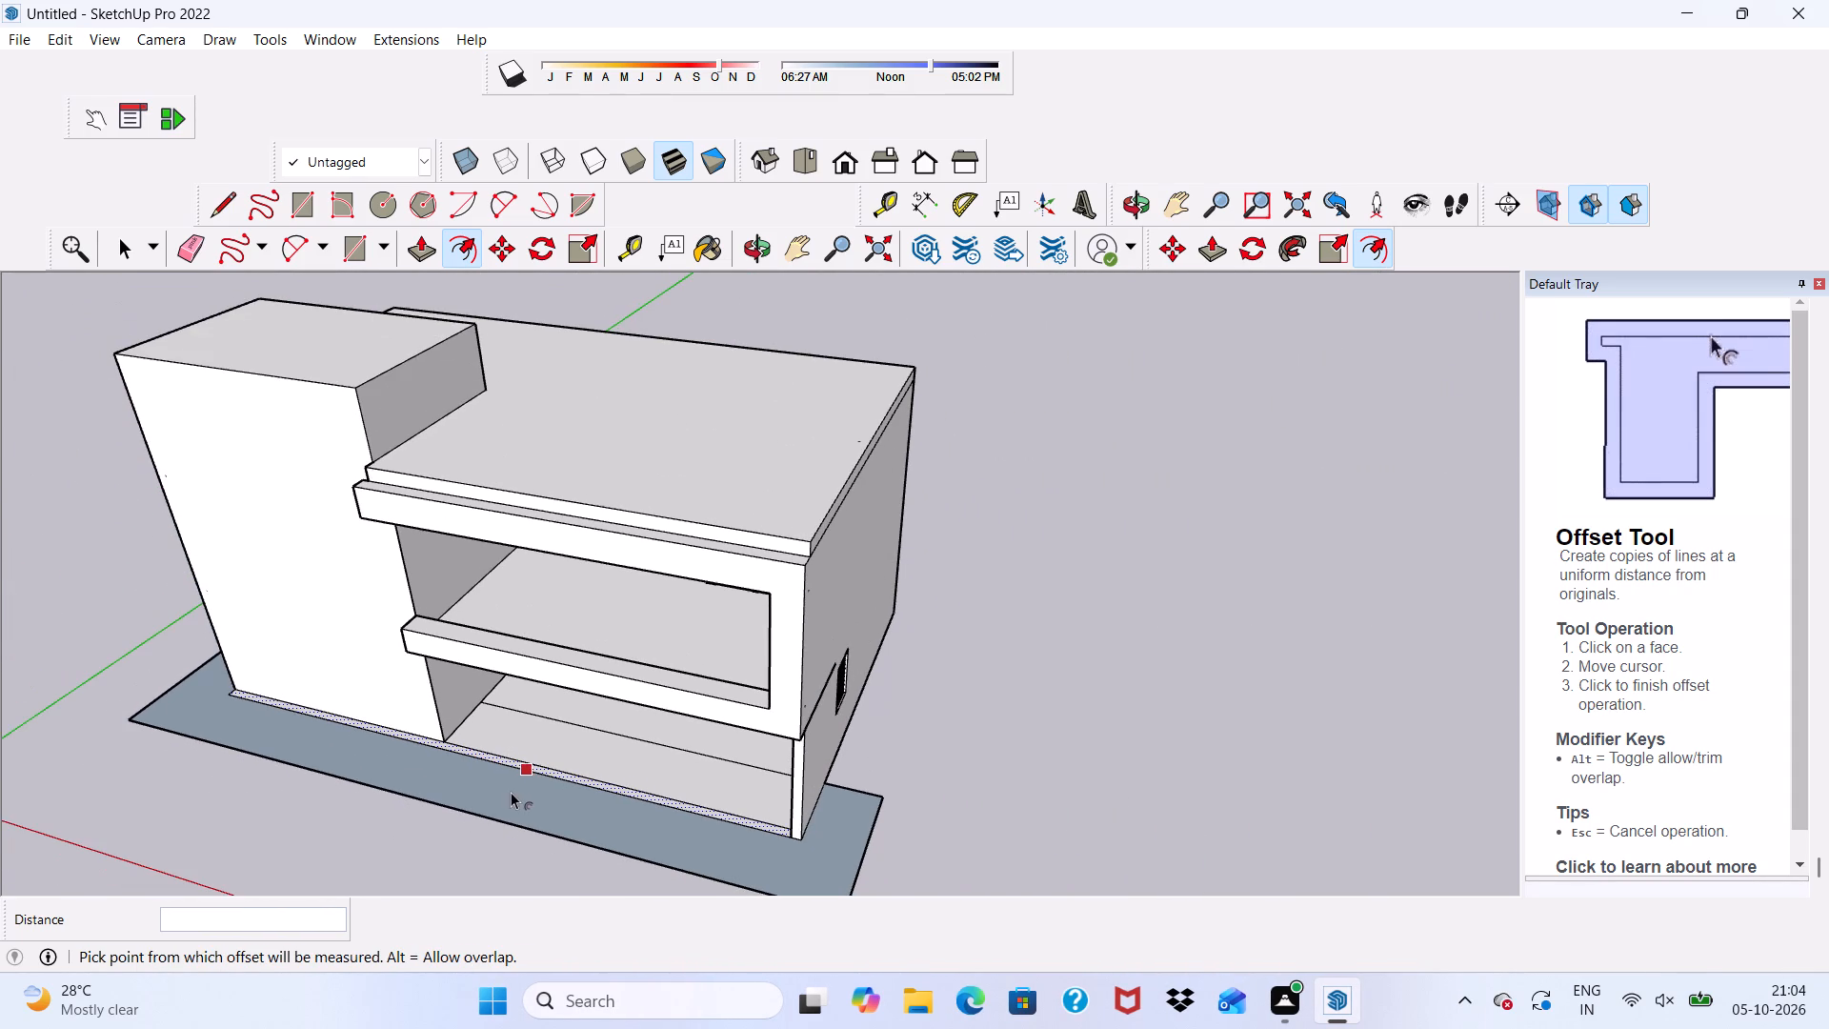
scroll(210, 682, "up", 5)
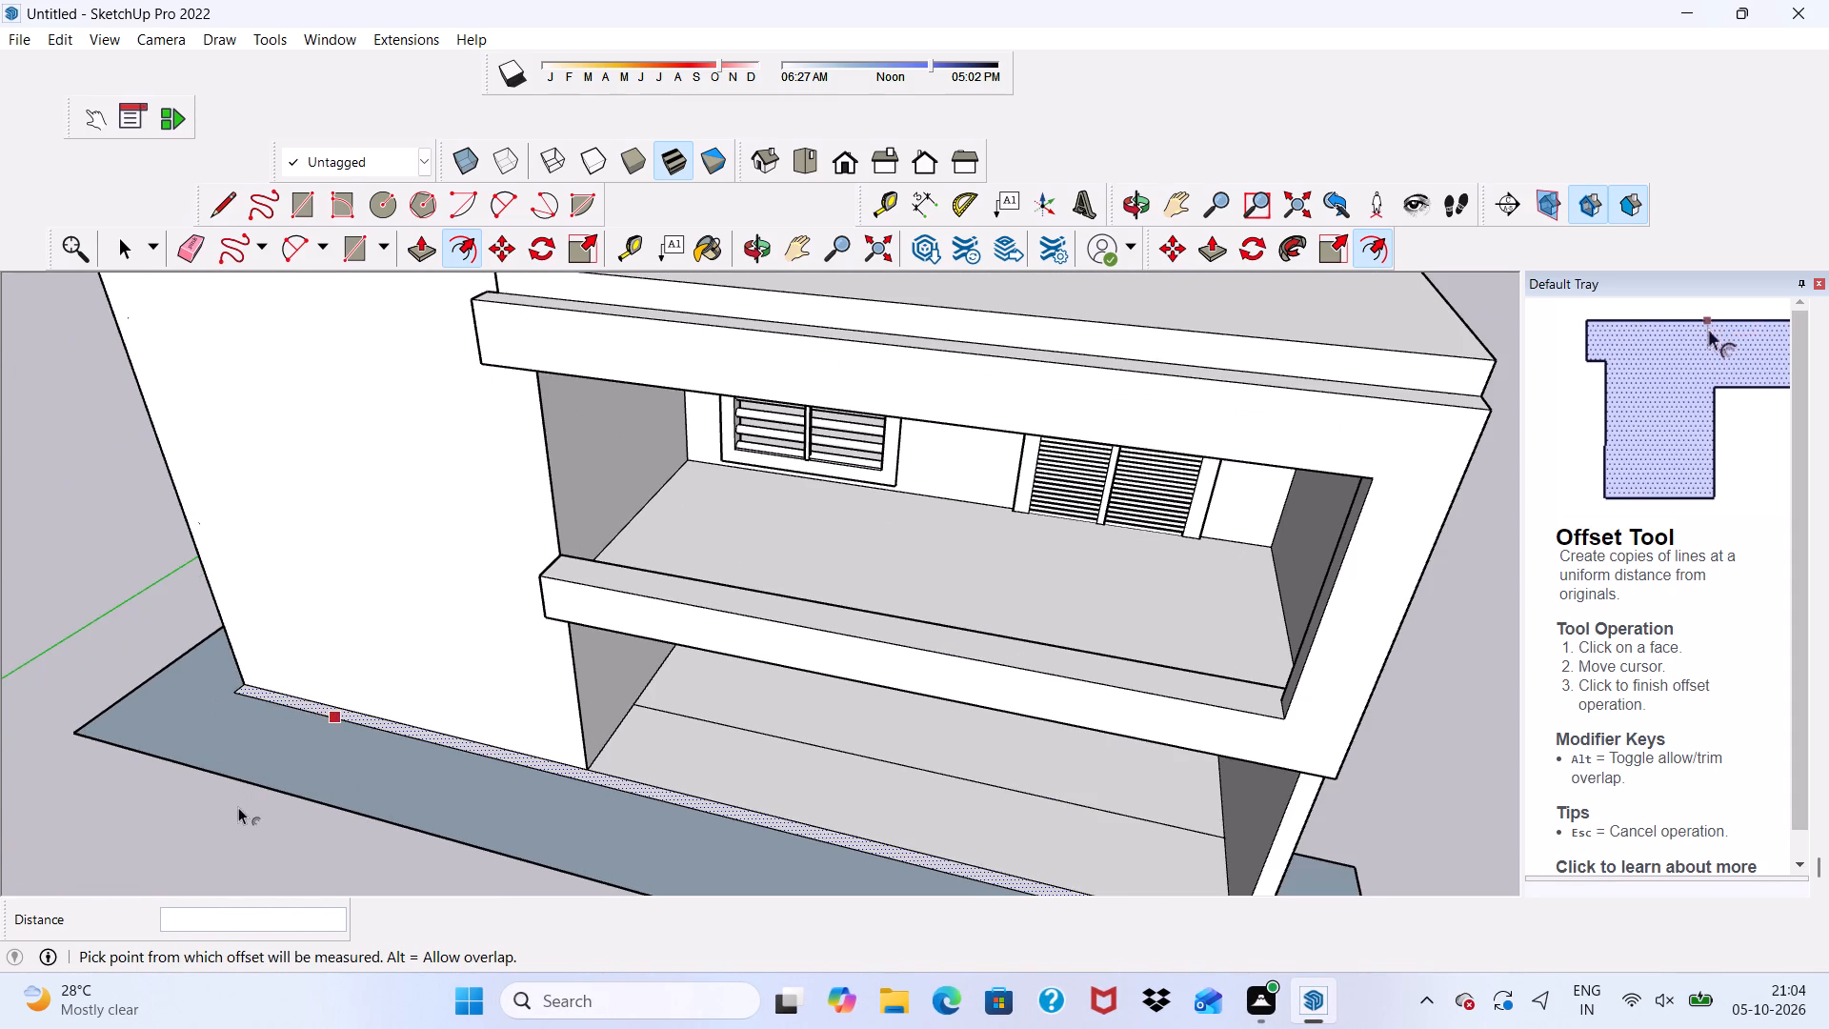
left_click(304, 783)
scroll(229, 723, "down", 8)
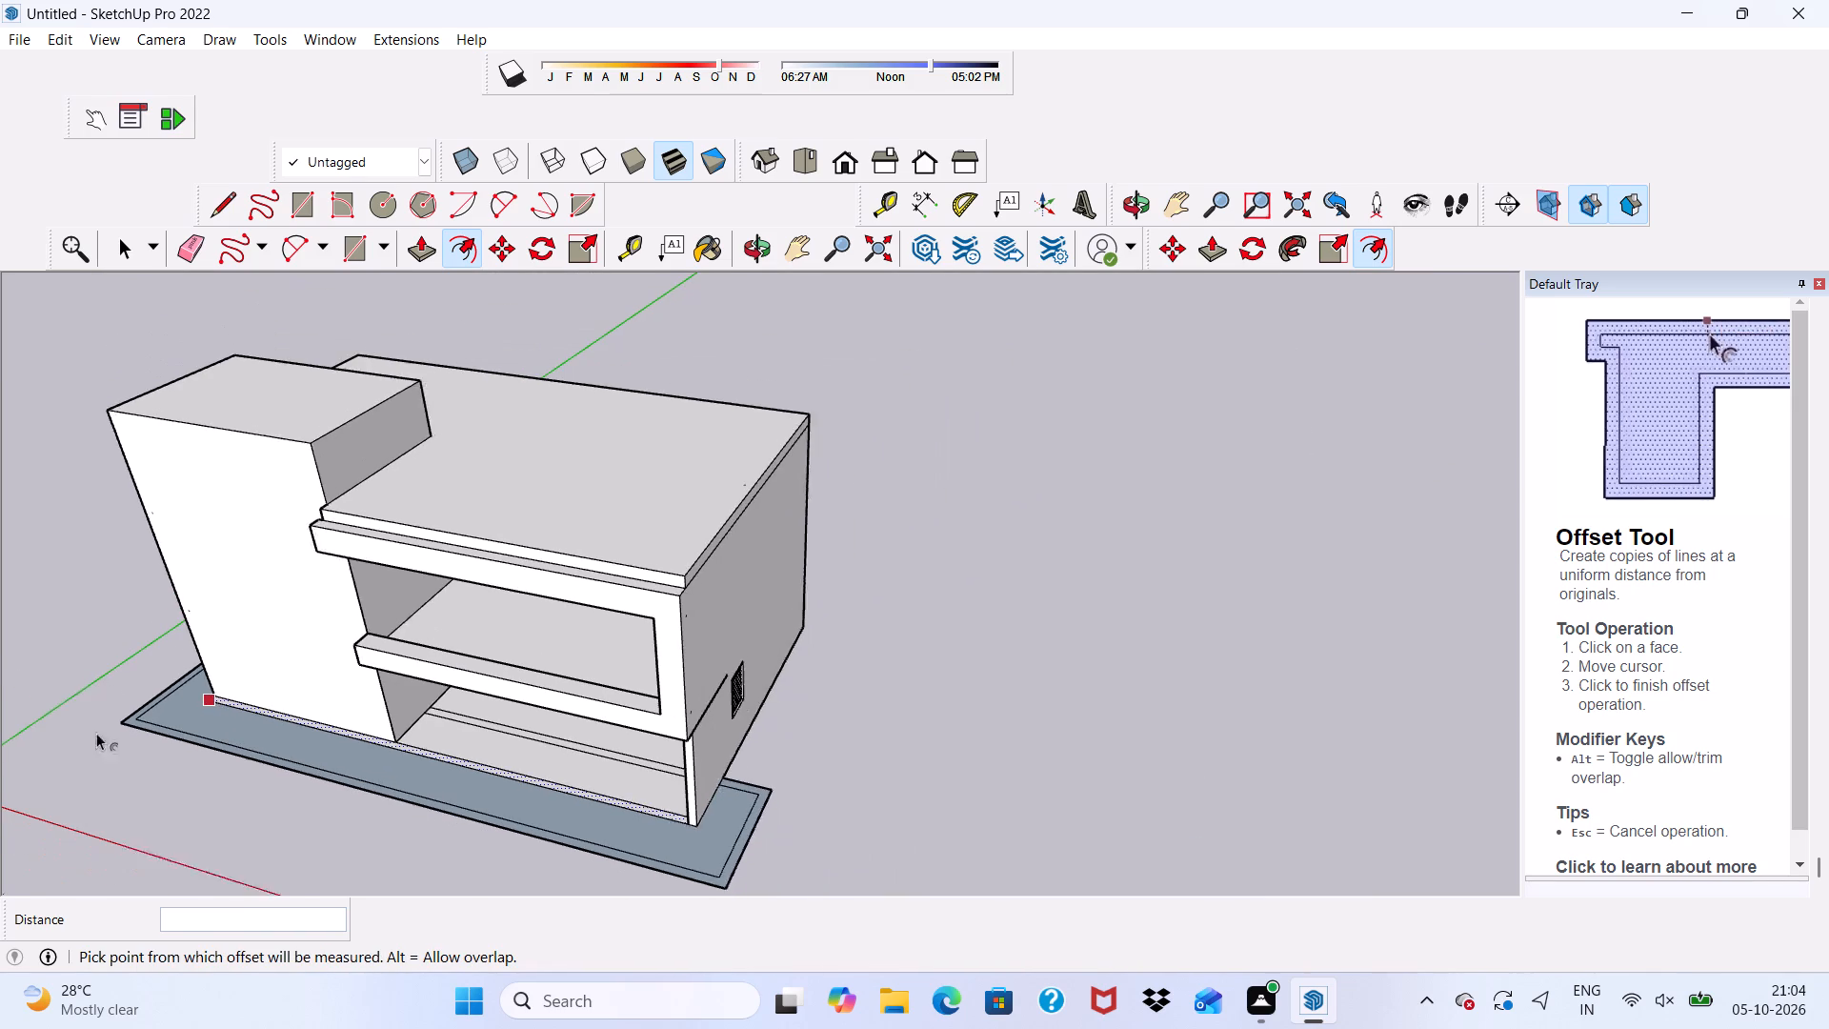
scroll(96, 733, "down", 1)
key("space")
Erase the offset lines that cross the ground-floor porch floor.
scroll(413, 757, "up", 2)
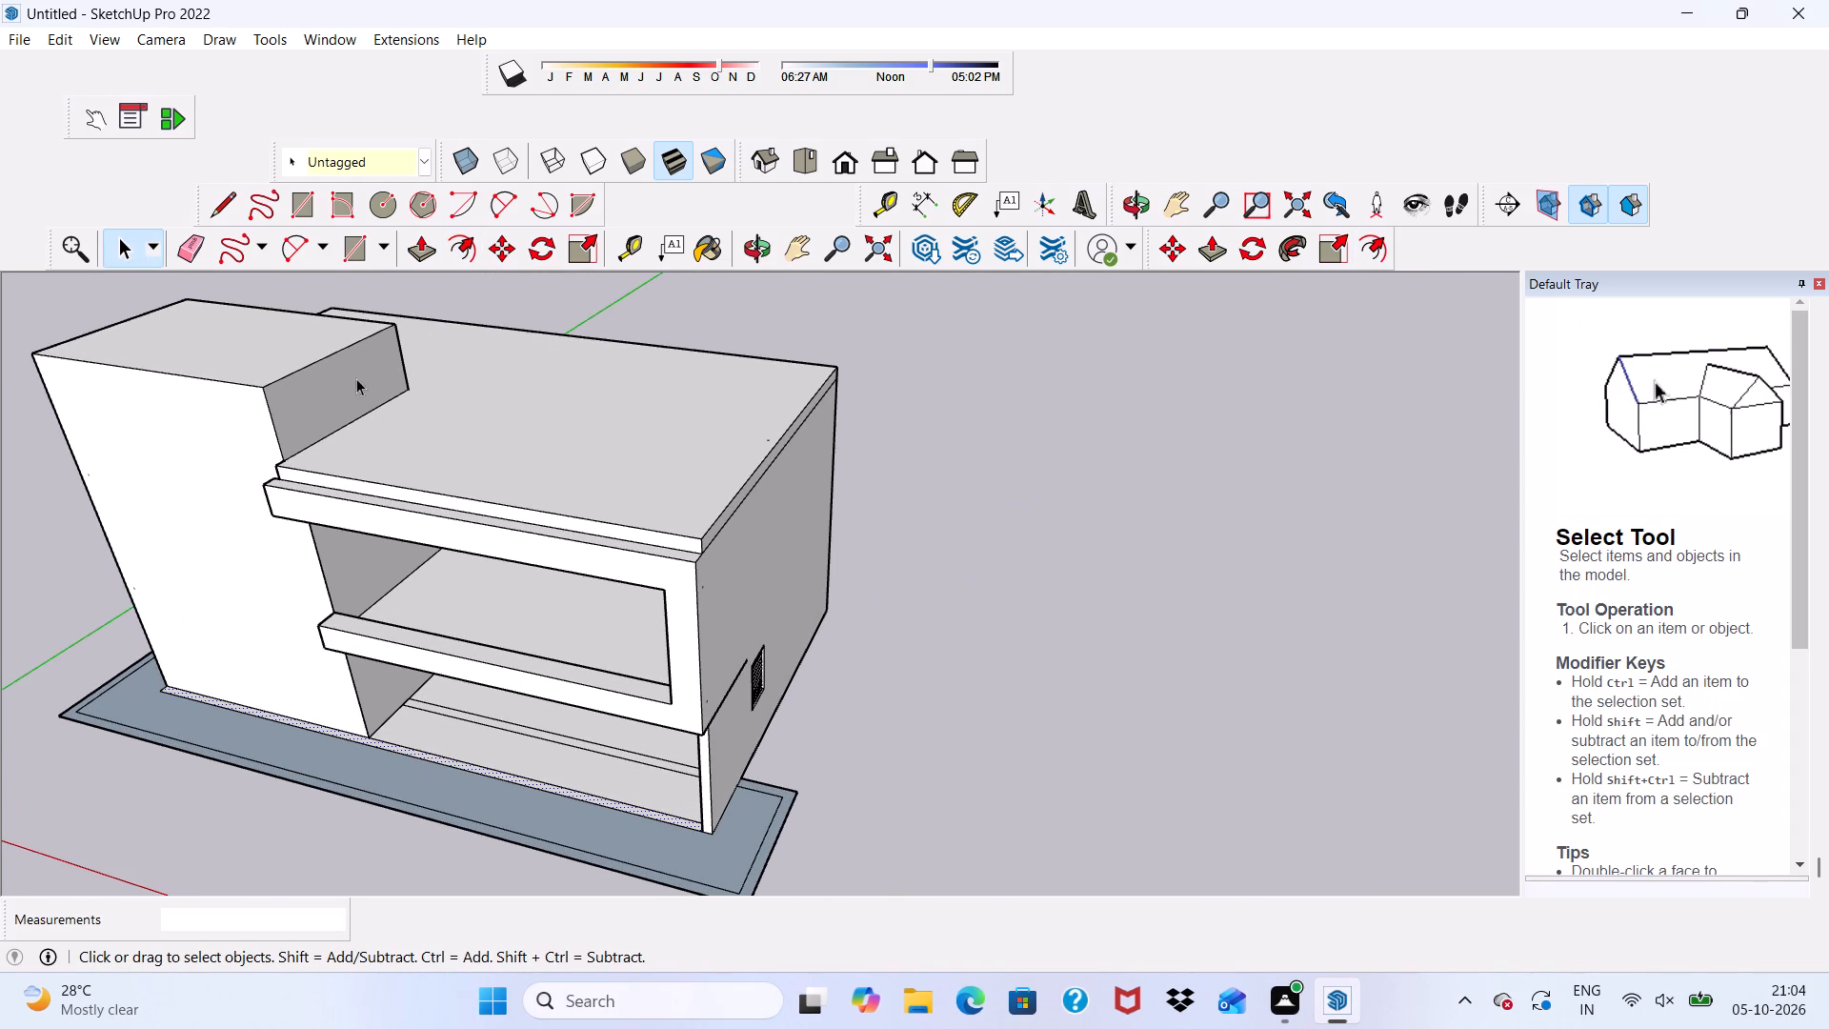
left_click(203, 231)
scroll(430, 771, "up", 3)
left_click_drag(484, 711, 493, 697)
scroll(493, 697, "down", 5)
Examine the base of the tower block and the surrounding ground apron from the side, the front and above.
middle_click_drag(294, 757, 971, 518)
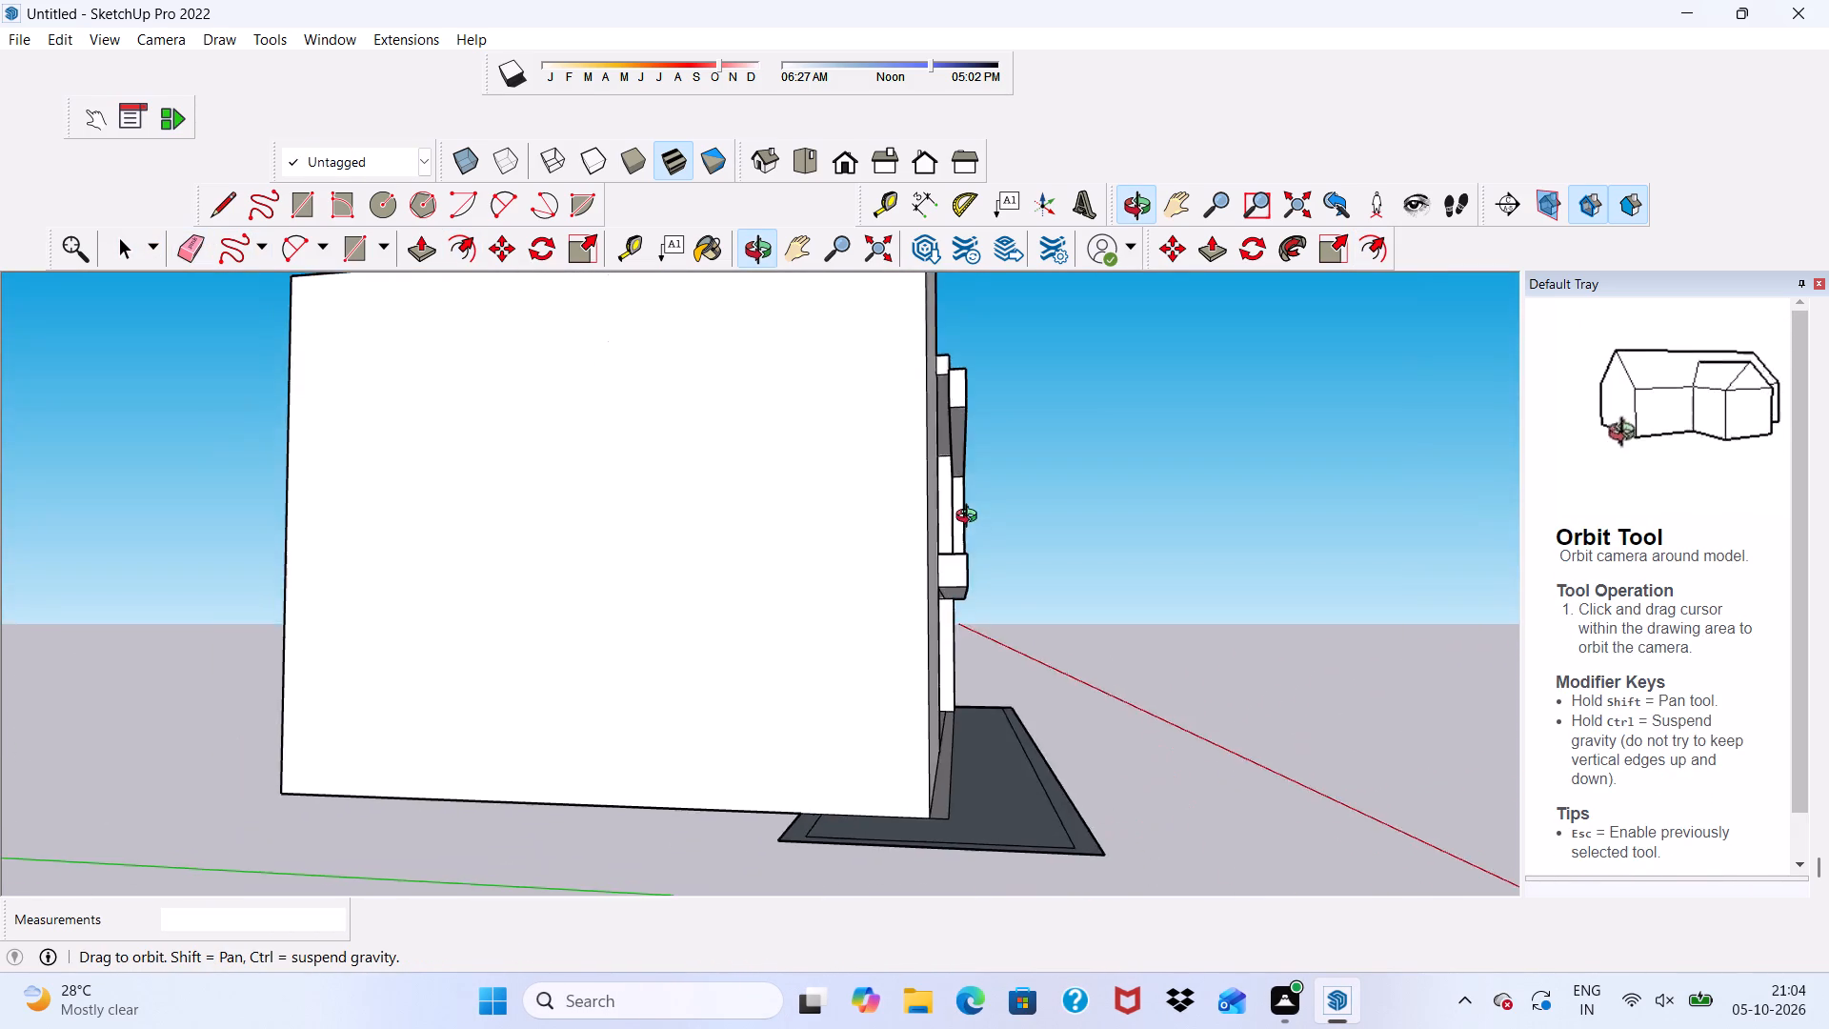
middle_click_drag(971, 518, 916, 514)
scroll(597, 877, "up", 6)
scroll(646, 785, "down", 6)
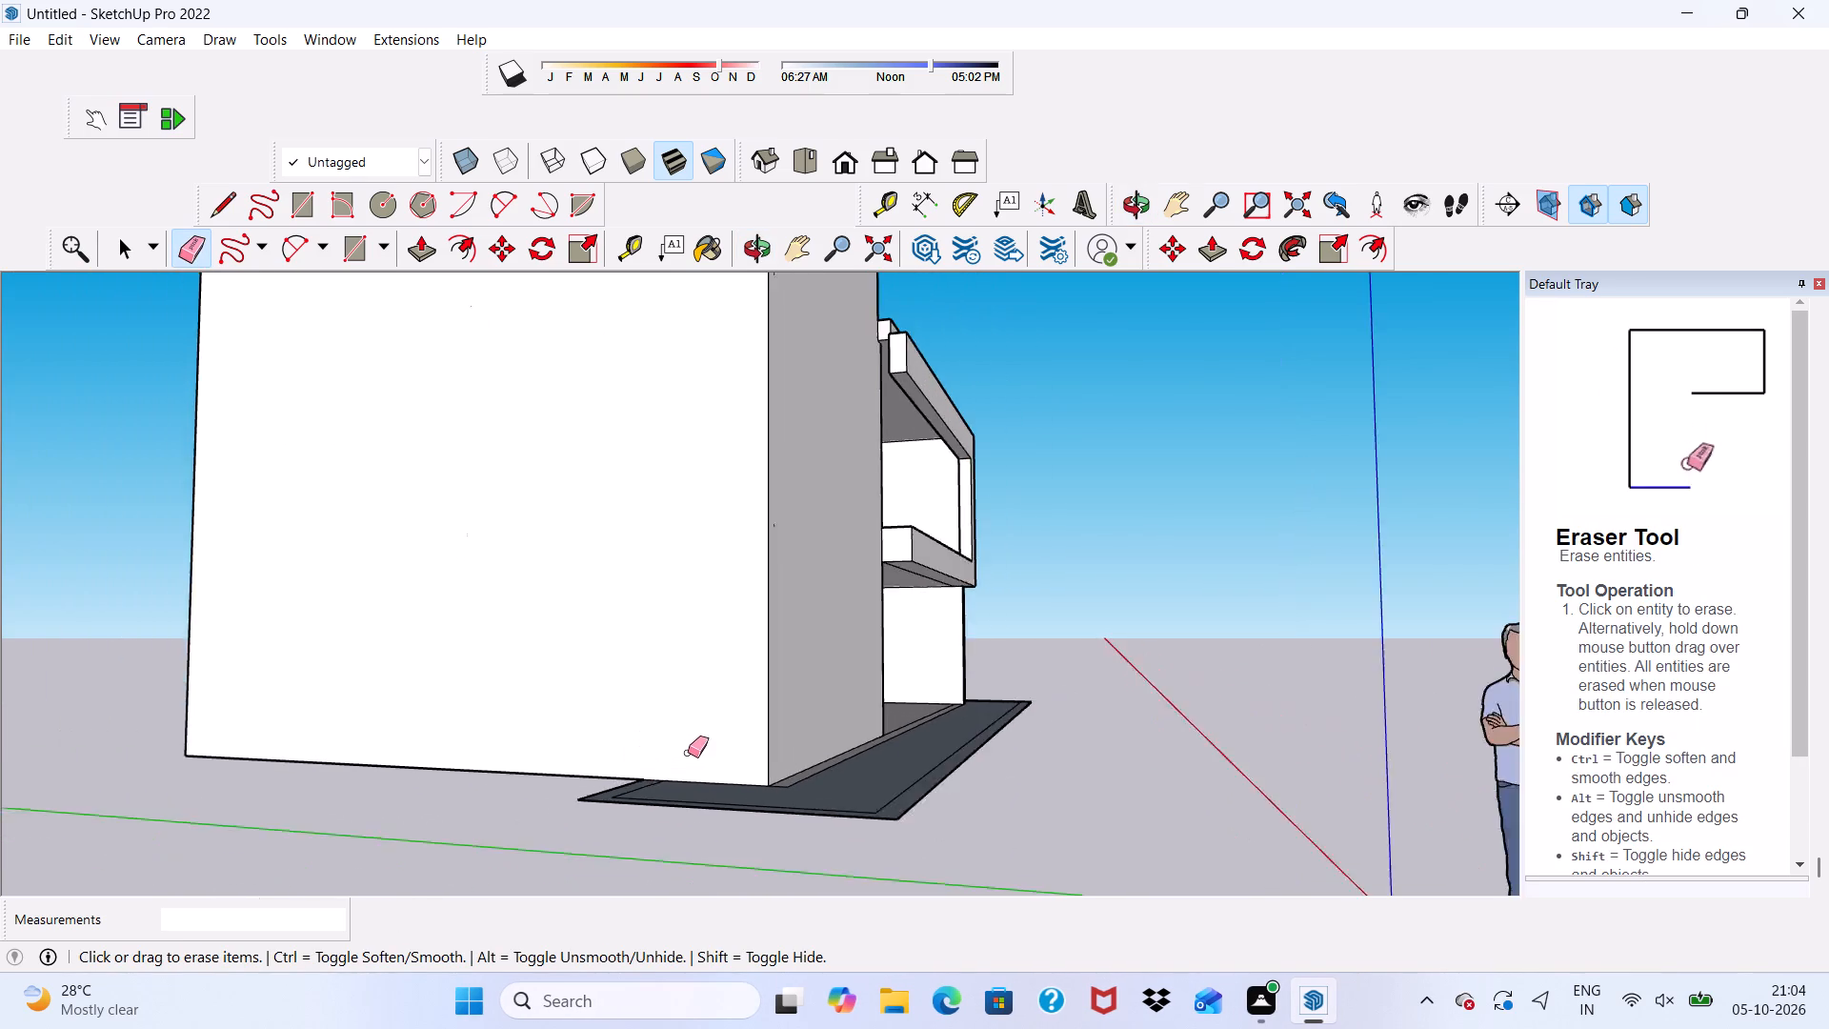
middle_click_drag(688, 753, 275, 844)
scroll(258, 675, "up", 4)
scroll(269, 665, "down", 3)
middle_click_drag(381, 780, 330, 906)
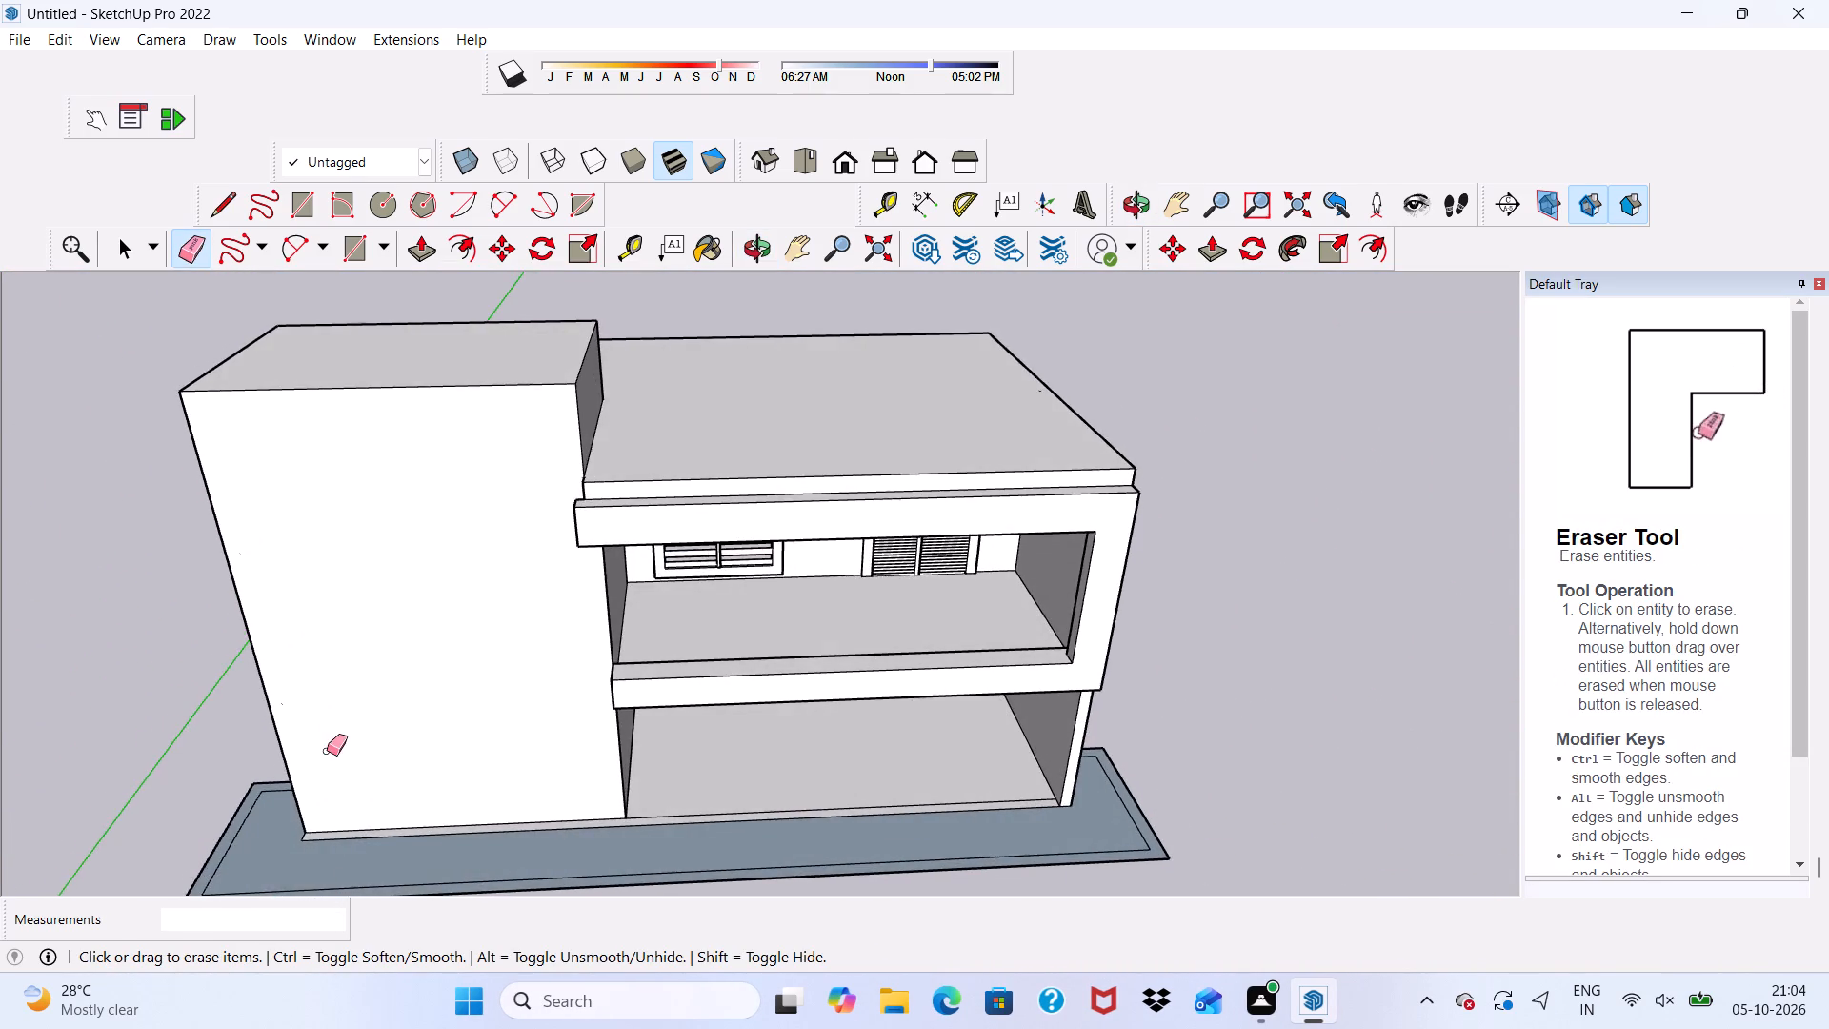
scroll(325, 748, "up", 4)
scroll(323, 742, "down", 3)
scroll(173, 871, "up", 2)
scroll(218, 794, "down", 4)
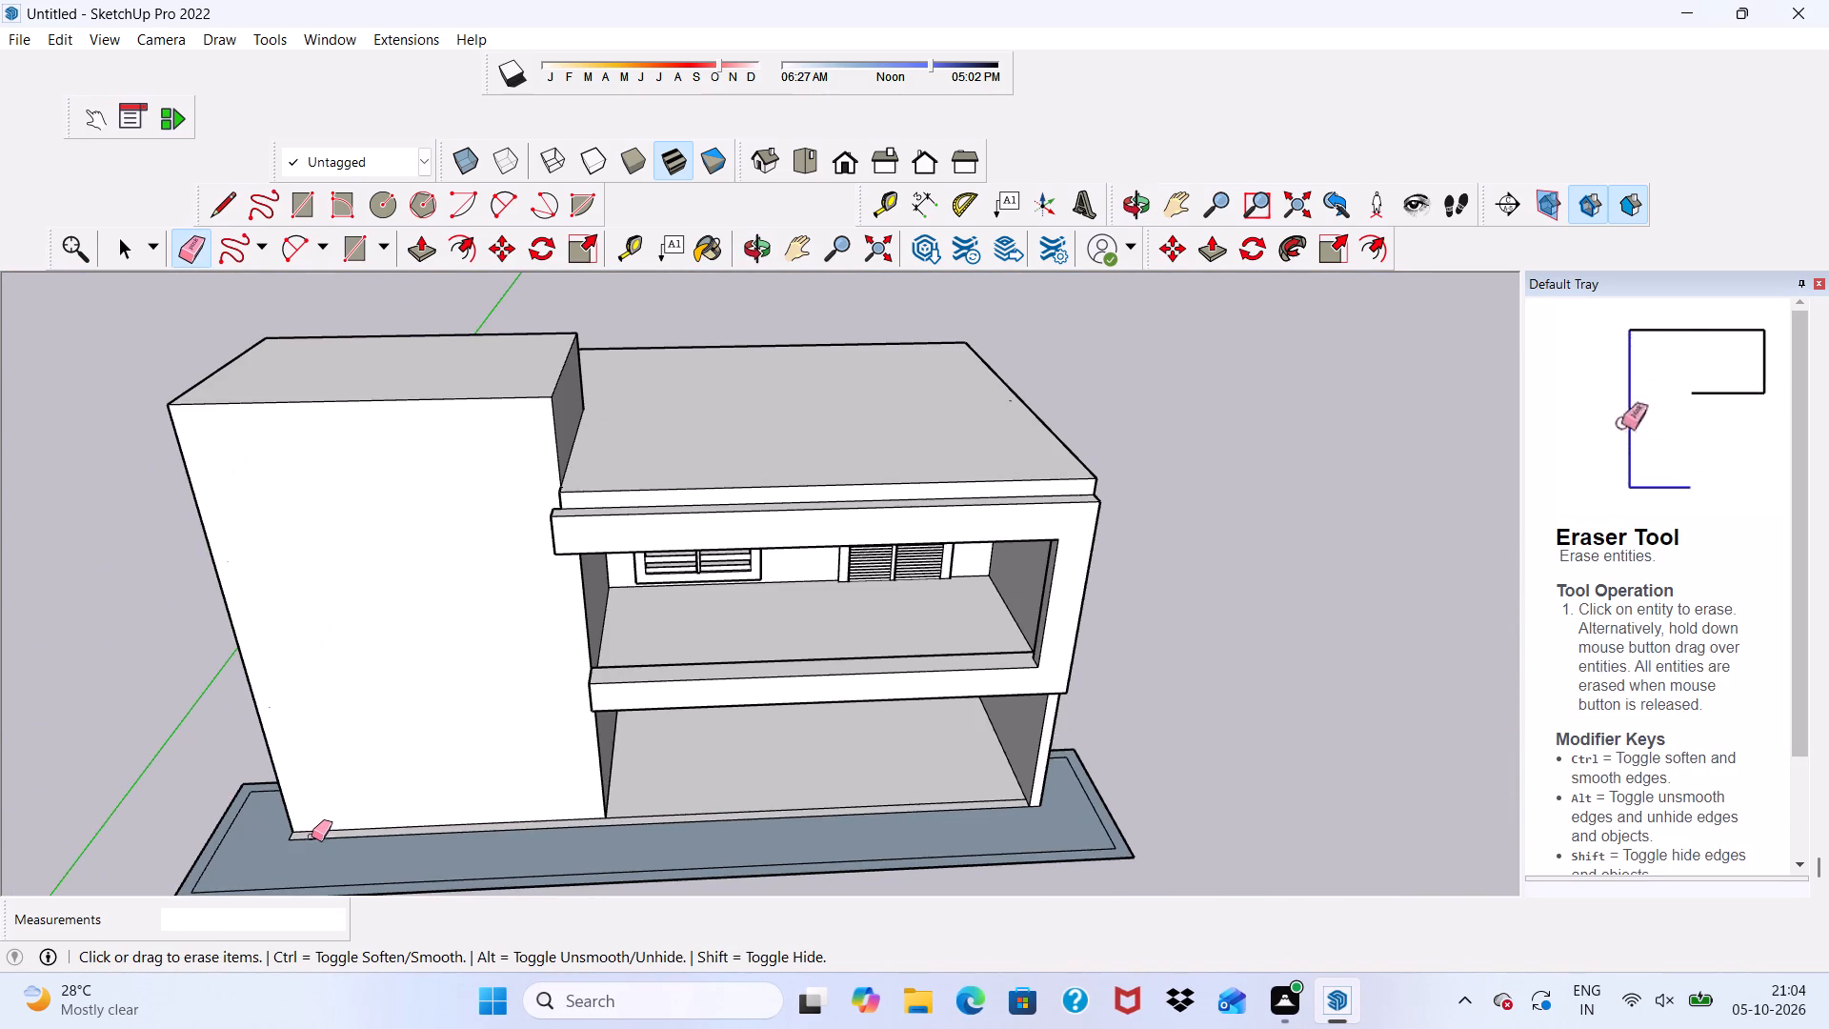
Draw a rectangle about 5' 11 7/16" by 9 1/2" from the tower's front base corner across to the apron's outer front edge.
scroll(238, 816, "down", 5)
middle_click_drag(285, 798, 335, 791)
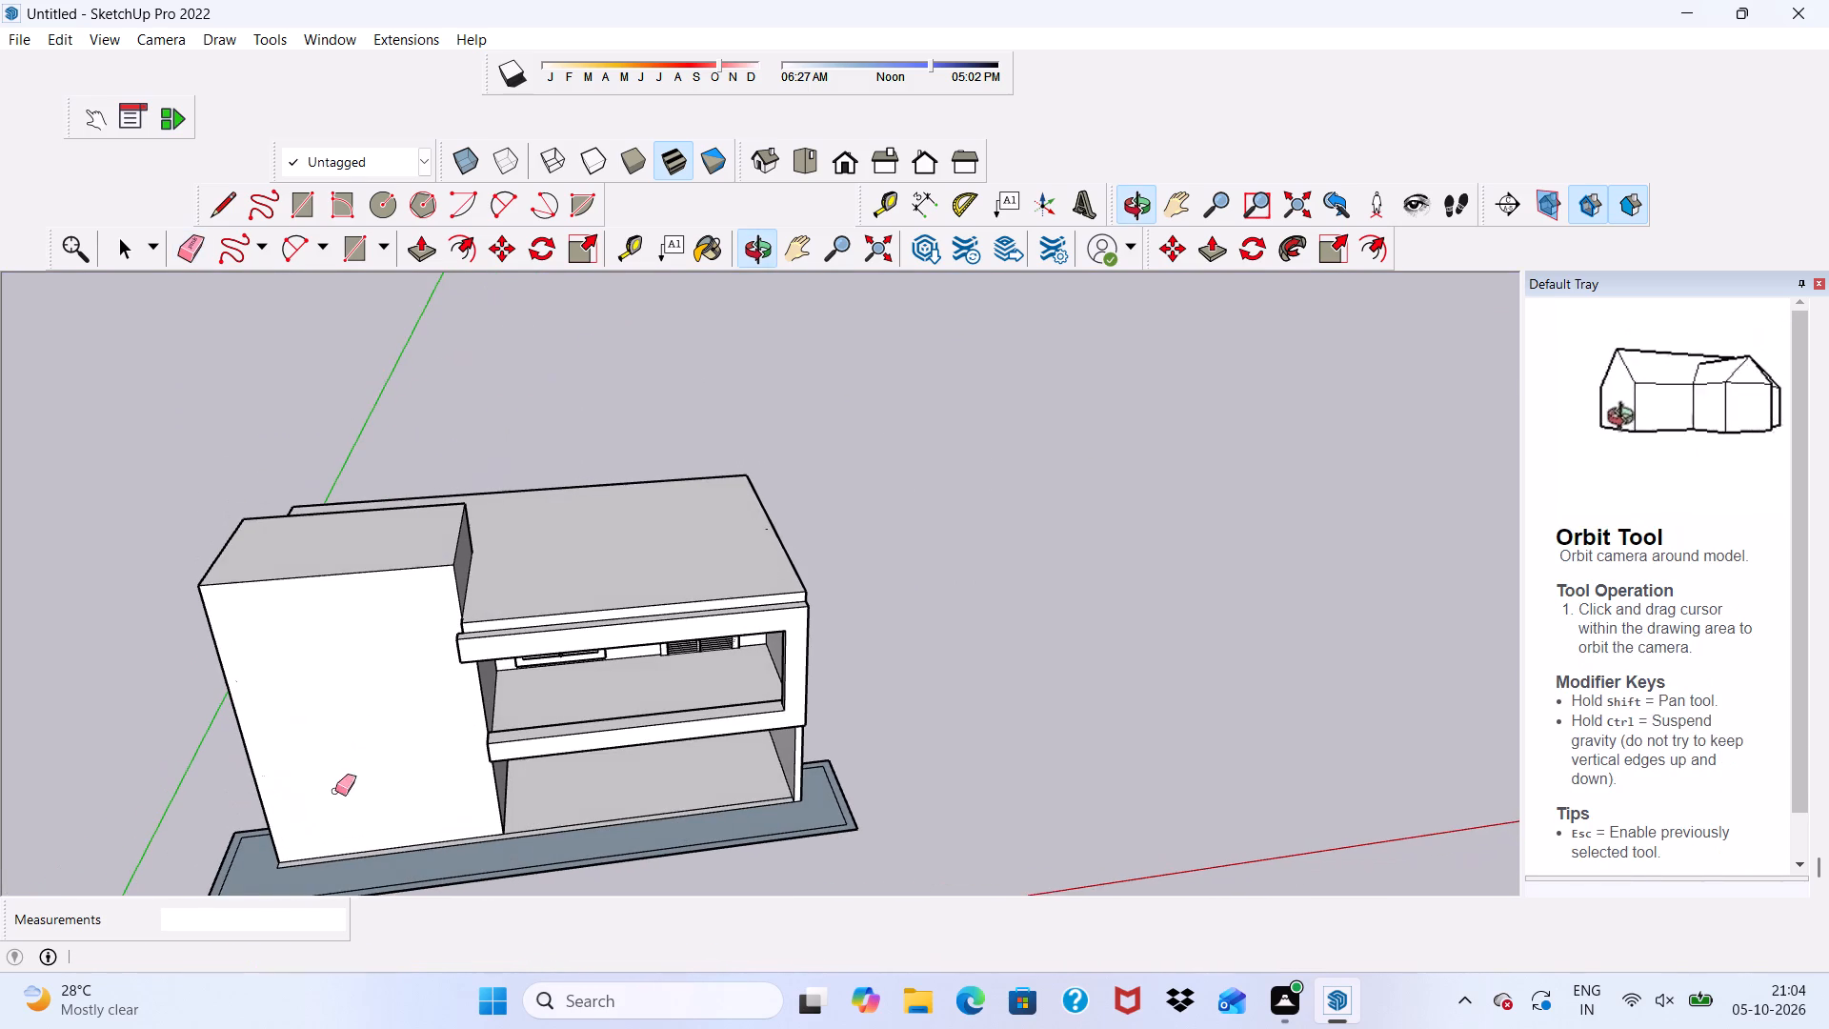
left_click(298, 207)
scroll(420, 630, "down", 5)
scroll(313, 837, "up", 18)
scroll(375, 800, "up", 3)
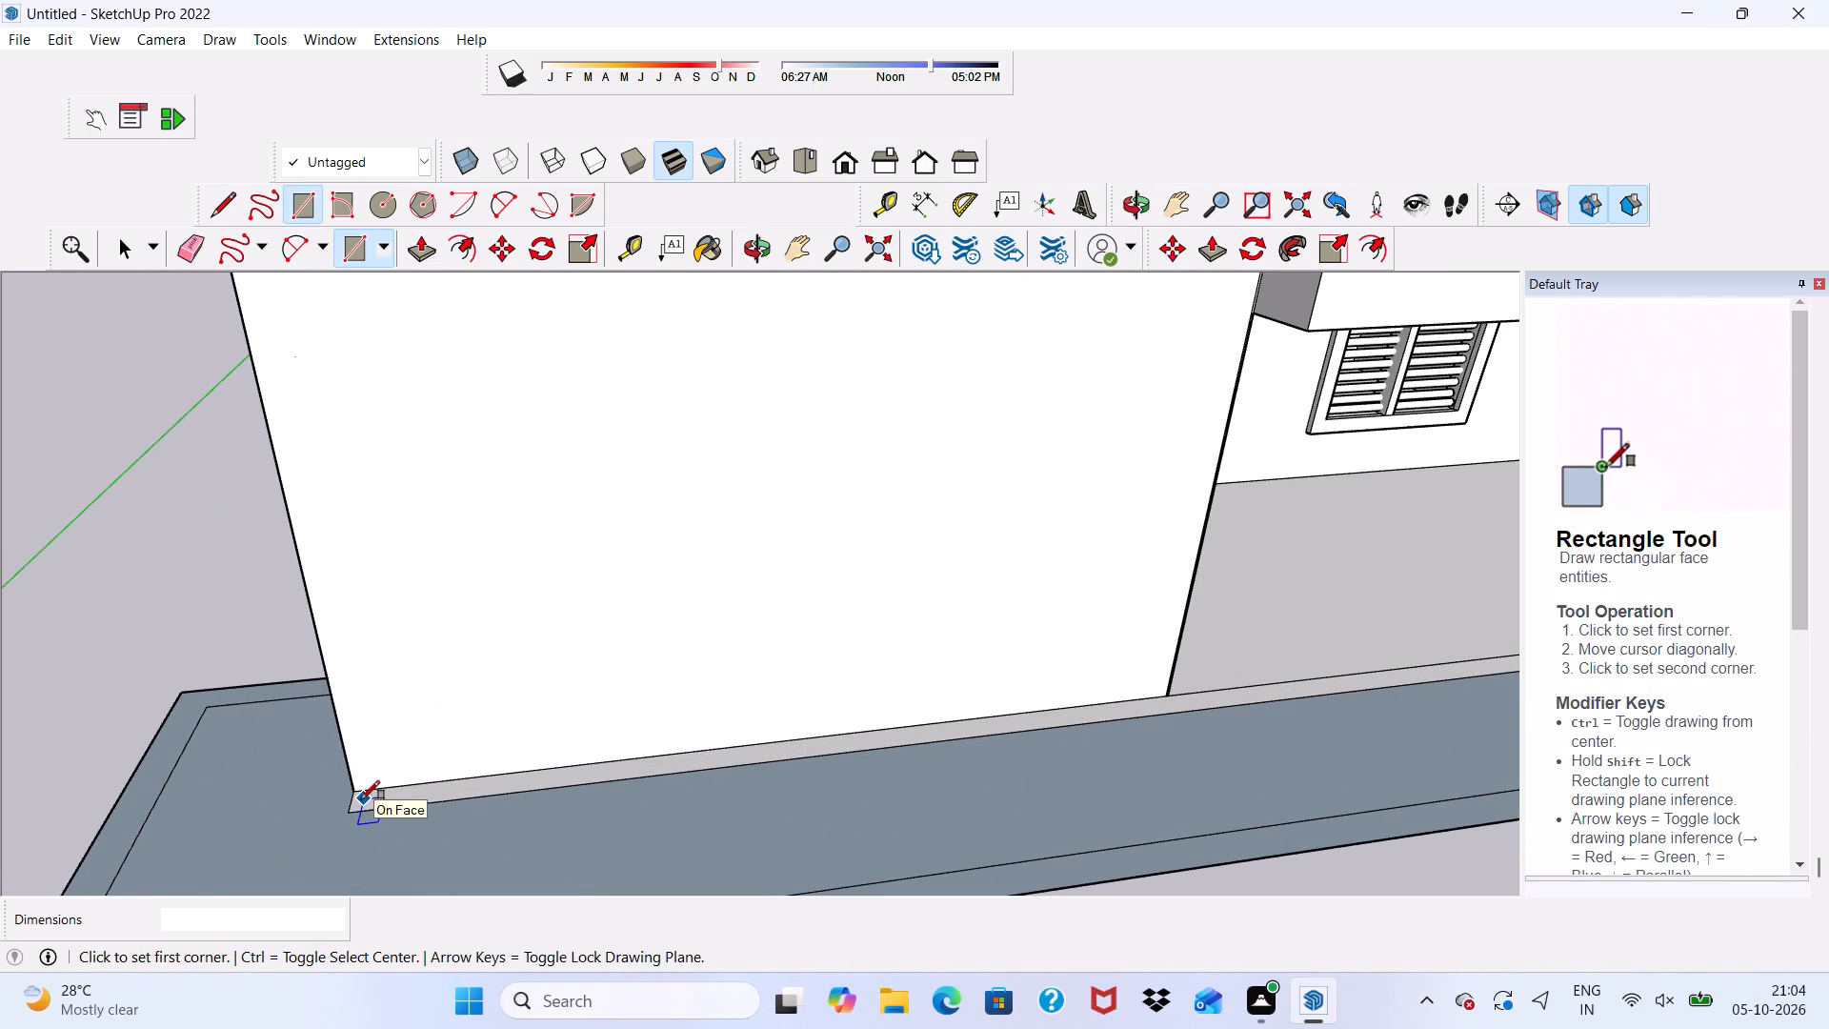
left_click(355, 796)
scroll(430, 893, "down", 1)
scroll(432, 898, "up", 1)
scroll(437, 901, "down", 17)
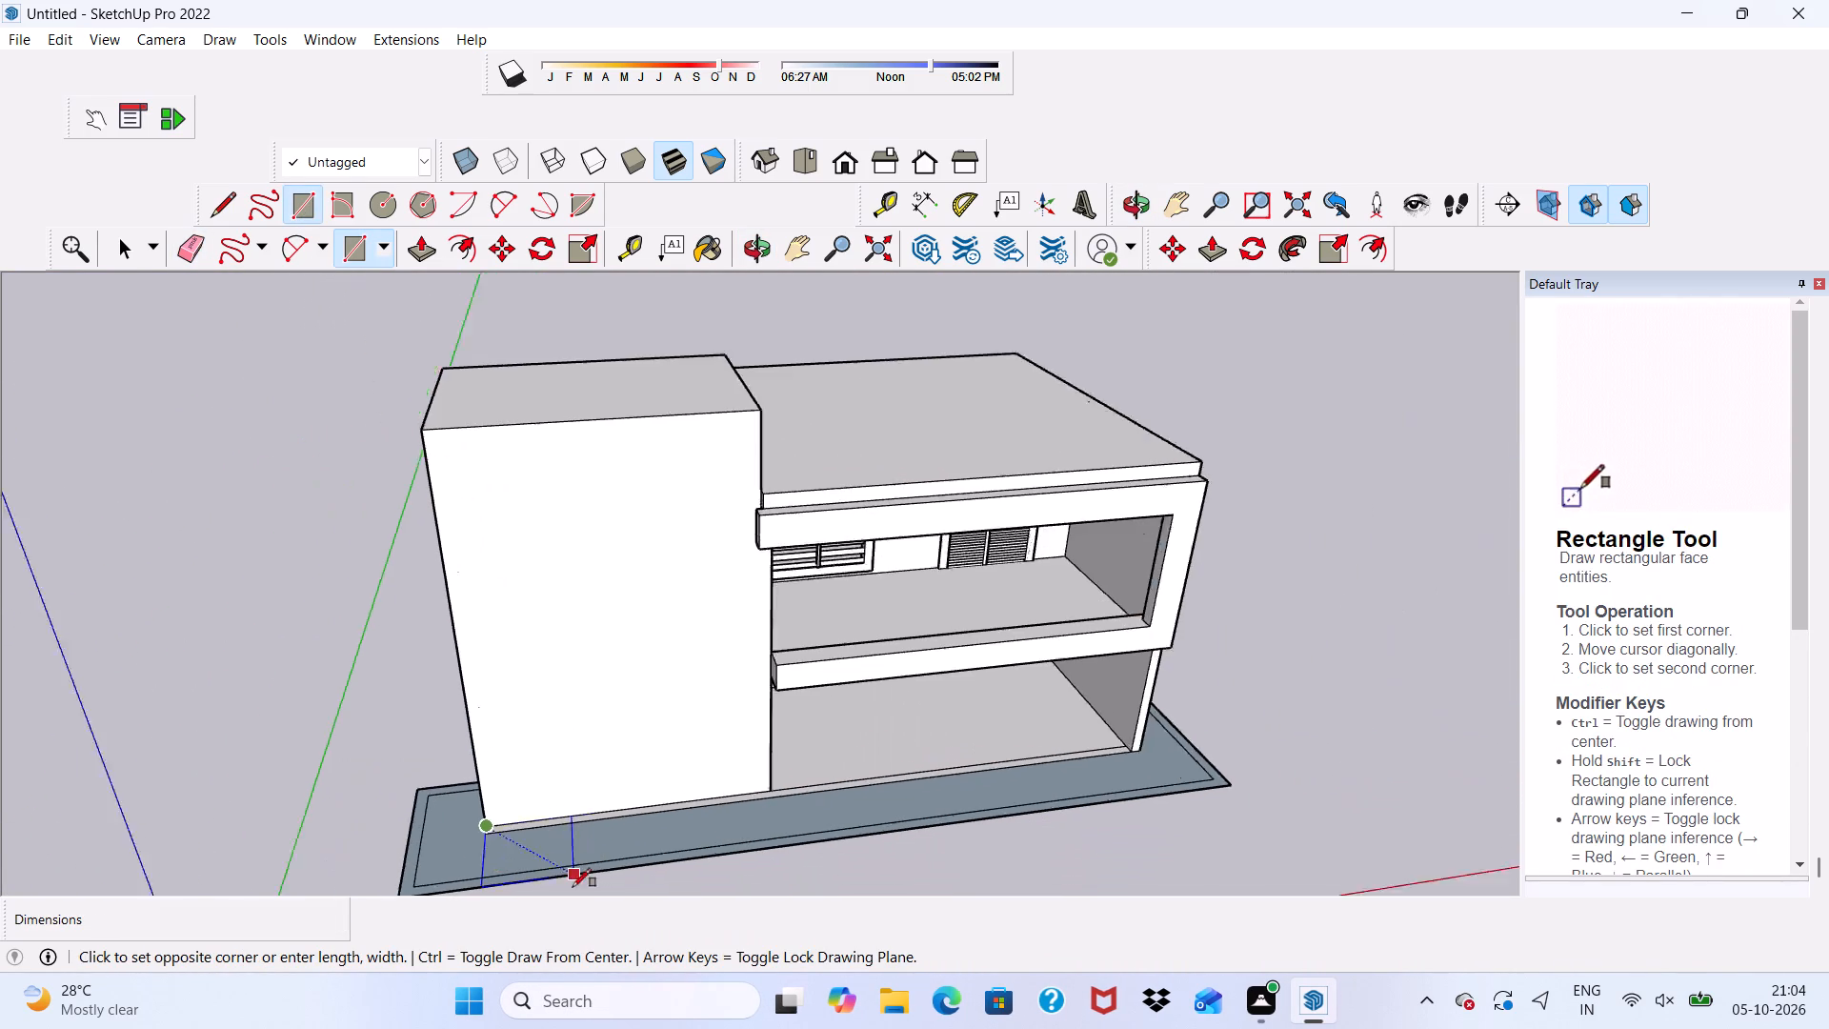
scroll(504, 873, "up", 8)
scroll(508, 893, "down", 7)
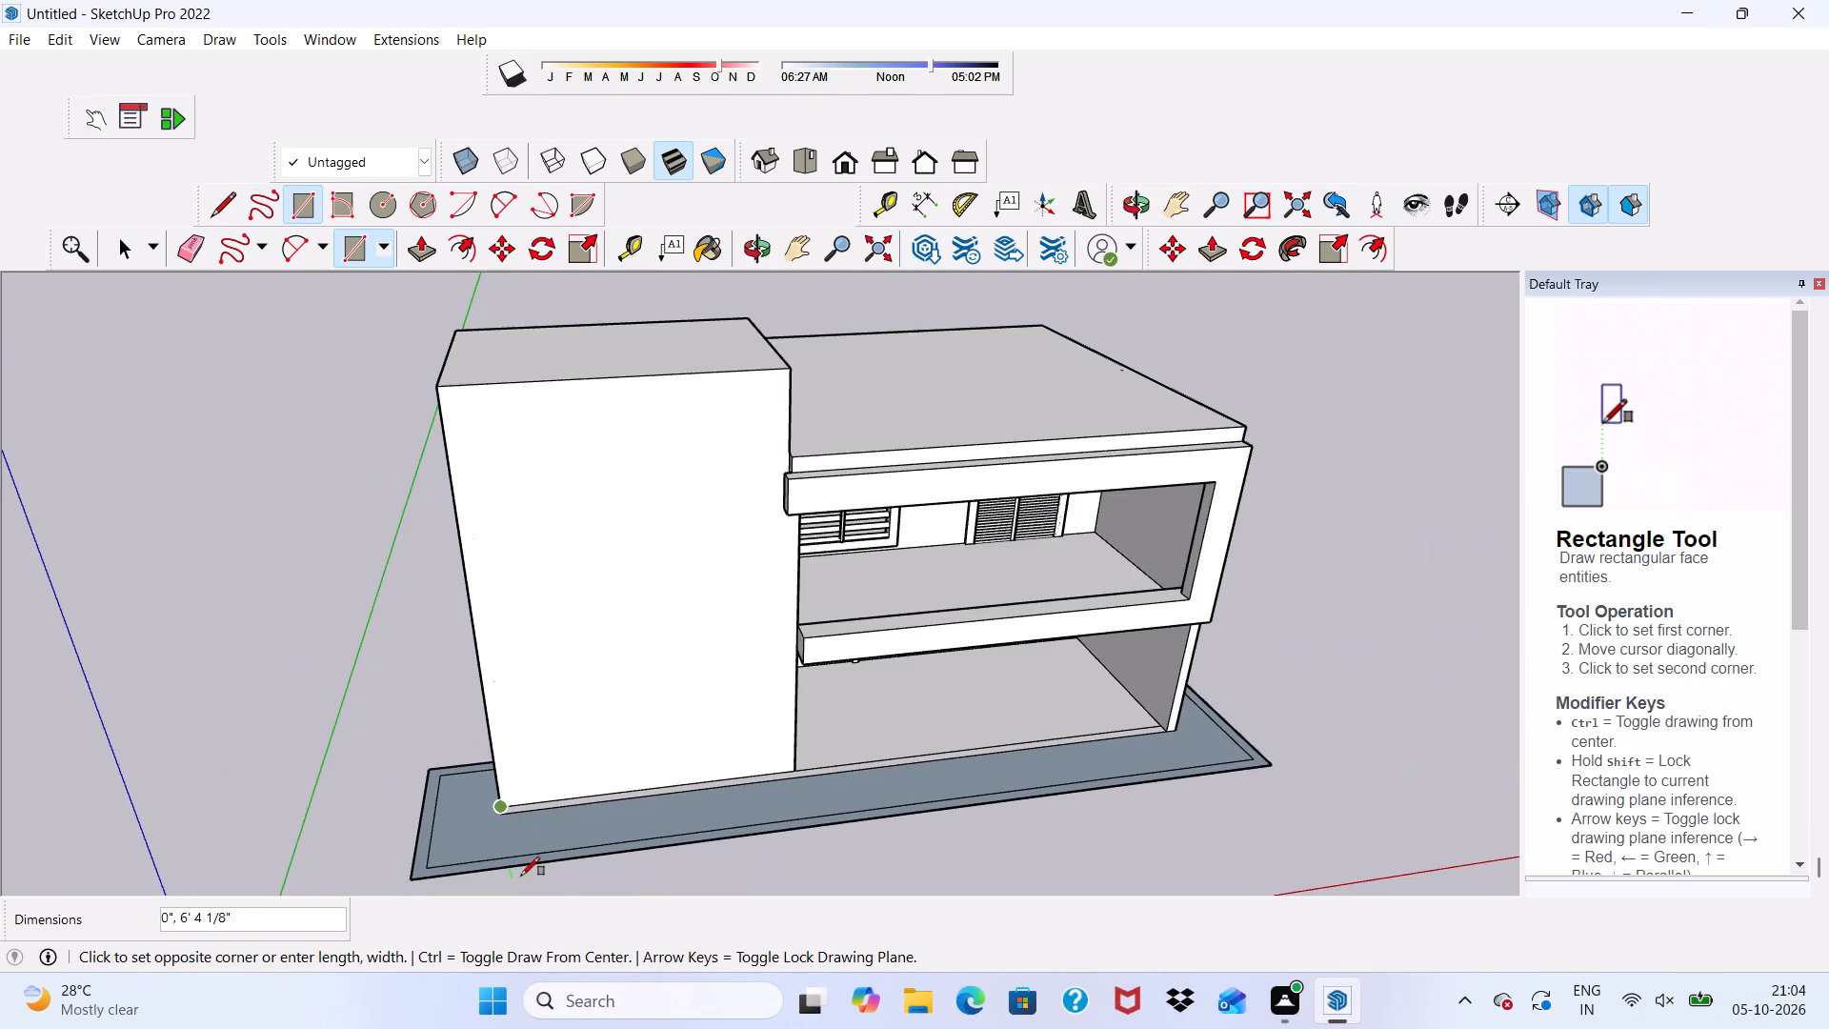
scroll(521, 876, "up", 4)
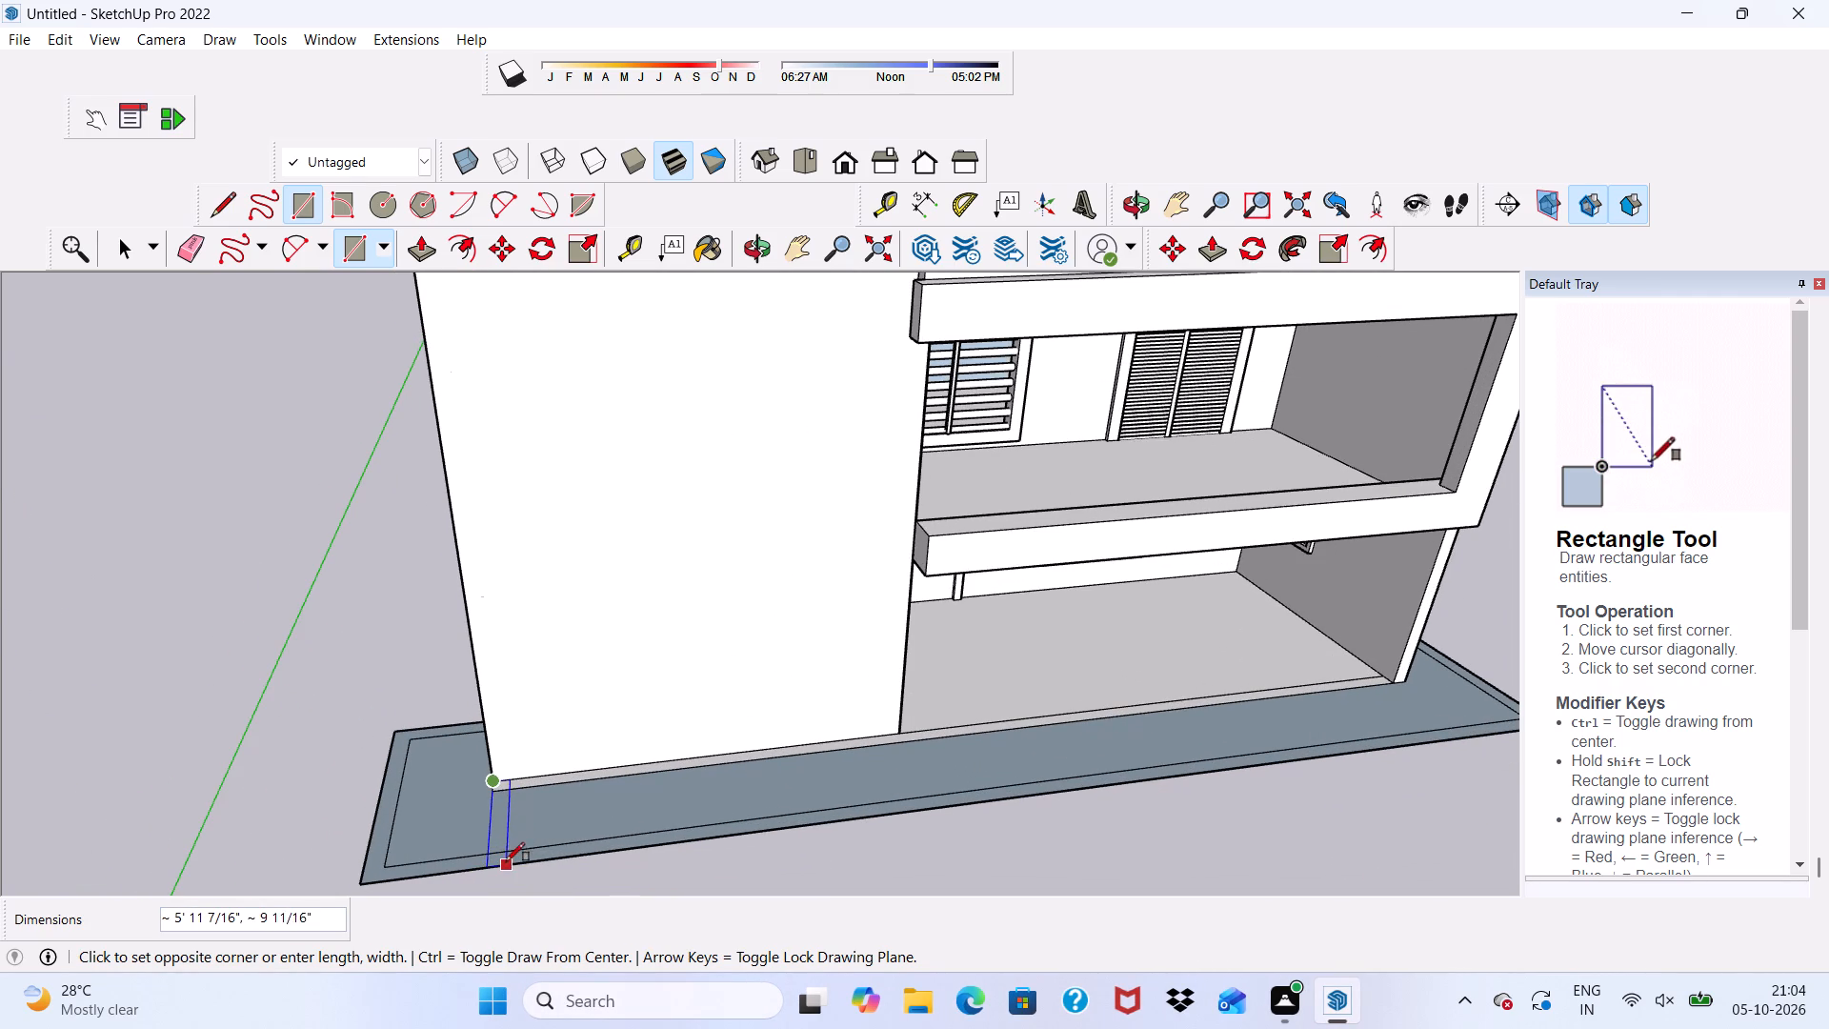
left_click(506, 865)
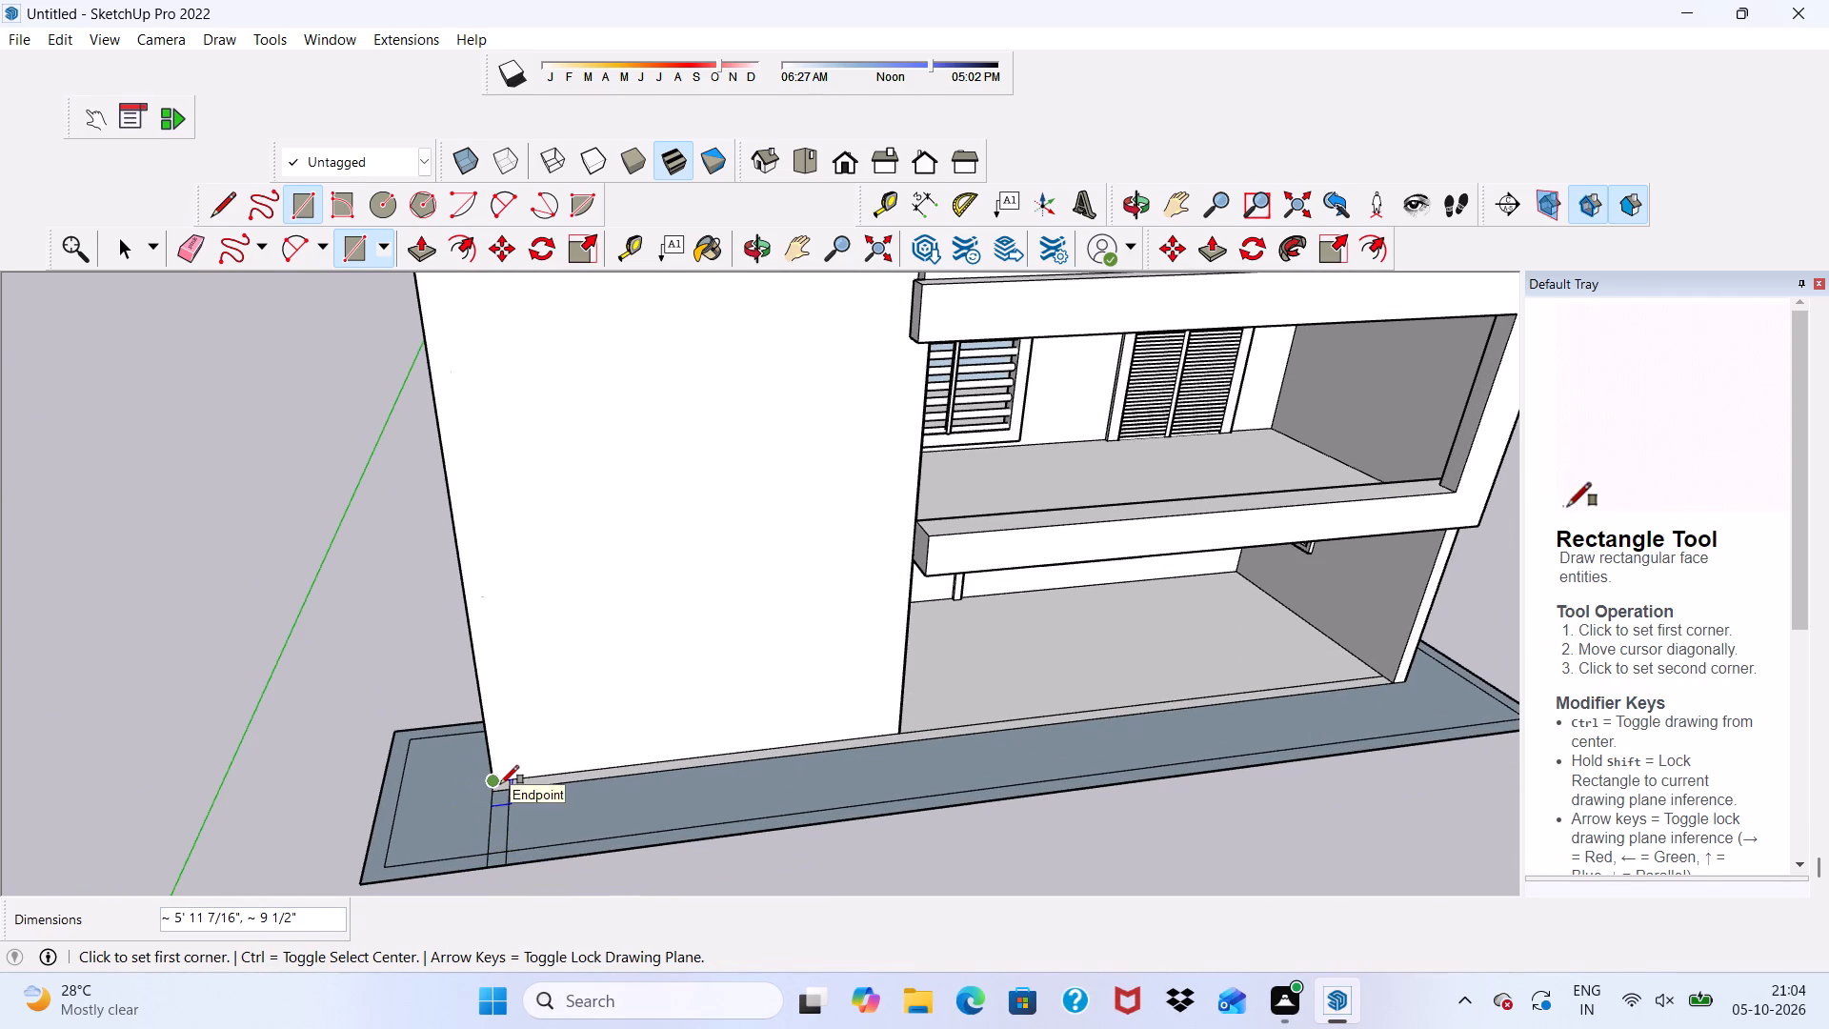
key("space")
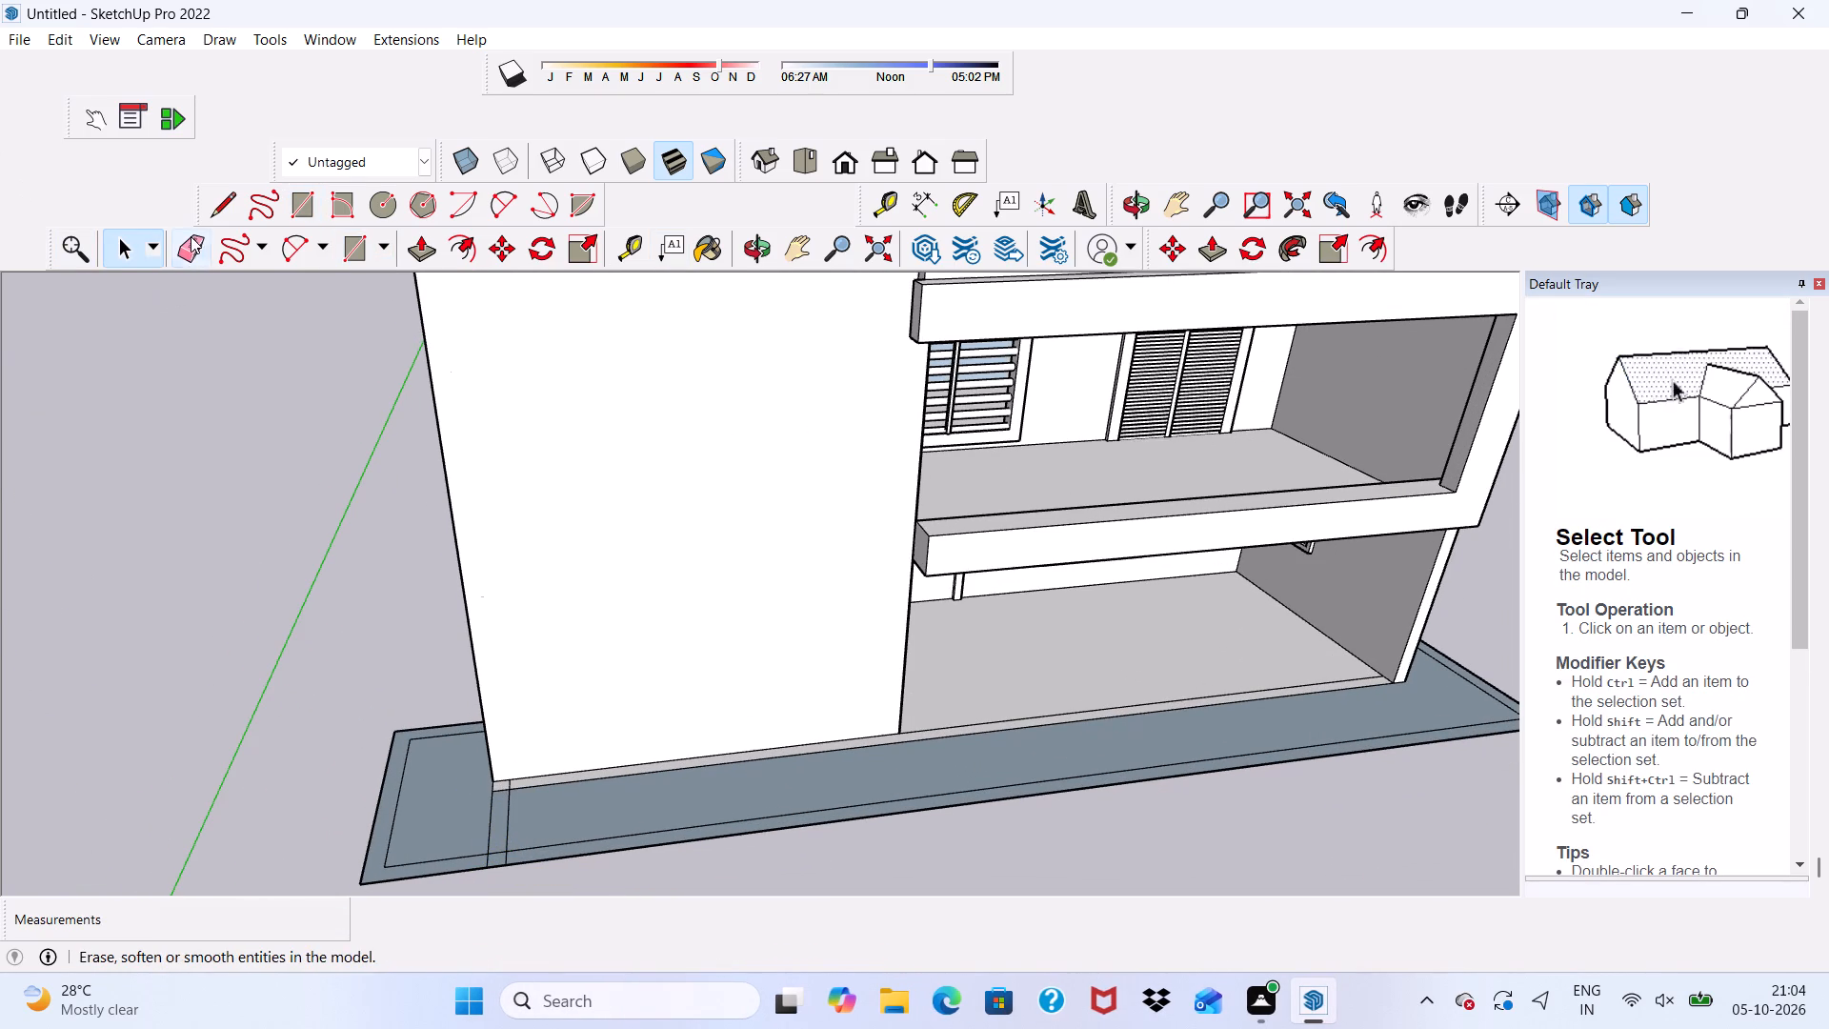
Erase the part of the ground apron that extends past the tower's outer side, including its leftover outline edges.
left_click(191, 237)
left_click(418, 736)
left_click_drag(422, 724, 425, 741)
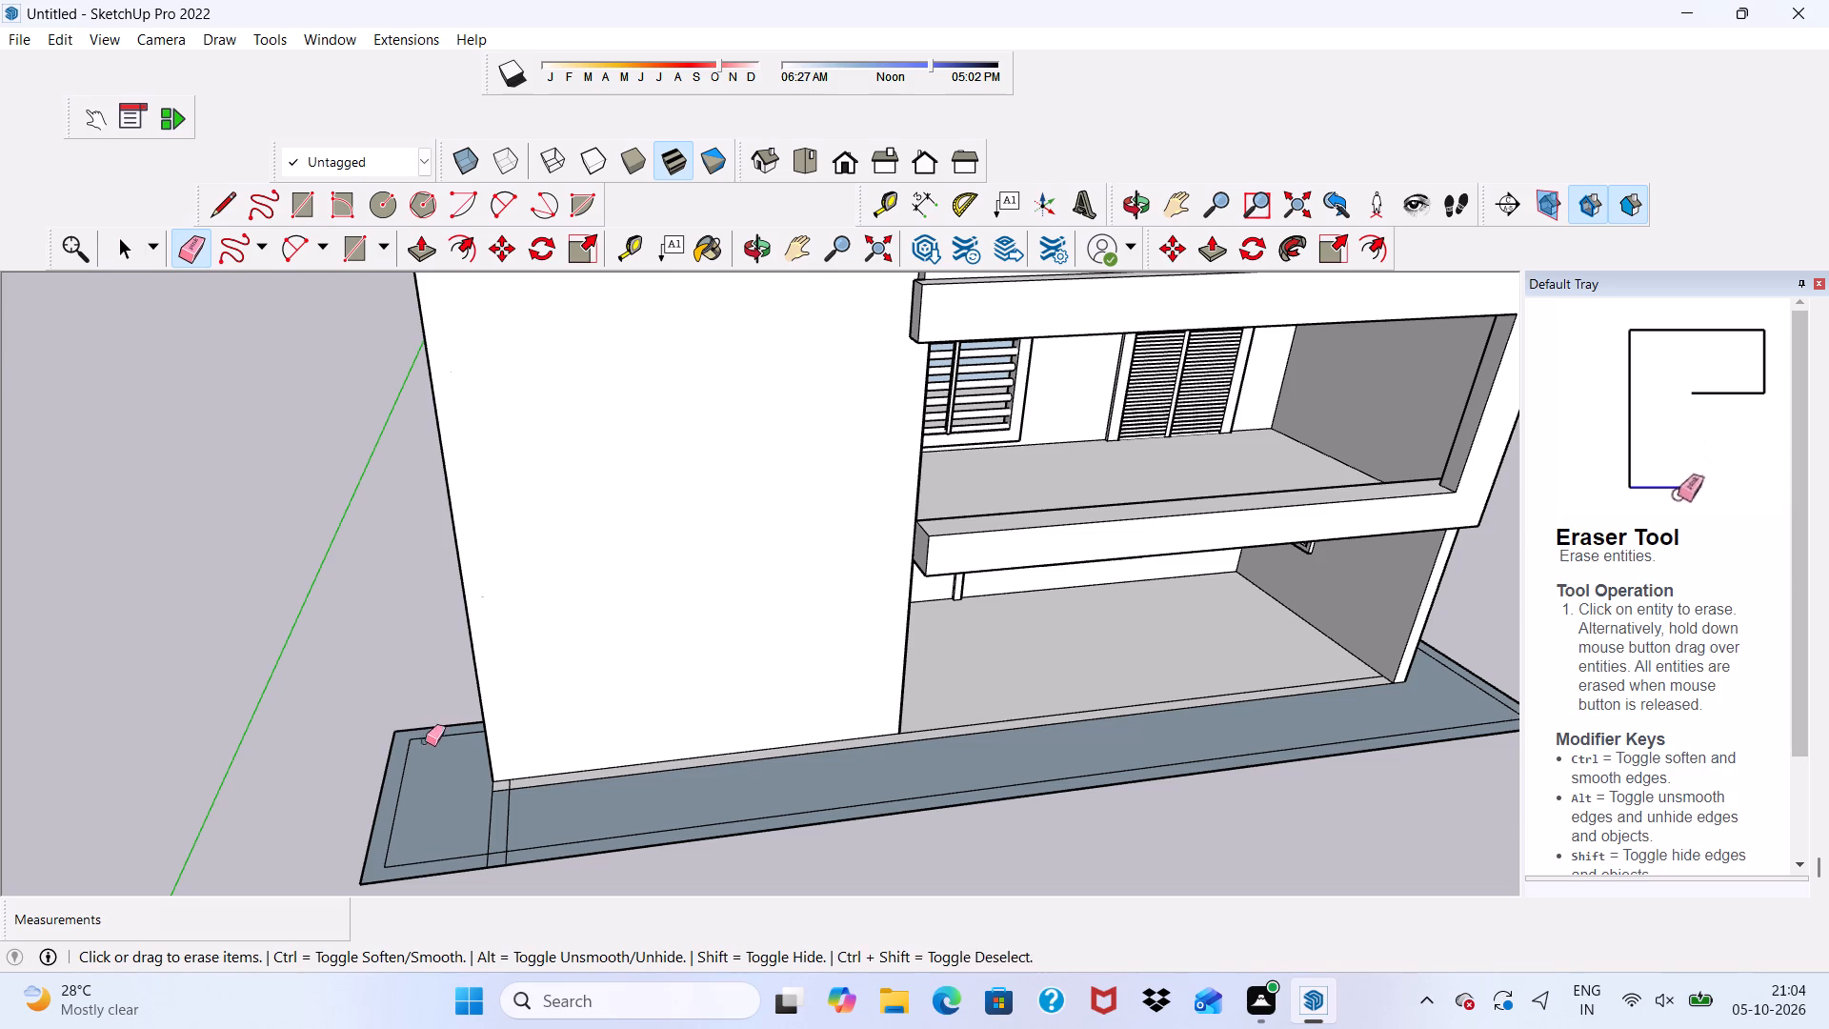
left_click_drag(425, 741, 428, 761)
left_click_drag(420, 803, 377, 846)
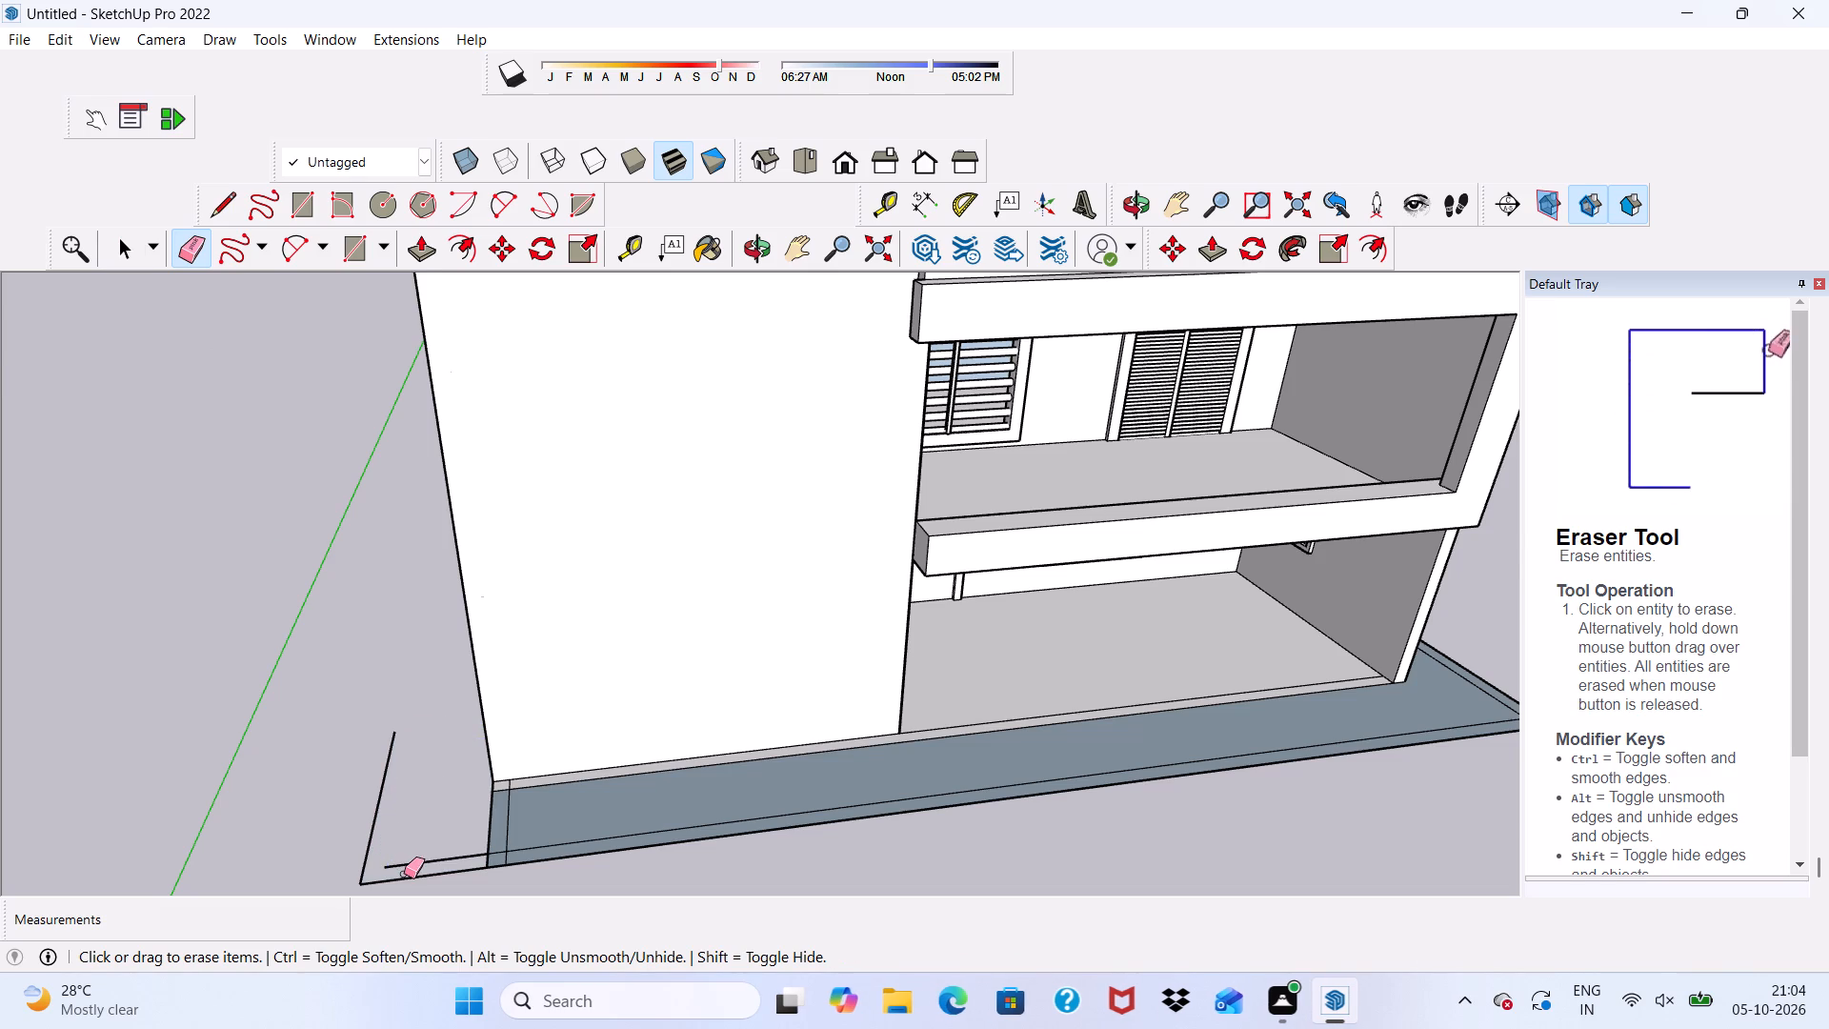
scroll(404, 874, "up", 1)
left_click(405, 870)
left_click_drag(416, 853, 422, 884)
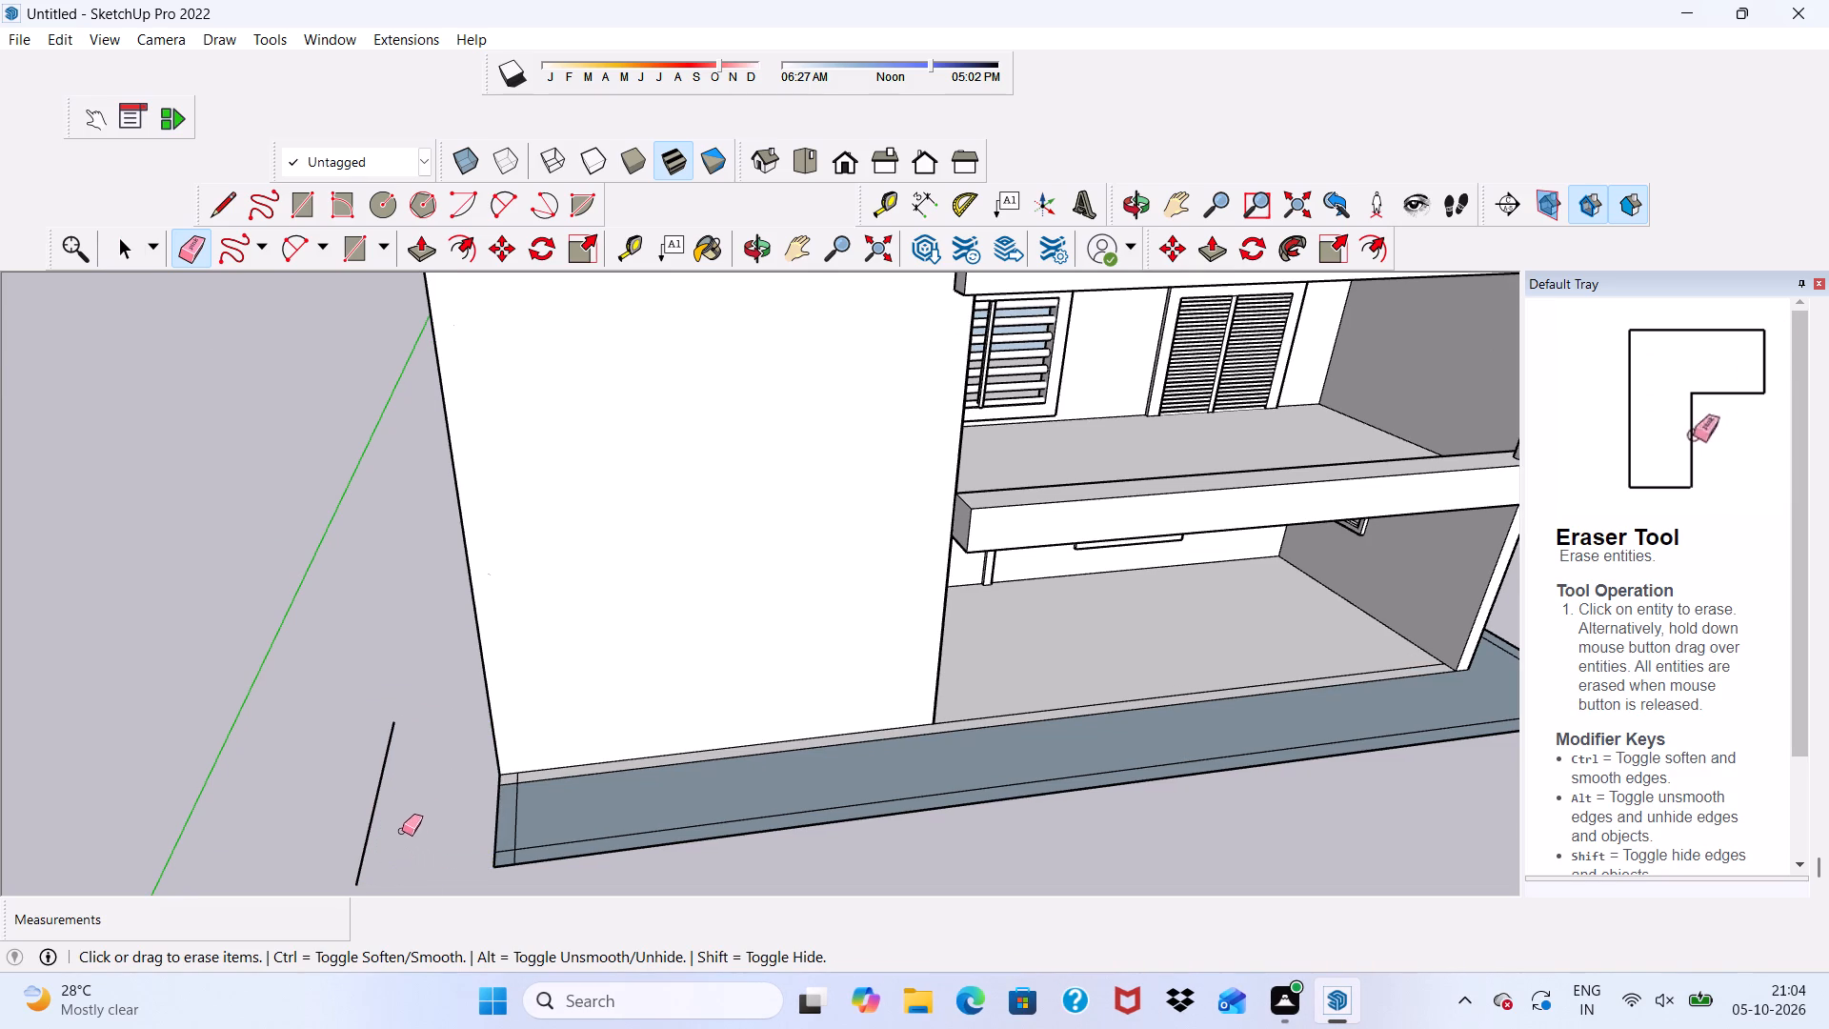
left_click(359, 808)
scroll(319, 777, "down", 2)
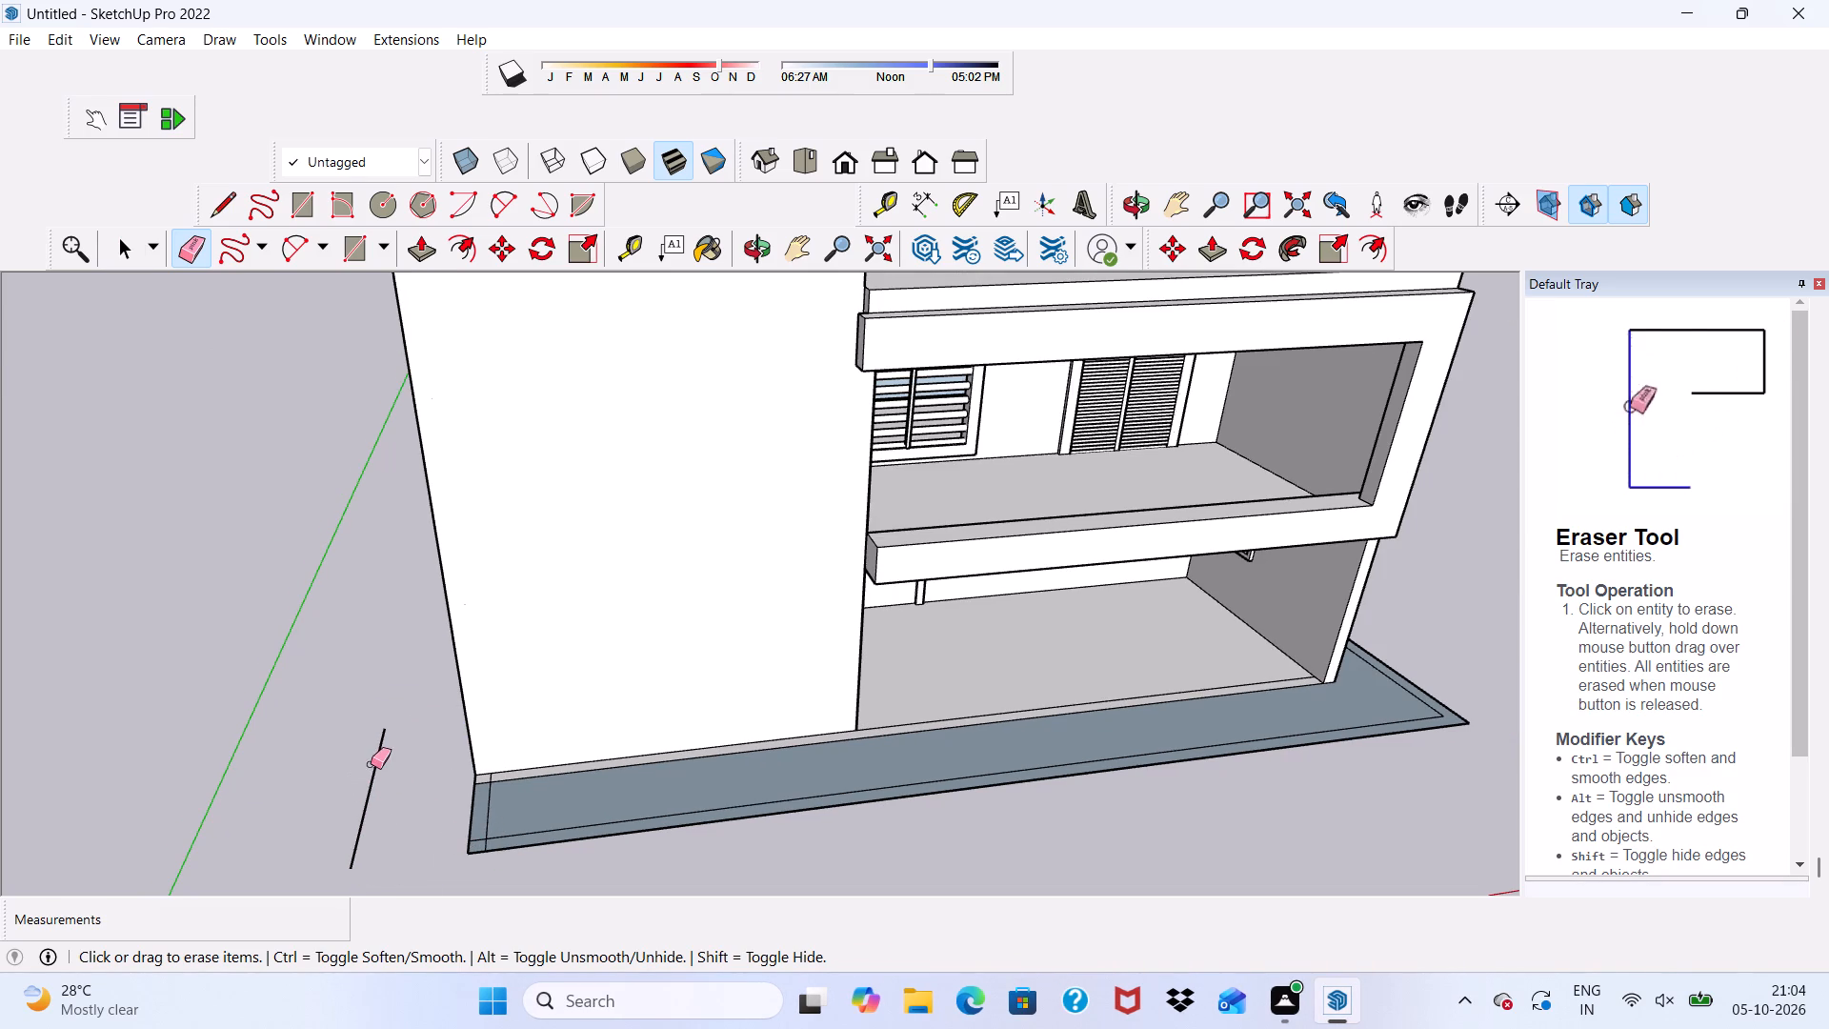
left_click(378, 762)
Erase the short dividing lines at both ends of the new strip so the apron's border turns the corner beside the tower.
scroll(566, 819, "up", 13)
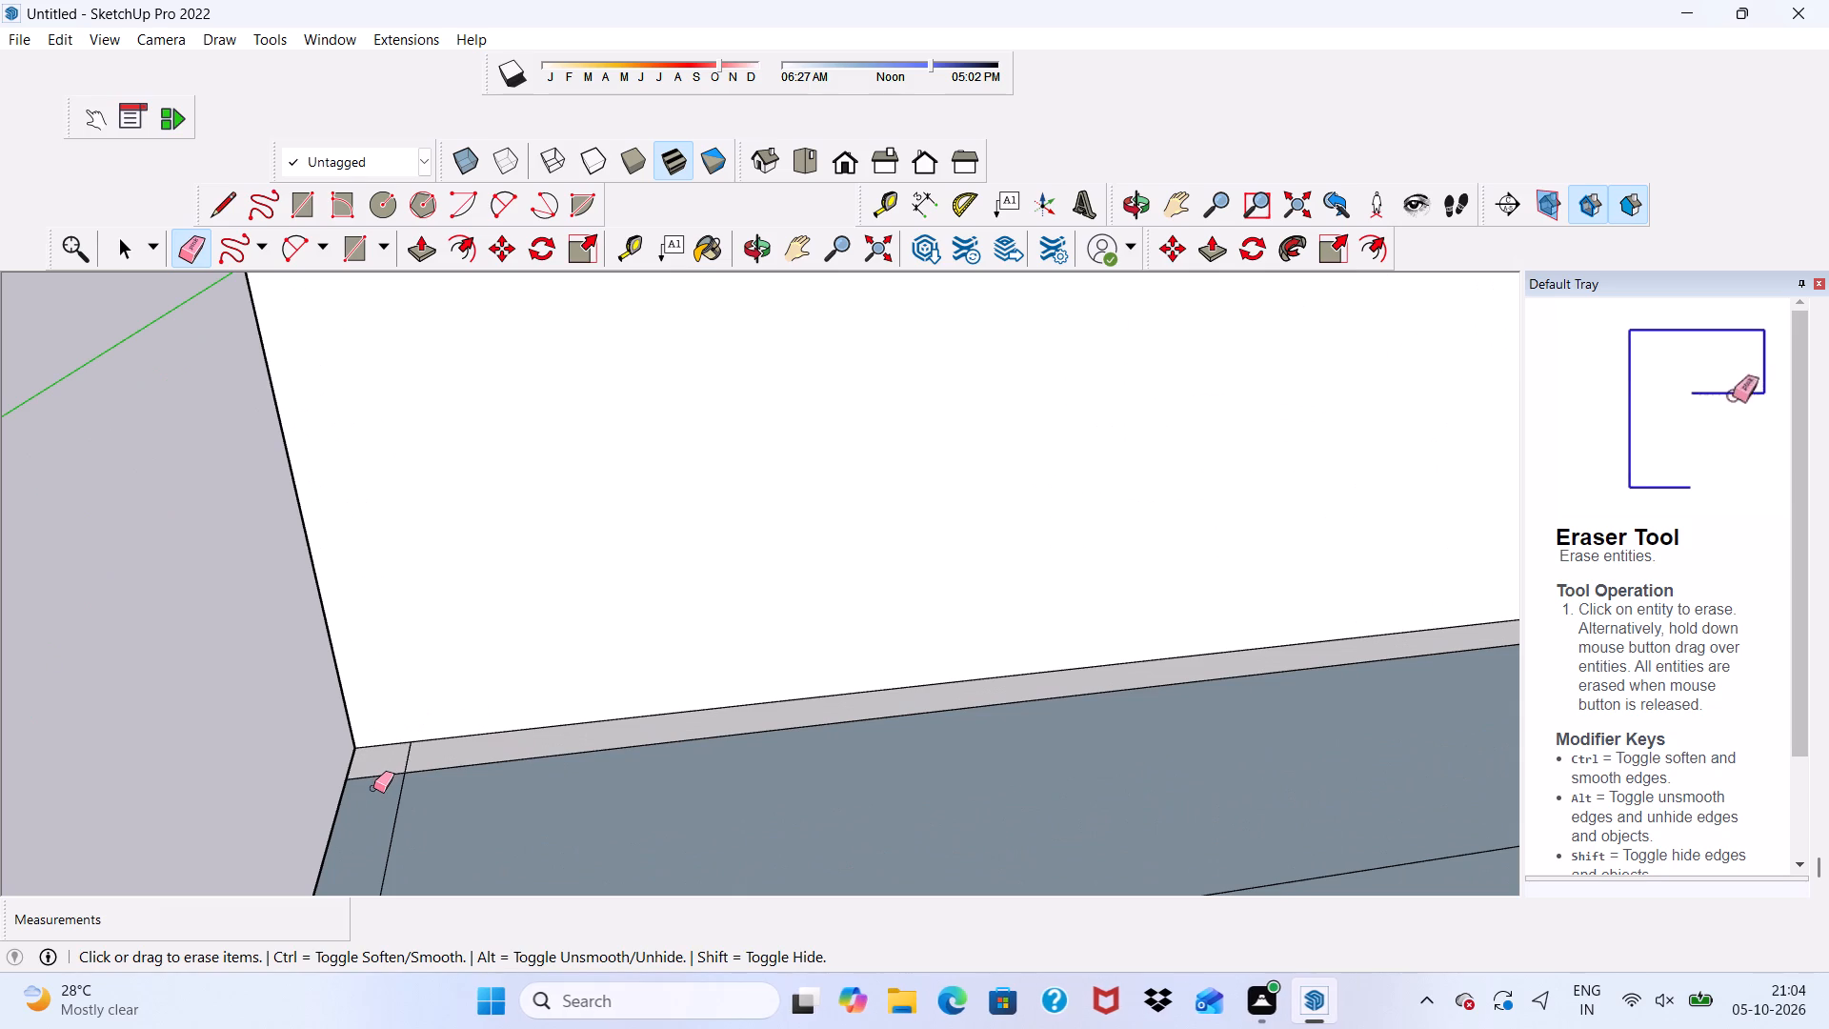
left_click_drag(373, 772, 372, 791)
scroll(382, 759, "down", 9)
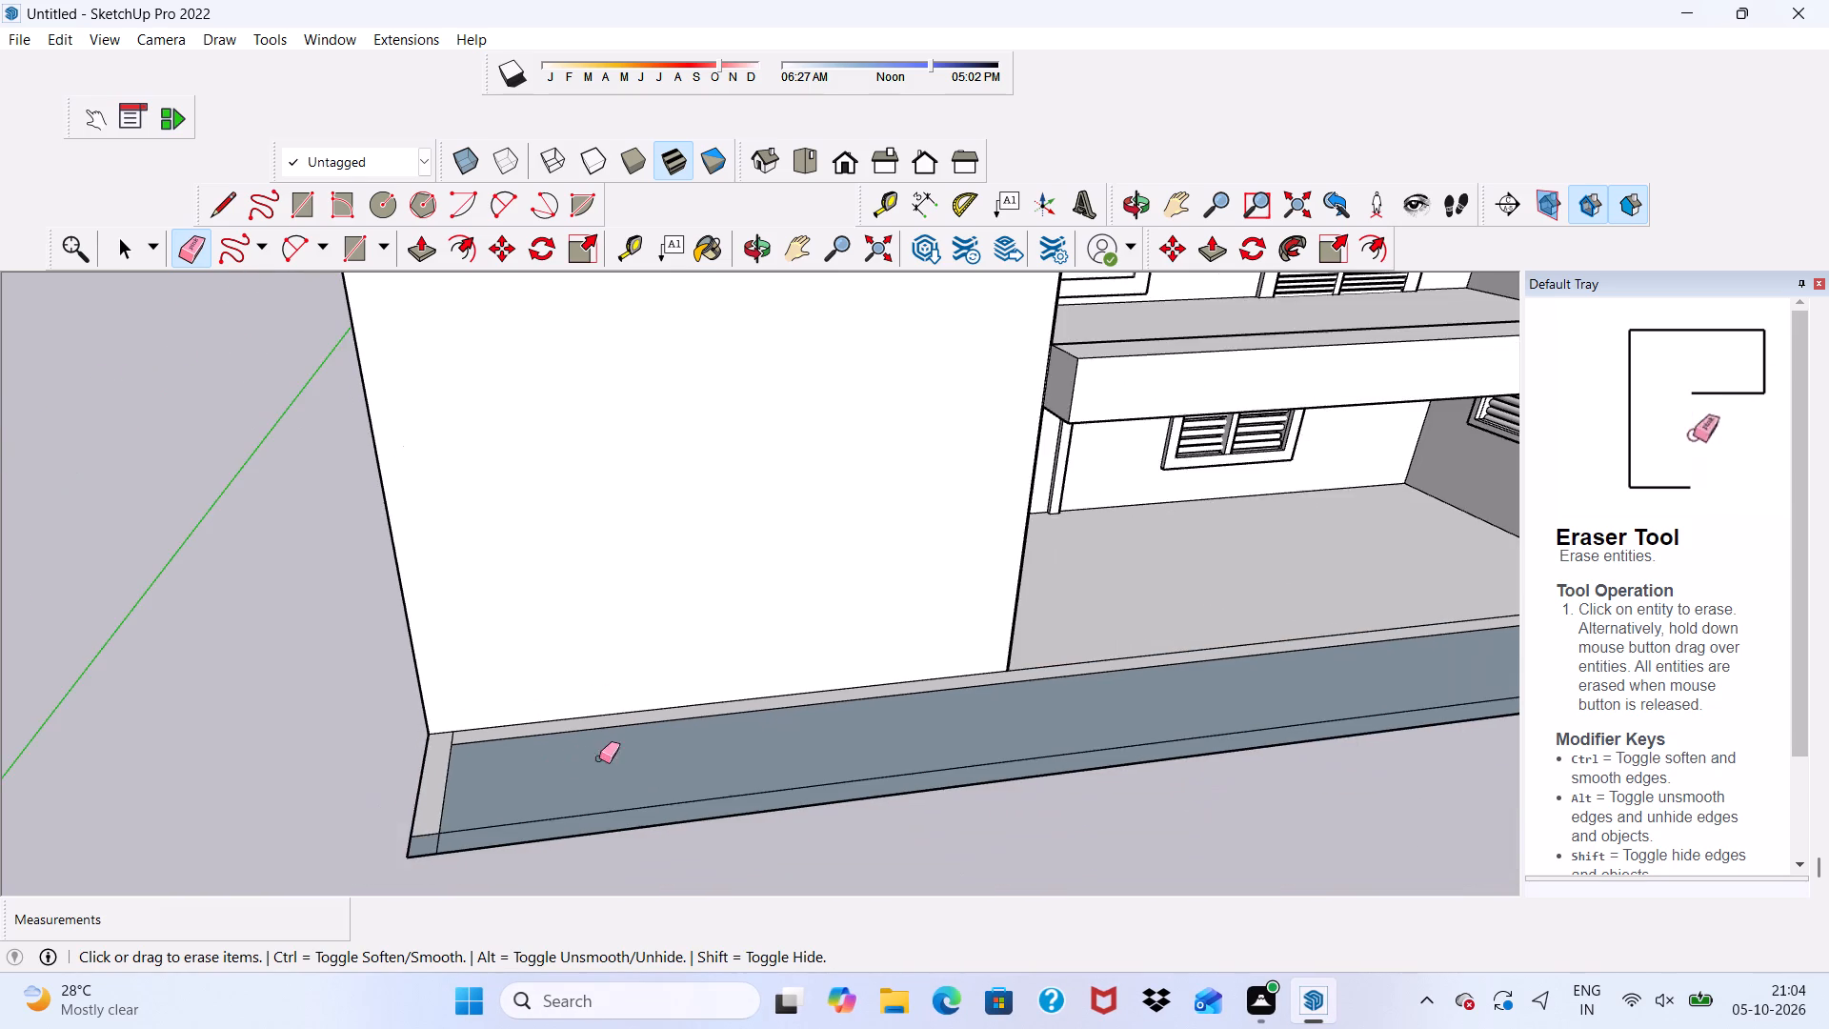
middle_click_drag(599, 757, 445, 754)
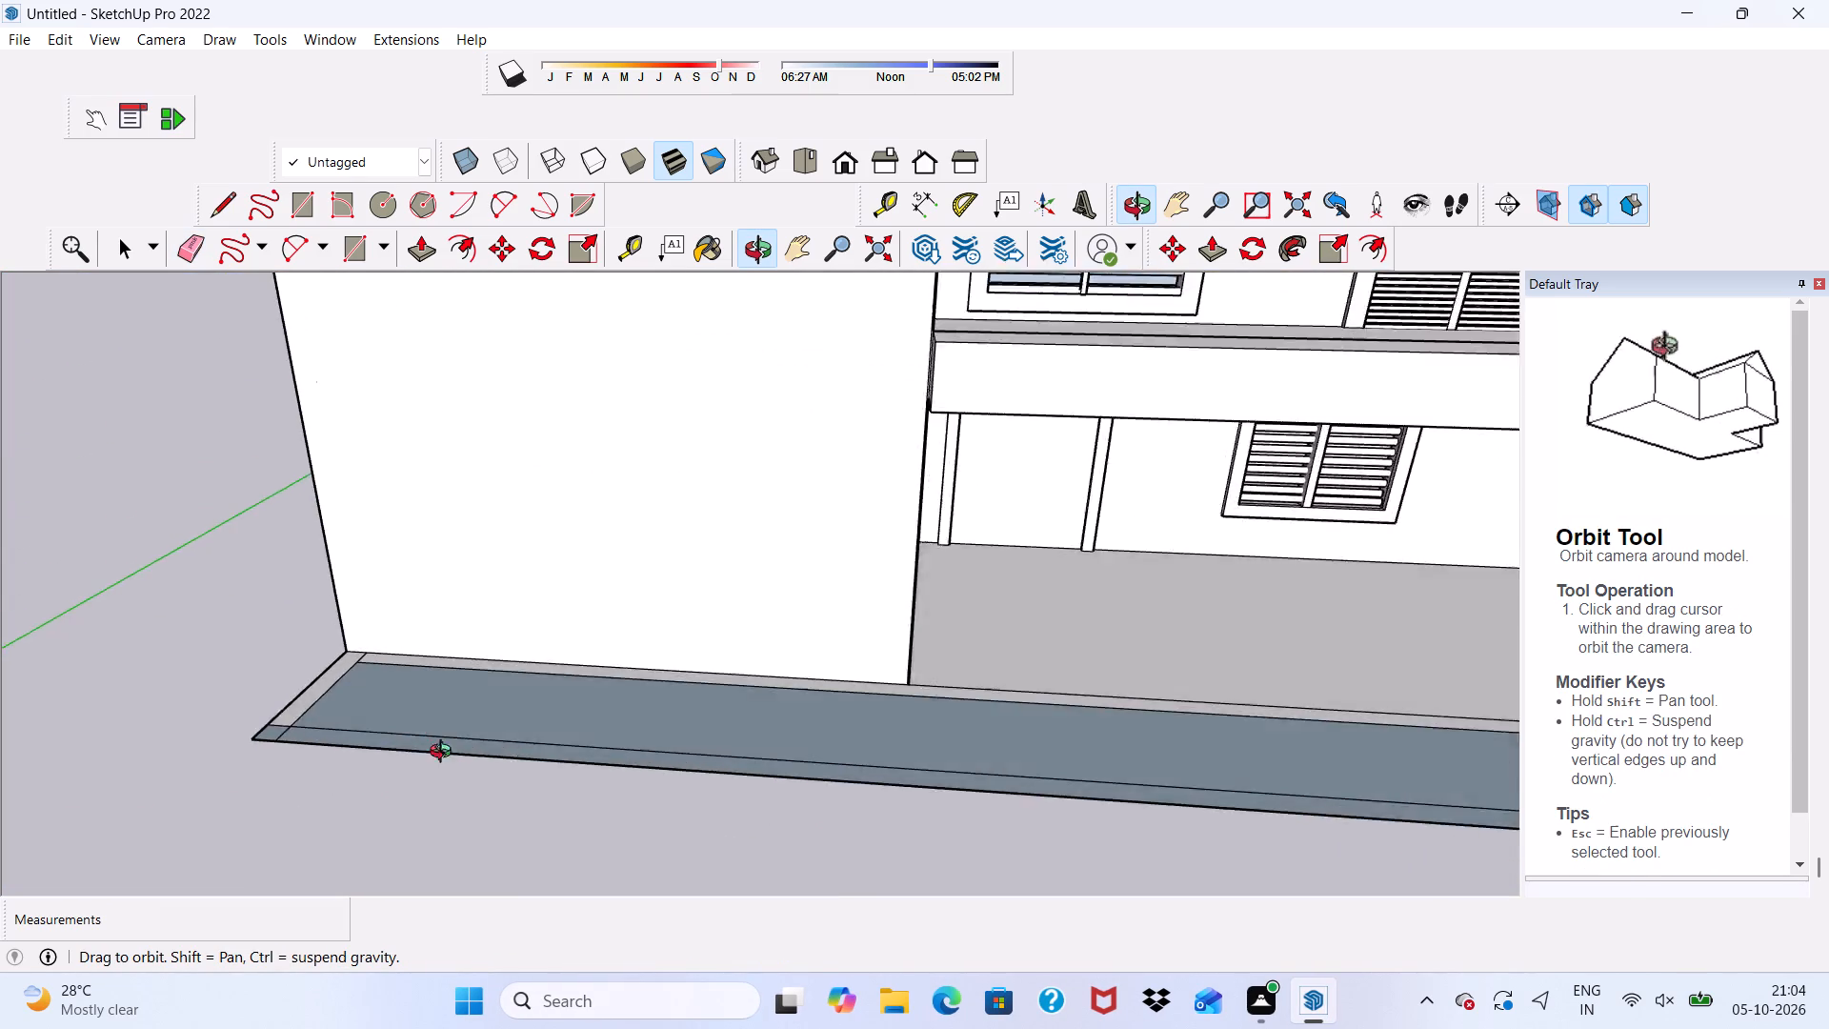
middle_click_drag(445, 754, 399, 785)
scroll(255, 676, "up", 8)
left_click(251, 736)
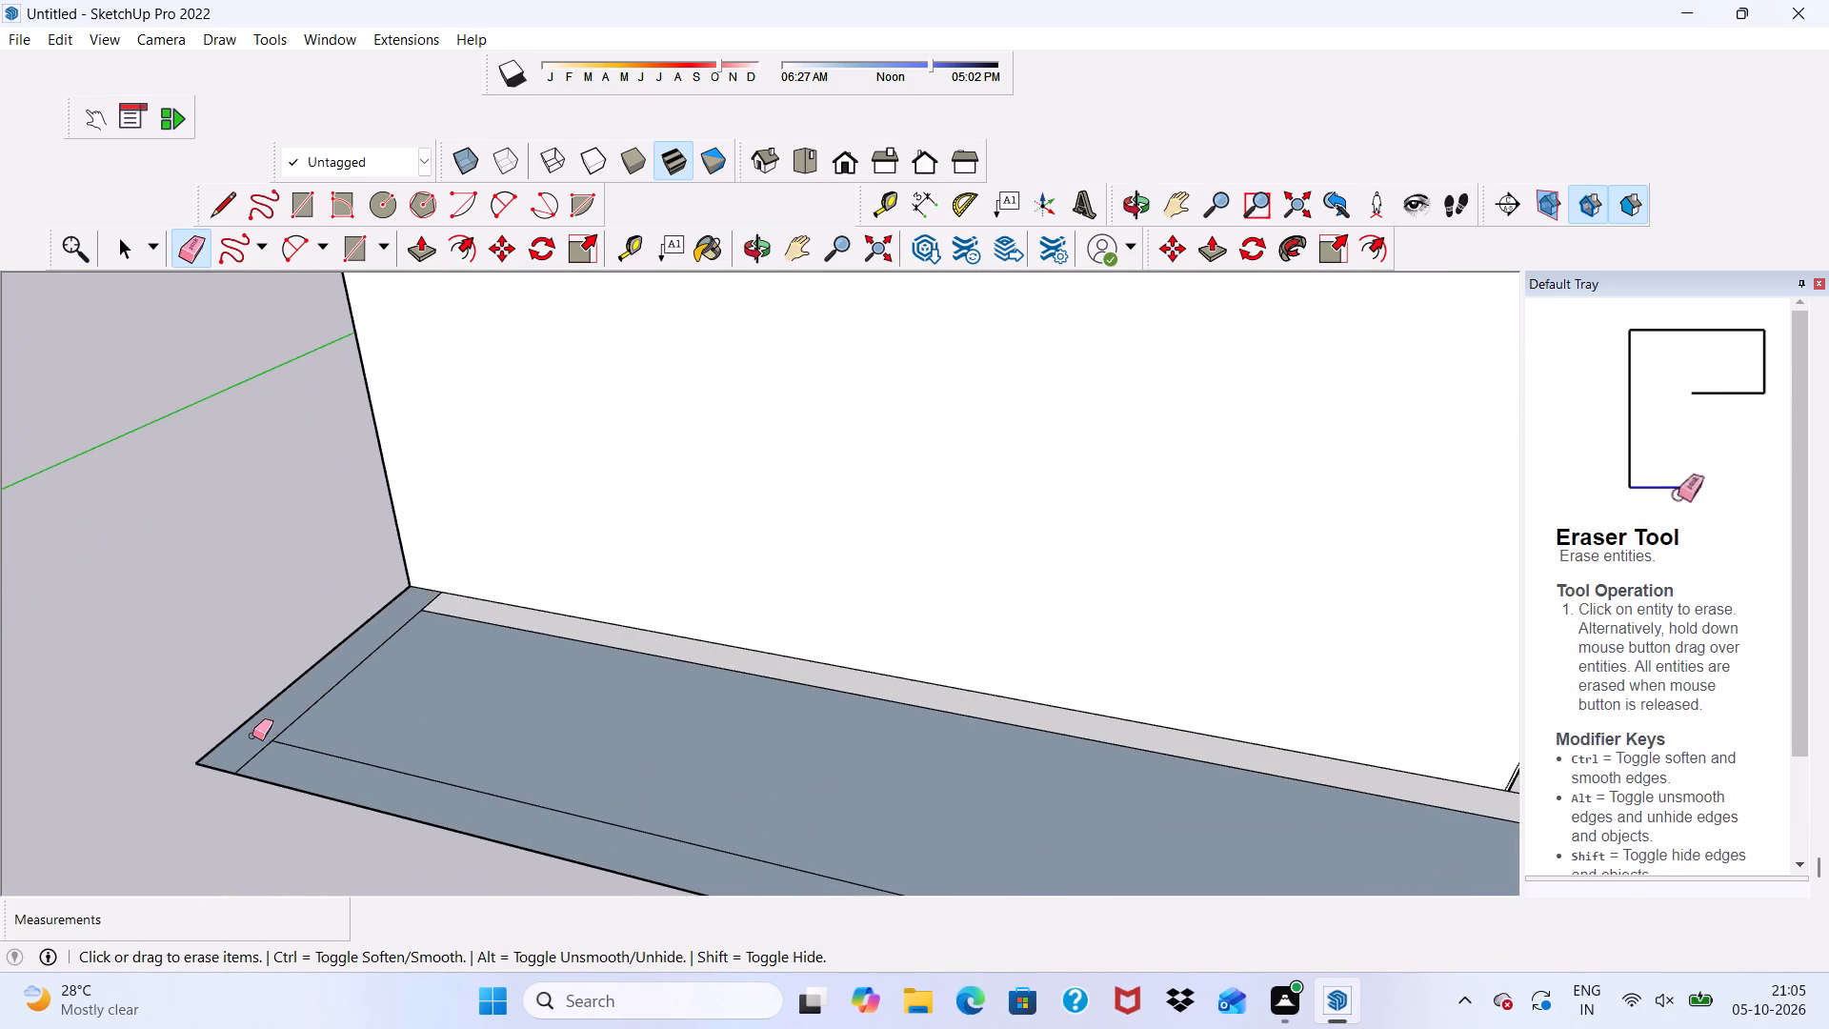
left_click(262, 748)
scroll(573, 657, "down", 6)
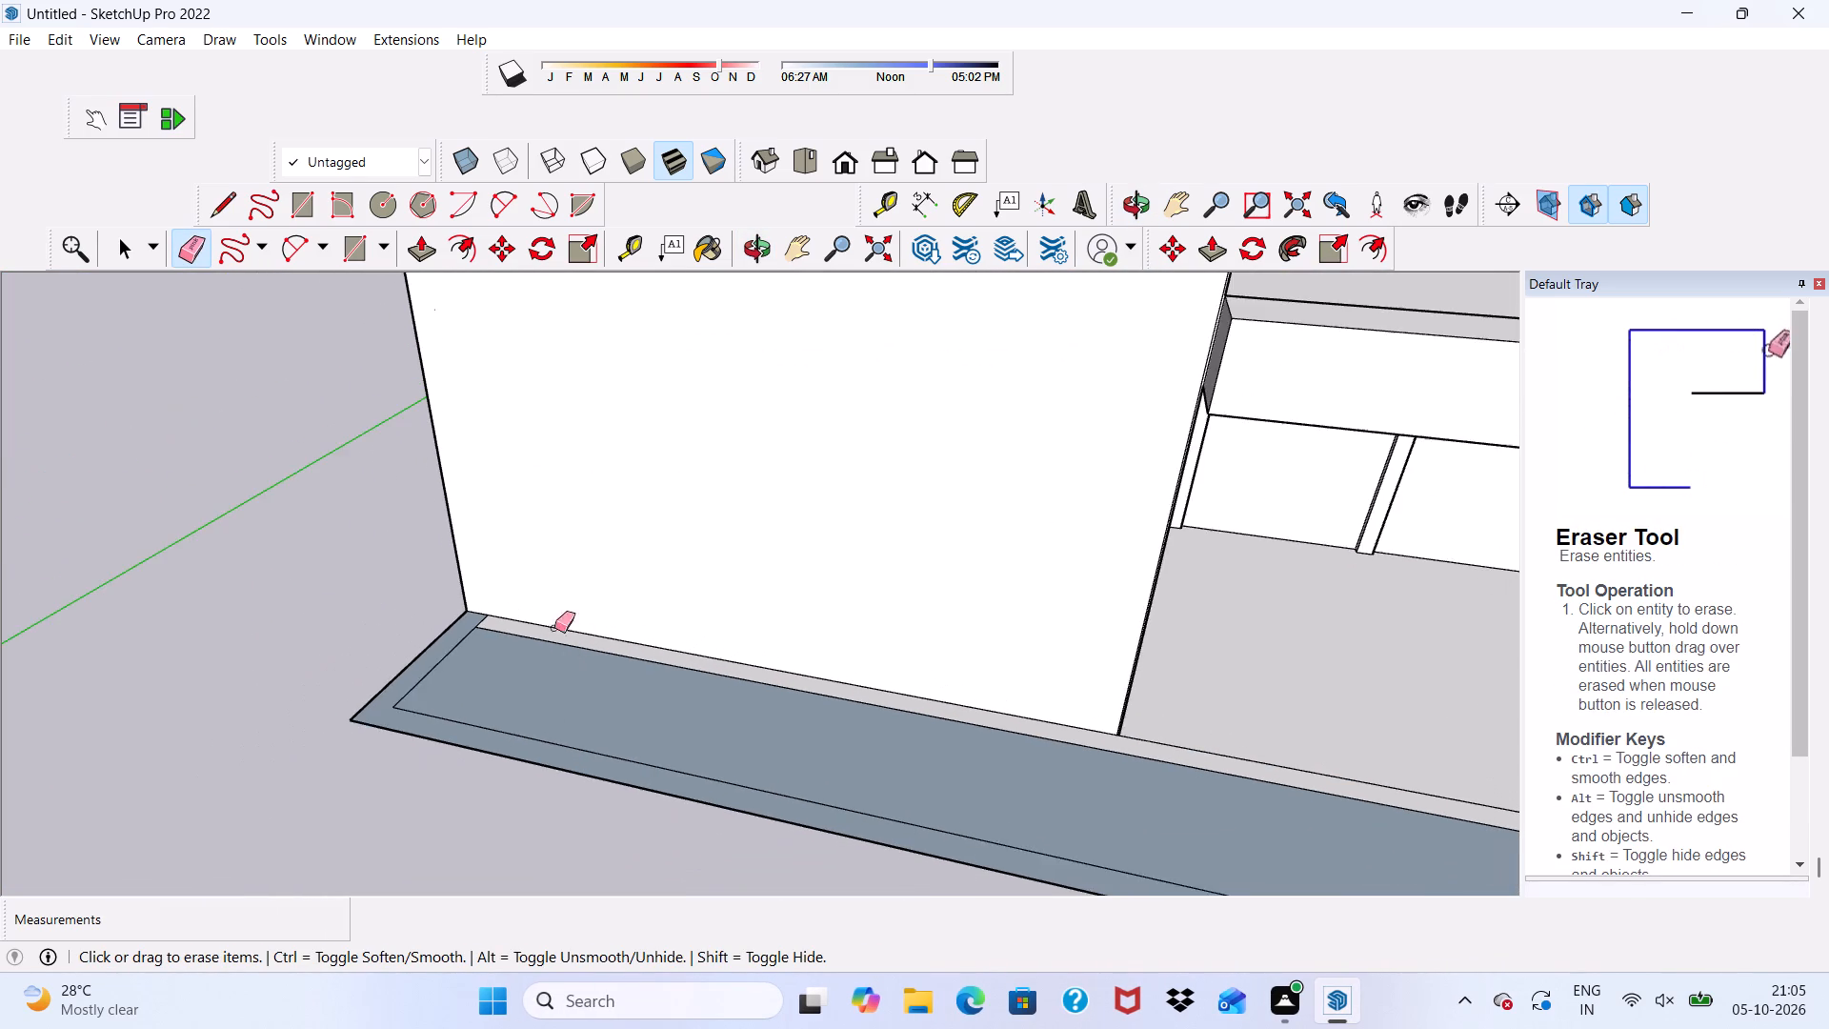
Erase the line separating the narrow plinth strip from the apron along the house front.
scroll(551, 622, "up", 2)
left_click_drag(542, 642, 536, 660)
Examine the apron and its border along the house front and around the end wall of the ground-floor porch.
scroll(422, 623, "down", 7)
middle_click_drag(594, 779, 649, 632)
scroll(651, 643, "up", 1)
scroll(870, 711, "down", 7)
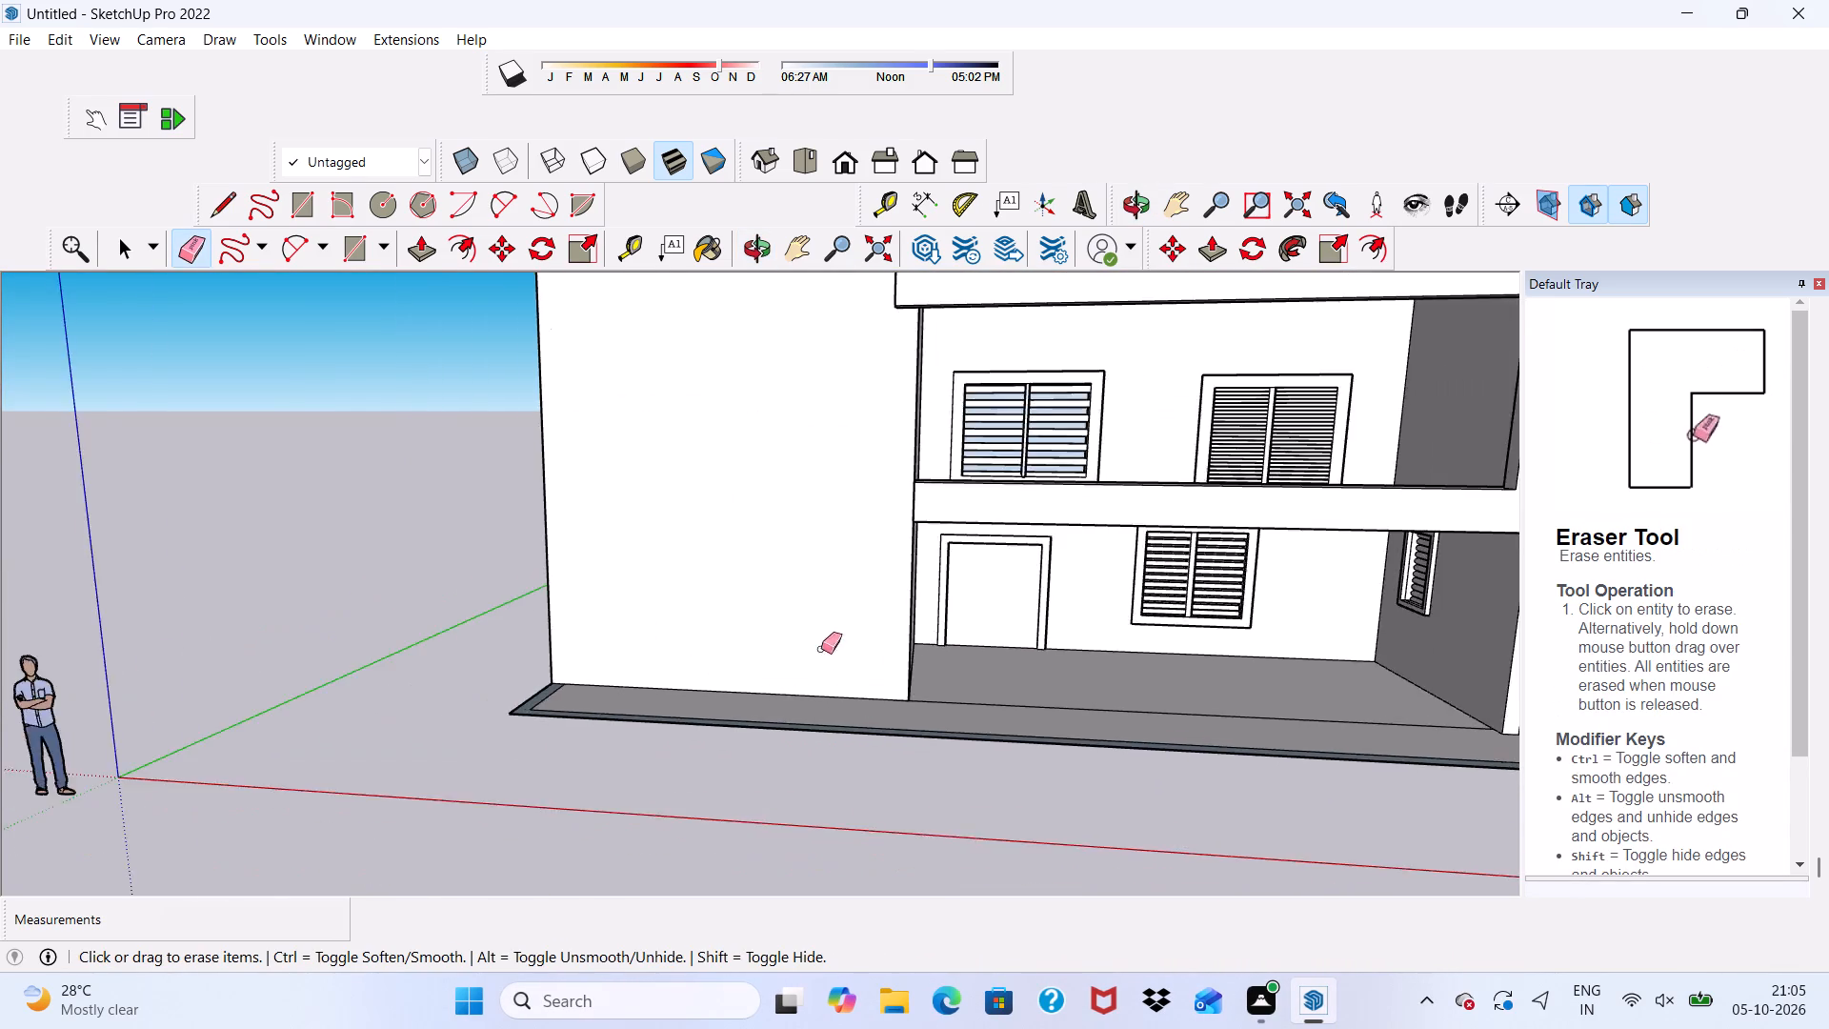
scroll(821, 649, "down", 3)
scroll(1304, 798, "up", 4)
middle_click_drag(1314, 719, 1123, 799)
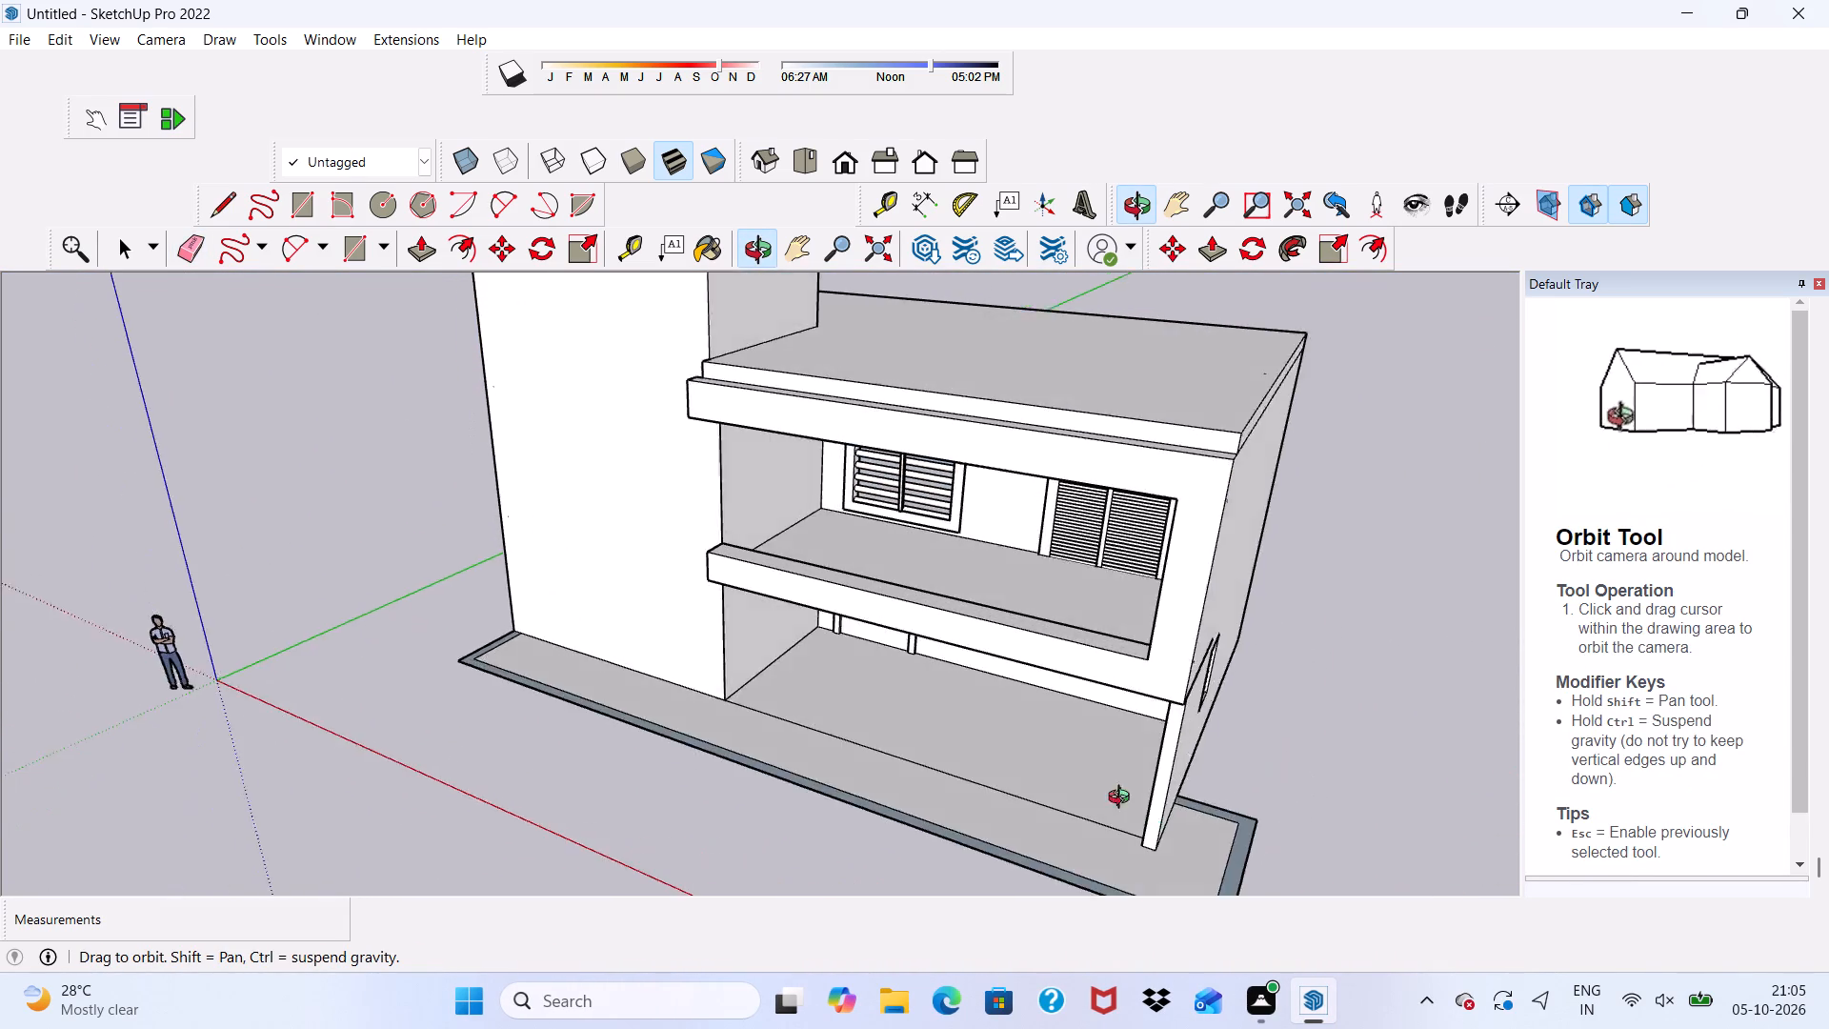
middle_click_drag(1123, 799, 1015, 774)
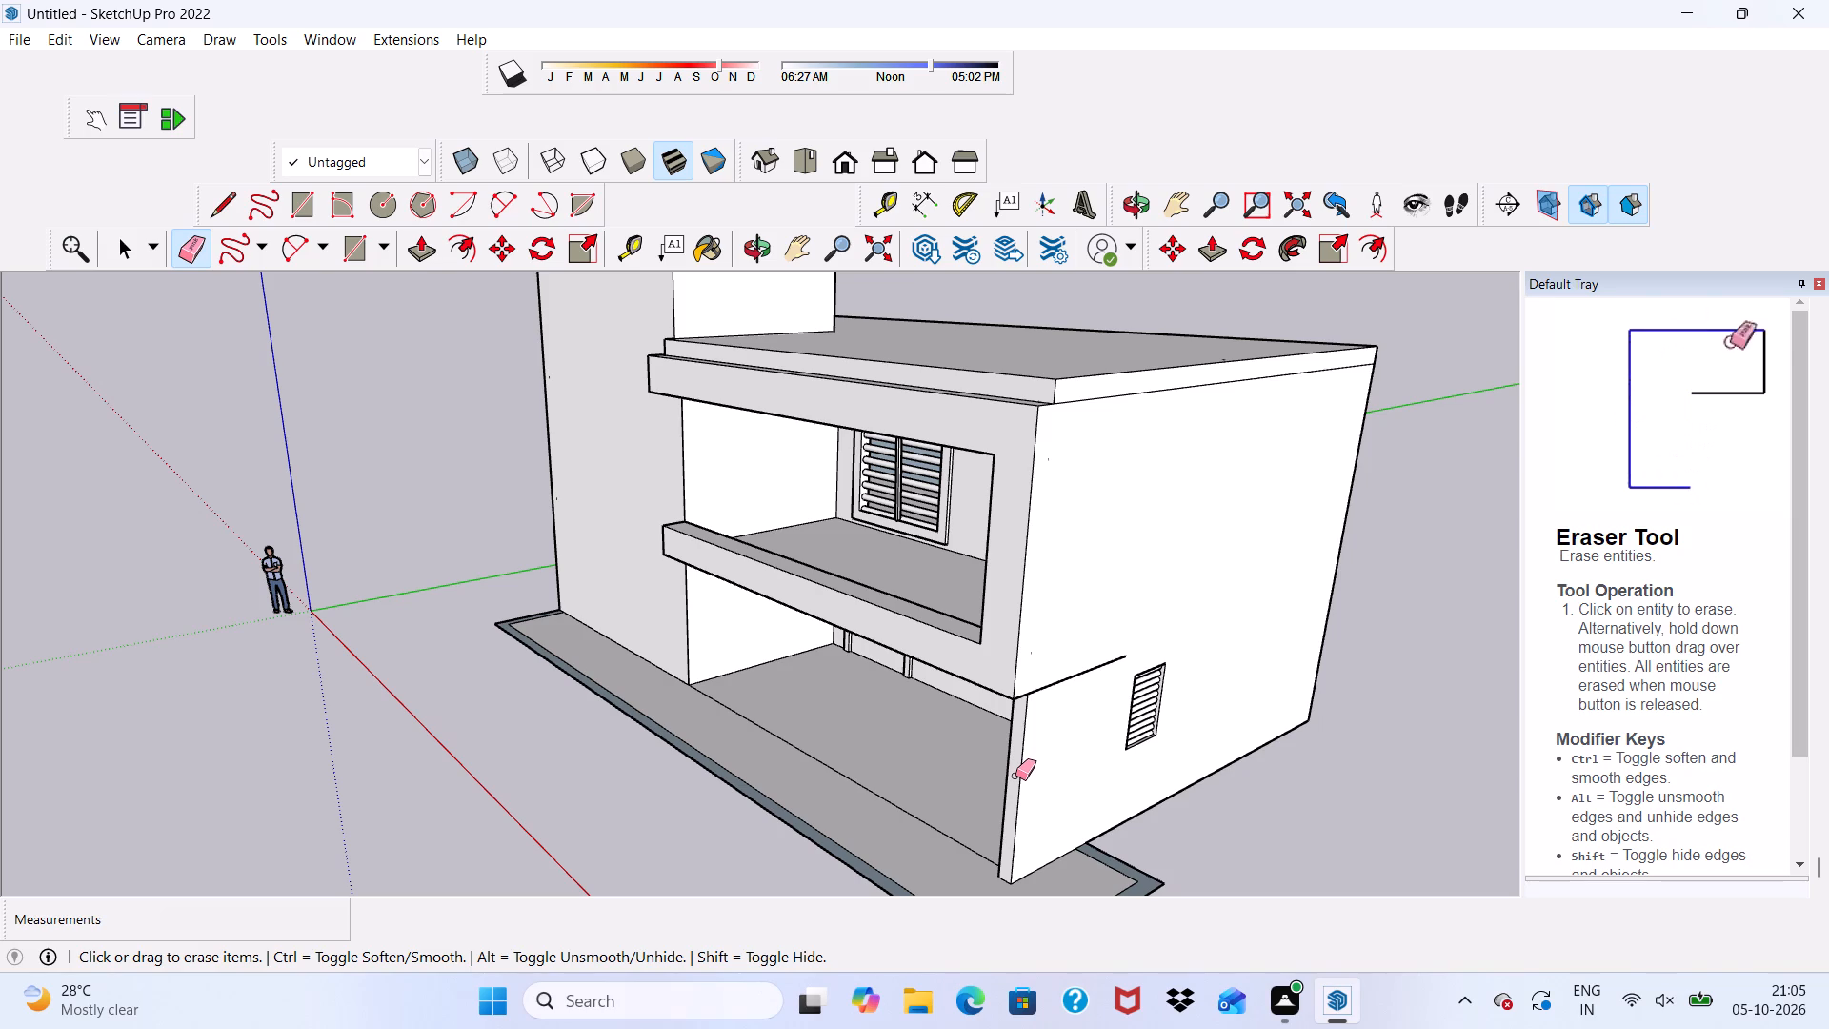
scroll(1015, 776, "up", 1)
scroll(1015, 777, "down", 2)
scroll(1493, 982, "up", 3)
scroll(1202, 918, "up", 4)
scroll(941, 748, "down", 1)
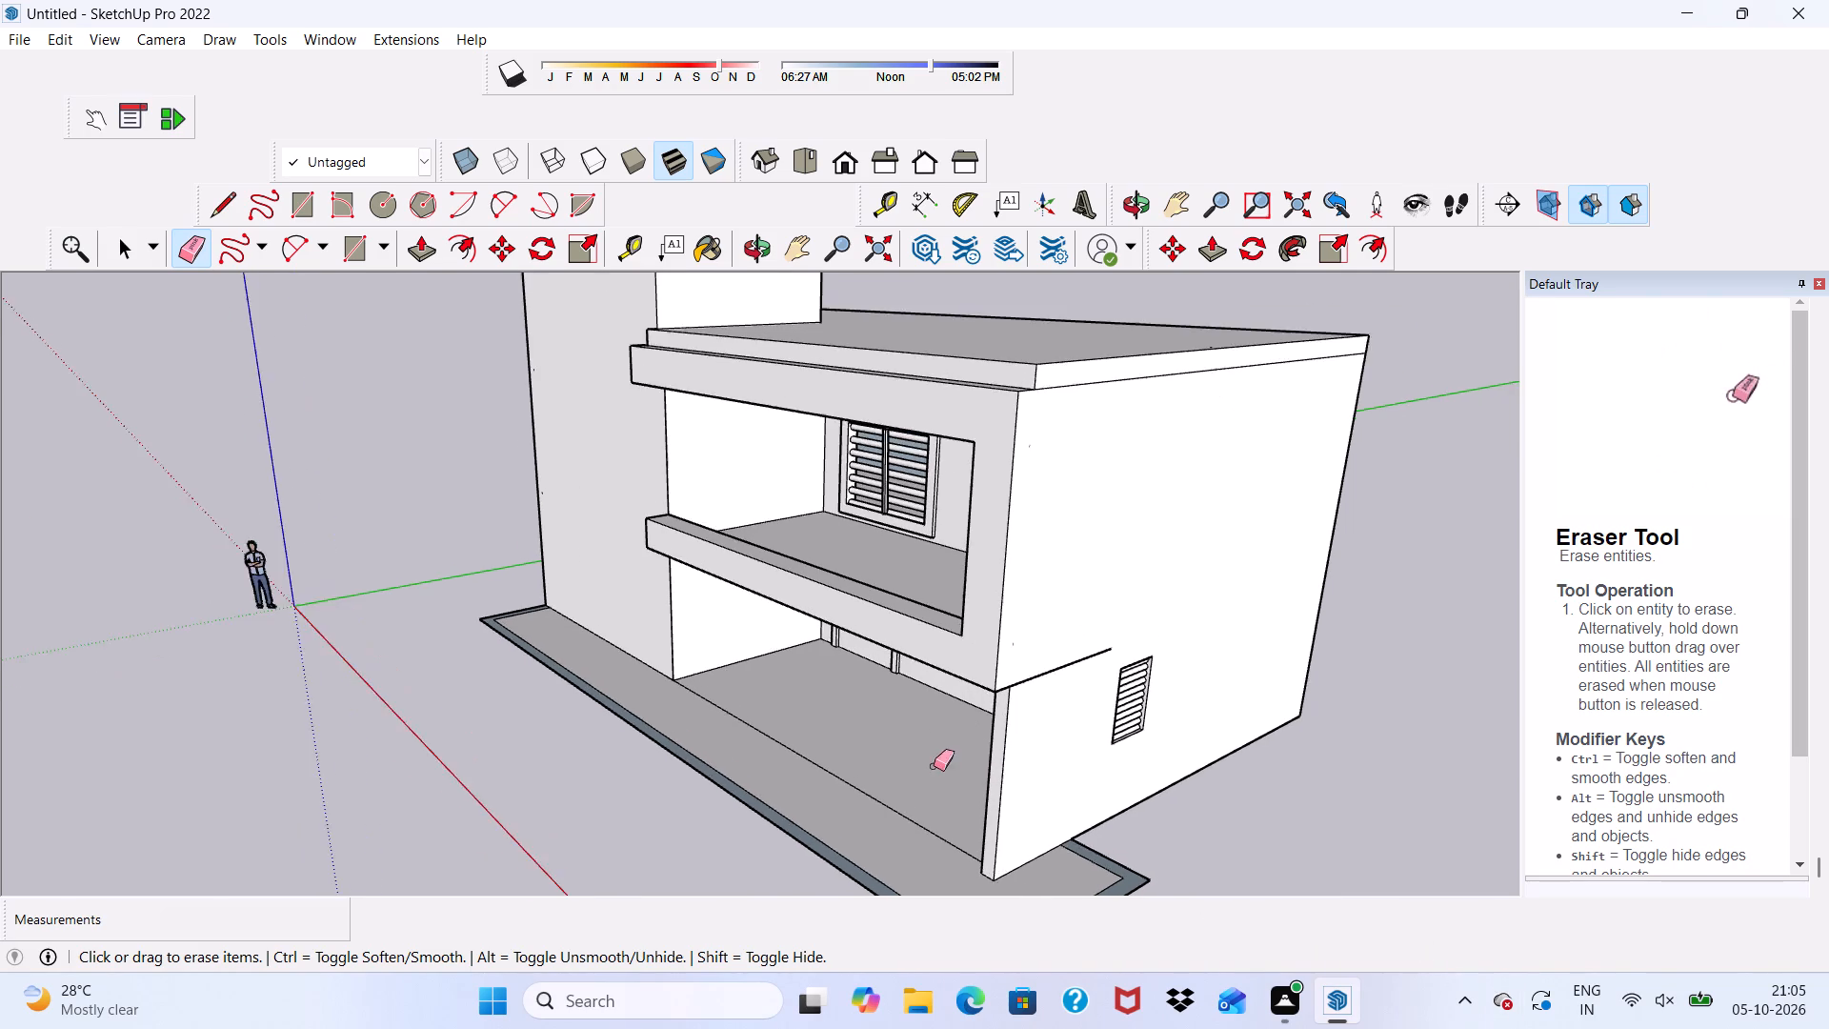
scroll(936, 791, "up", 7)
scroll(1105, 617, "down", 9)
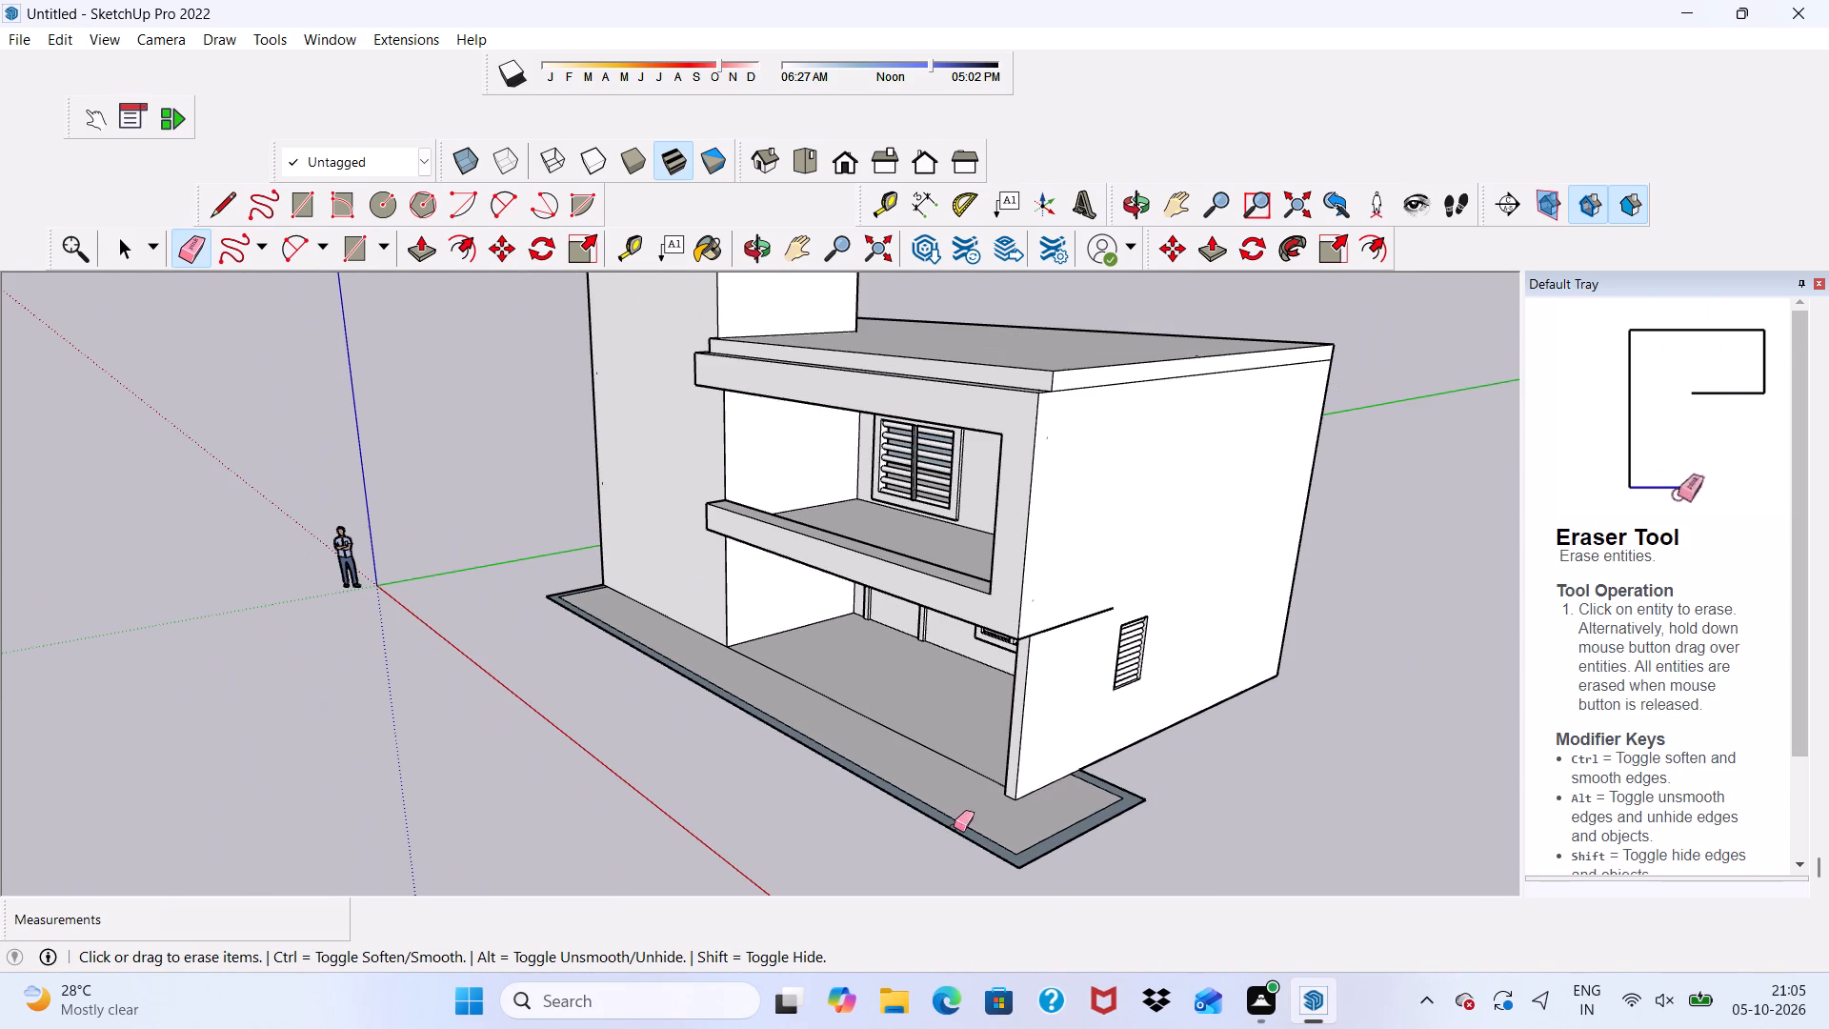
key("space")
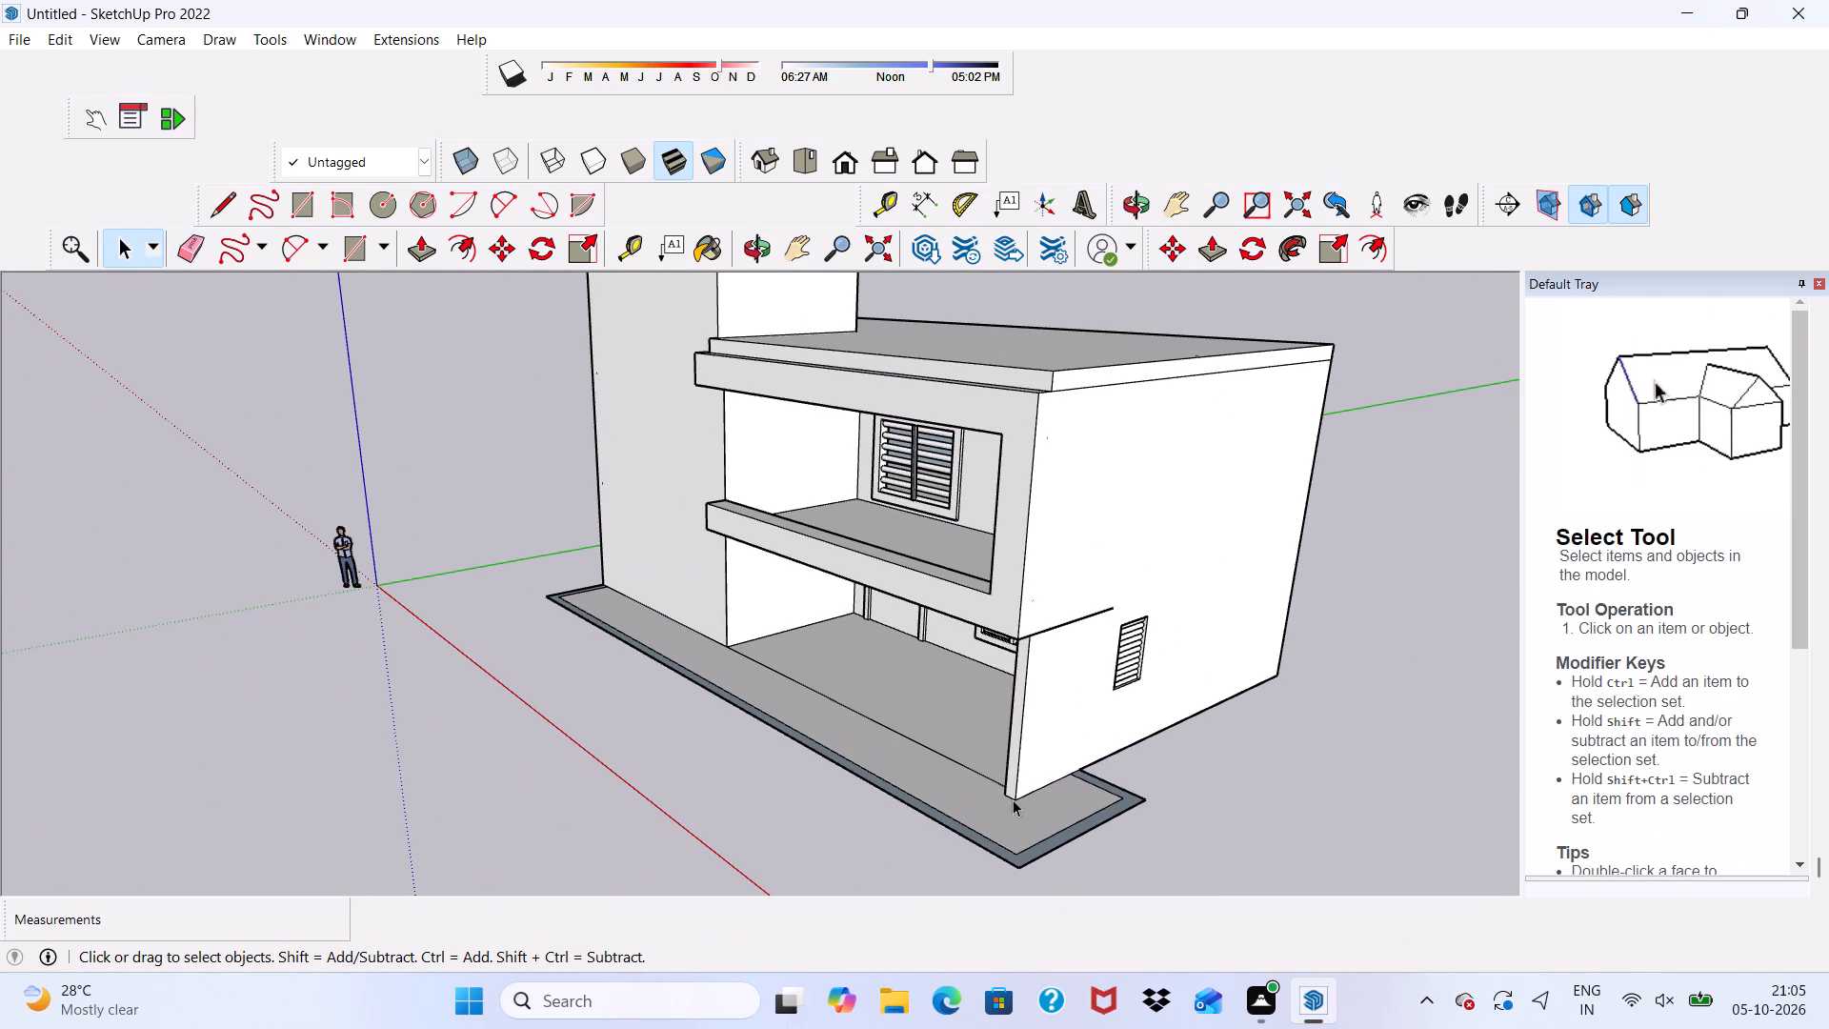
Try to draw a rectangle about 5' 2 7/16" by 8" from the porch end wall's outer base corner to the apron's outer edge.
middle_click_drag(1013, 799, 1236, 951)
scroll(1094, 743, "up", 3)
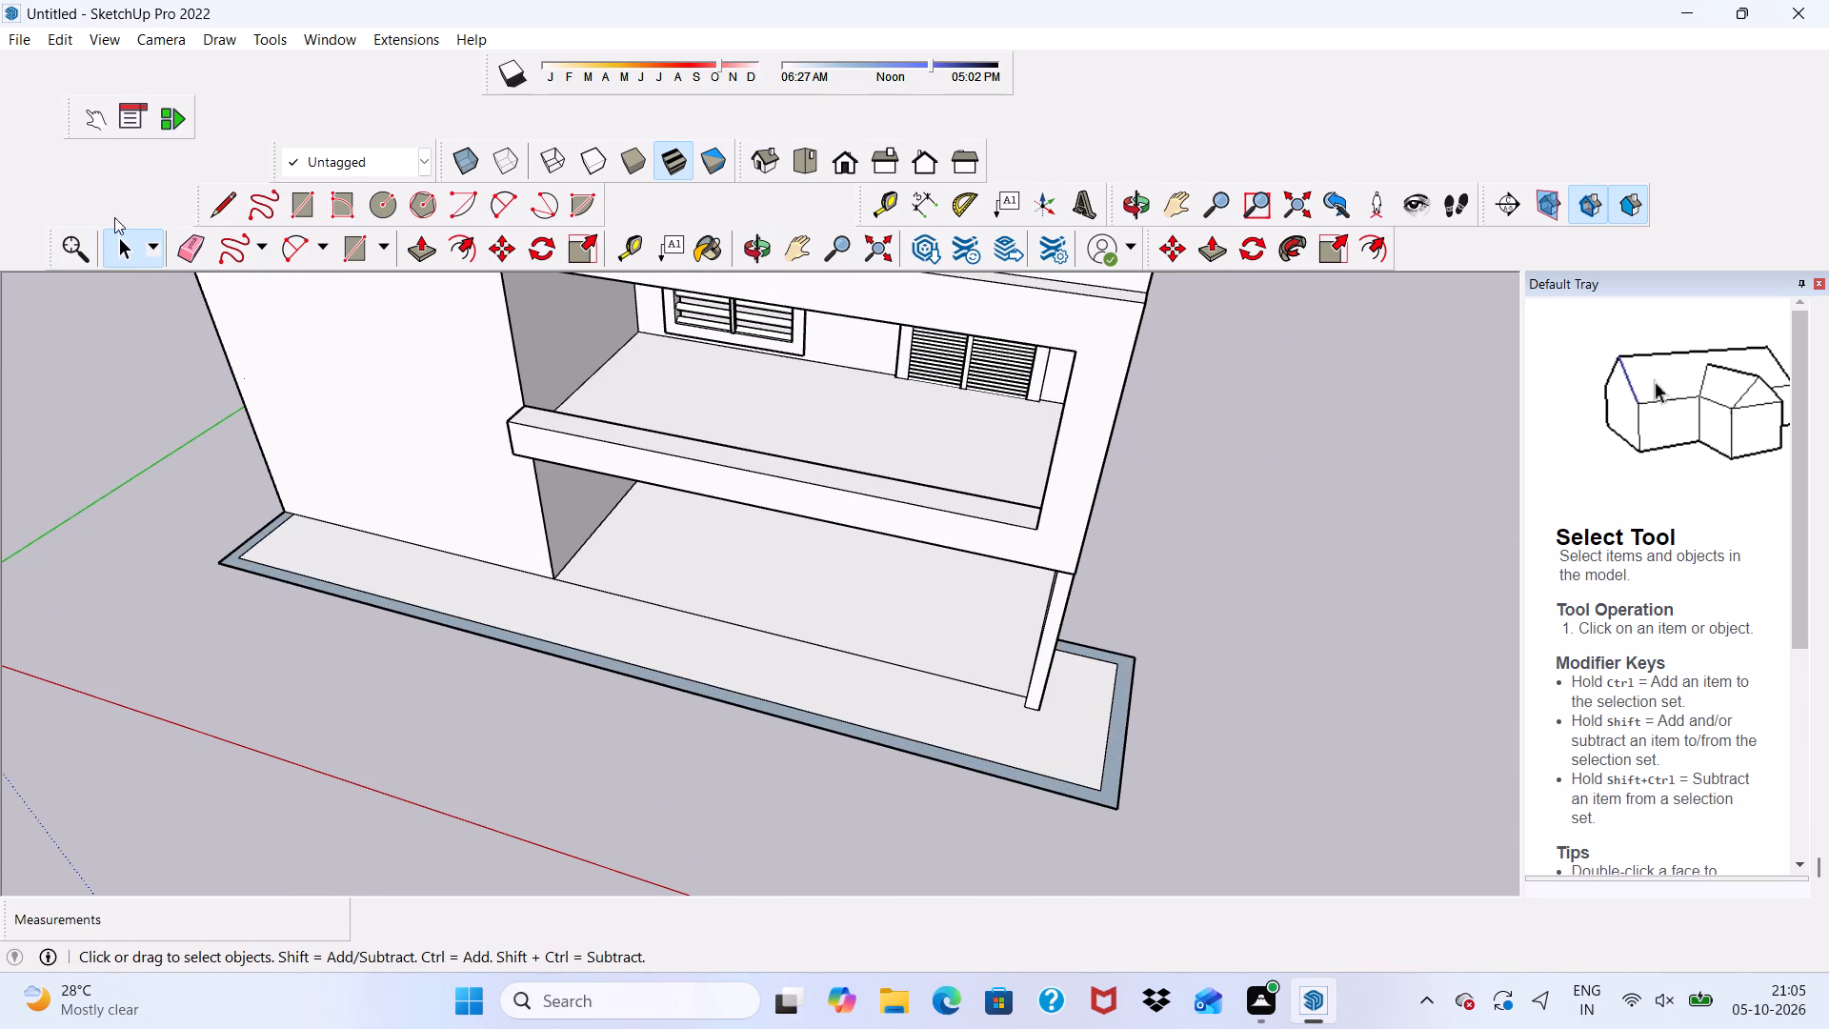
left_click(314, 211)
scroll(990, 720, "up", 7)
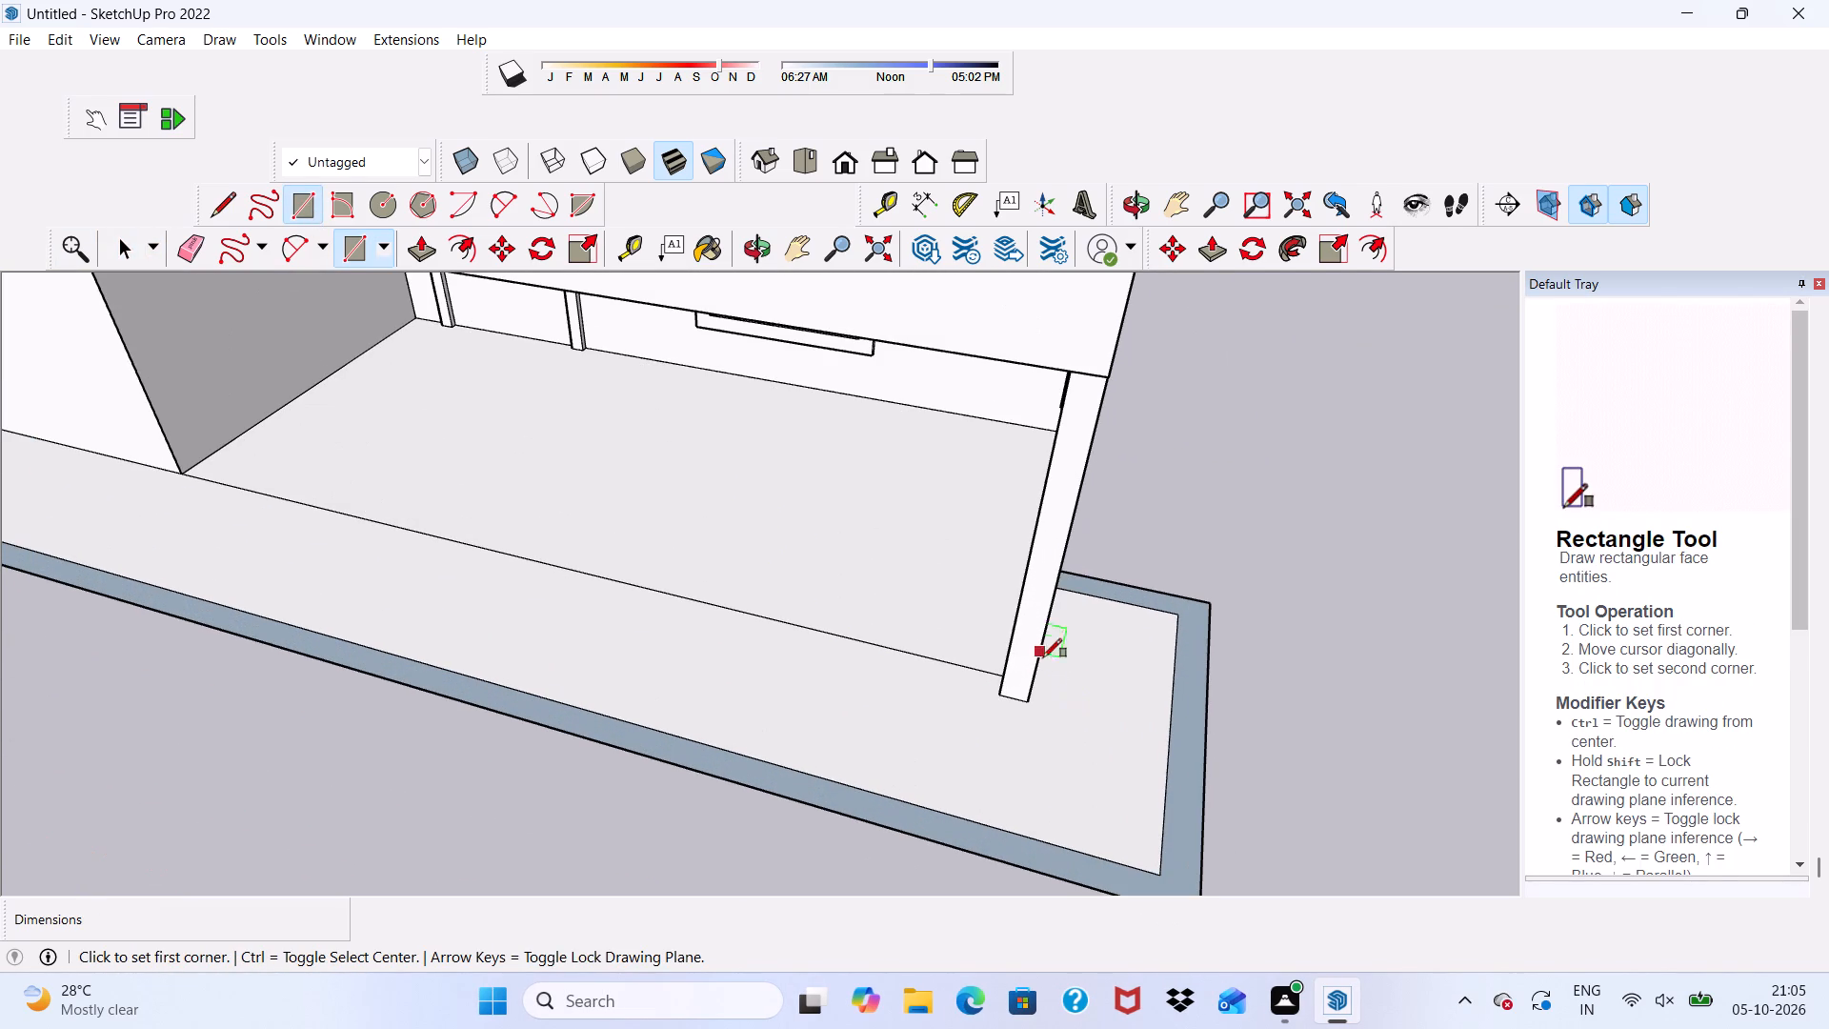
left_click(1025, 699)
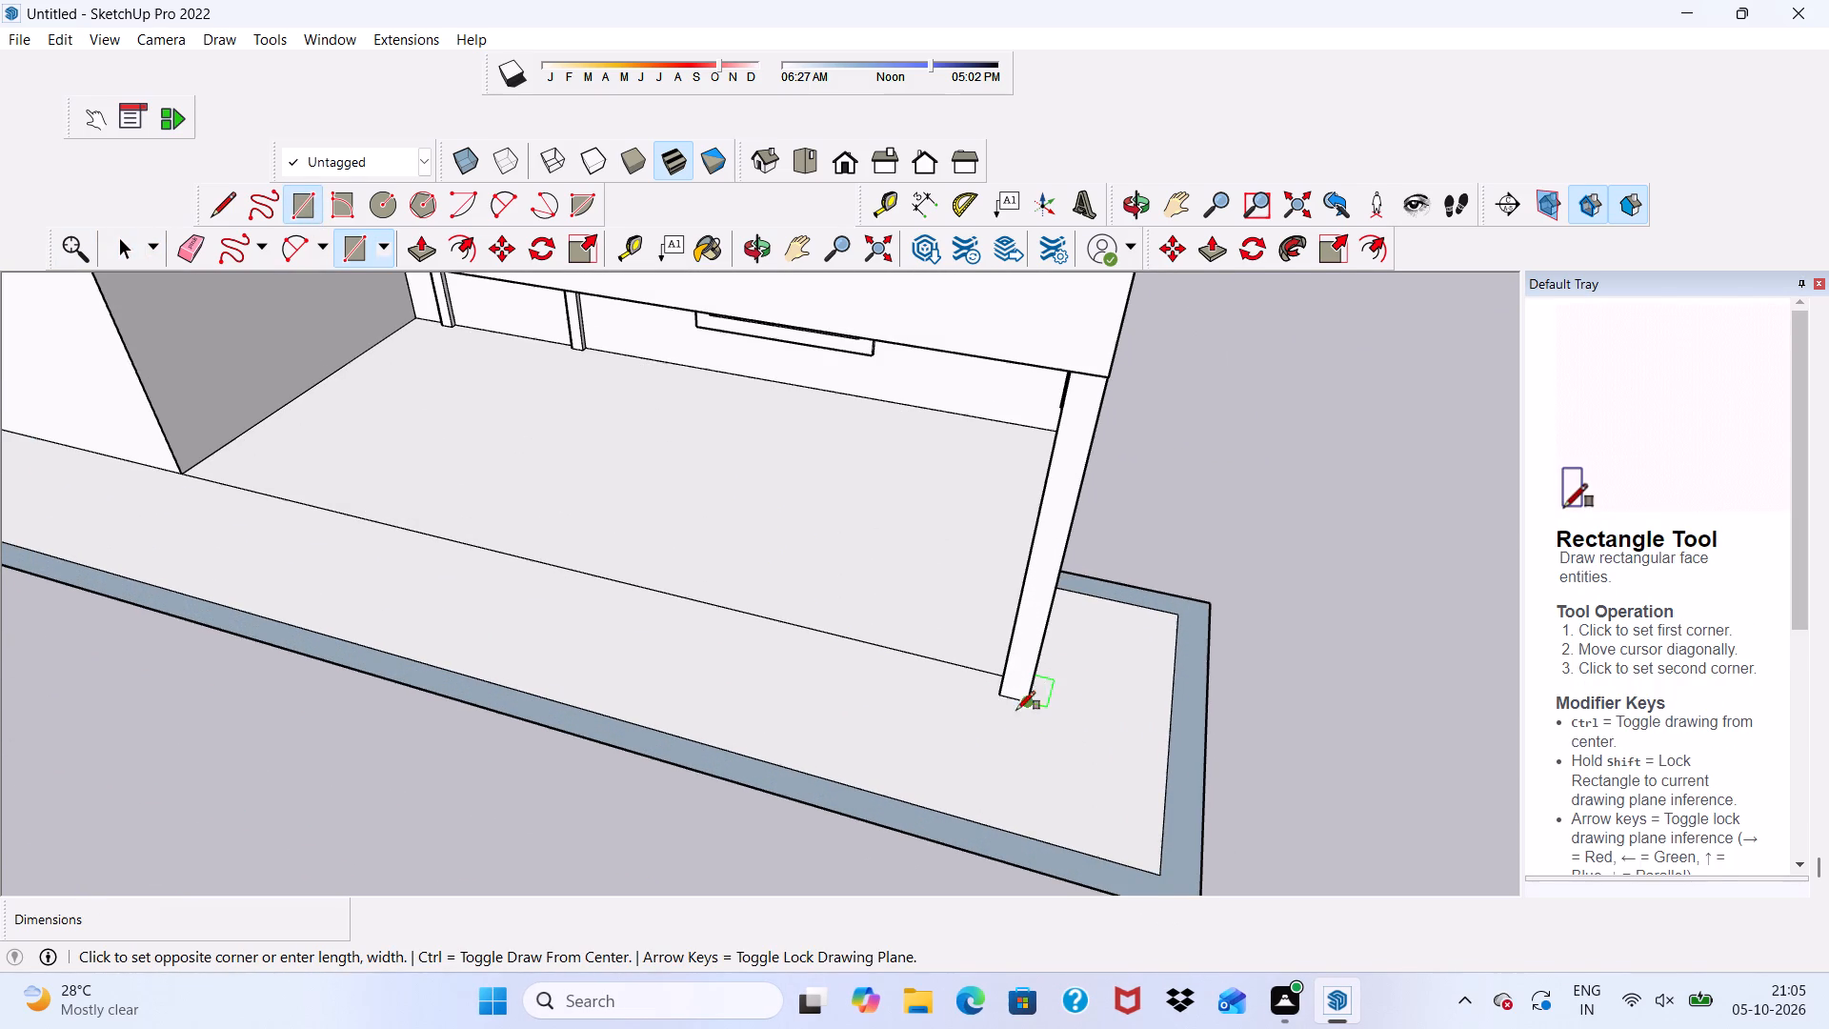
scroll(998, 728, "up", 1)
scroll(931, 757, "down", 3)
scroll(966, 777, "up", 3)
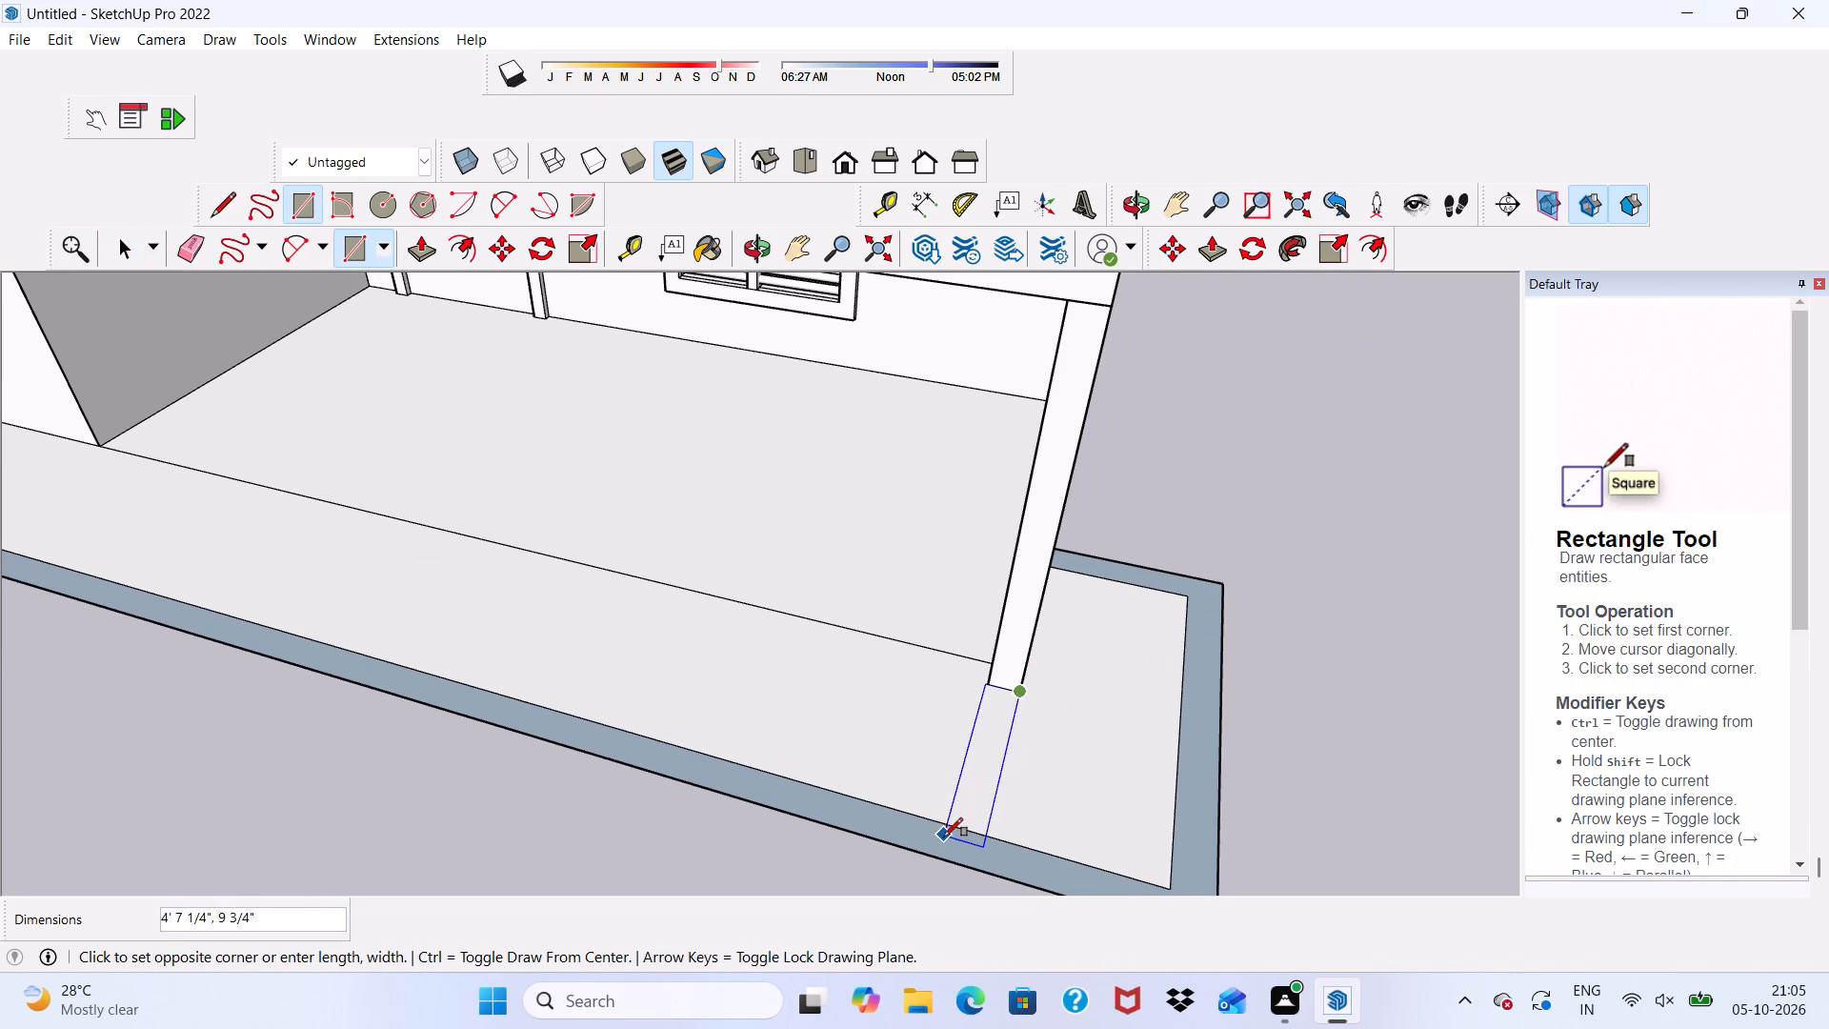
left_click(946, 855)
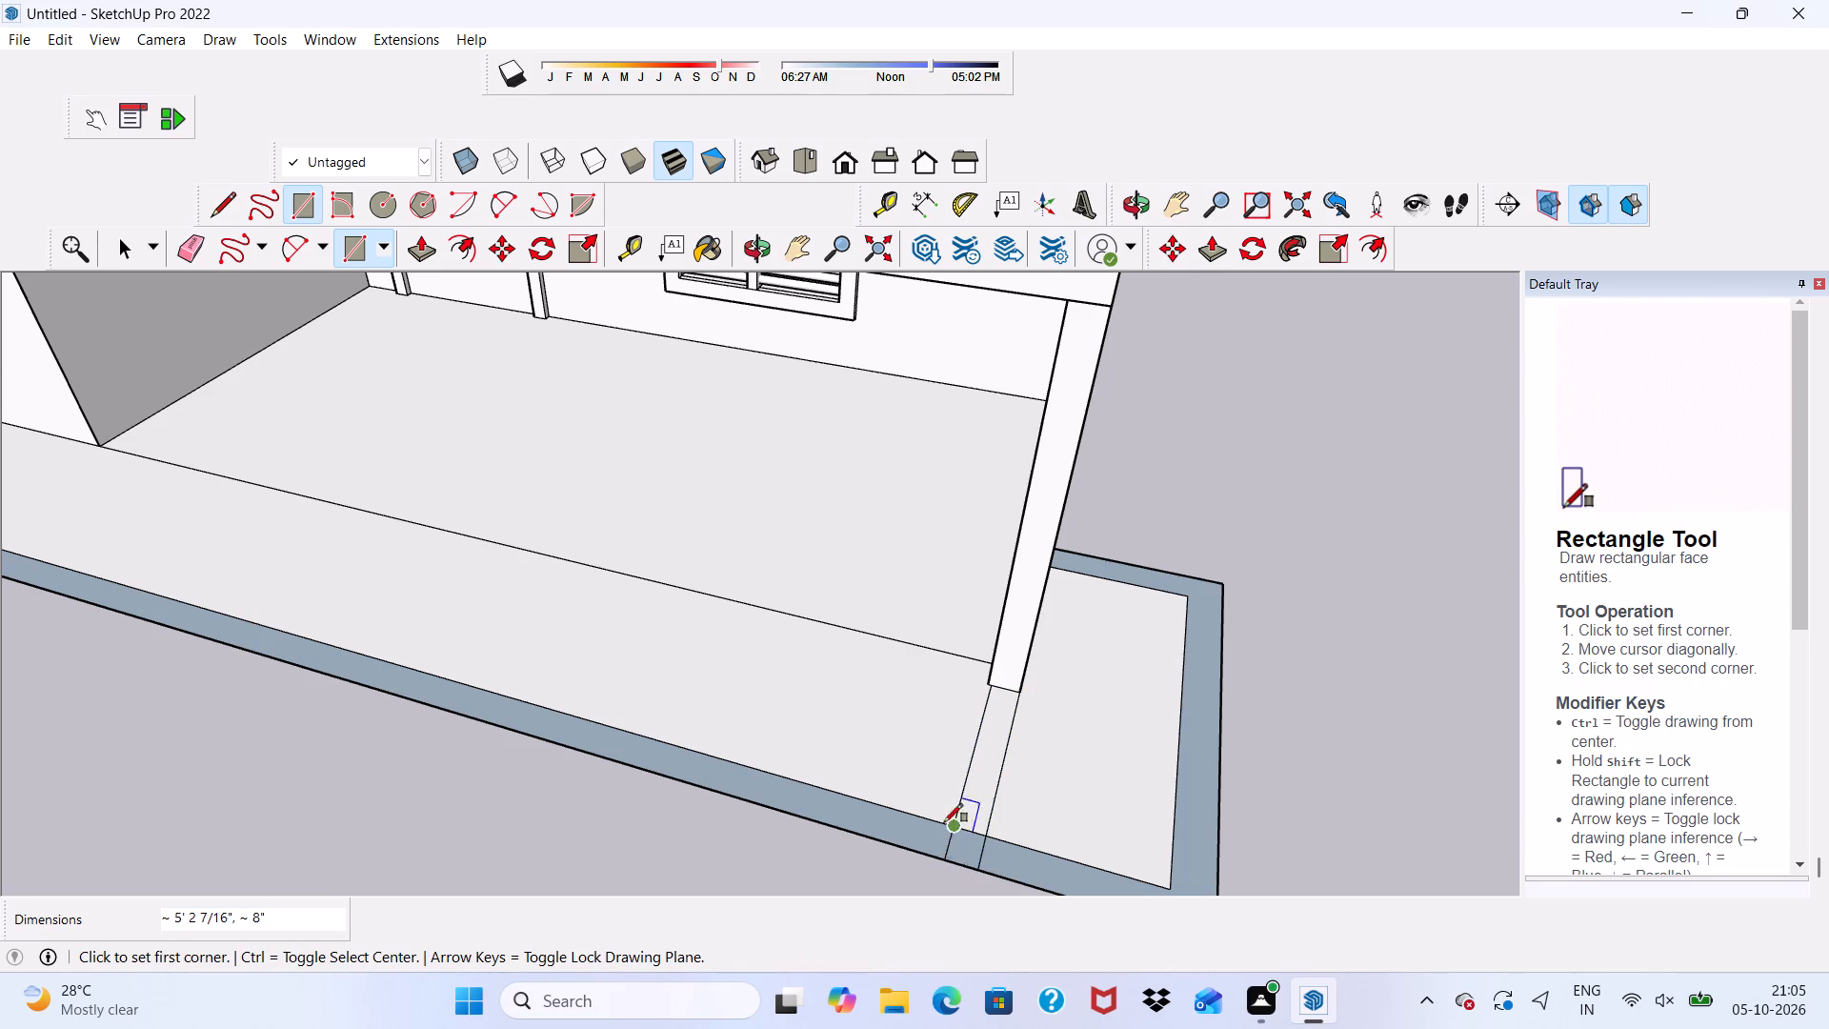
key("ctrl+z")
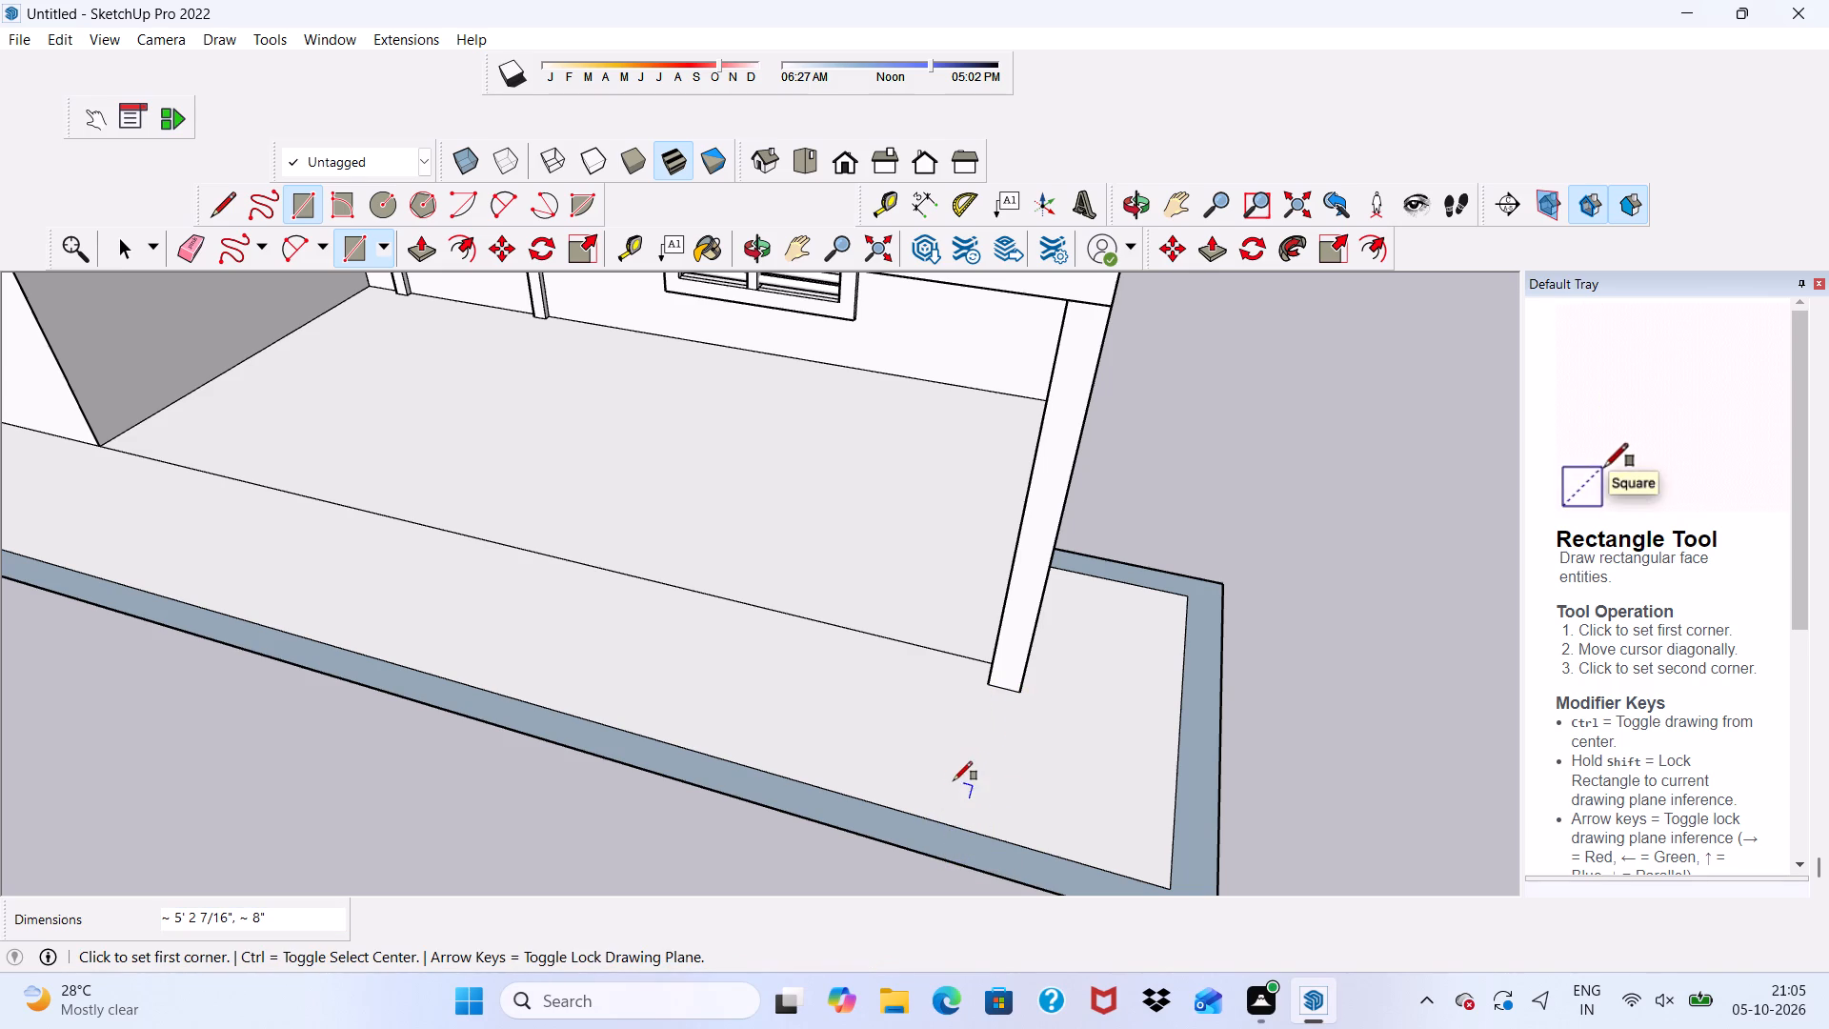
Draw a rectangle about 5' 2 7/16" by 9 1/2" from the porch end wall's outer base corner to the apron's outer front edge.
scroll(1015, 672, "up", 4)
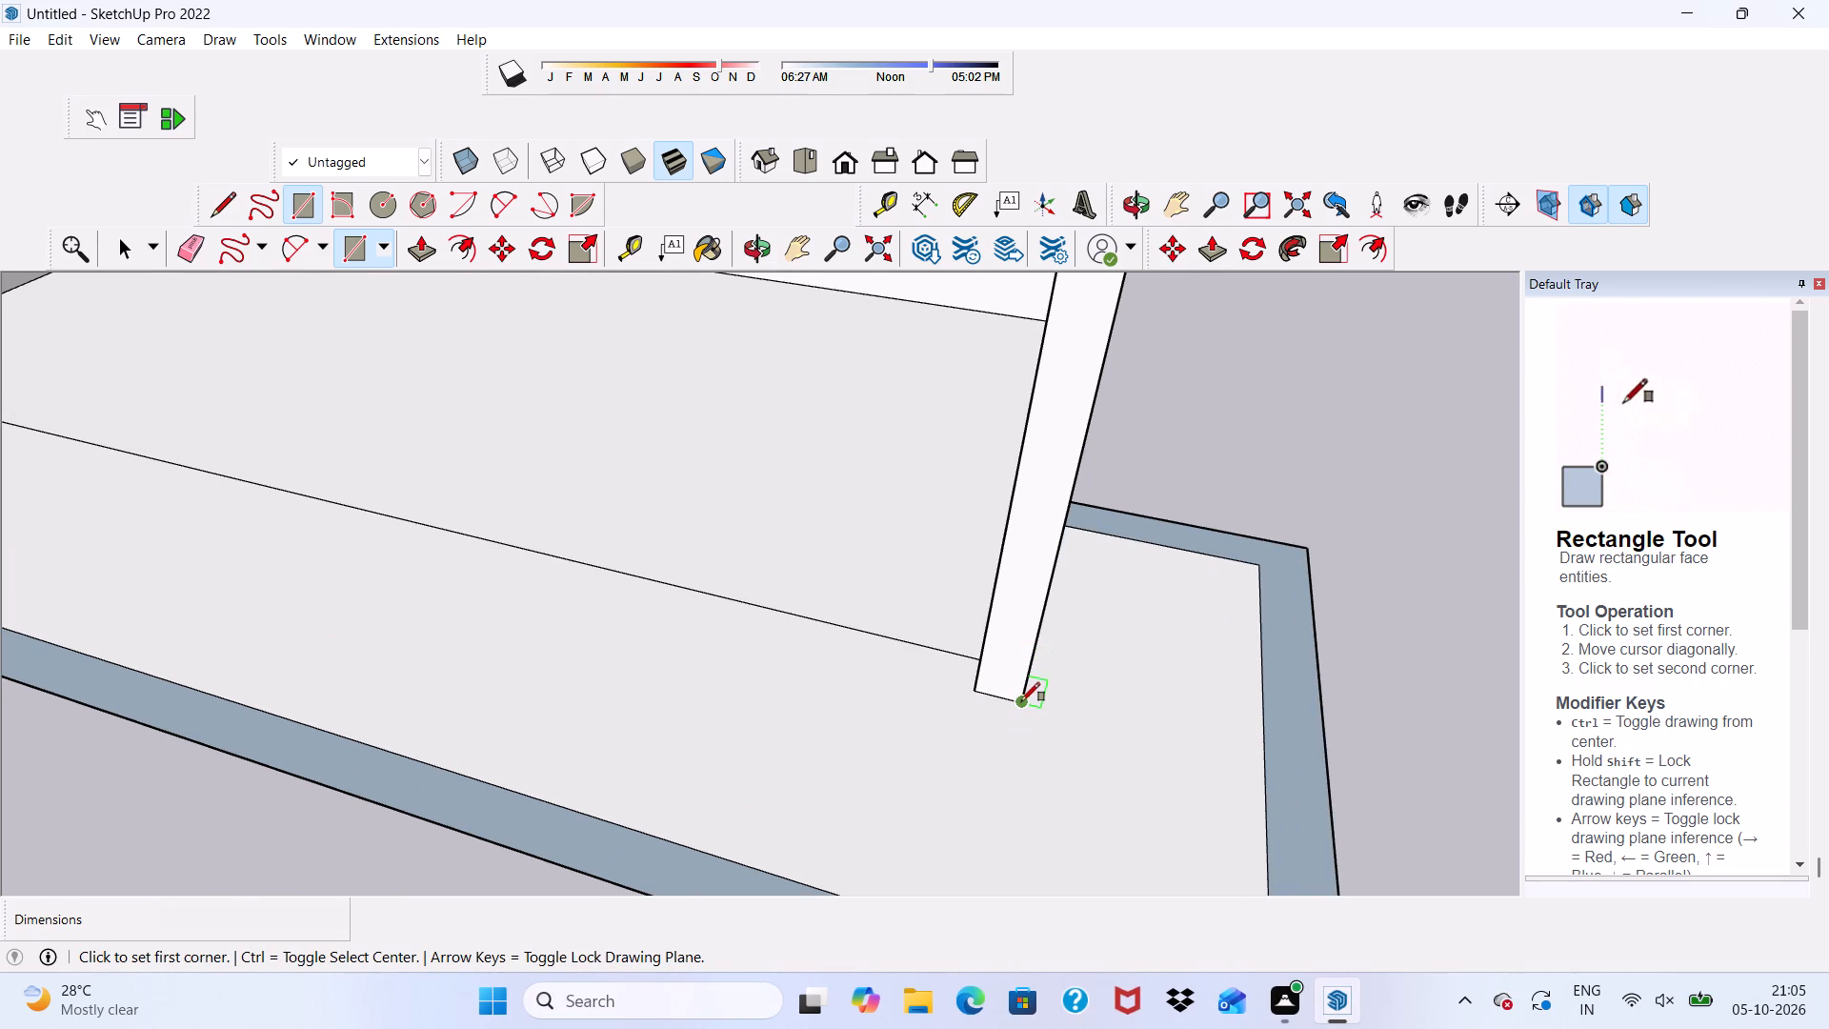
left_click(1021, 699)
scroll(982, 739, "down", 3)
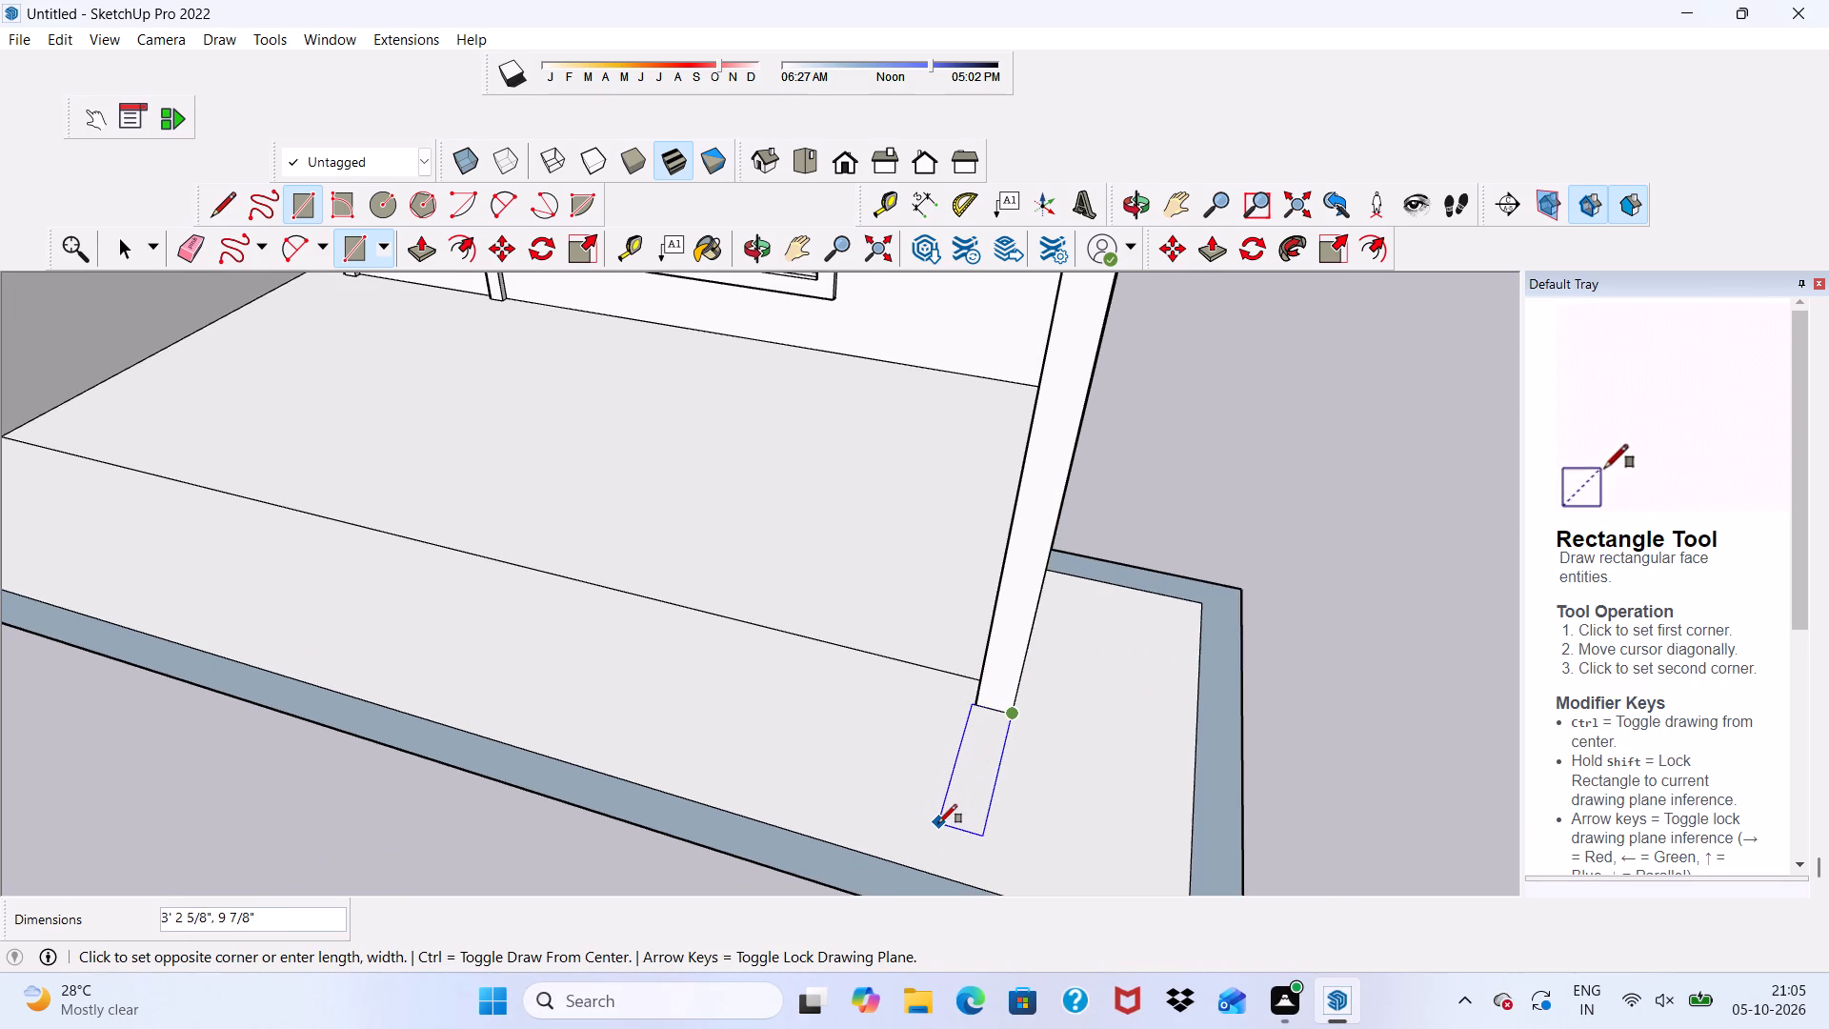
scroll(940, 828, "up", 3)
scroll(929, 867, "down", 4)
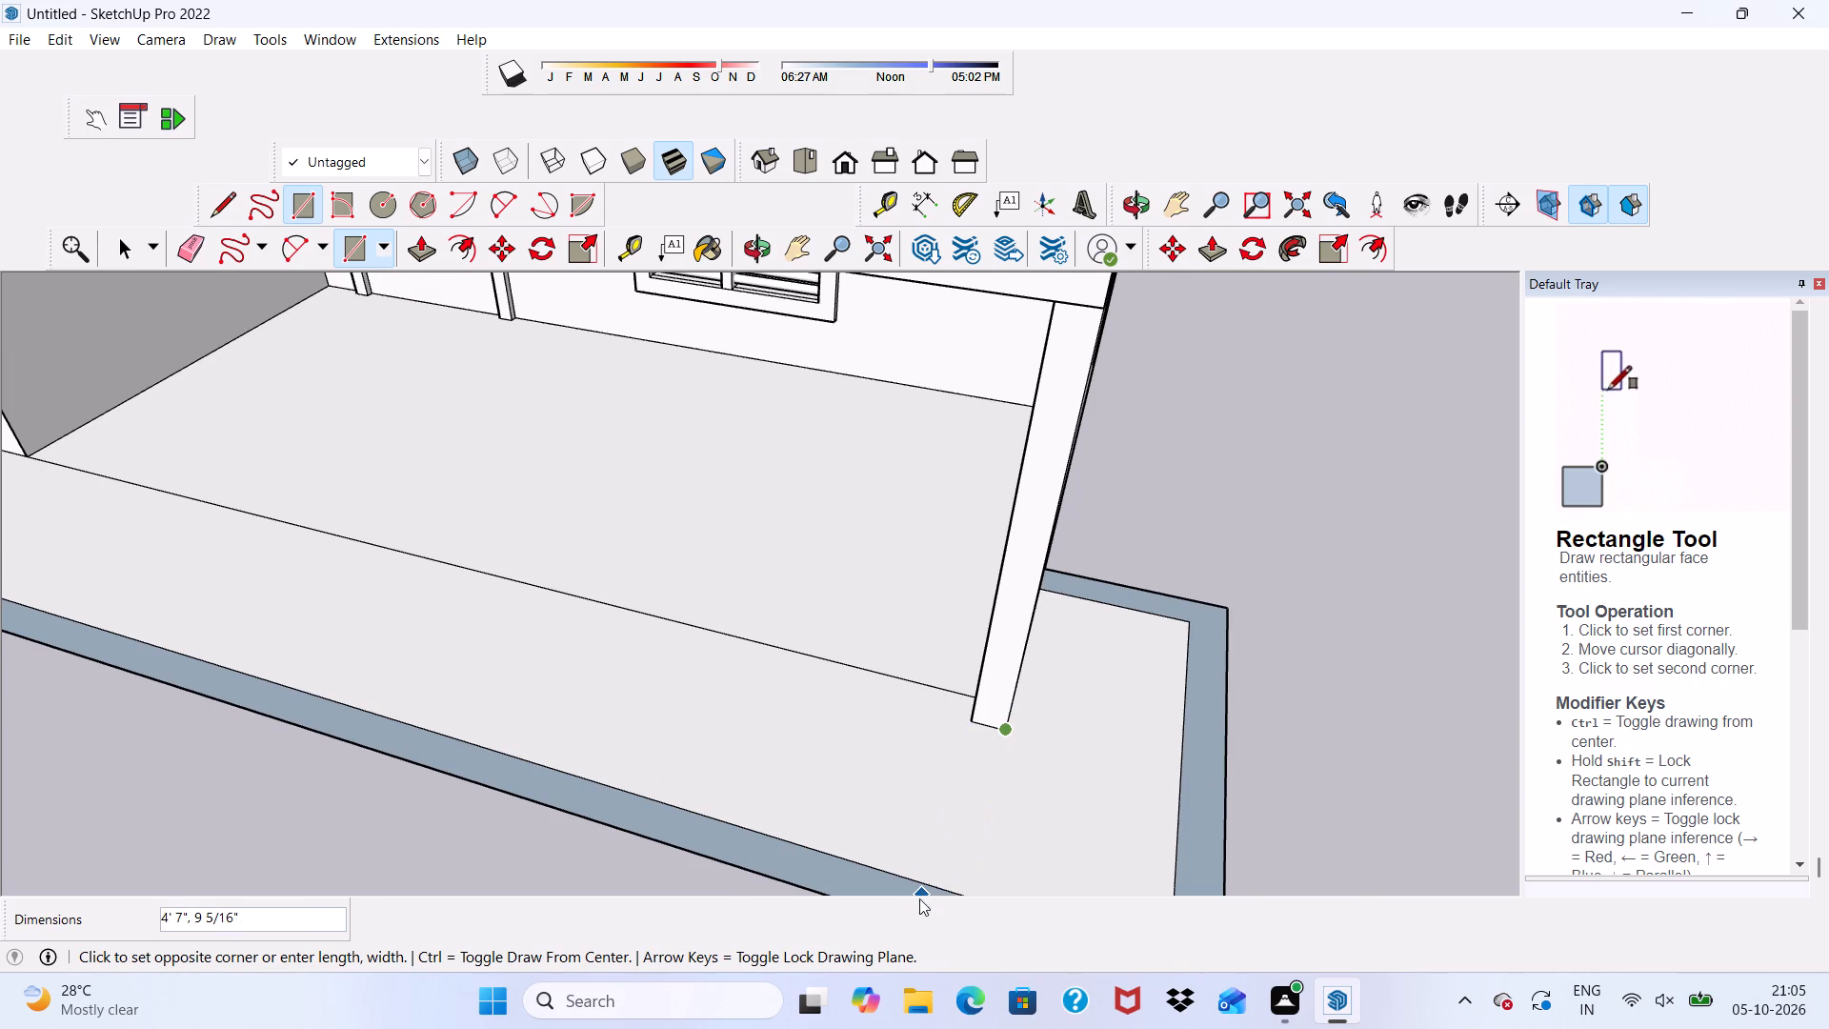
scroll(925, 856, "down", 5)
scroll(946, 772, "down", 1)
scroll(946, 772, "up", 2)
scroll(946, 772, "down", 3)
scroll(935, 847, "up", 4)
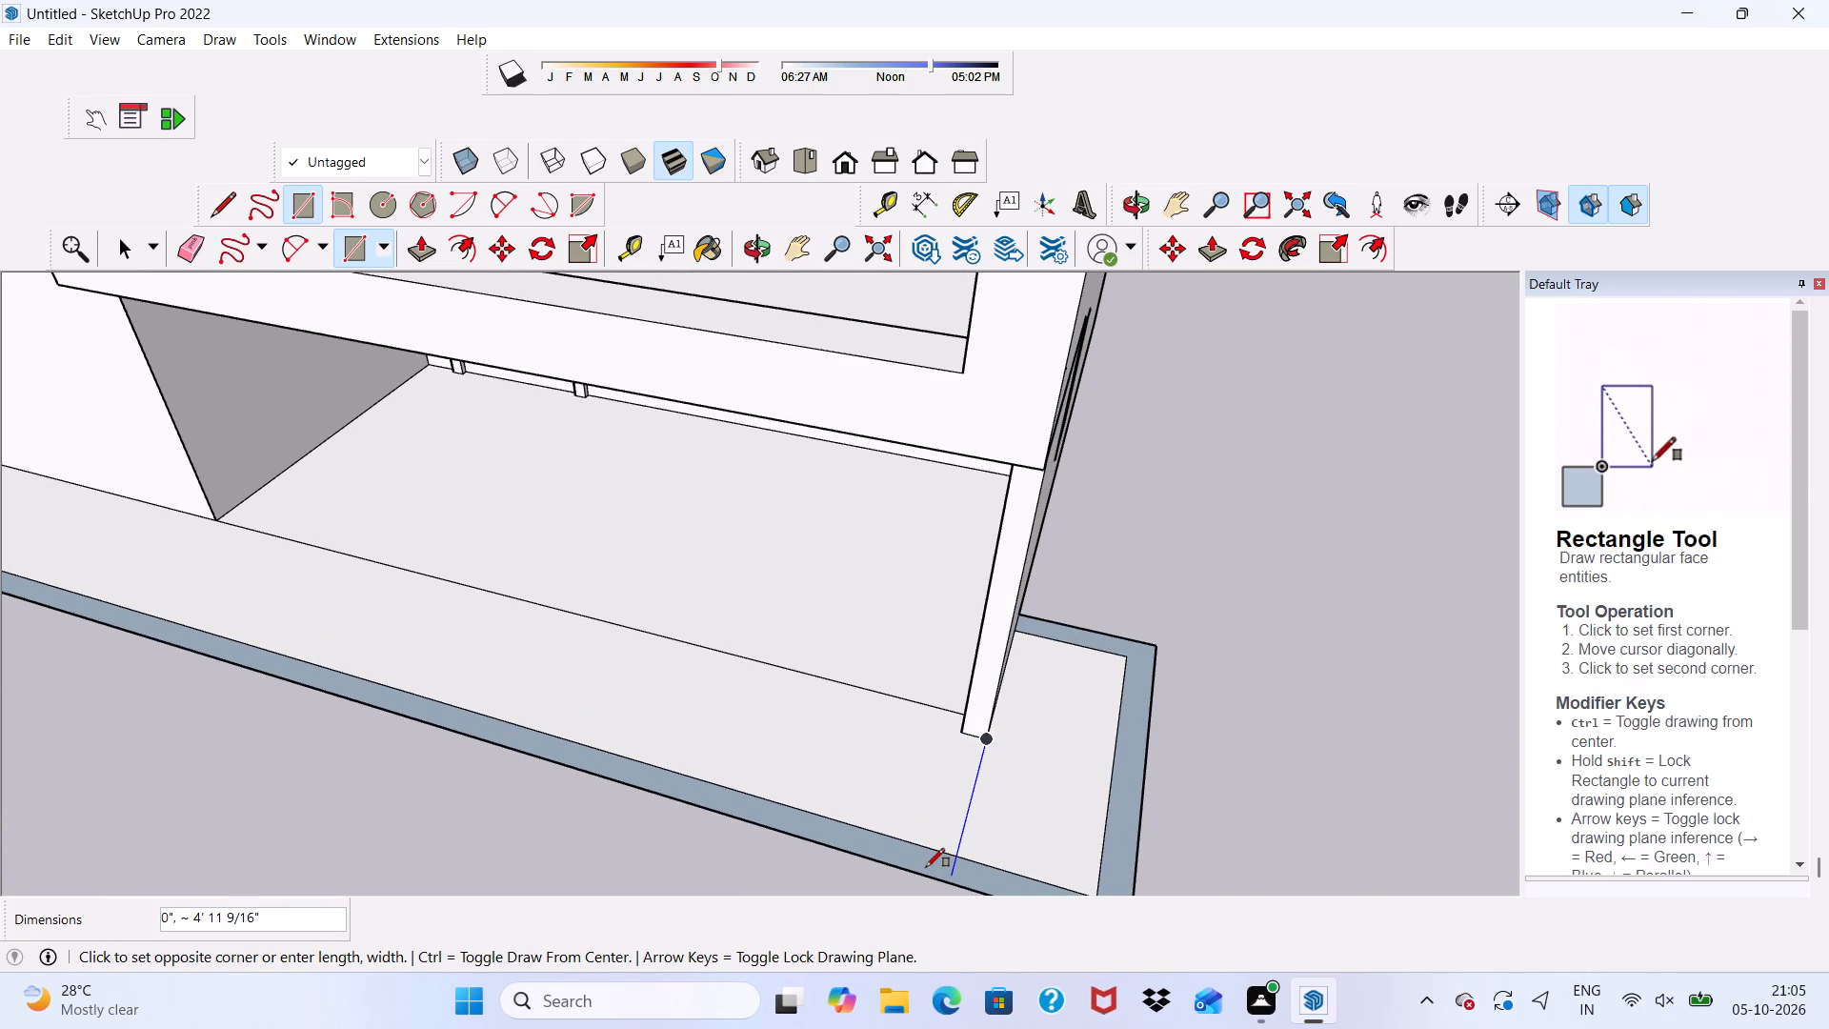
left_click(921, 866)
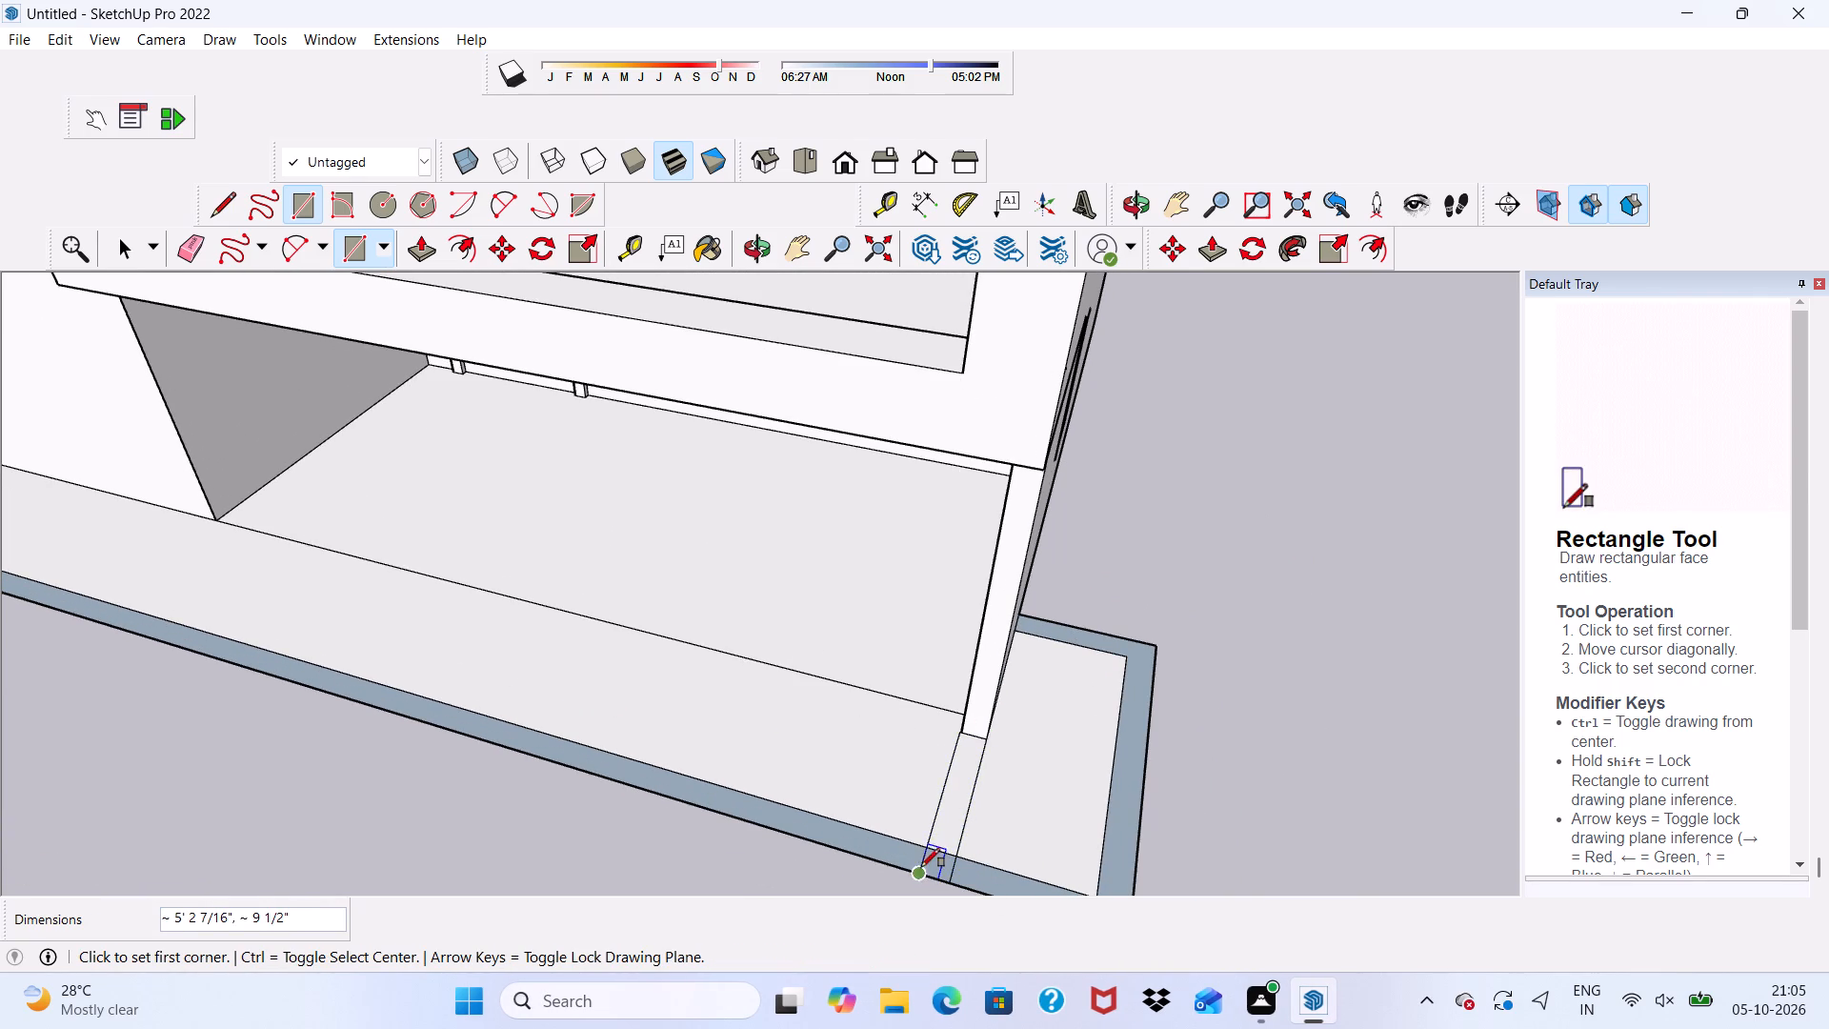
scroll(955, 808, "down", 2)
key("space")
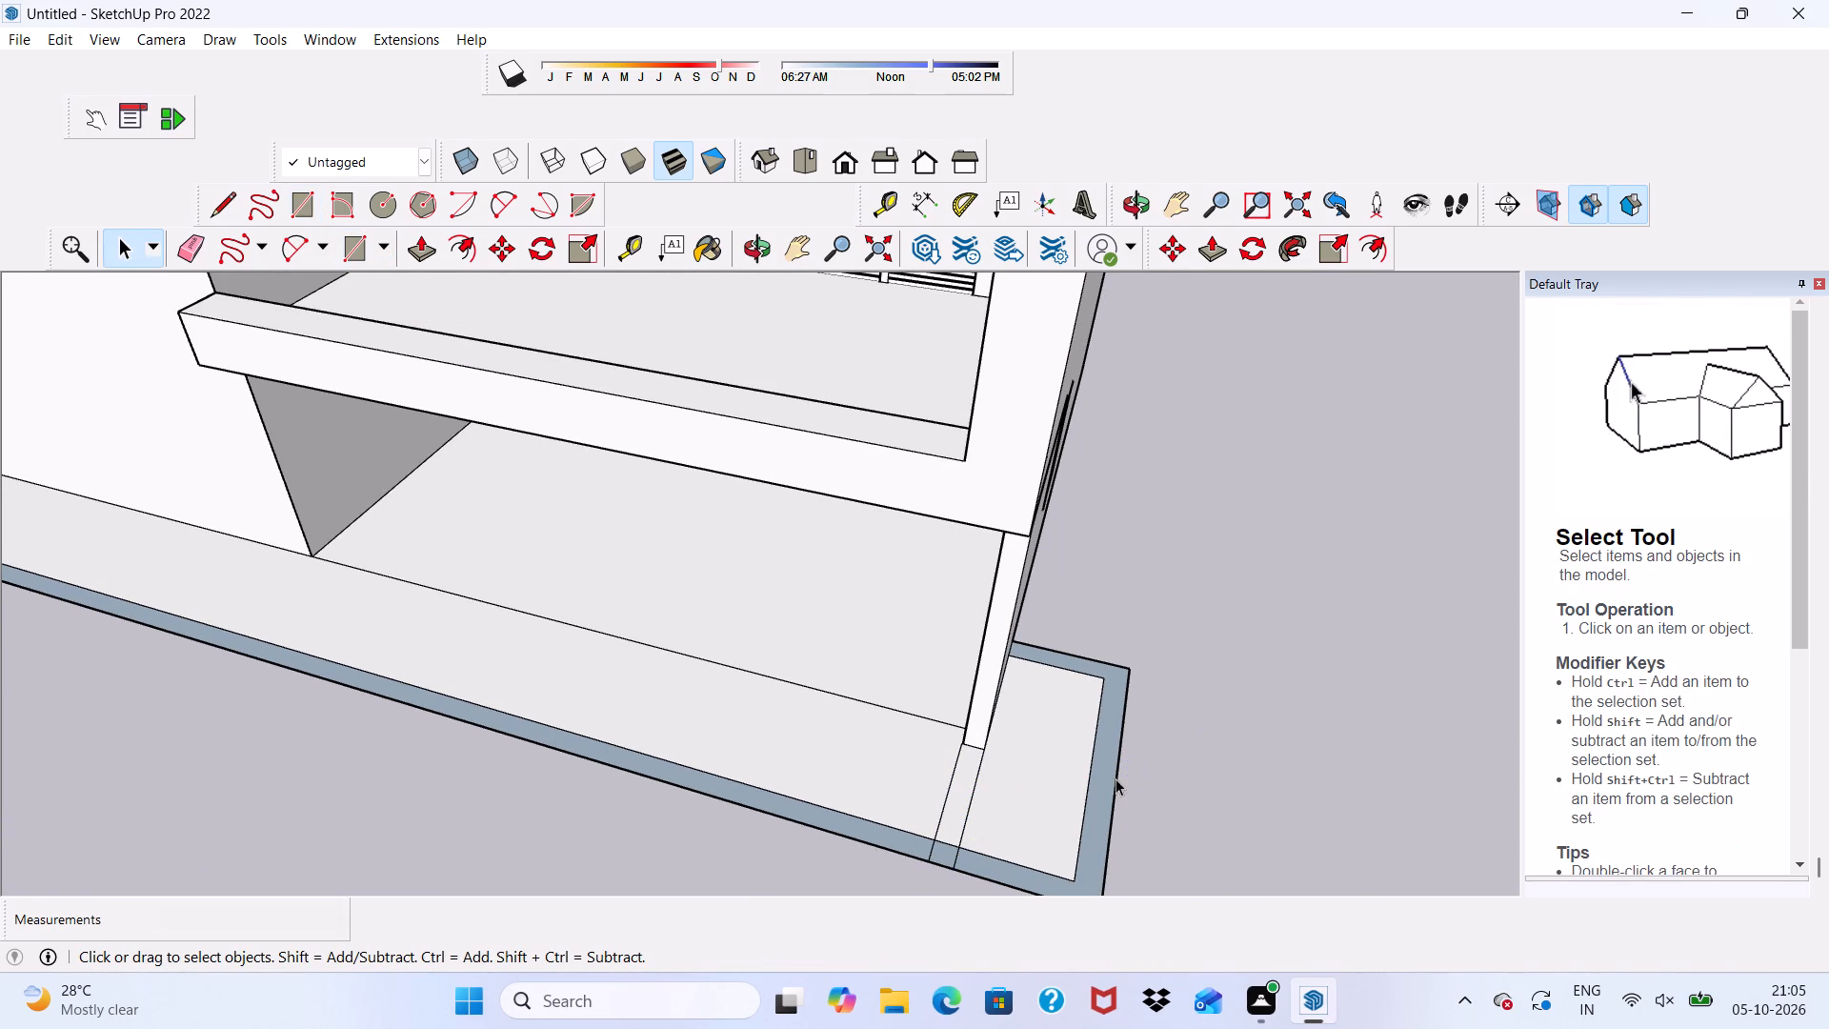
Erase the short edges crossing the junction of the new end strip and the front border, merging them into one continuous band.
left_click(201, 237)
scroll(847, 633, "up", 1)
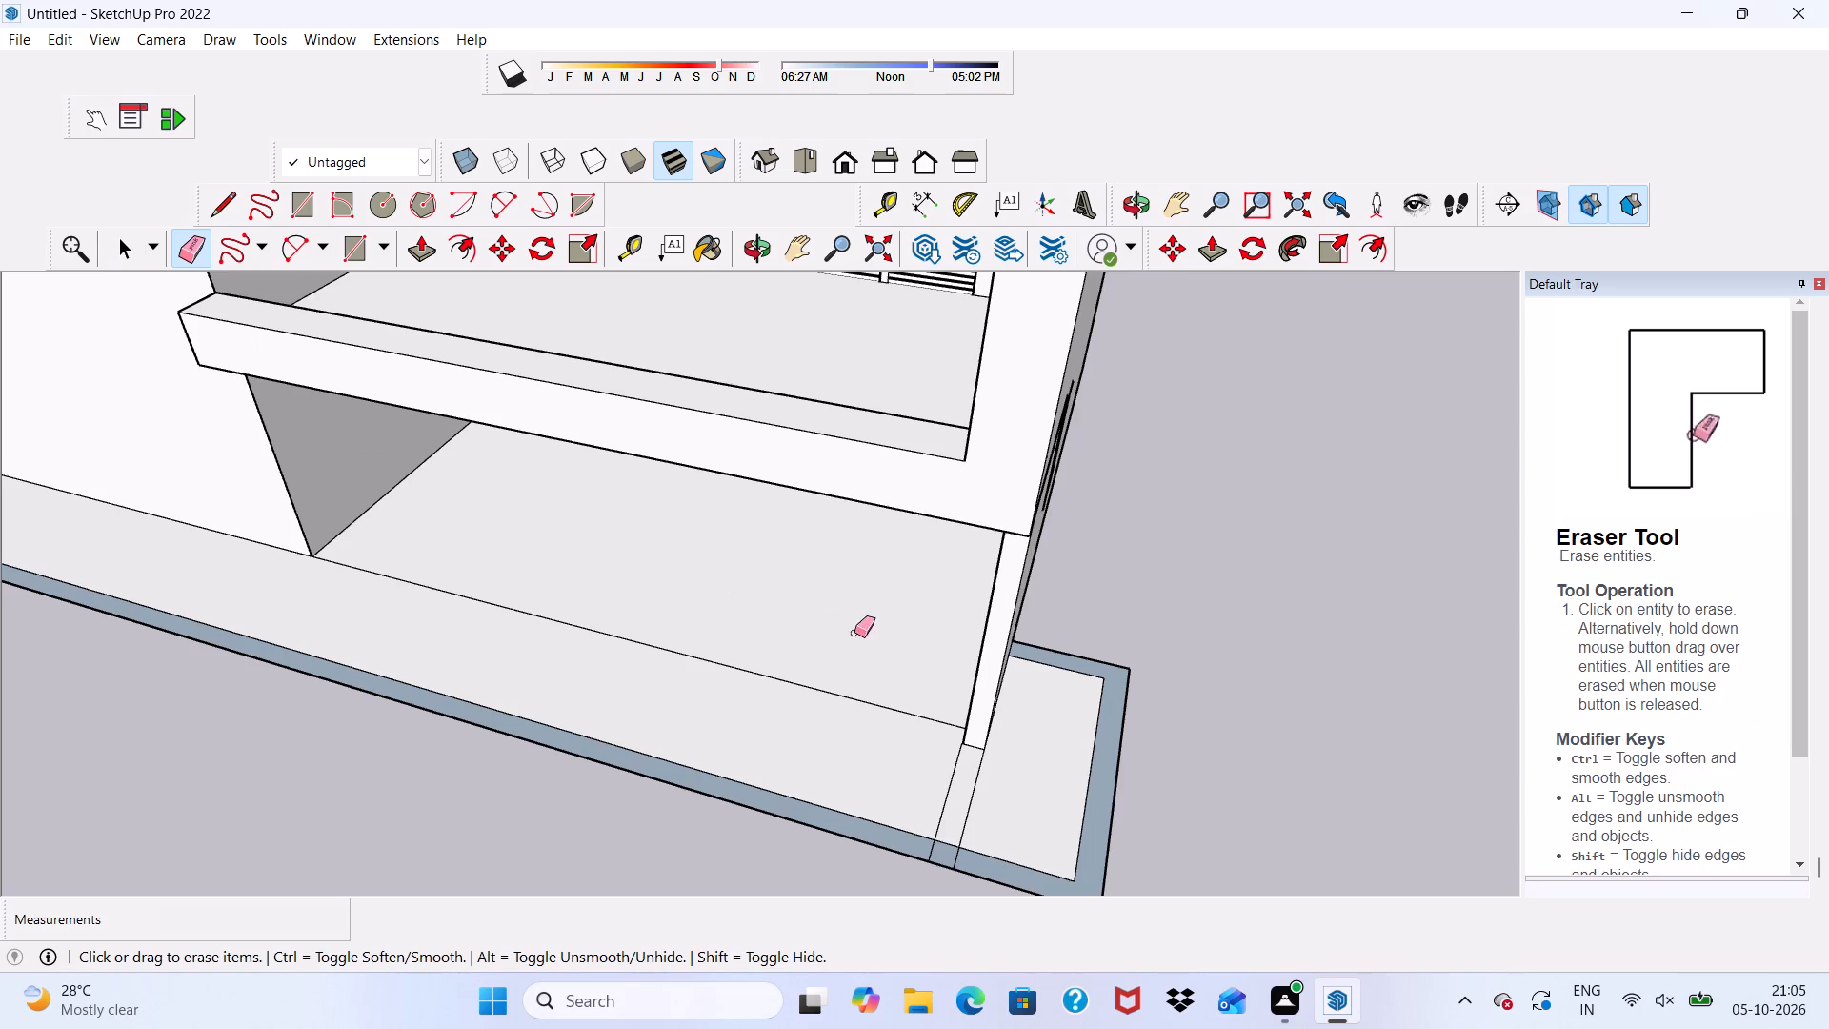
scroll(1035, 744, "up", 2)
scroll(1022, 750, "down", 6)
scroll(946, 889, "up", 2)
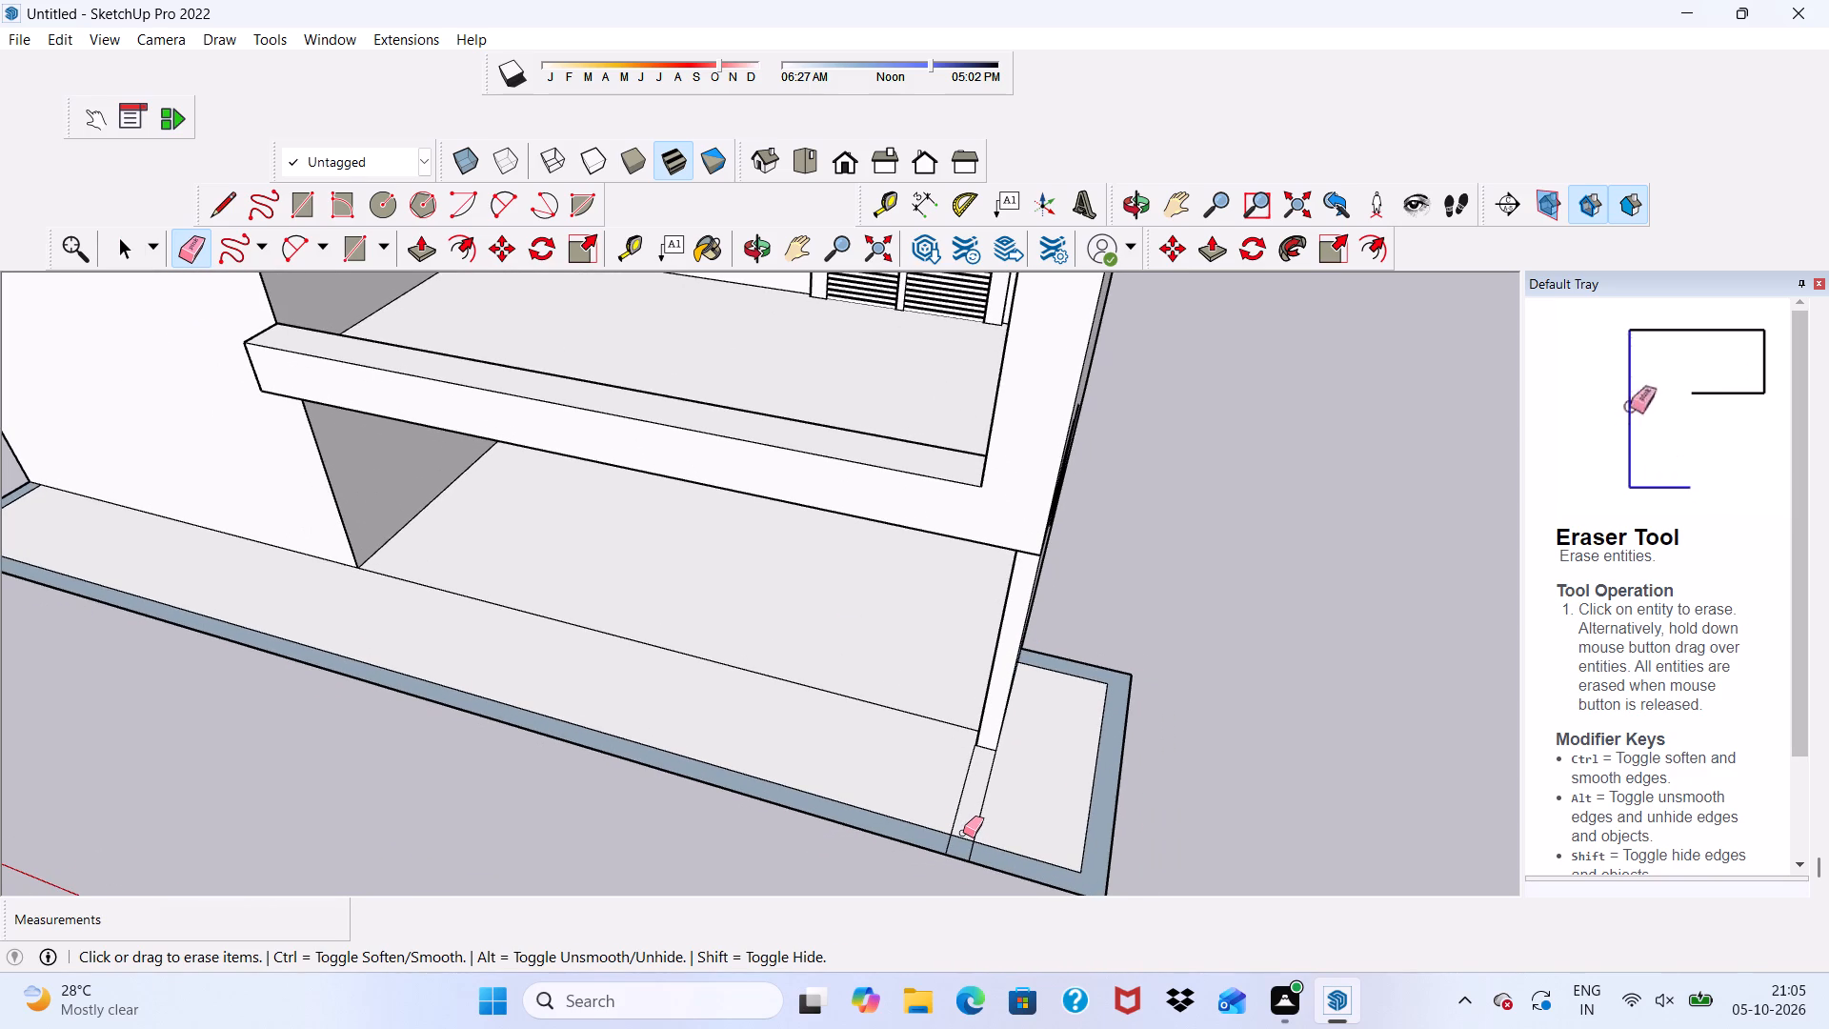
left_click(963, 832)
scroll(950, 862, "up", 1)
scroll(978, 784, "up", 4)
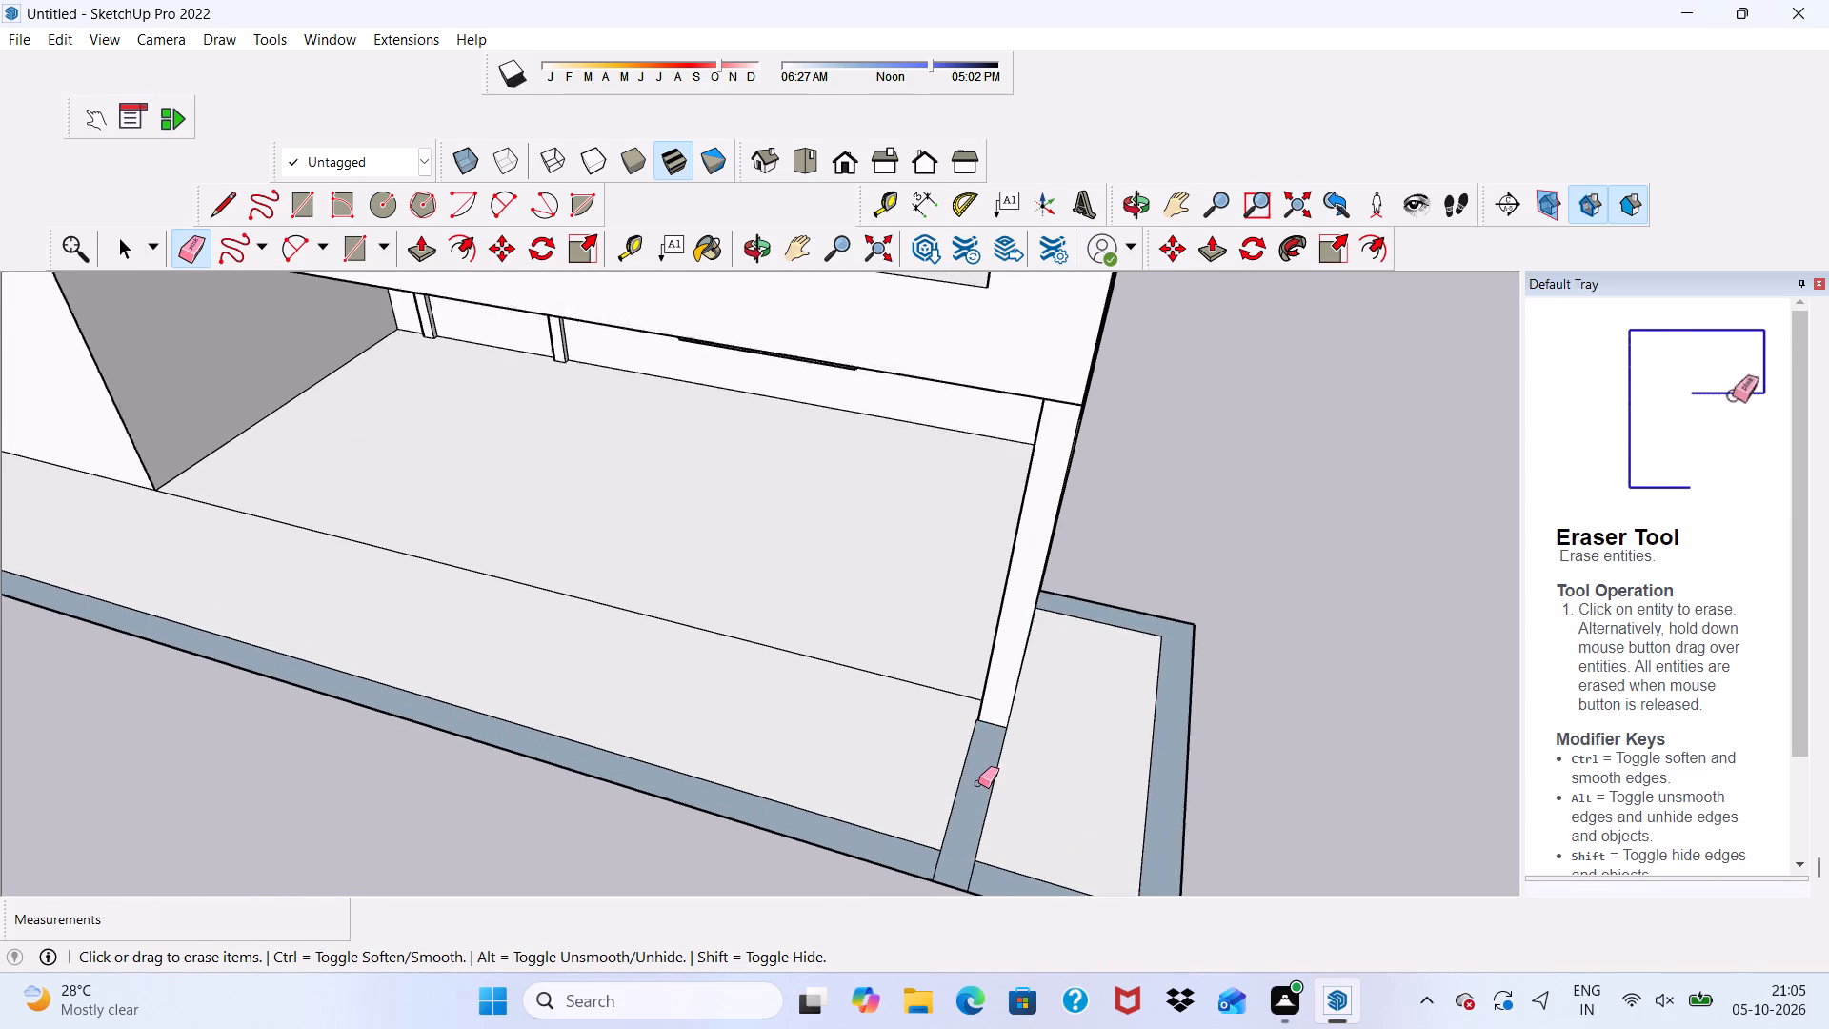
middle_click_drag(968, 839, 873, 753)
scroll(855, 781, "up", 3)
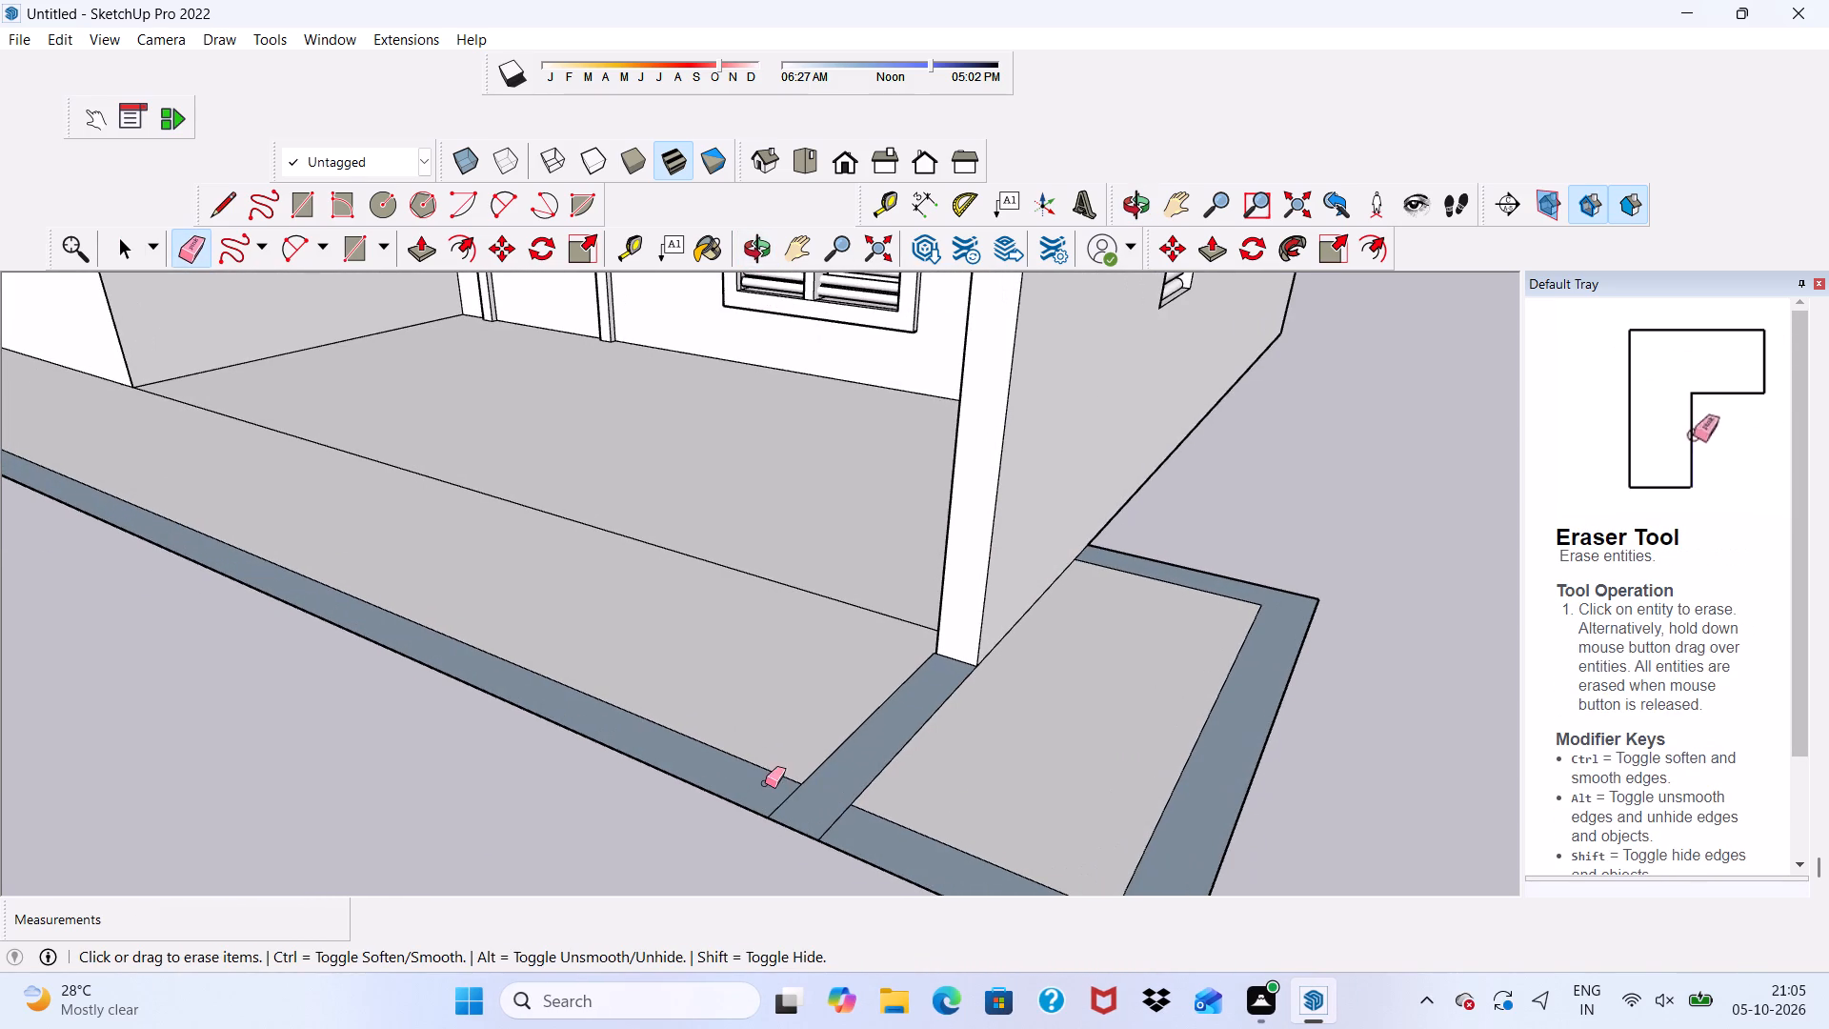
left_click(781, 796)
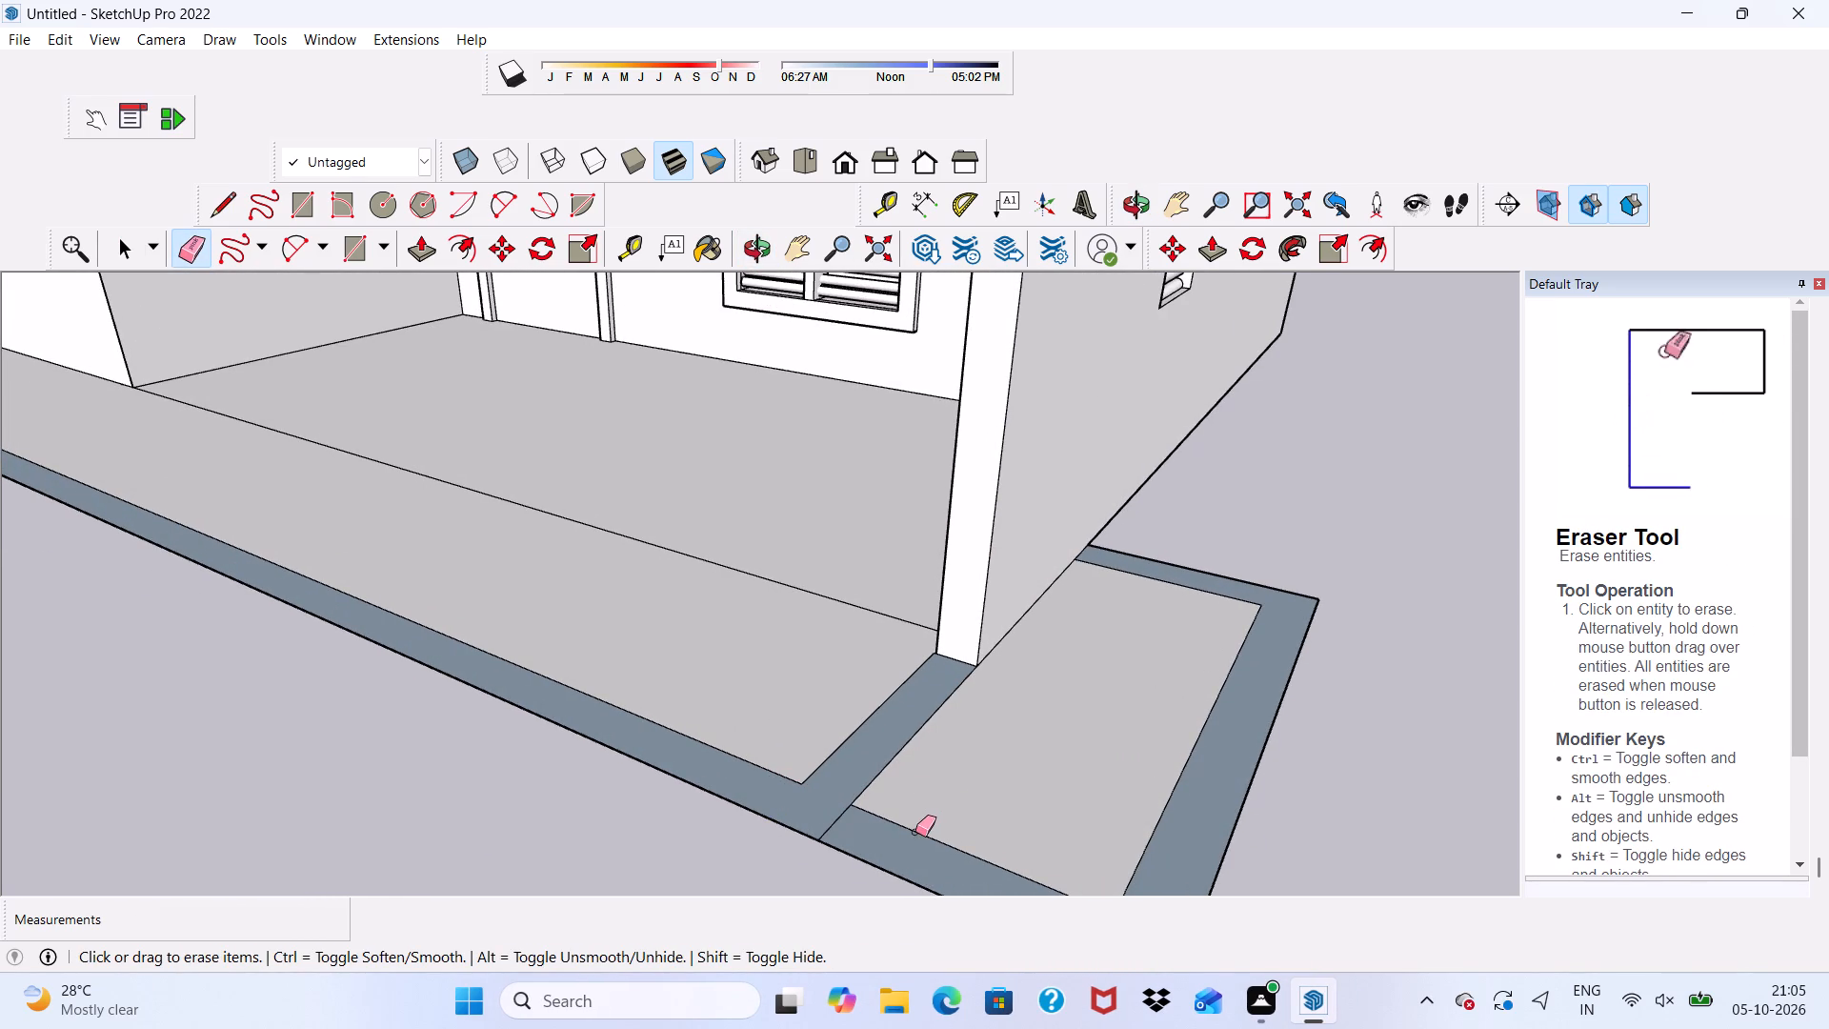
Erase the leftover apron and border edges extending beyond the outer face of the porch end wall.
left_click(915, 832)
left_click(900, 869)
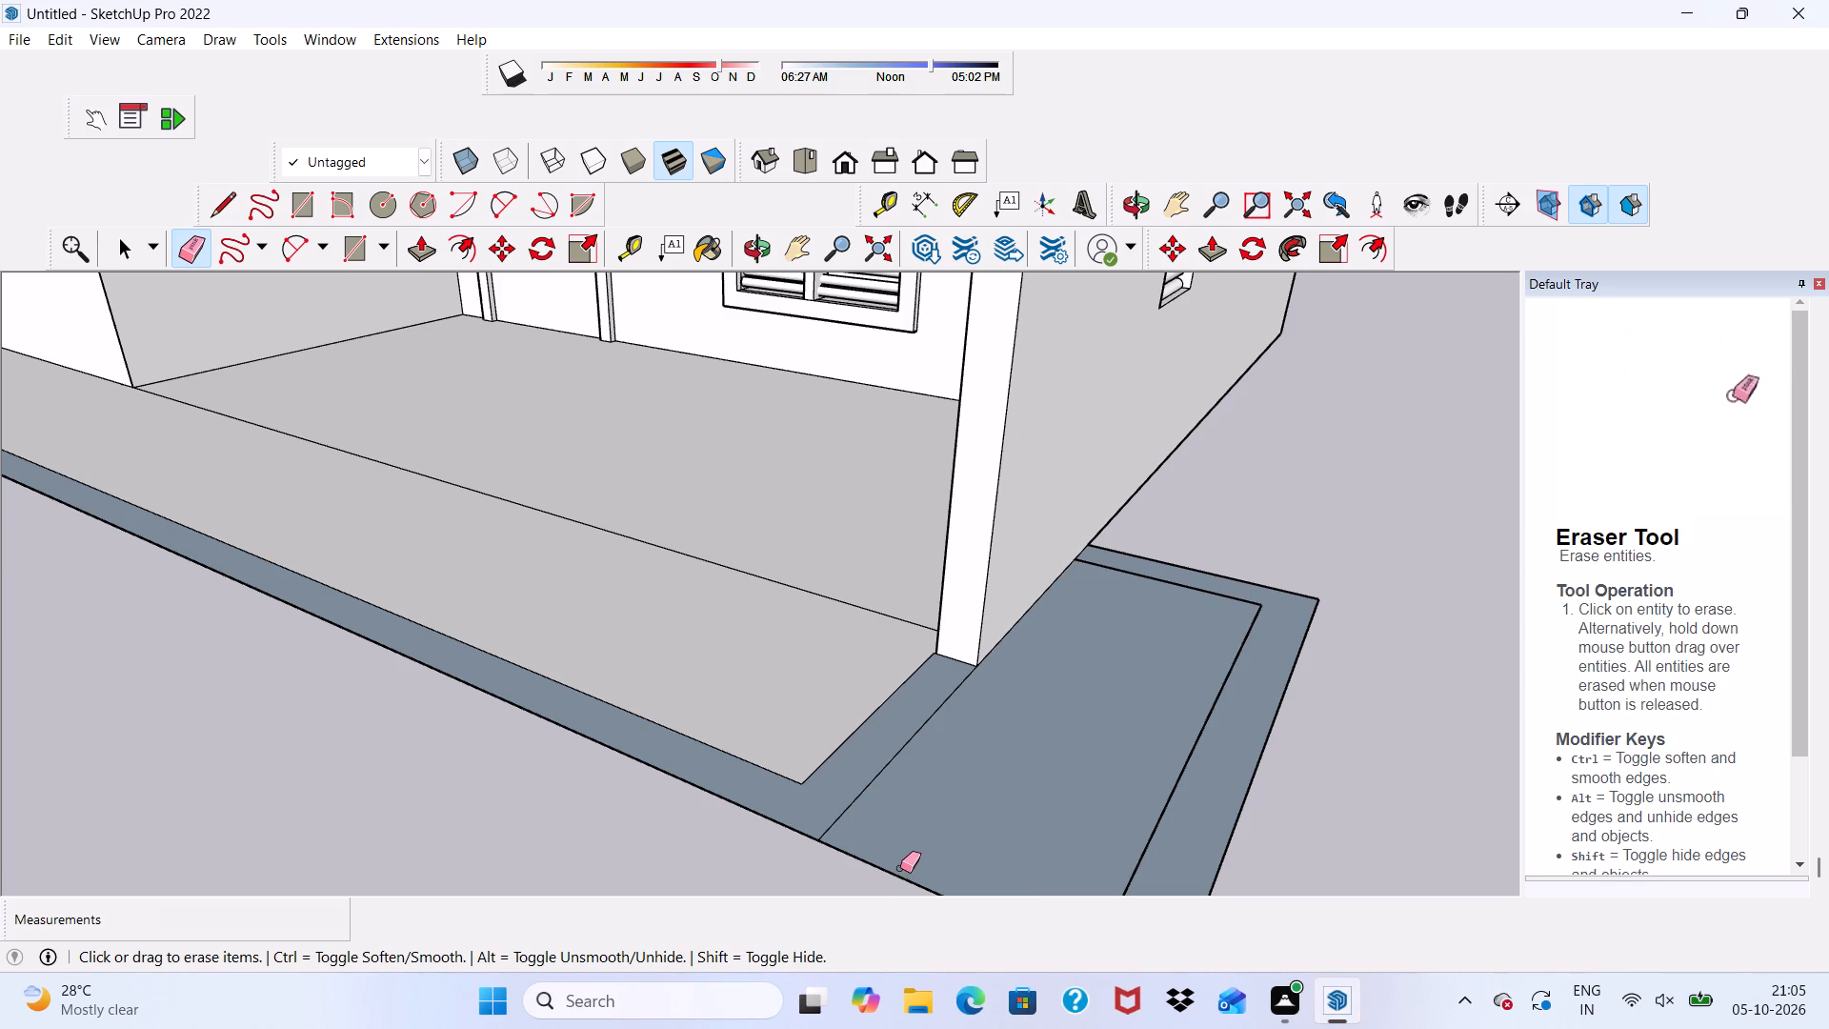
left_click_drag(1188, 546, 1136, 632)
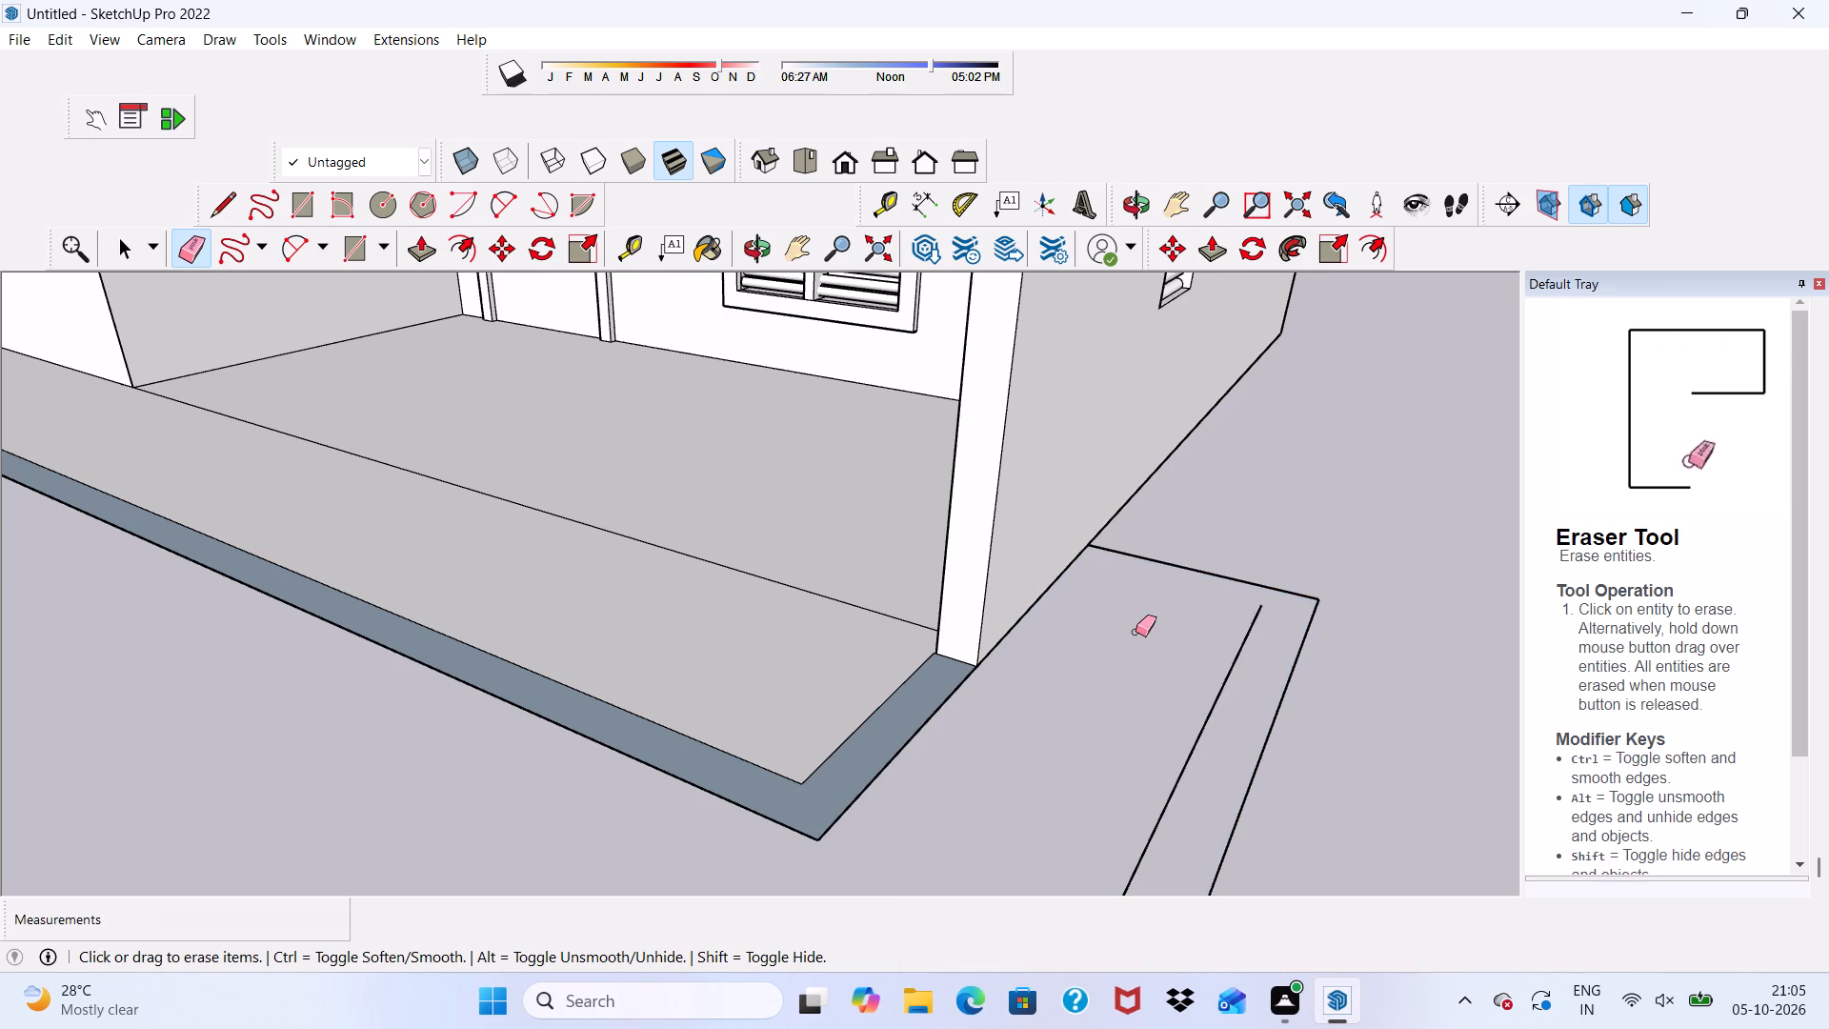
left_click_drag(1192, 564, 1192, 596)
left_click_drag(1215, 640, 1246, 657)
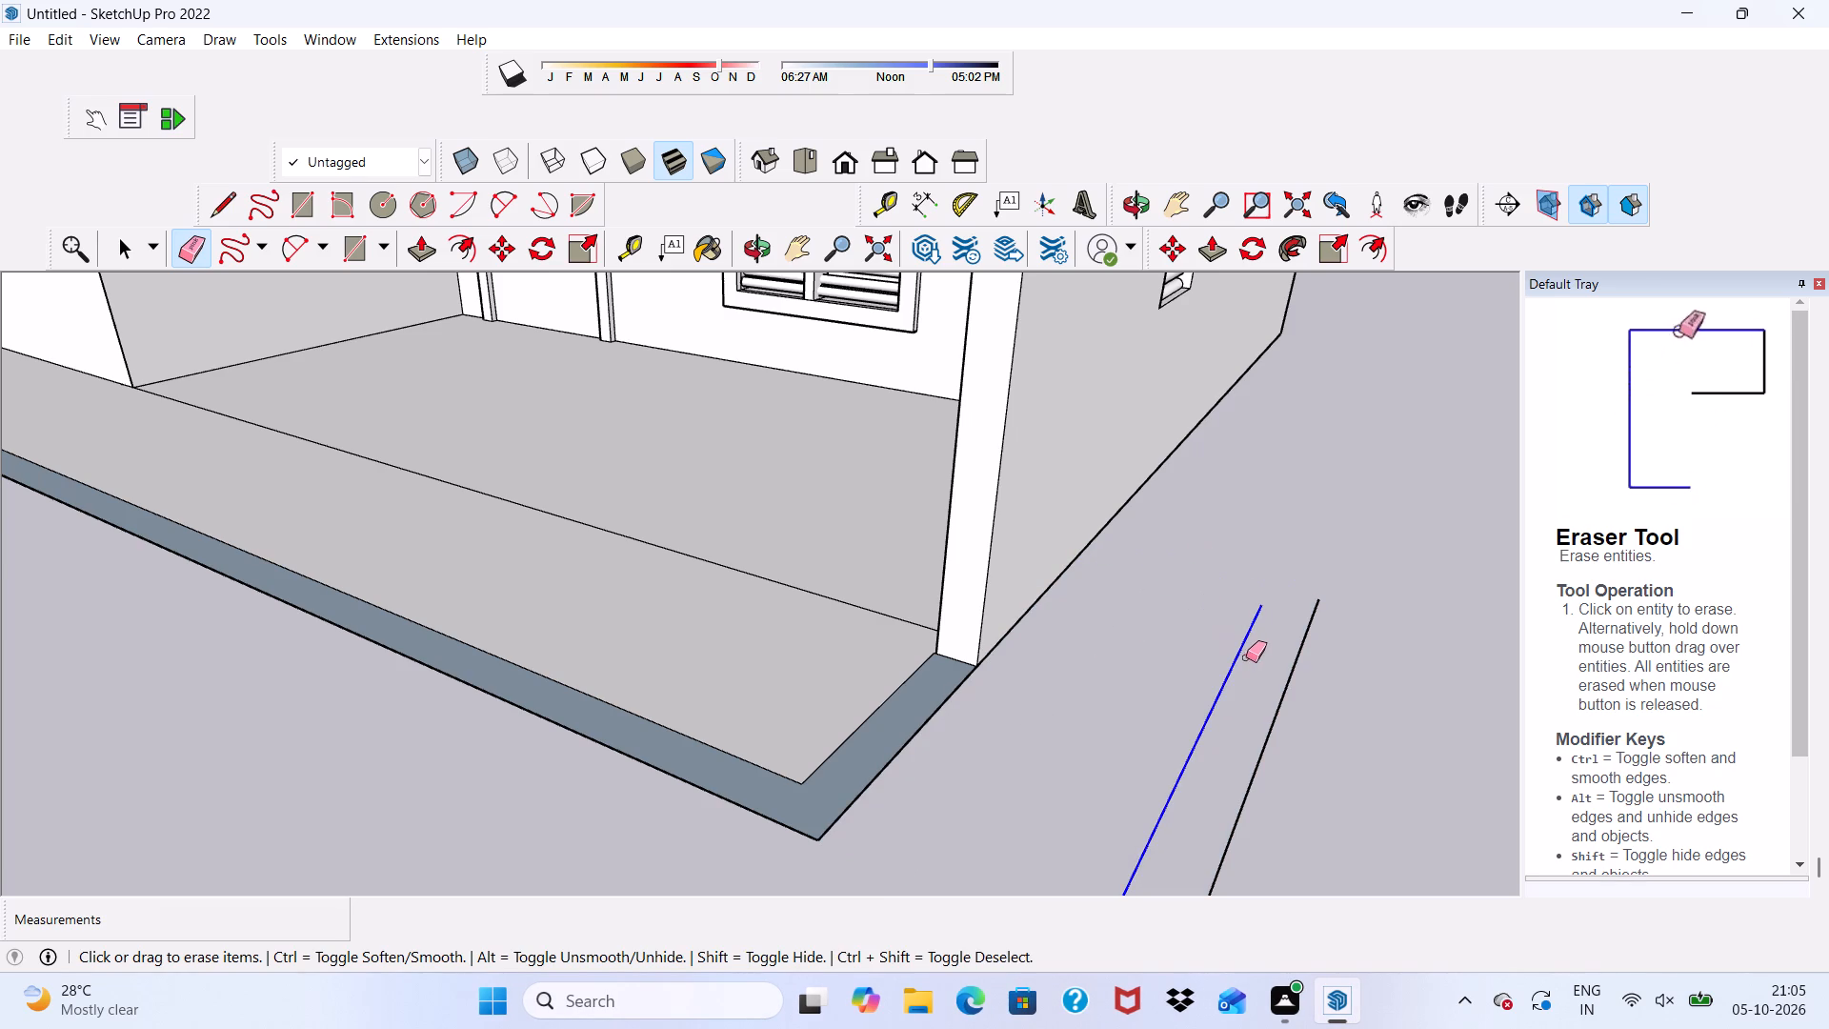
left_click_drag(1246, 657, 1315, 650)
scroll(1304, 625, "down", 7)
scroll(1269, 636, "up", 1)
scroll(1269, 636, "down", 3)
scroll(1269, 637, "up", 1)
scroll(1269, 637, "down", 3)
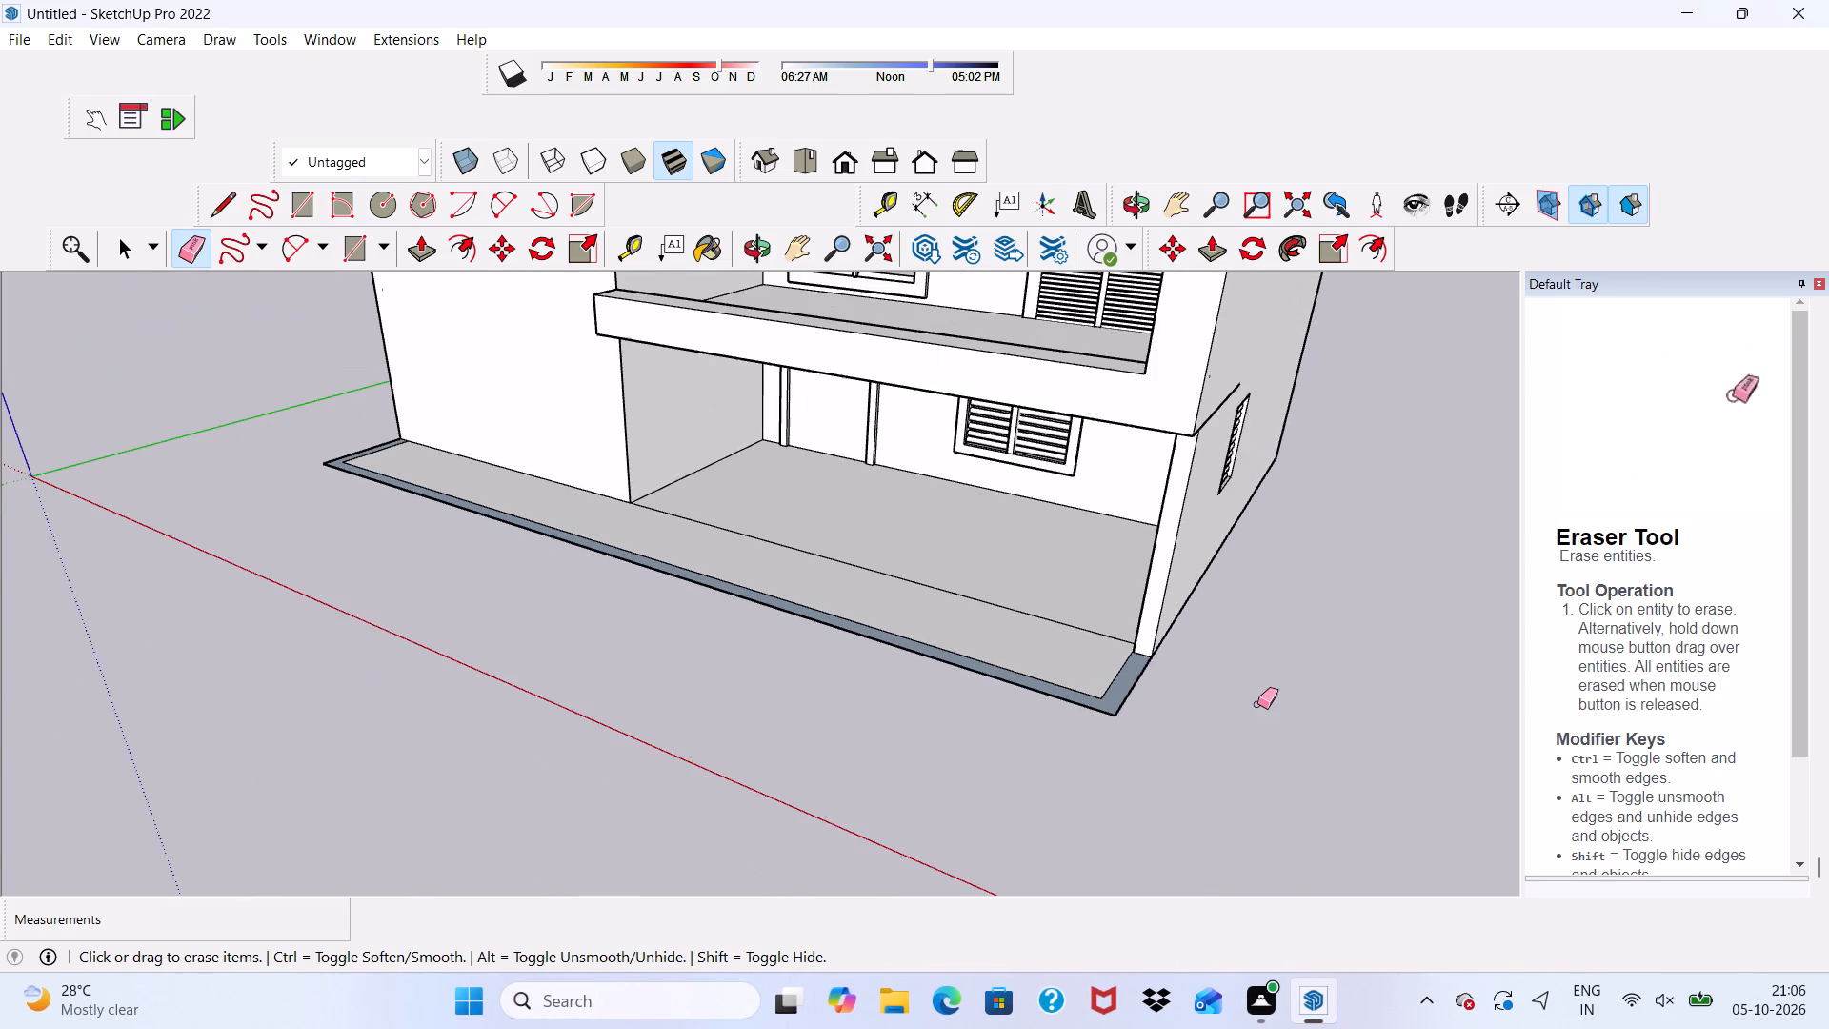
middle_click_drag(1257, 704, 1438, 842)
scroll(1056, 754, "up", 1)
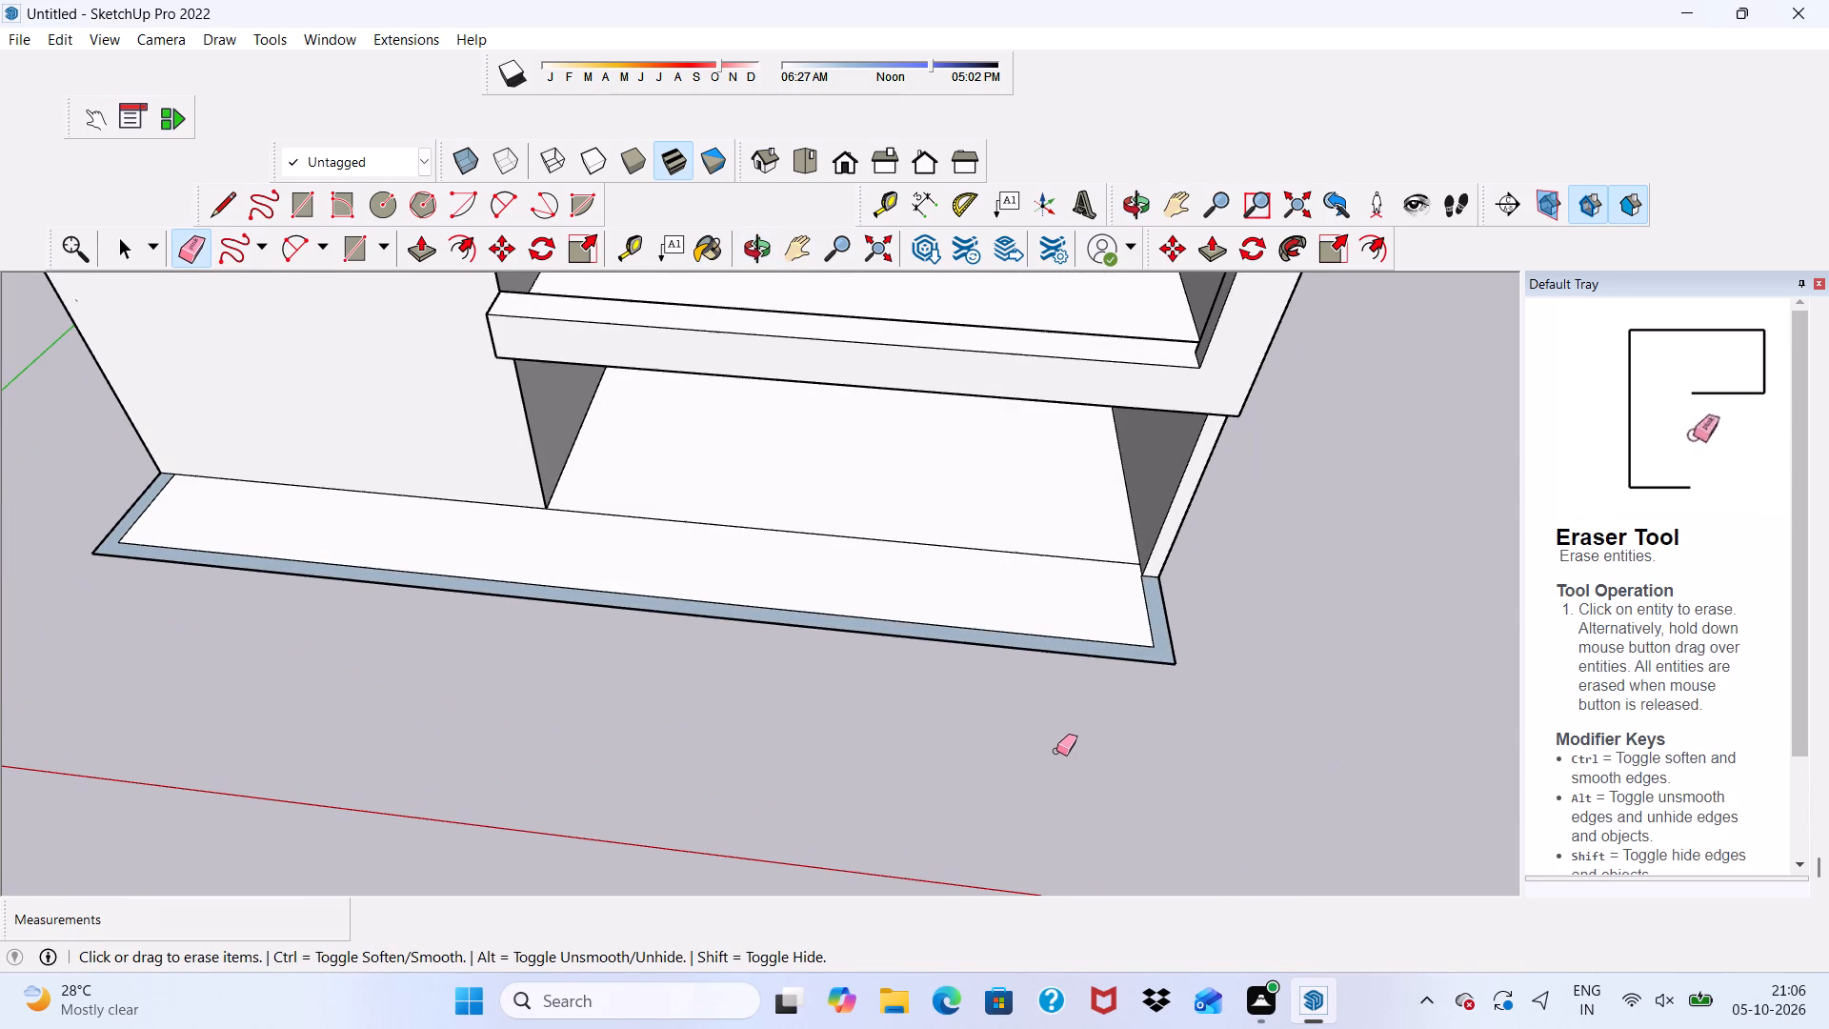
key("space")
Erase the line dividing the porch floor from the front apron between the tower's corner and the porch end wall.
scroll(1126, 555, "up", 5)
scroll(769, 633, "up", 1)
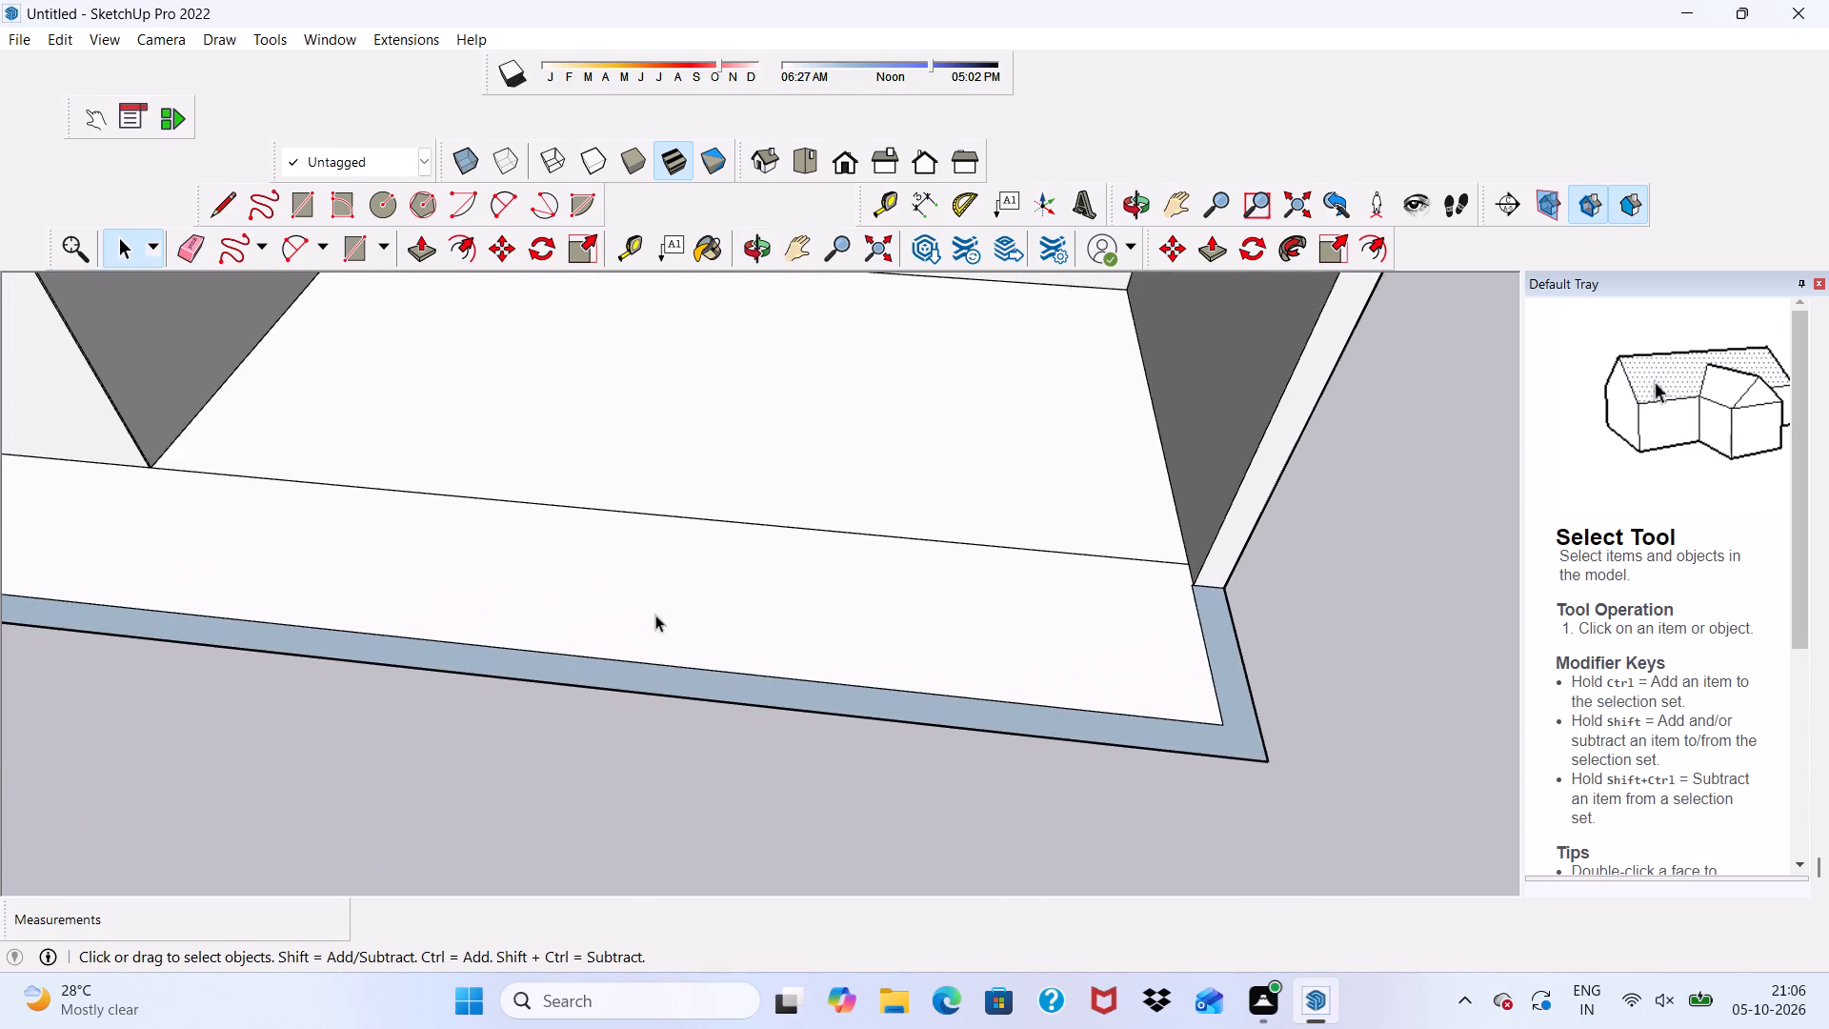
scroll(282, 568, "down", 4)
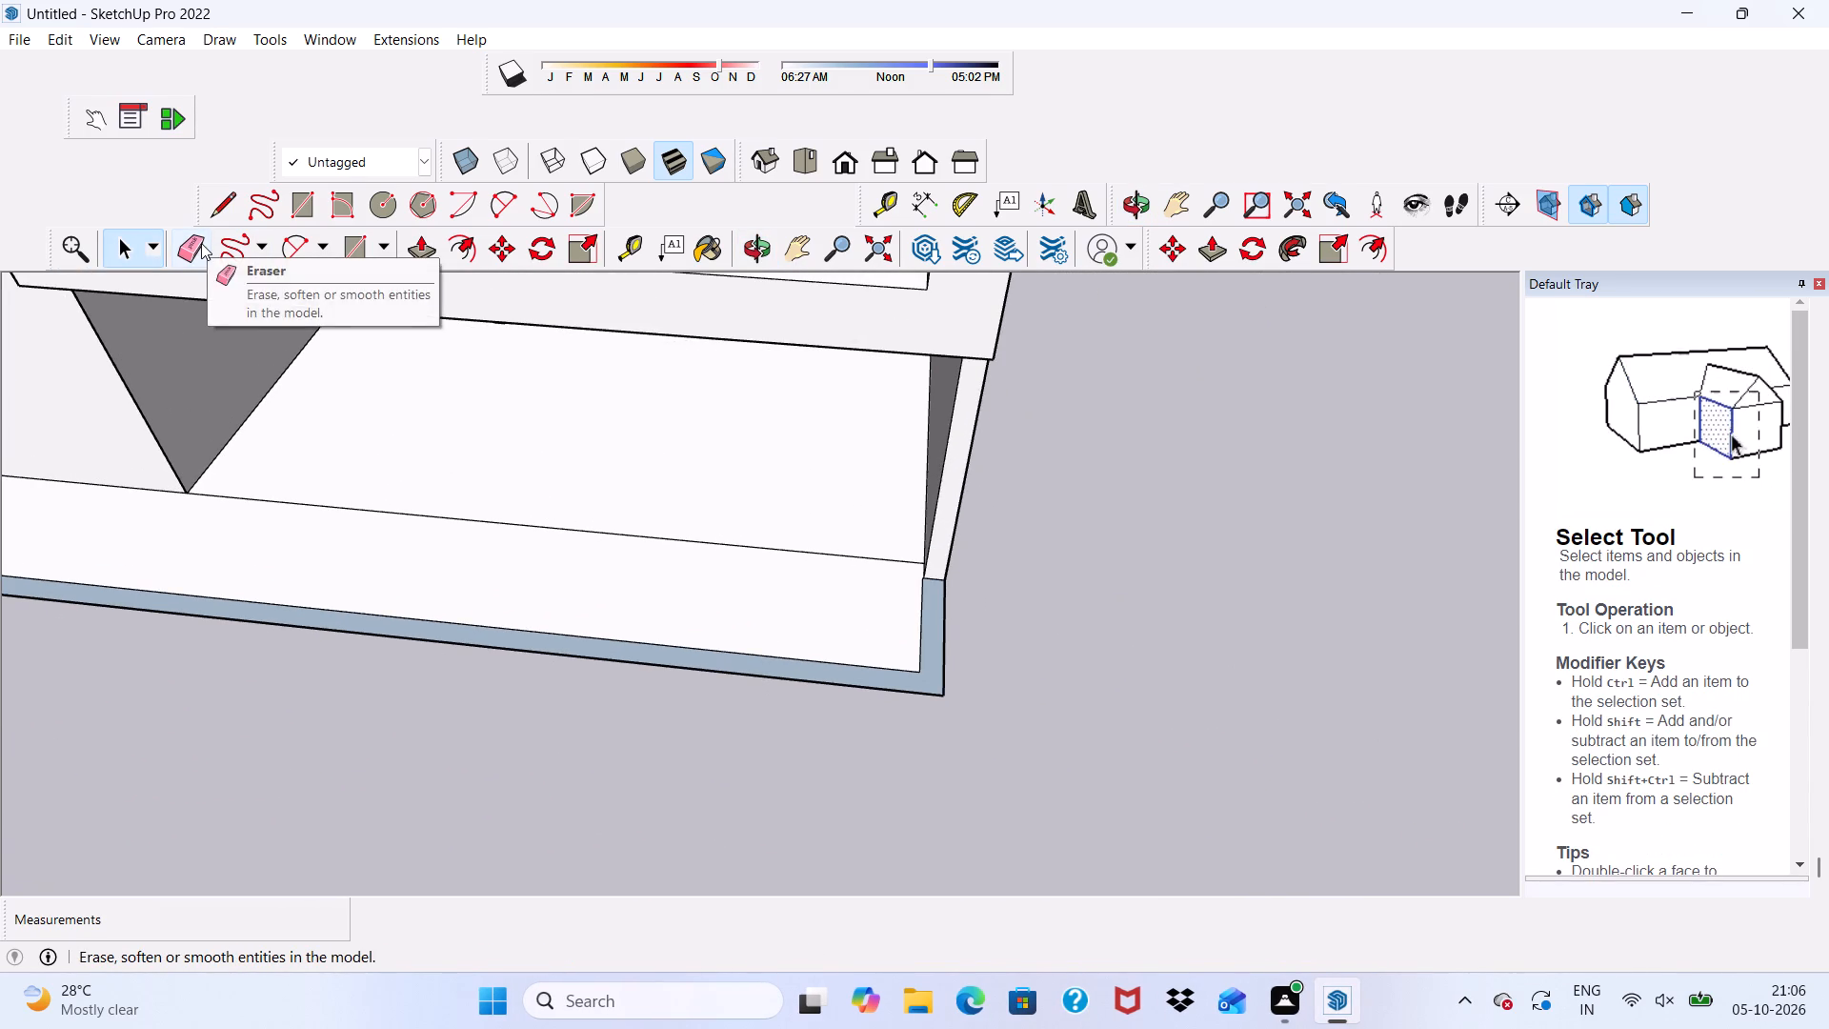
left_click(201, 243)
scroll(333, 496, "up", 3)
left_click(333, 513)
scroll(333, 514, "down", 6)
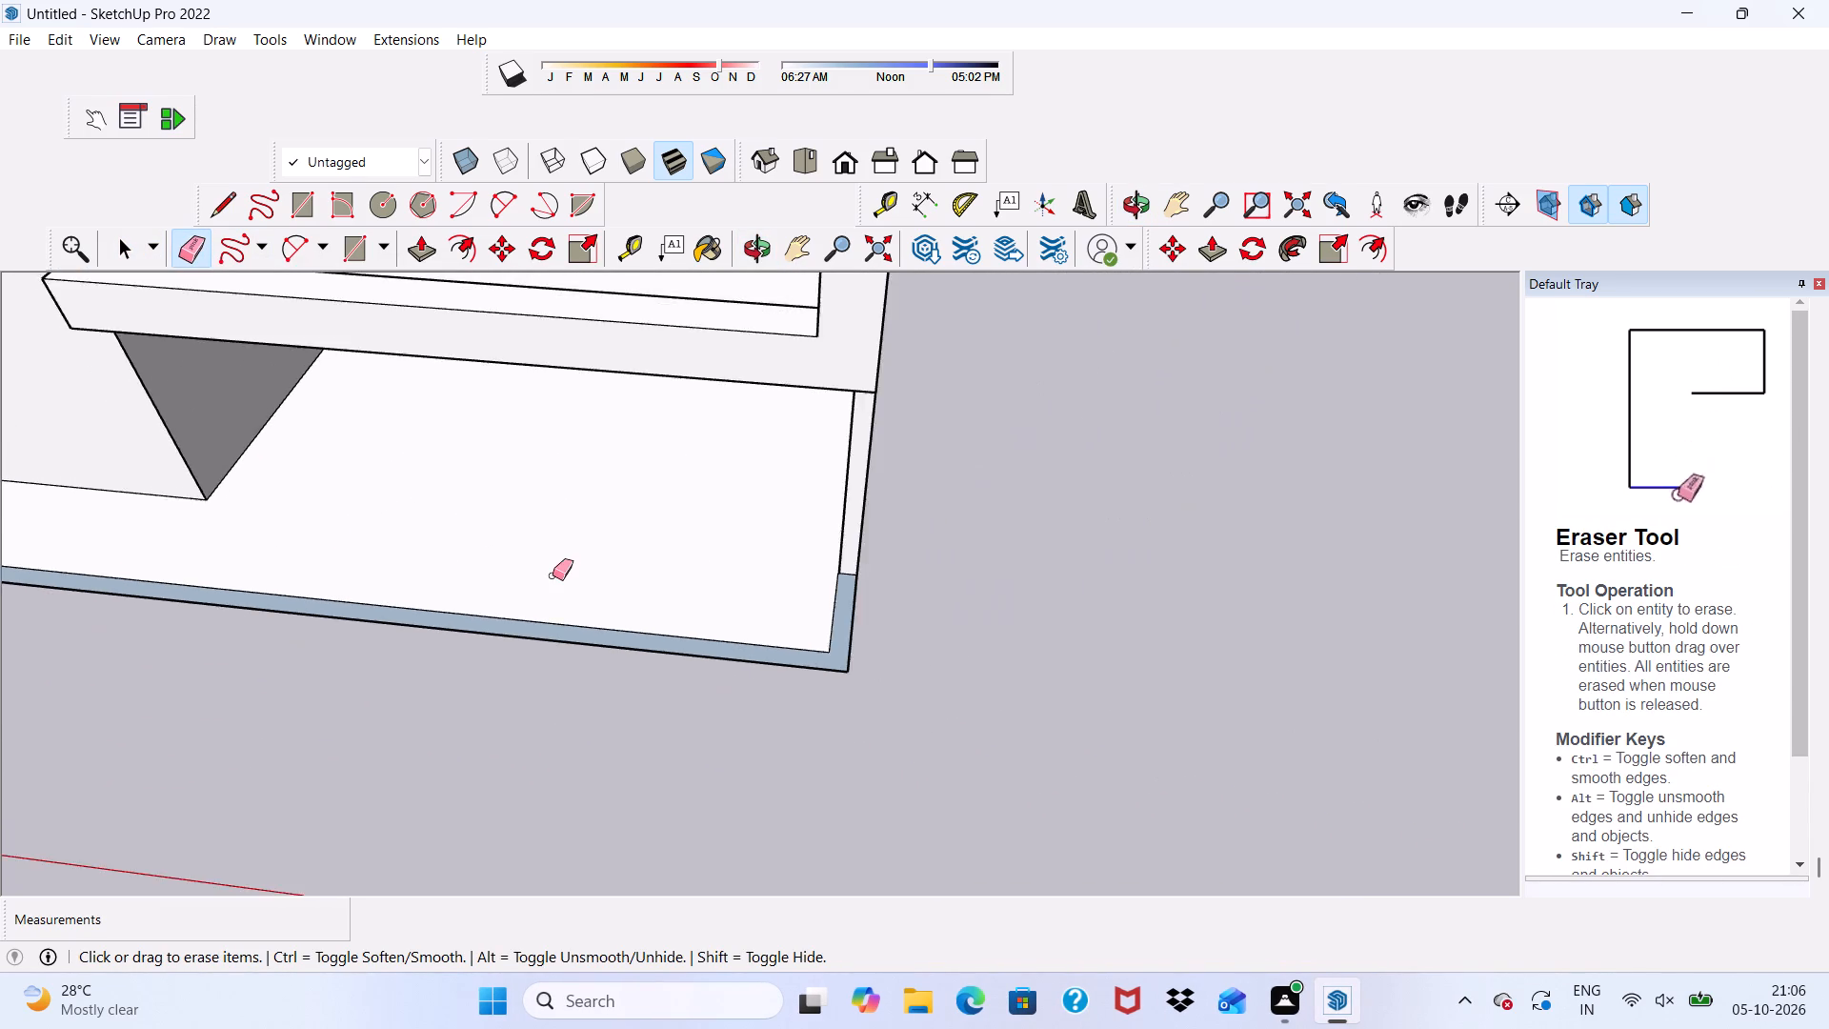
scroll(553, 575, "down", 3)
middle_click_drag(568, 598, 655, 370)
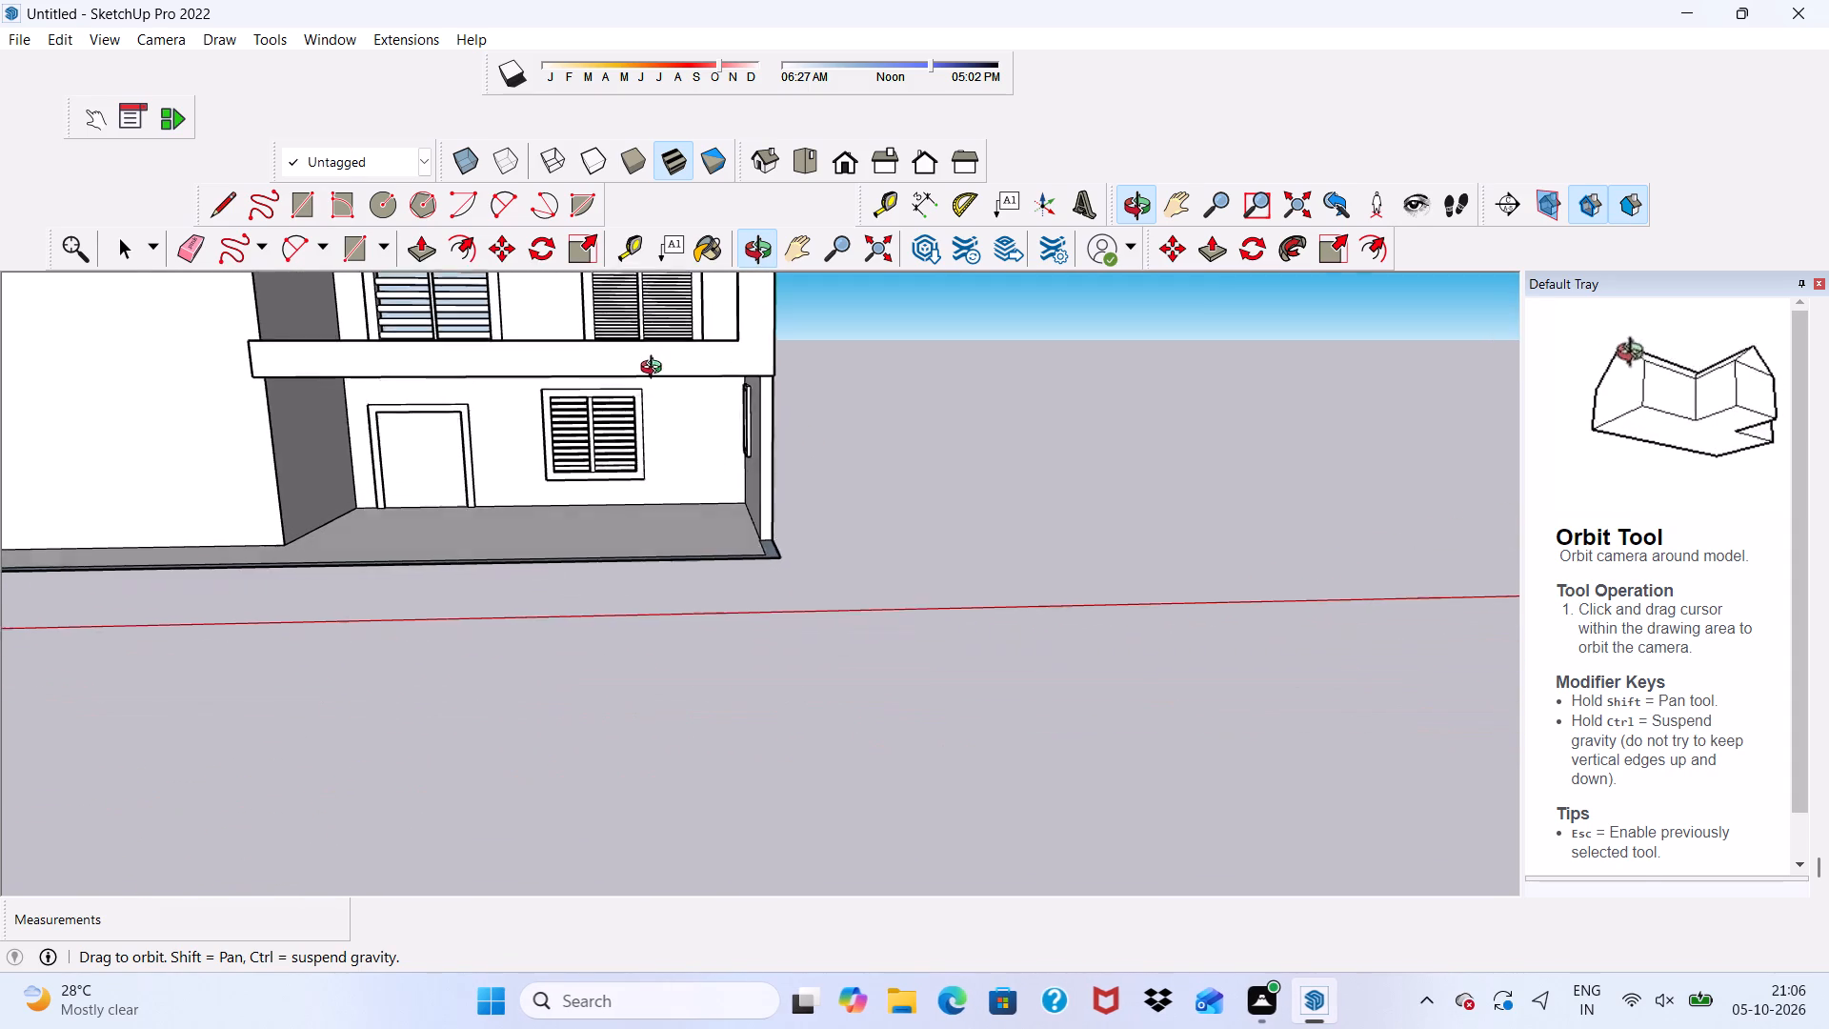
middle_click_drag(655, 370, 656, 368)
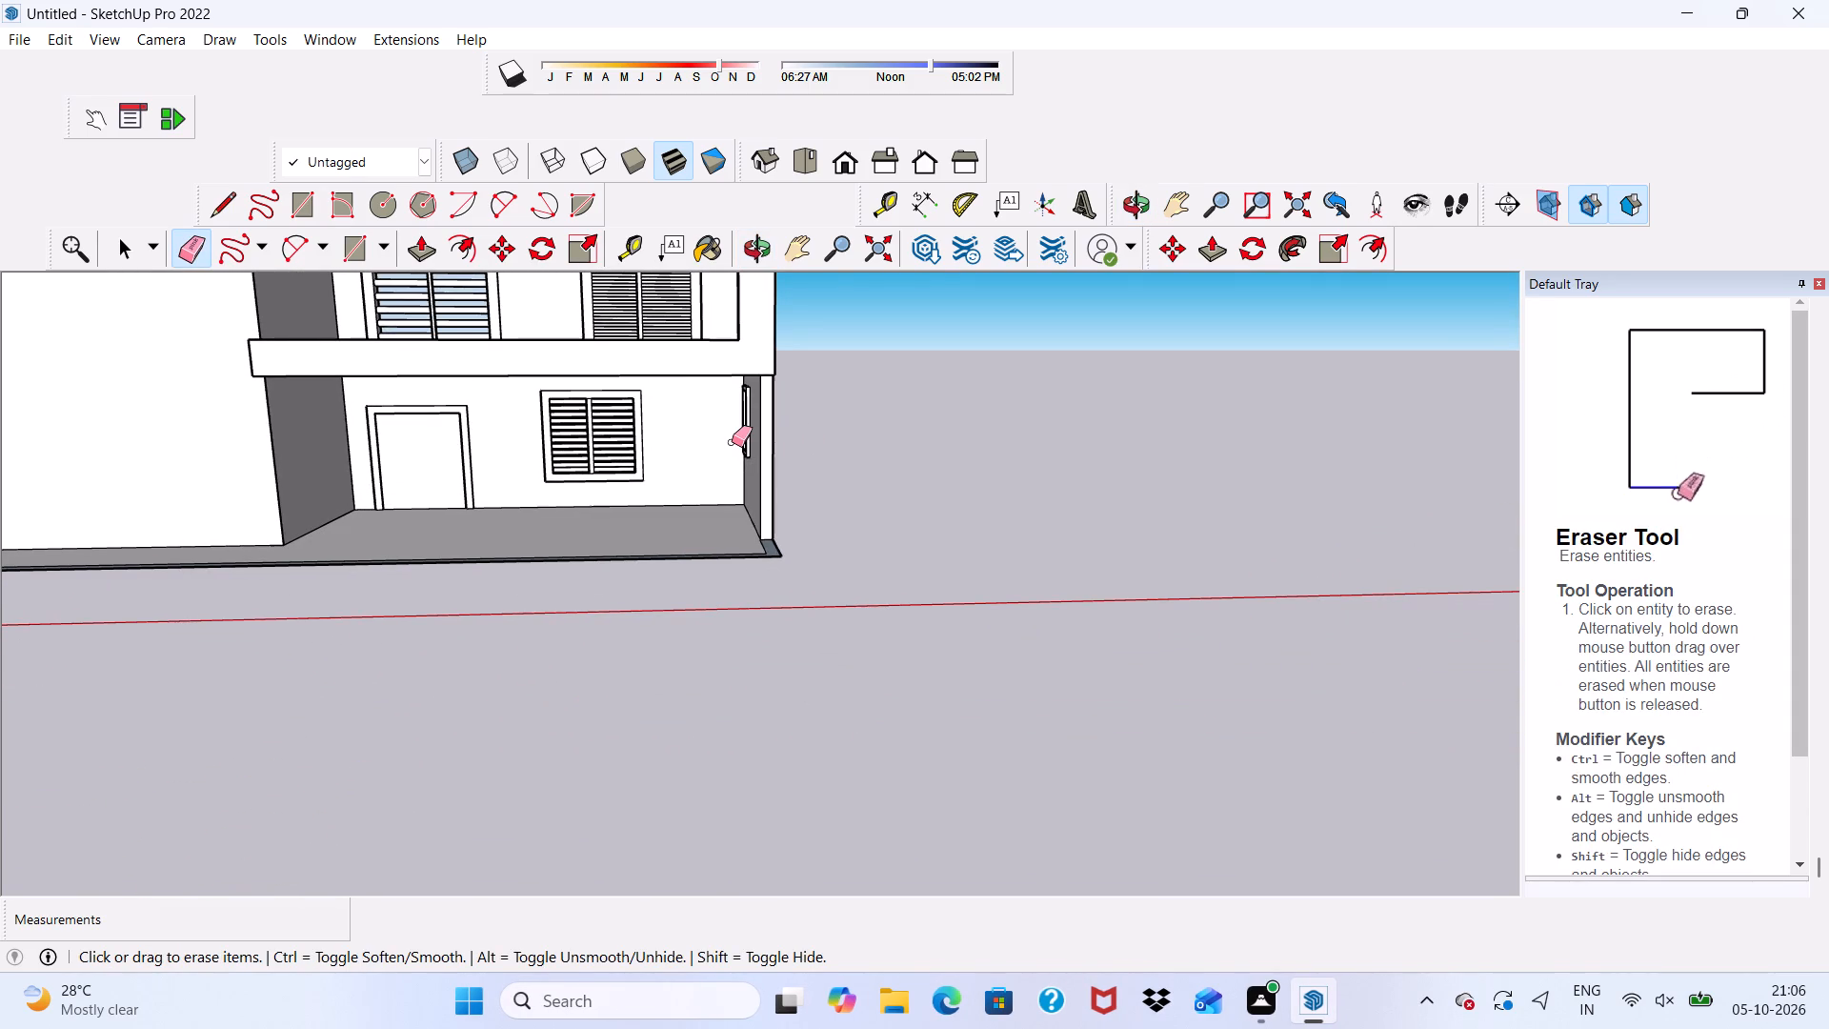
key("space")
Push/Pull the apron's border band up 4' to form a low wall along the house front.
scroll(651, 486, "down", 5)
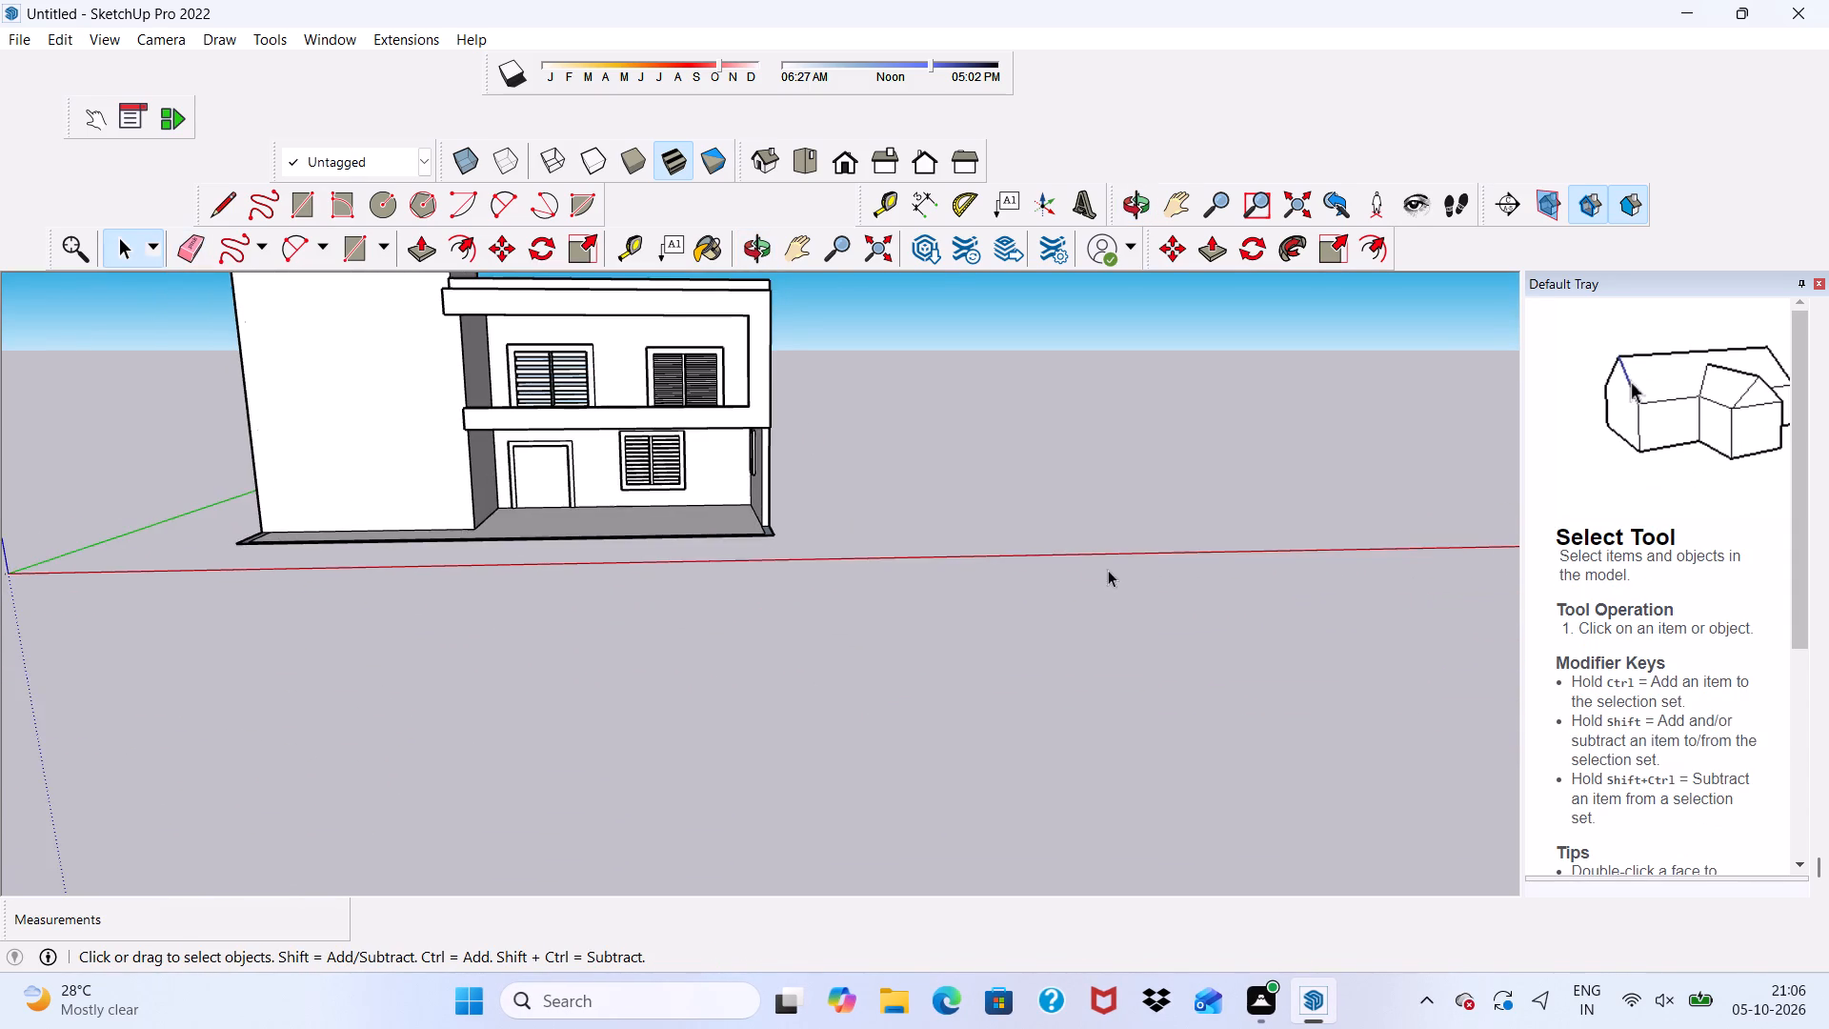
middle_click_drag(1108, 570, 1074, 708)
scroll(451, 489, "up", 14)
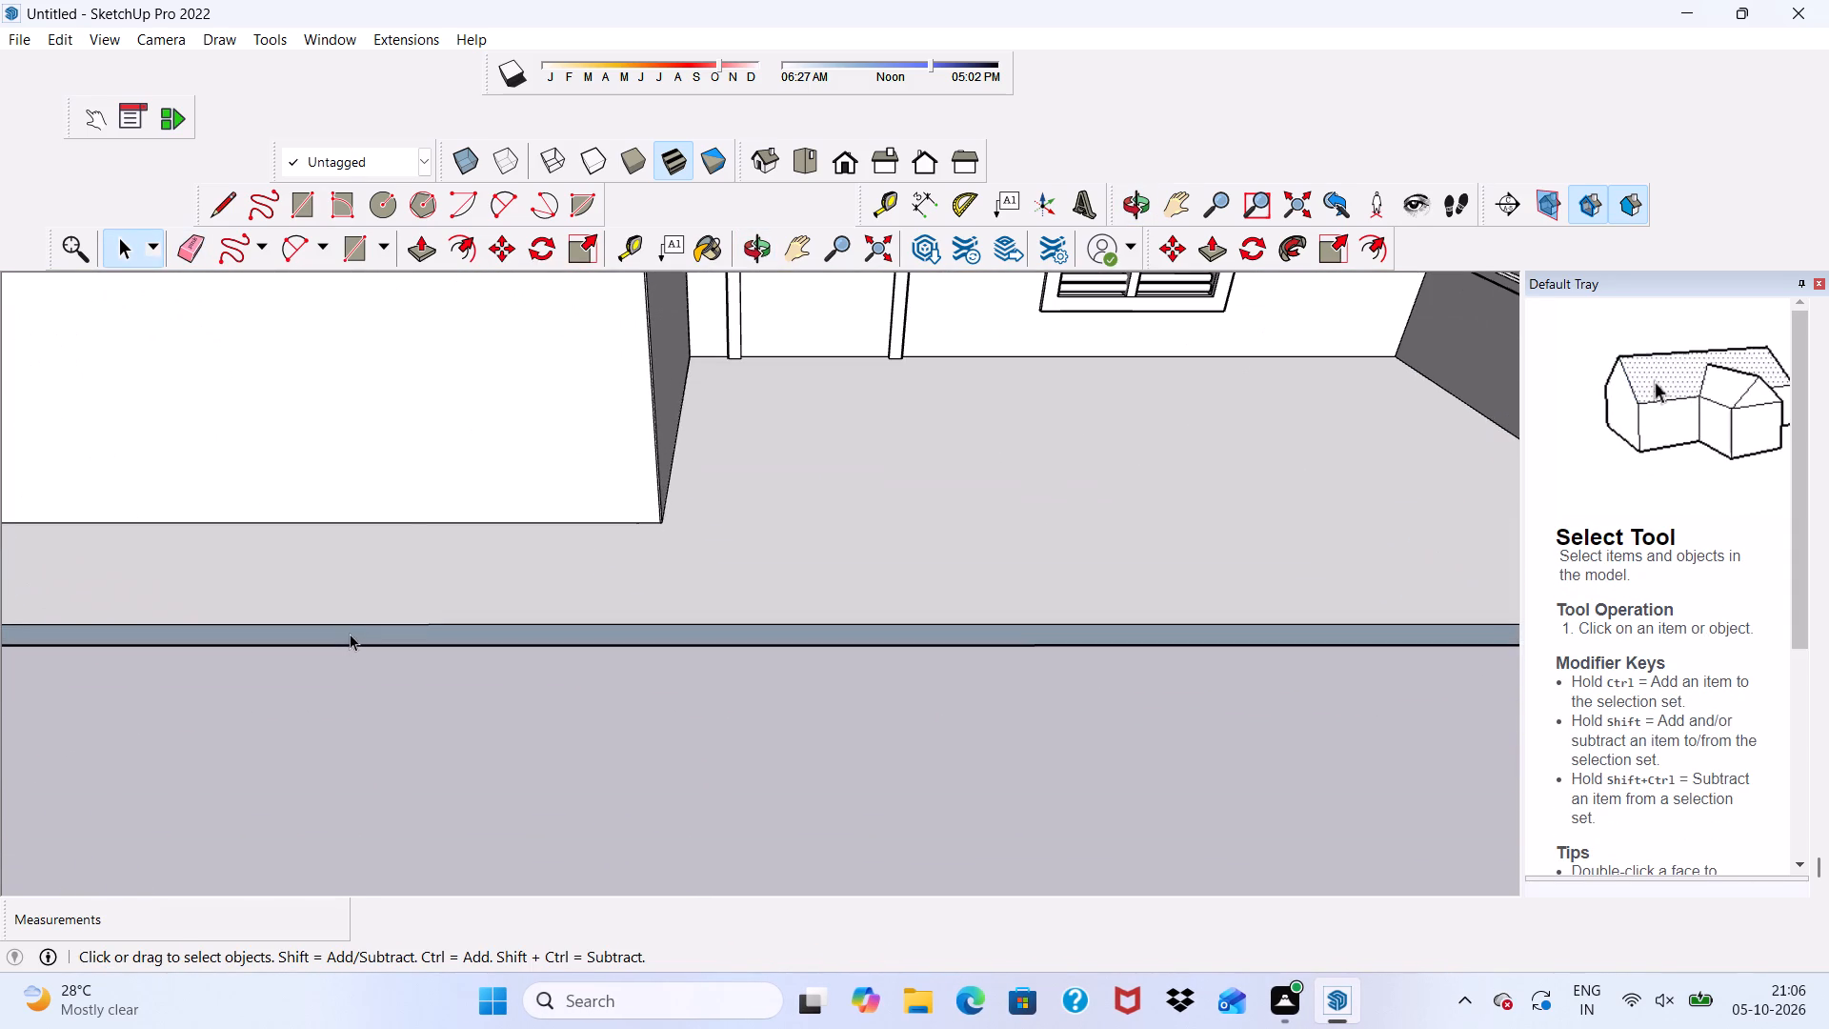
left_click(350, 634)
left_click(412, 244)
scroll(372, 593, "up", 1)
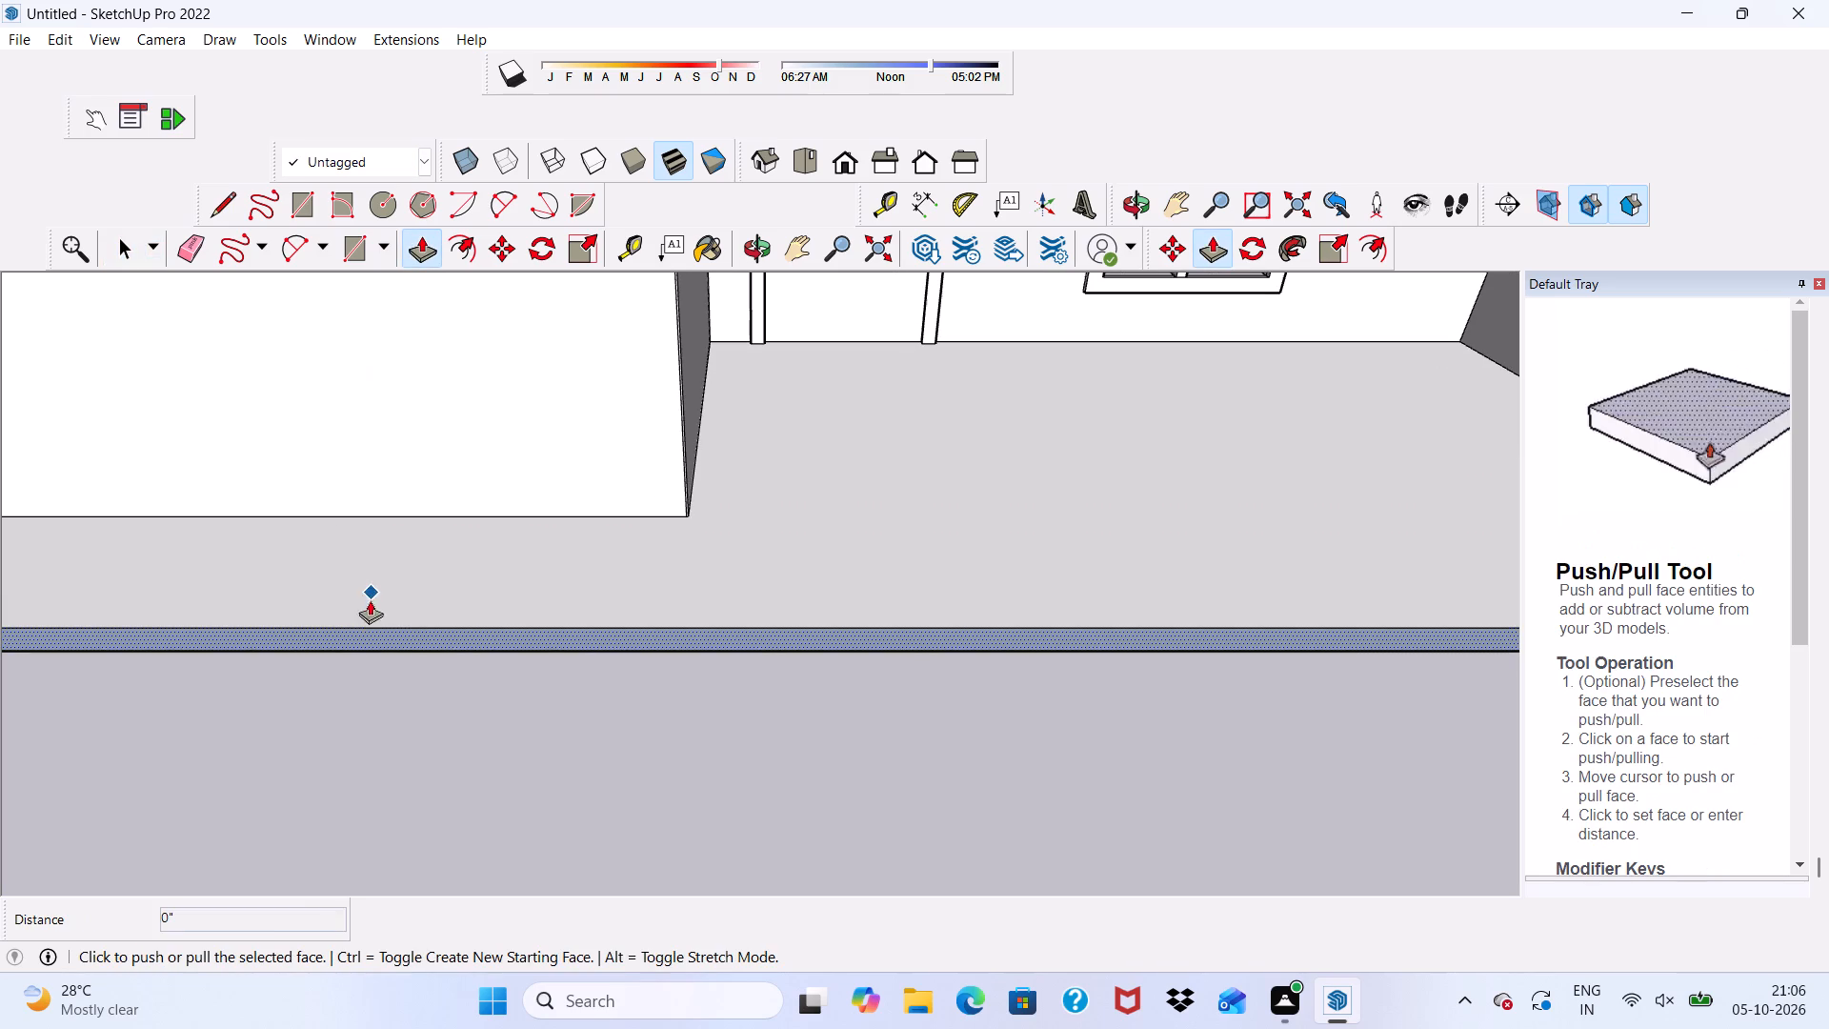
left_click(368, 622)
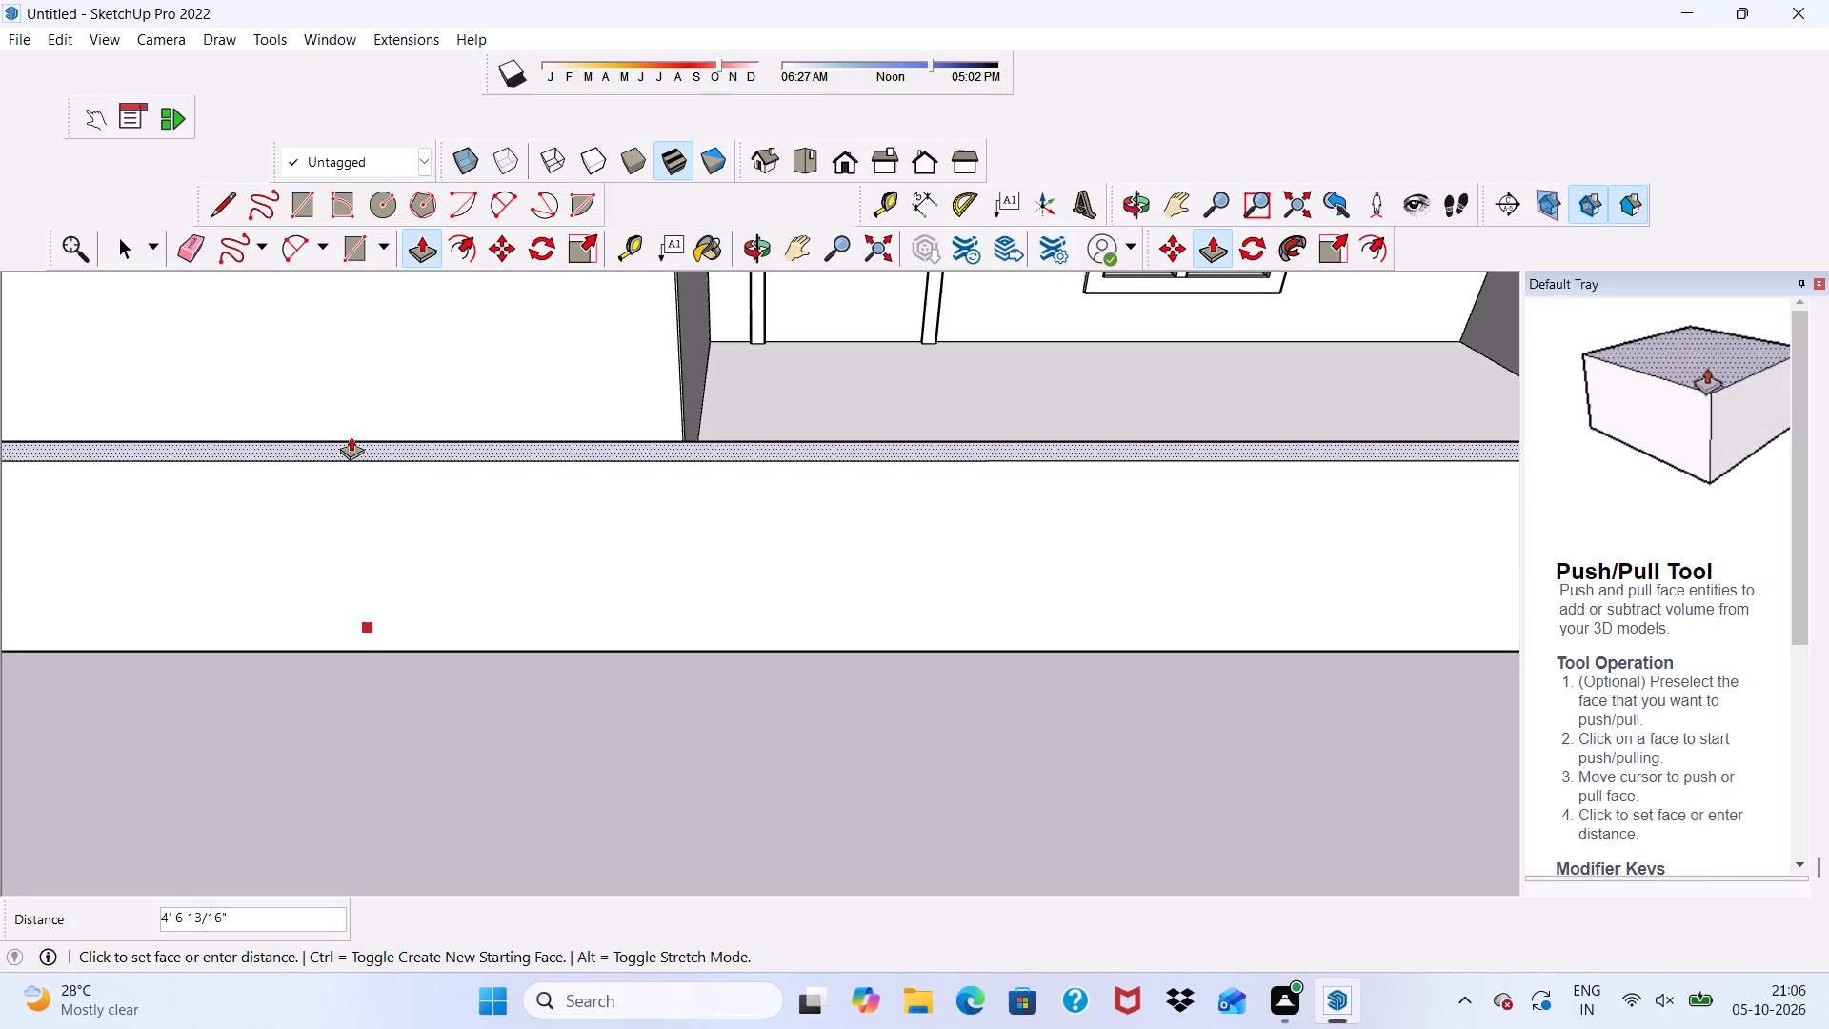
type("4'")
key("Return")
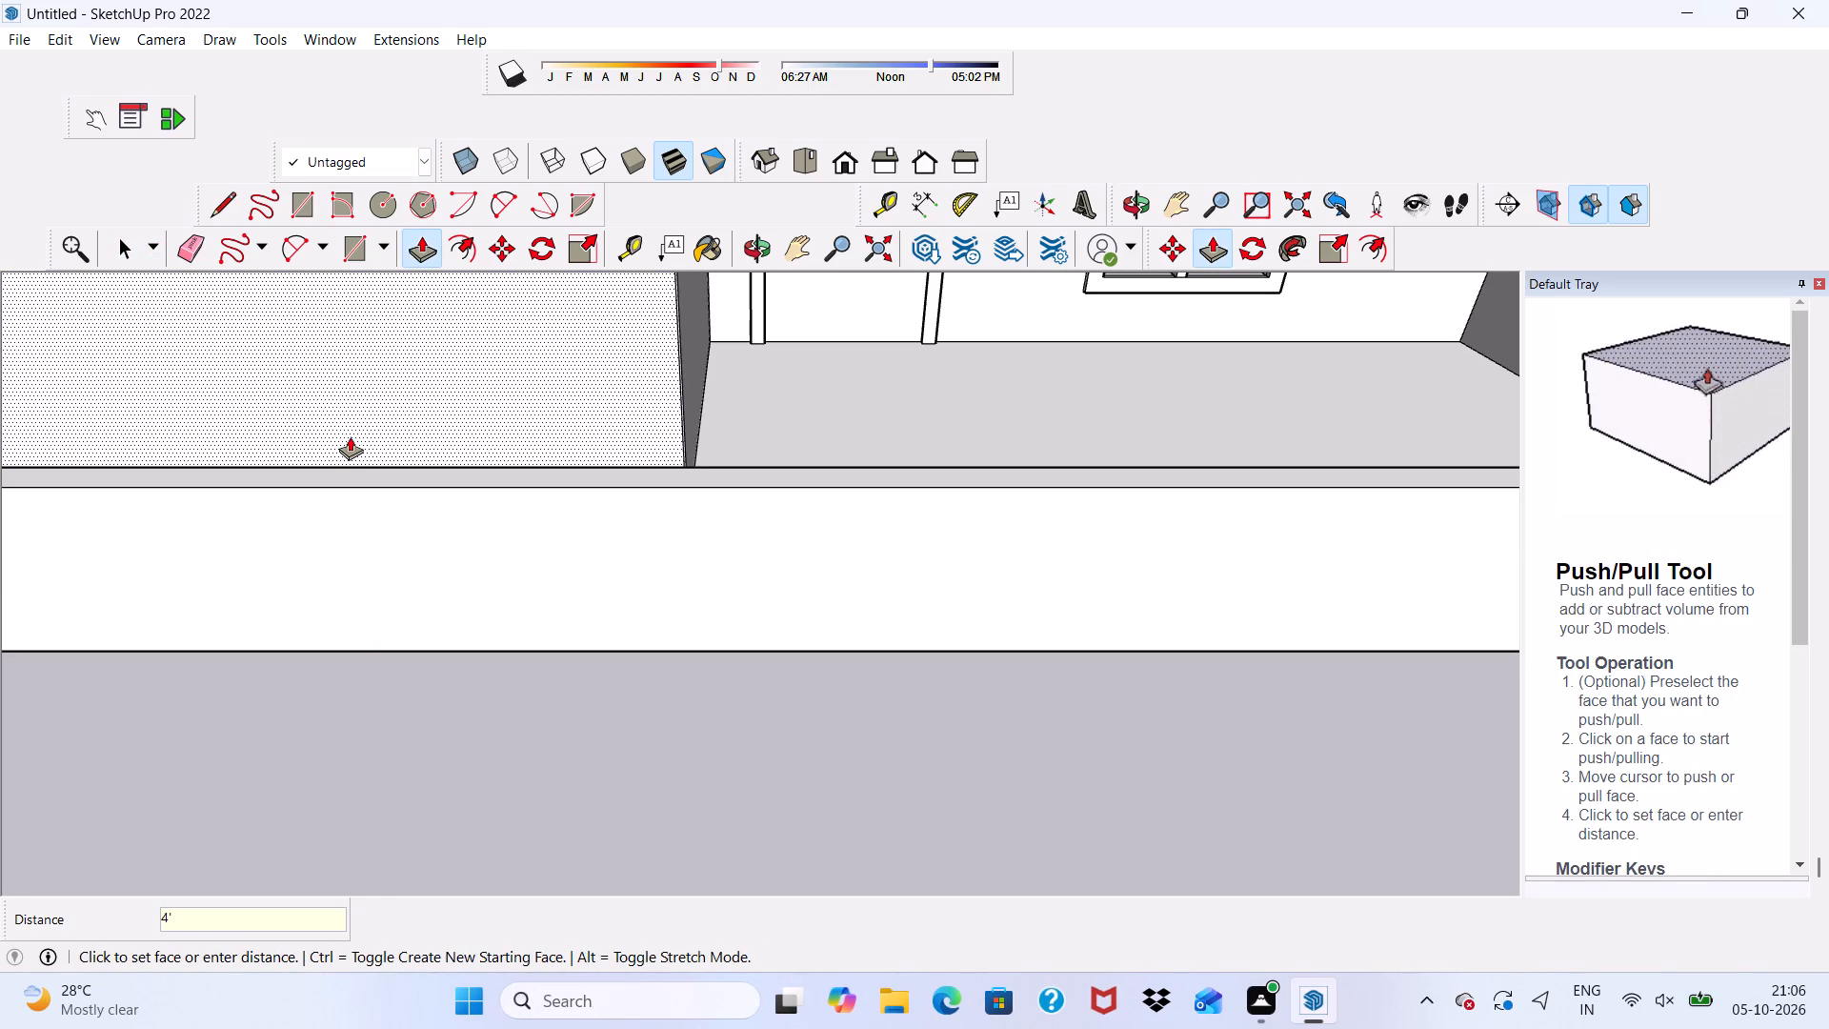
key("BackSpace")
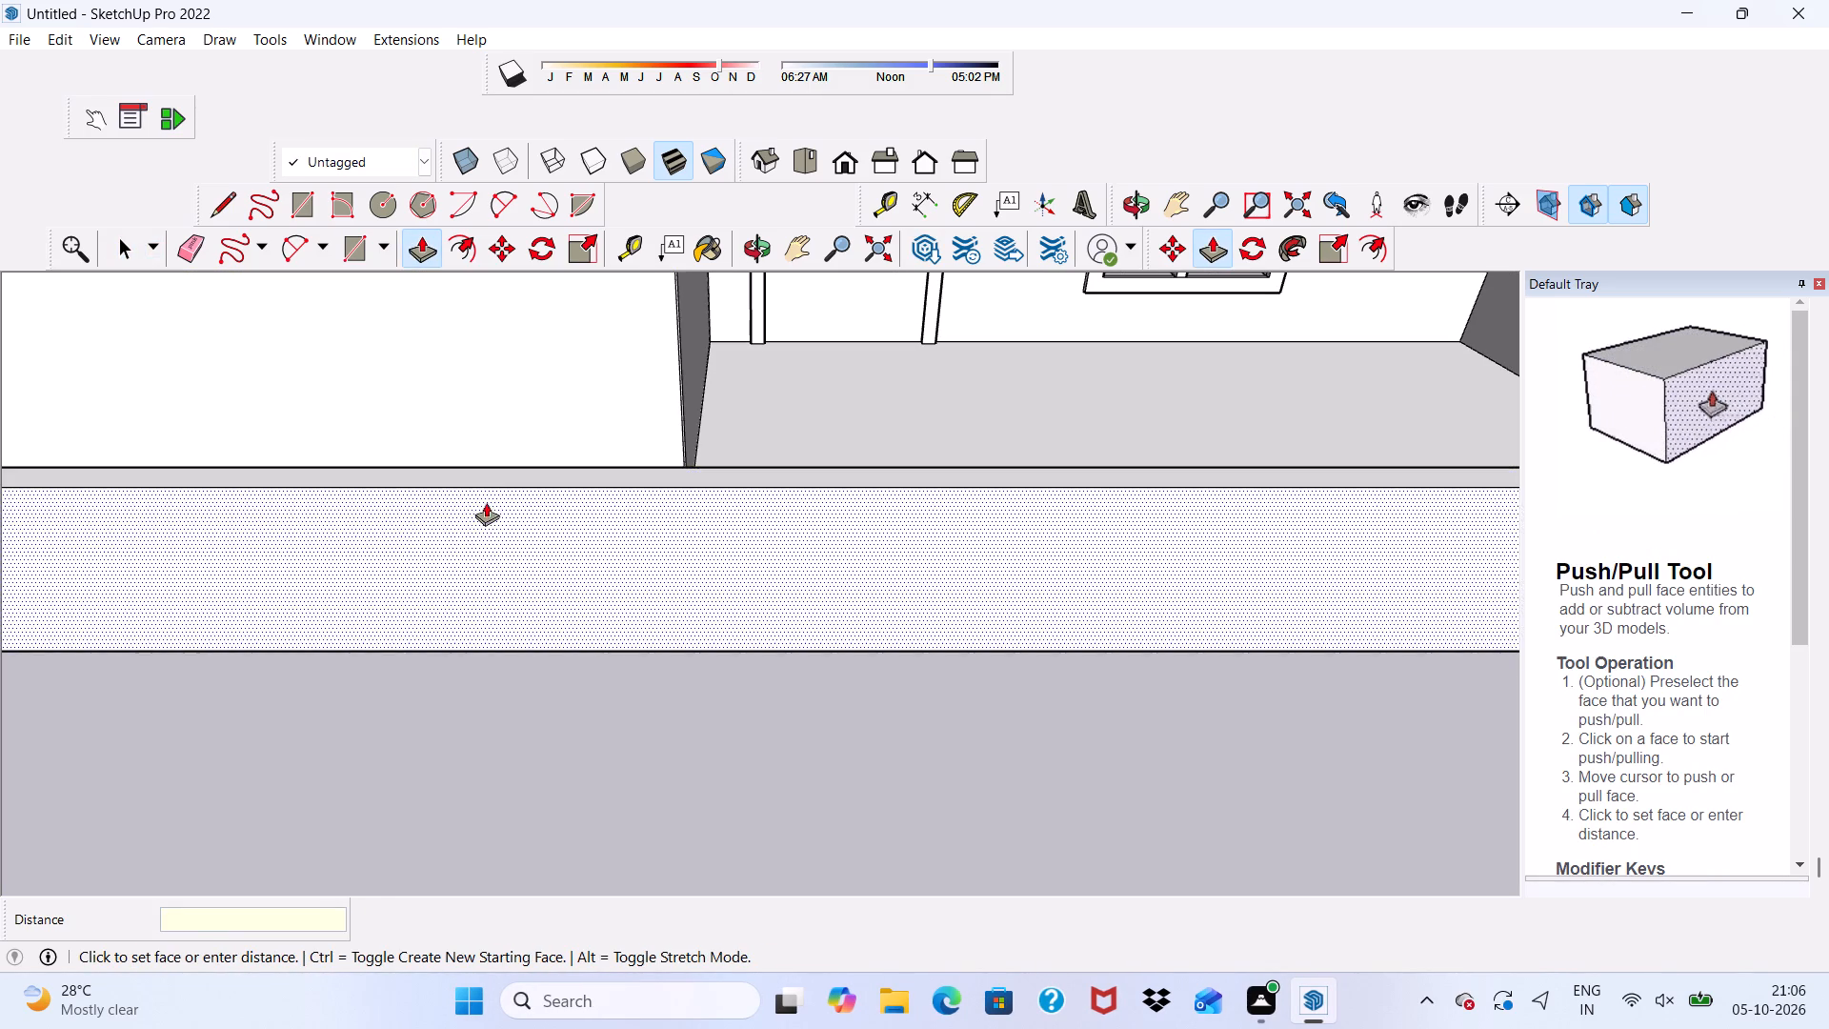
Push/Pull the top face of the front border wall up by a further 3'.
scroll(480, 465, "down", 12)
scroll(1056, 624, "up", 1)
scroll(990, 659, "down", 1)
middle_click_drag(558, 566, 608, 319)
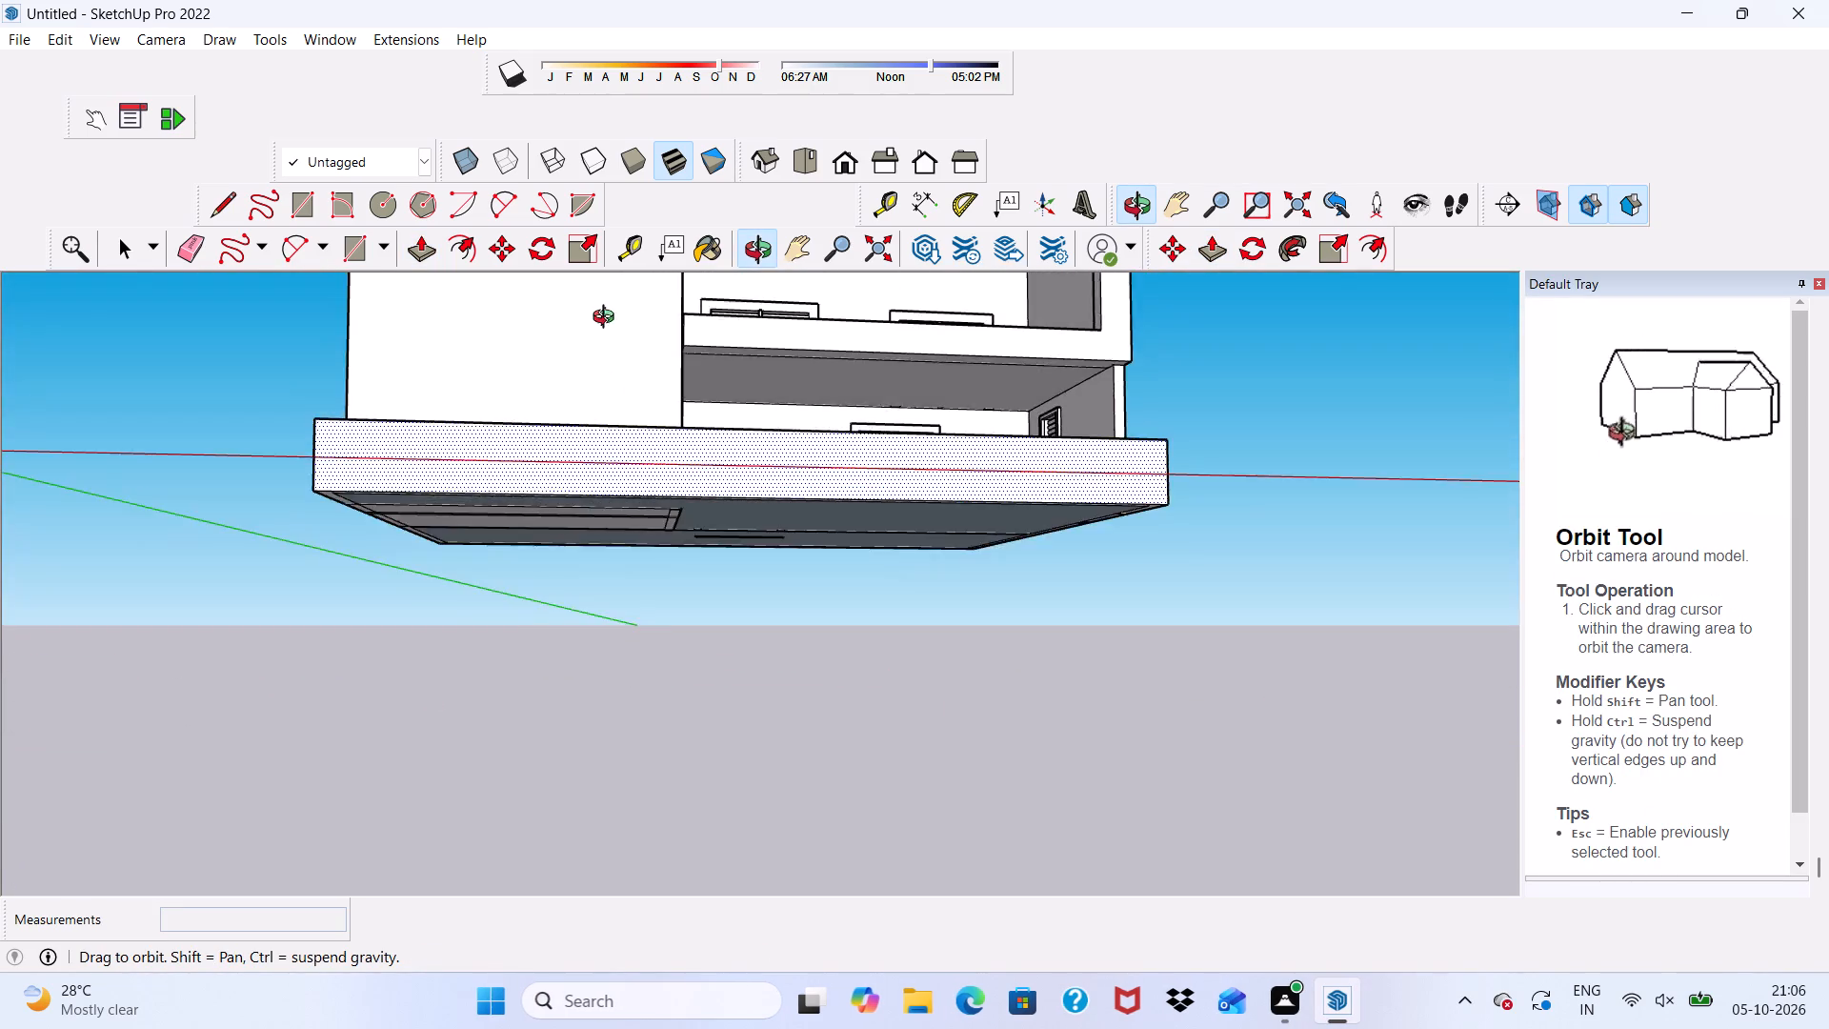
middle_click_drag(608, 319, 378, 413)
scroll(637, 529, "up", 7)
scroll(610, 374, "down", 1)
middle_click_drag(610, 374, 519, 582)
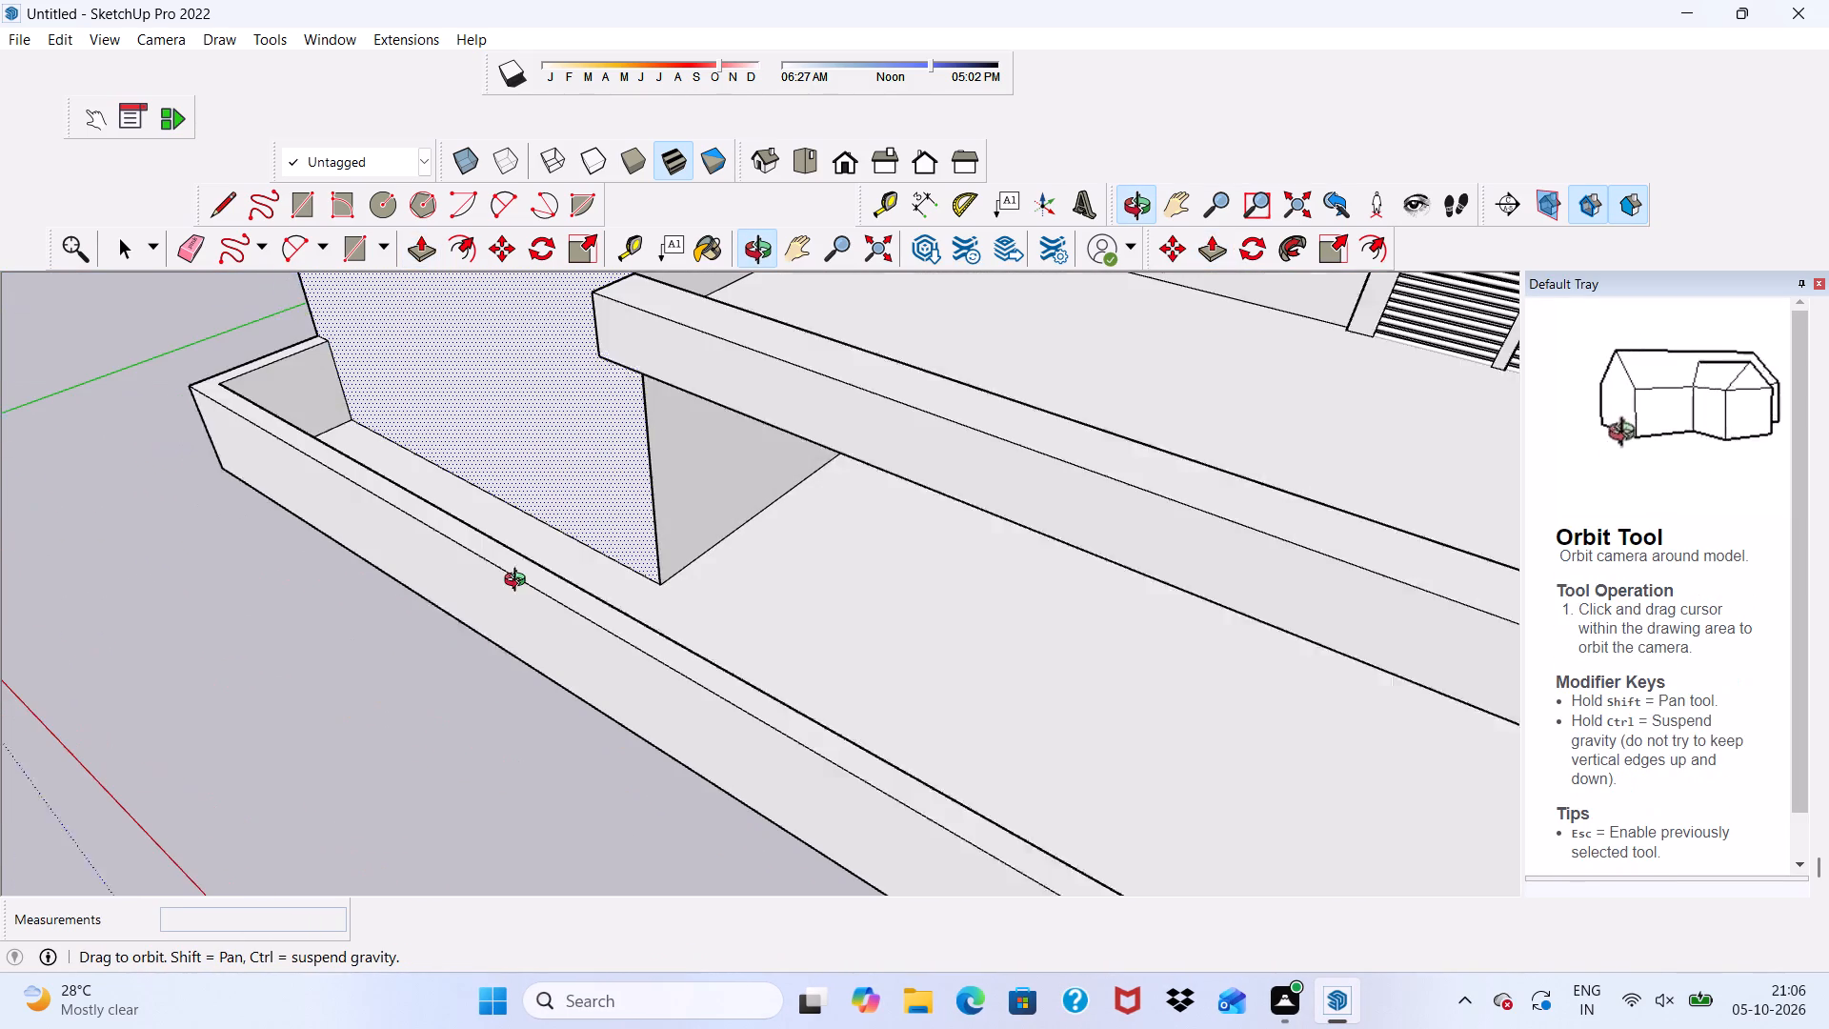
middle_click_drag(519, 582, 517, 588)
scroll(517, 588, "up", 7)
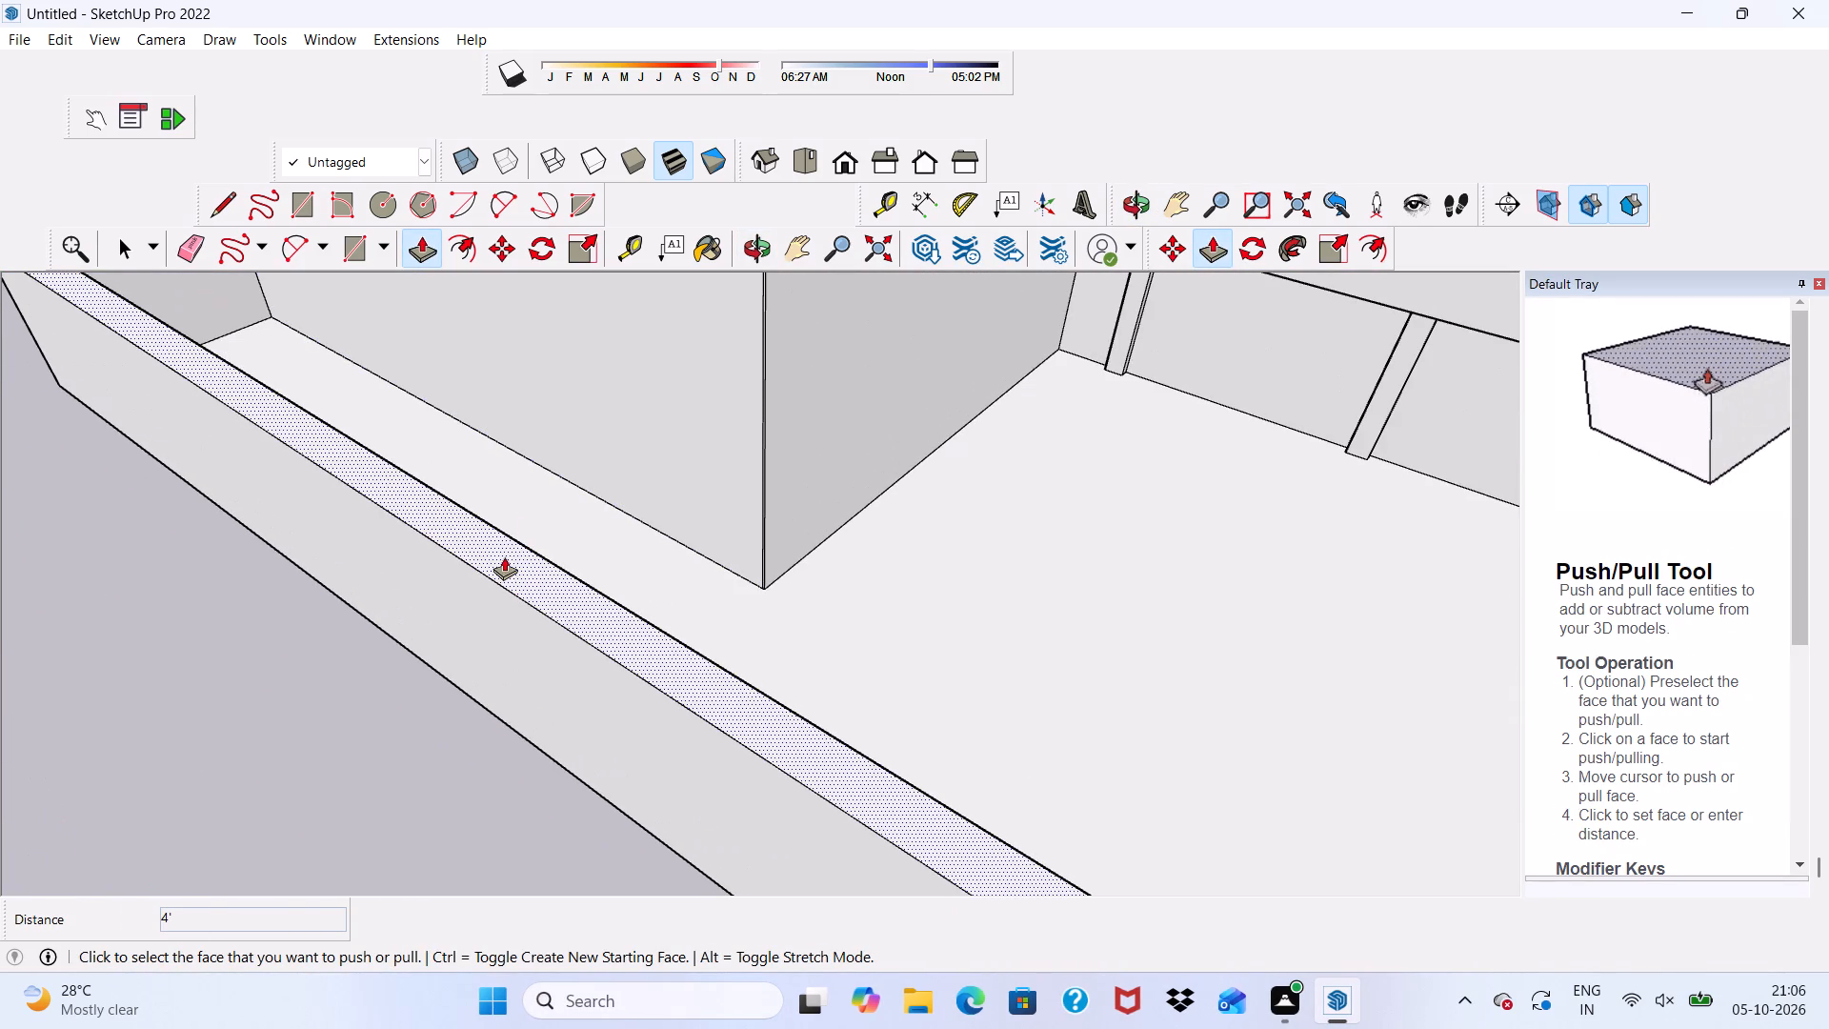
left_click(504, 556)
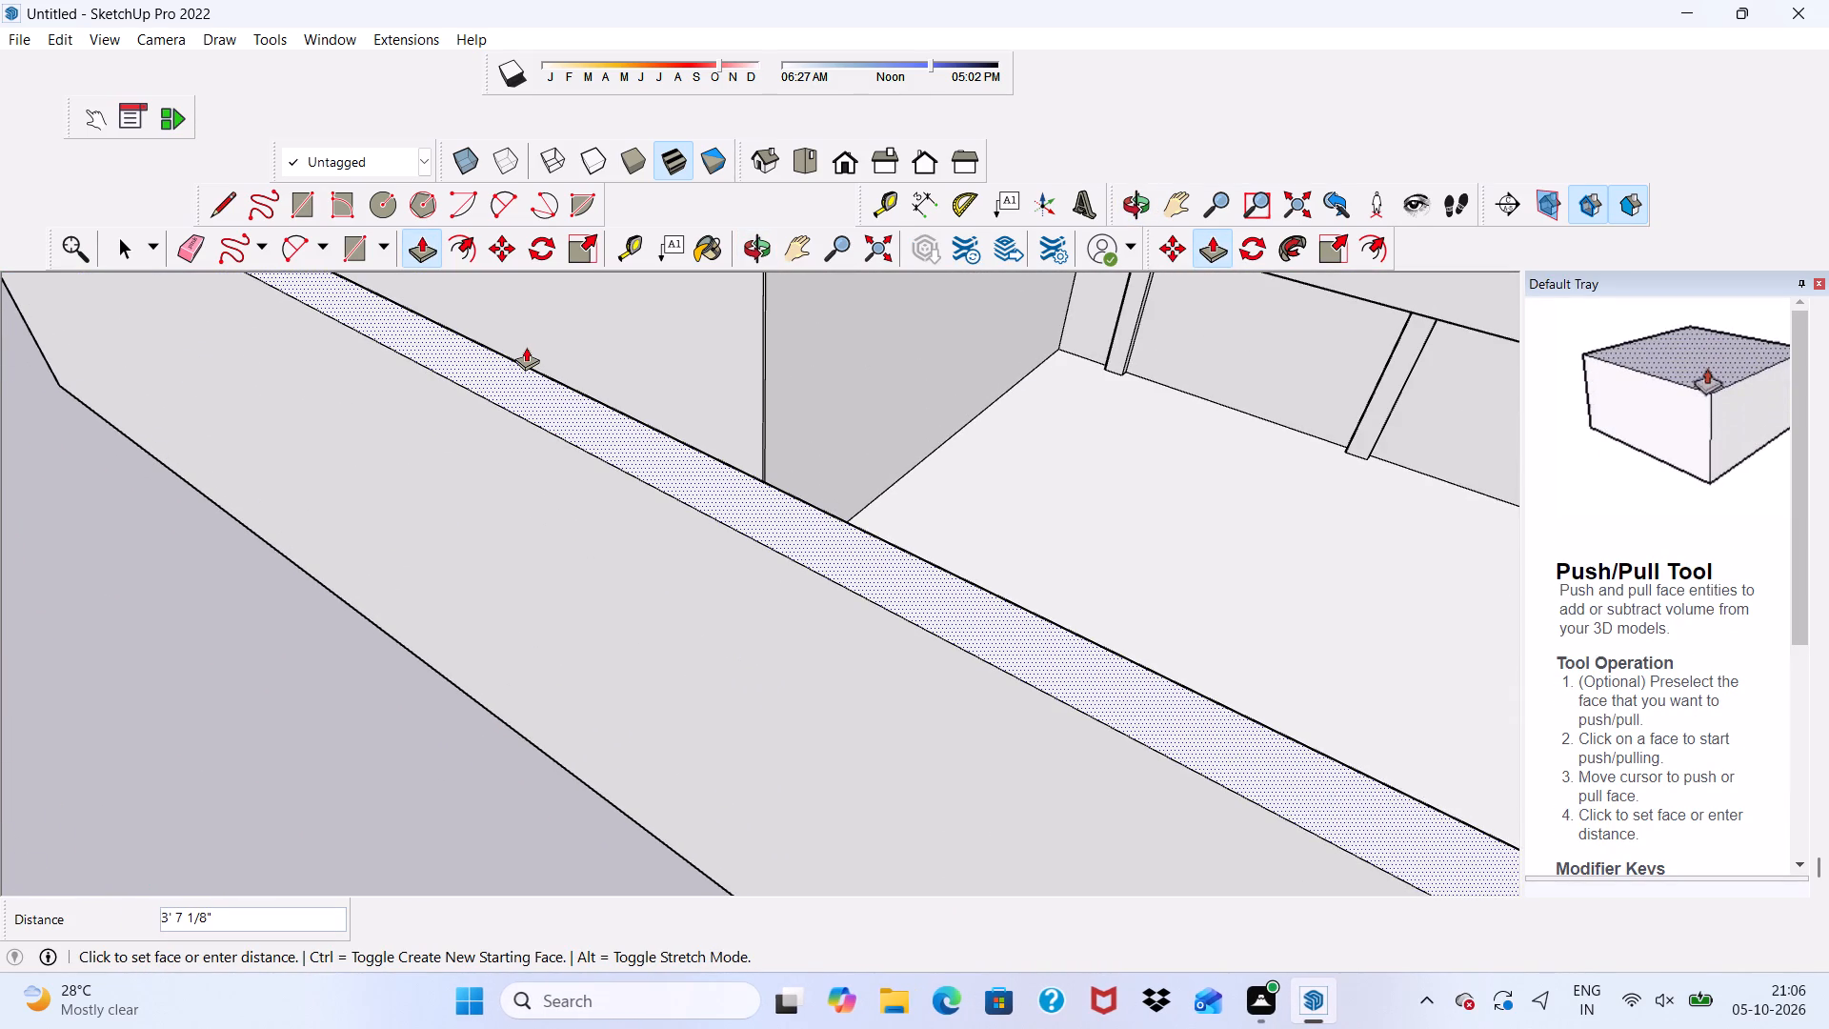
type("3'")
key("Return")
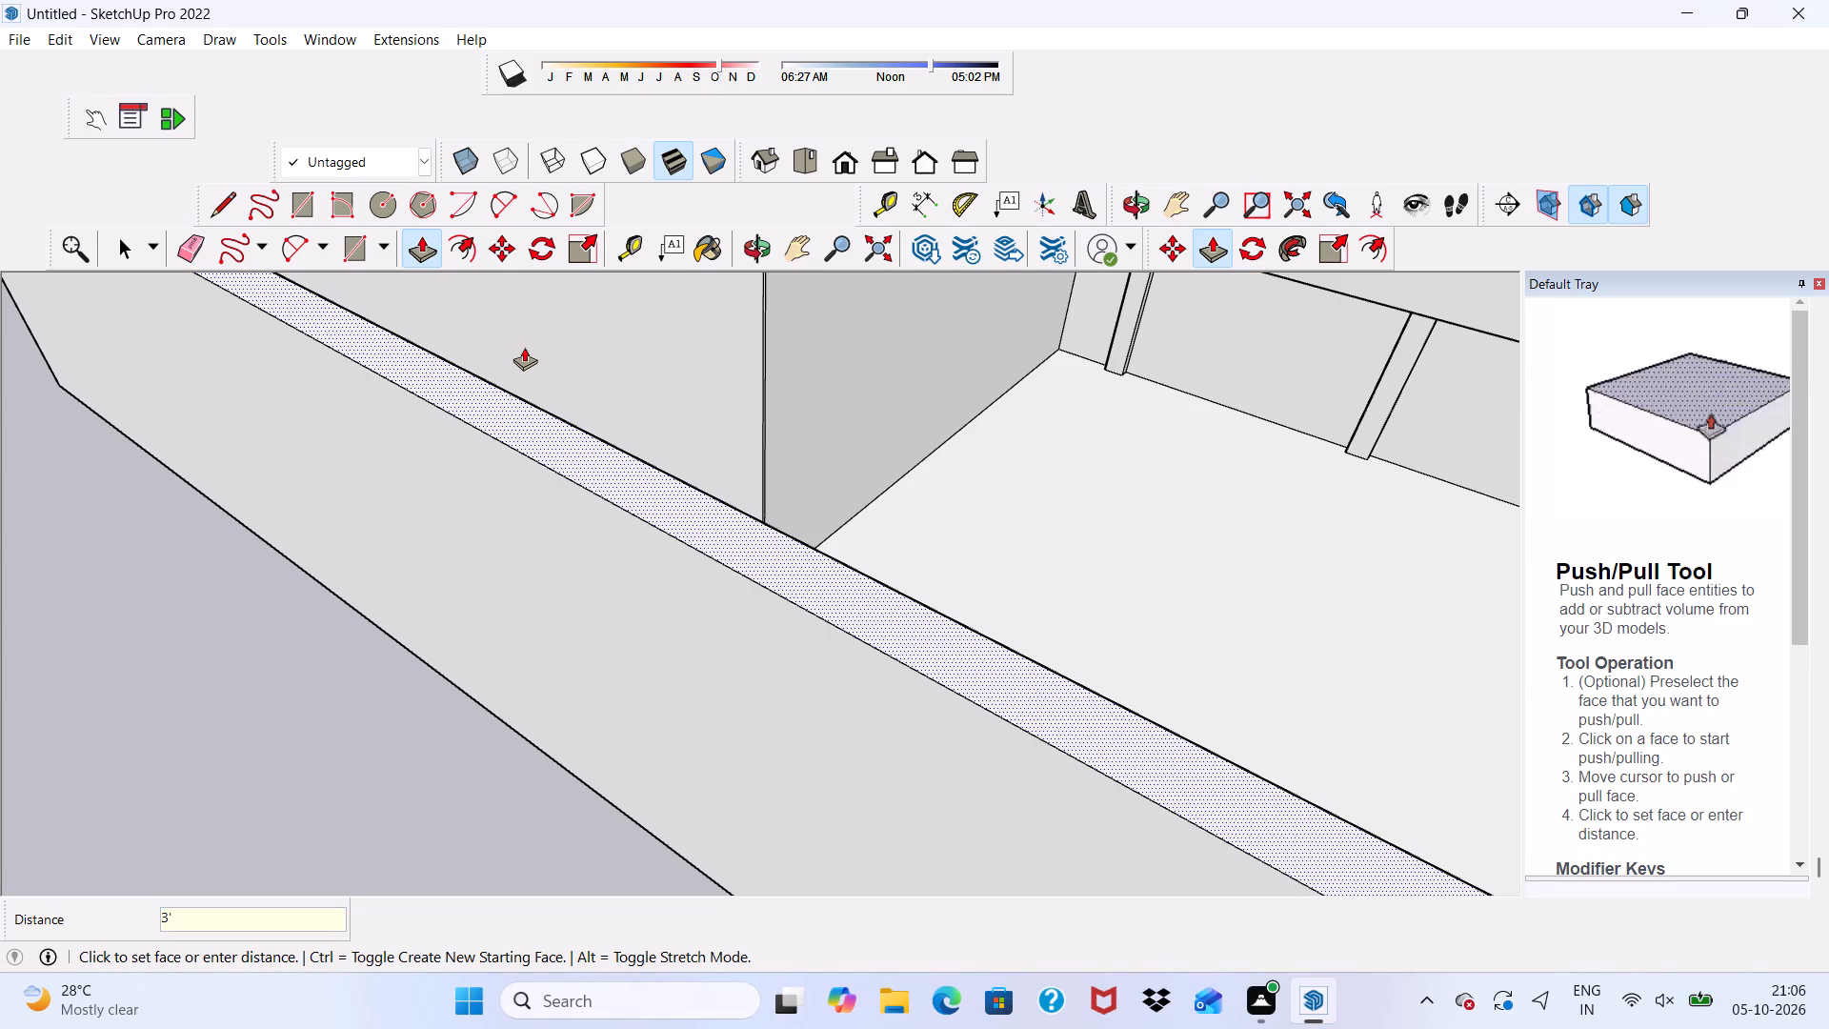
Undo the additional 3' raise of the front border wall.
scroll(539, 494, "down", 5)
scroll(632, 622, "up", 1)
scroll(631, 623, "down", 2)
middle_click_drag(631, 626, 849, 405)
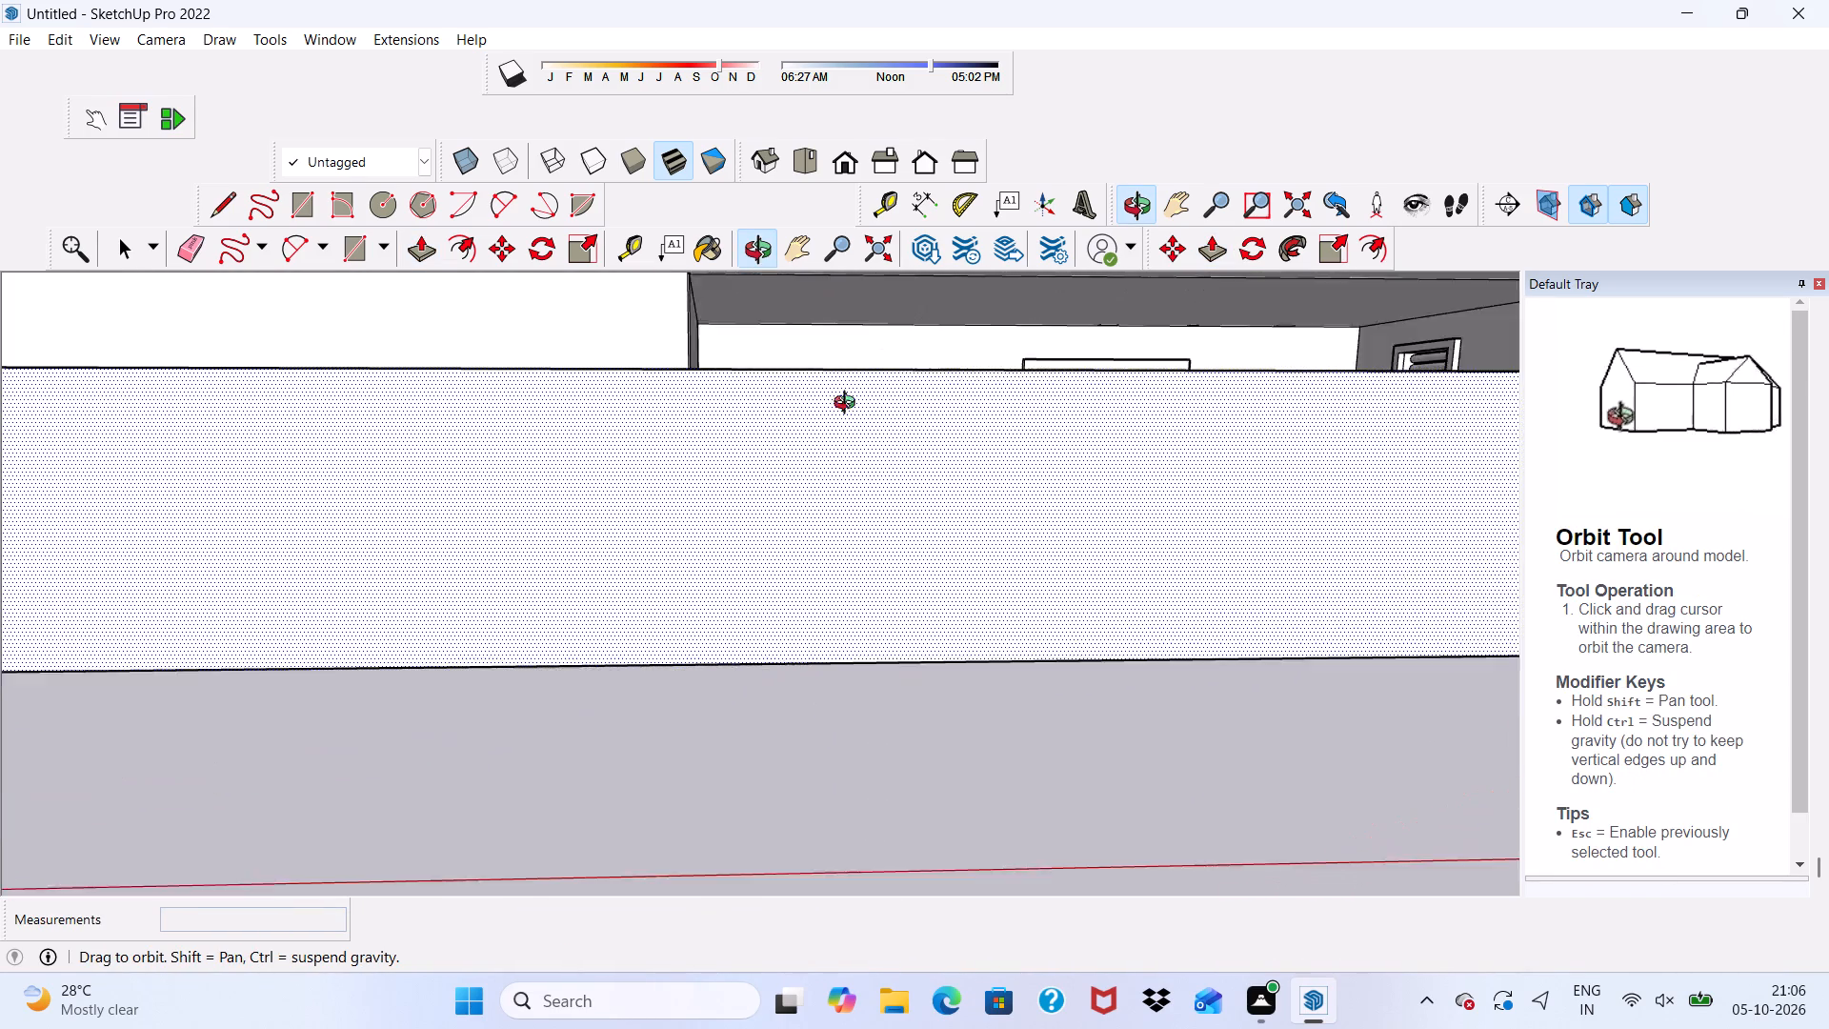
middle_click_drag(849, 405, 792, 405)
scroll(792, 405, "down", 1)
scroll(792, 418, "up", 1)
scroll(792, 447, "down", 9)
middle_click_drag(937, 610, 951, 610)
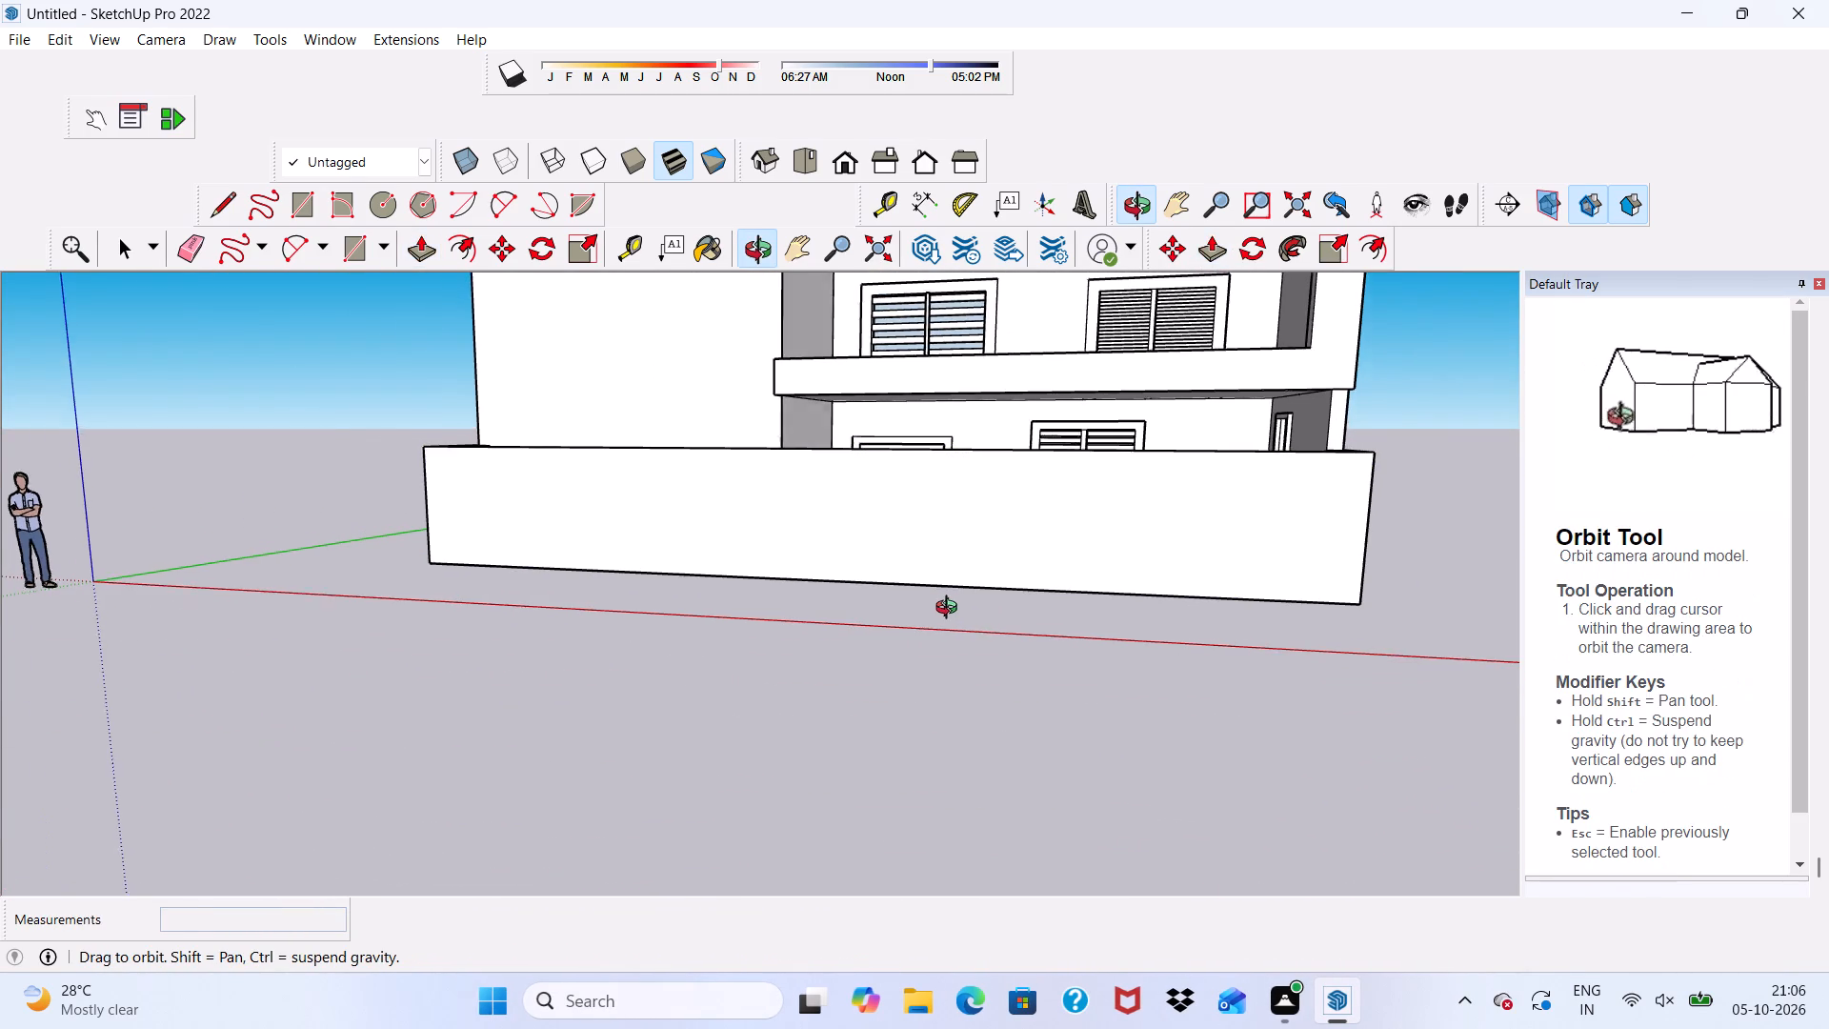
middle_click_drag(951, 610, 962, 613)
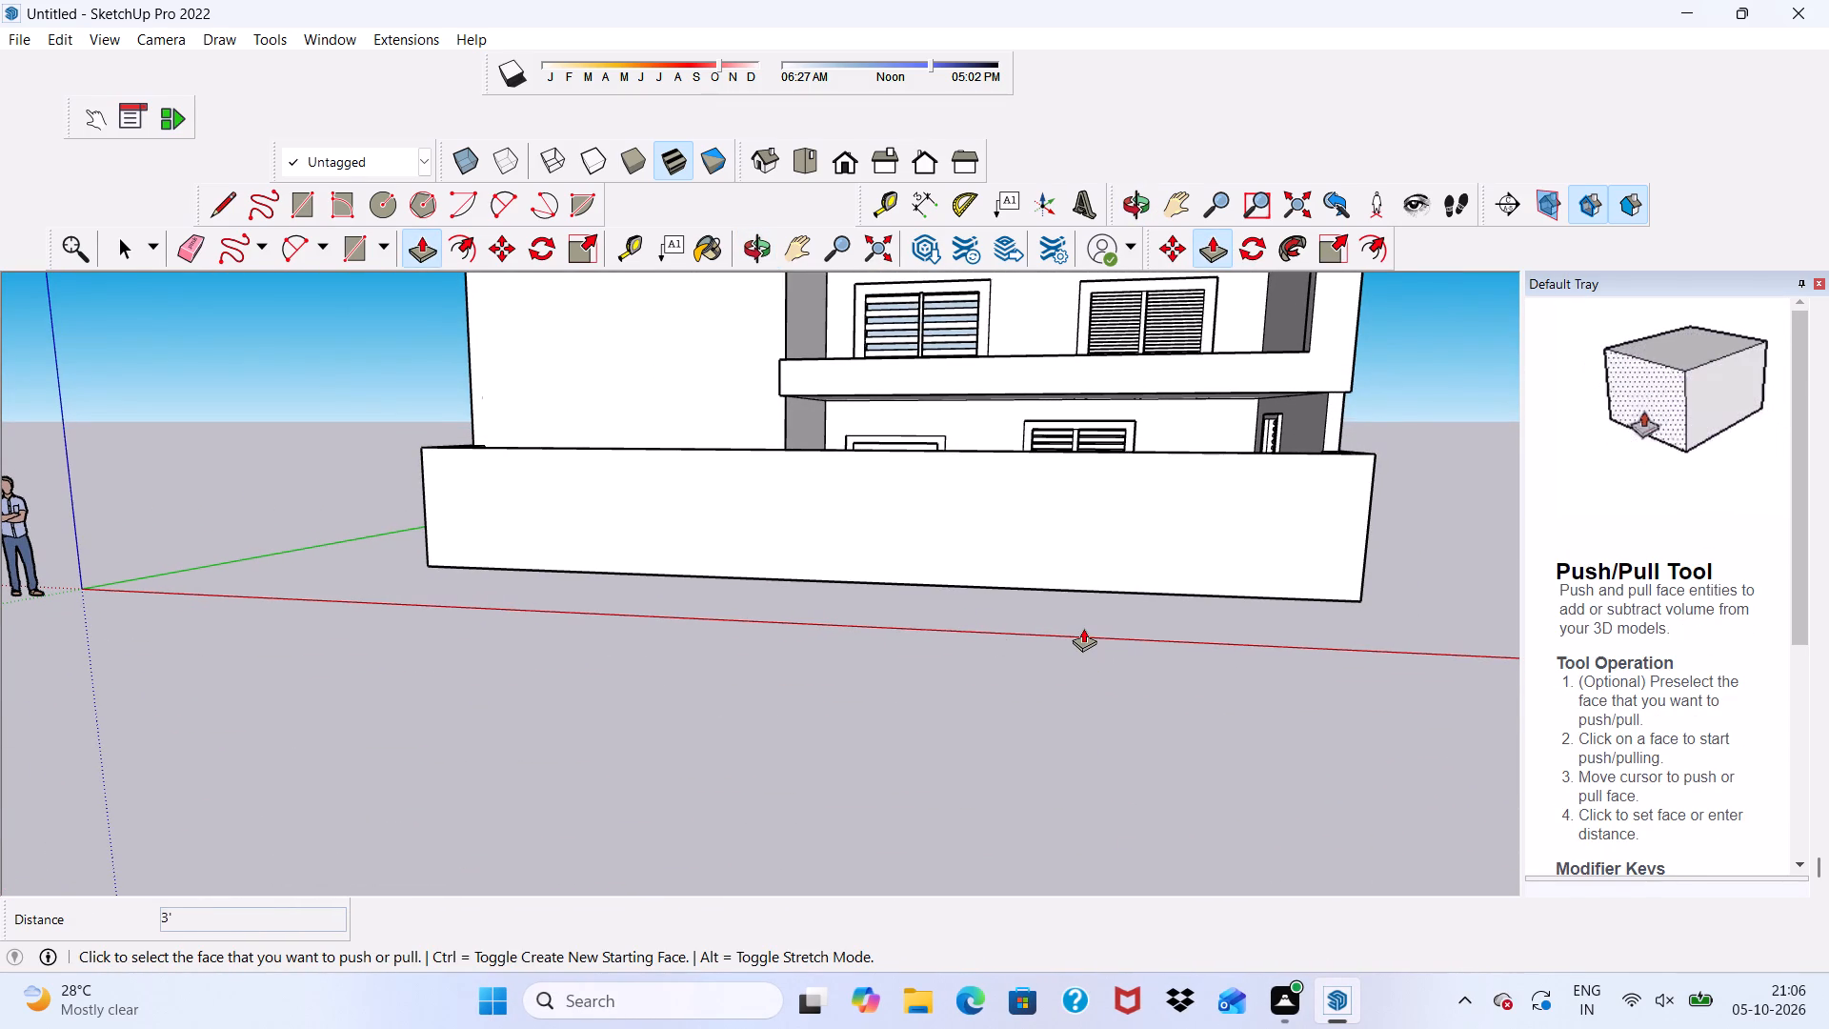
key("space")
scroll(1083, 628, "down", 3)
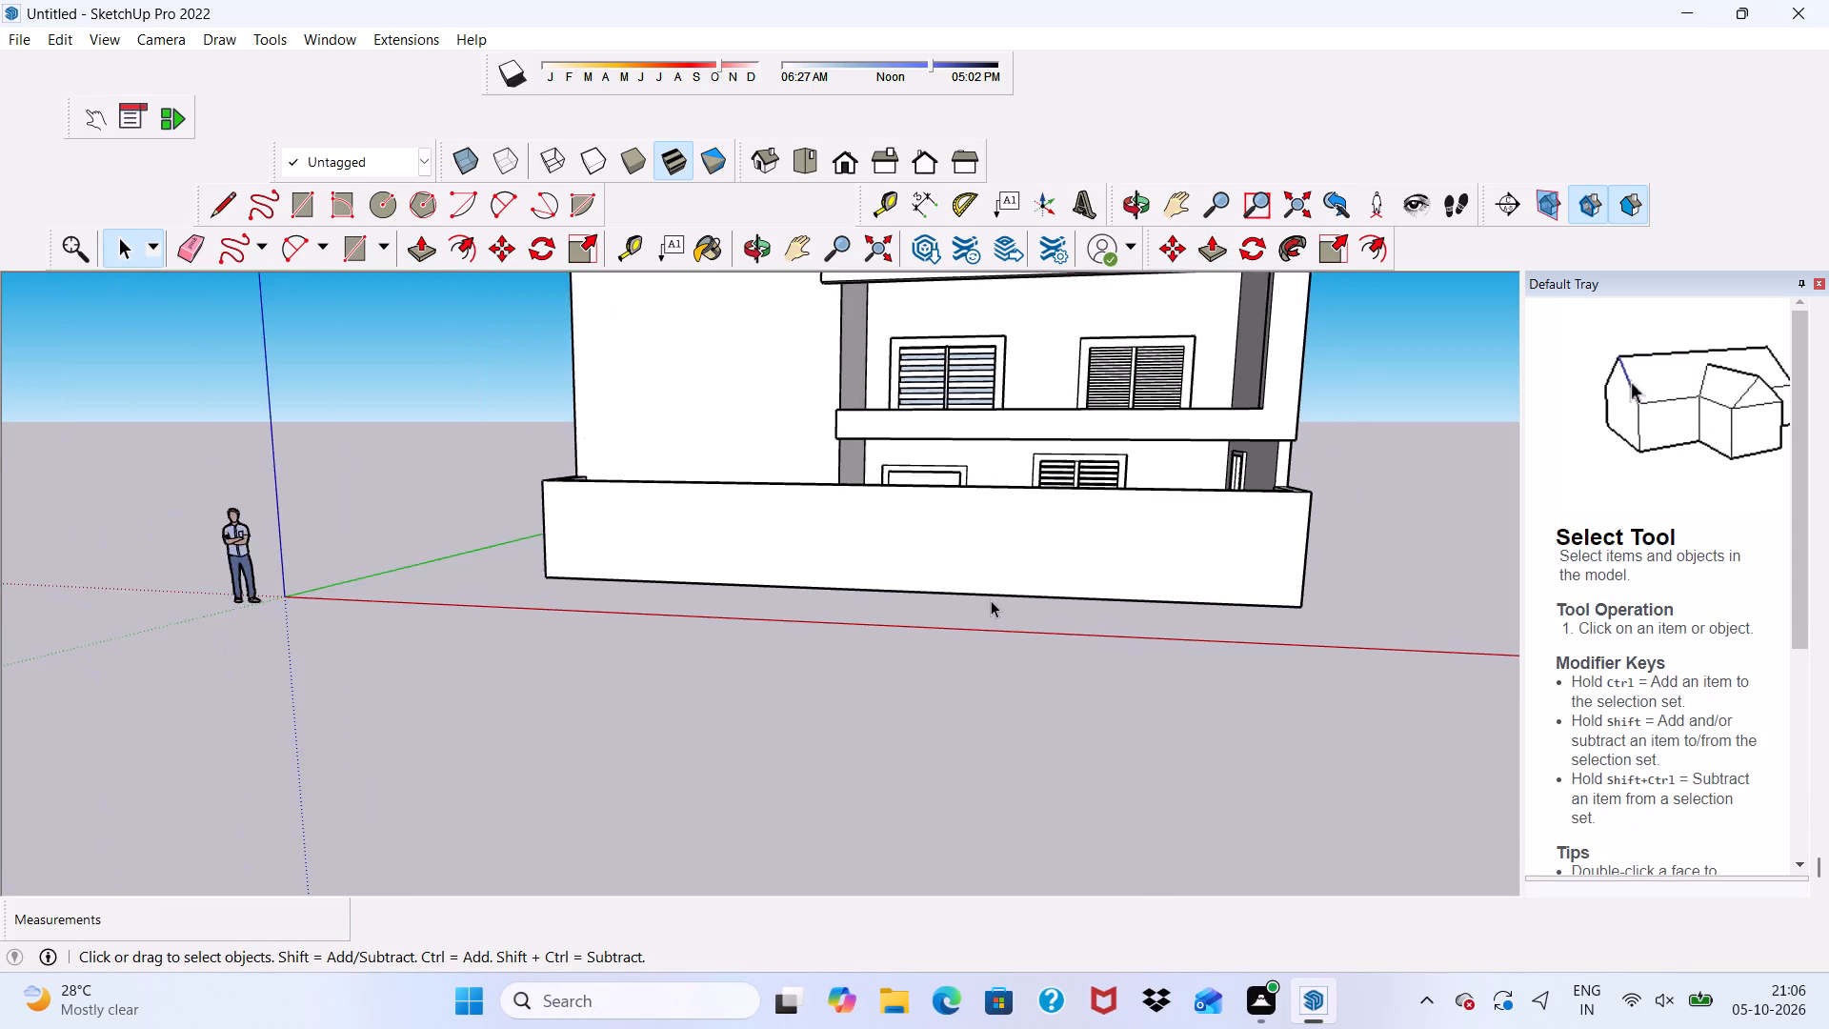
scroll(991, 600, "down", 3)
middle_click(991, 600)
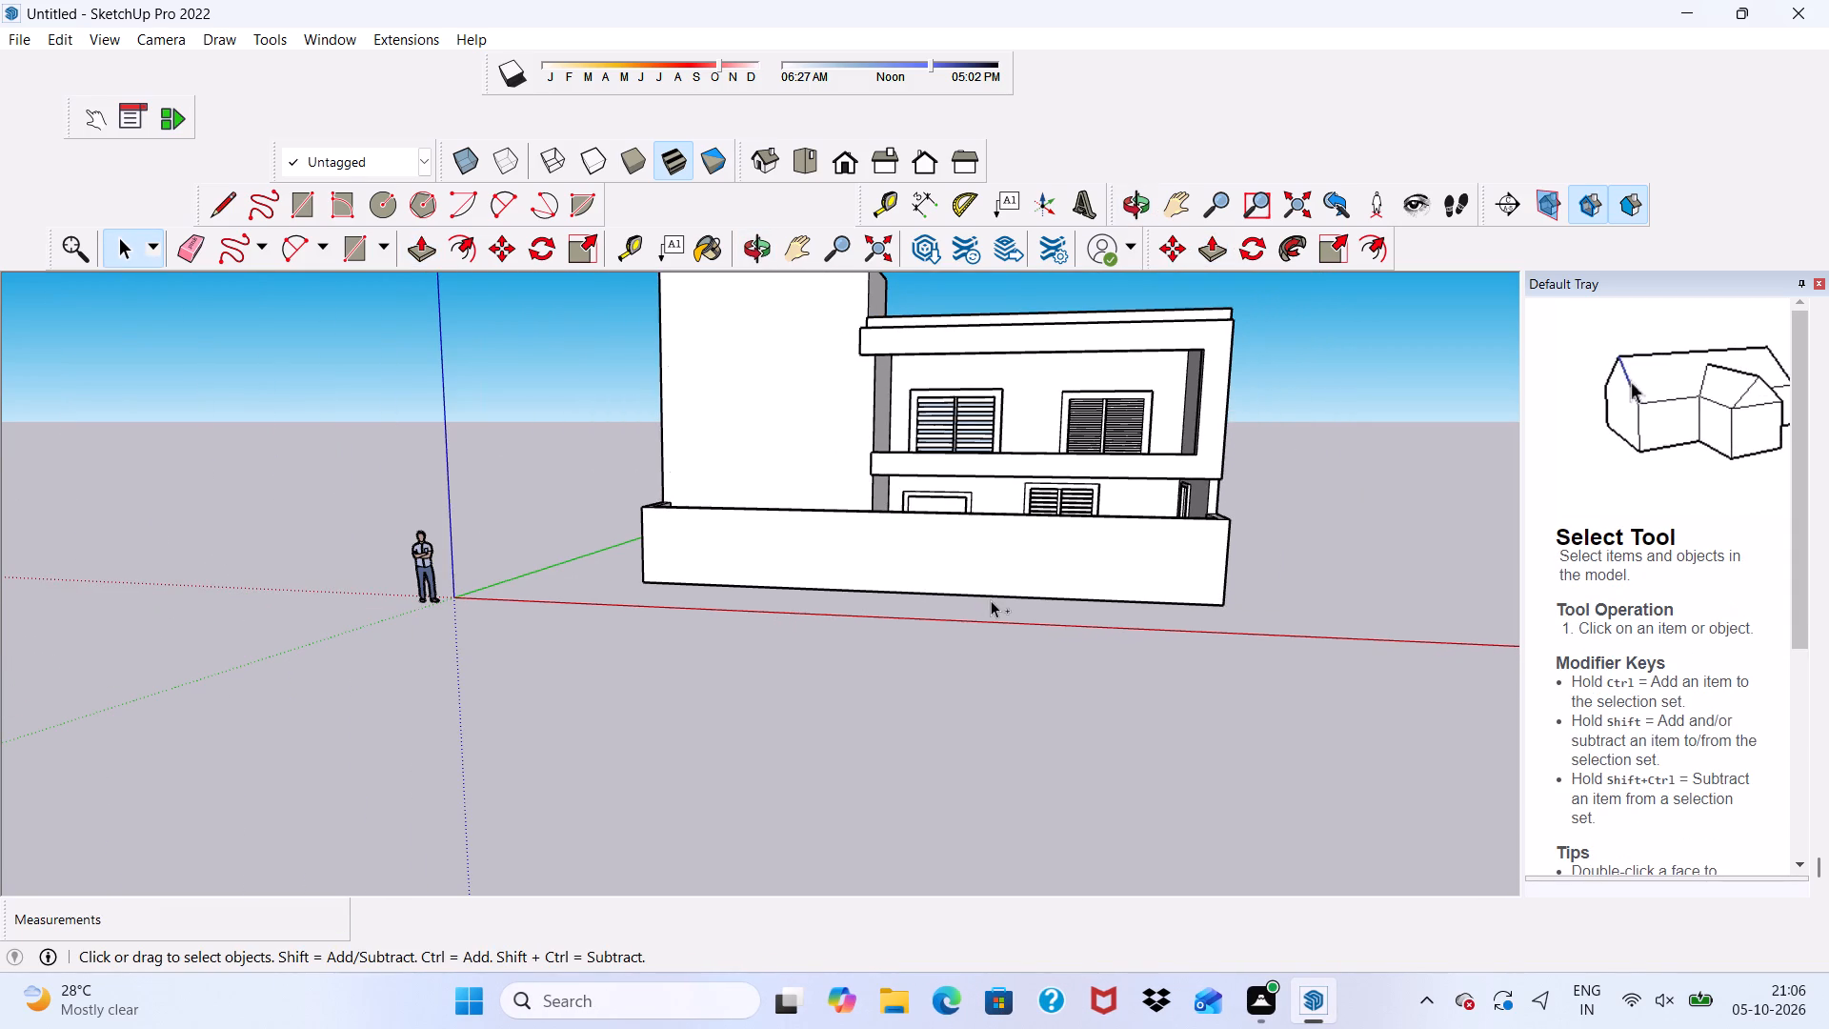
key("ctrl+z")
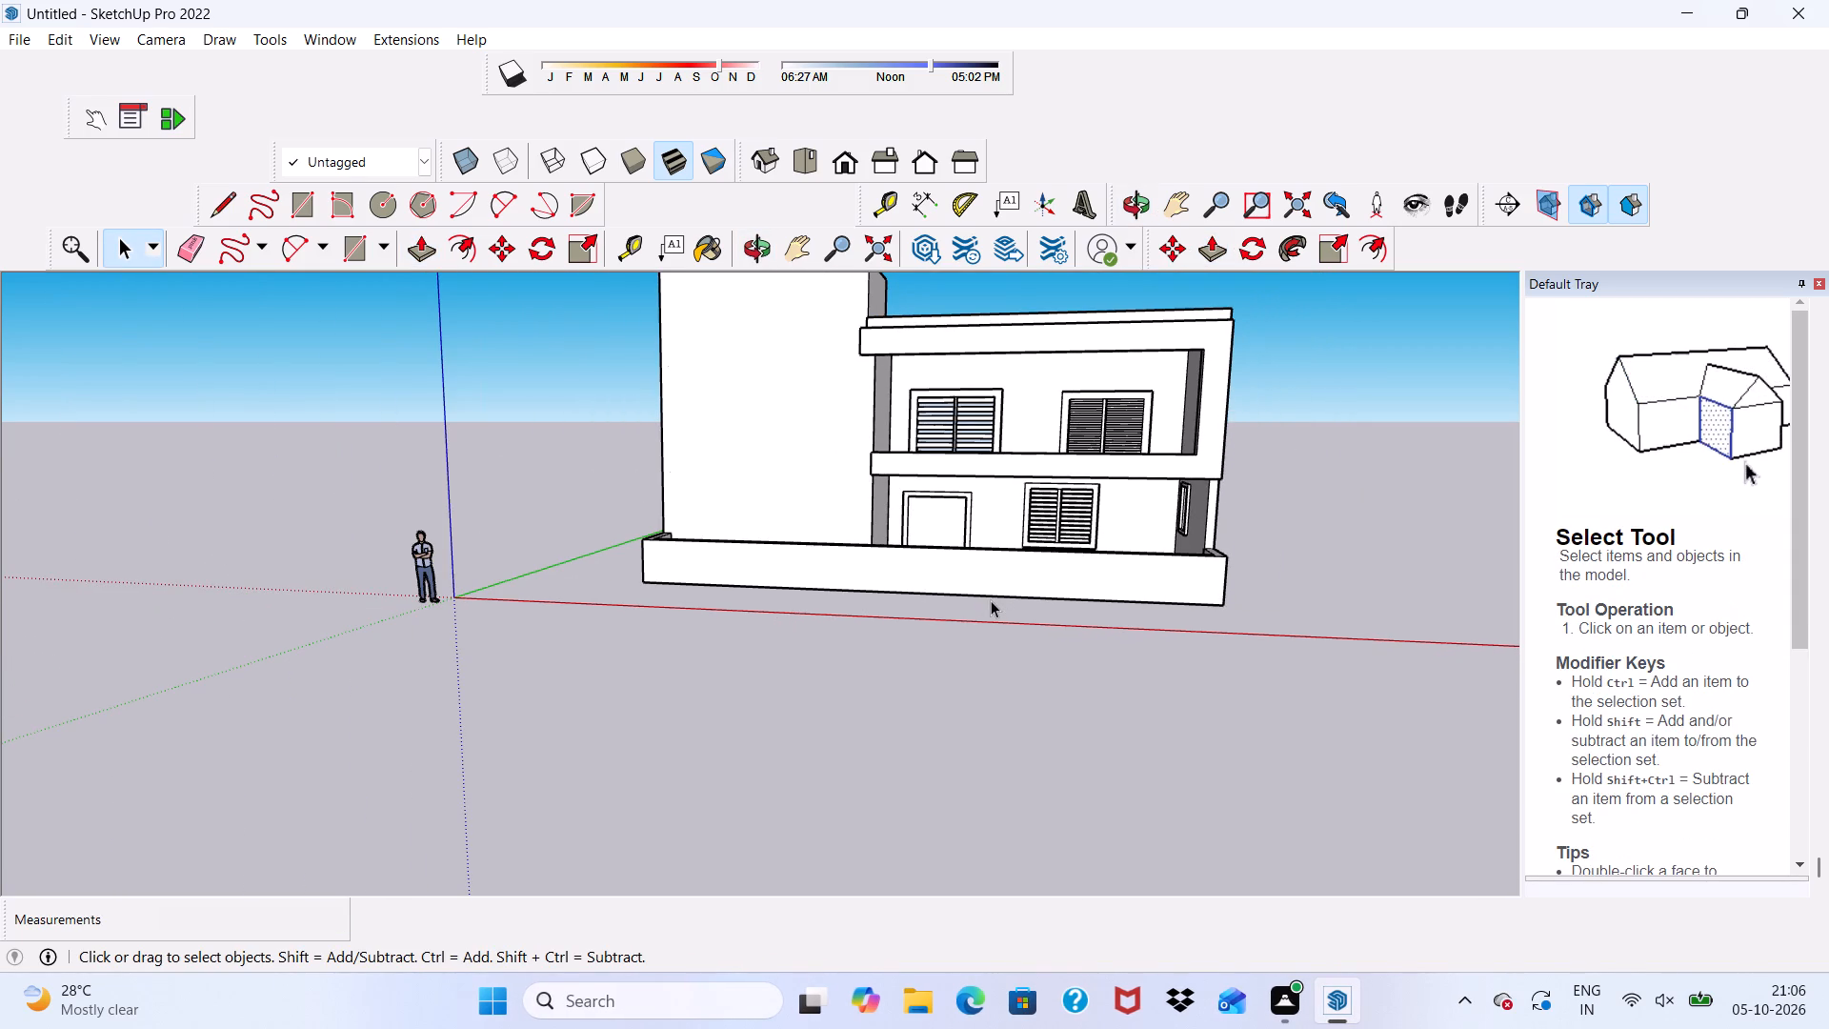
Push/Pull the top face of the front border wall up by a further 1'.
scroll(1145, 429, "up", 8)
scroll(724, 651, "down", 3)
middle_click_drag(724, 651, 704, 810)
scroll(699, 794, "up", 4)
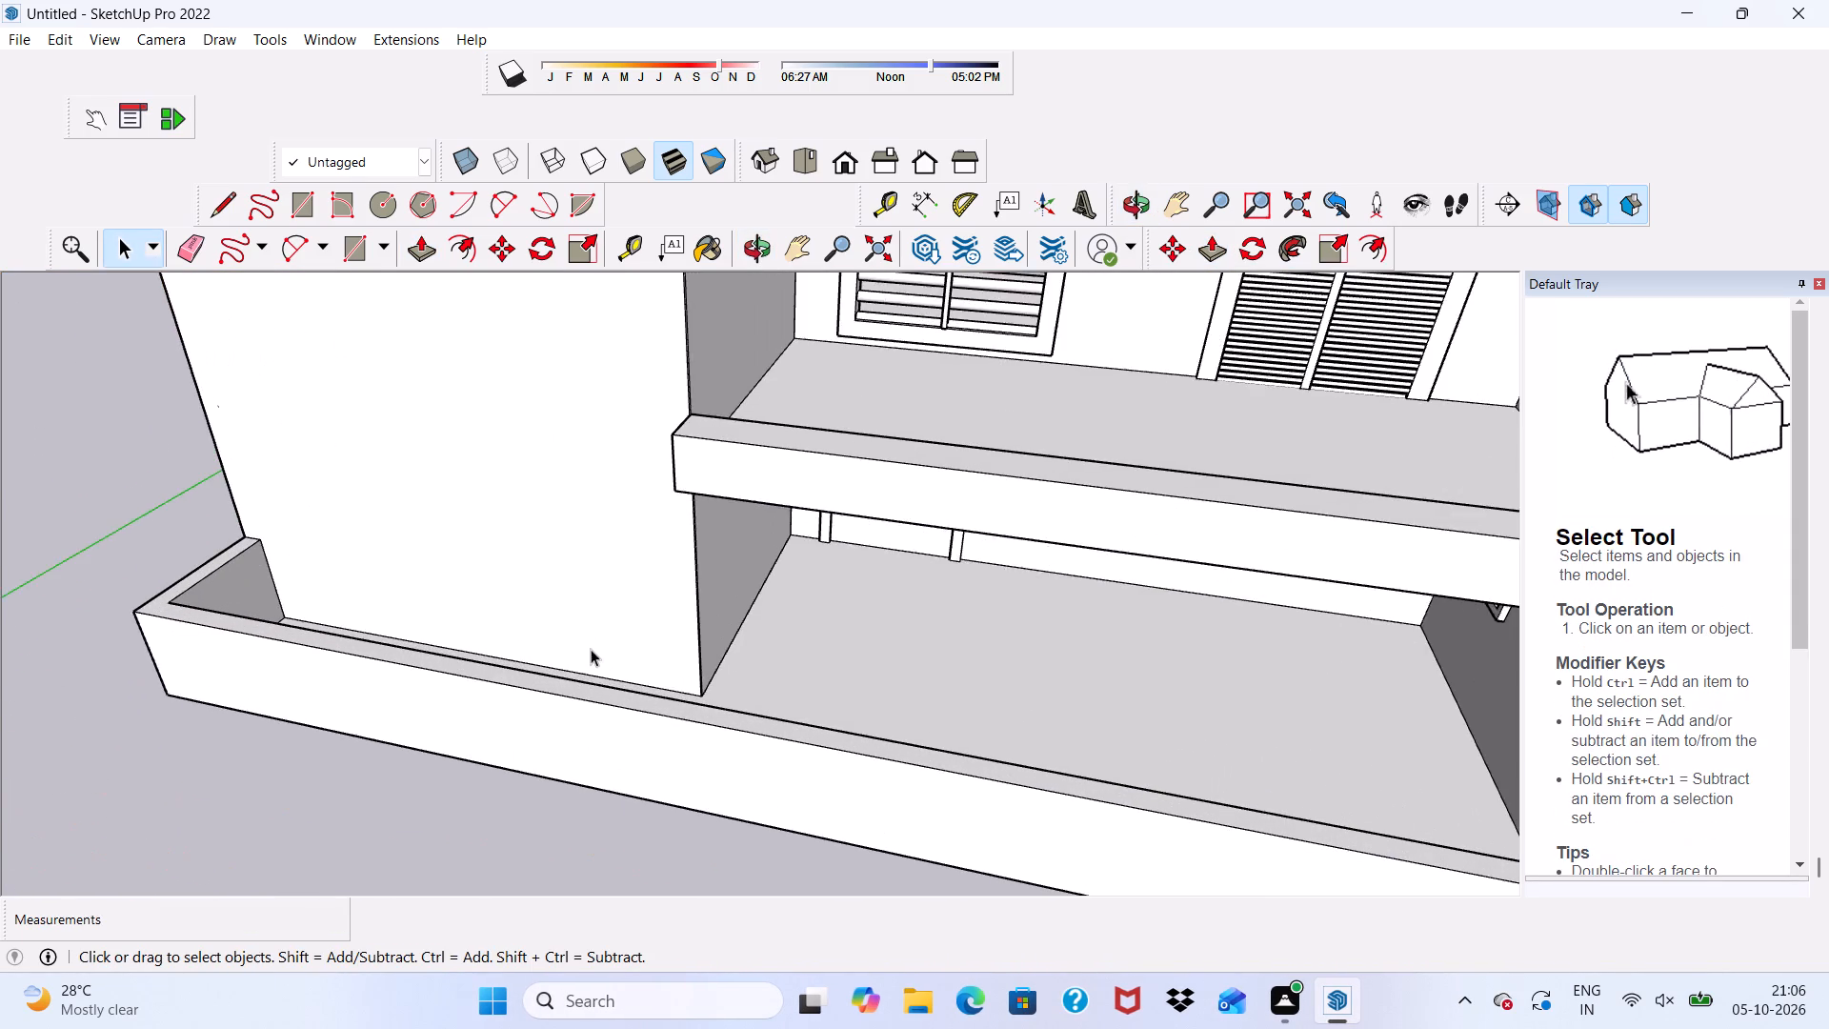
scroll(591, 649, "up", 2)
left_click(550, 700)
scroll(550, 700, "up", 5)
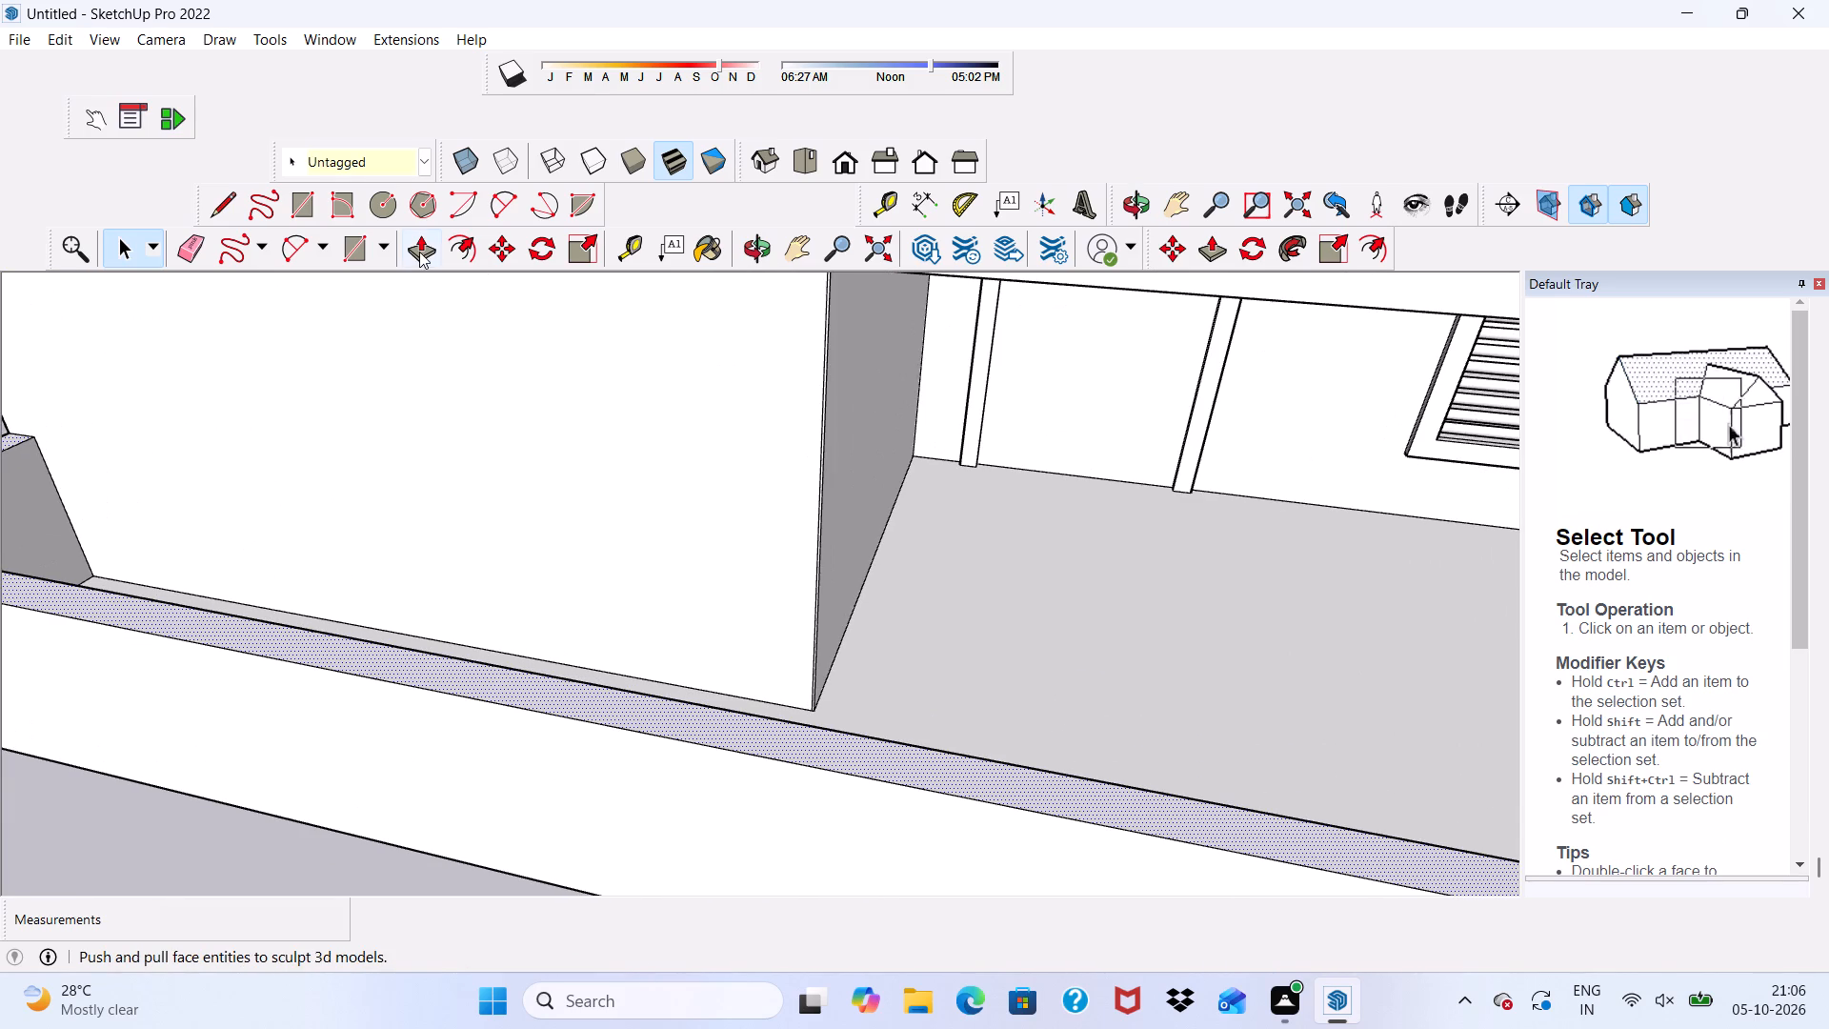
left_click(419, 249)
scroll(498, 581, "up", 4)
left_click(412, 743)
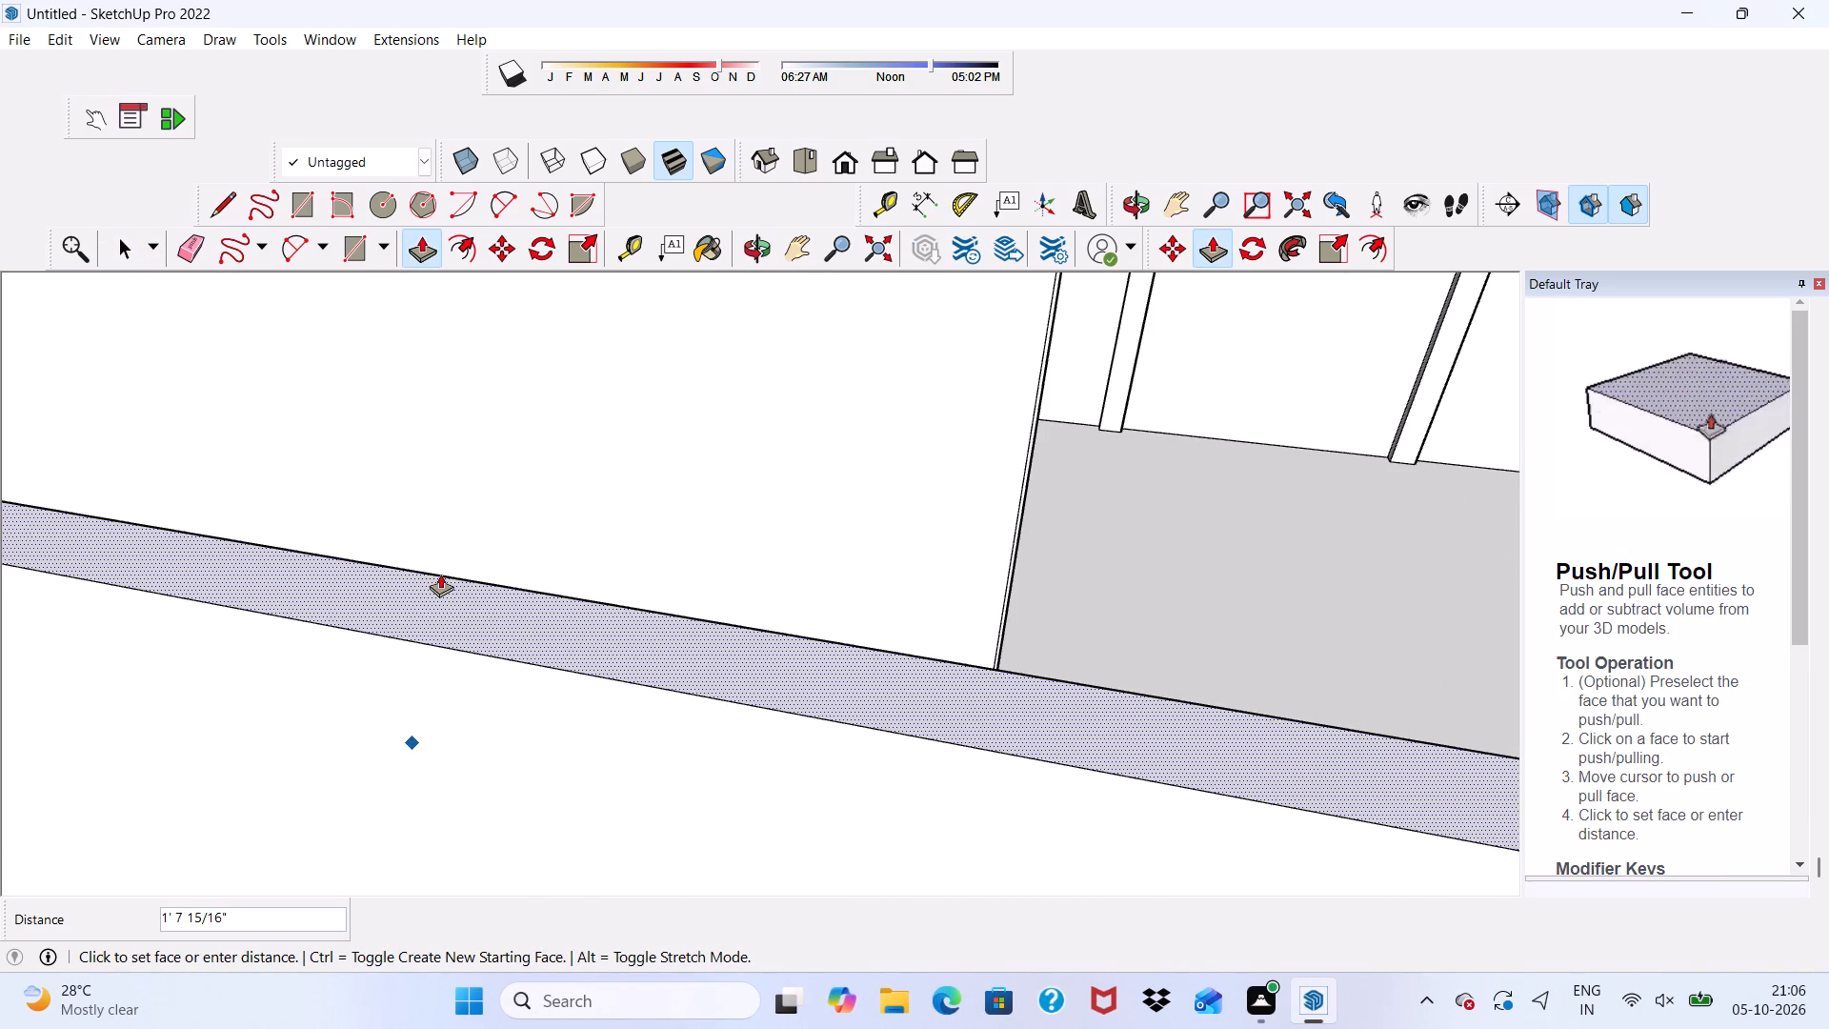
key("1")
key("apostrophe")
key("Return")
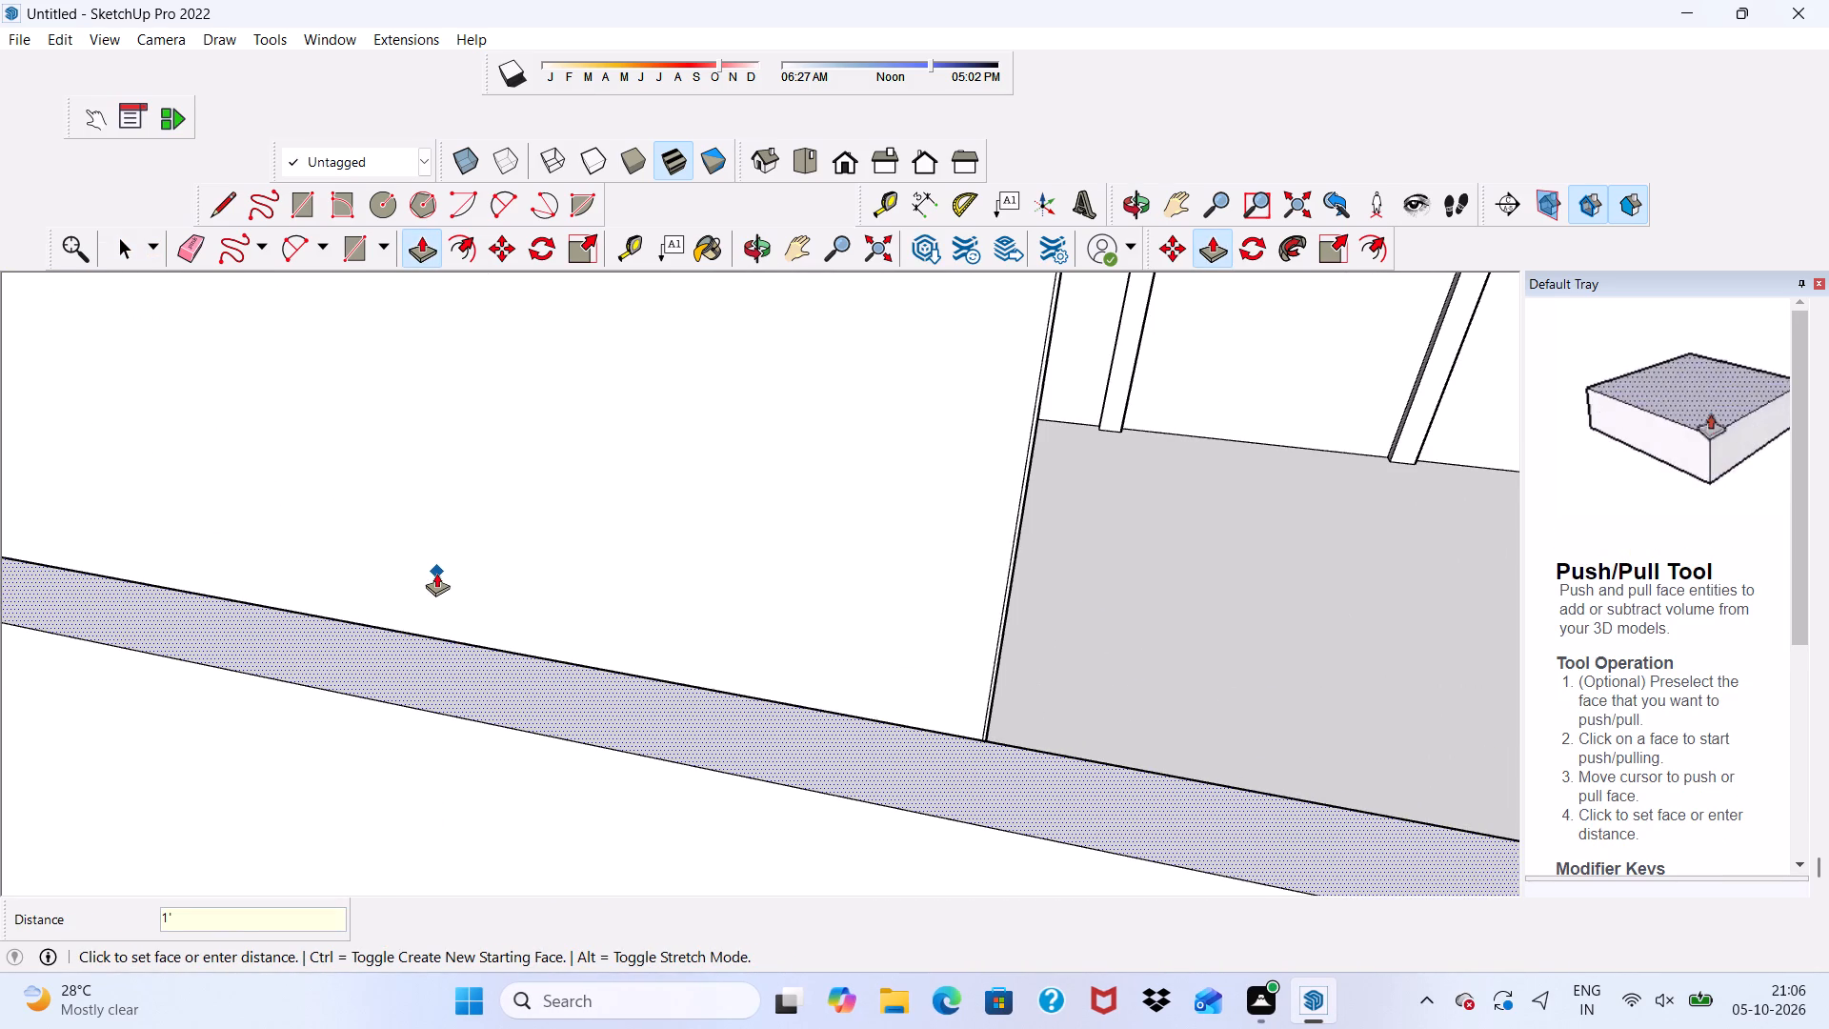
scroll(435, 573, "down", 3)
scroll(968, 939, "down", 12)
scroll(1002, 900, "up", 2)
scroll(1171, 608, "down", 5)
middle_click_drag(1147, 806, 1301, 594)
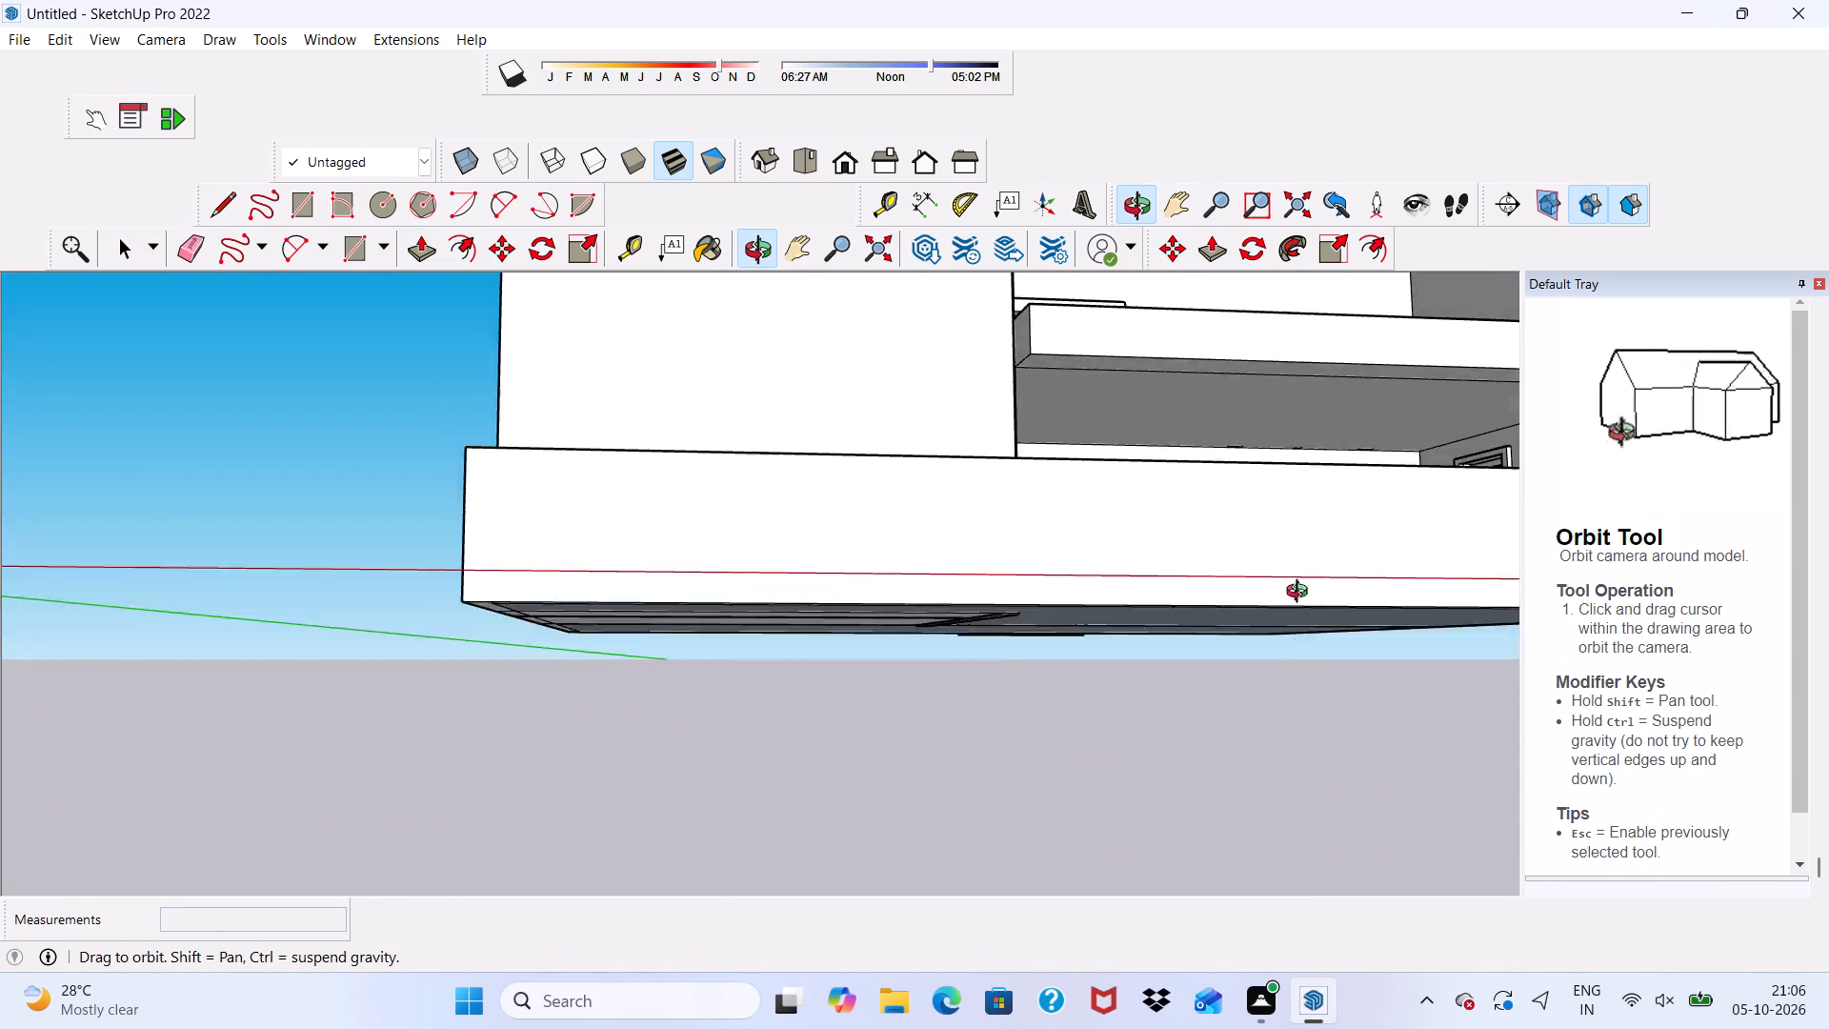
middle_click_drag(1301, 594, 1300, 668)
key("space")
Examine the raised front boundary wall against the house from several angles.
scroll(962, 758, "down", 7)
scroll(852, 698, "up", 1)
scroll(863, 702, "down", 1)
scroll(886, 703, "up", 1)
scroll(910, 701, "down", 2)
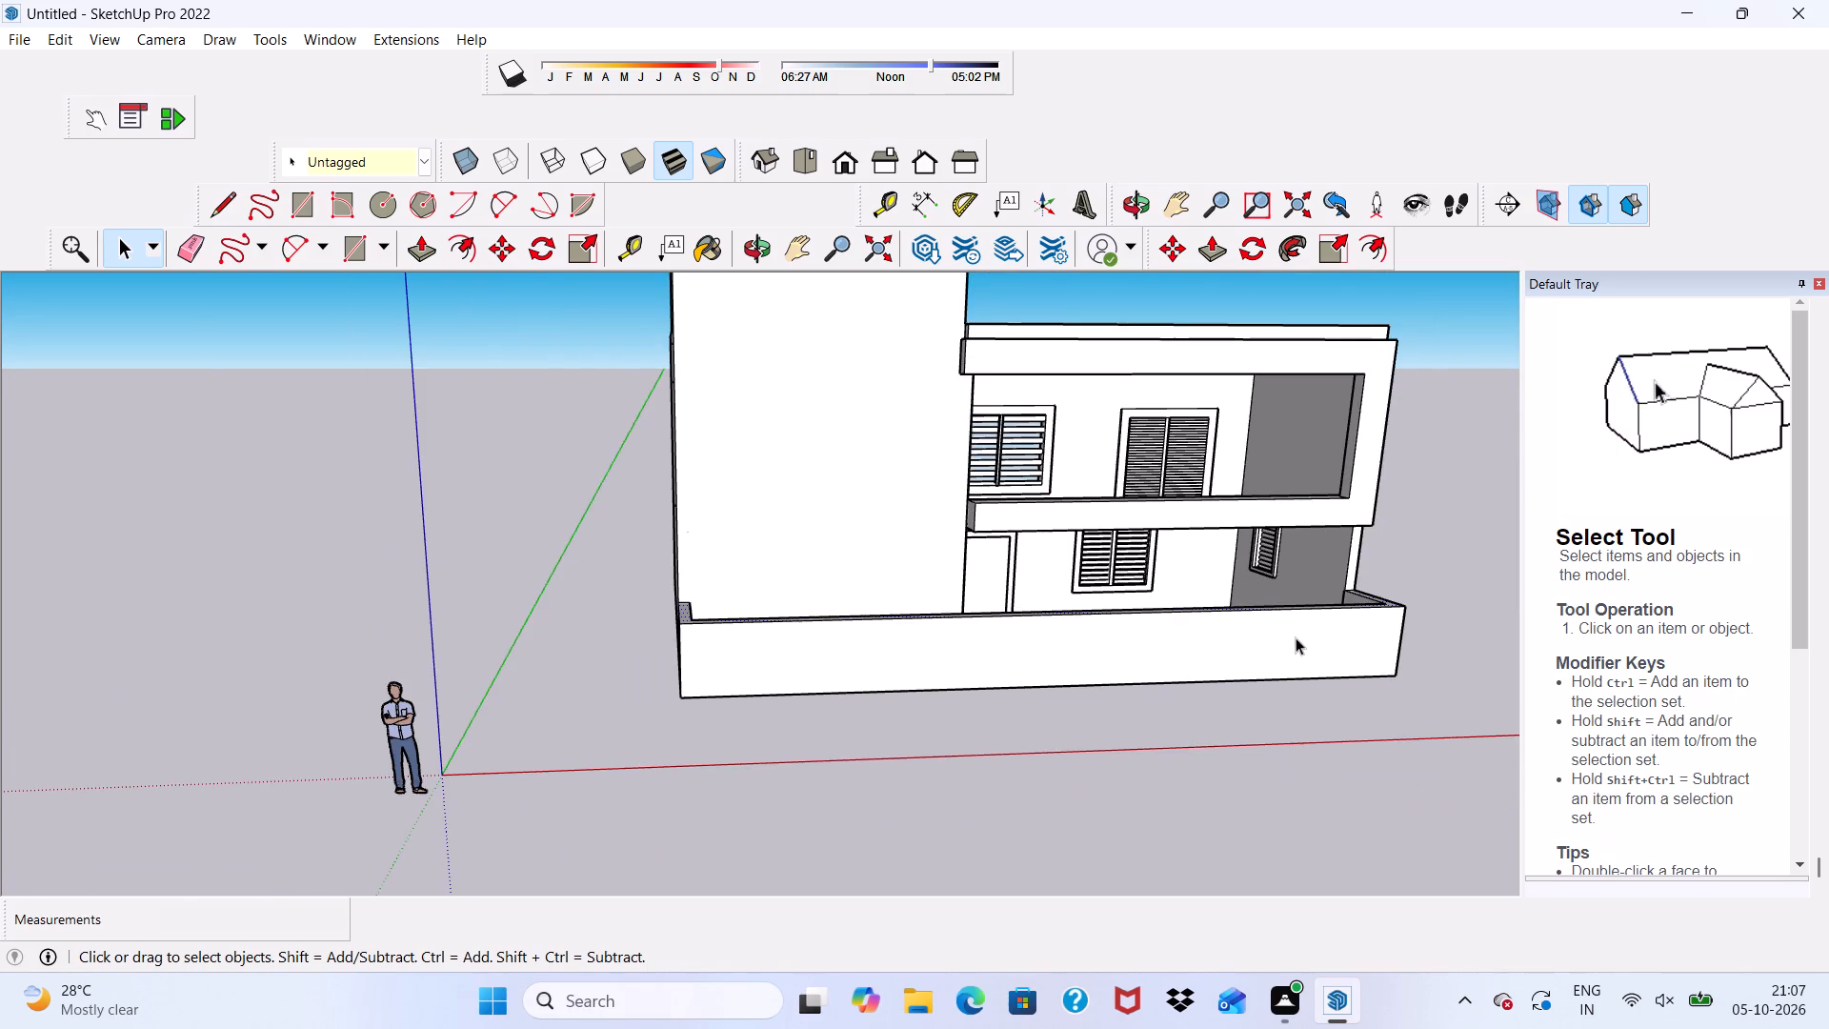
middle_click_drag(1296, 637, 1073, 635)
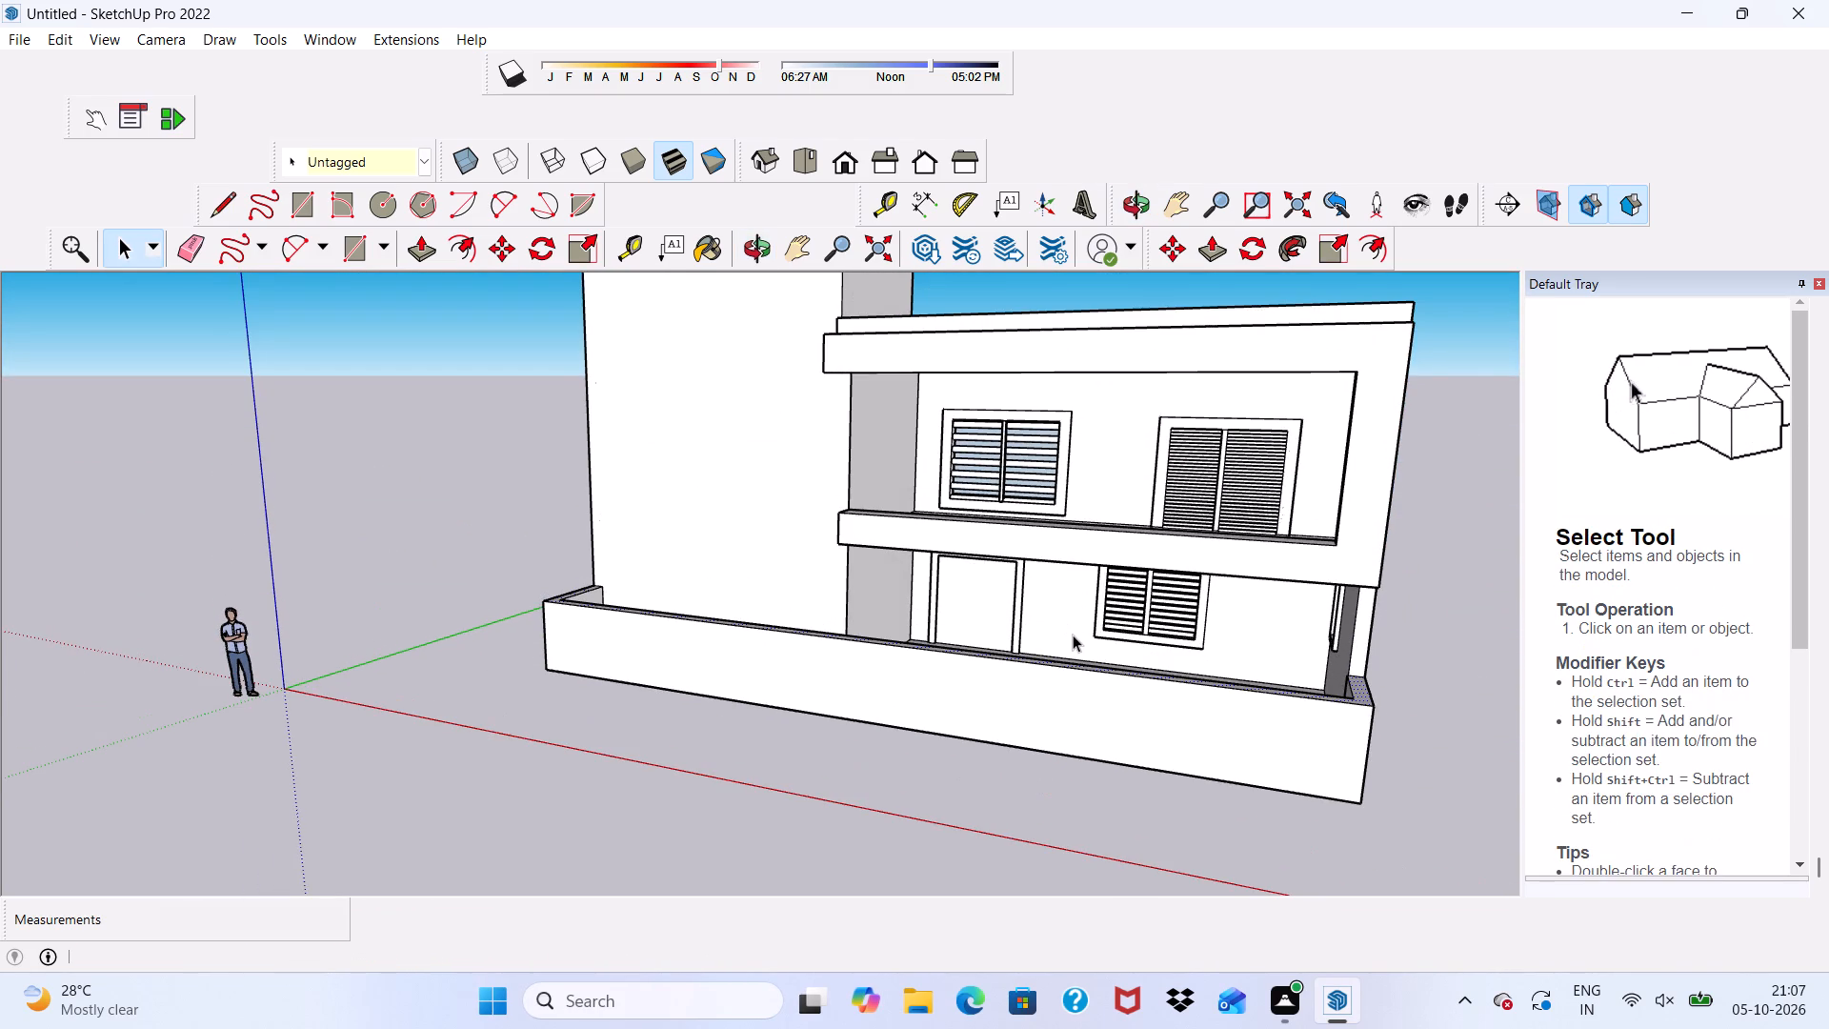
scroll(1073, 636, "down", 4)
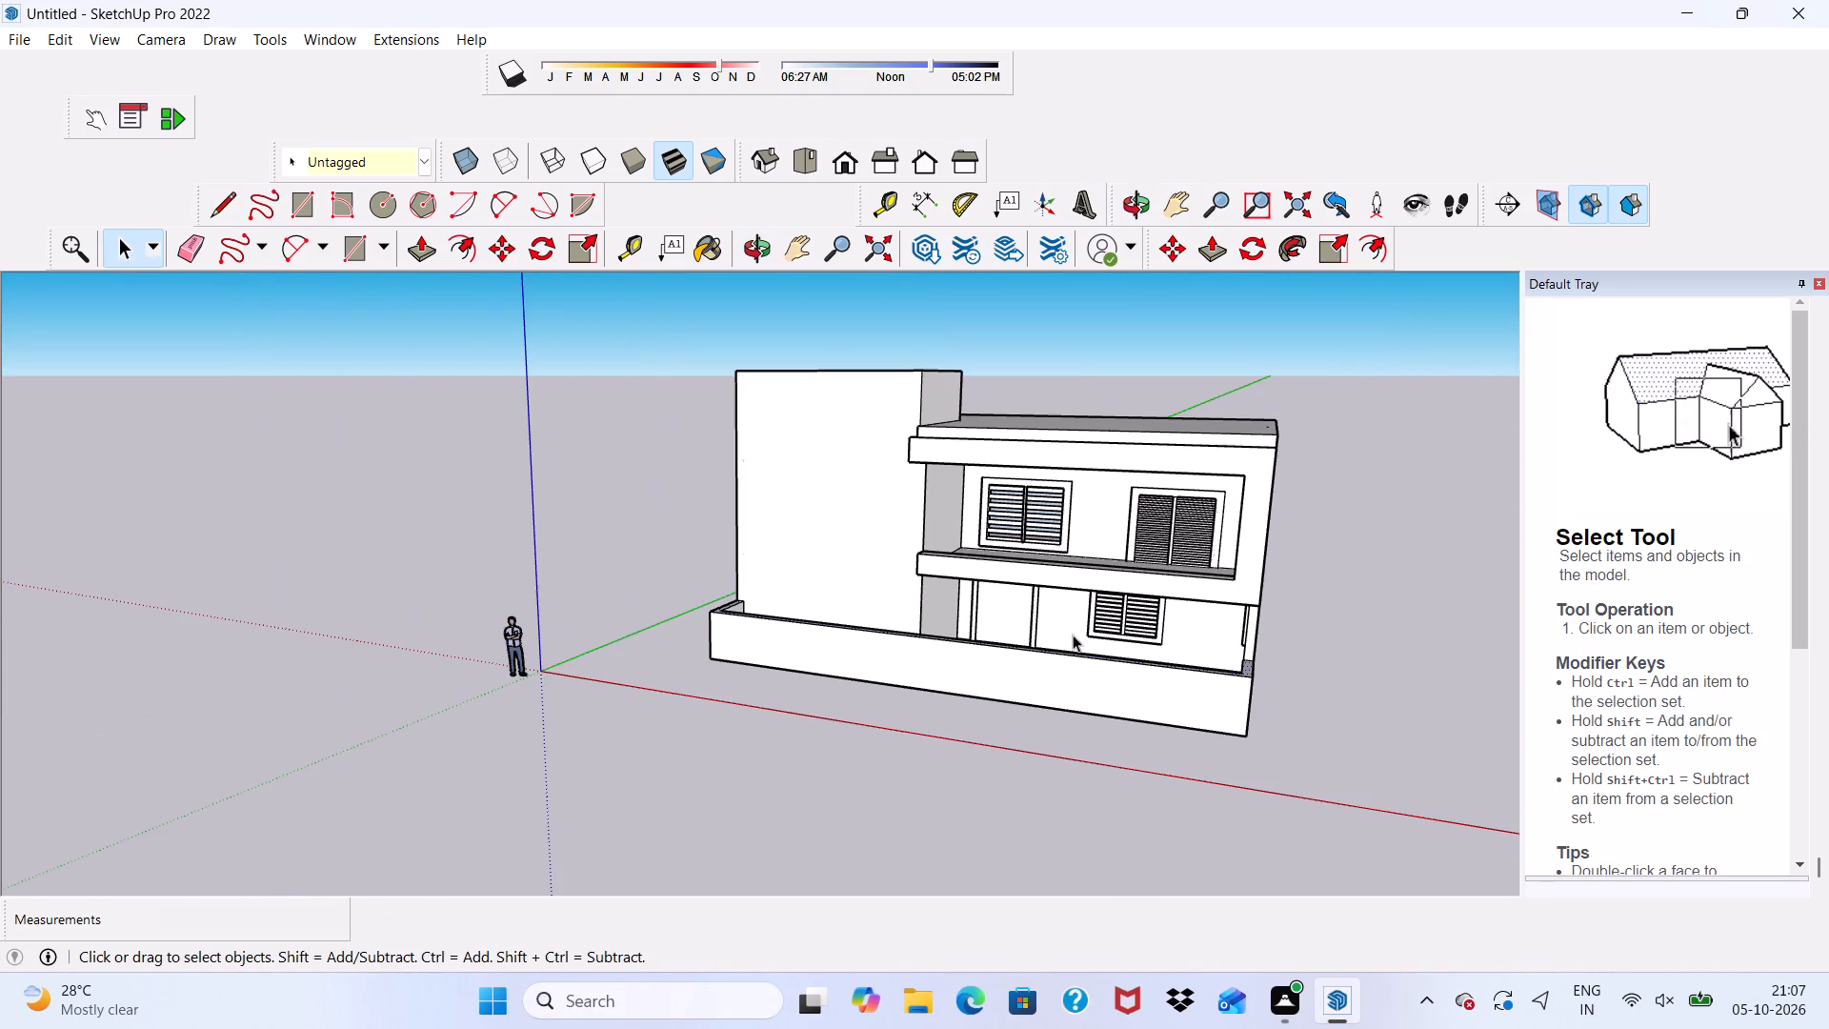
scroll(944, 644, "up", 3)
scroll(944, 644, "down", 4)
middle_click_drag(1047, 653, 1243, 695)
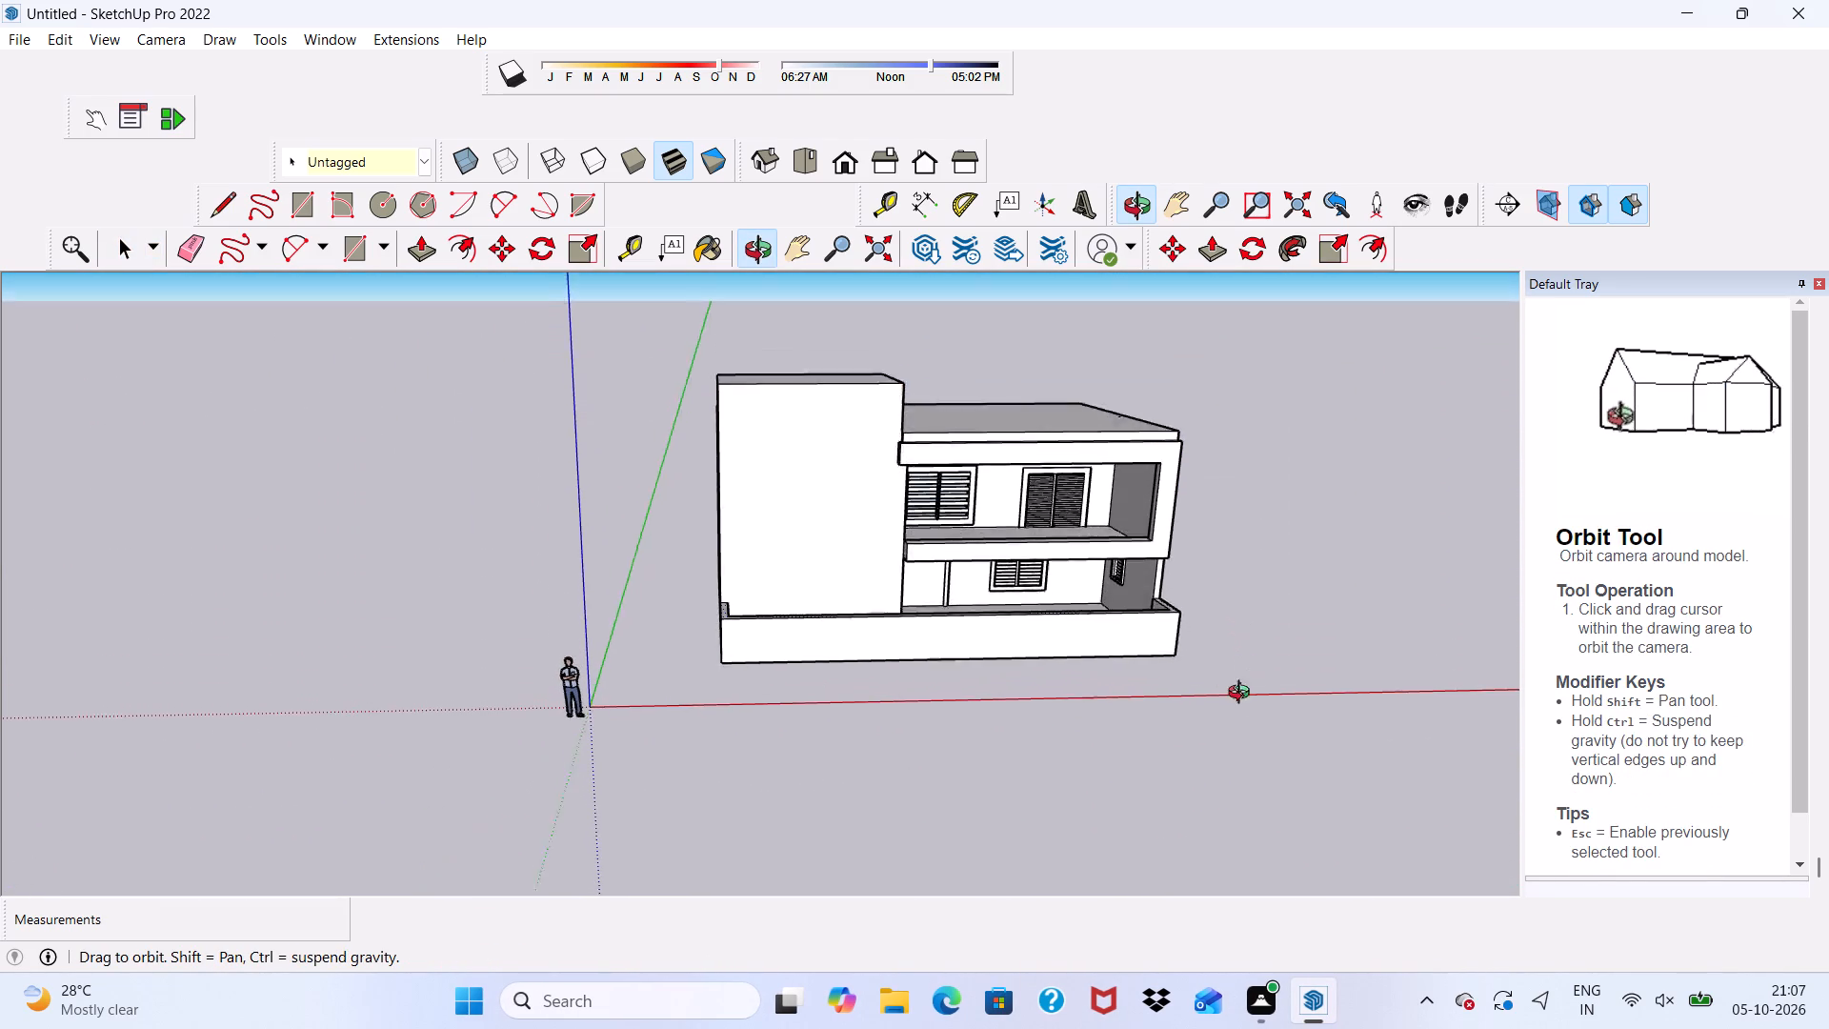
middle_click_drag(1243, 695, 1207, 724)
scroll(887, 664, "up", 4)
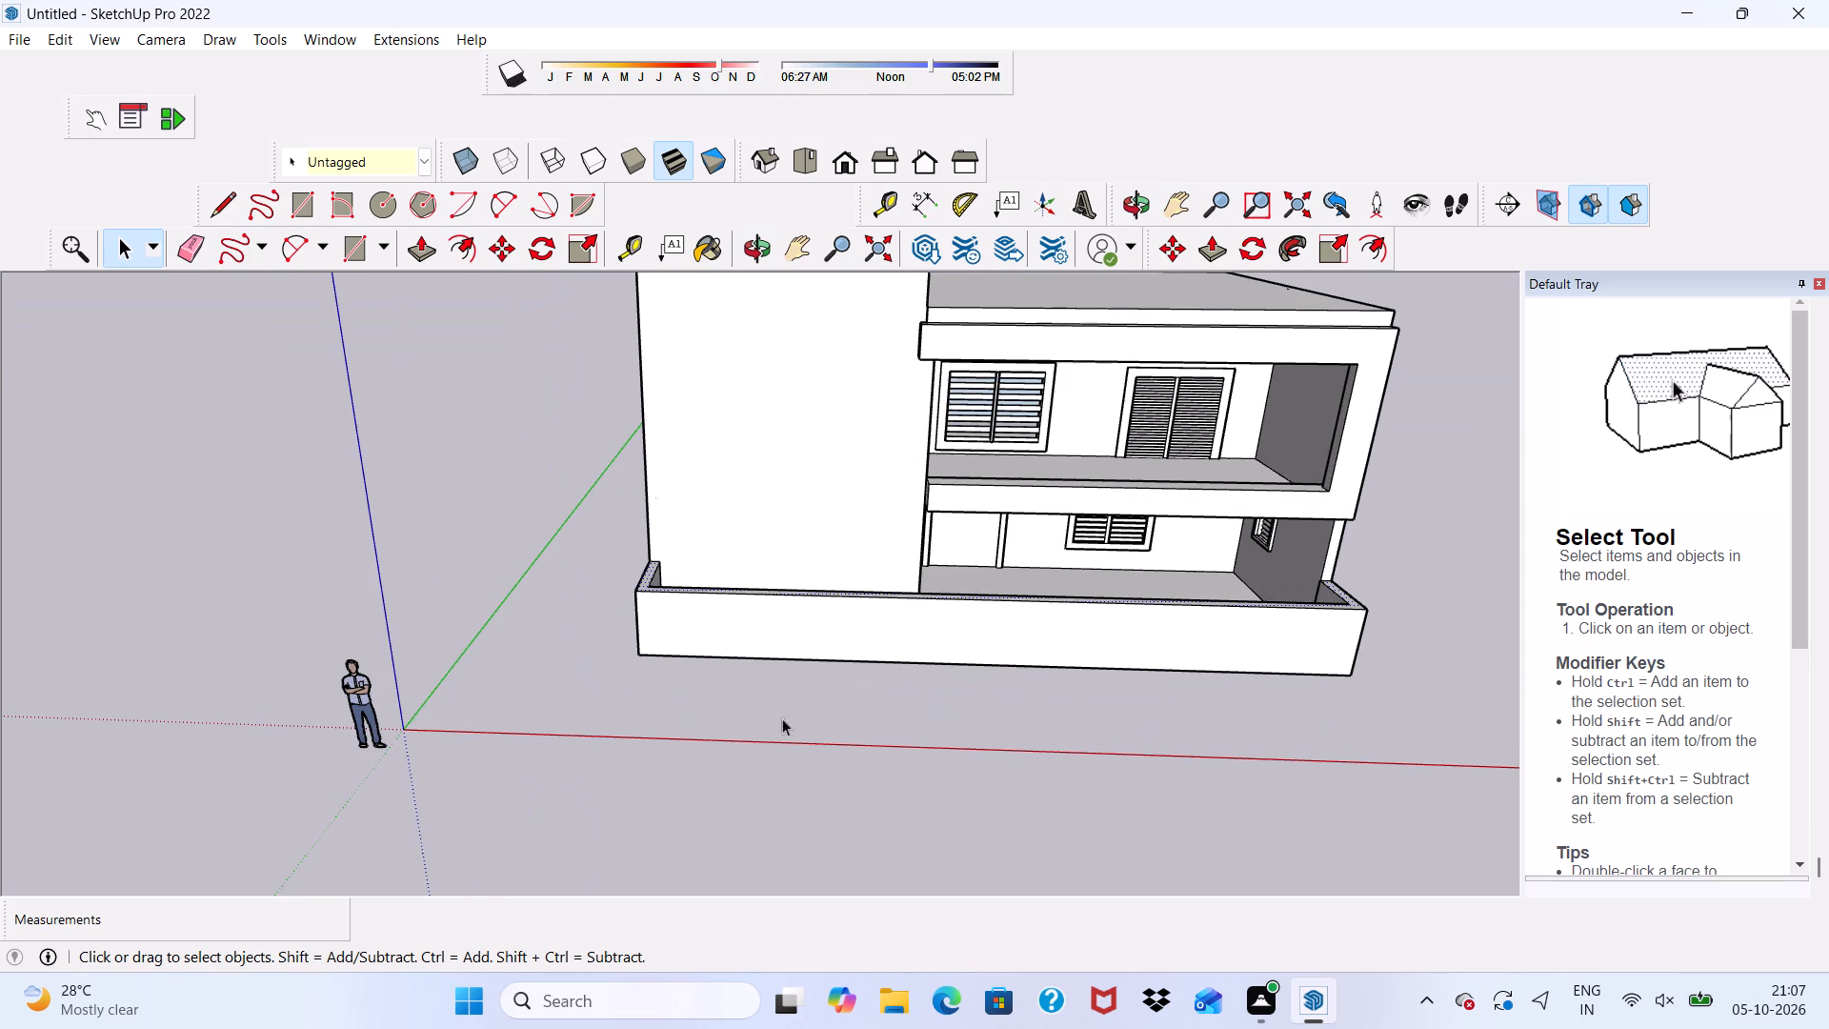
scroll(774, 720, "down", 2)
scroll(761, 608, "up", 5)
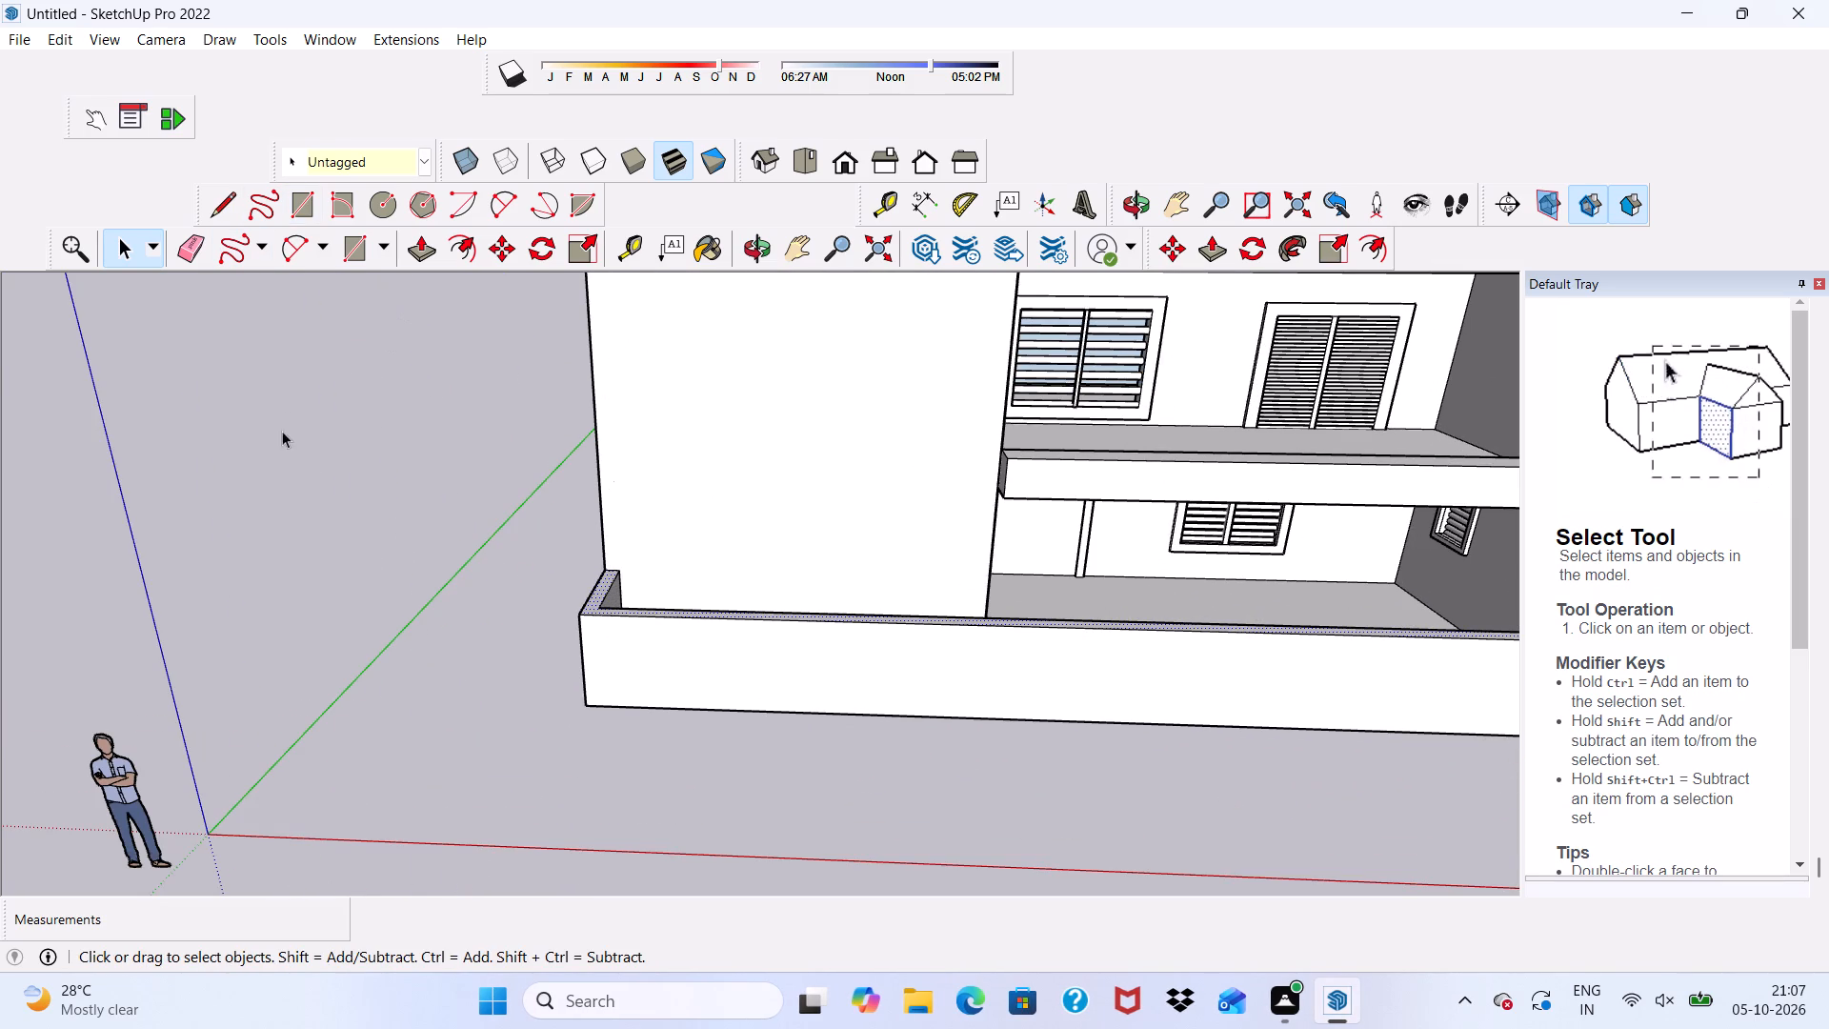
Draw a full-height rectangle, 5' by about 1' 7", on the front wall's outer face at its tower-side end.
left_click(325, 475)
scroll(563, 740, "up", 6)
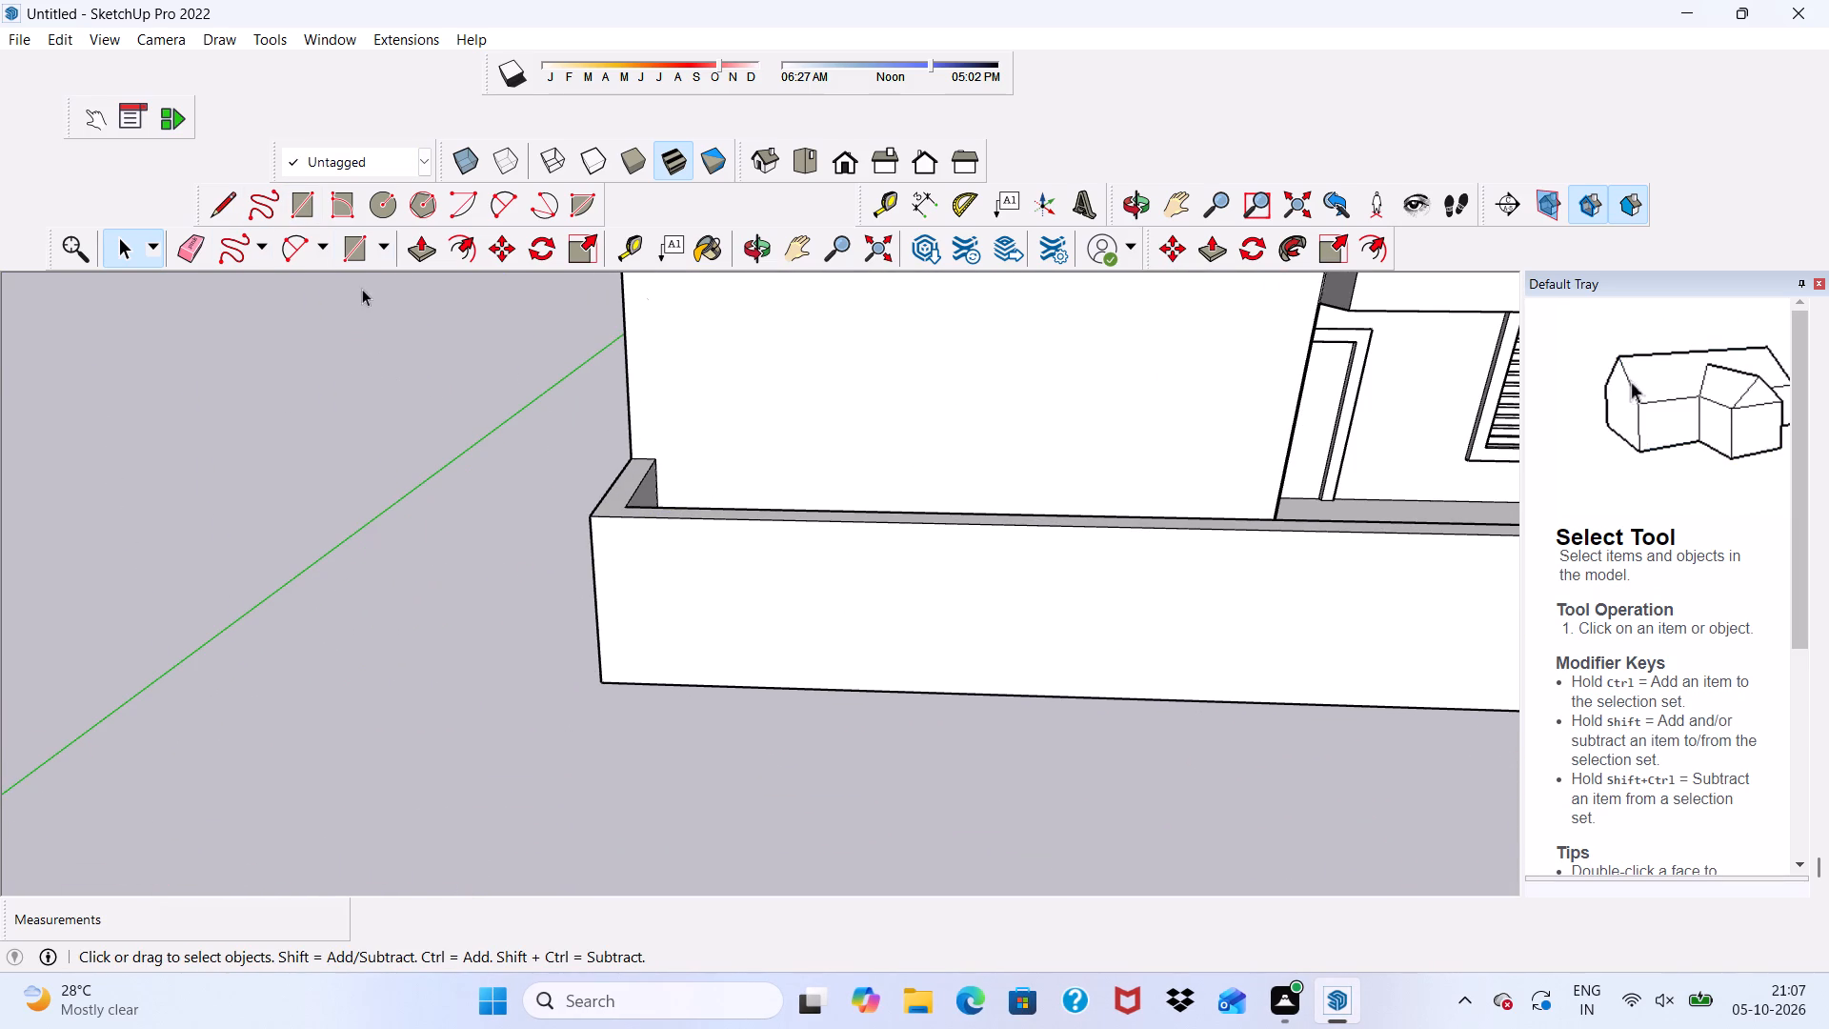
left_click(307, 198)
scroll(622, 770, "up", 2)
scroll(623, 588, "up", 3)
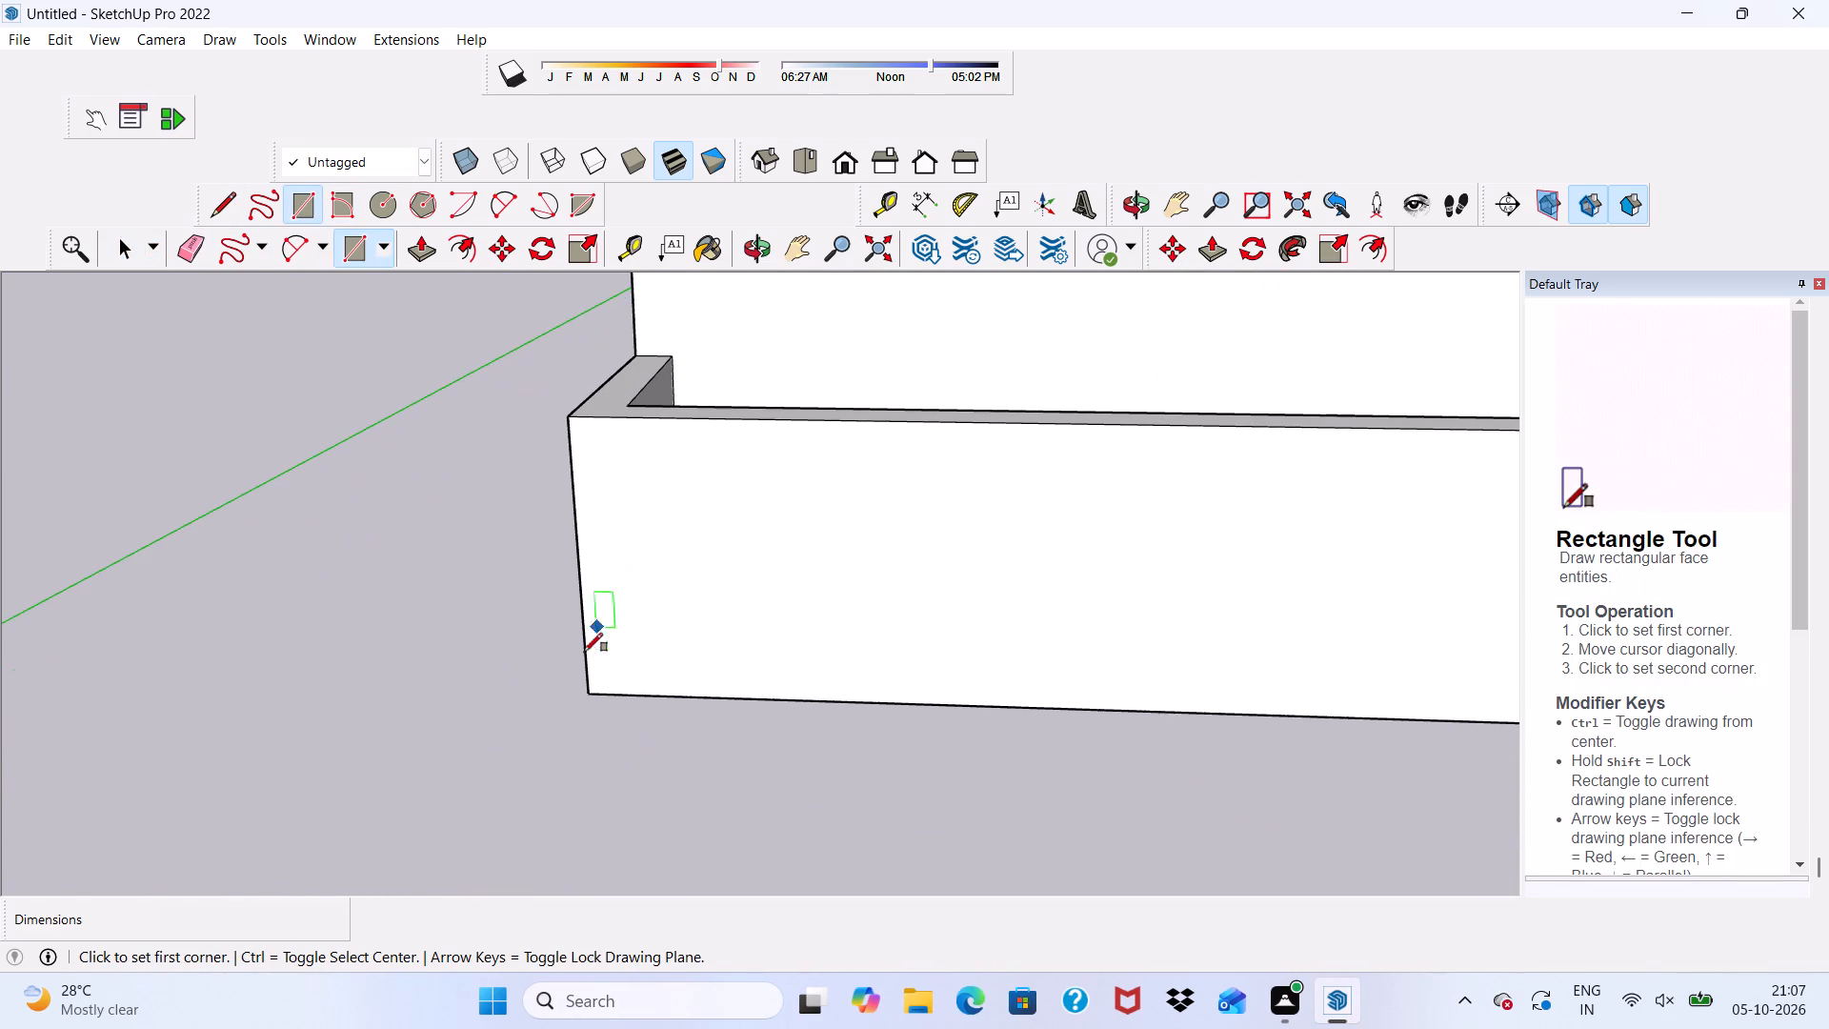
left_click(585, 690)
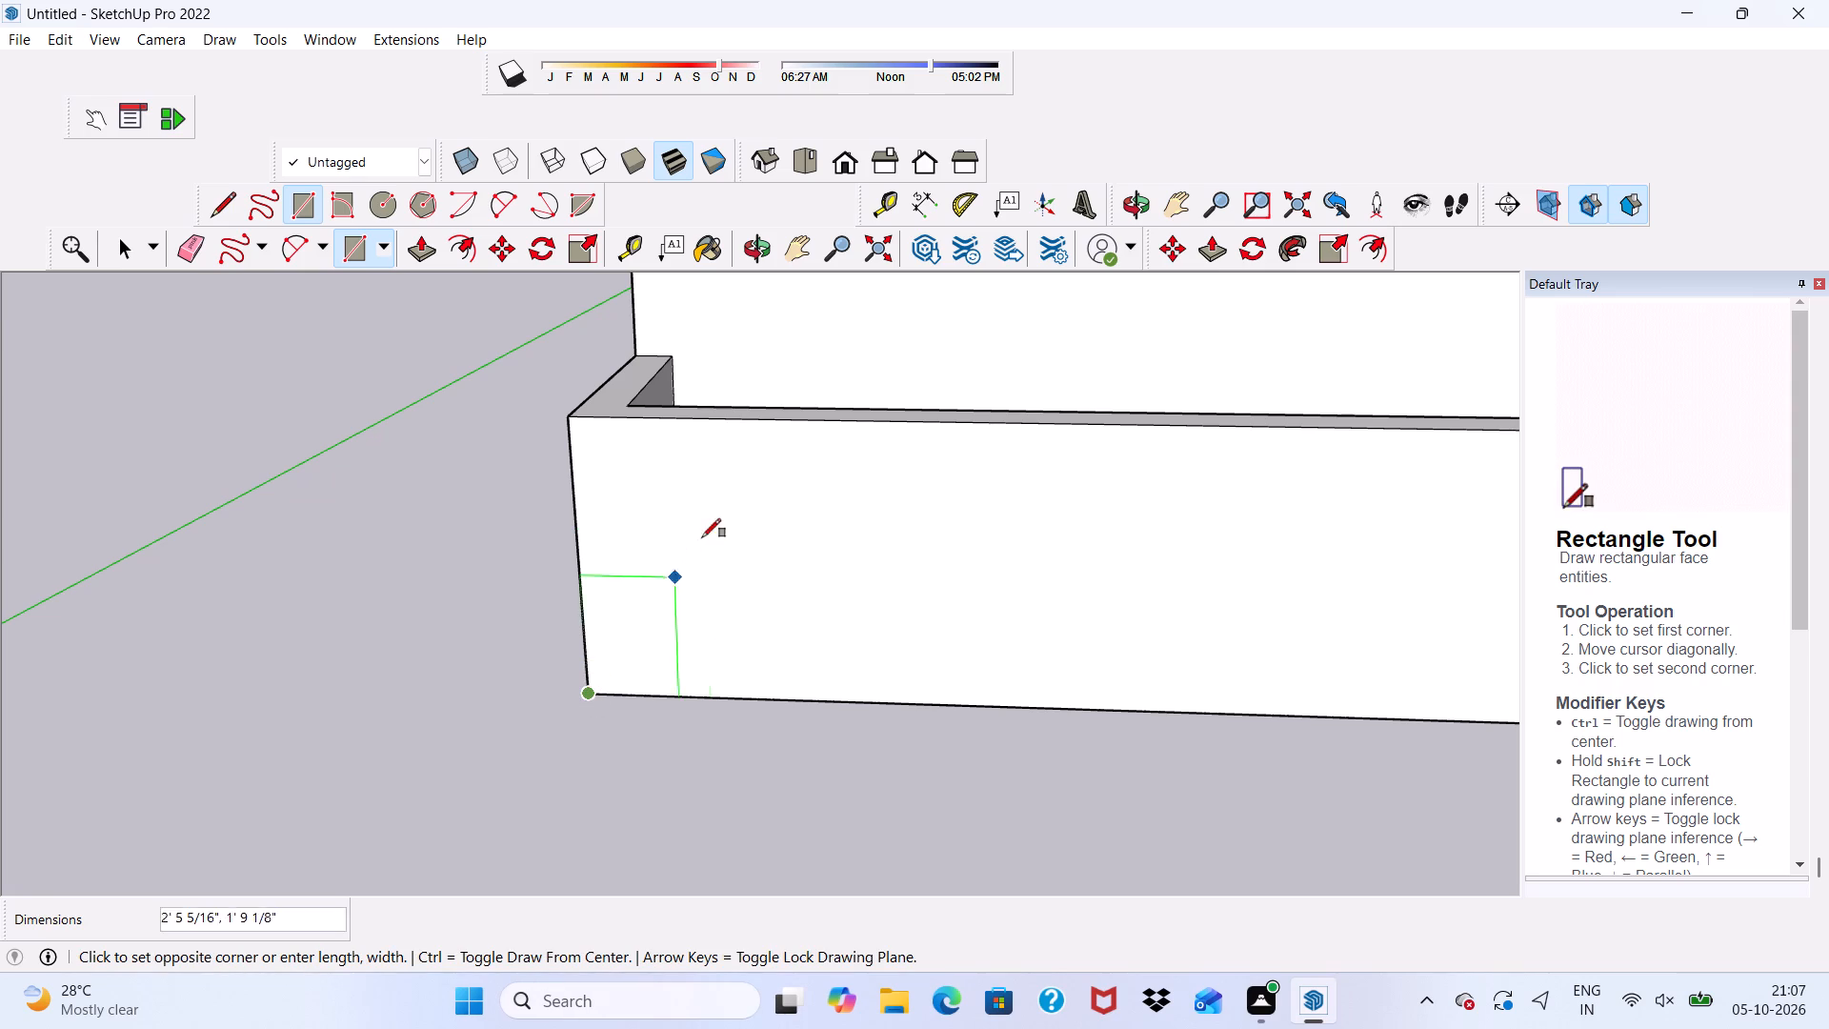
left_click(668, 420)
scroll(682, 389, "up", 2)
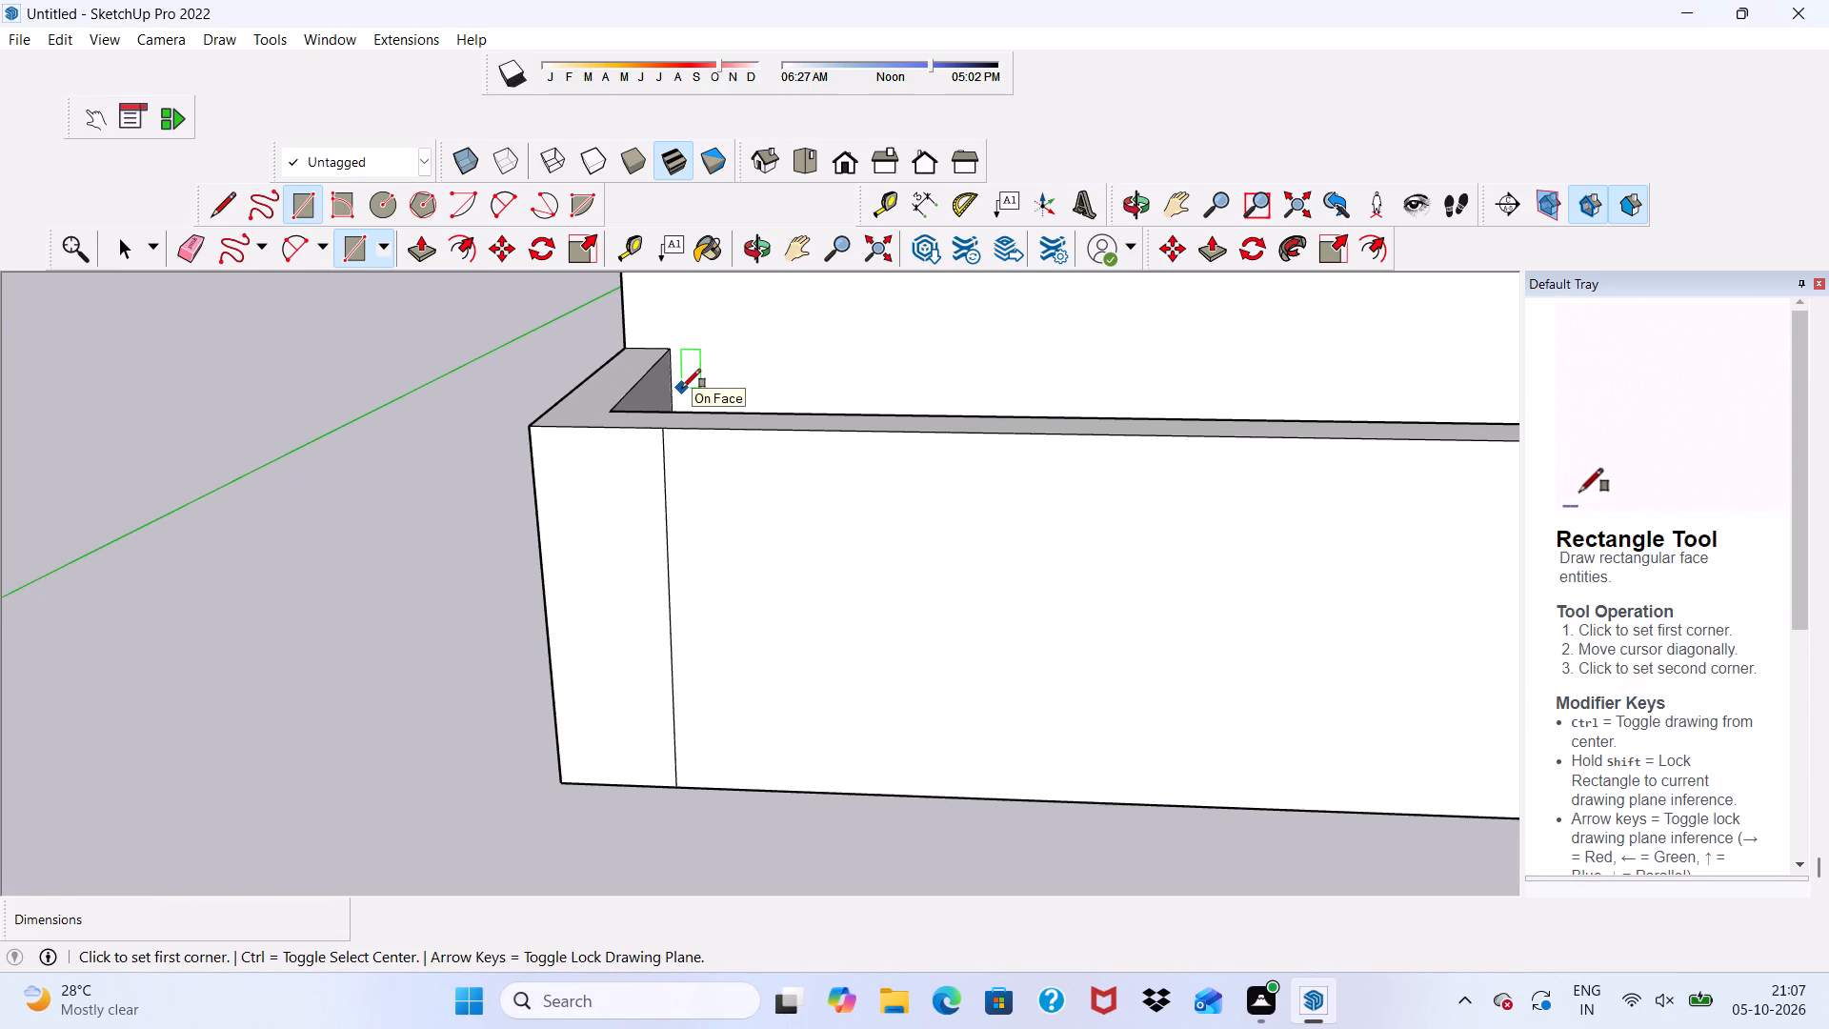
key("space")
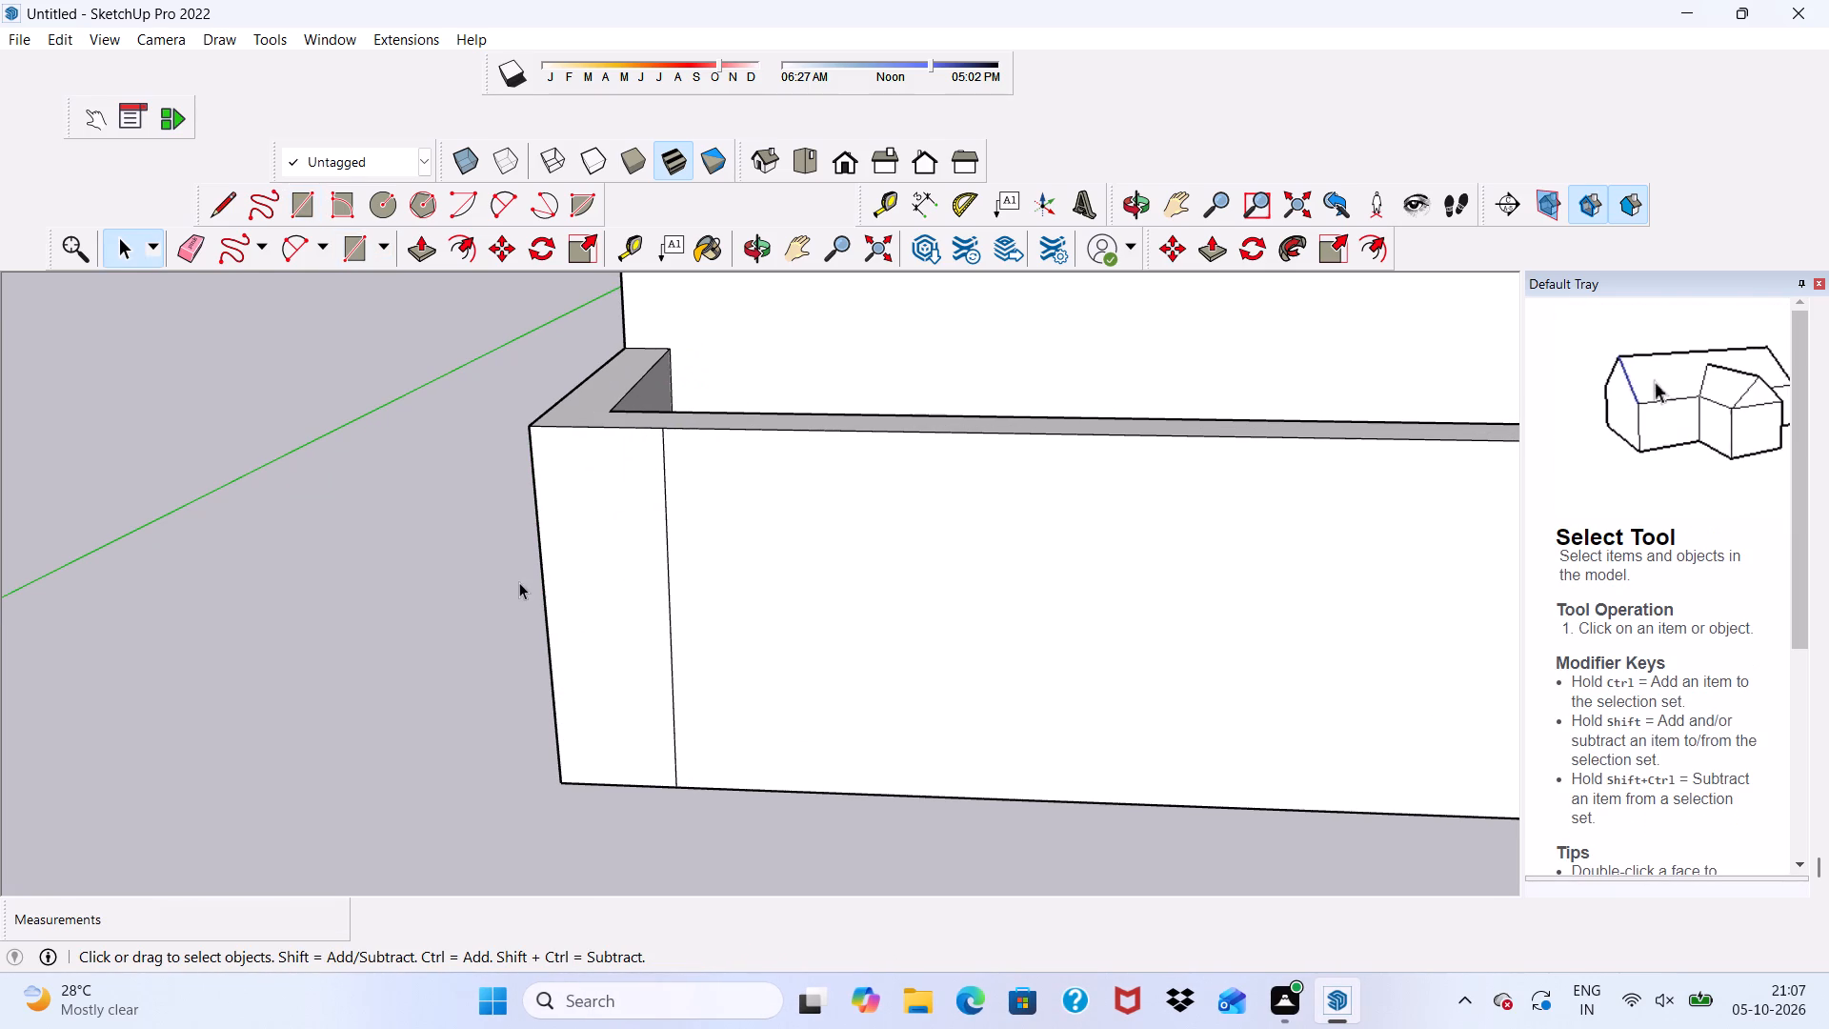
Push/Pull the rectangle at the front wall's tower-side end outward 1' to form a projecting pier.
left_click(591, 544)
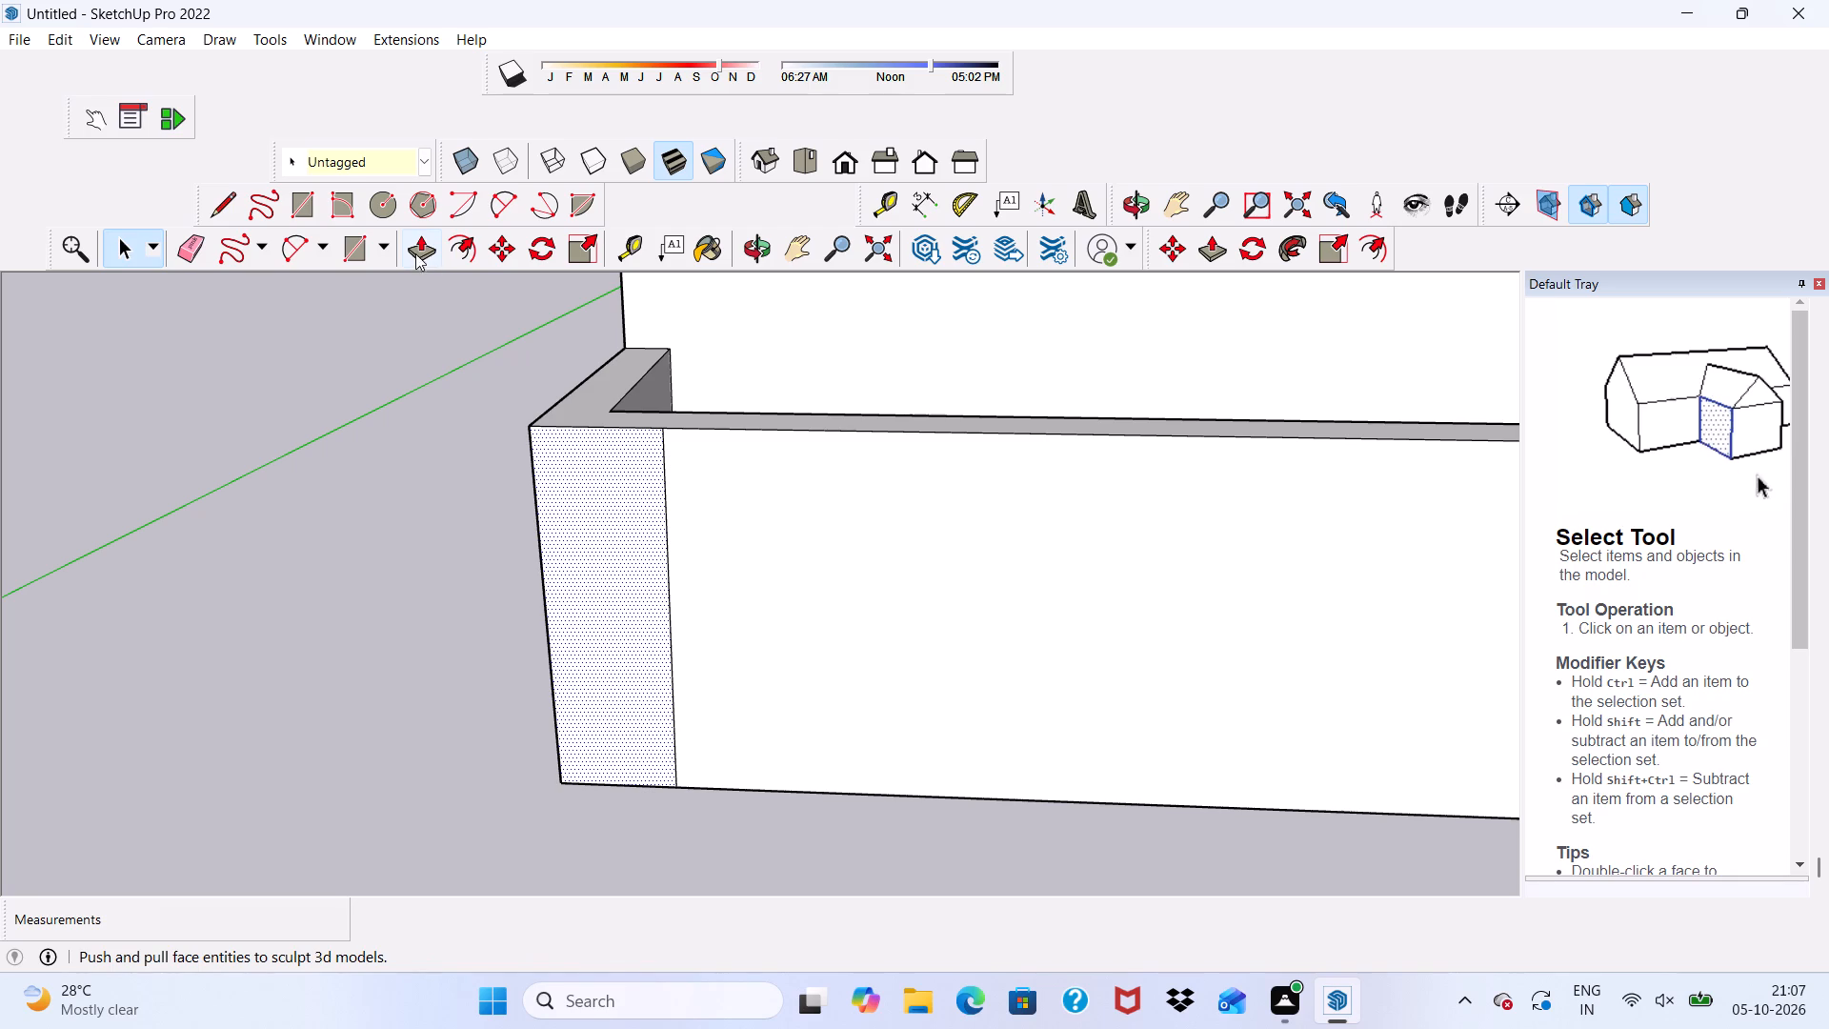
left_click(415, 249)
left_click(575, 516)
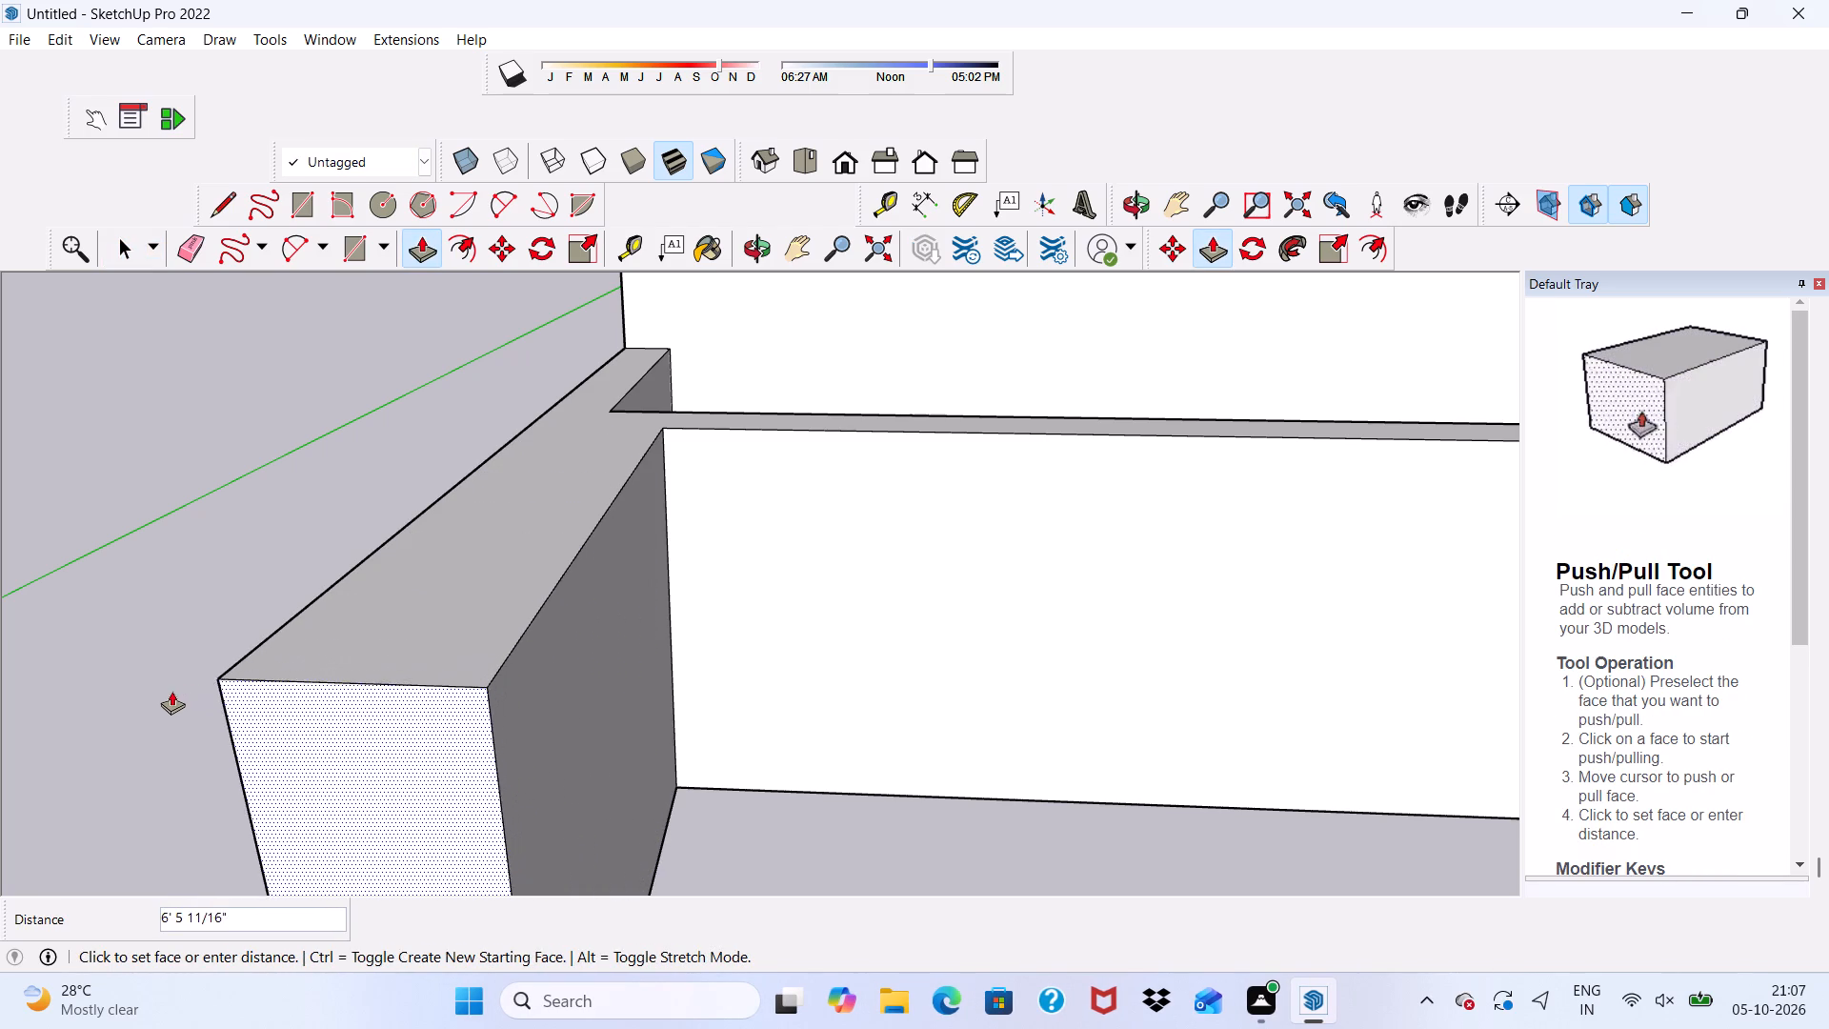
scroll(133, 704, "down", 4)
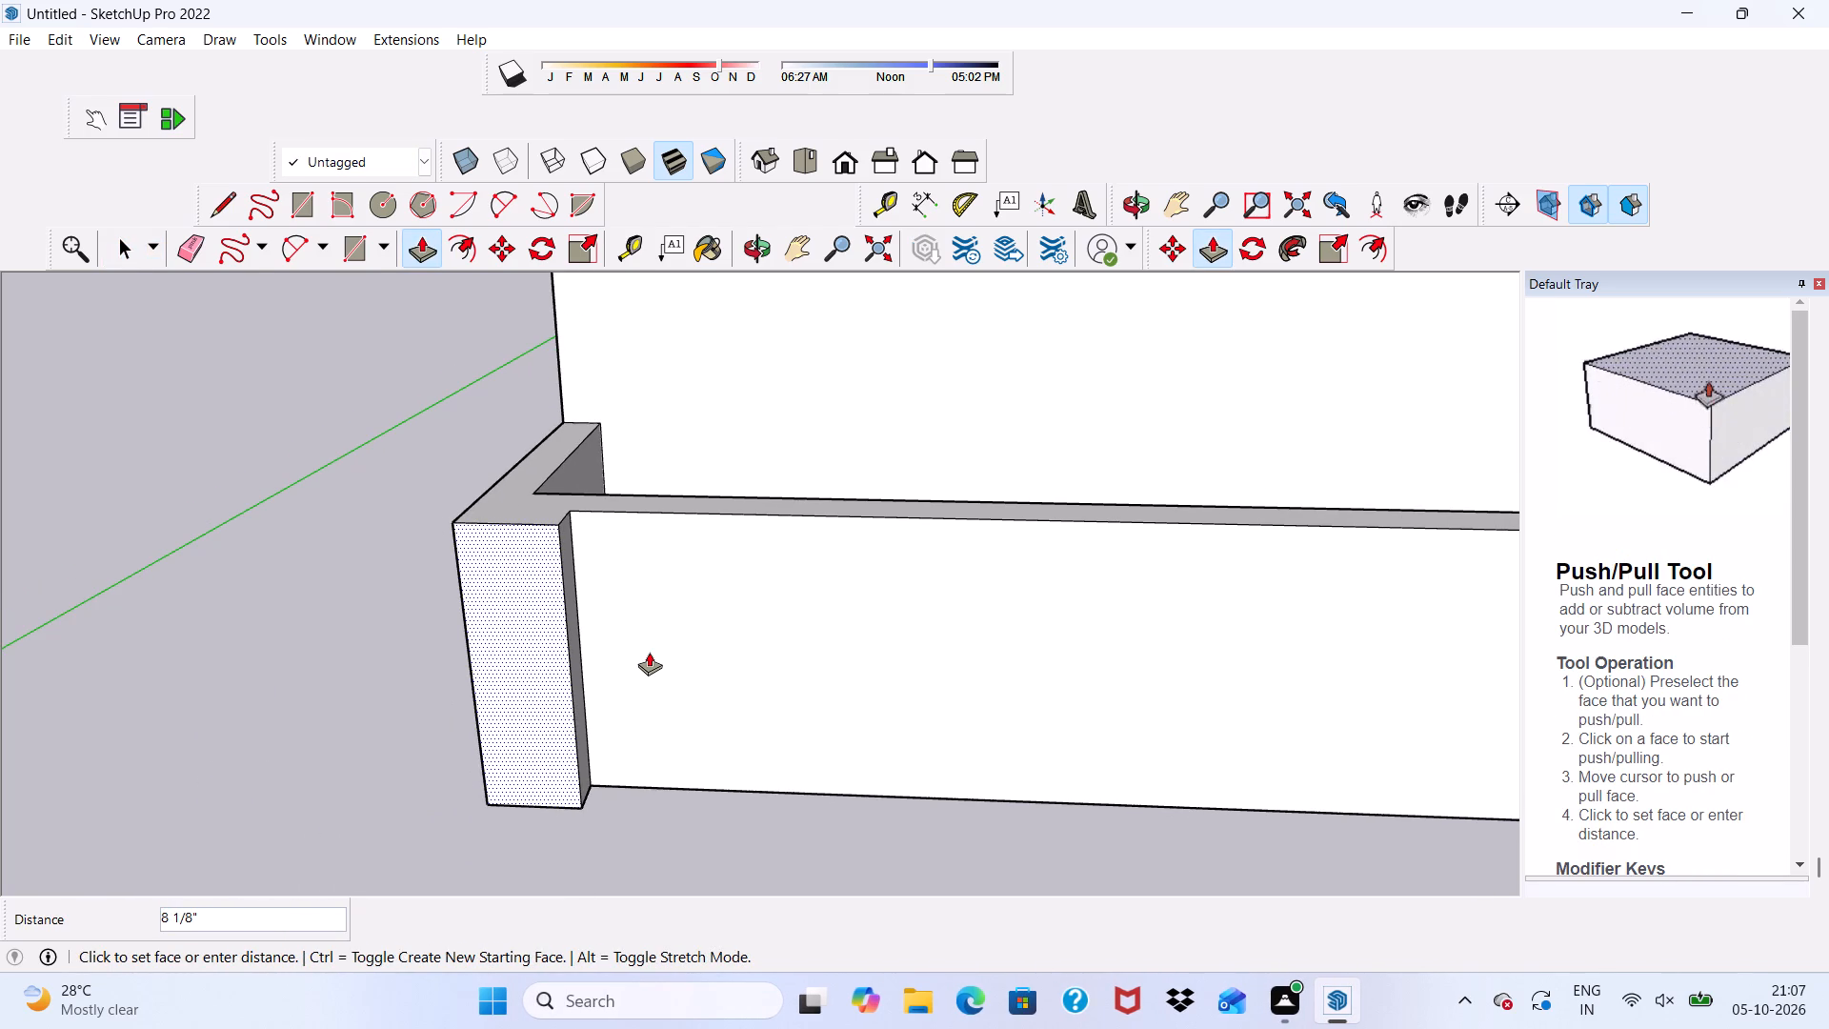
type("1'")
key("Return")
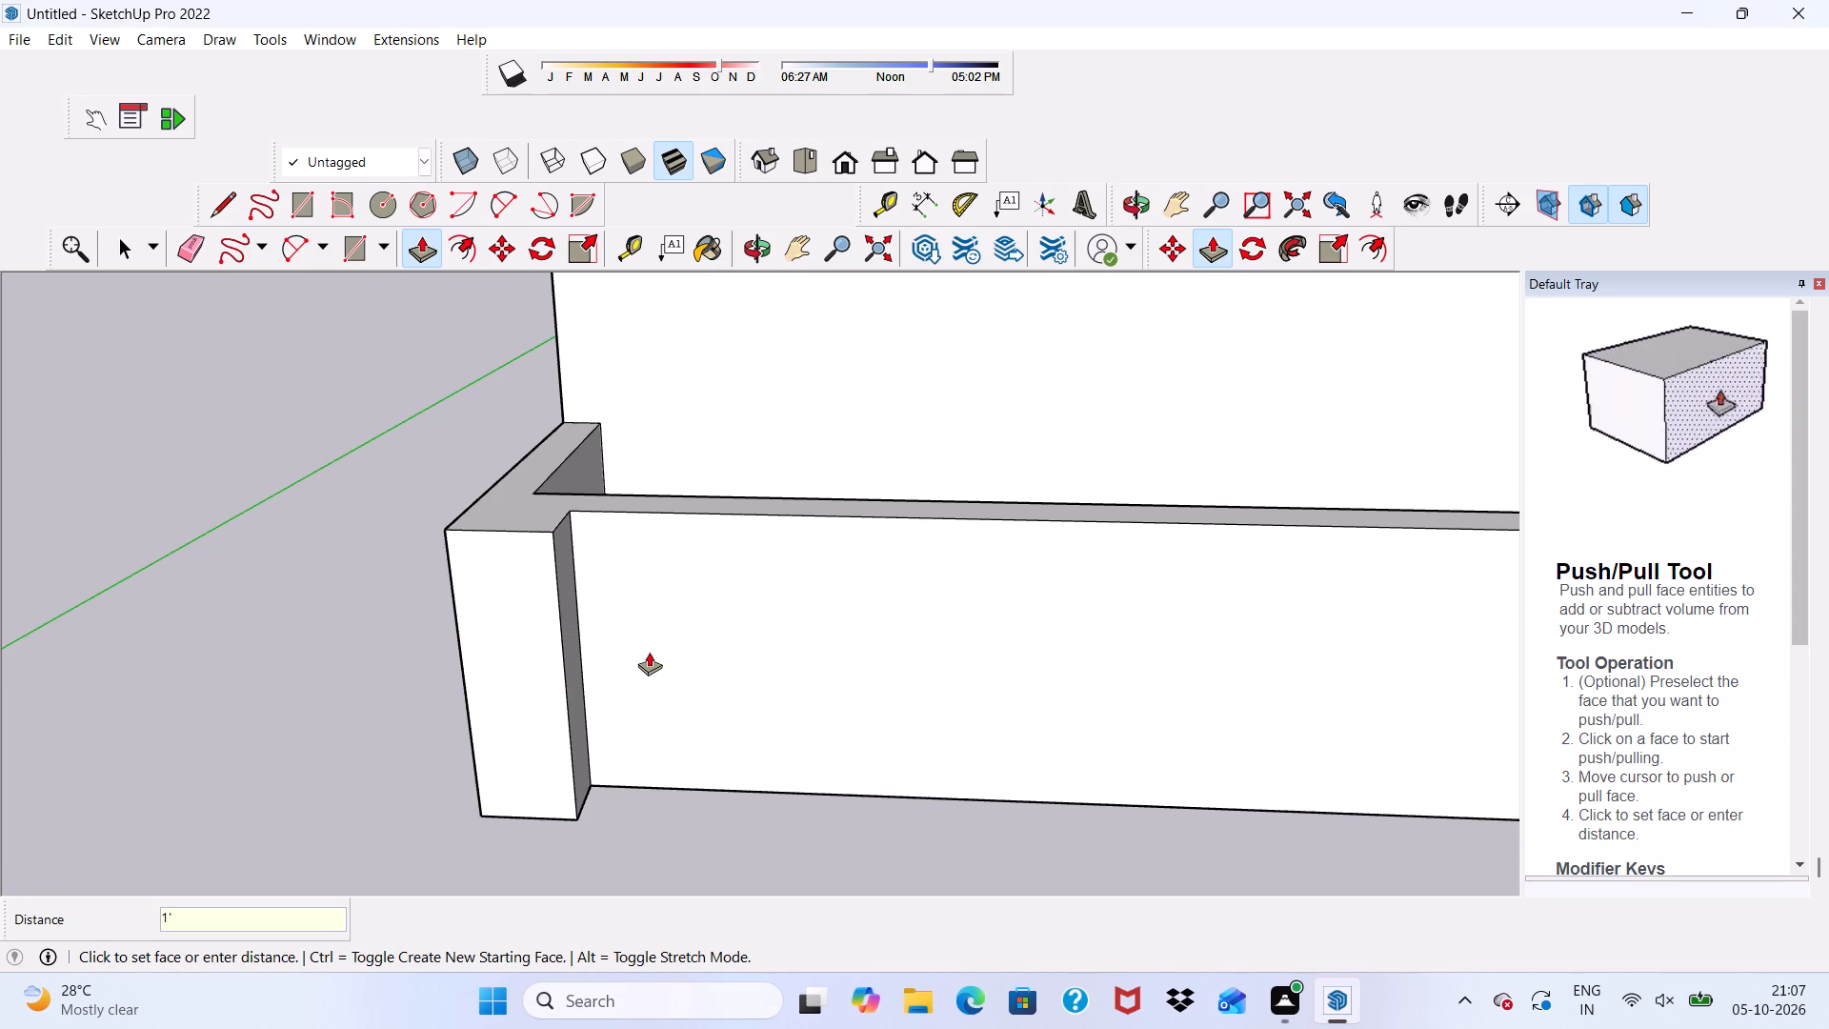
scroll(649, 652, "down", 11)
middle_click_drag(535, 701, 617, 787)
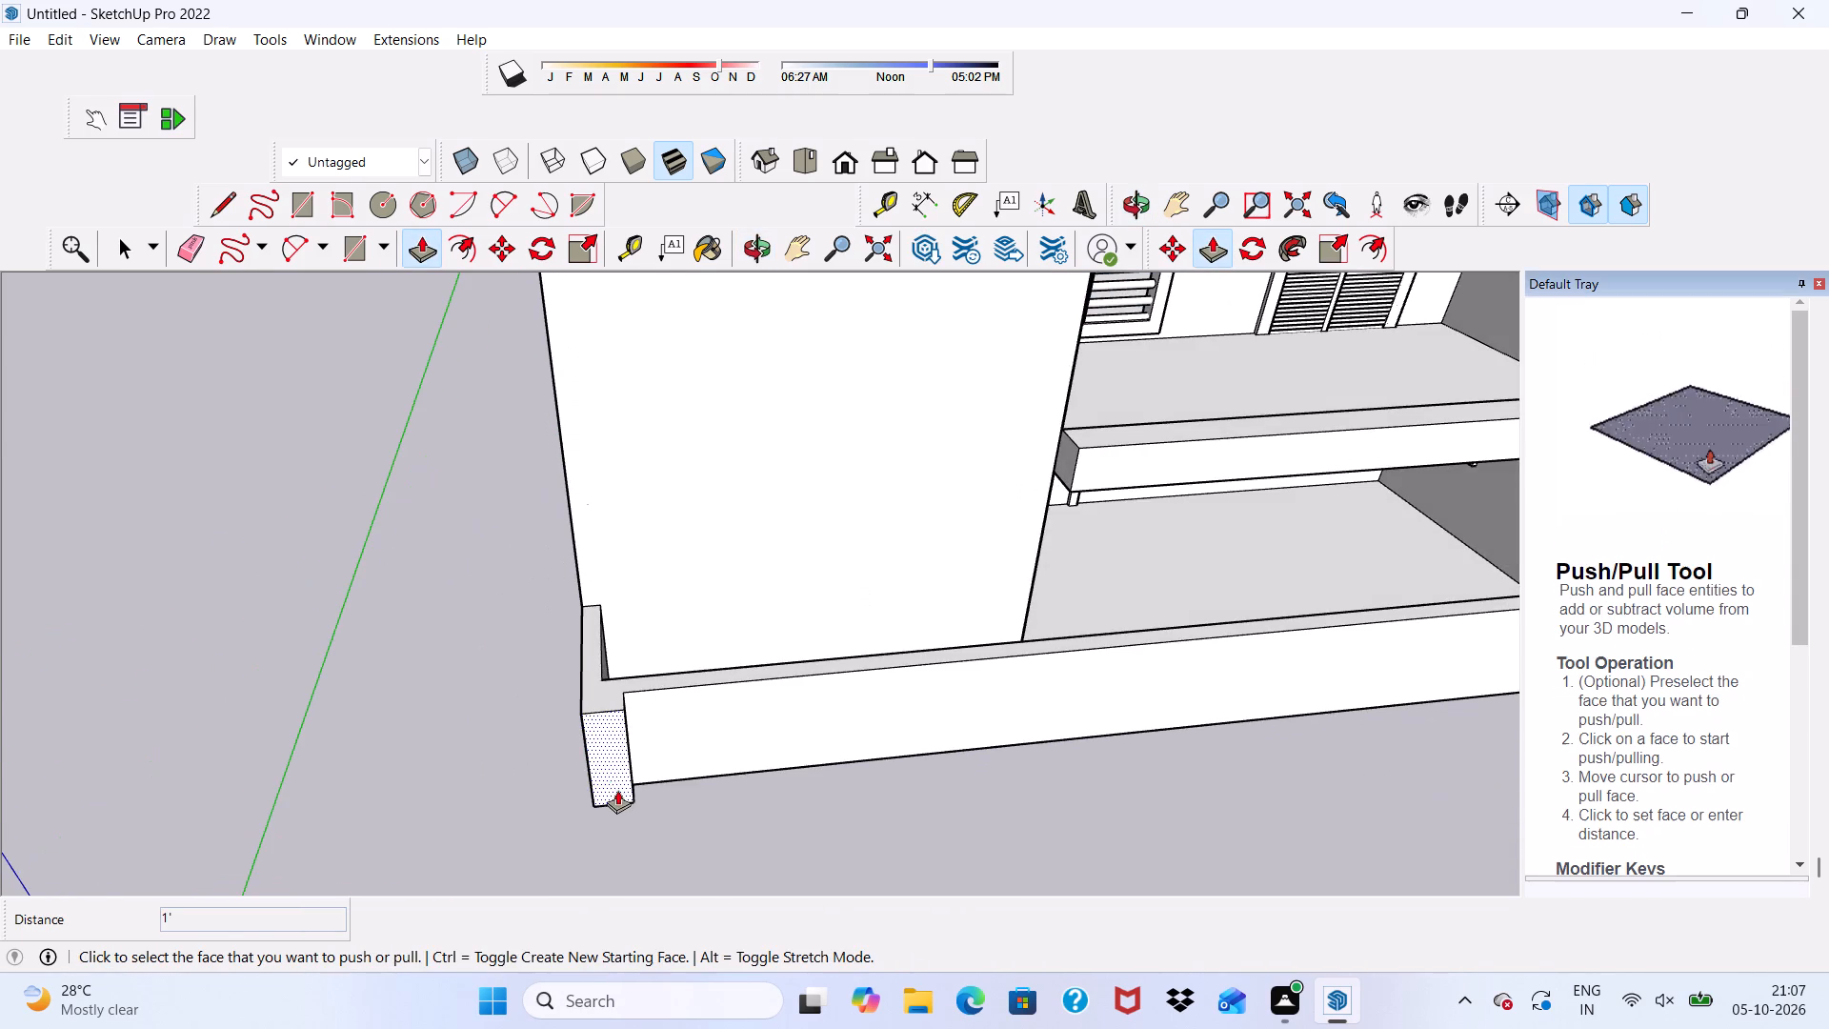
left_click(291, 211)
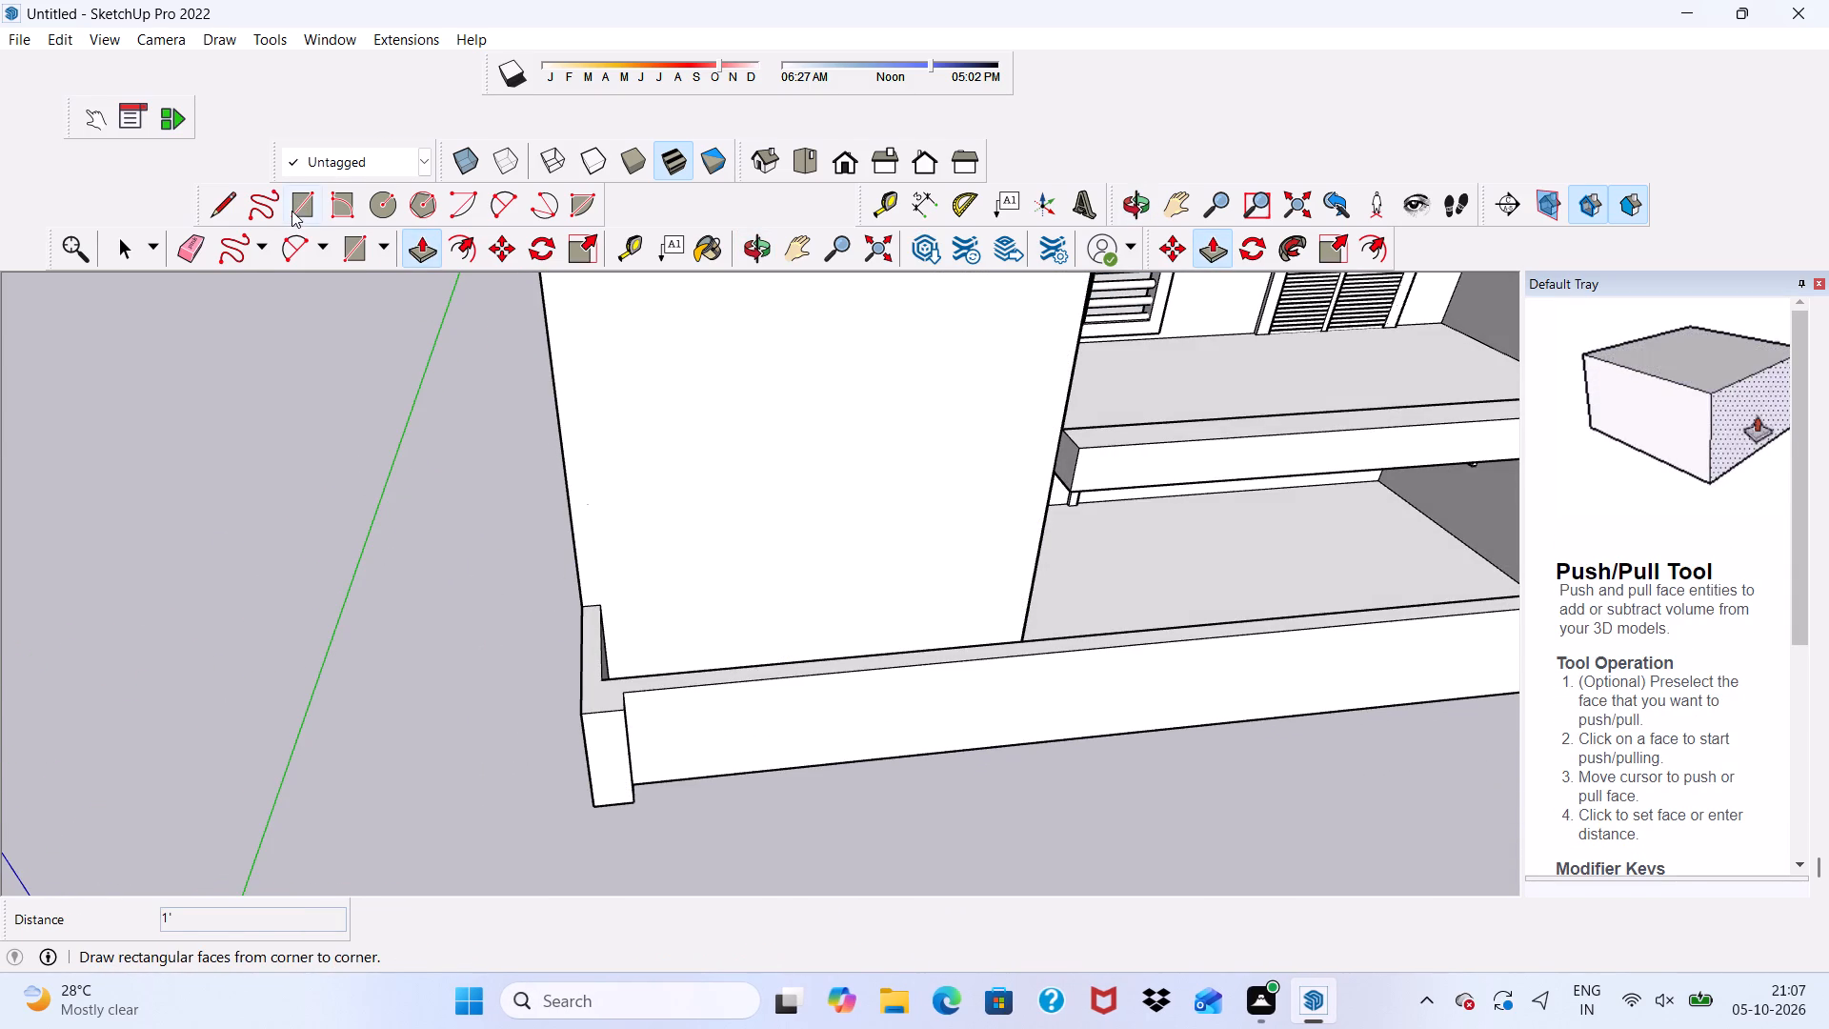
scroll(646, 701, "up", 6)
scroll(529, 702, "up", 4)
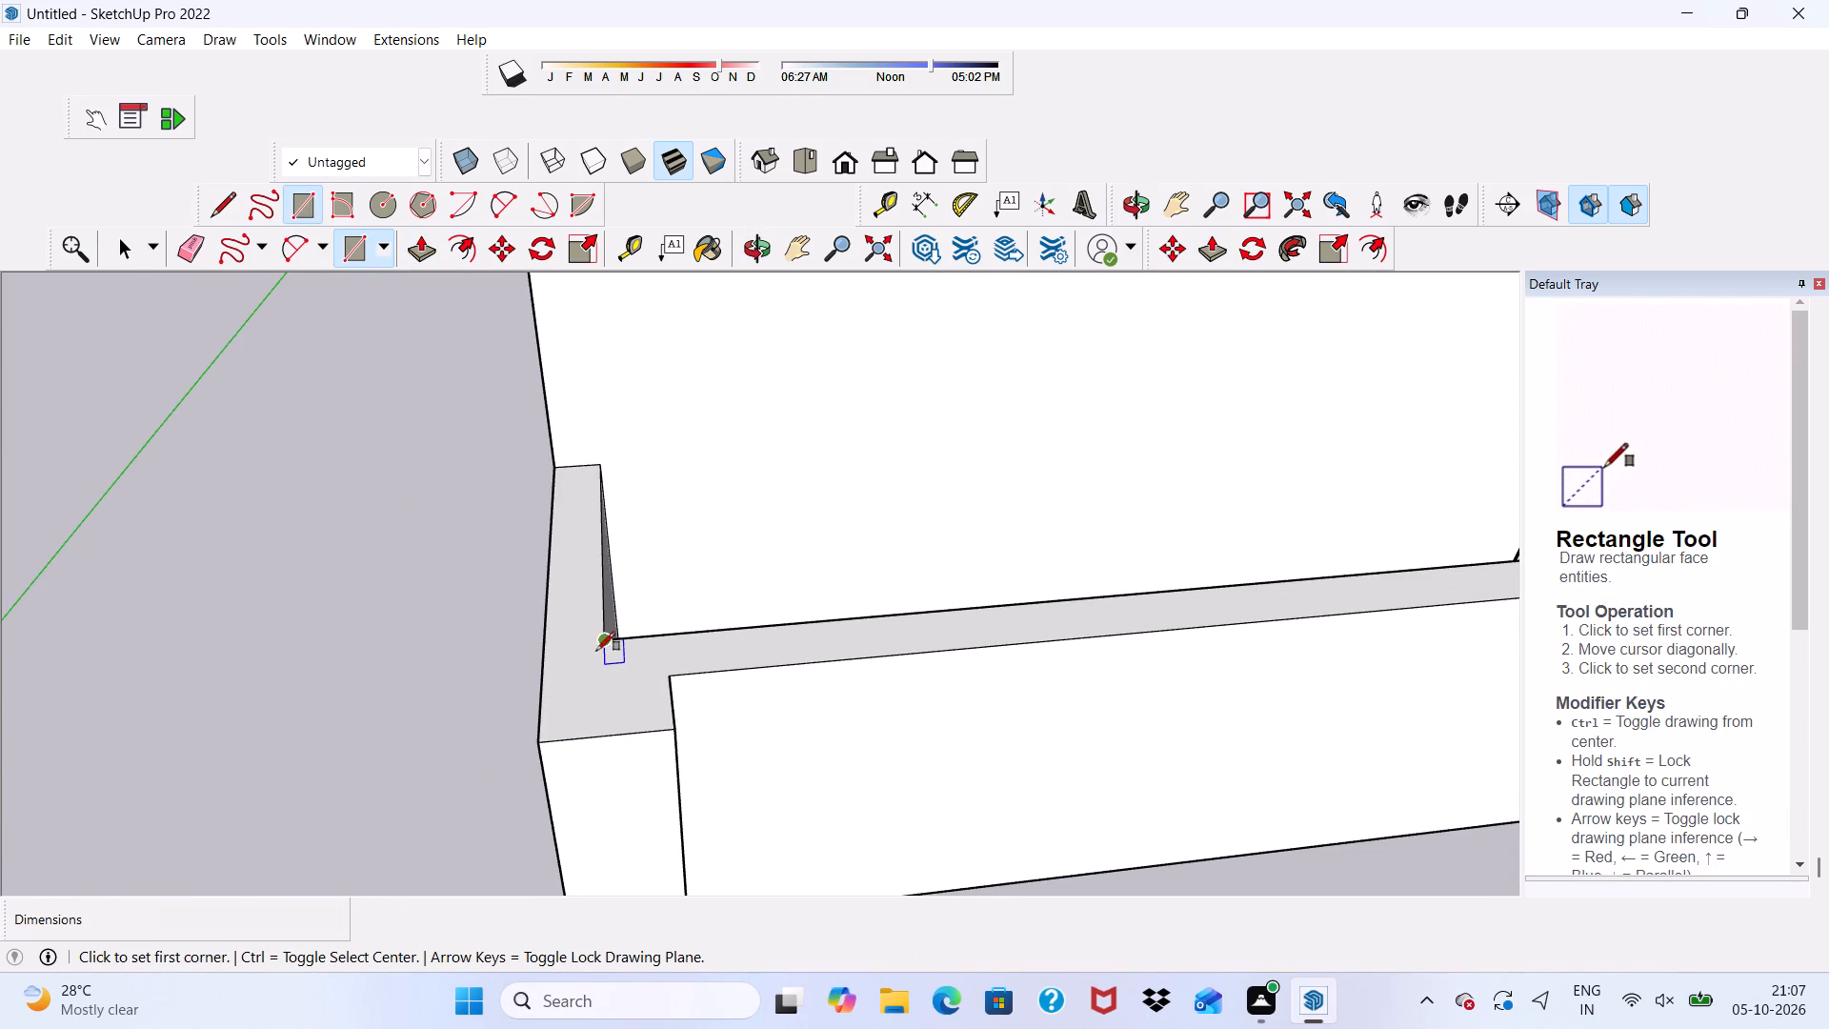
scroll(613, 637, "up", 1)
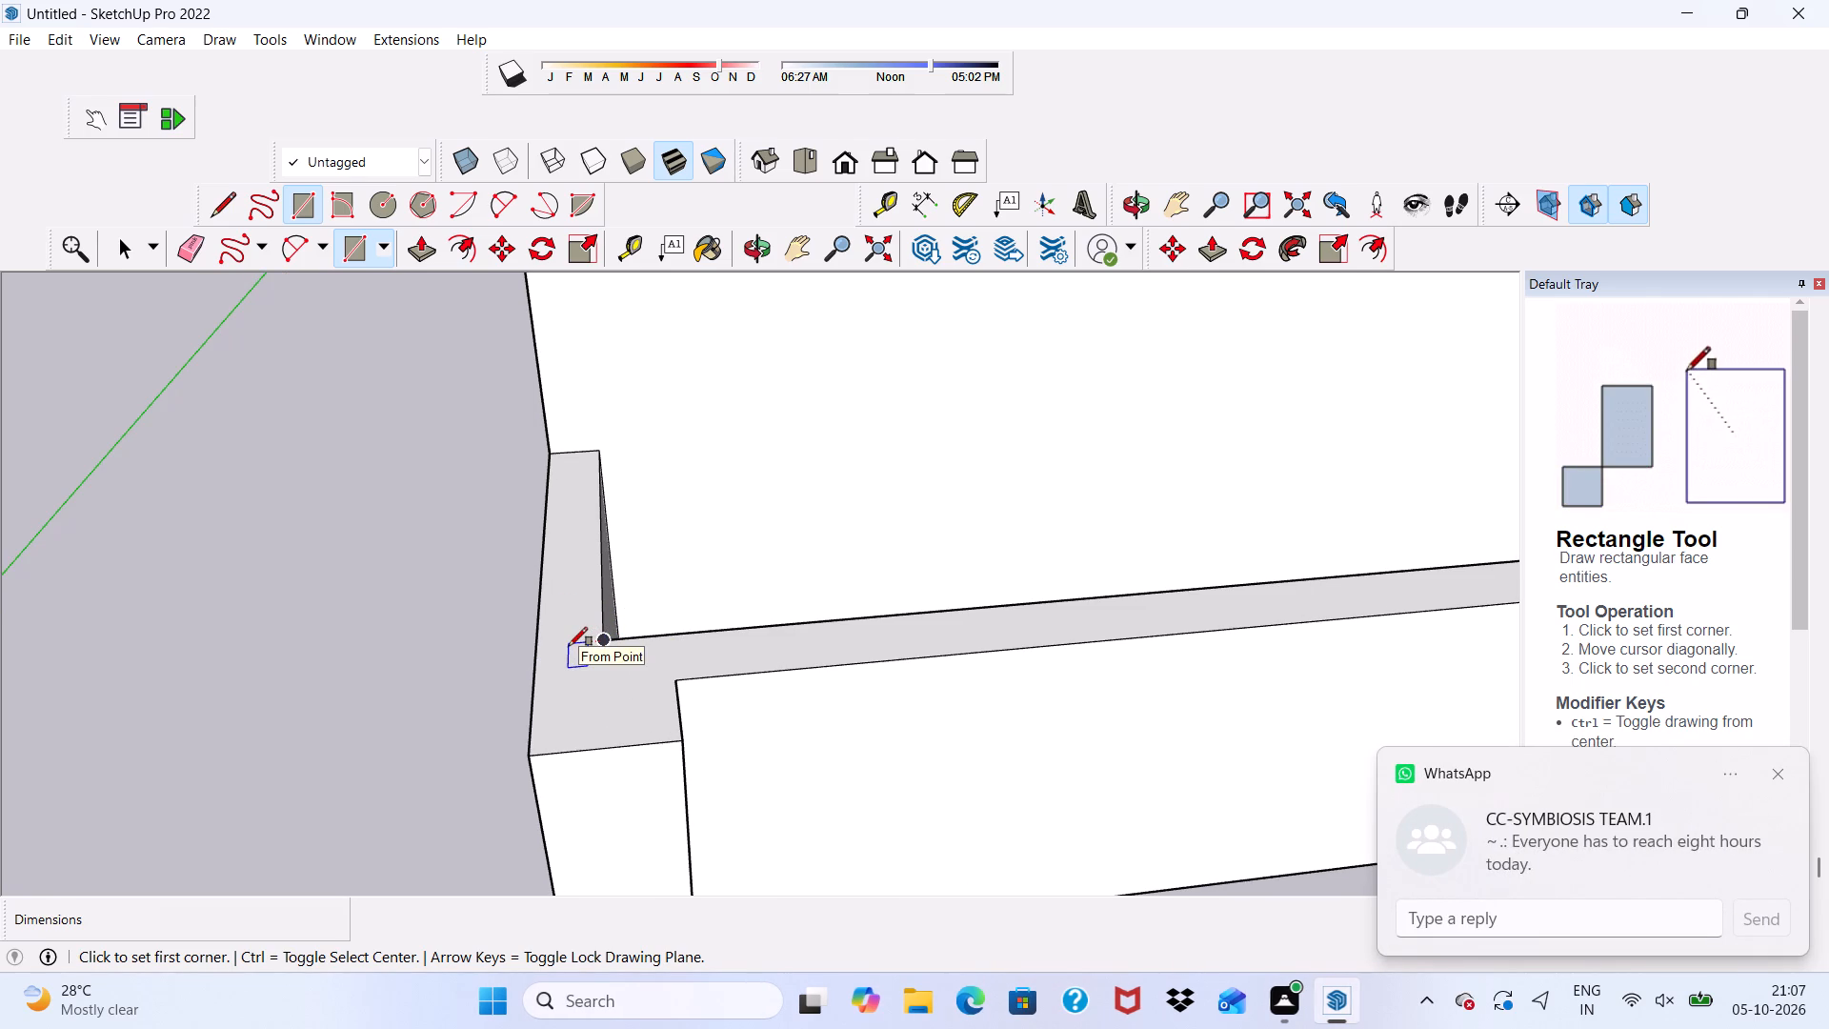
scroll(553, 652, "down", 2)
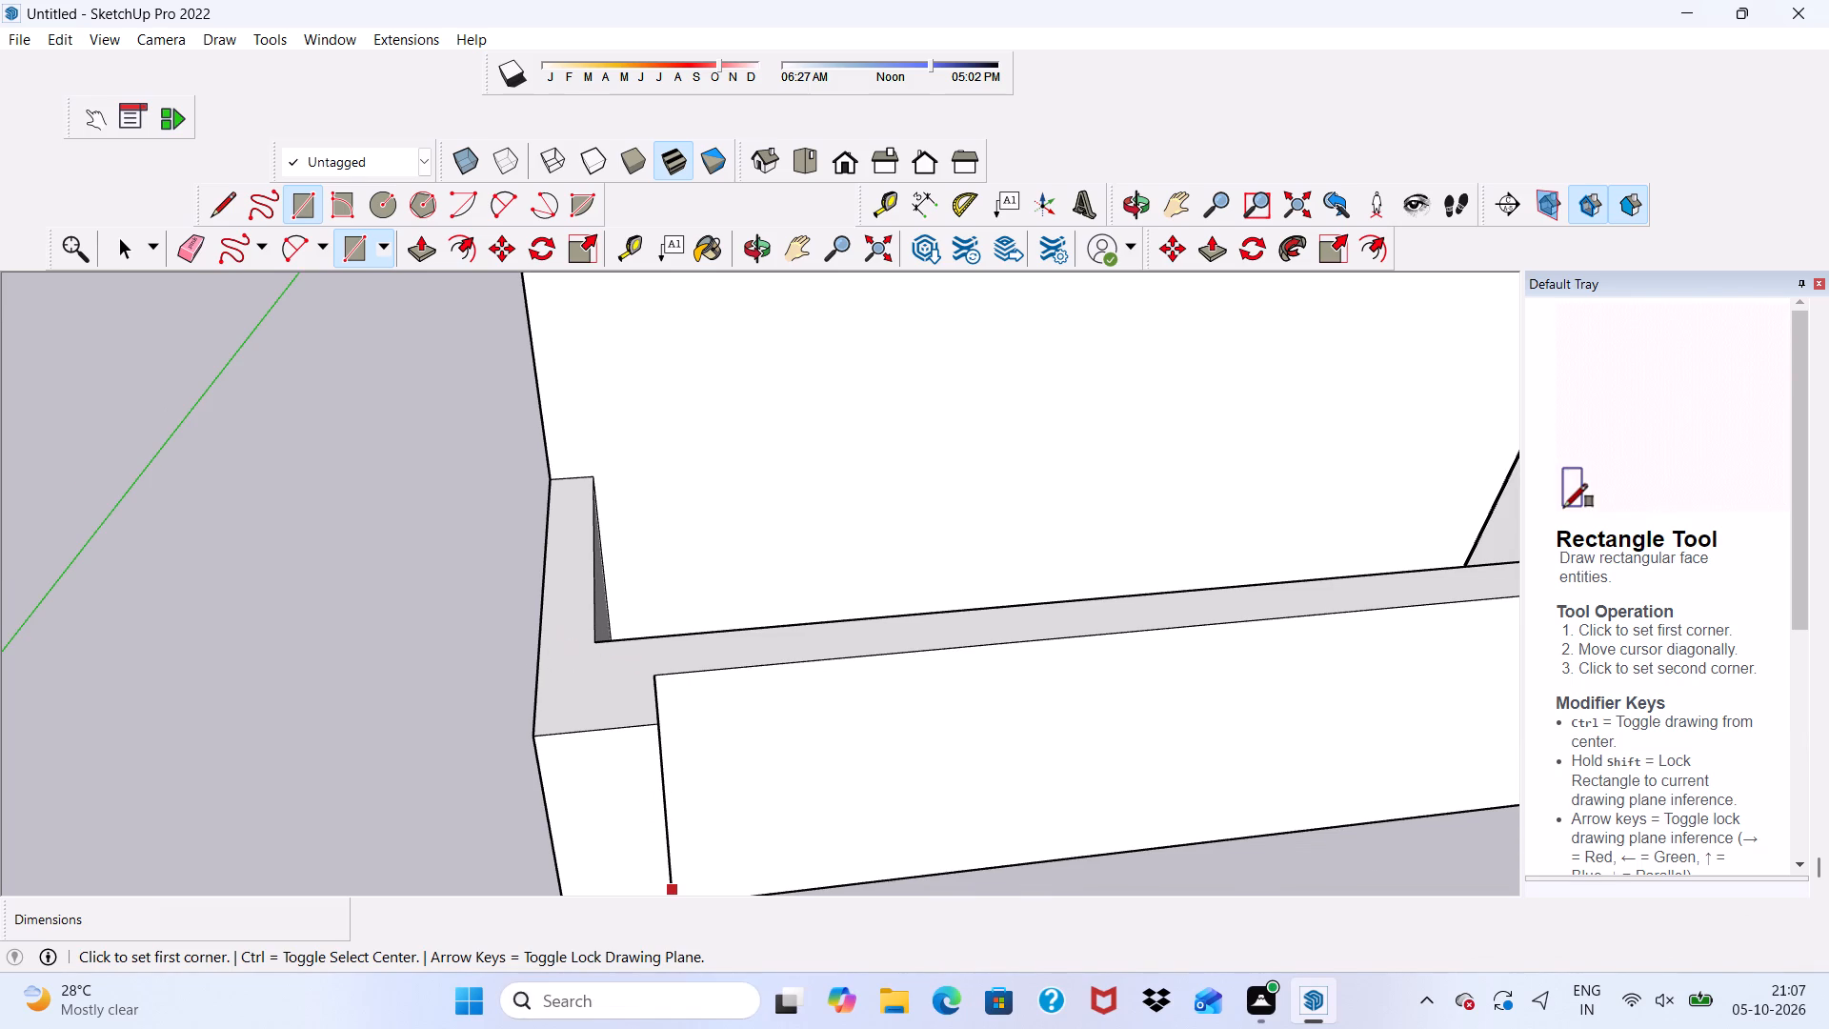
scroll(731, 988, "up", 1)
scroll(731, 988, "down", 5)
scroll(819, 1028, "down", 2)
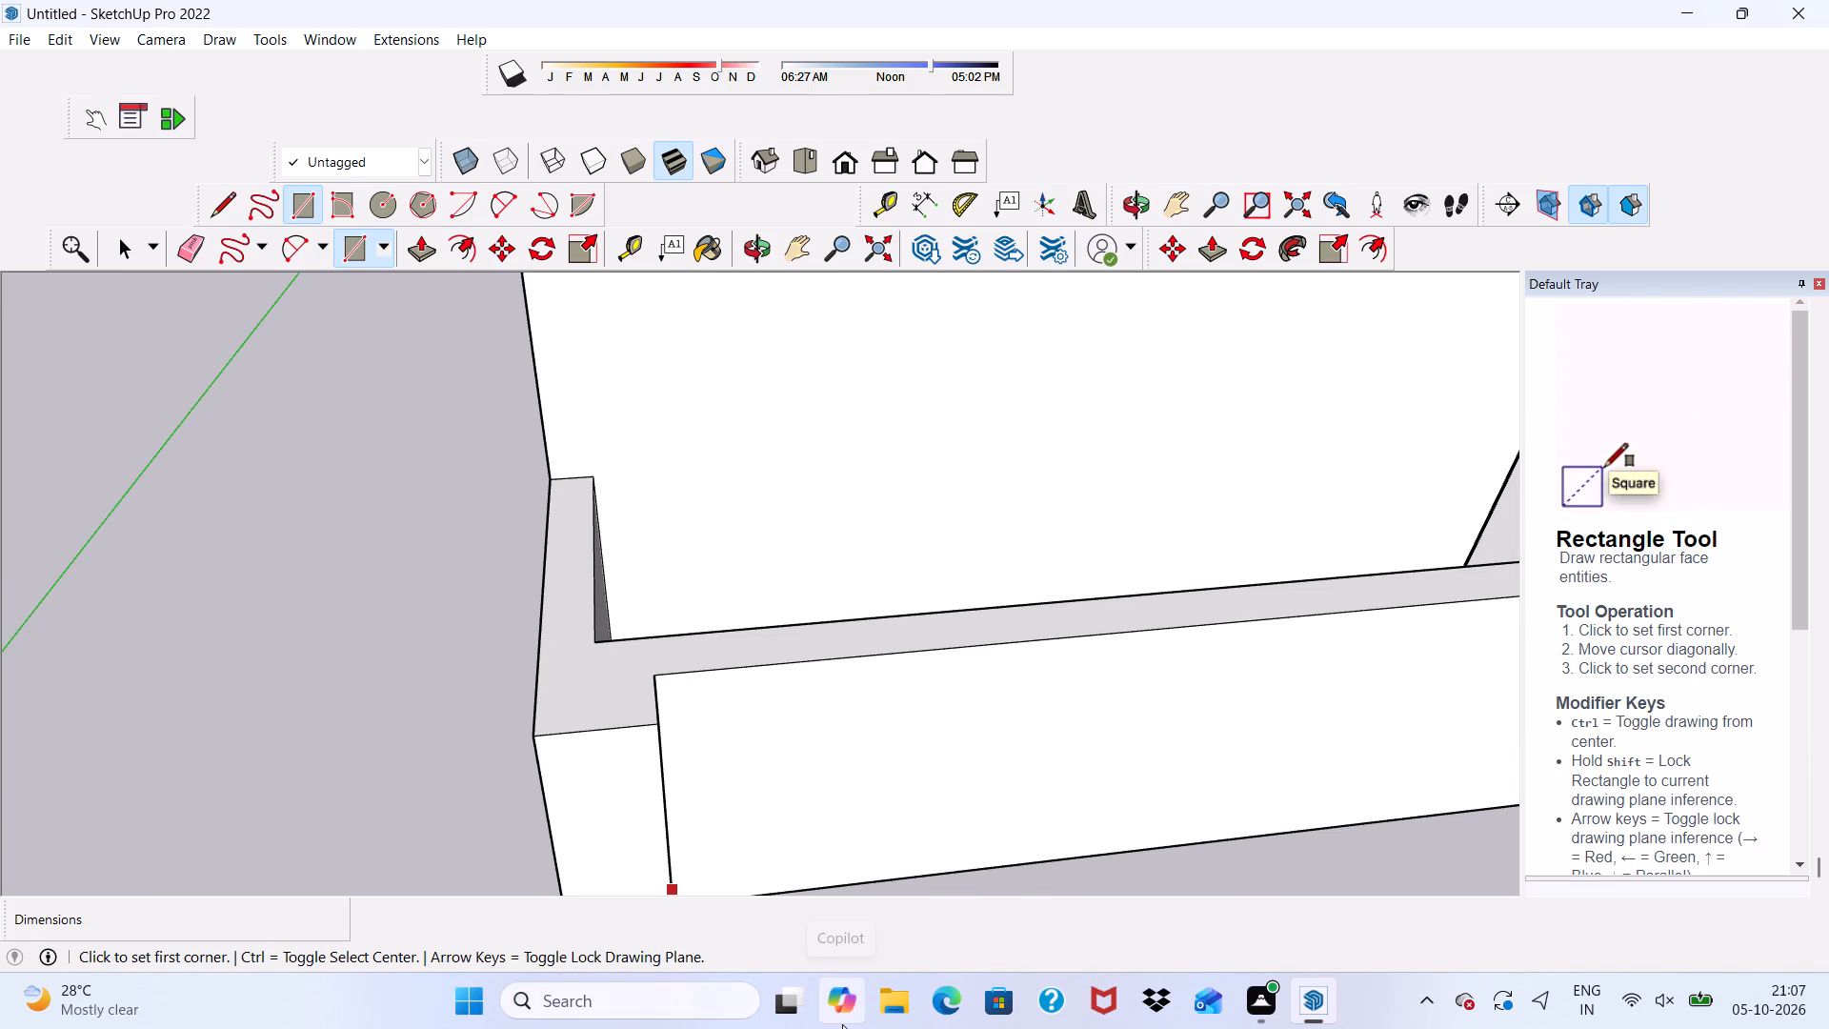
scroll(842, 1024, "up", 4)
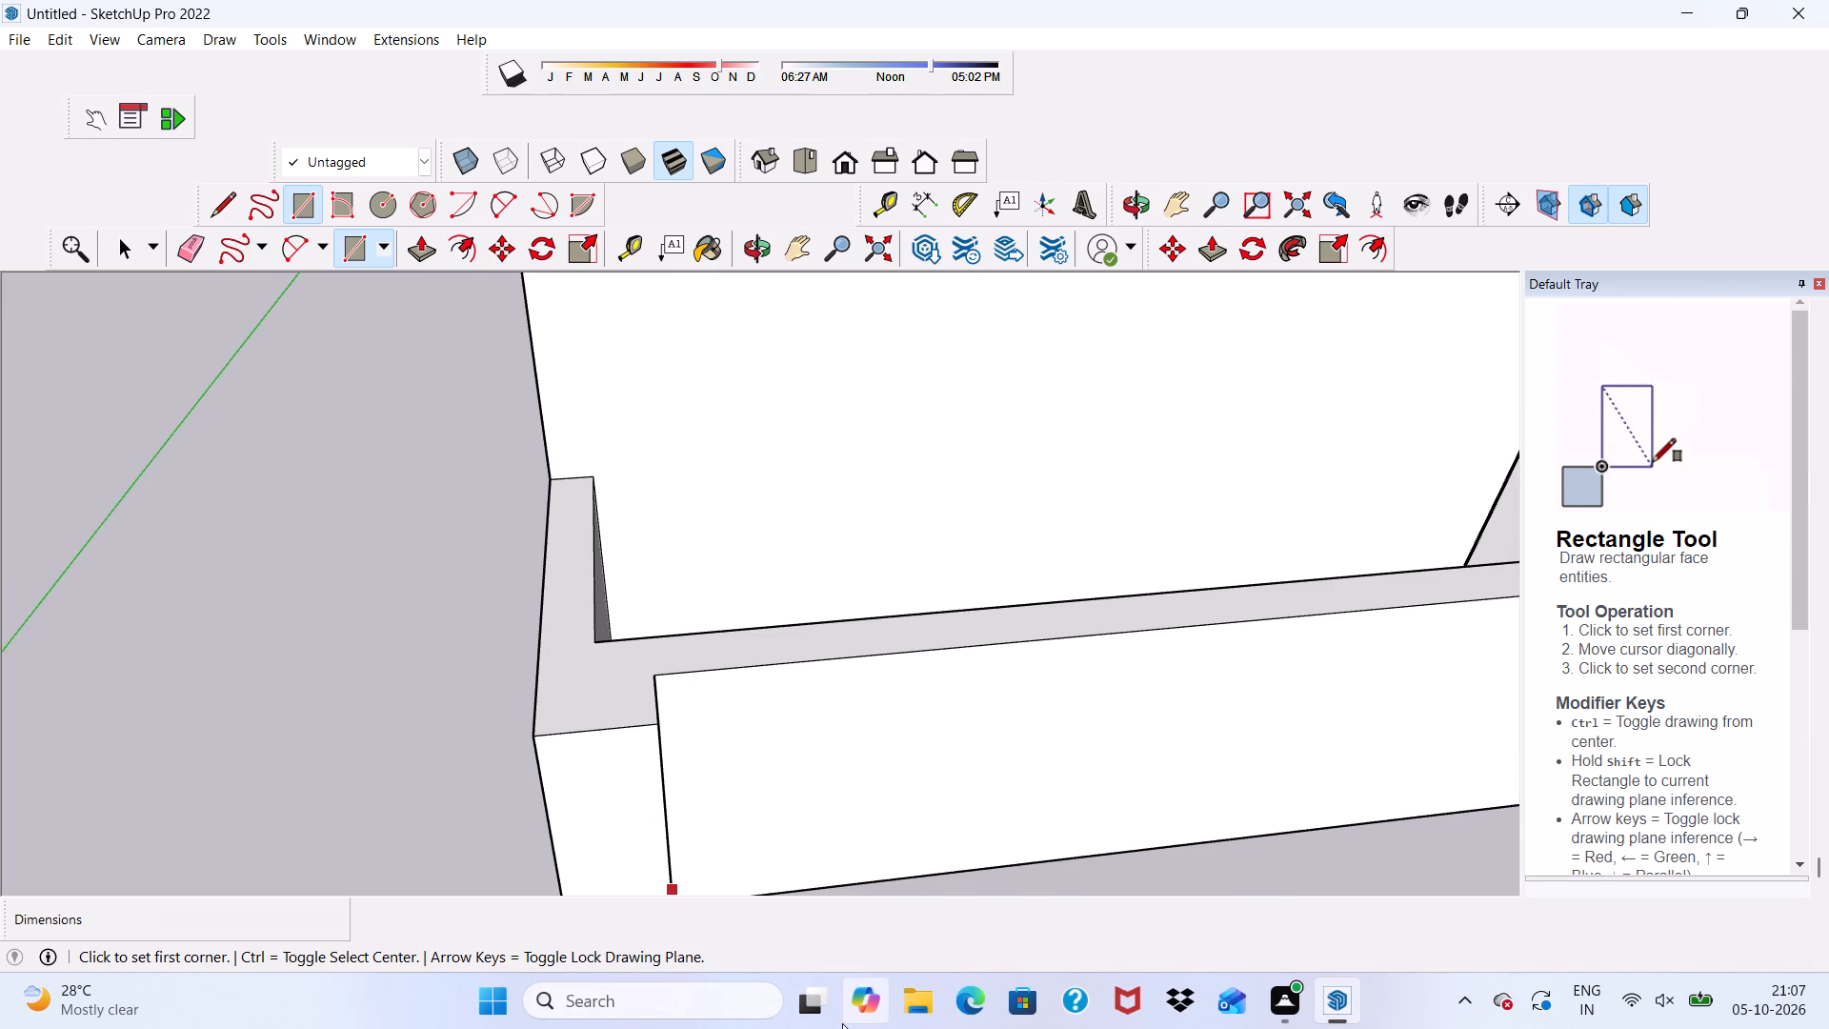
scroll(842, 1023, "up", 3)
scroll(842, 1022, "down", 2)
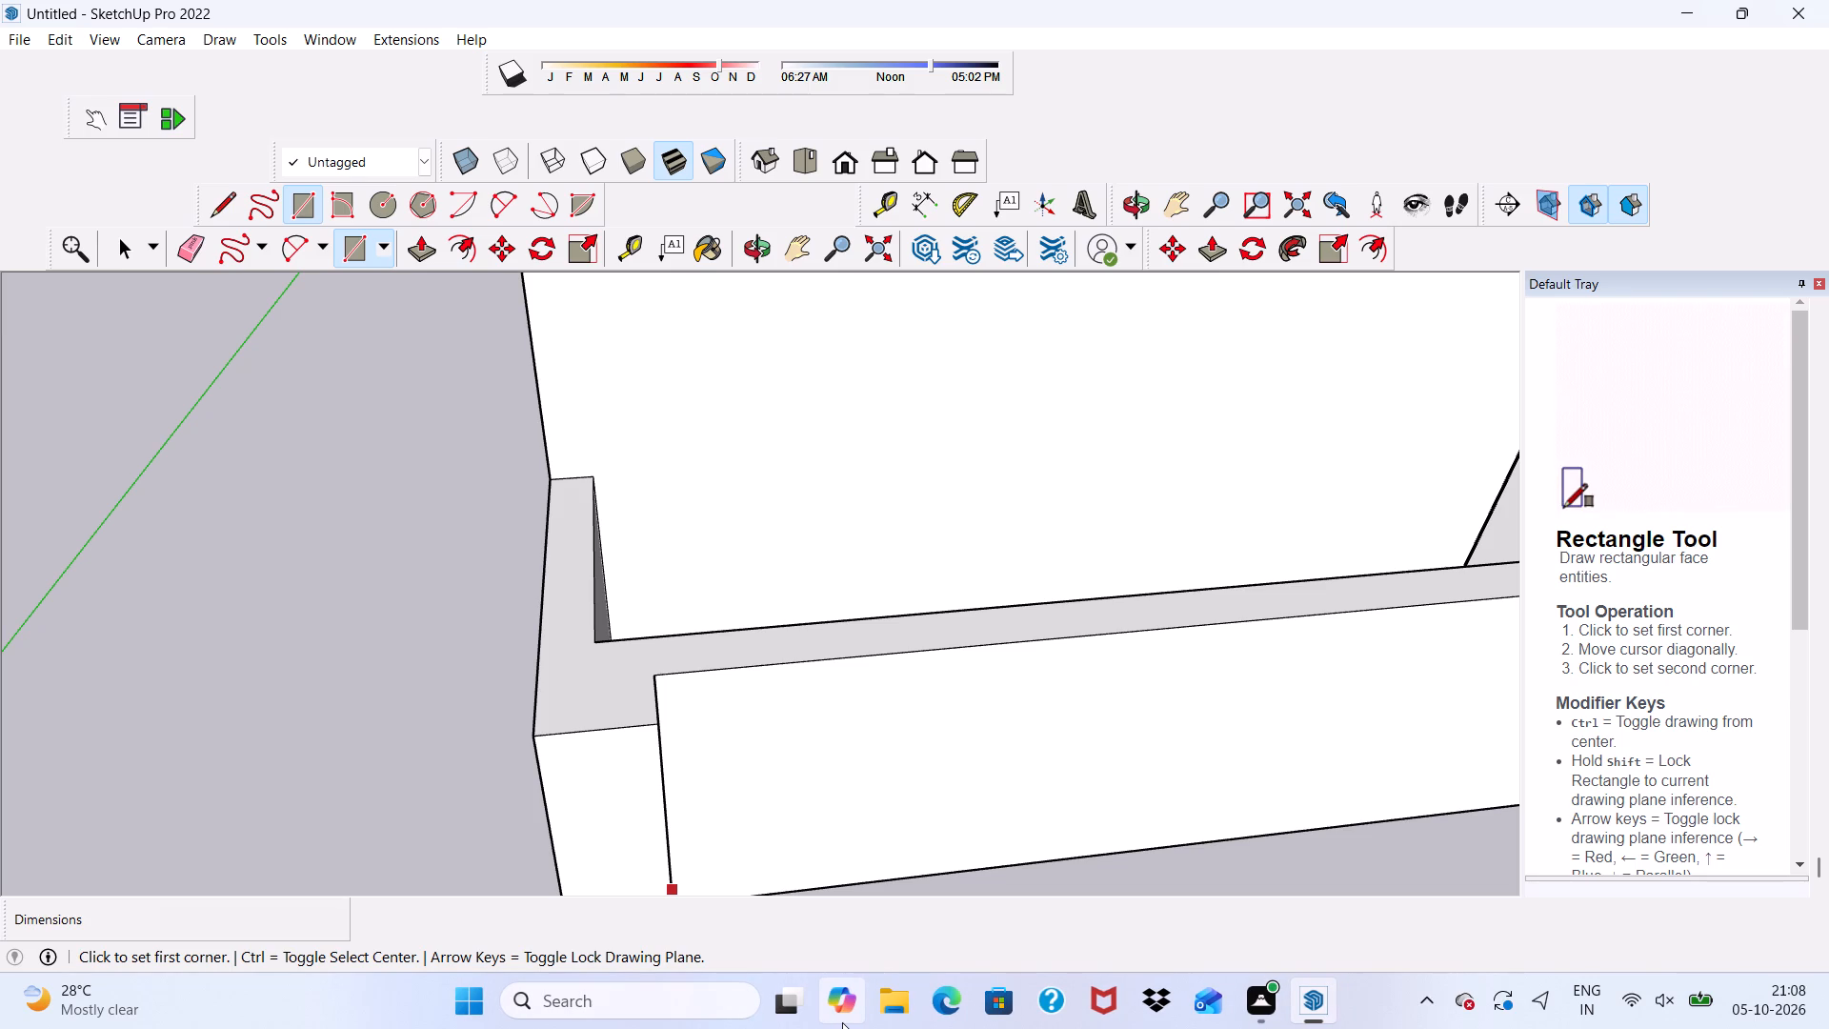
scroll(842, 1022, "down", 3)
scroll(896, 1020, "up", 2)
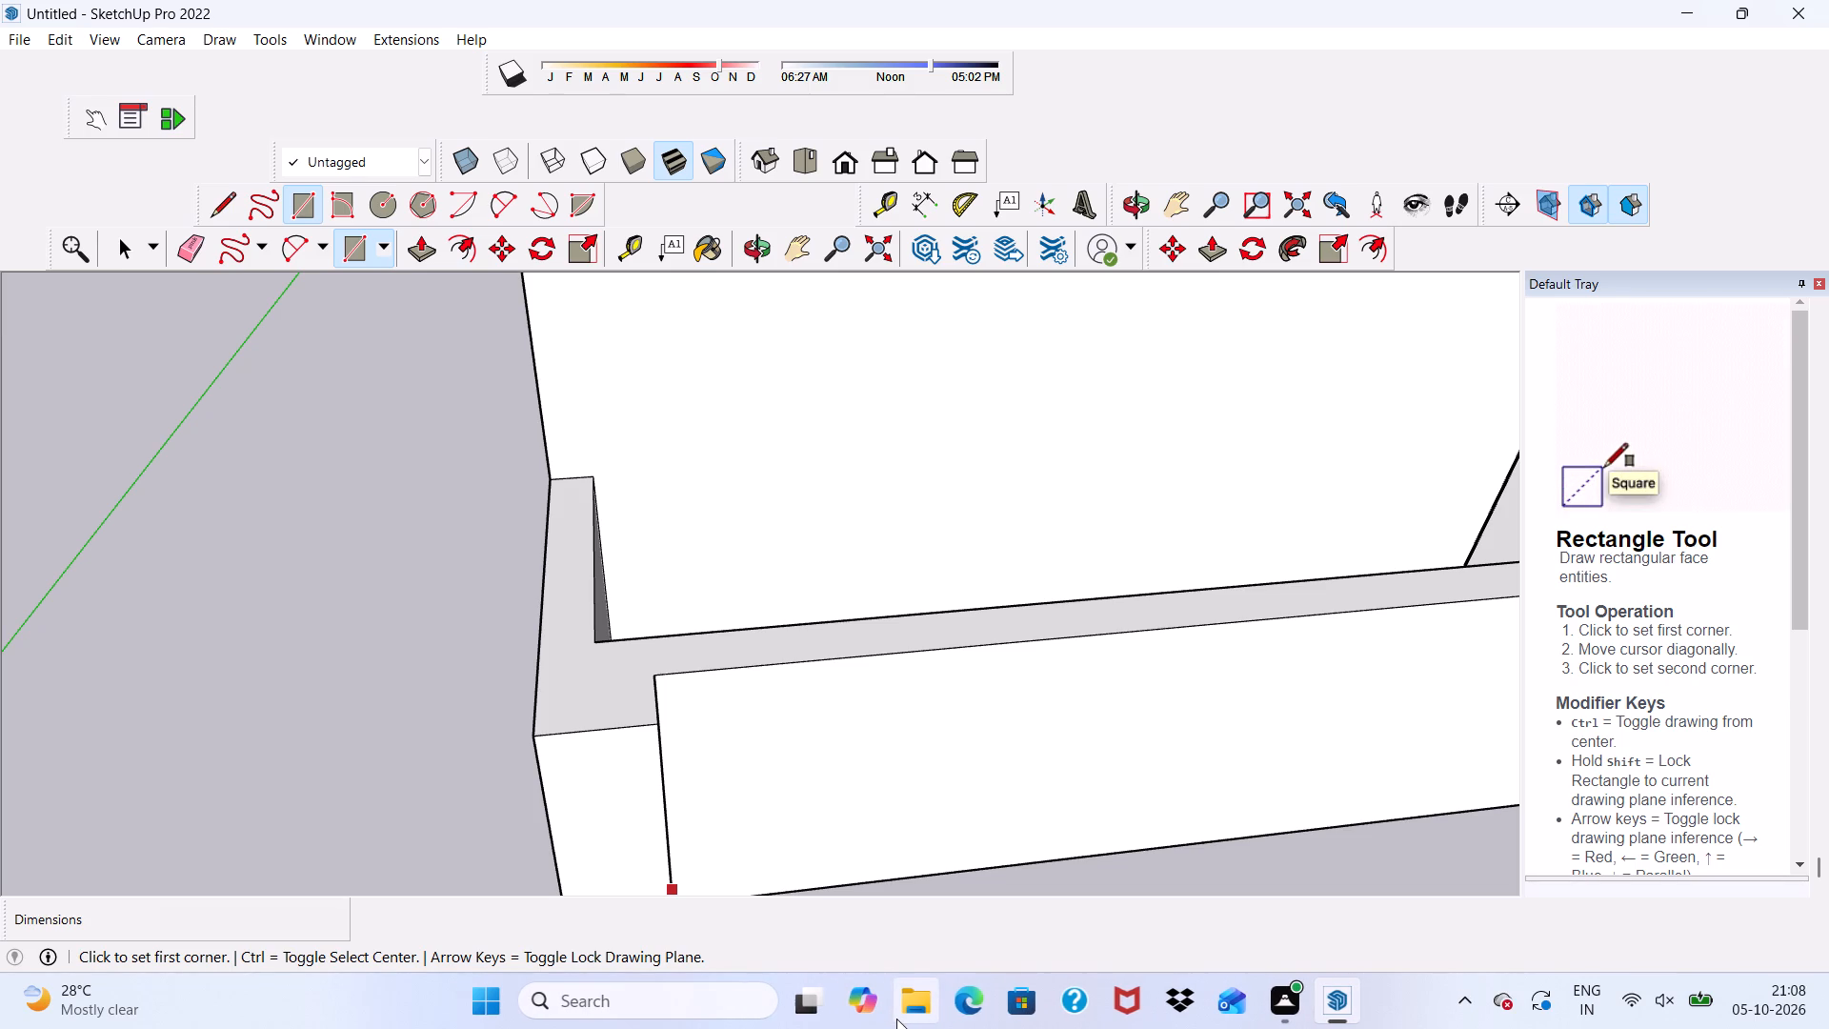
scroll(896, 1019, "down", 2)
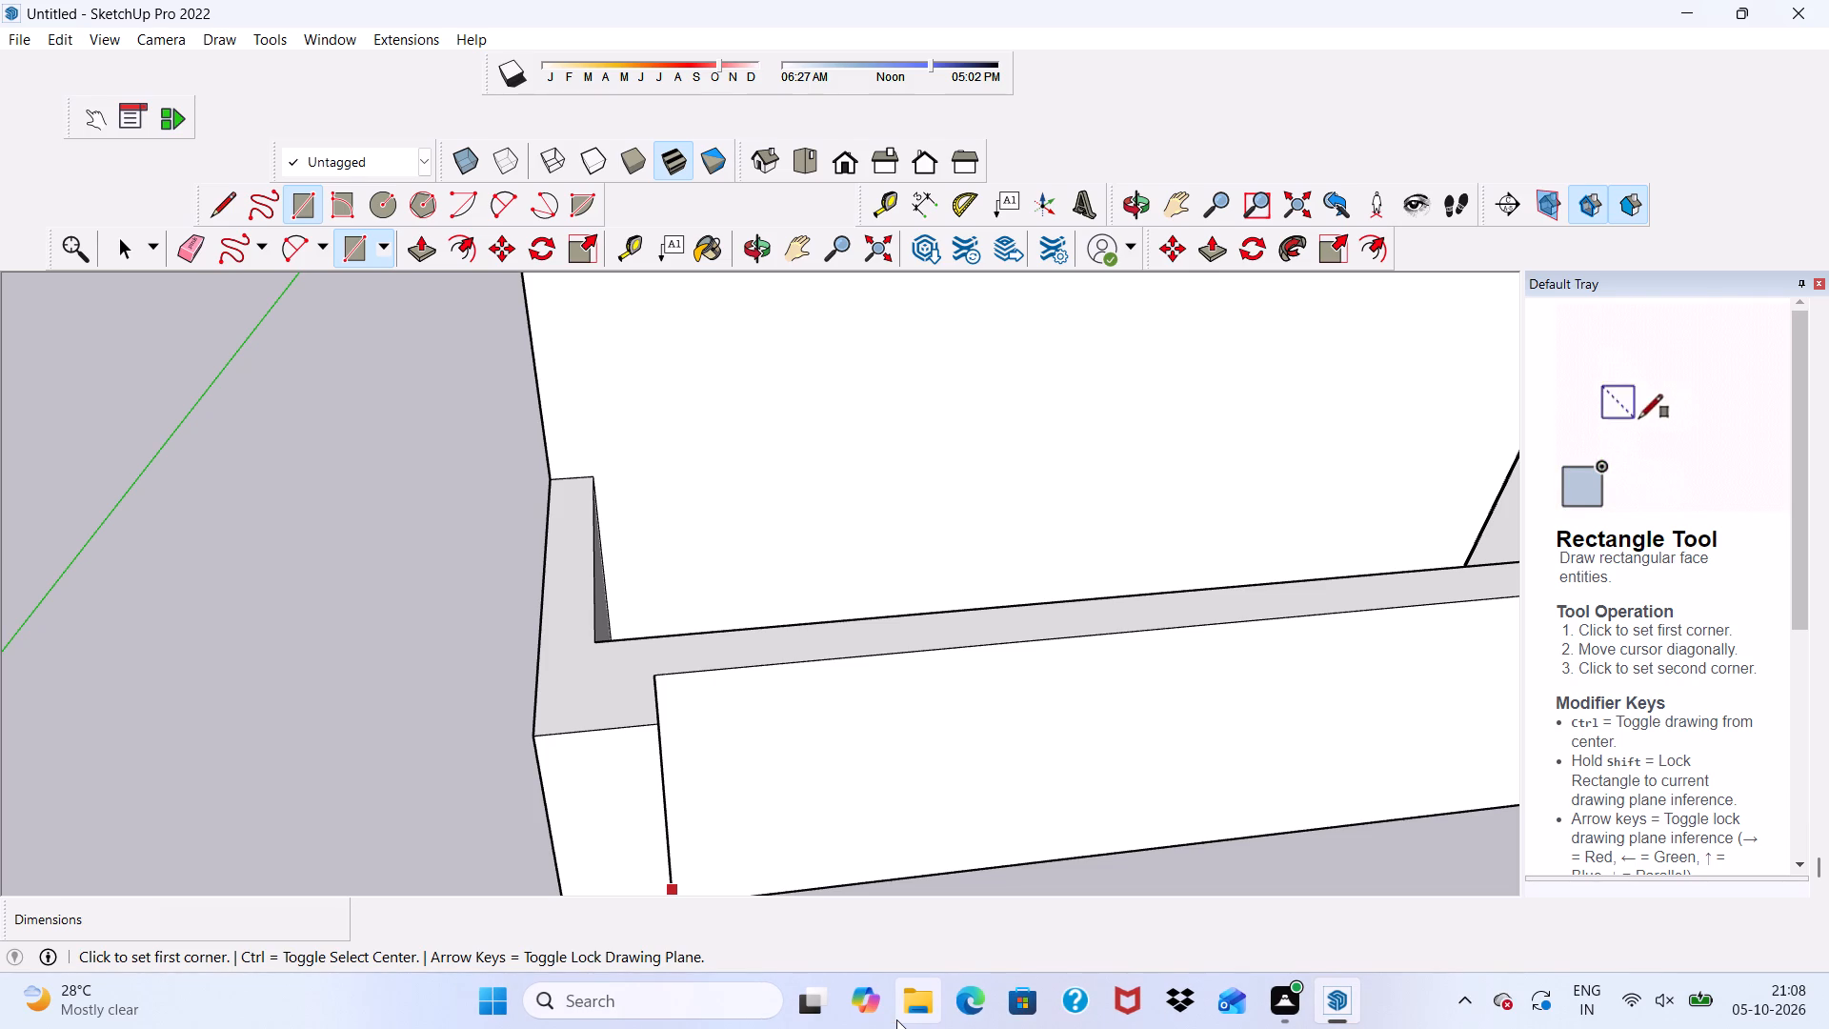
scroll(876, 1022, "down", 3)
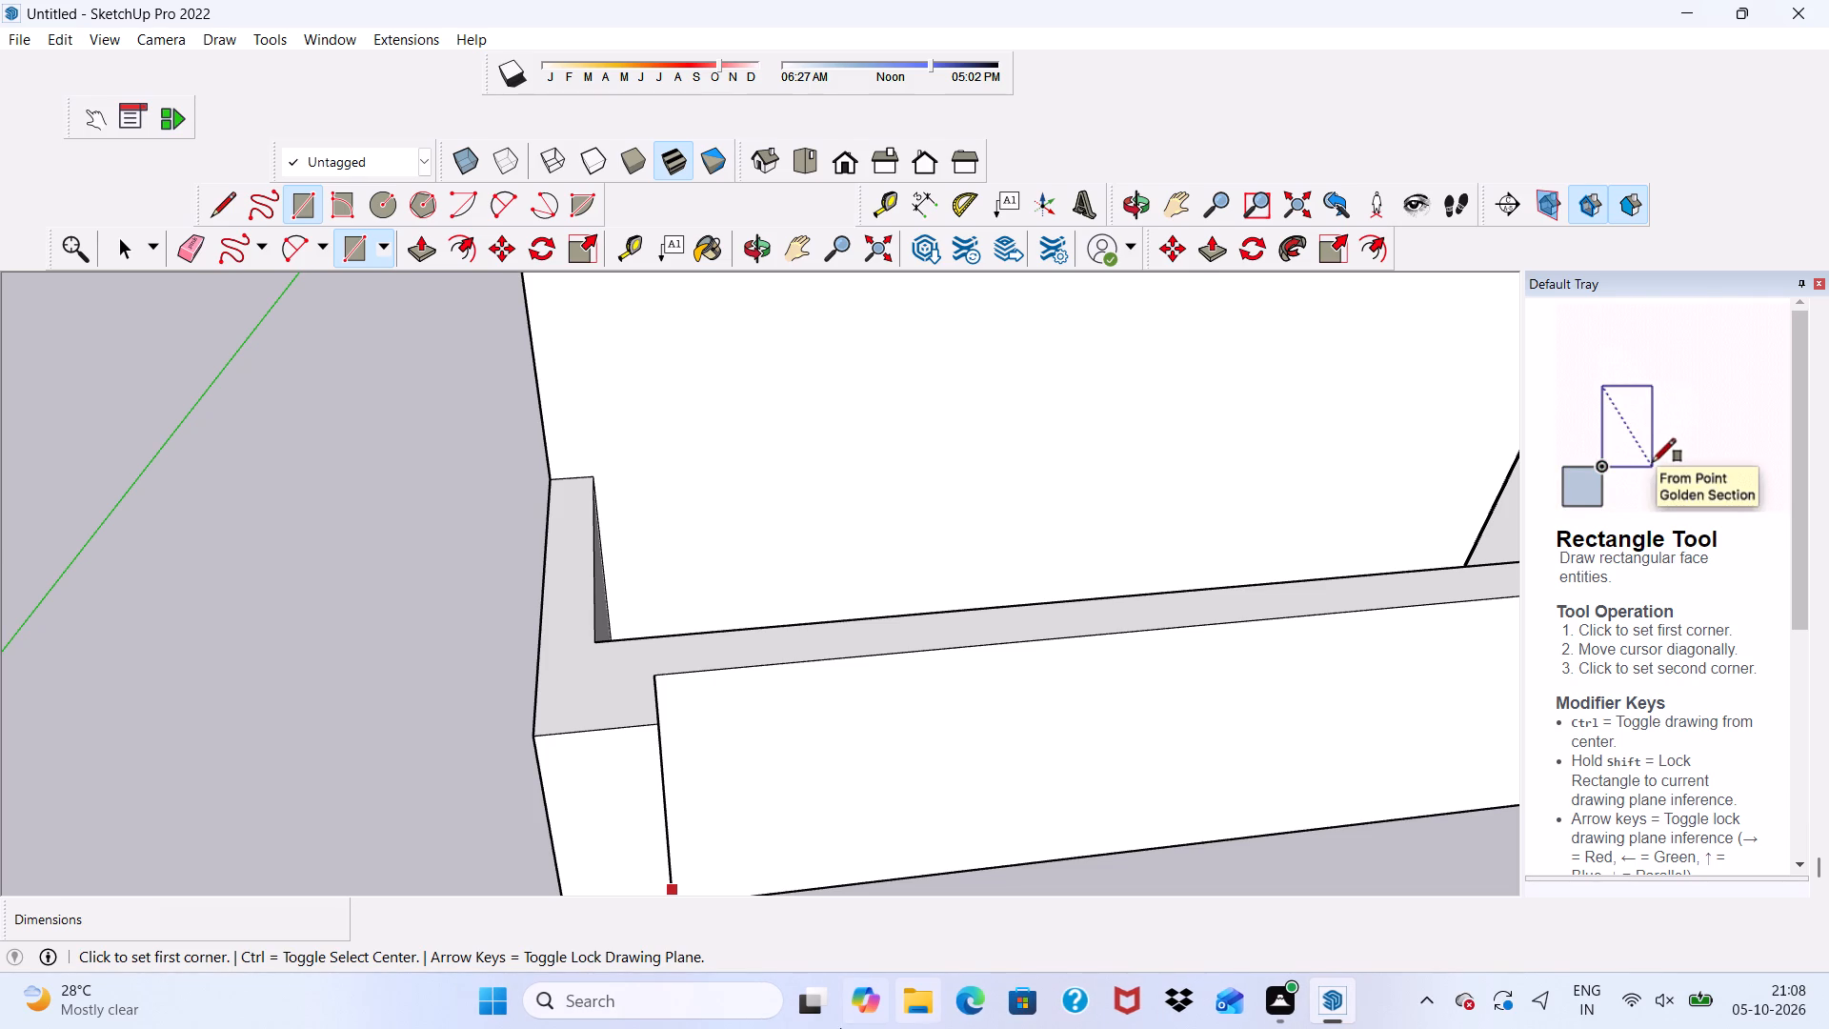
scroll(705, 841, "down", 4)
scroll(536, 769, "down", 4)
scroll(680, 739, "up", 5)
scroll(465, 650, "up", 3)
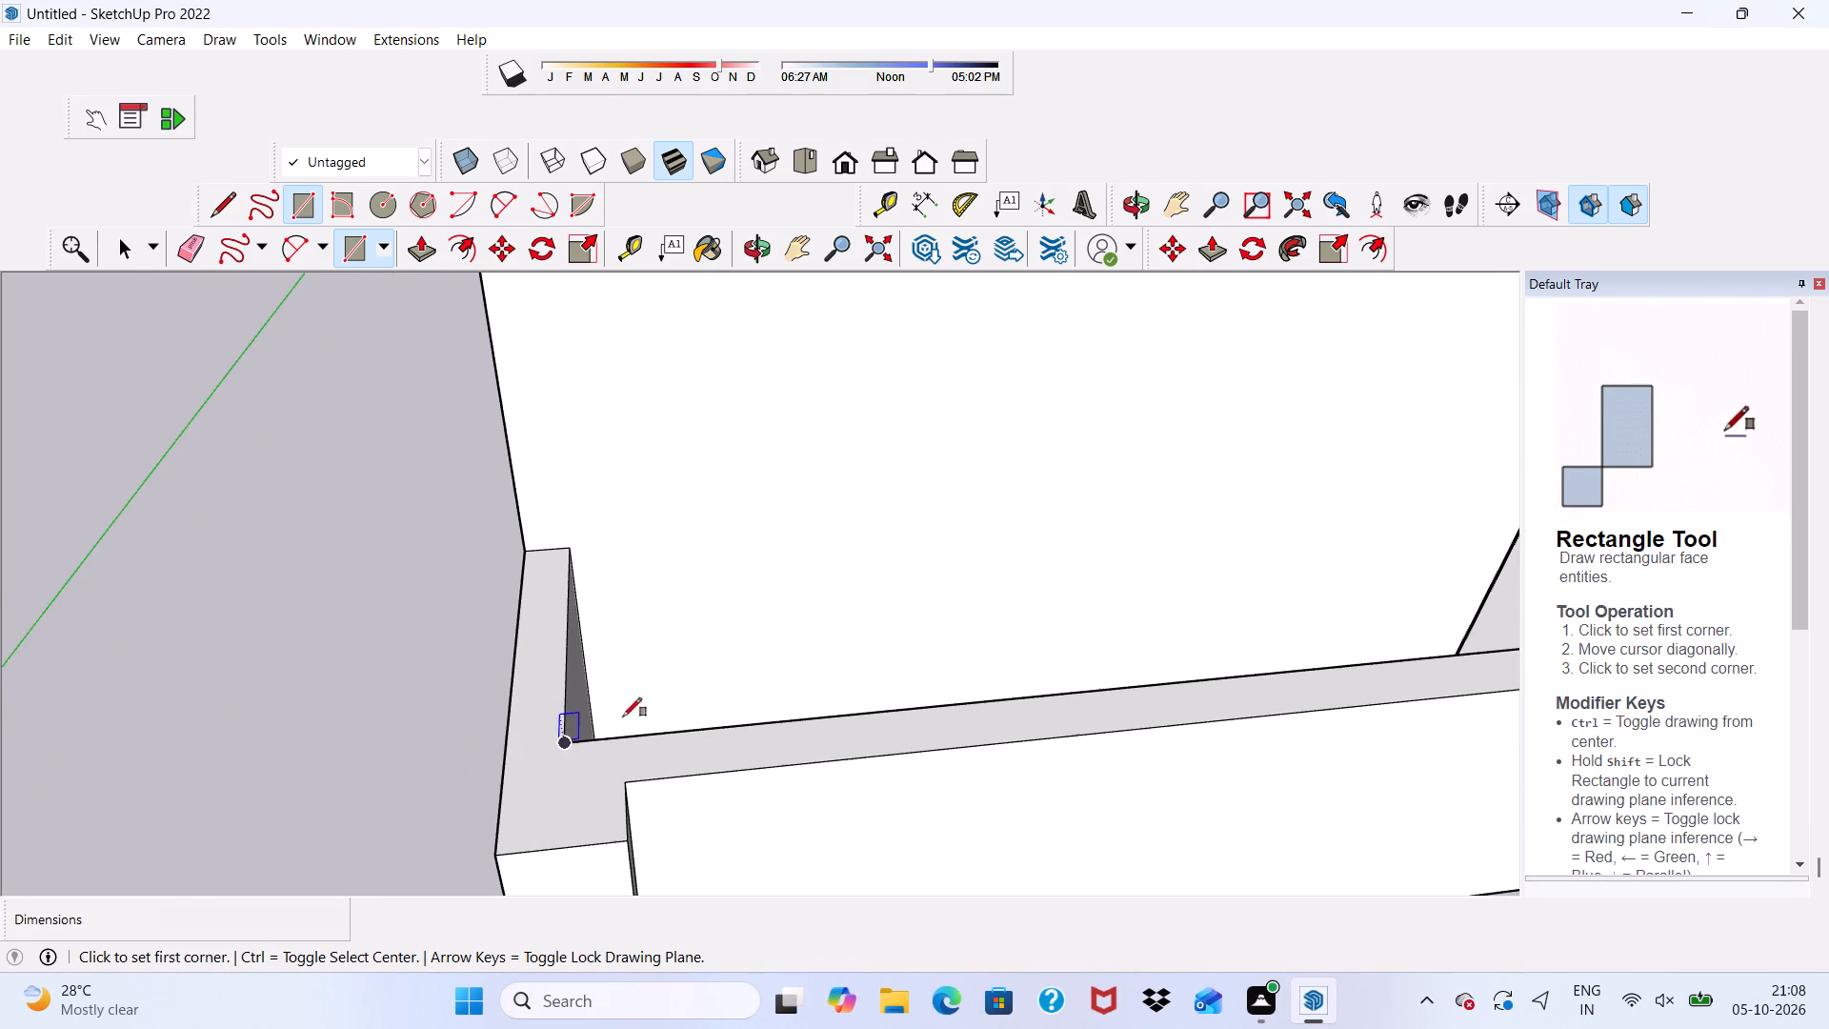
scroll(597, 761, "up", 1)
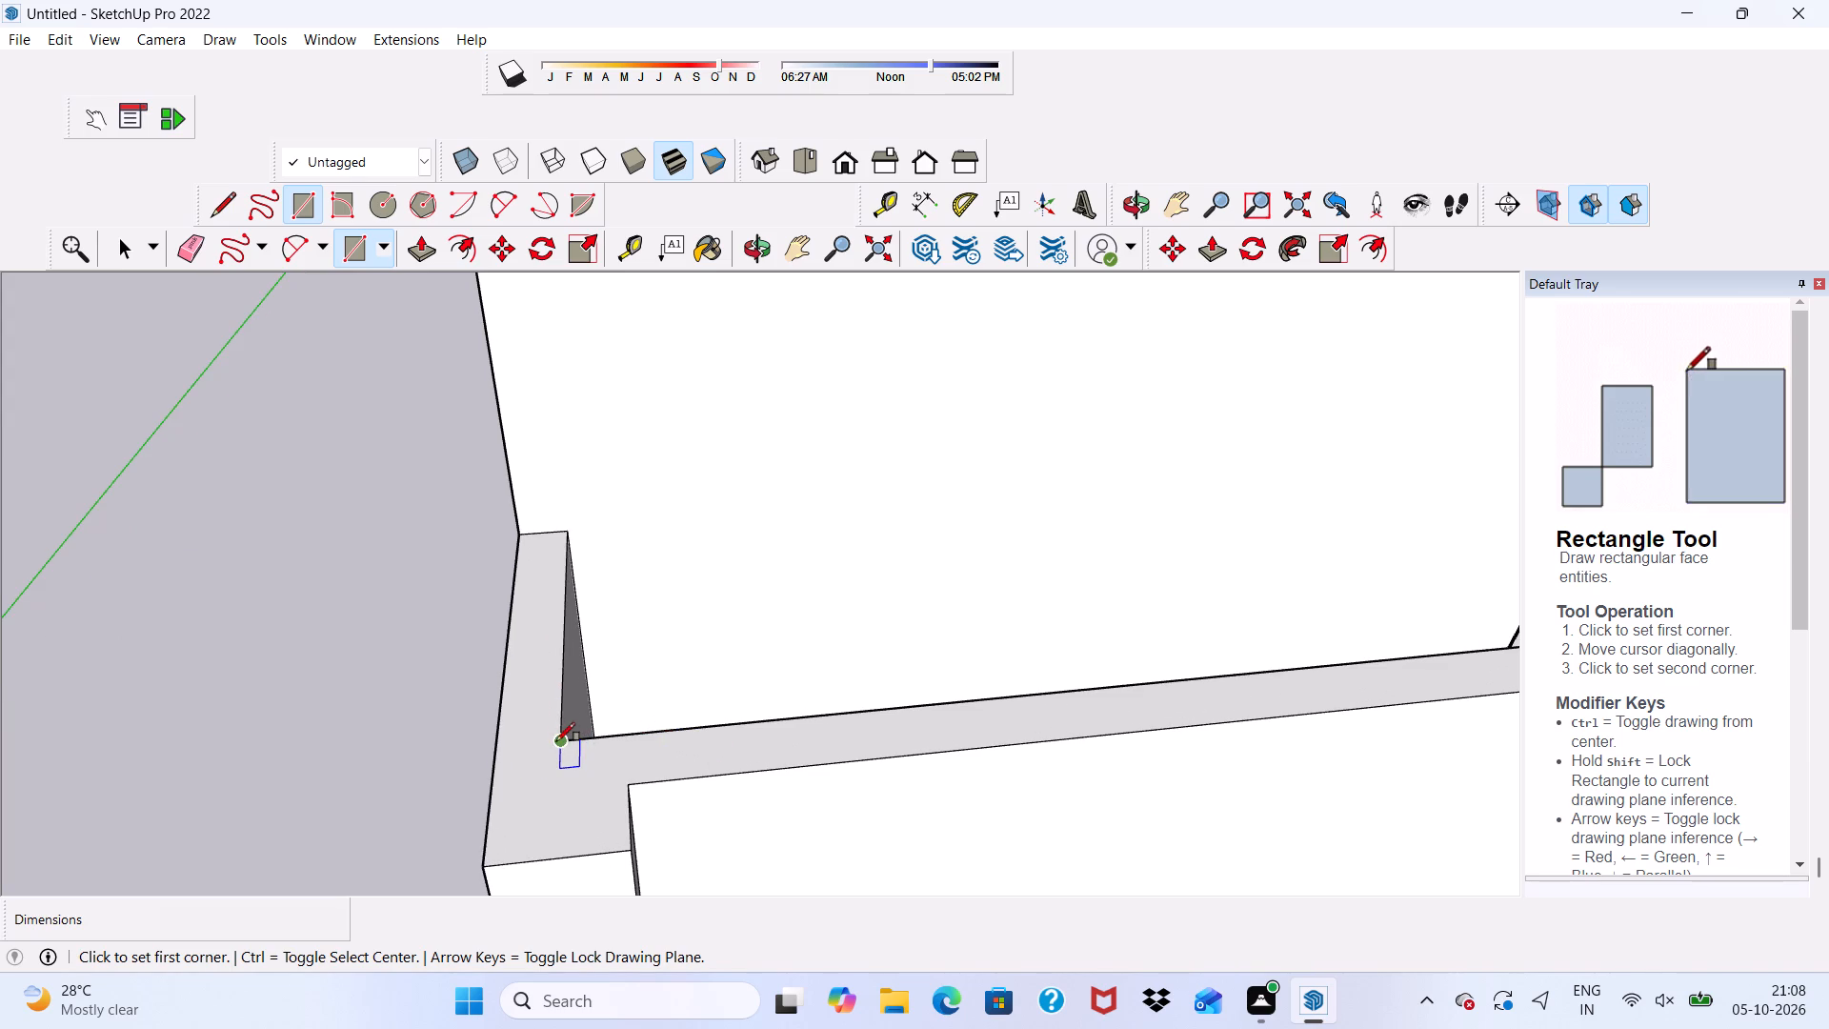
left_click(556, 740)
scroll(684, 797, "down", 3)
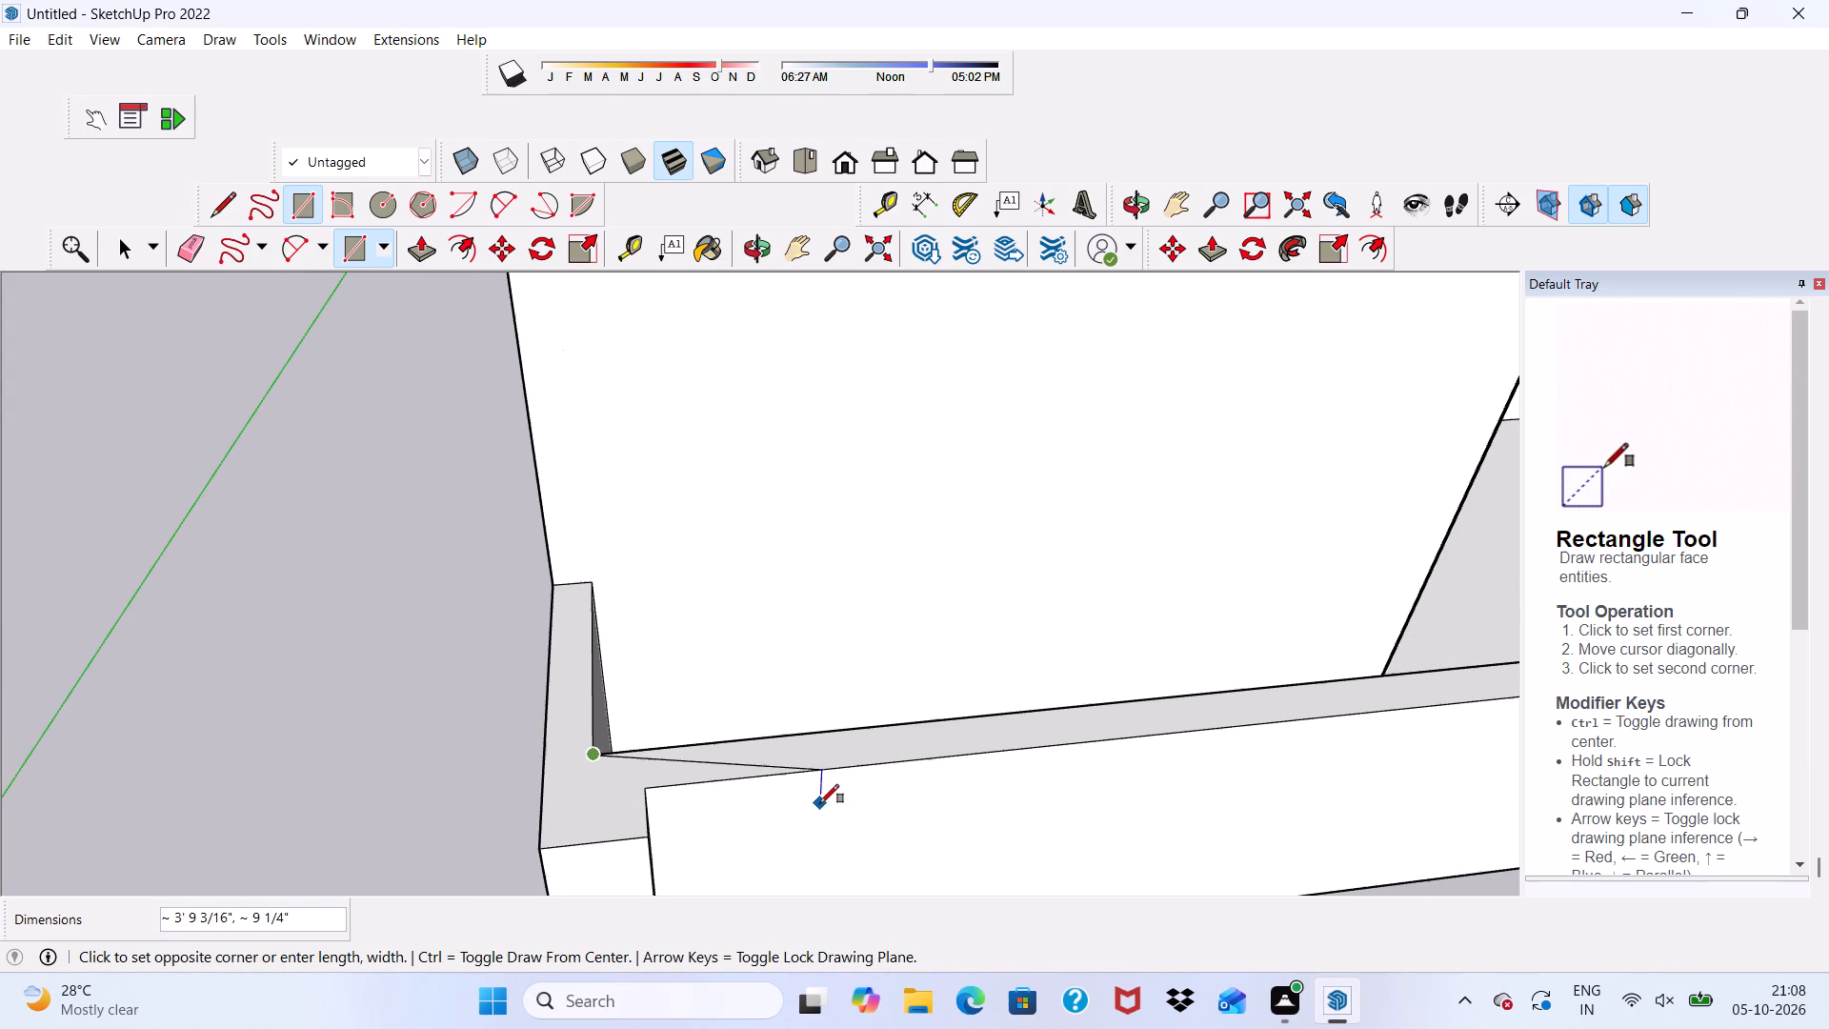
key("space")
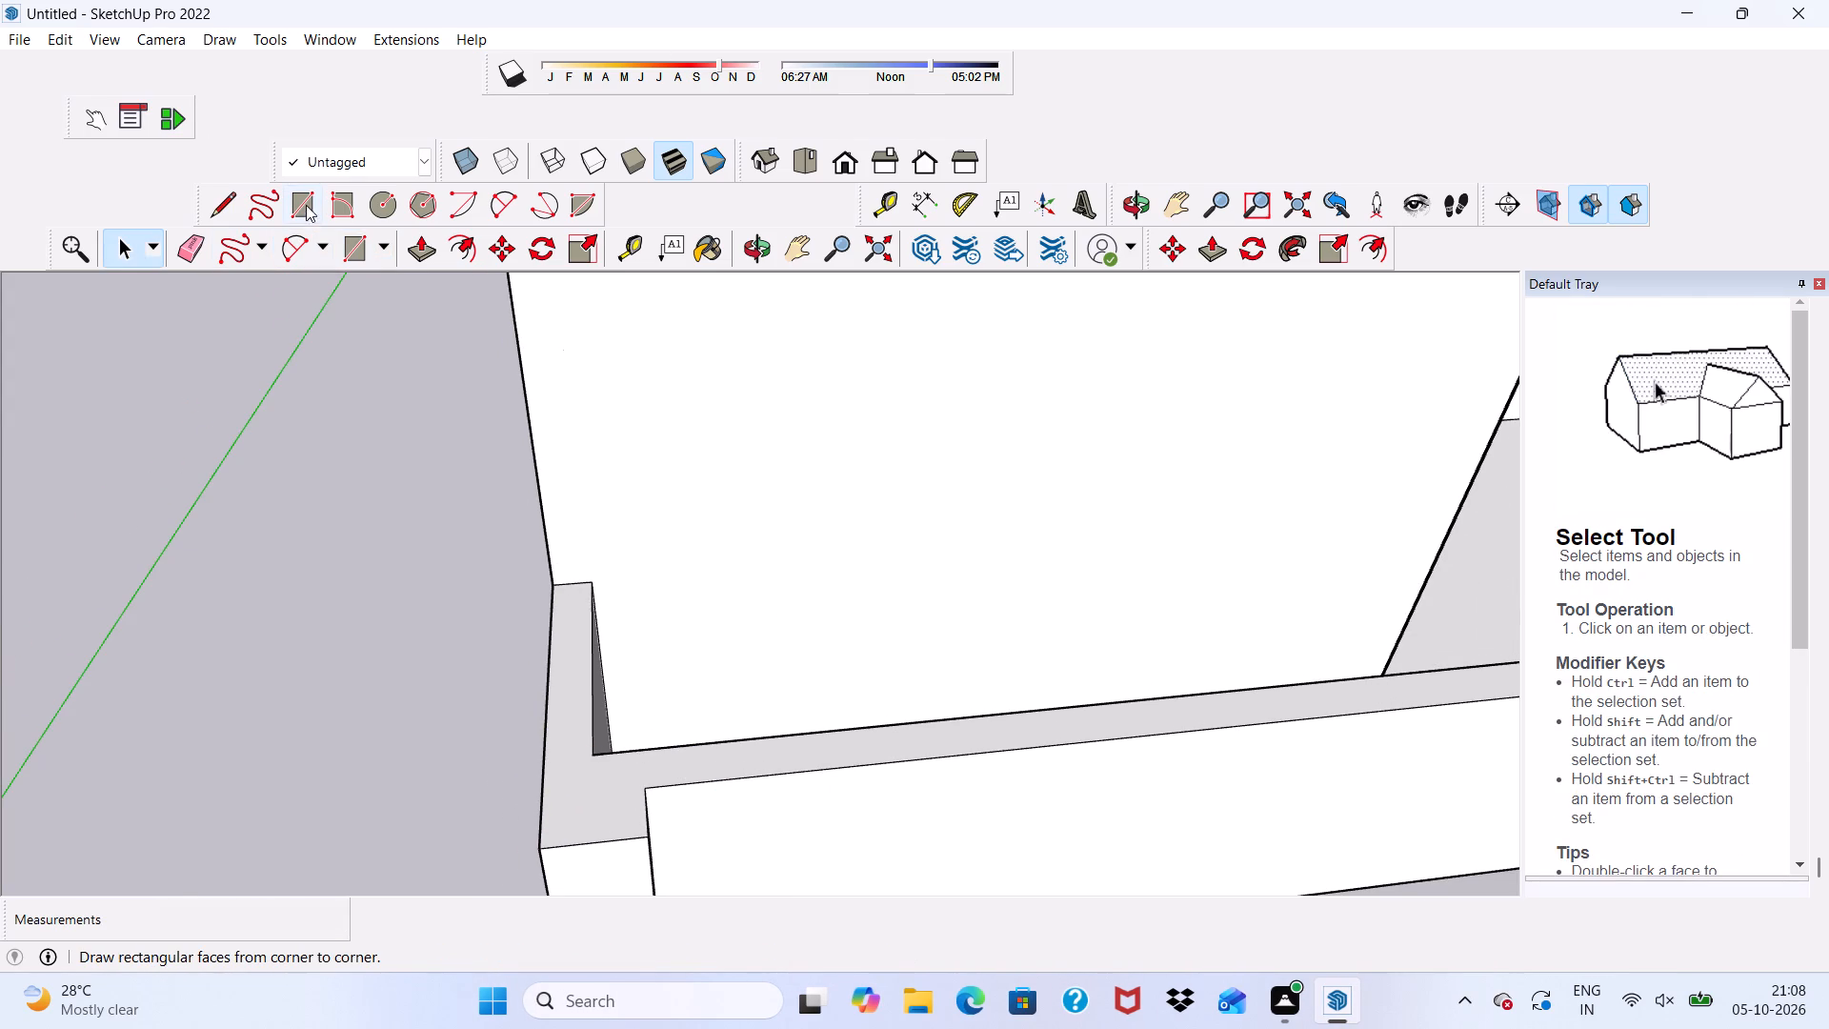
Draw a rectangle about 1' 10" by 1' 7" over the corner pier's top, reaching the front wall's inner edge.
left_click(306, 203)
scroll(573, 504, "down", 5)
scroll(560, 696, "up", 5)
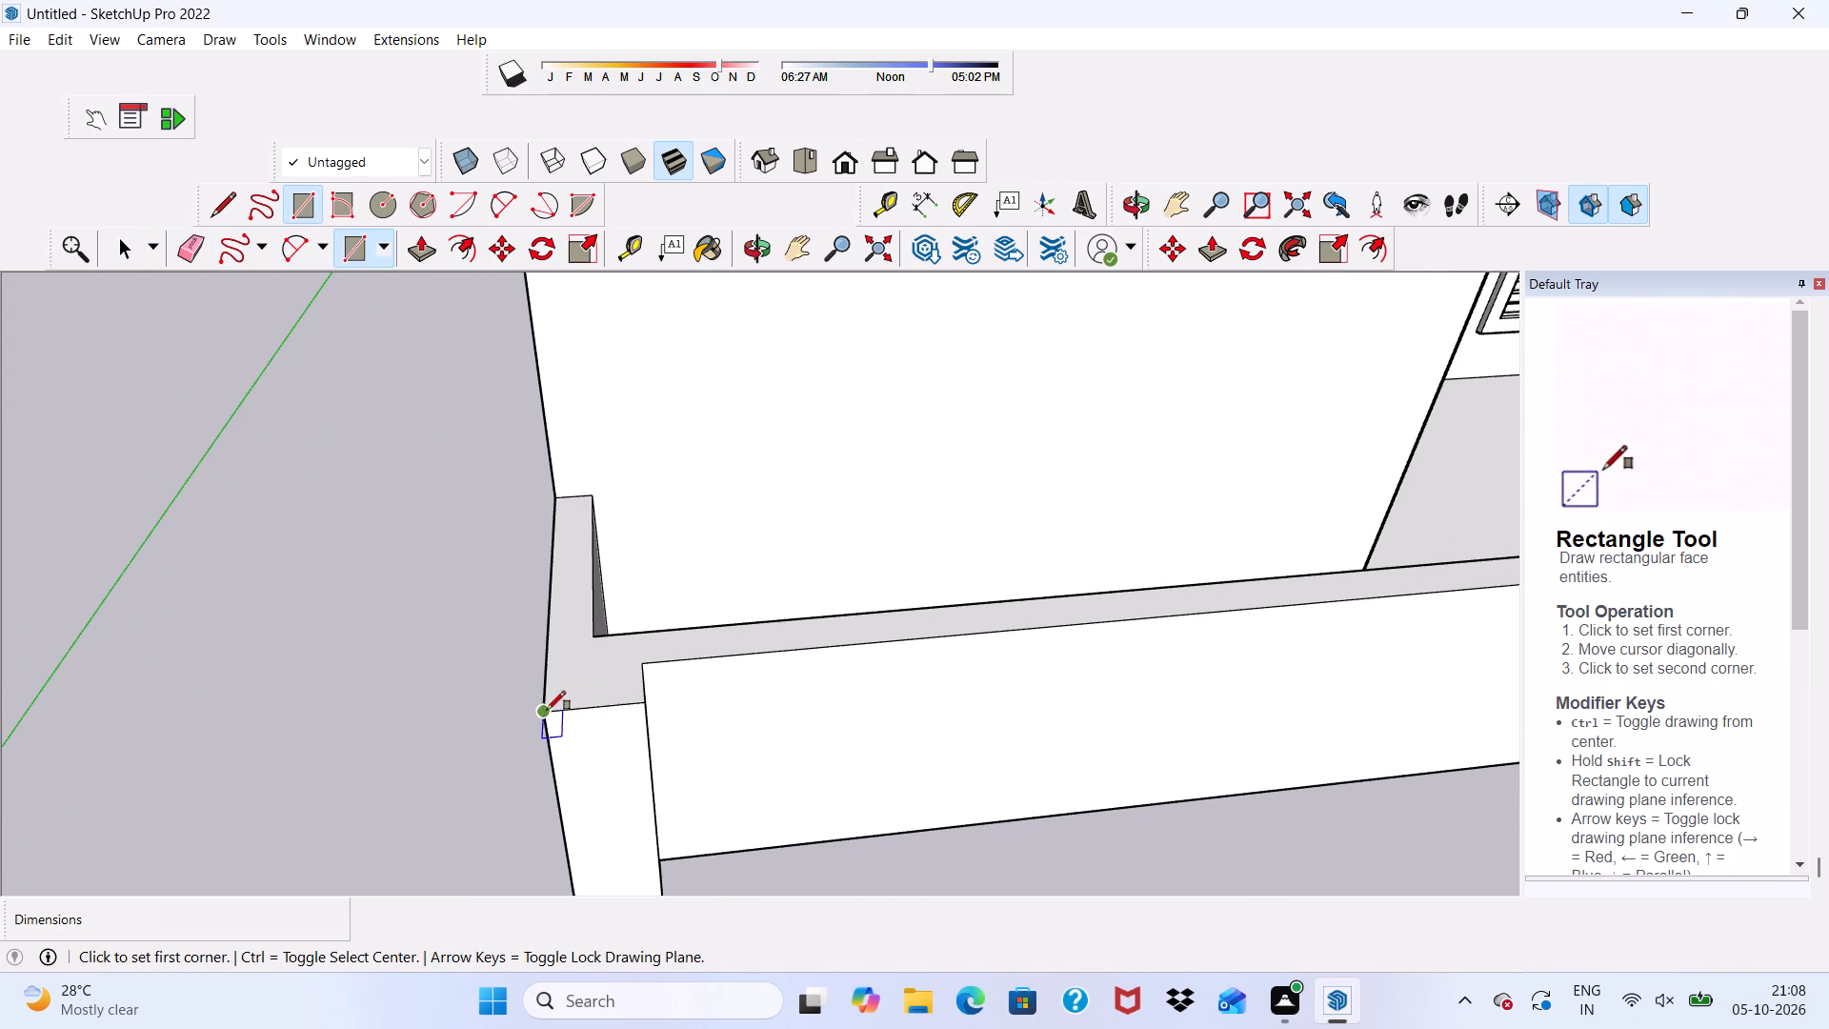
left_click(538, 712)
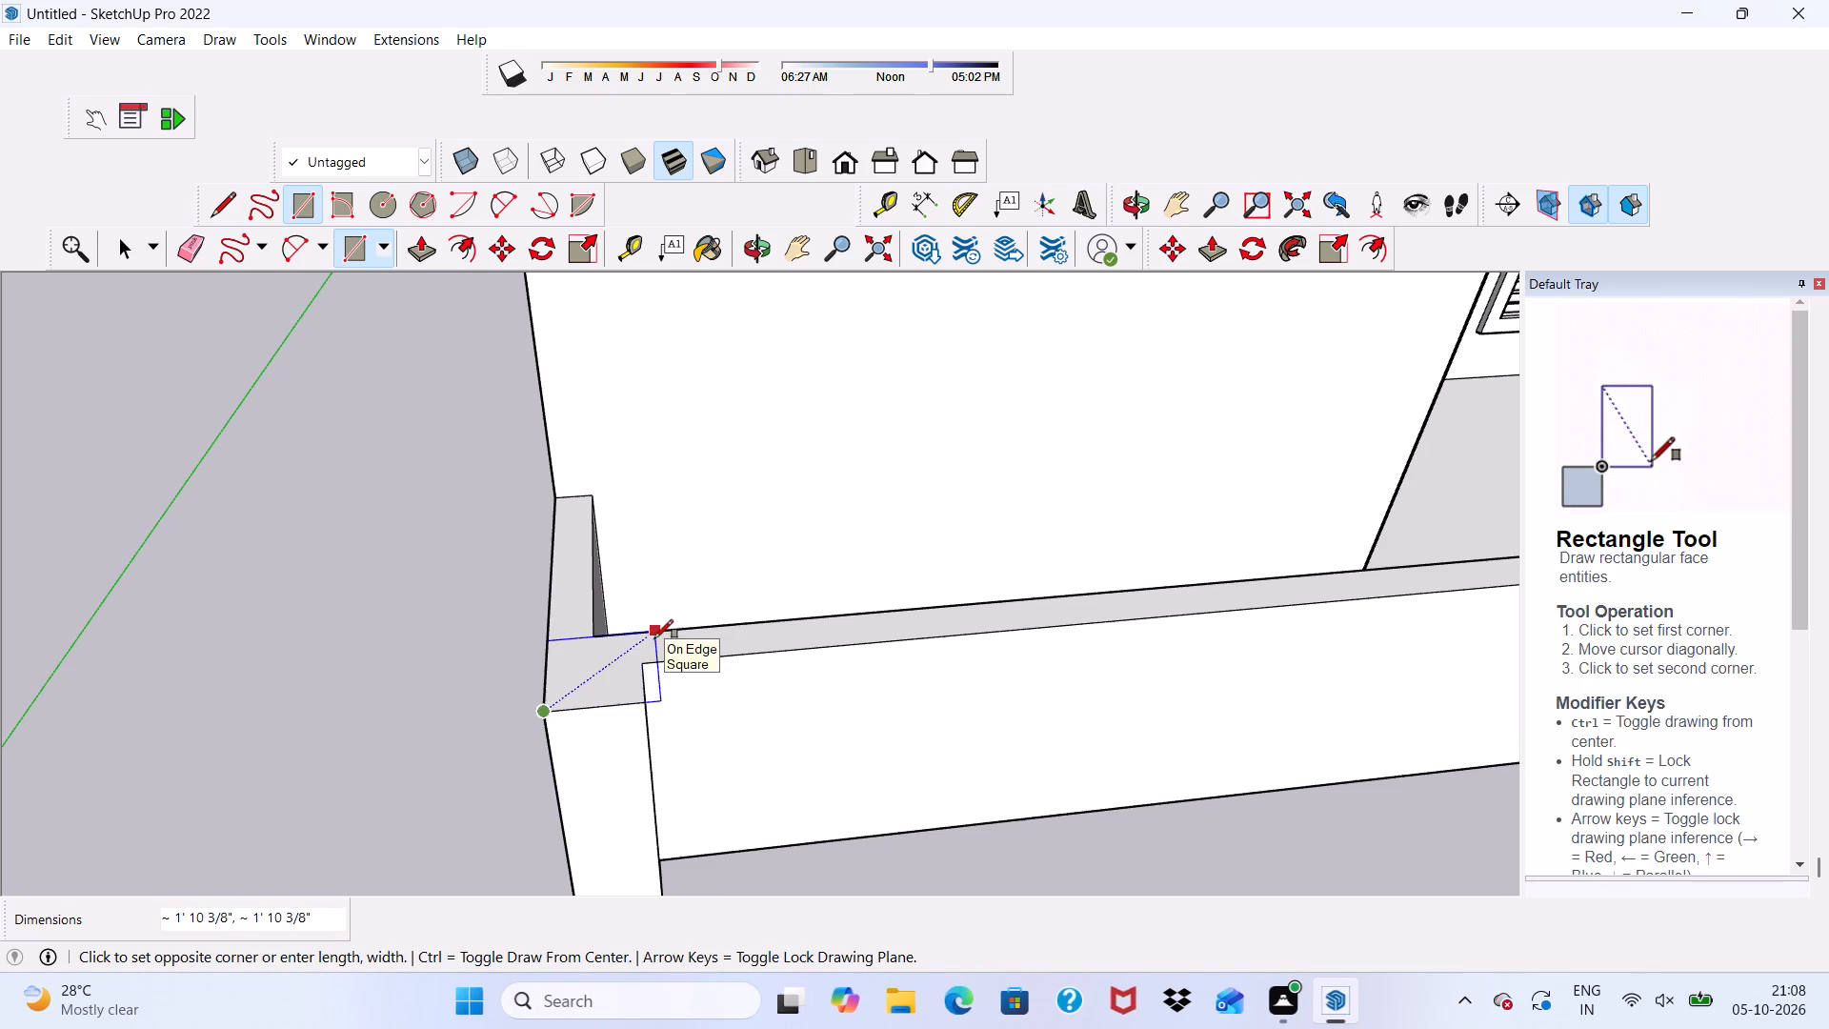
scroll(643, 639, "up", 1)
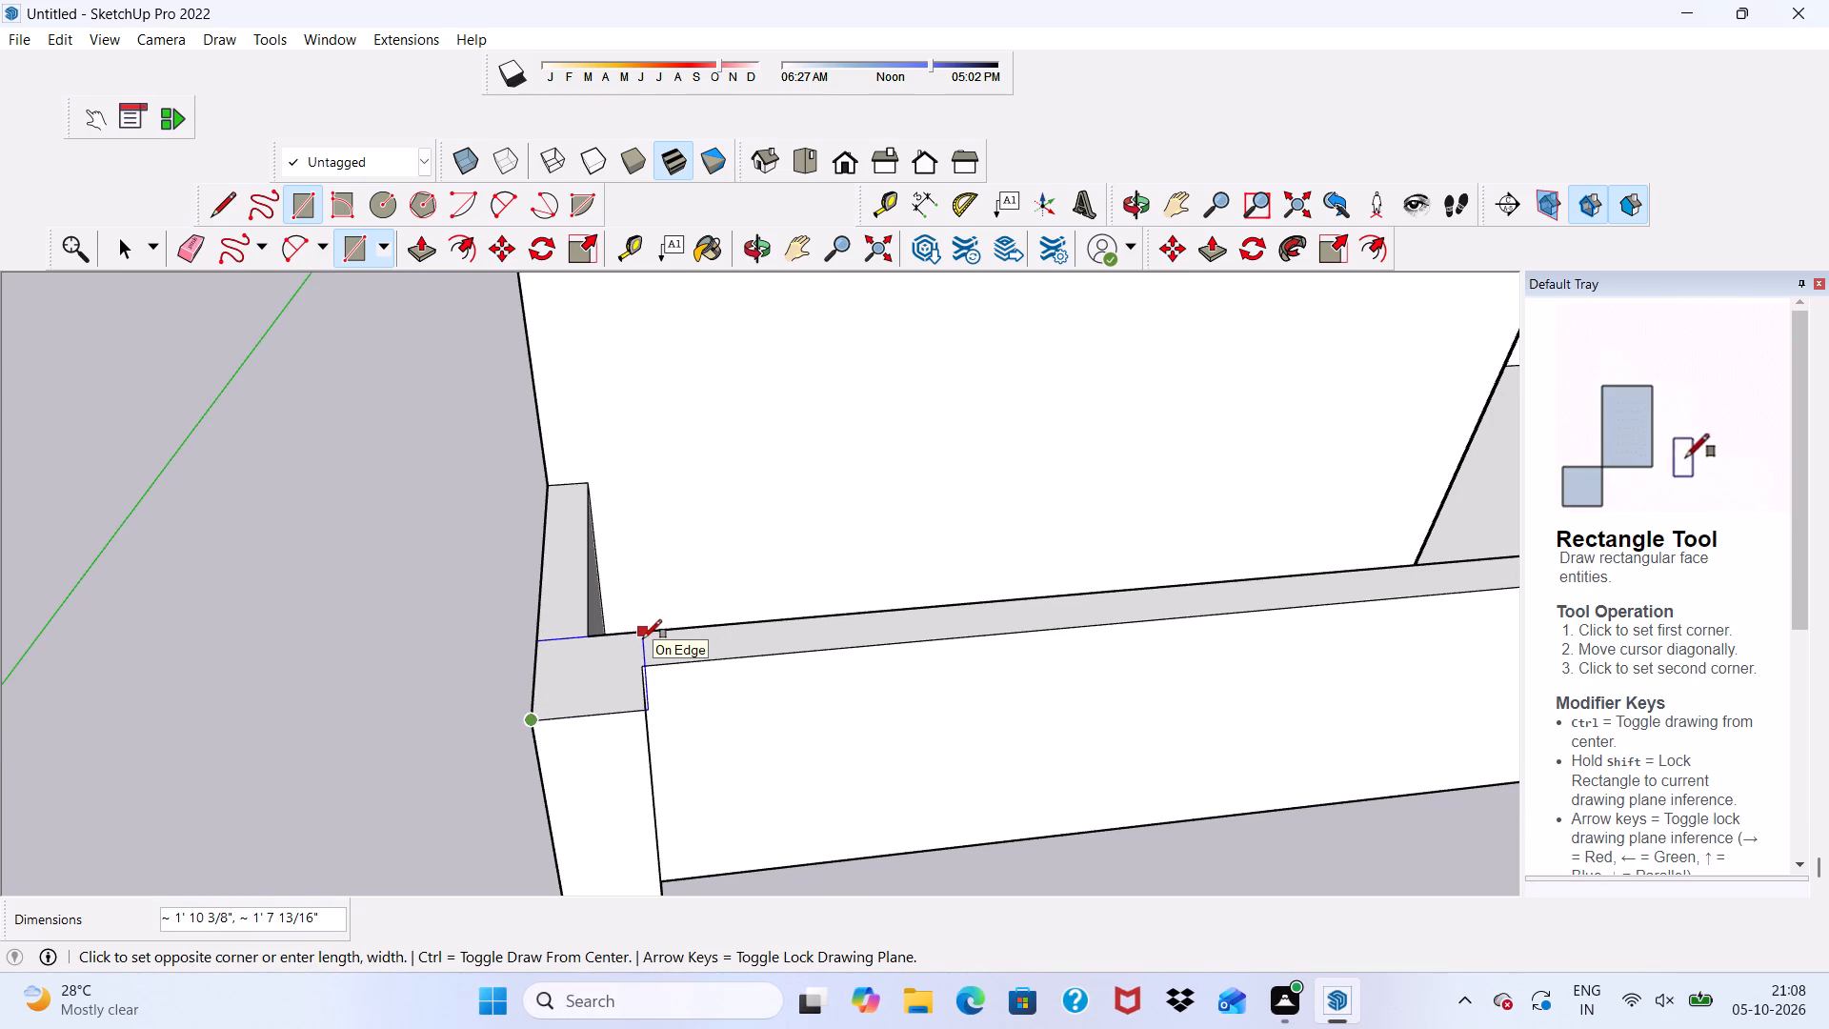
scroll(645, 635, "up", 2)
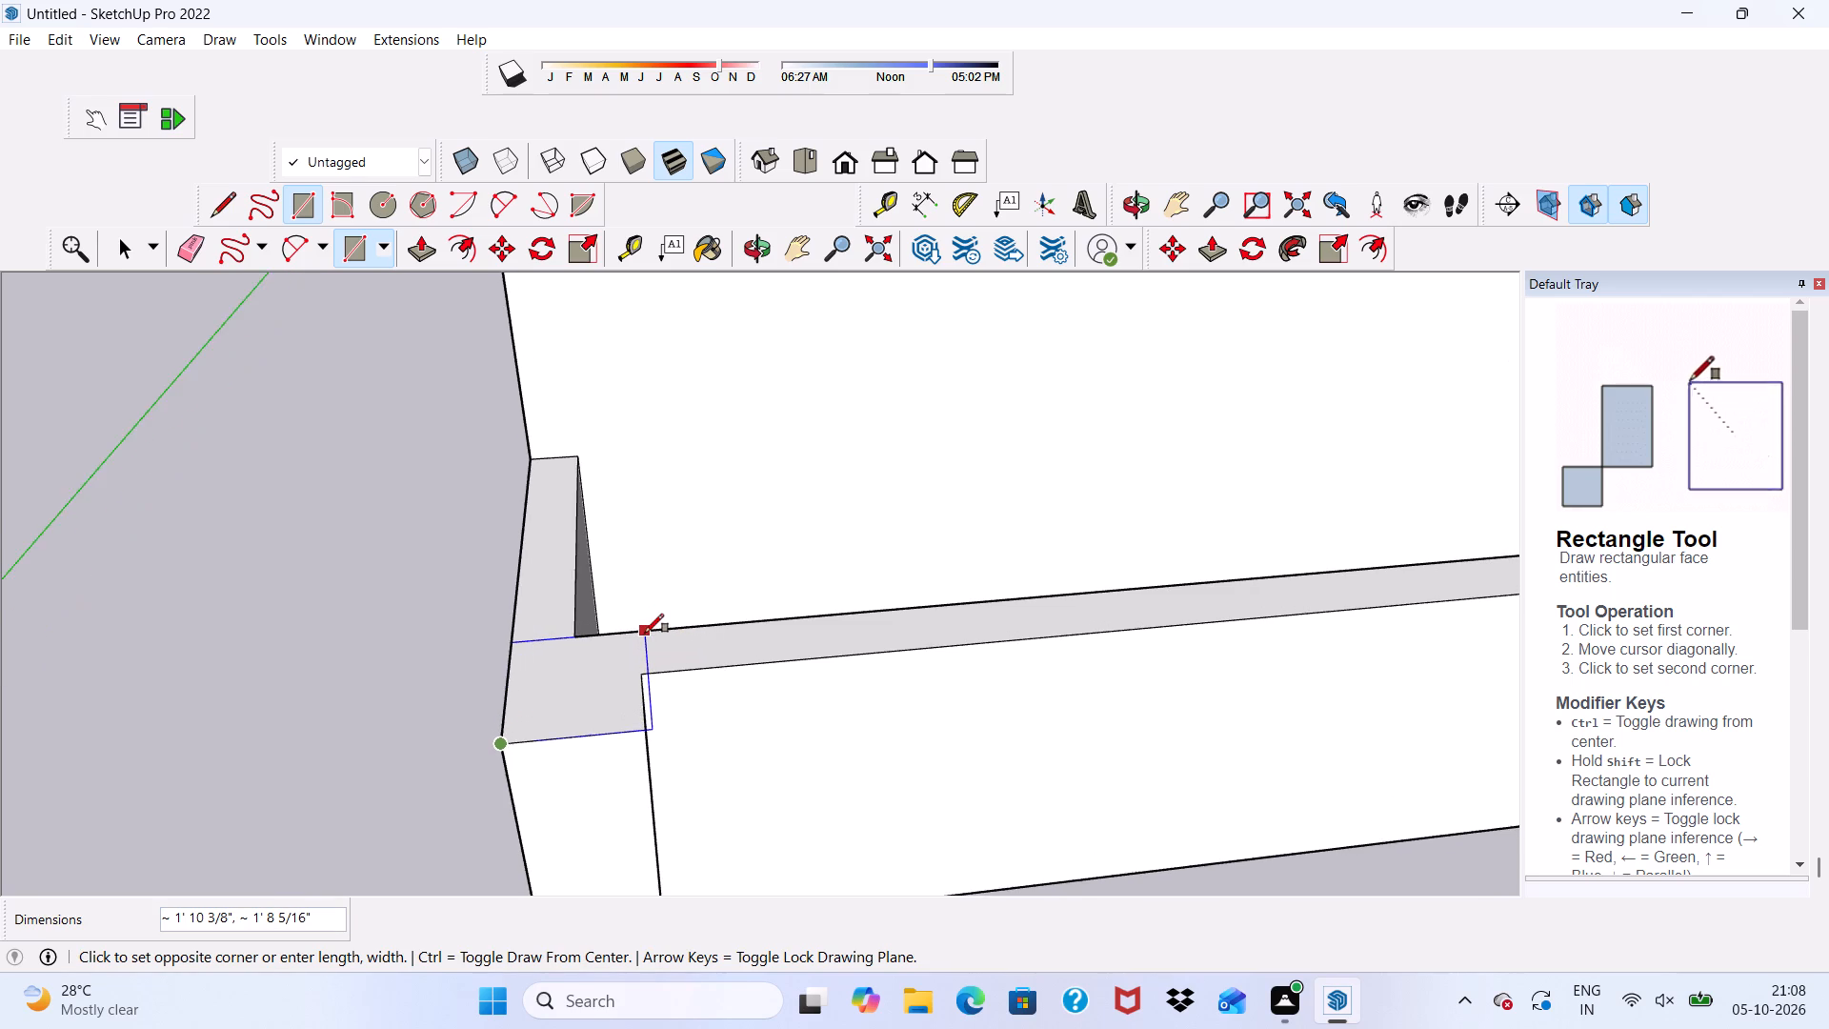
scroll(645, 633, "up", 2)
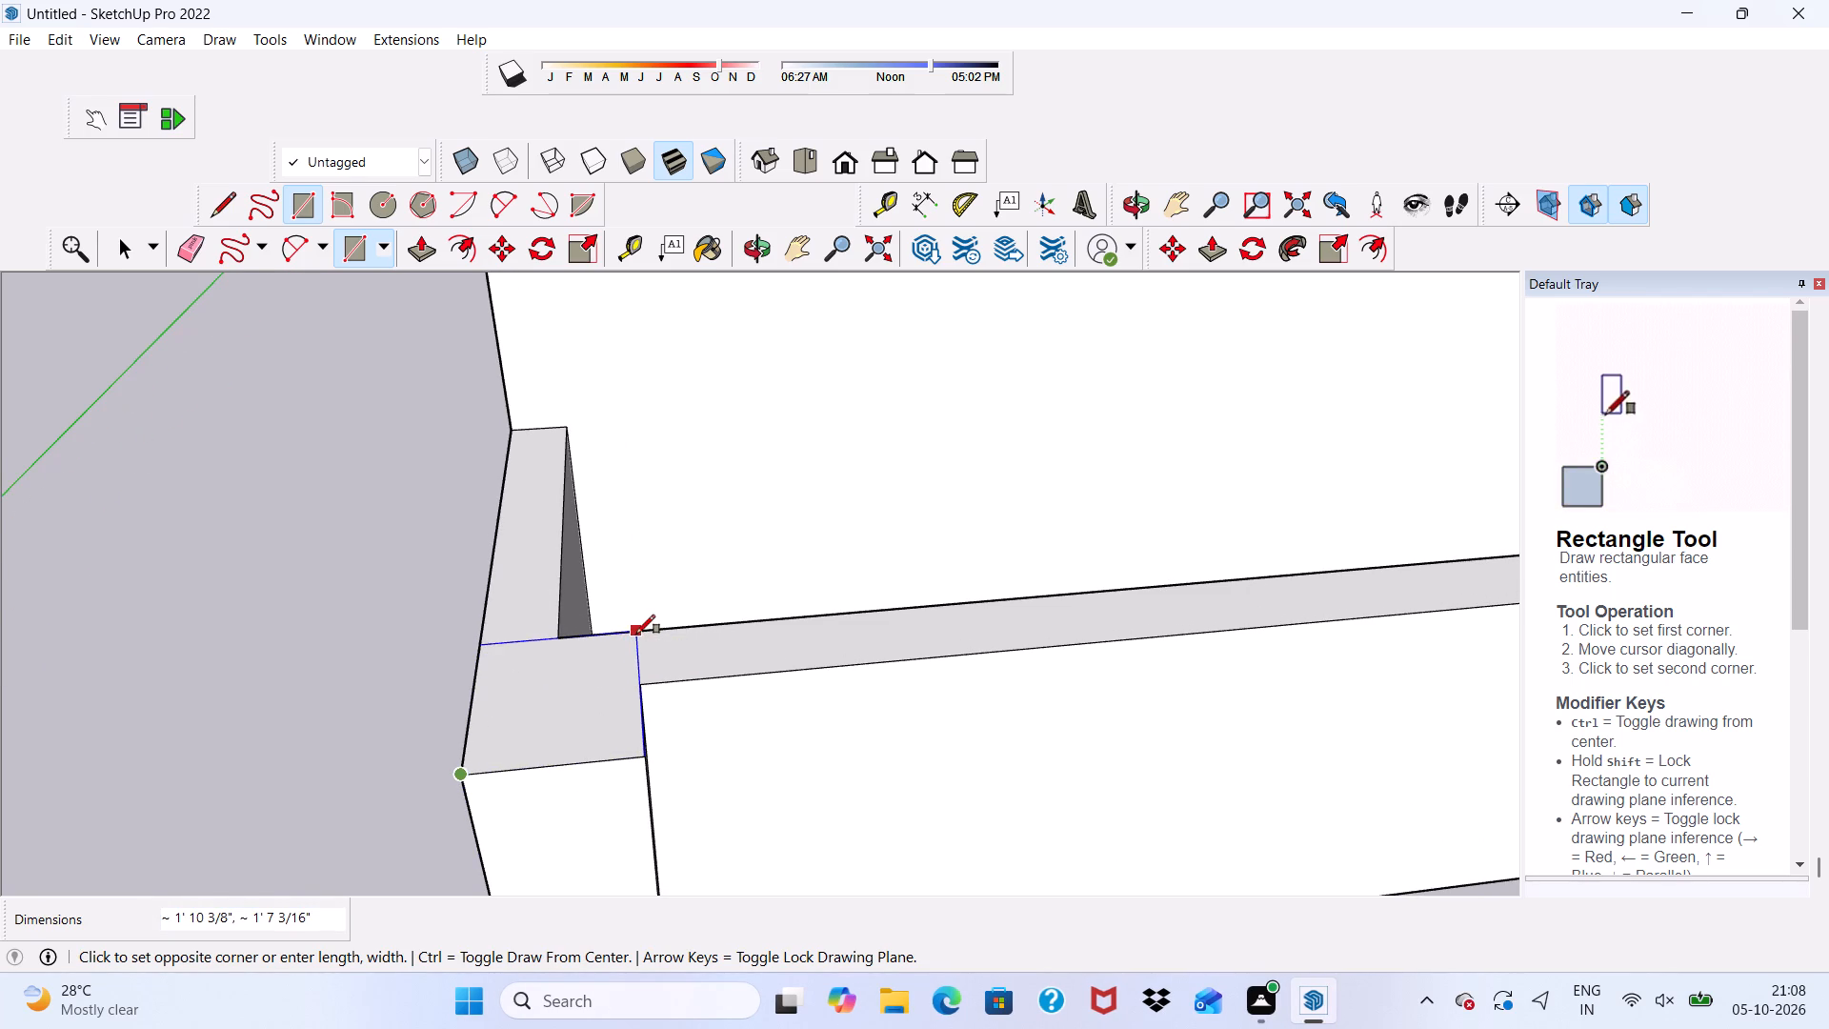
left_click(636, 632)
key("space")
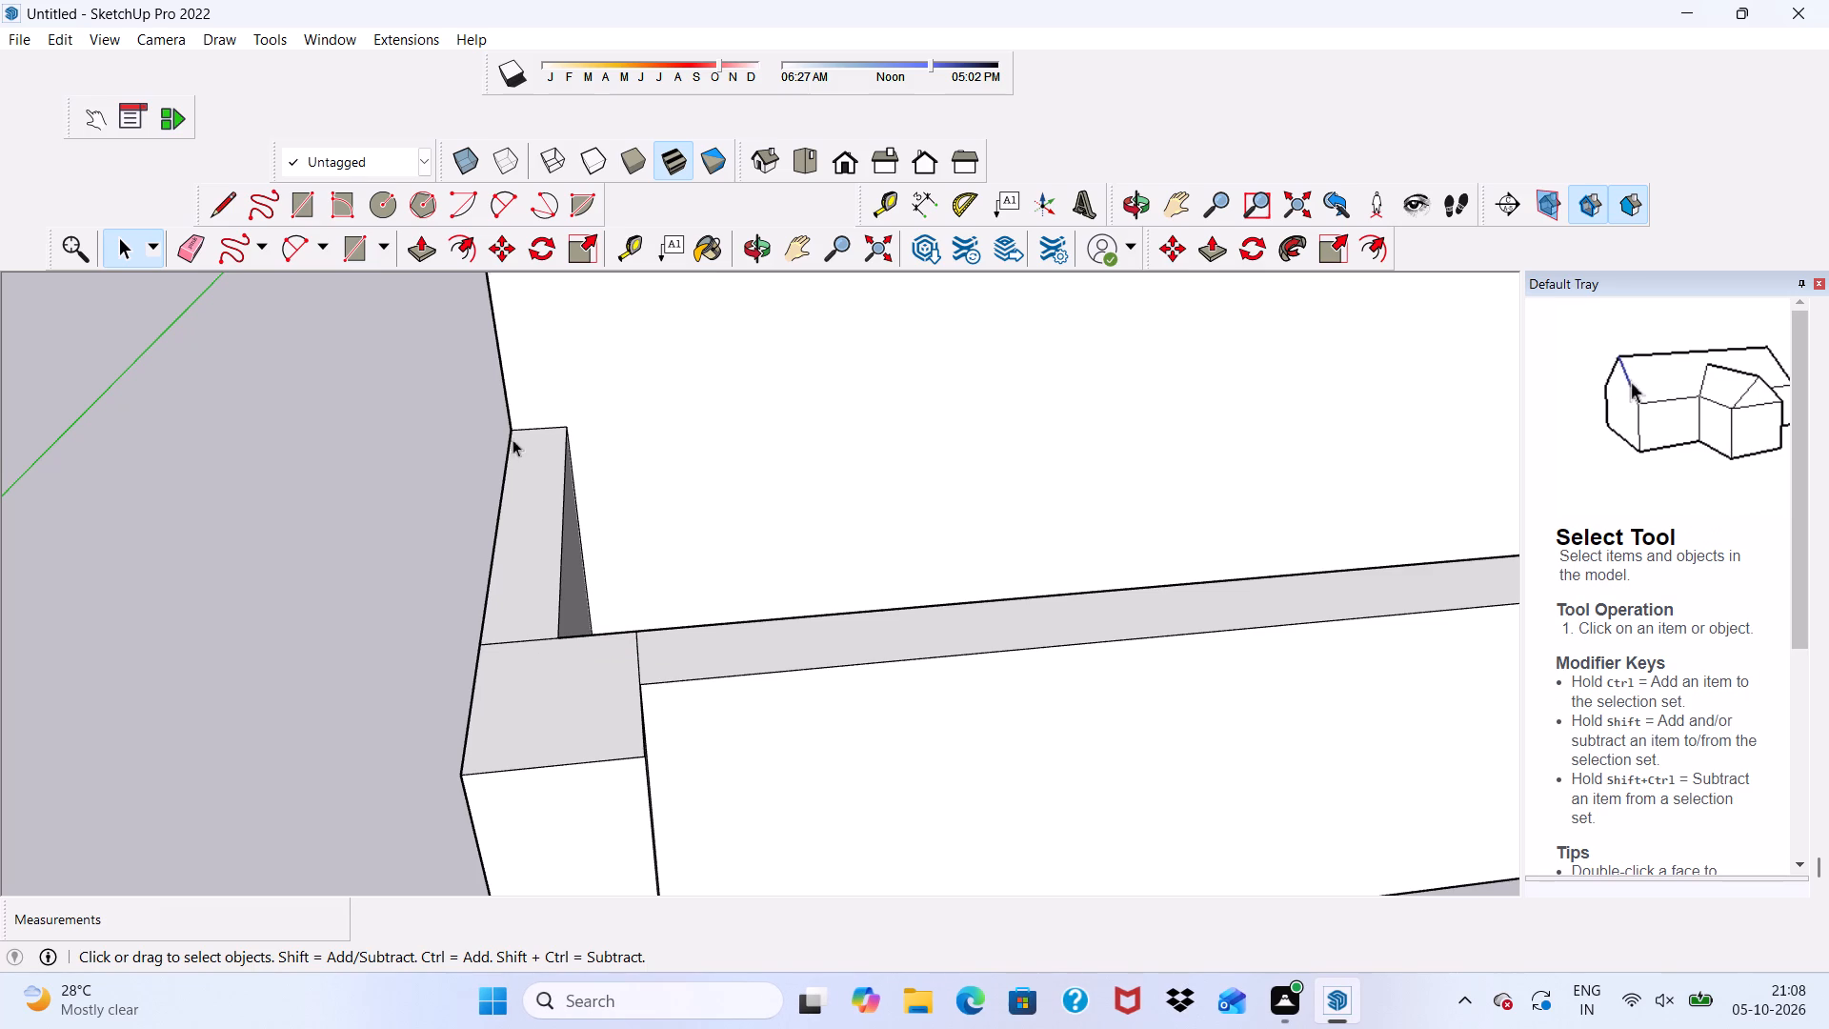
Push/Pull the corner pier's top rectangle up 1' above the front wall.
left_click(416, 243)
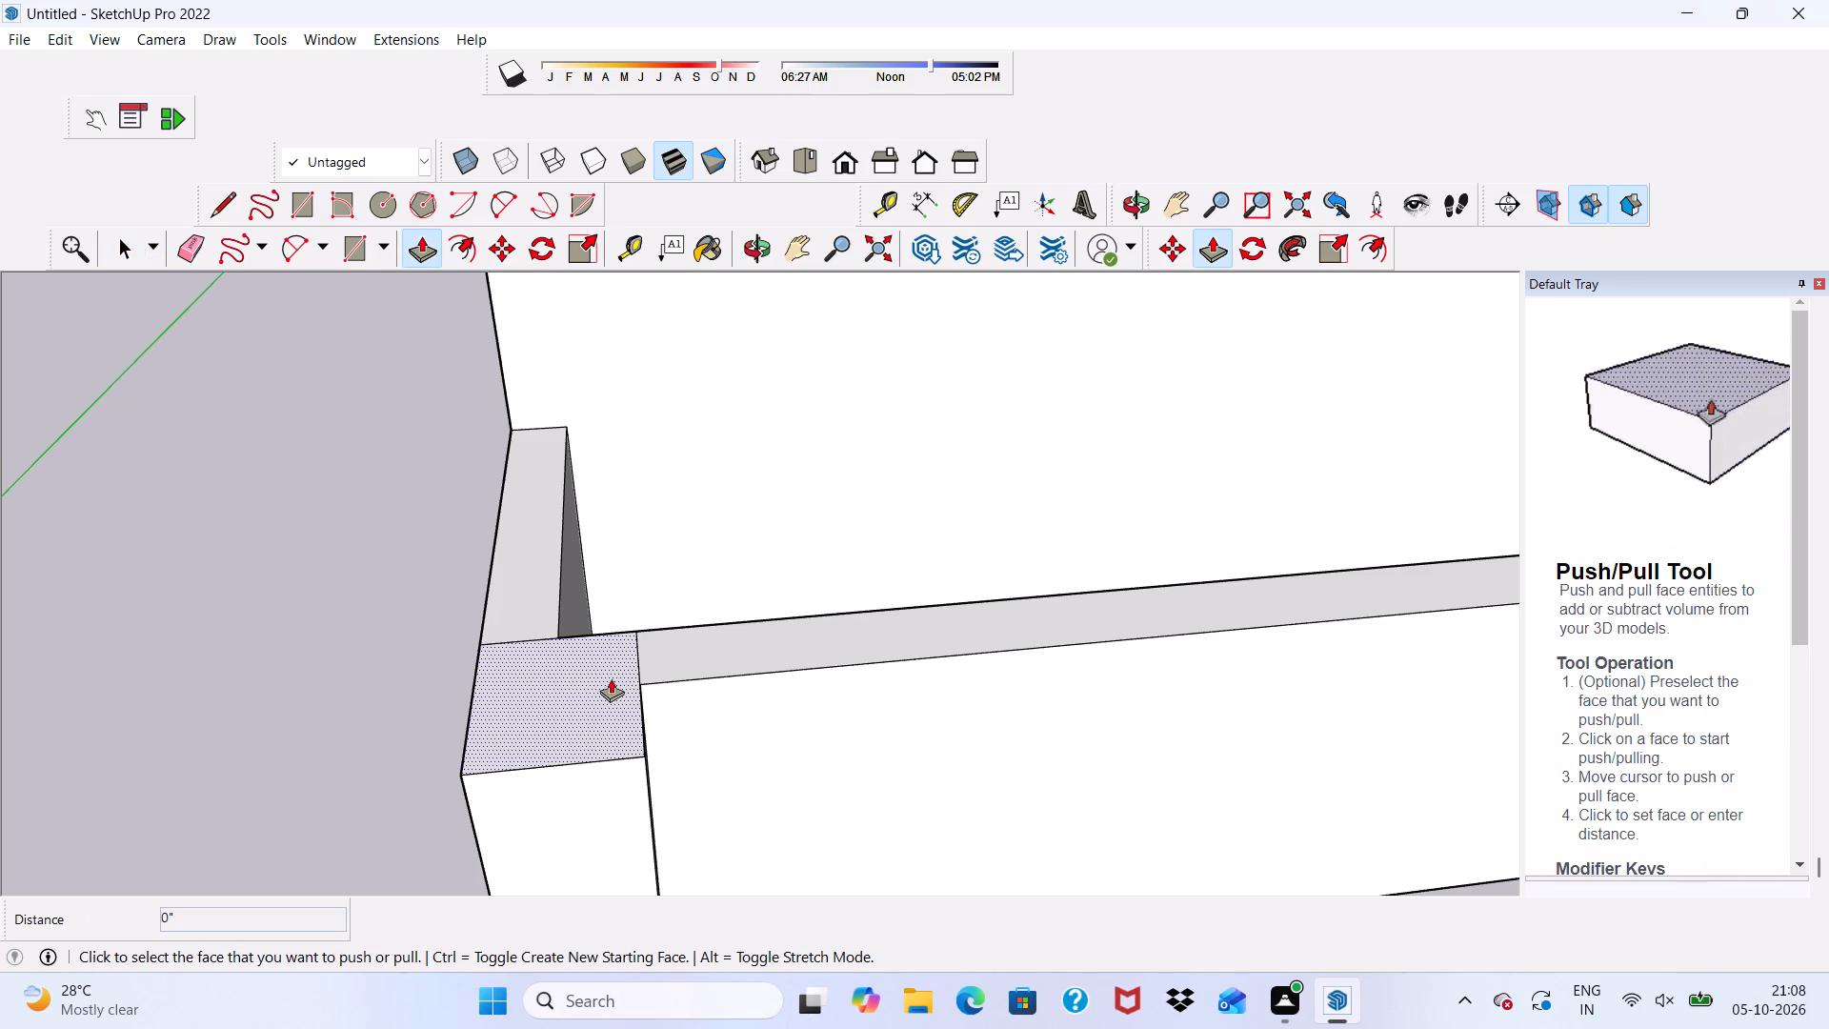
left_click(611, 678)
type("1'")
key("Return")
scroll(32, 687, "up", 1)
scroll(51, 697, "down", 3)
scroll(608, 618, "down", 1)
scroll(608, 618, "up", 1)
scroll(608, 618, "down", 4)
scroll(750, 622, "up", 1)
scroll(750, 622, "down", 3)
middle_click_drag(765, 645, 553, 565)
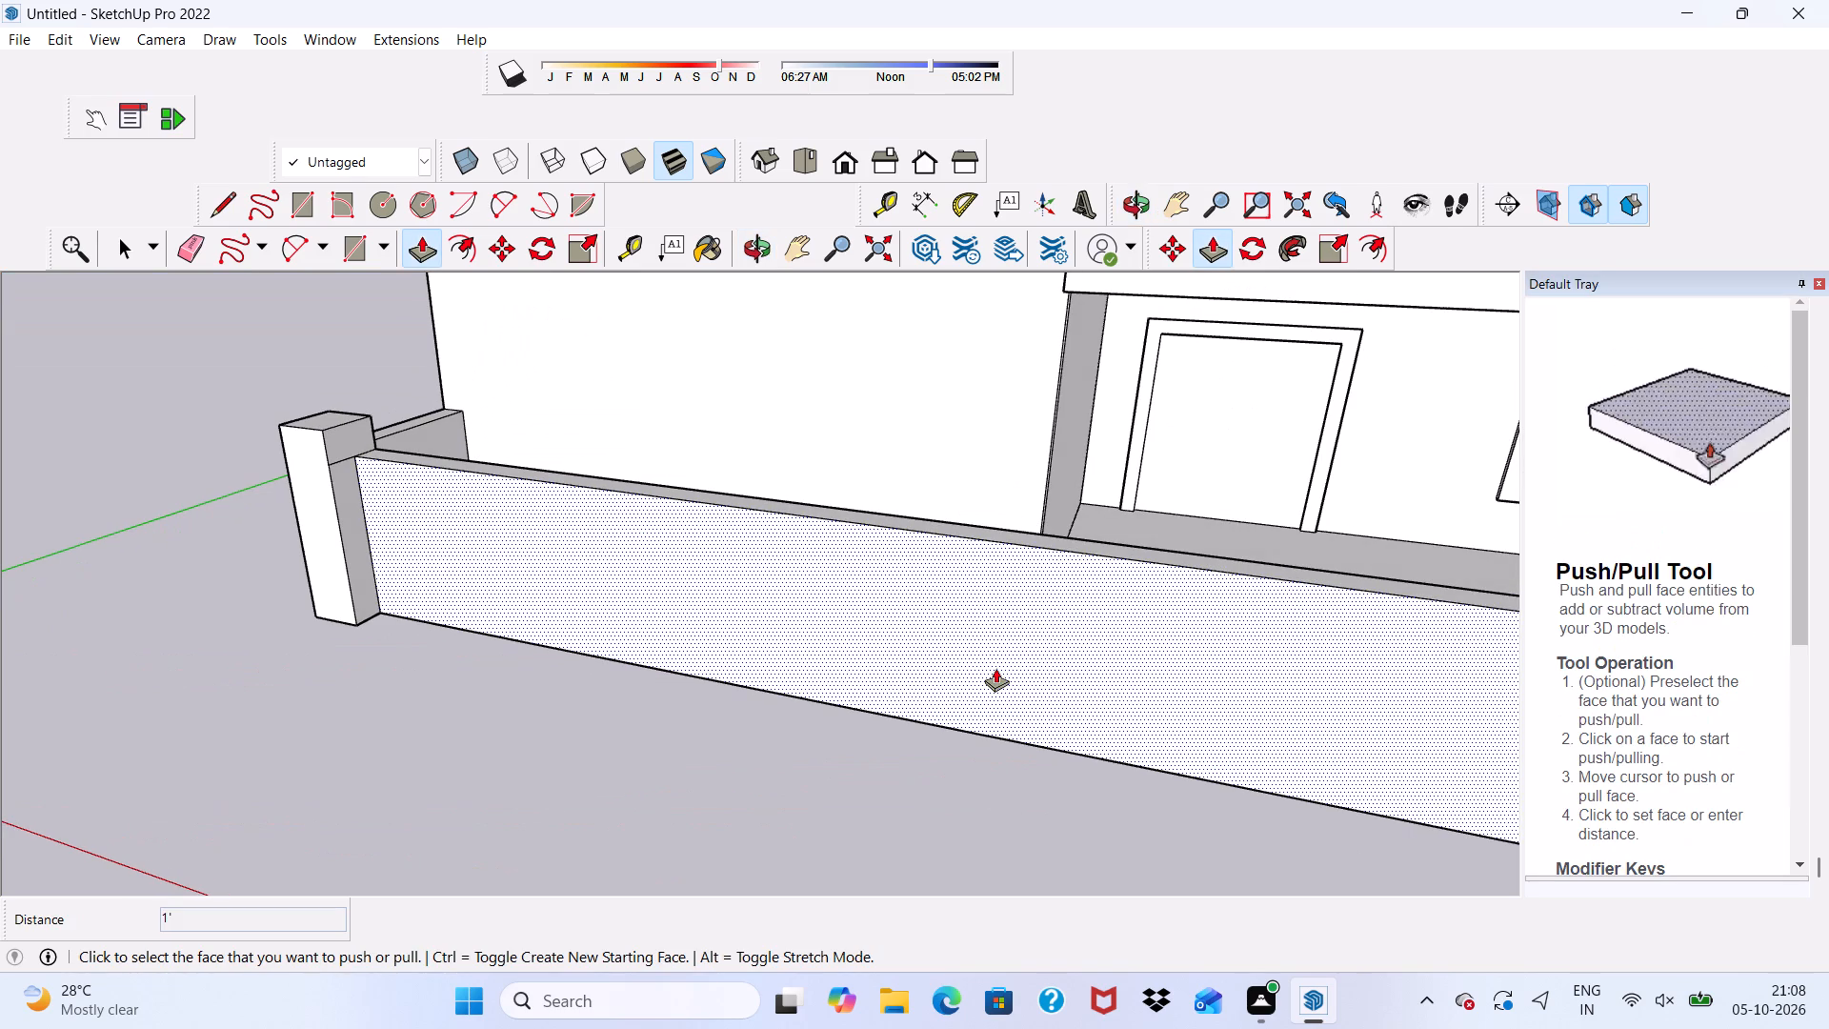
key("space")
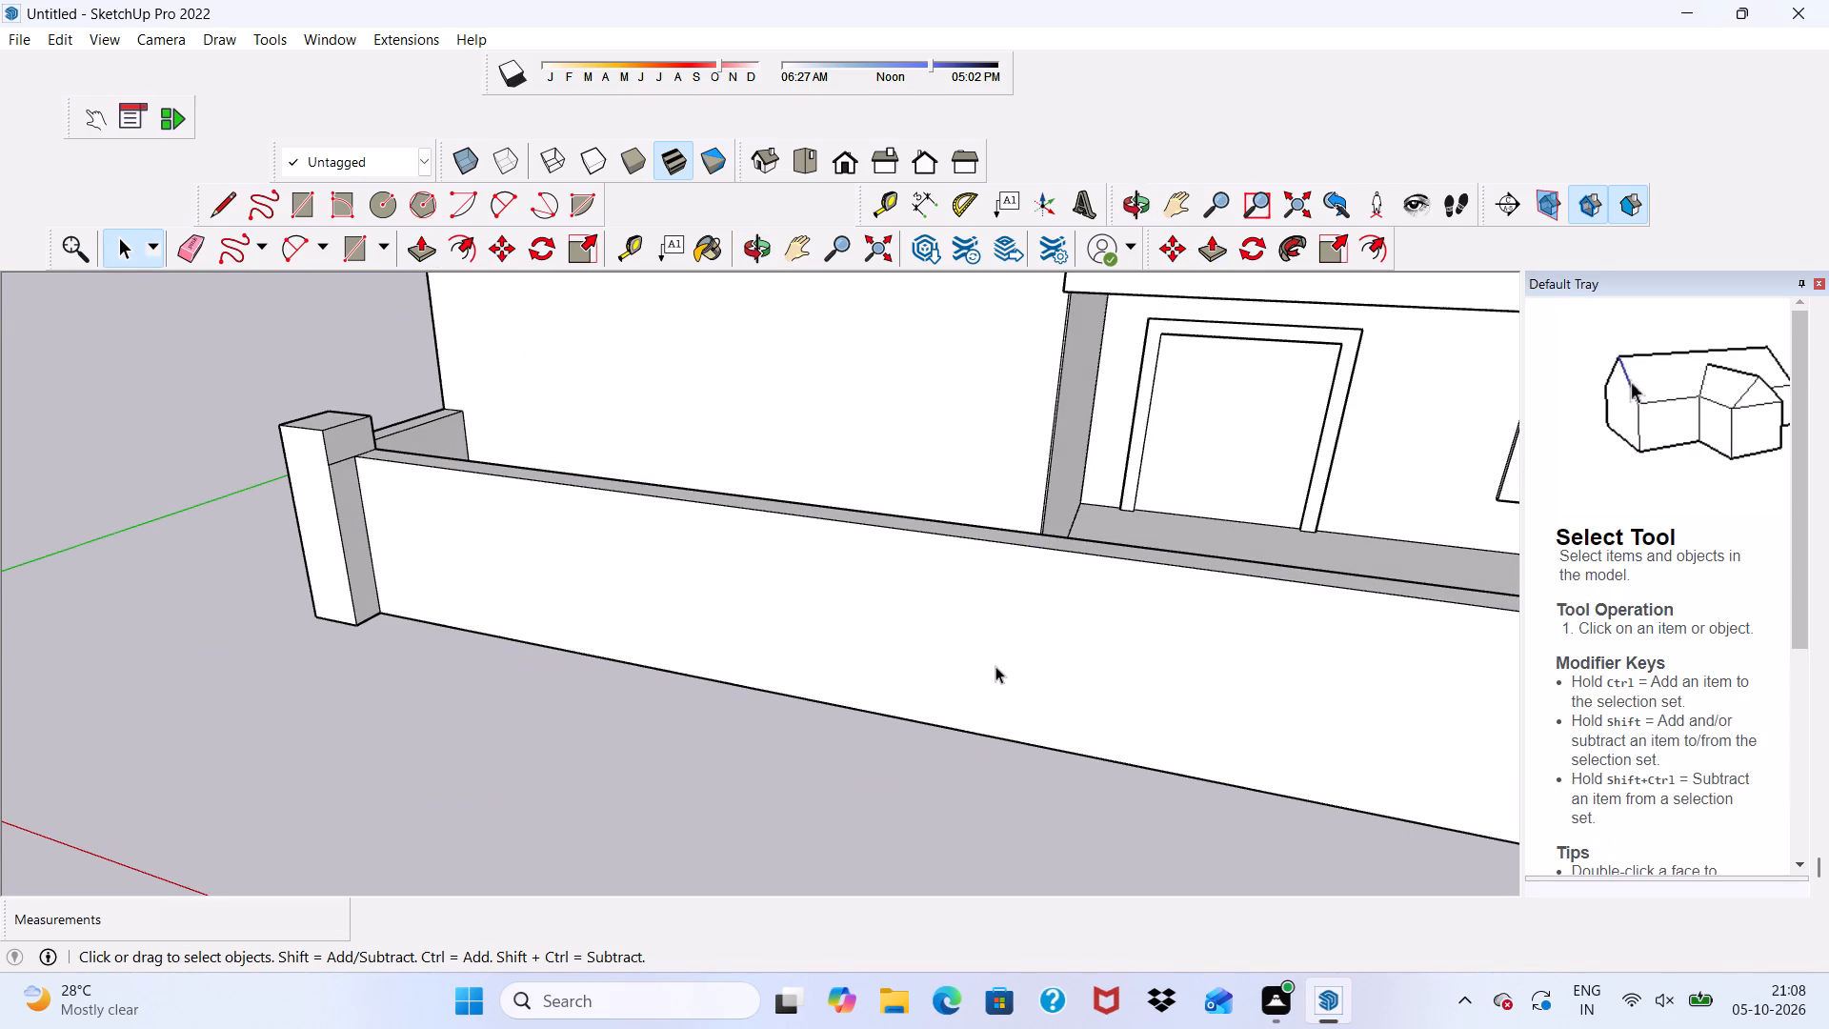
Examine the raised corner pier and front boundary wall against the house from several angles and distances.
scroll(973, 676, "down", 5)
middle_click_drag(1025, 717, 1045, 690)
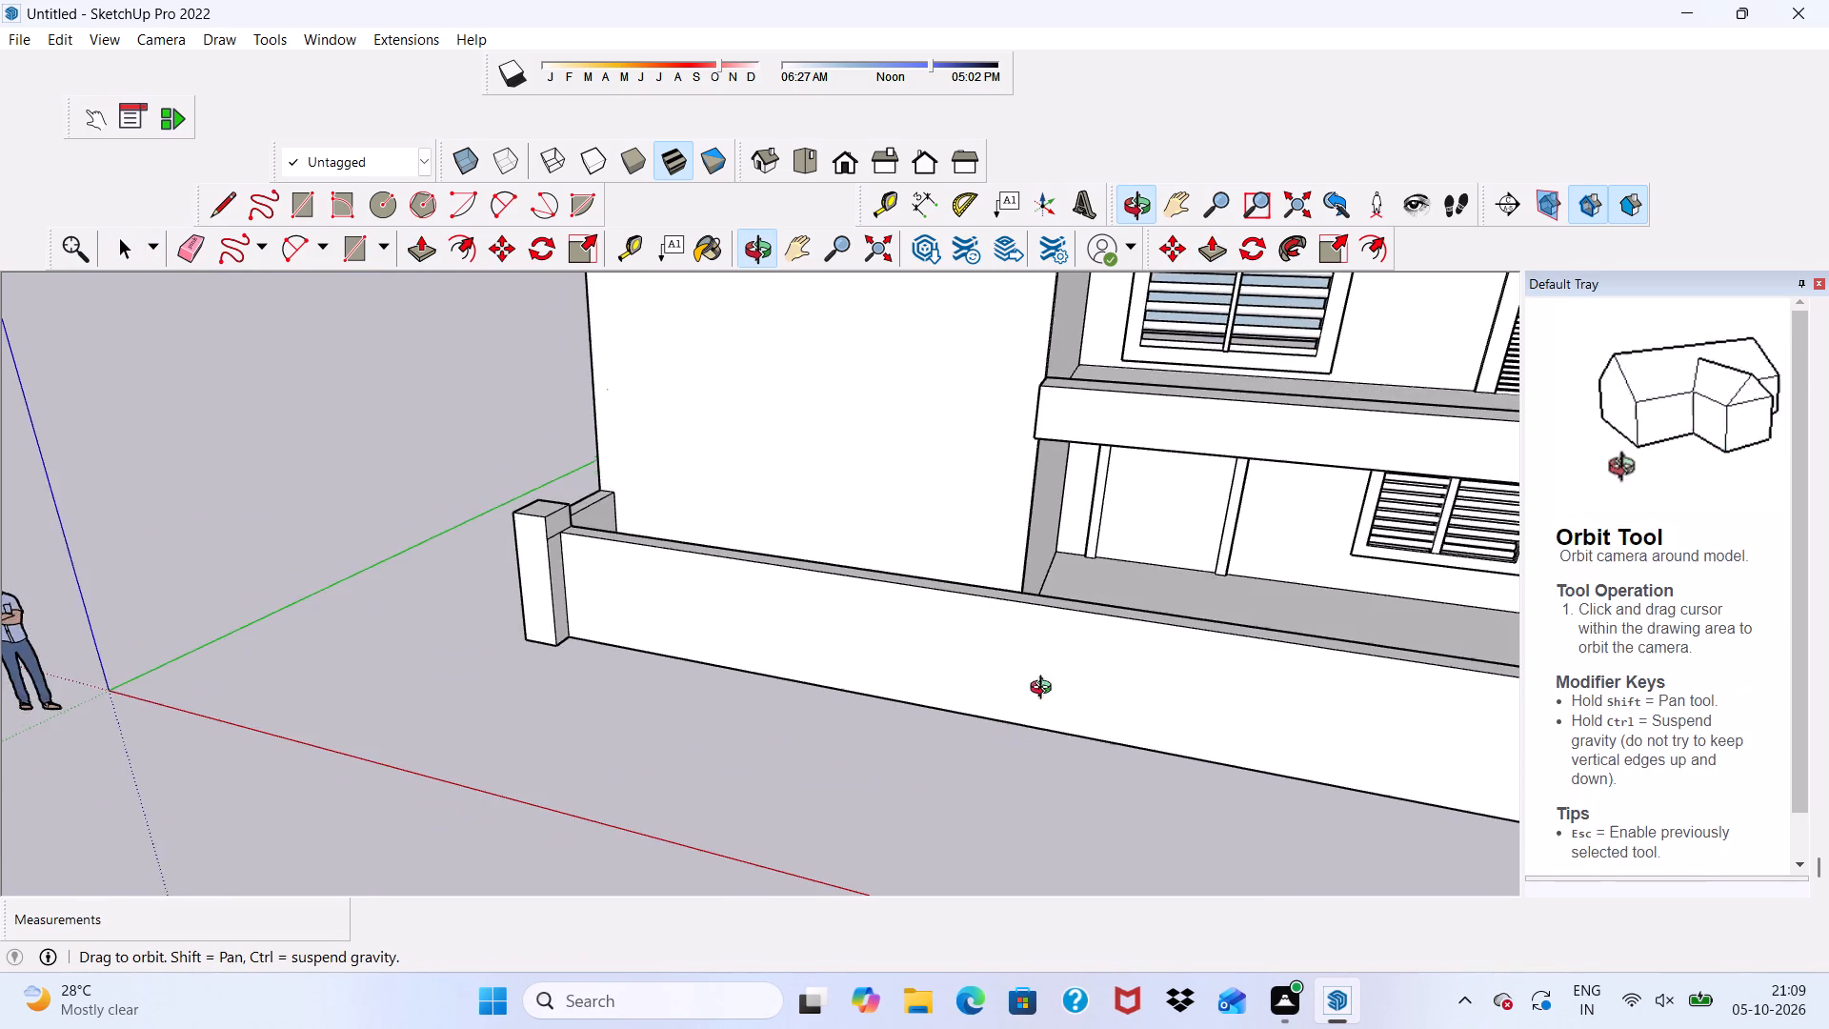
middle_click_drag(1045, 690, 1100, 635)
middle_click(1100, 635)
scroll(1100, 635, "up", 3)
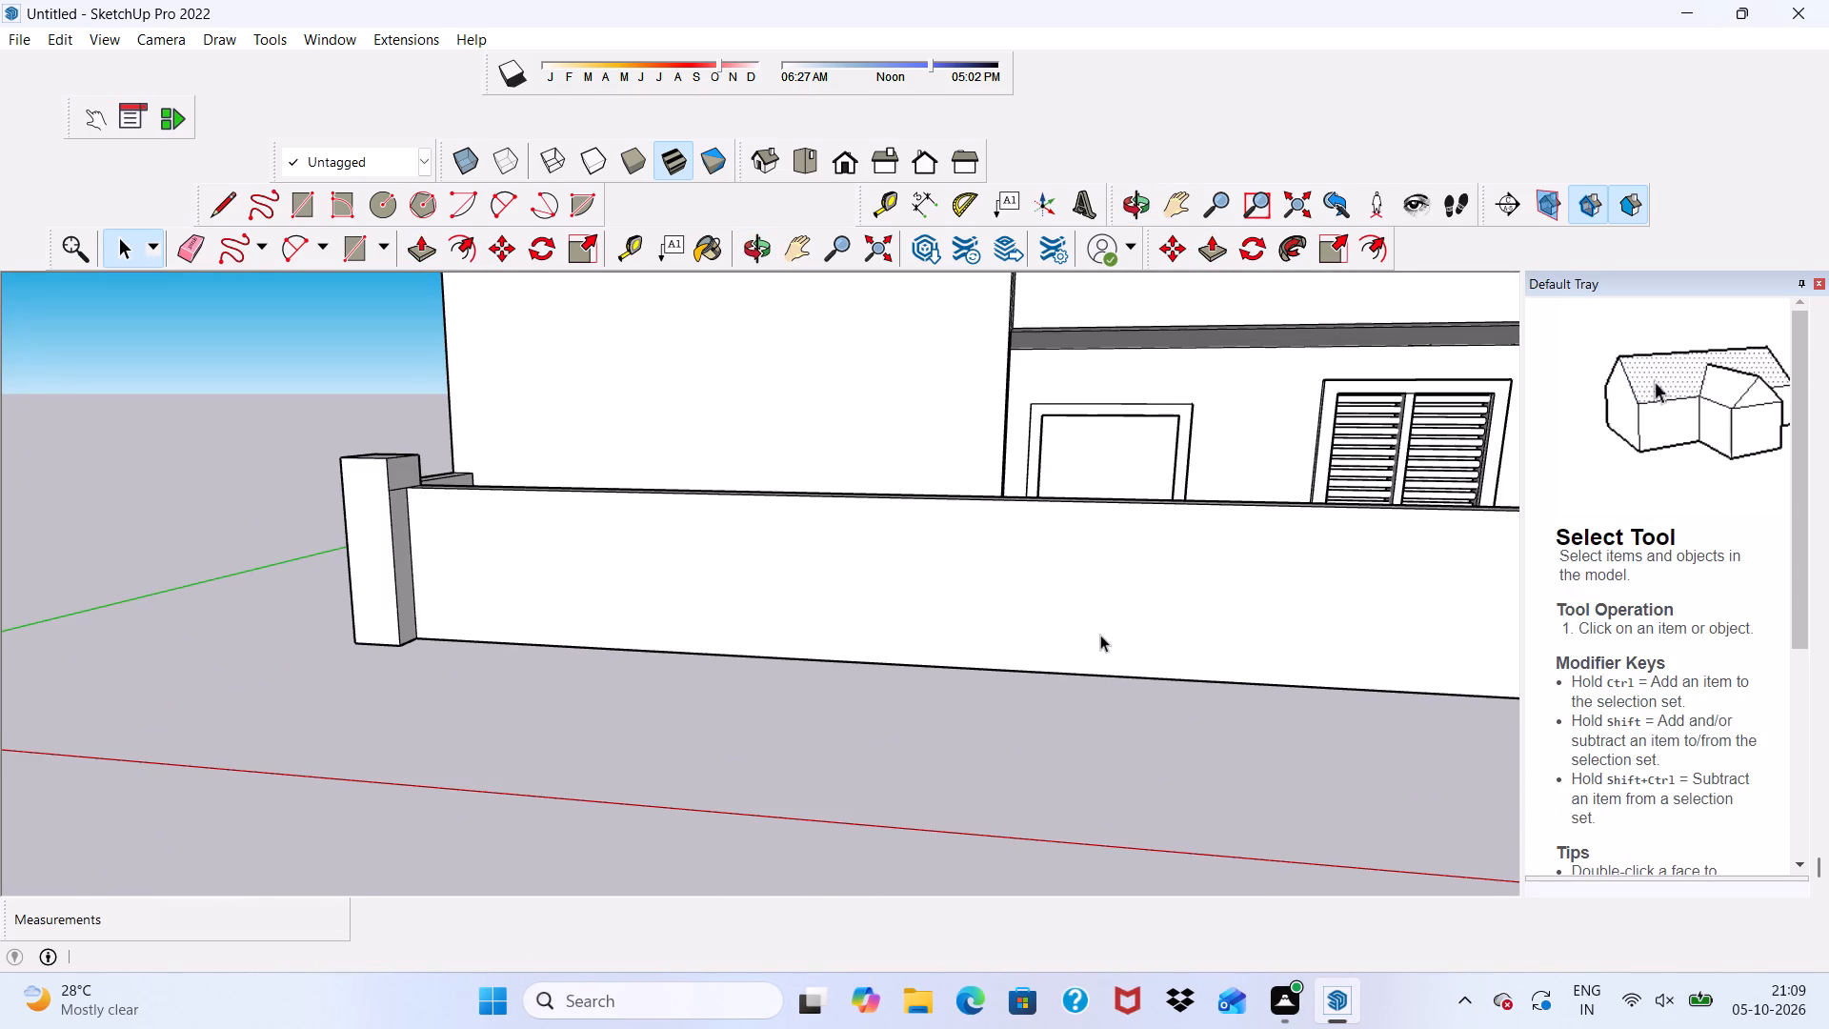
scroll(1100, 635, "up", 1)
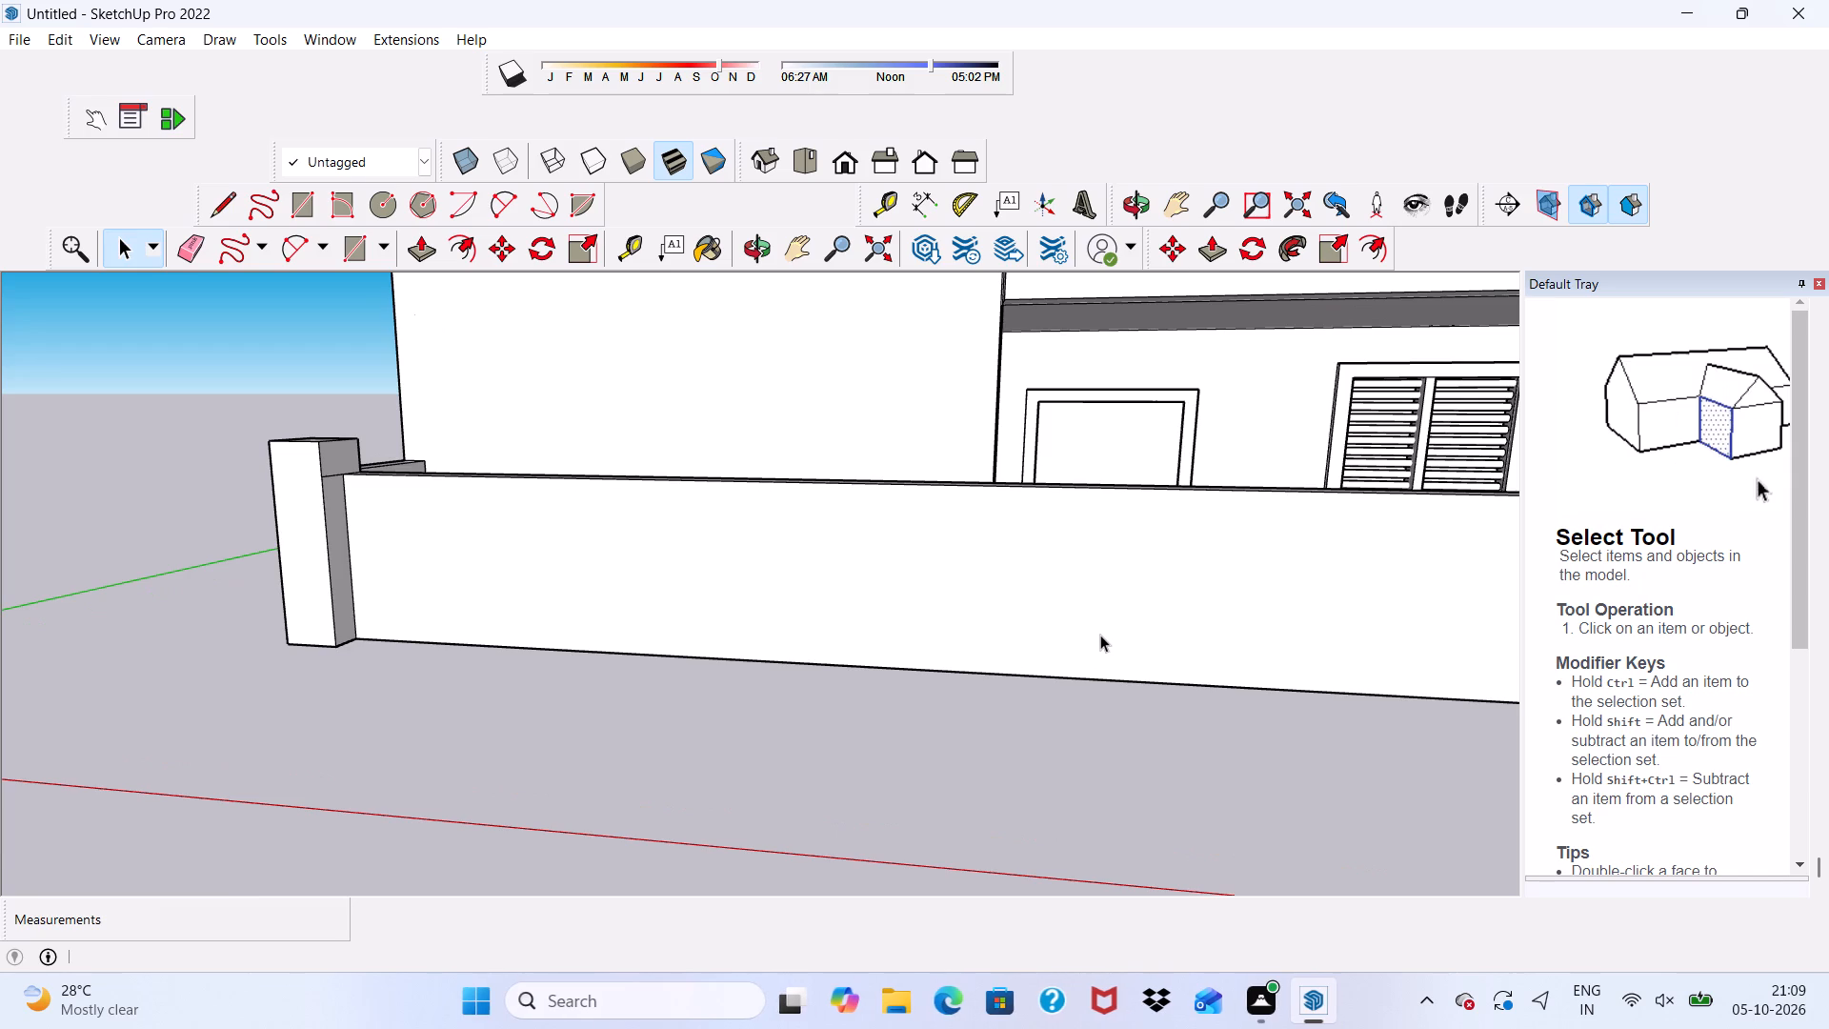
scroll(1100, 635, "up", 2)
scroll(1100, 635, "down", 1)
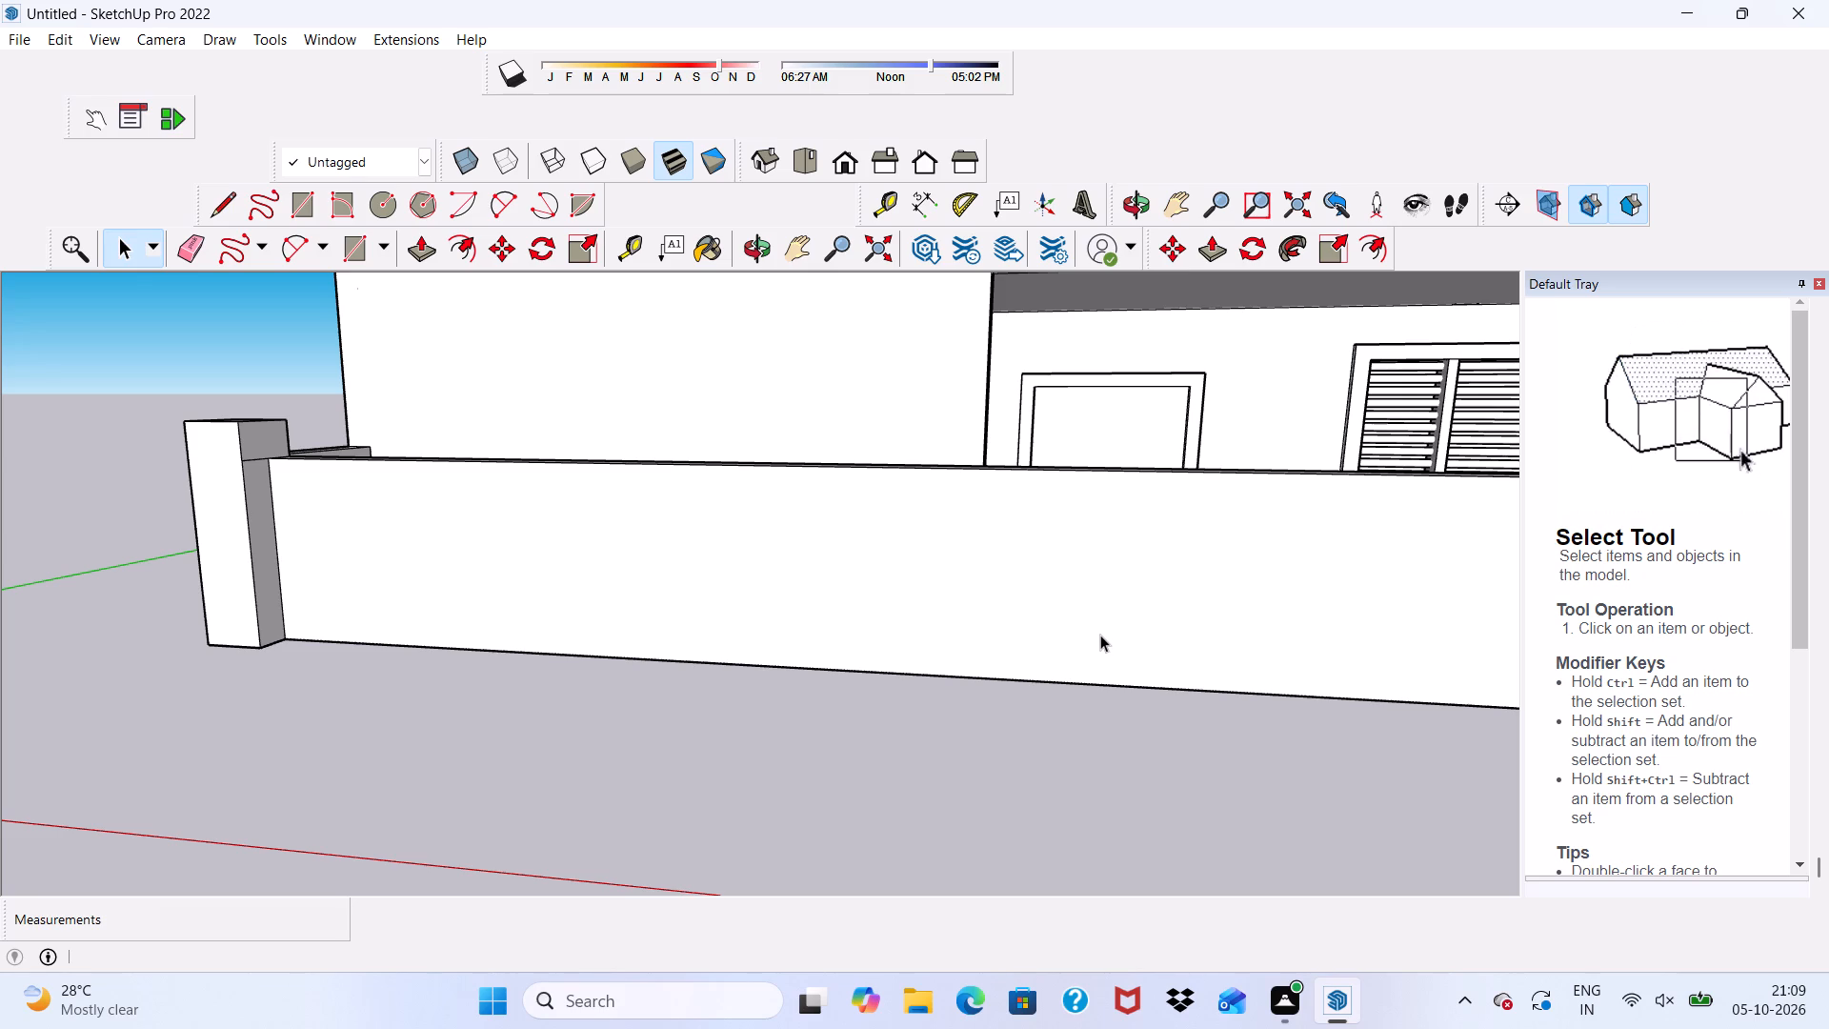
scroll(1100, 635, "up", 2)
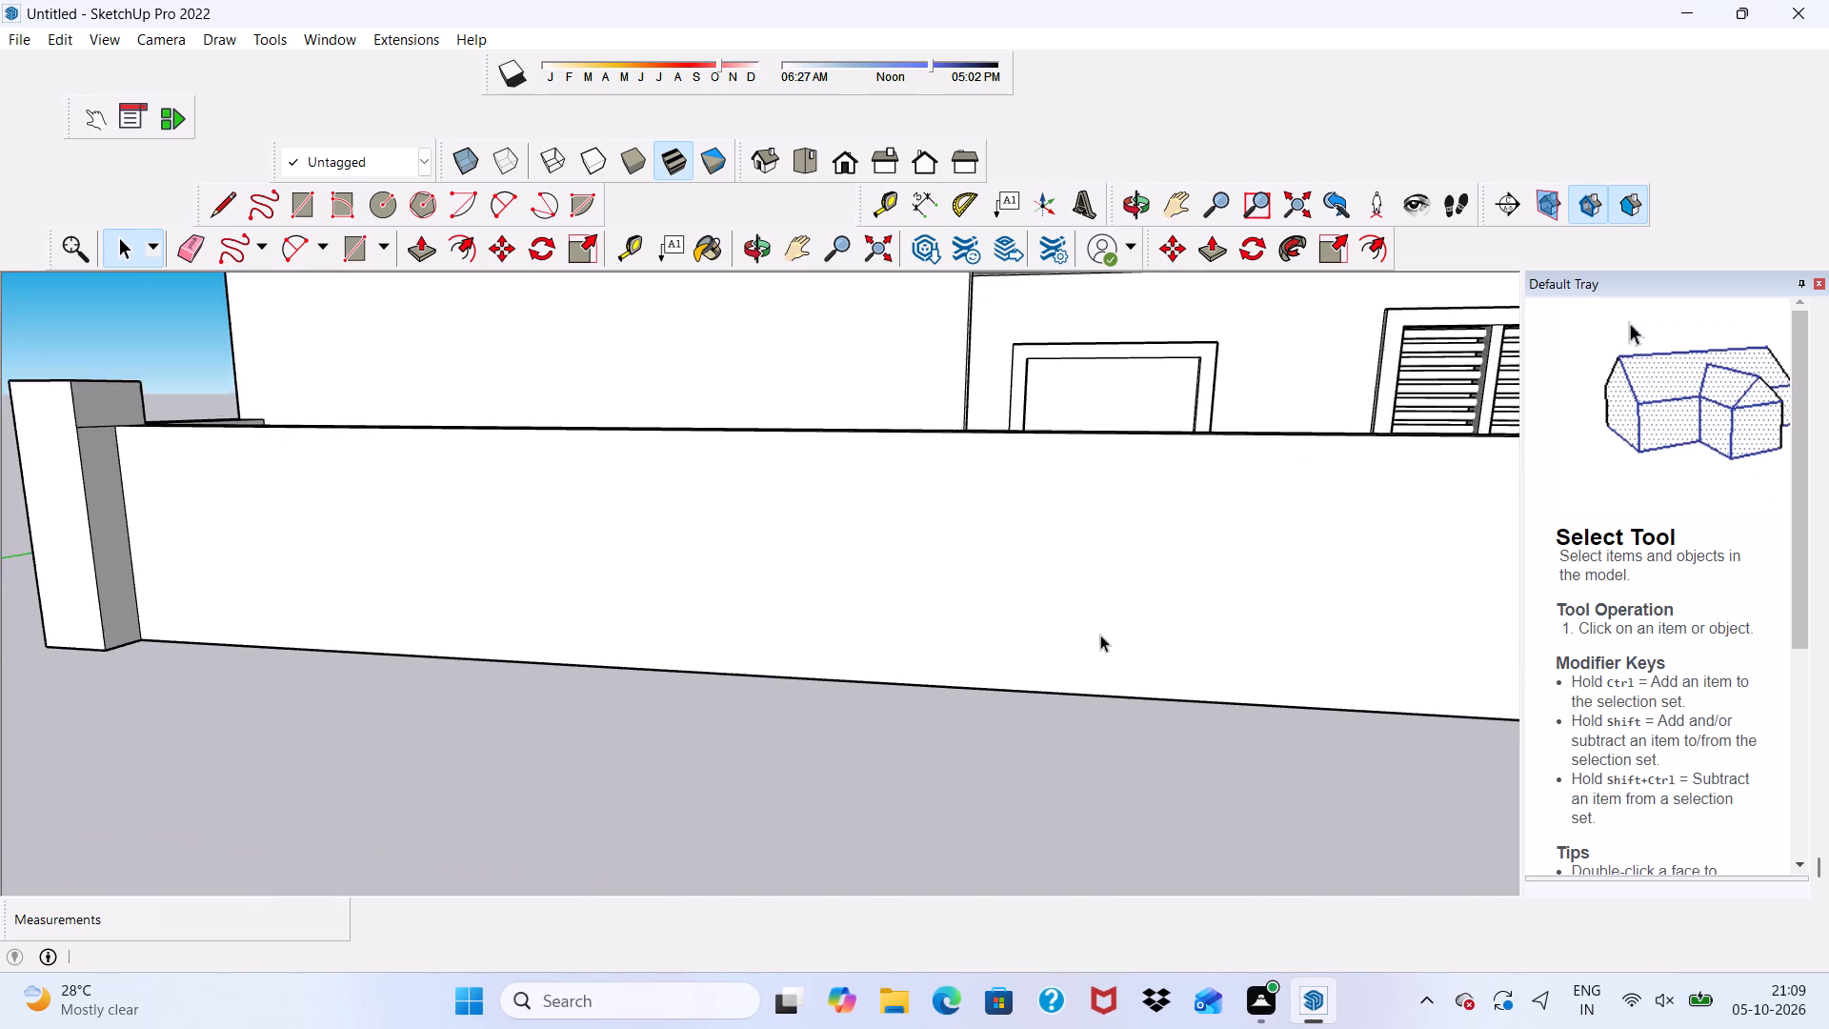
scroll(1100, 635, "up", 1)
scroll(1100, 635, "down", 2)
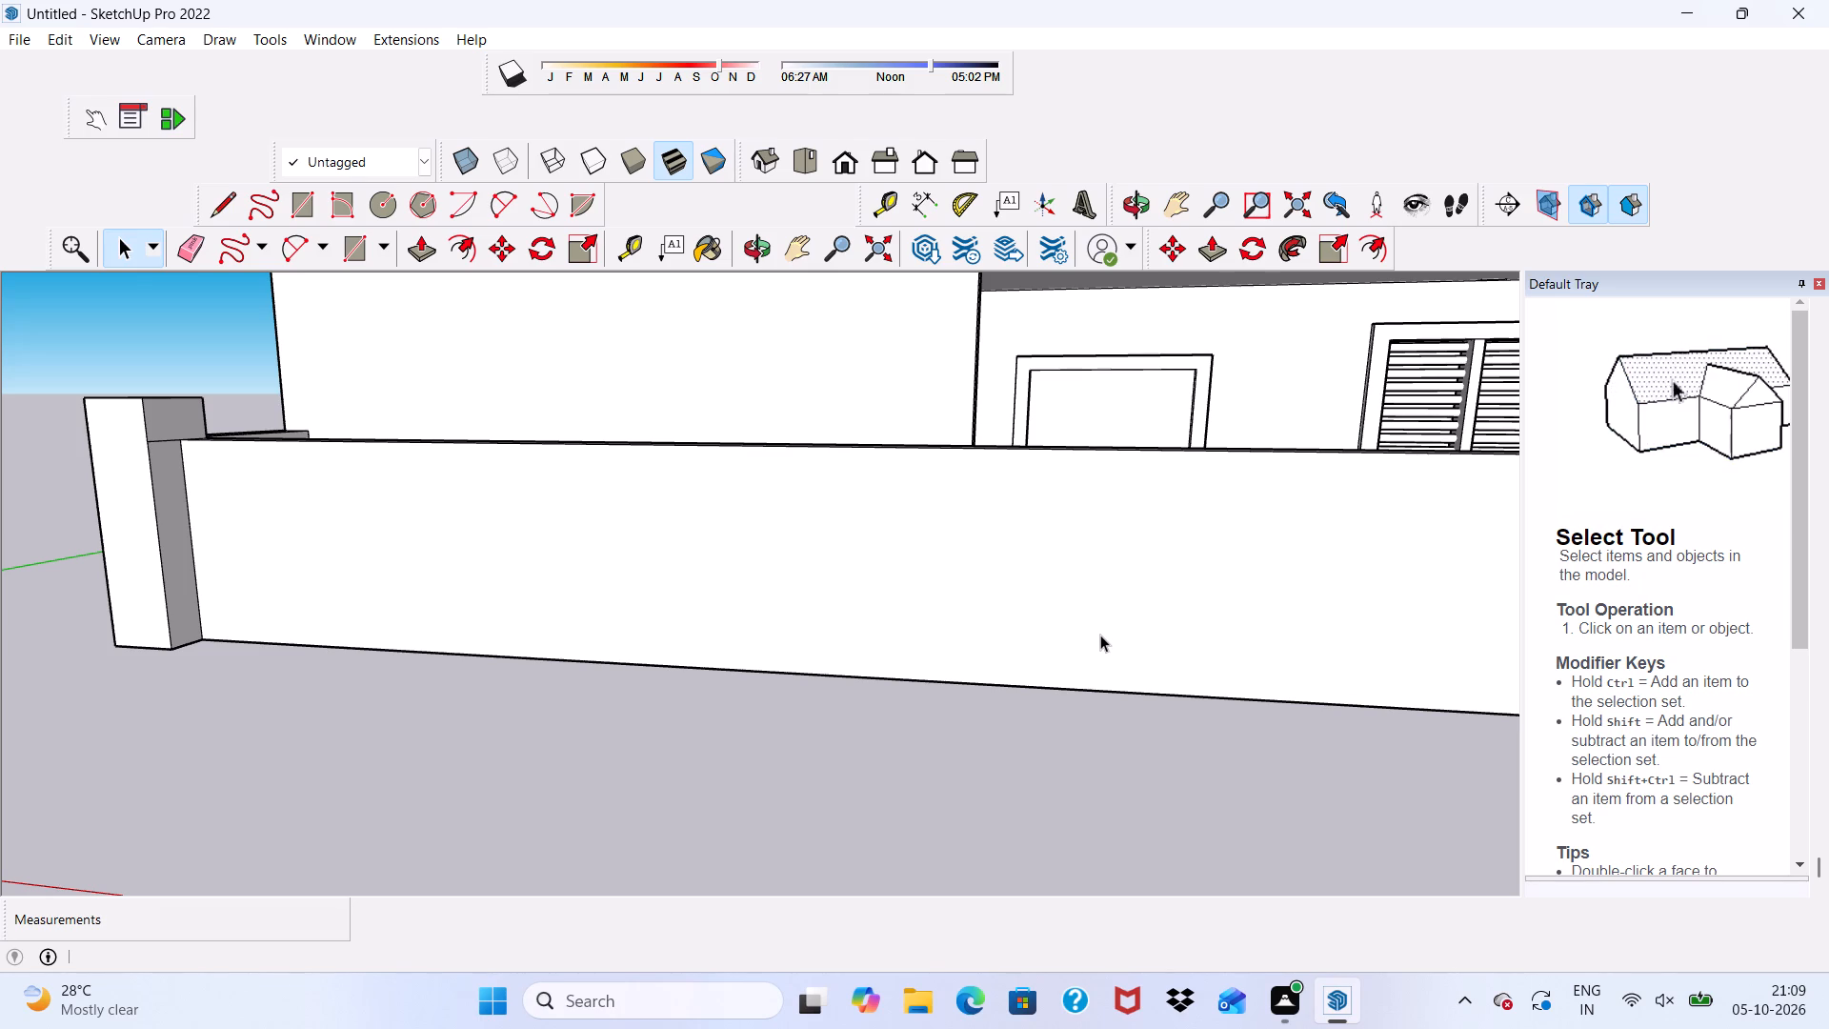
scroll(1100, 635, "down", 3)
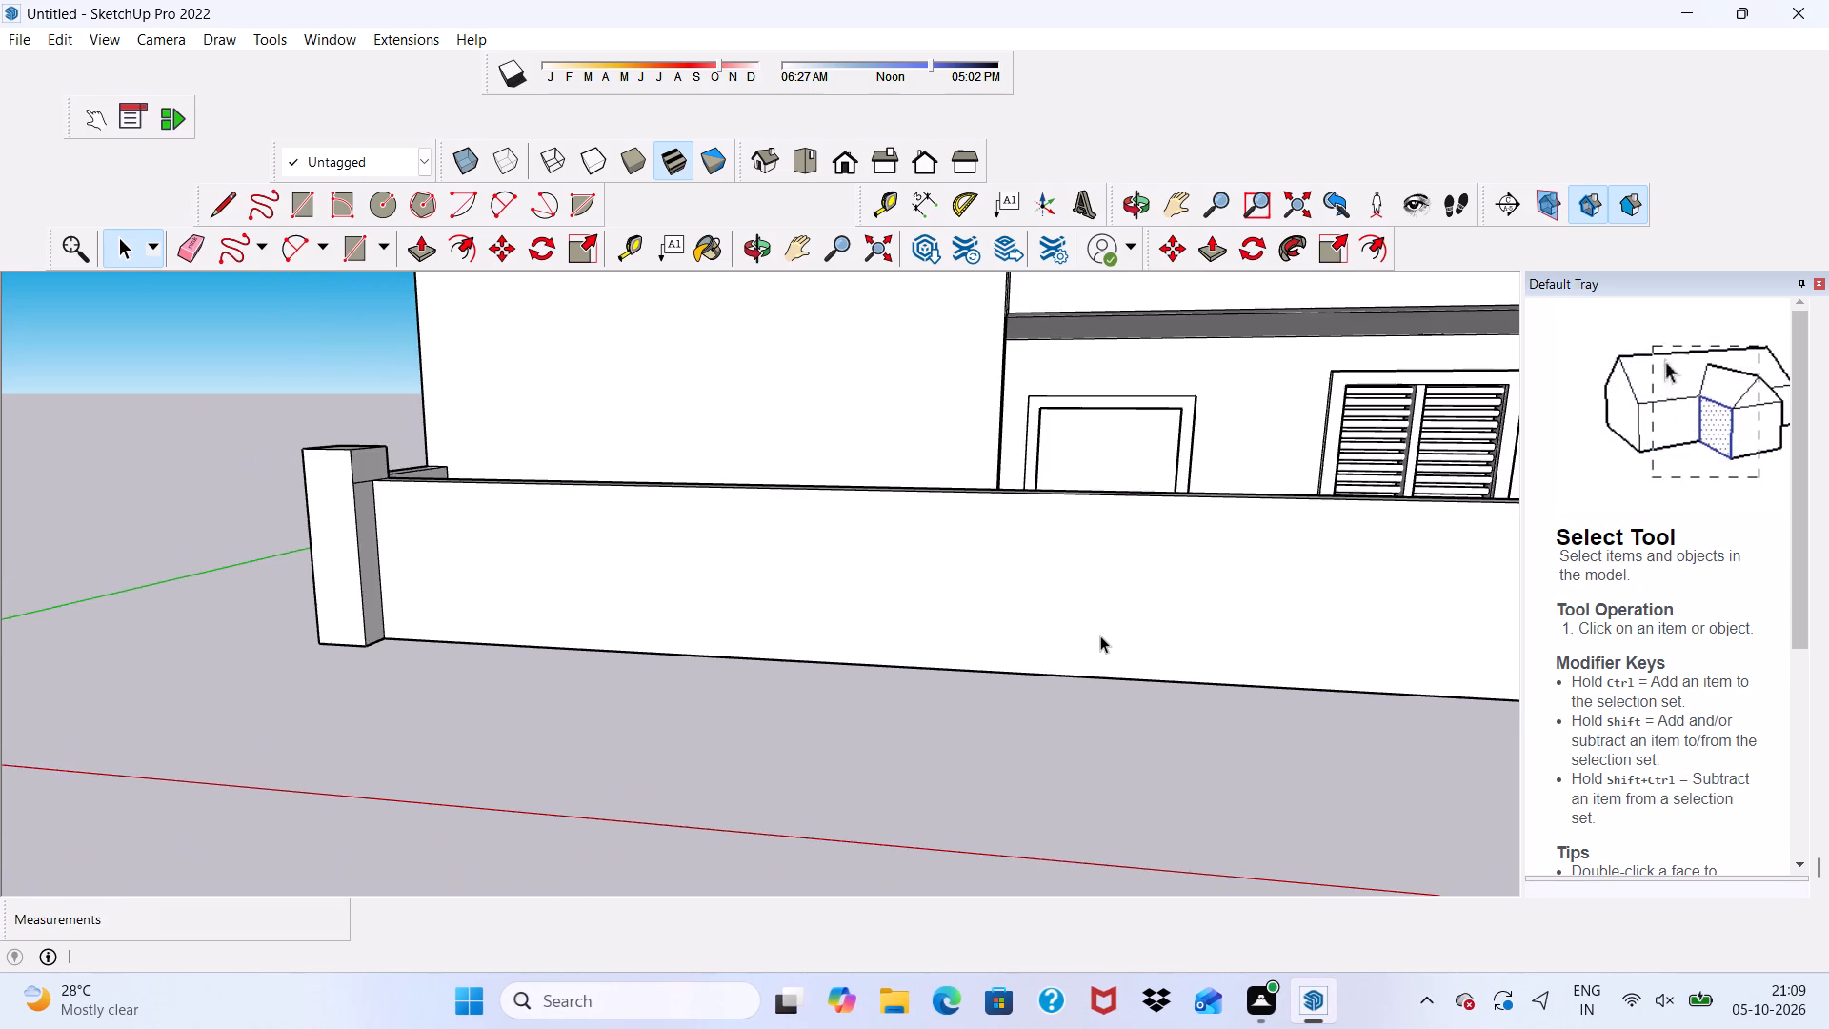
scroll(955, 676, "down", 1)
middle_click_drag(896, 682, 939, 722)
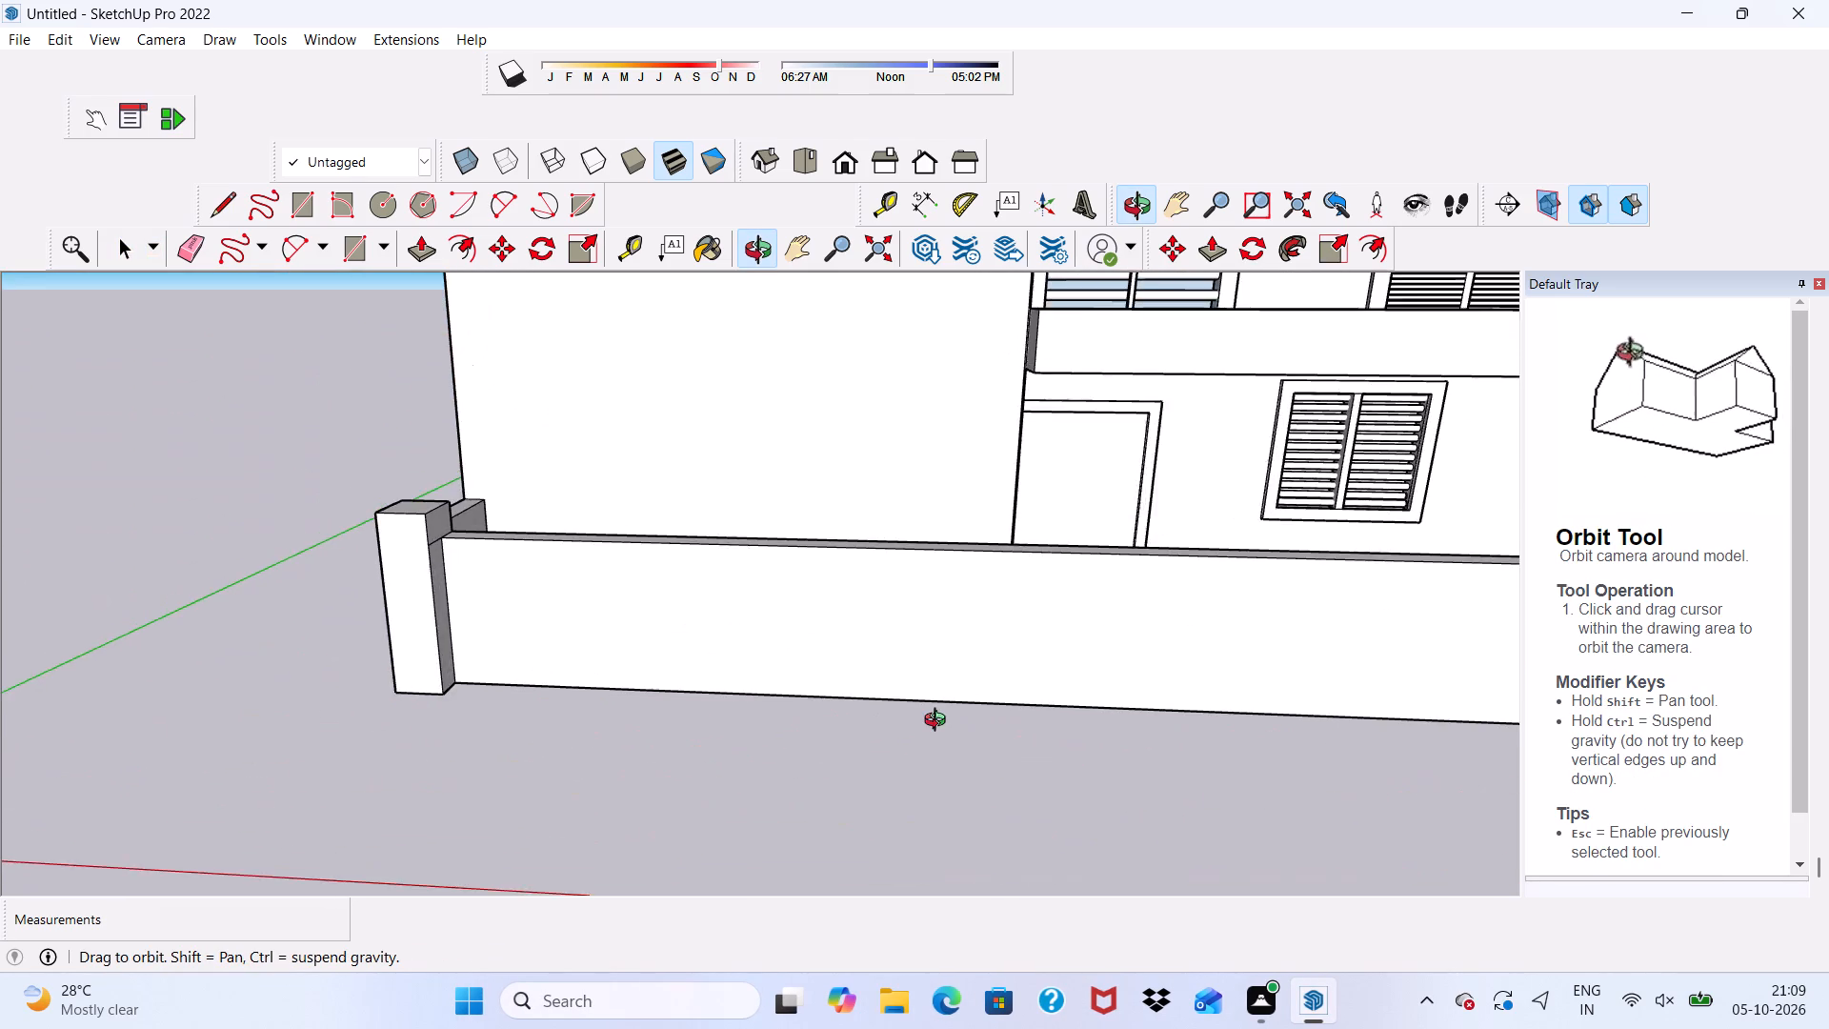
middle_click_drag(939, 722, 882, 696)
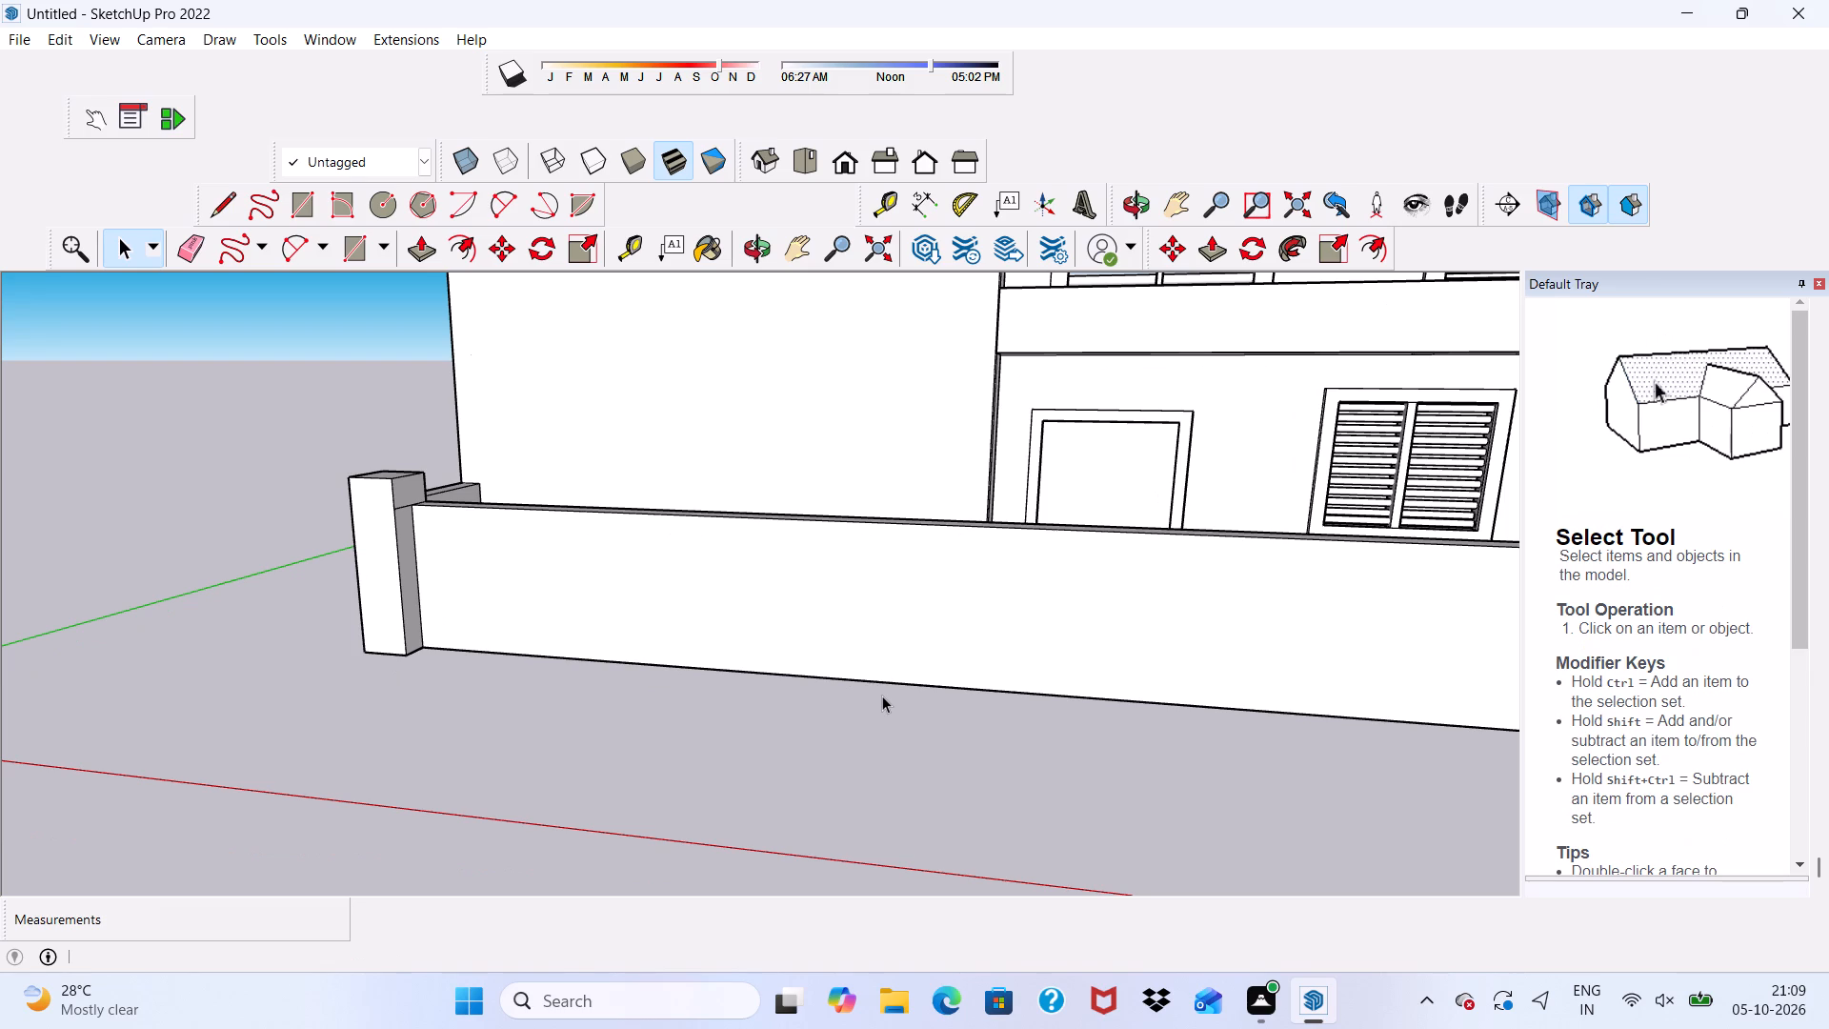
scroll(882, 696, "down", 1)
scroll(882, 699, "up", 1)
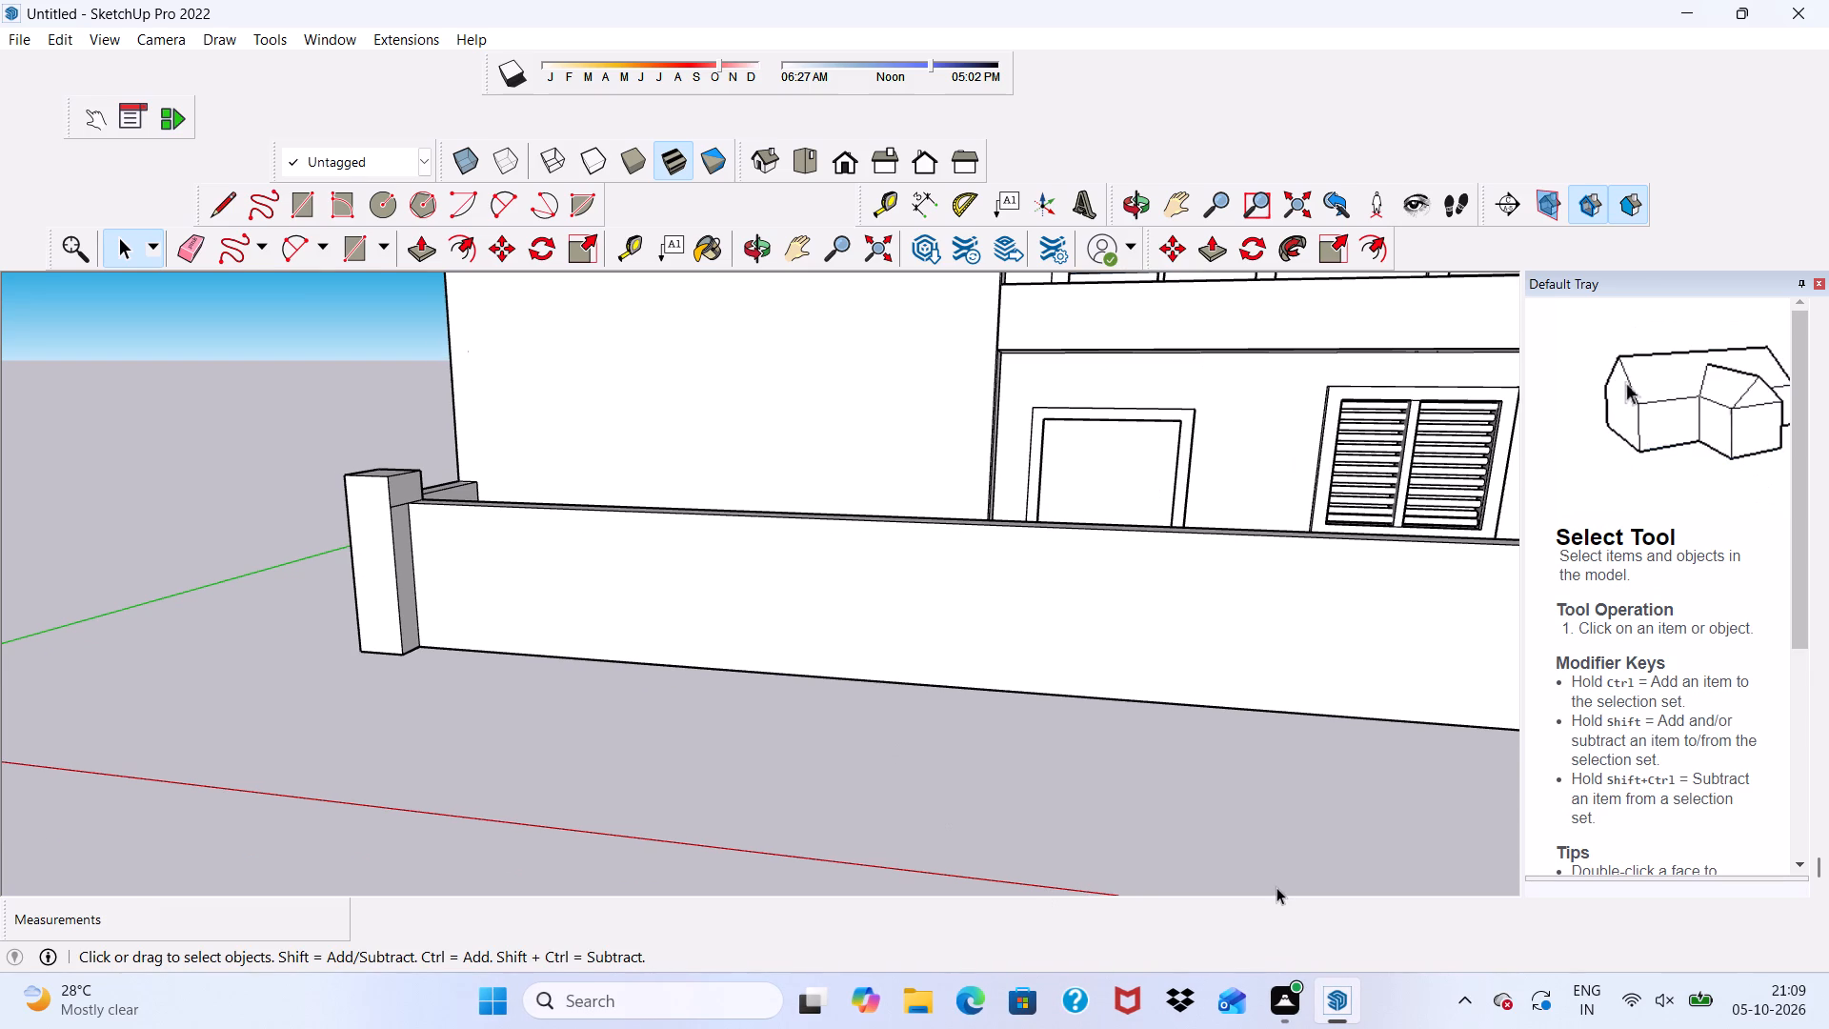
scroll(1276, 884, "down", 4)
middle_click_drag(1276, 884, 1255, 855)
middle_click(1256, 855)
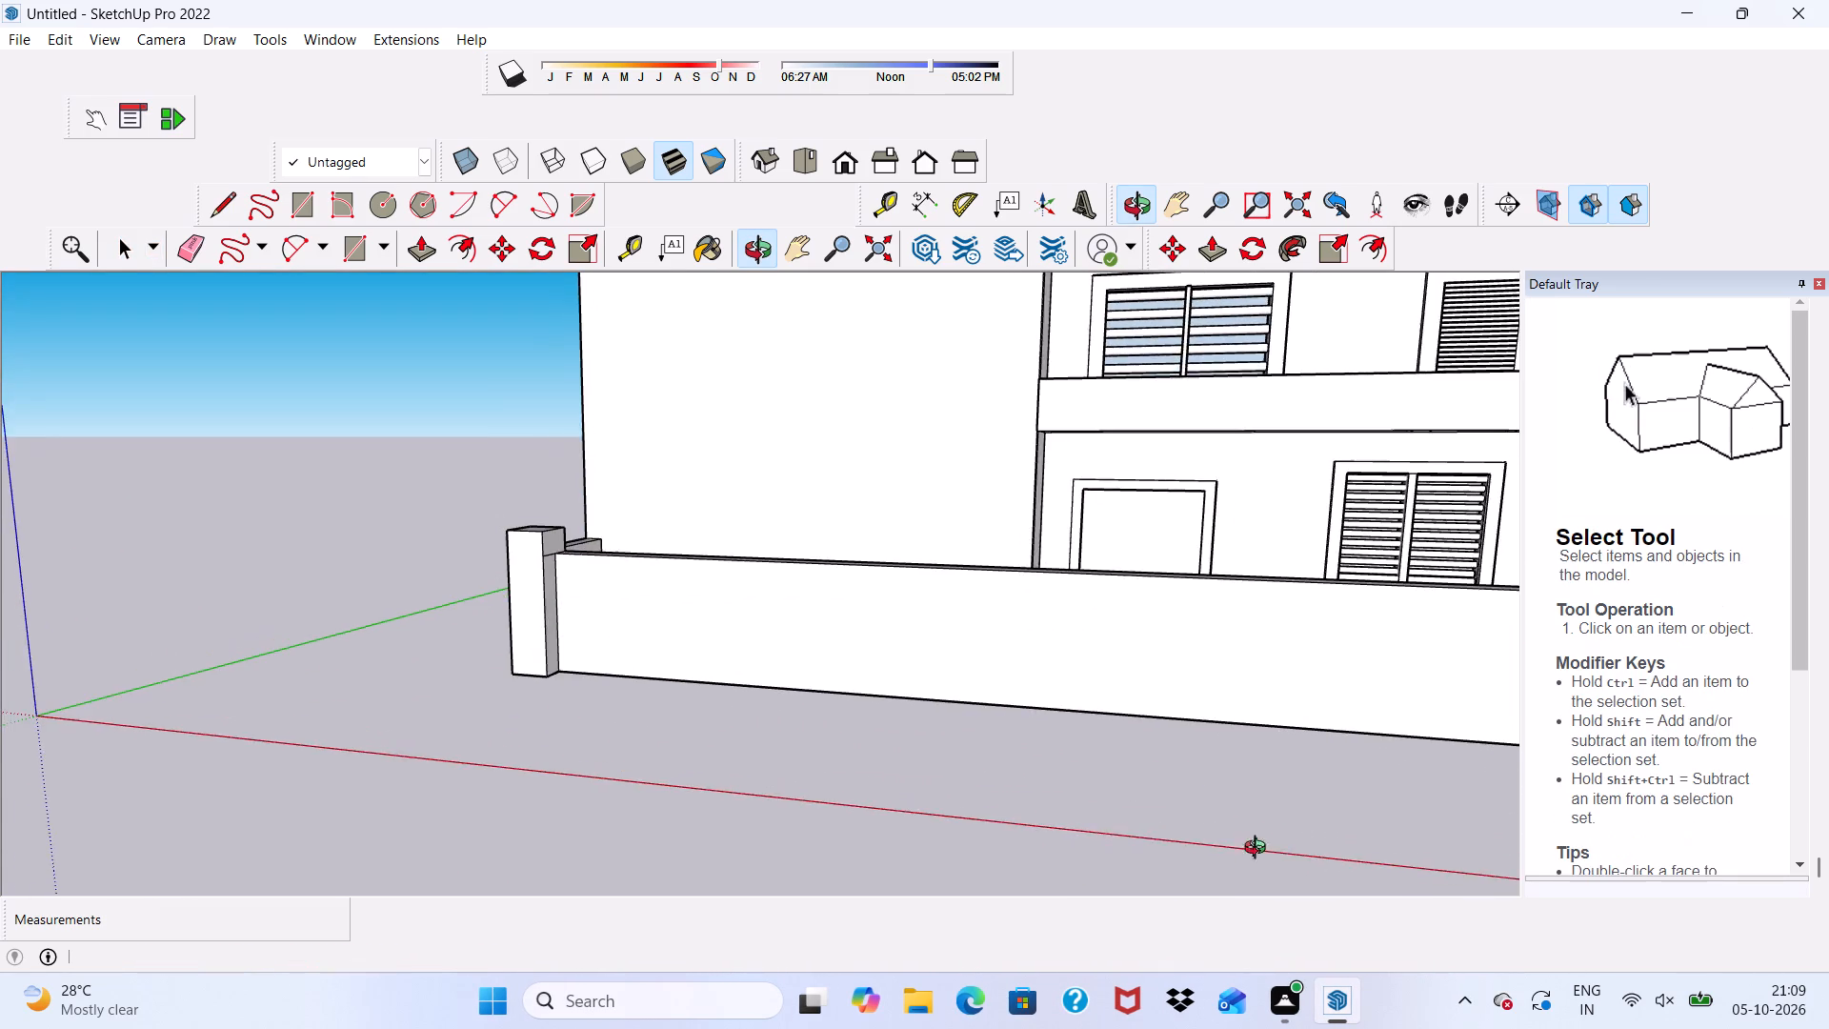
scroll(1138, 656, "up", 3)
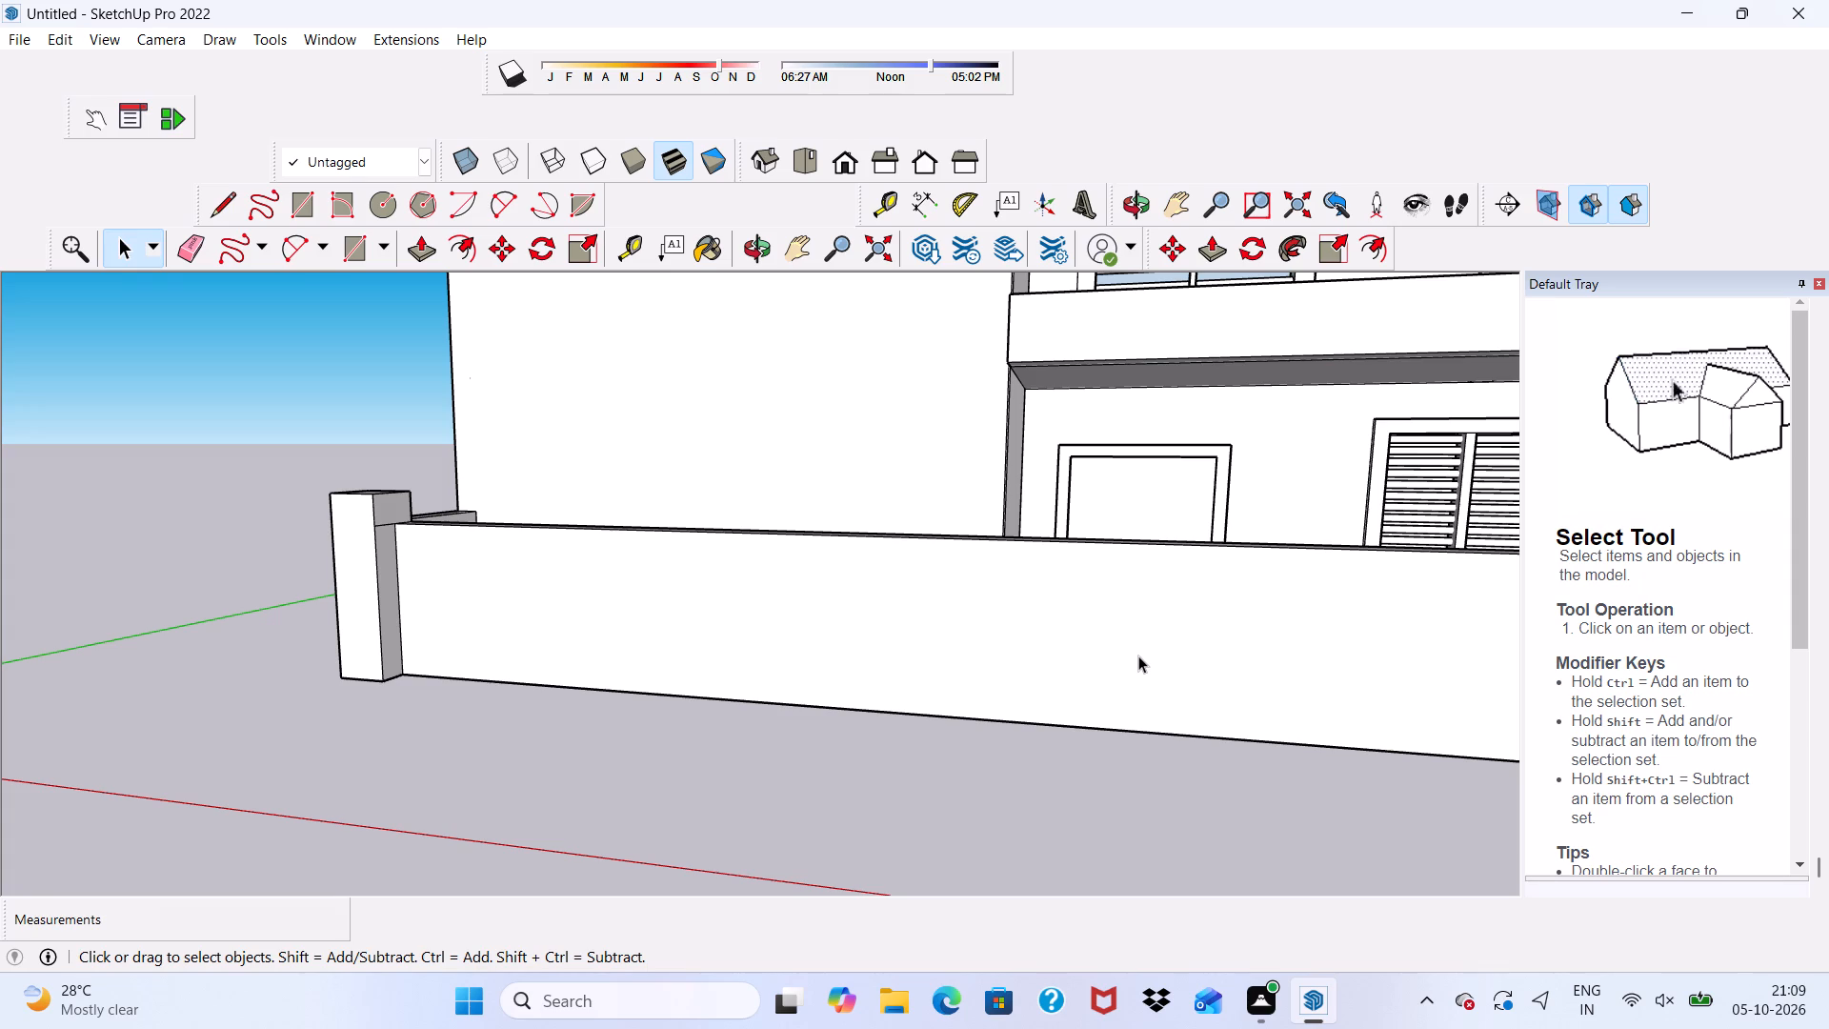
scroll(1108, 623, "down", 2)
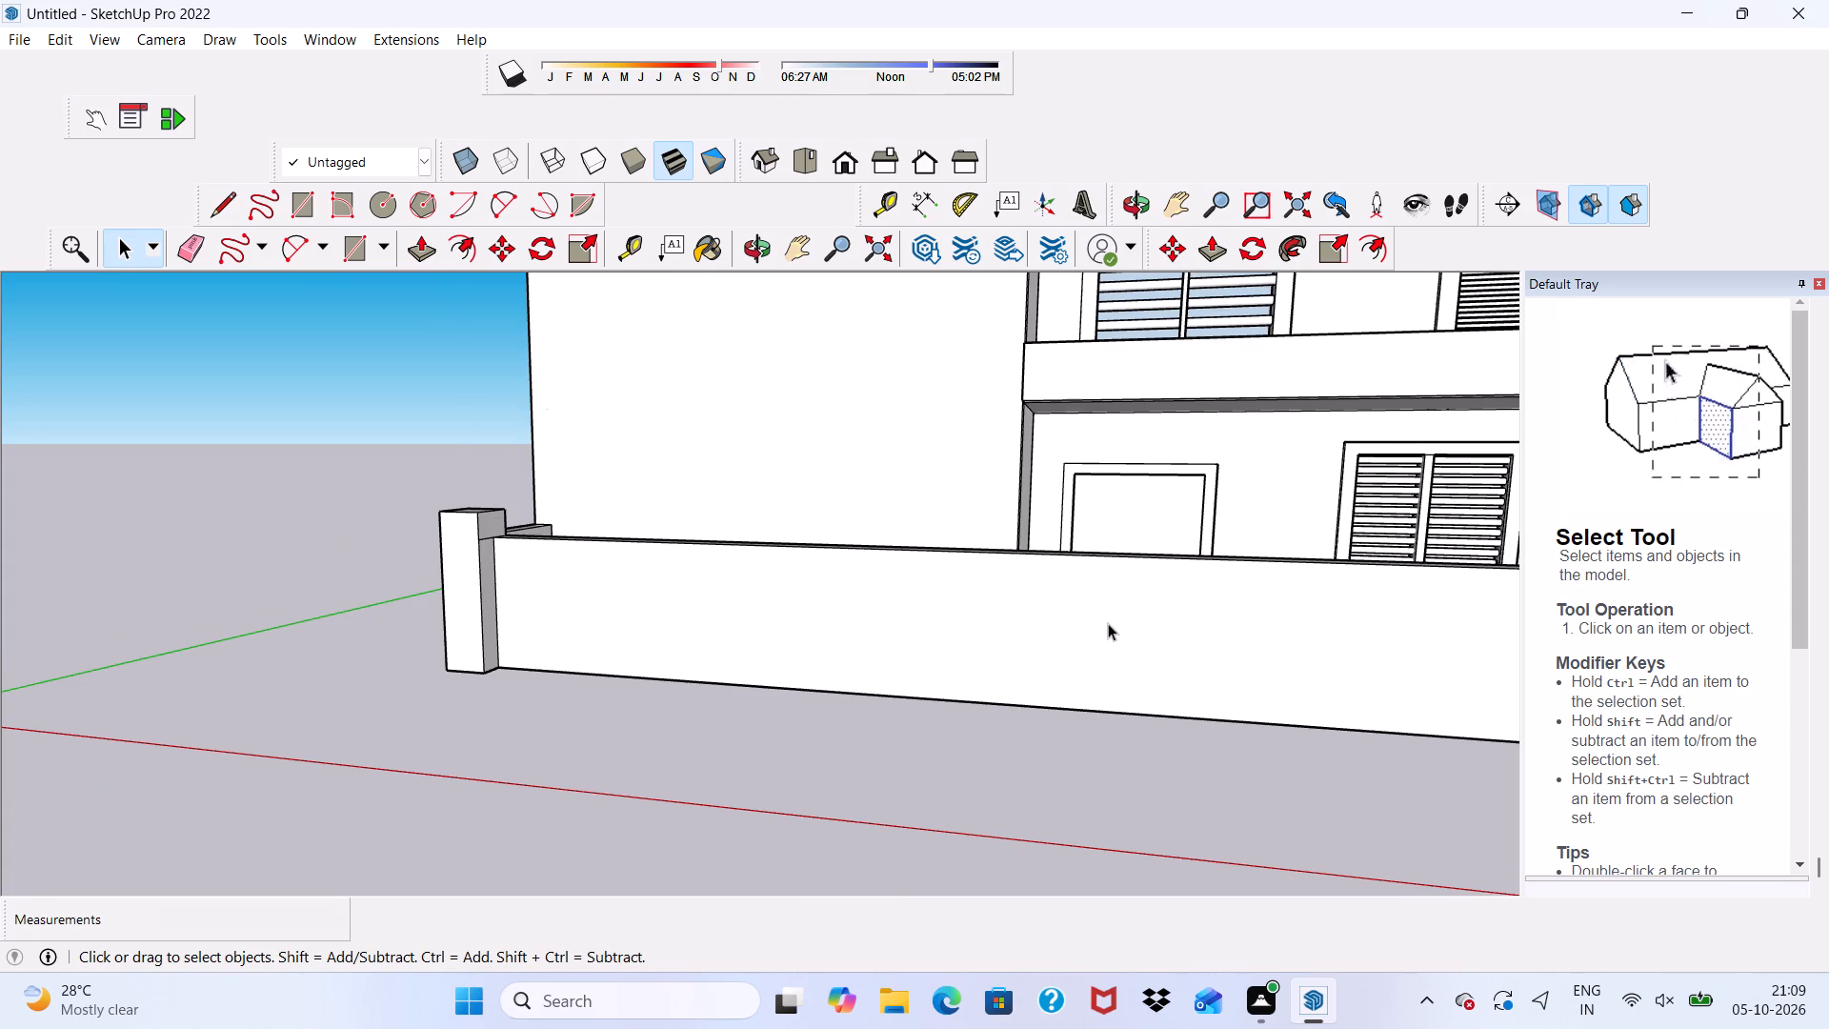
scroll(1108, 628, "up", 1)
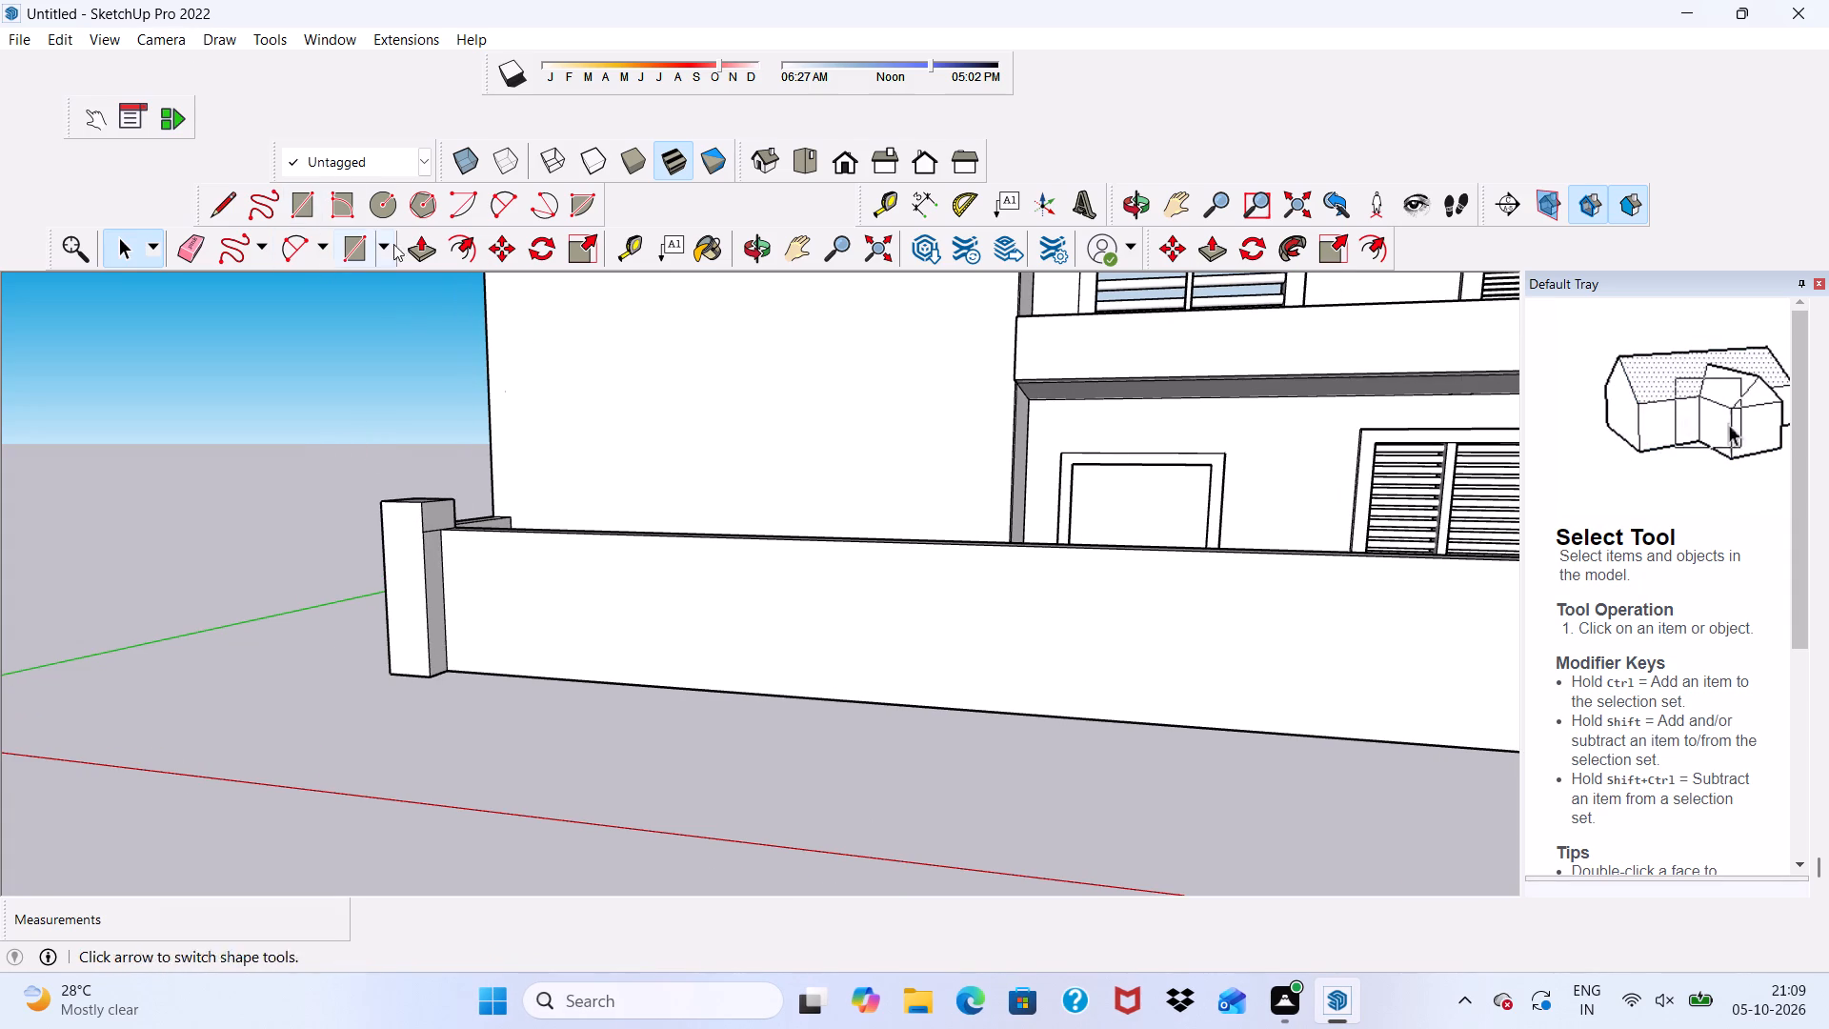
Draw a full-height rectangle, about 1' 7 1/2" by 5', on the front wall's outer face near the tower's inner corner.
left_click(298, 183)
left_click(308, 206)
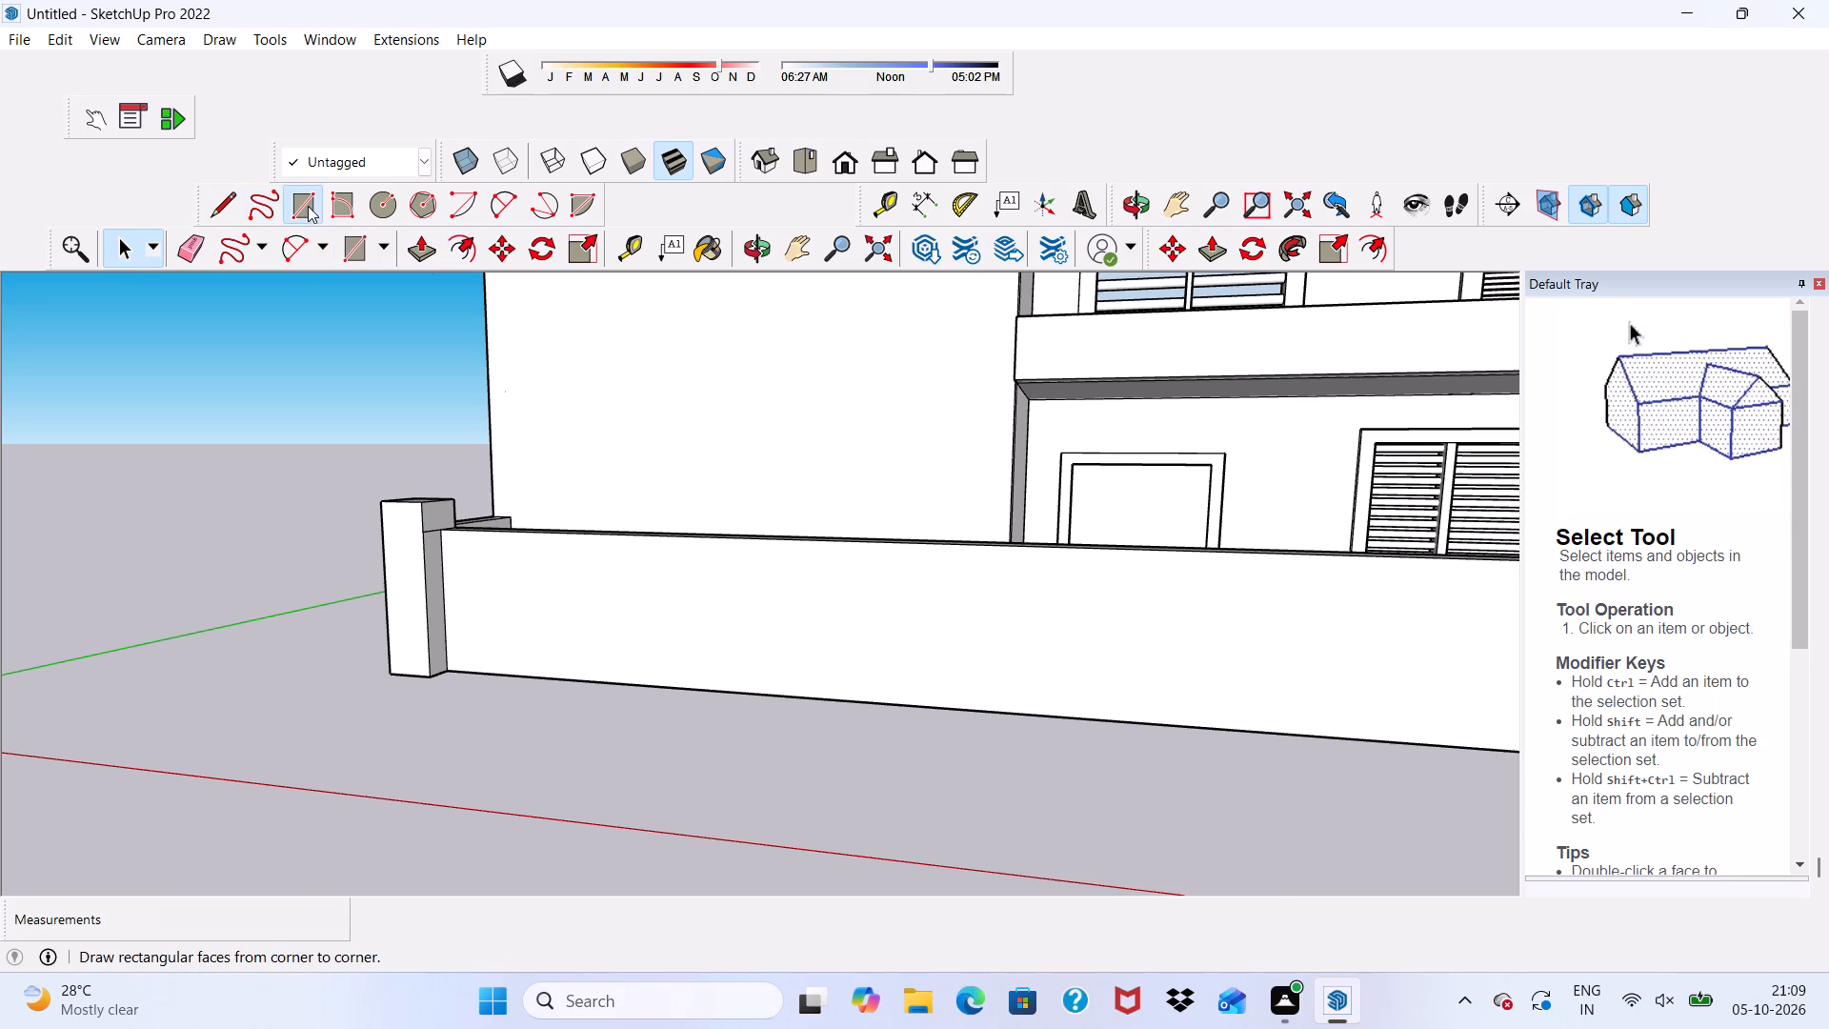
scroll(1250, 788, "down", 1)
scroll(971, 775, "up", 2)
scroll(1103, 644, "down", 2)
middle_click_drag(1103, 642, 1156, 837)
scroll(904, 818, "up", 3)
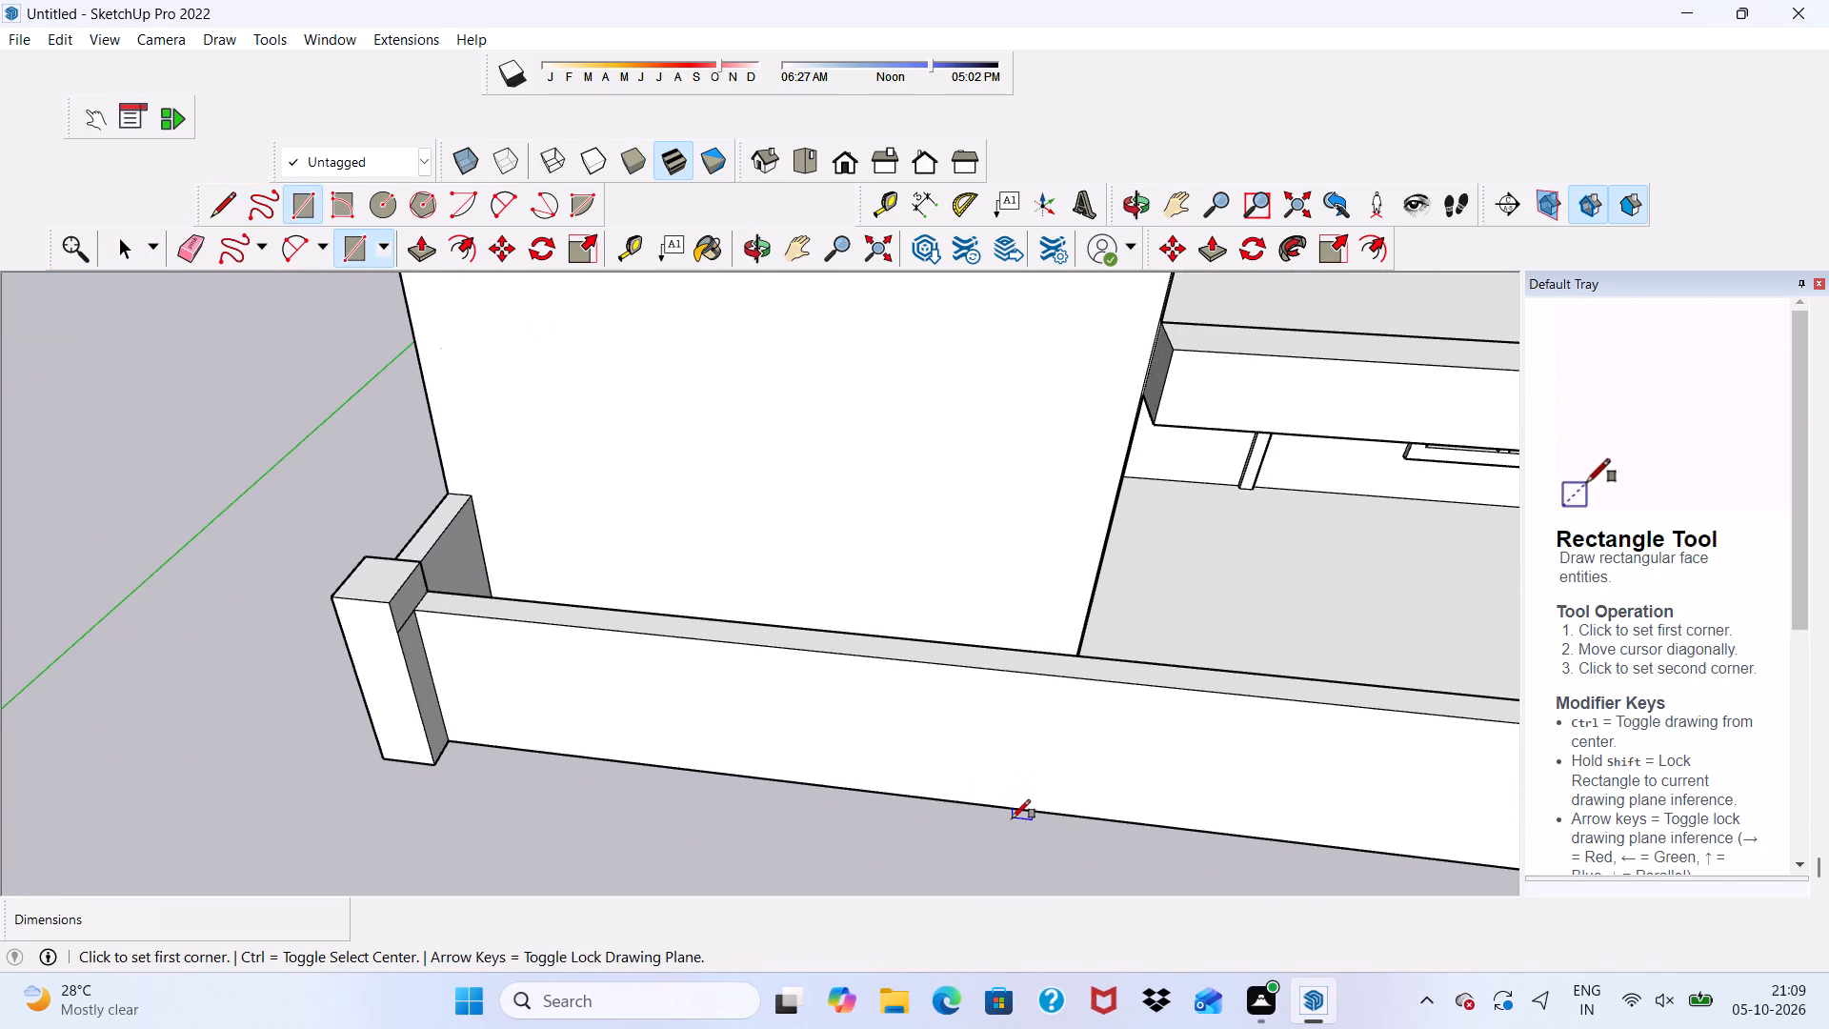
left_click(1022, 813)
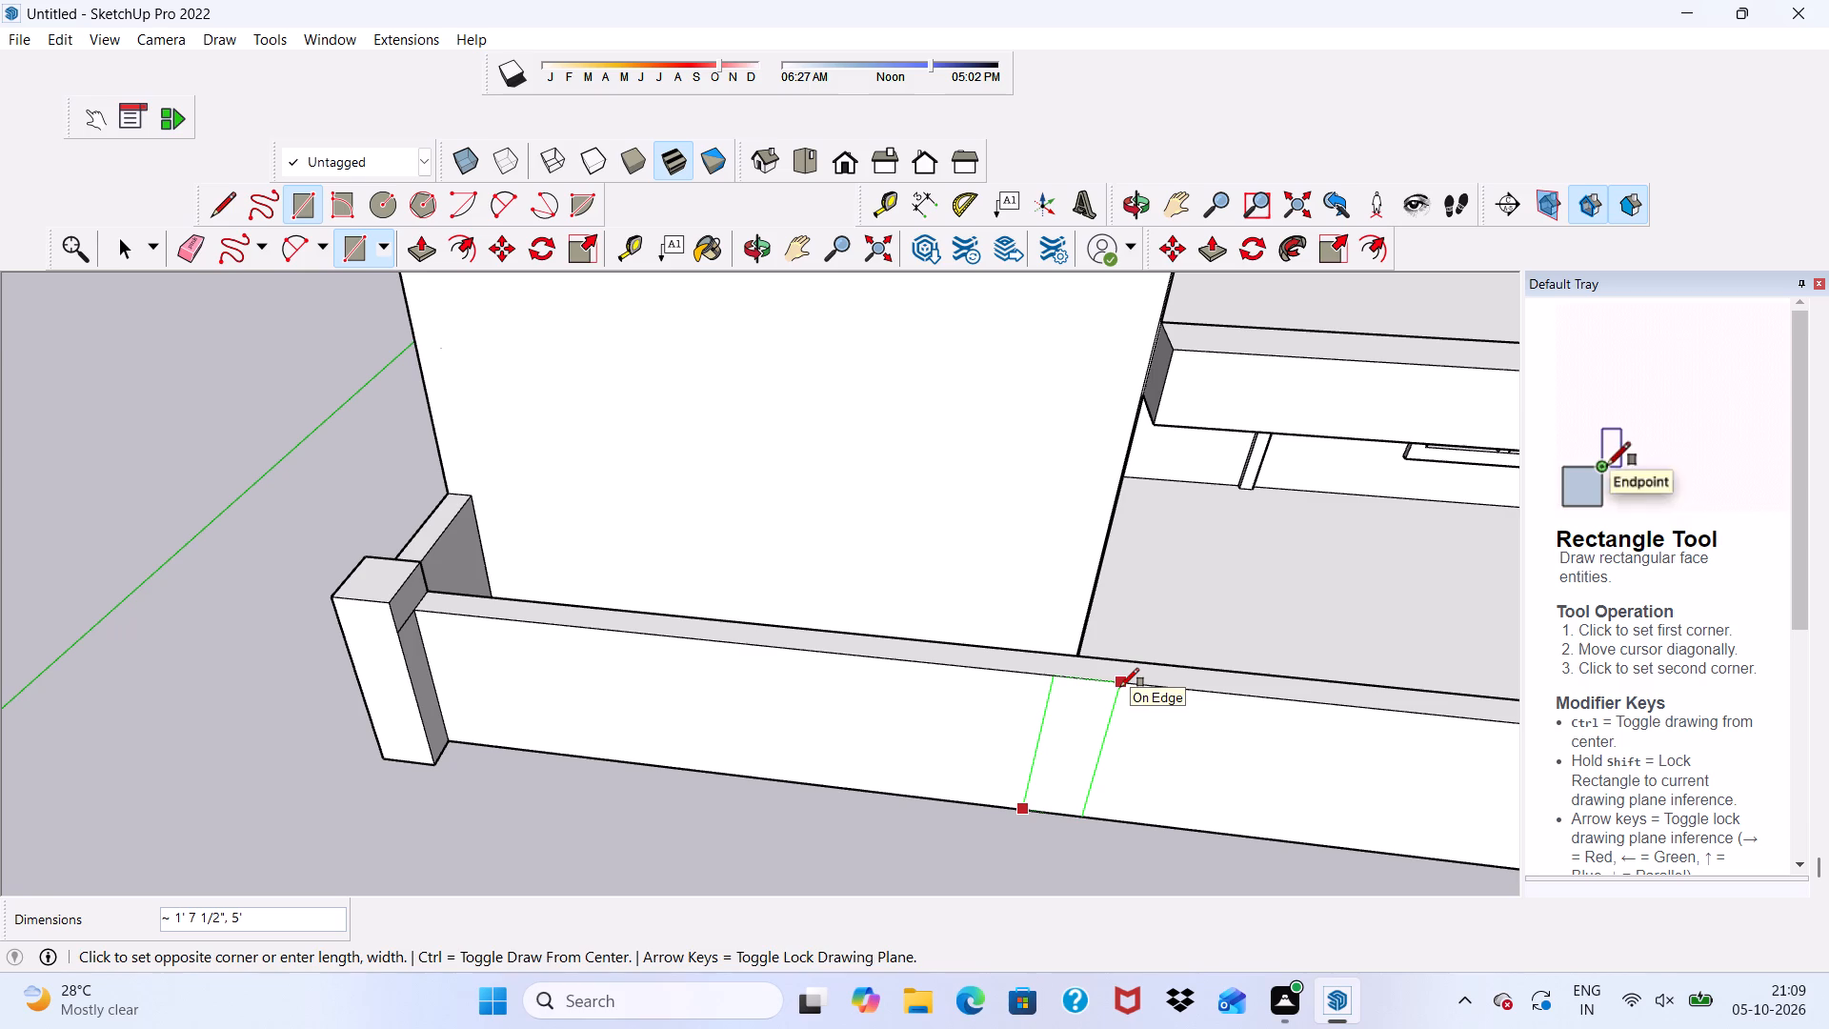
left_click(1120, 687)
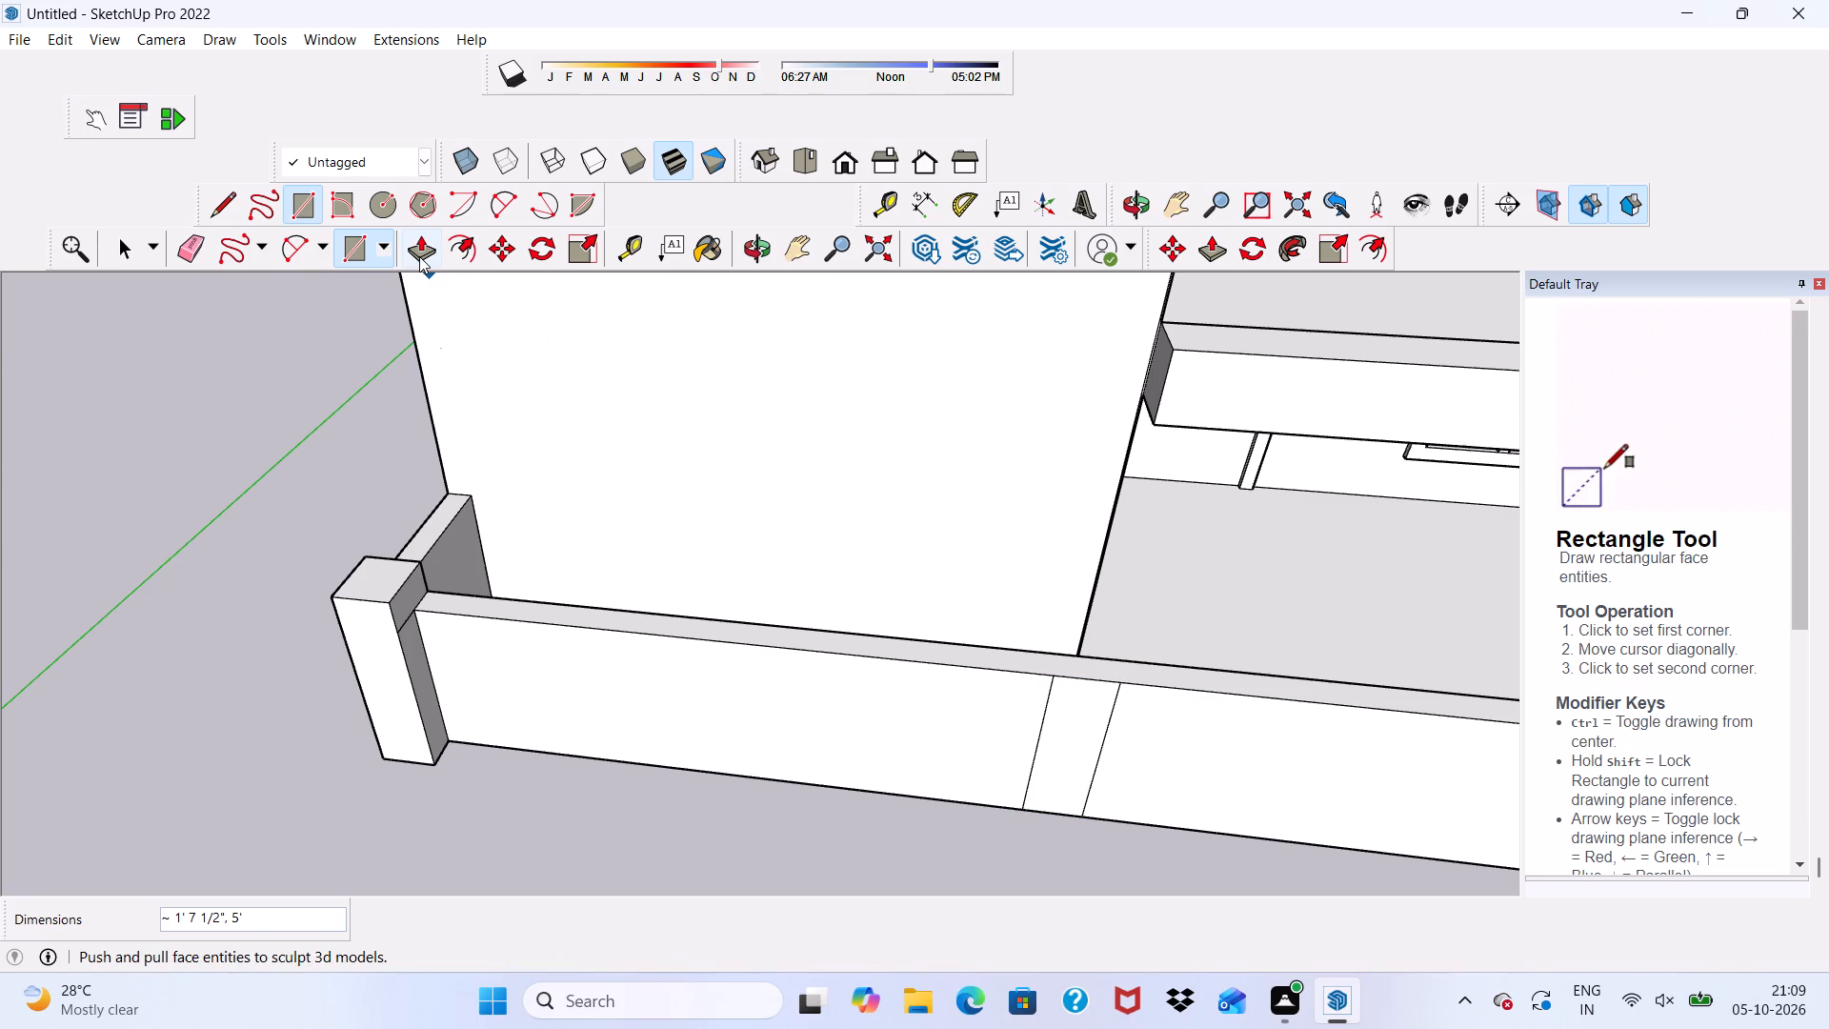
Push/Pull the new rectangle on the front wall's outer face outward 1' to form a second pier.
left_click(419, 256)
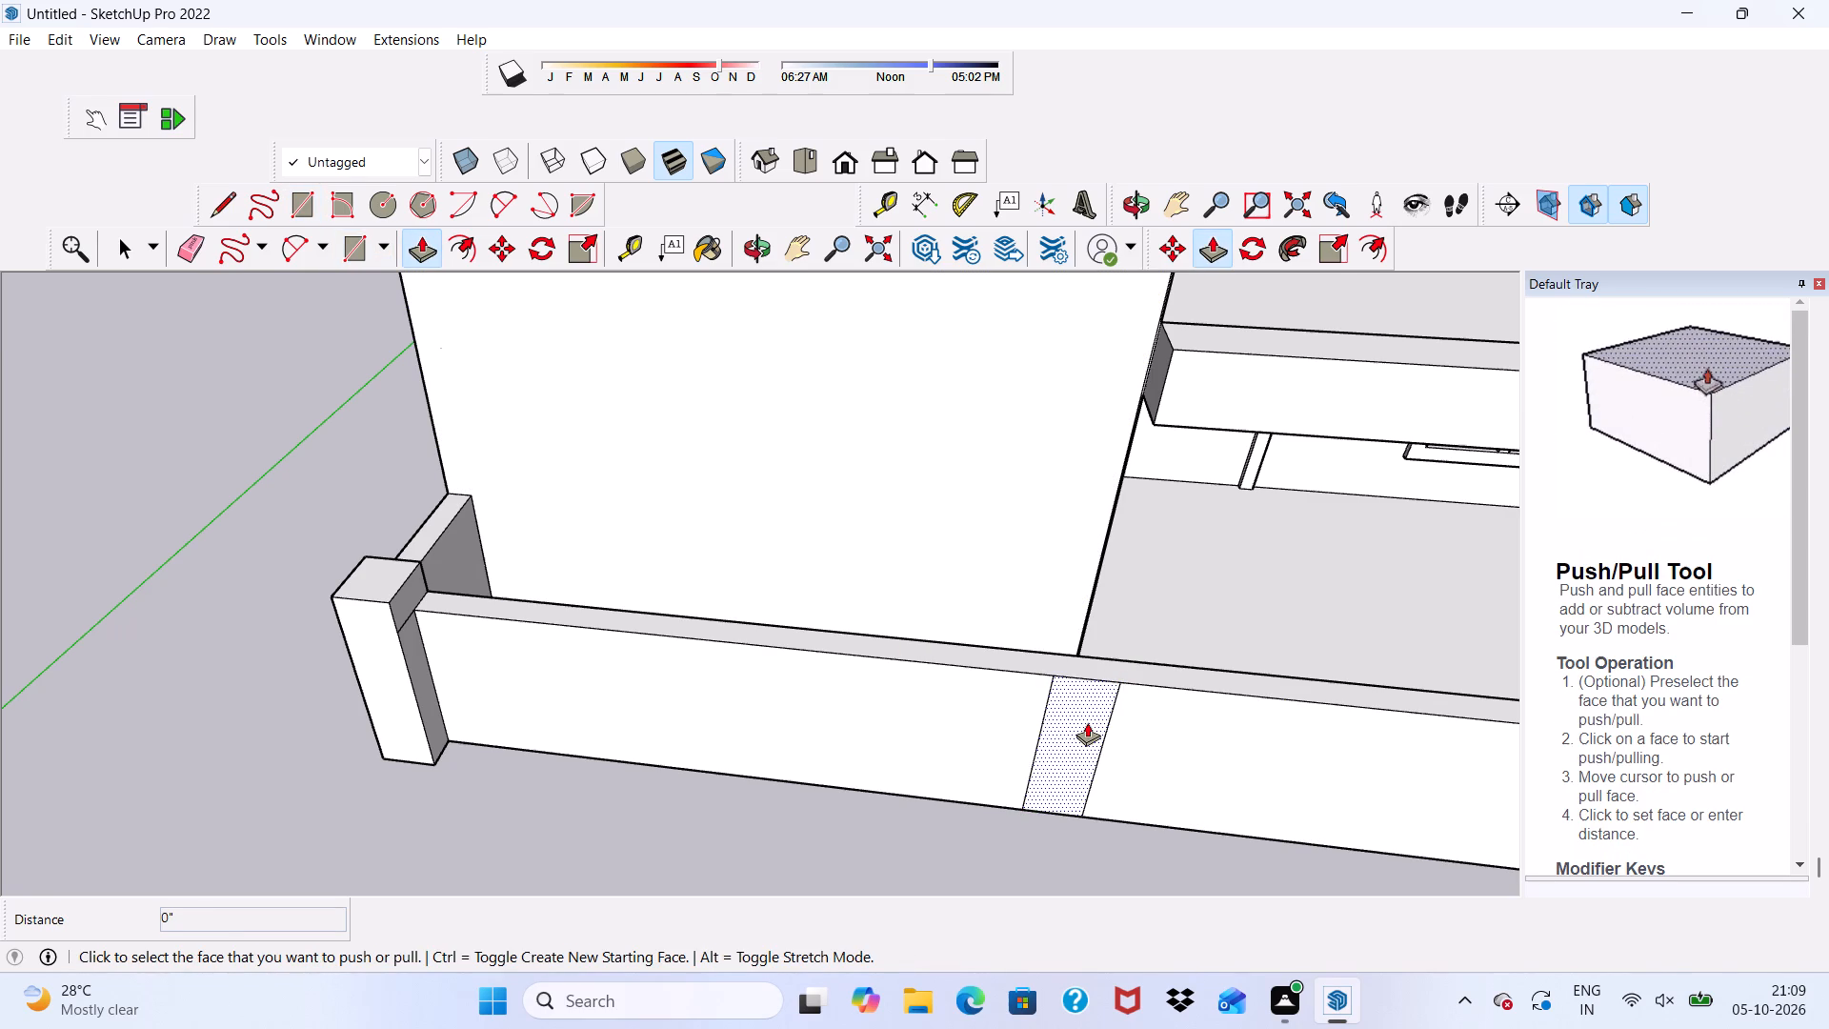
left_click(1087, 722)
type("1'")
key("Return")
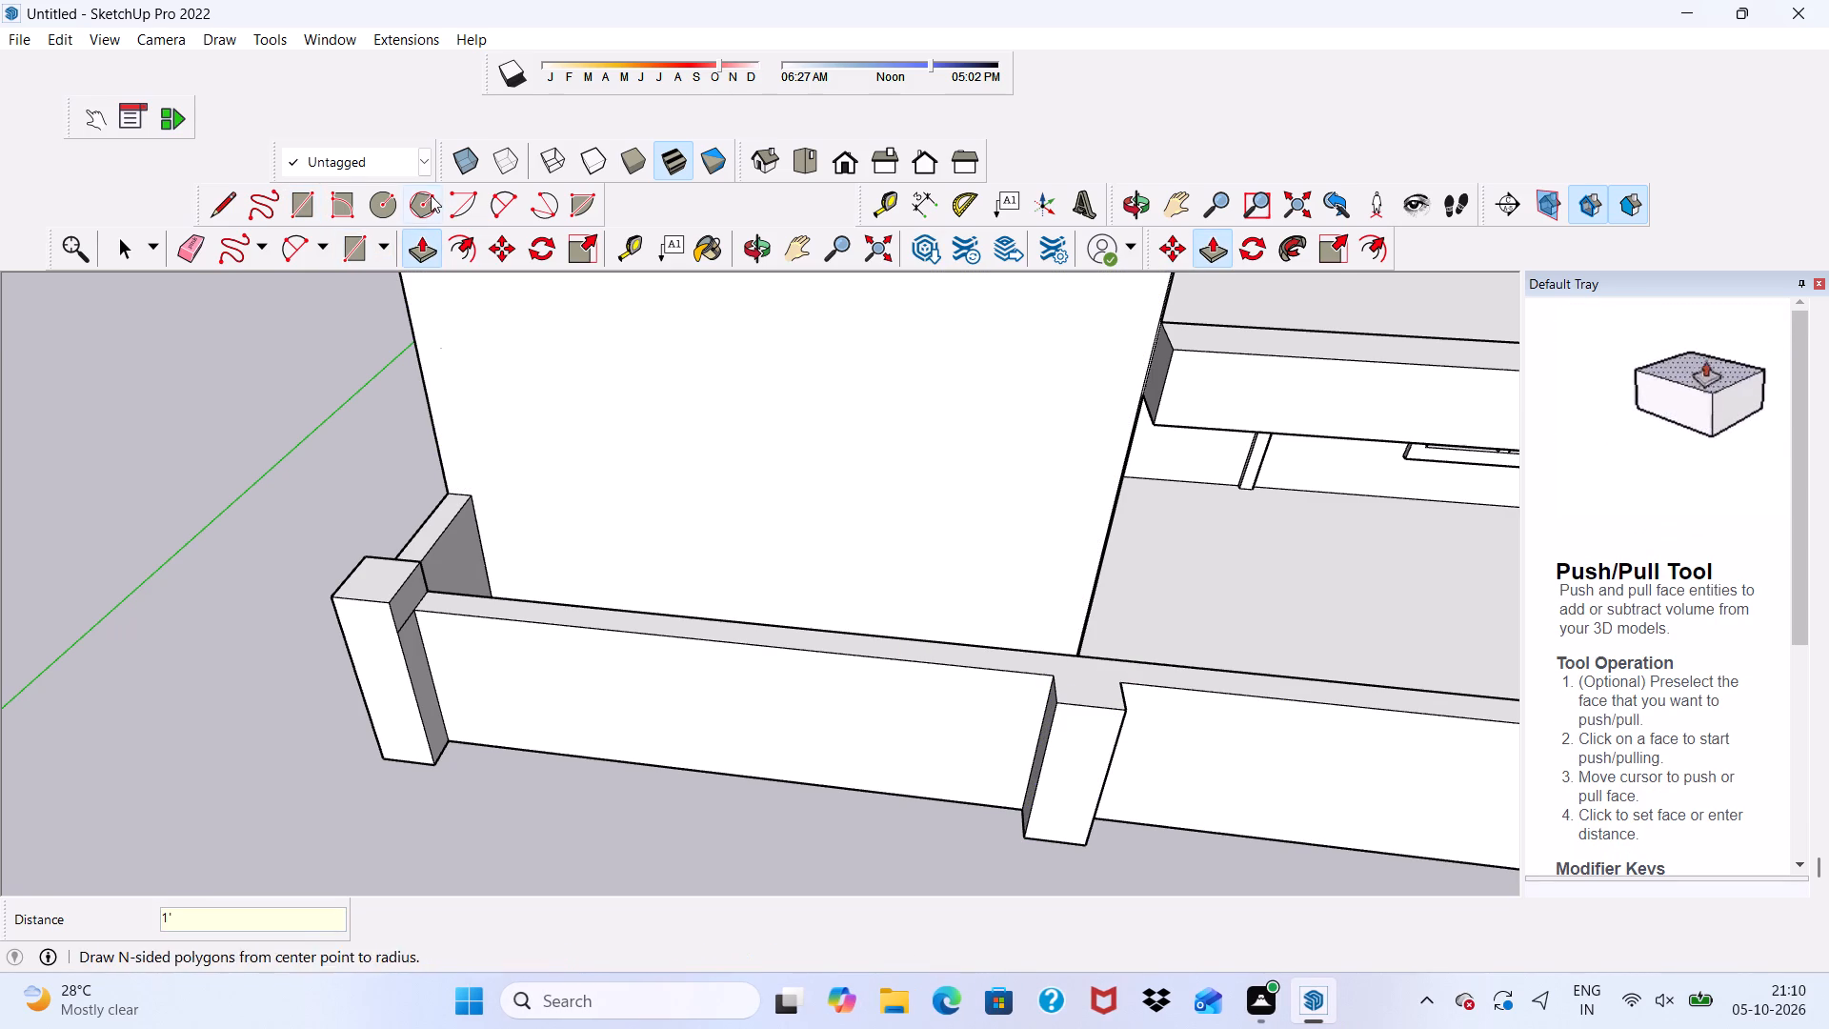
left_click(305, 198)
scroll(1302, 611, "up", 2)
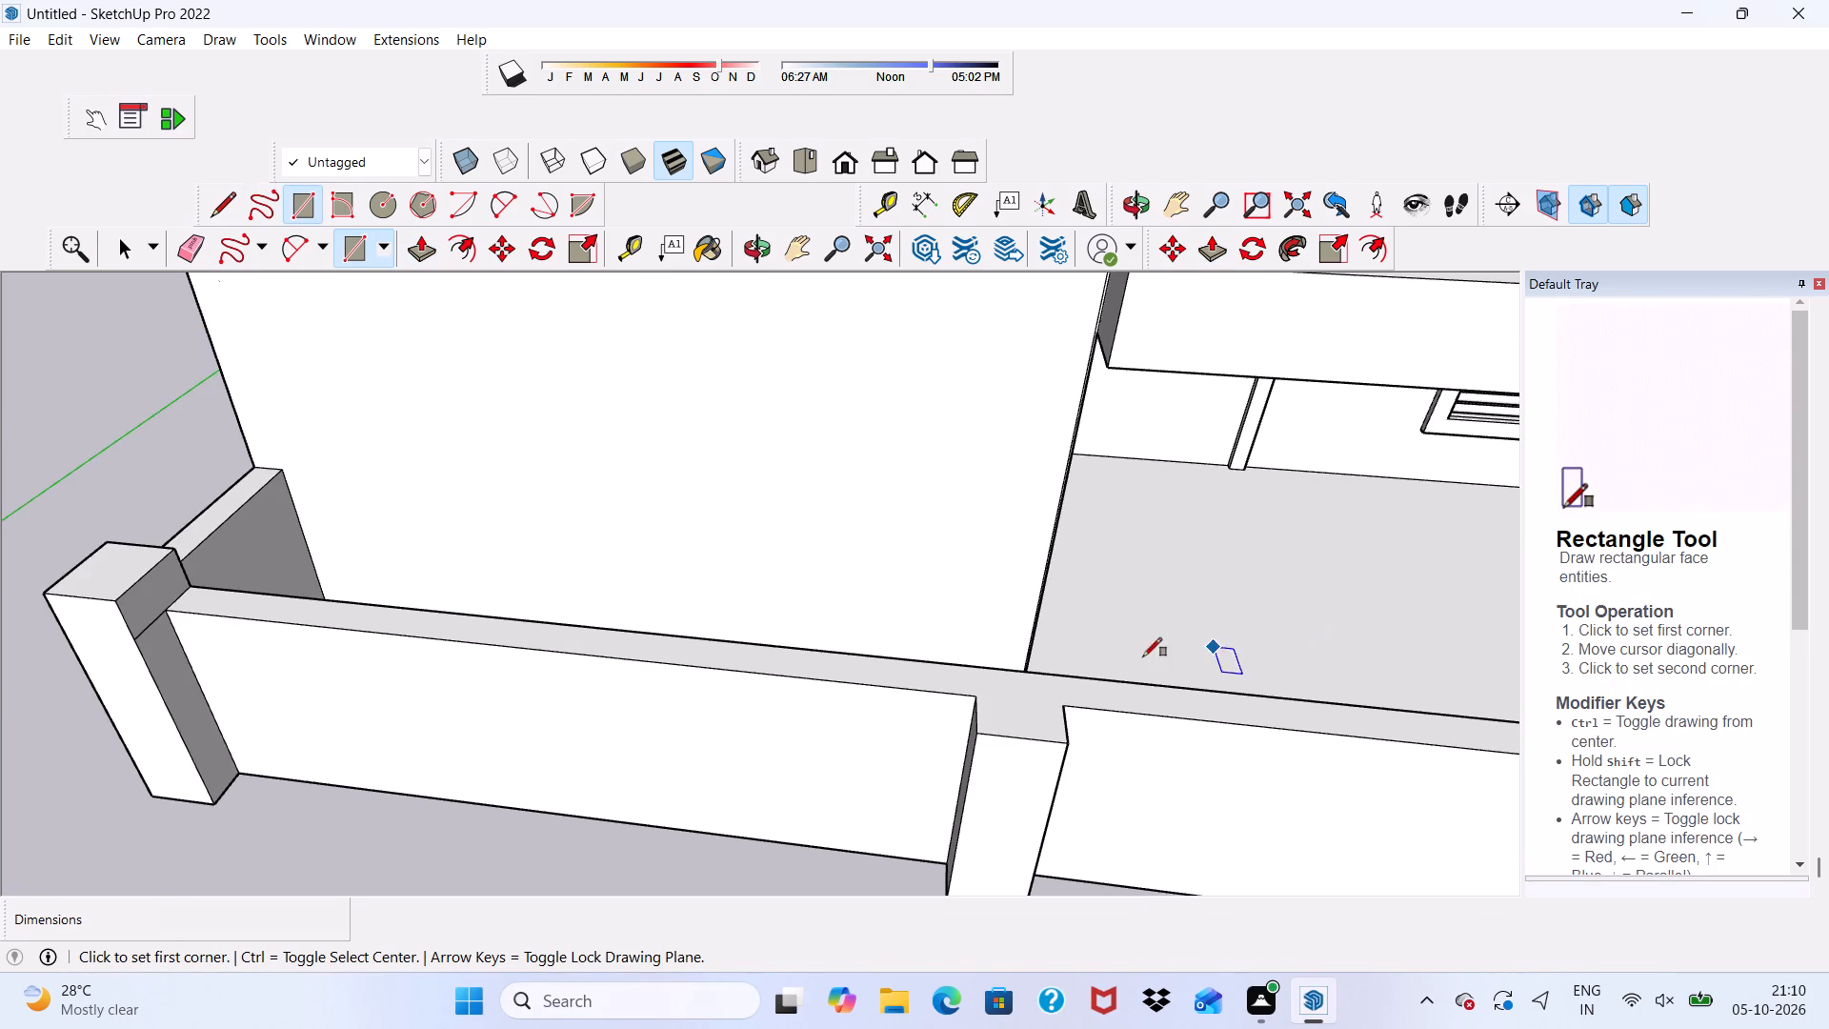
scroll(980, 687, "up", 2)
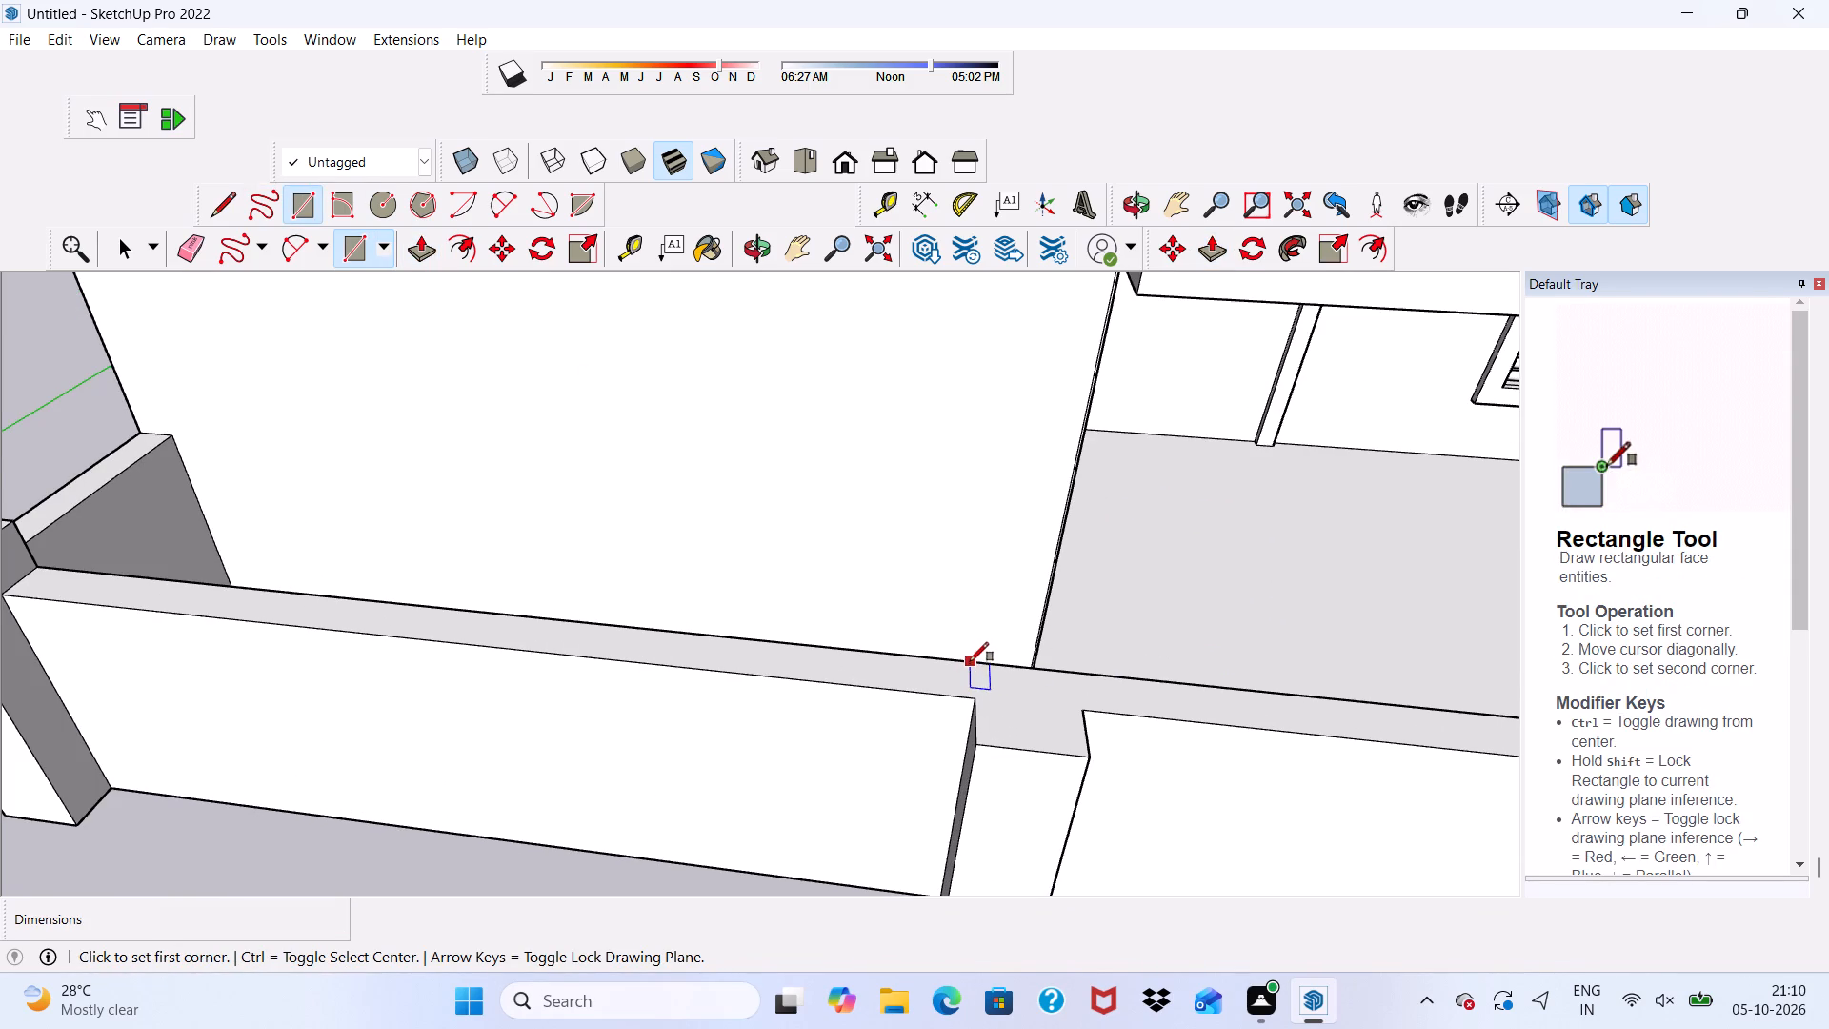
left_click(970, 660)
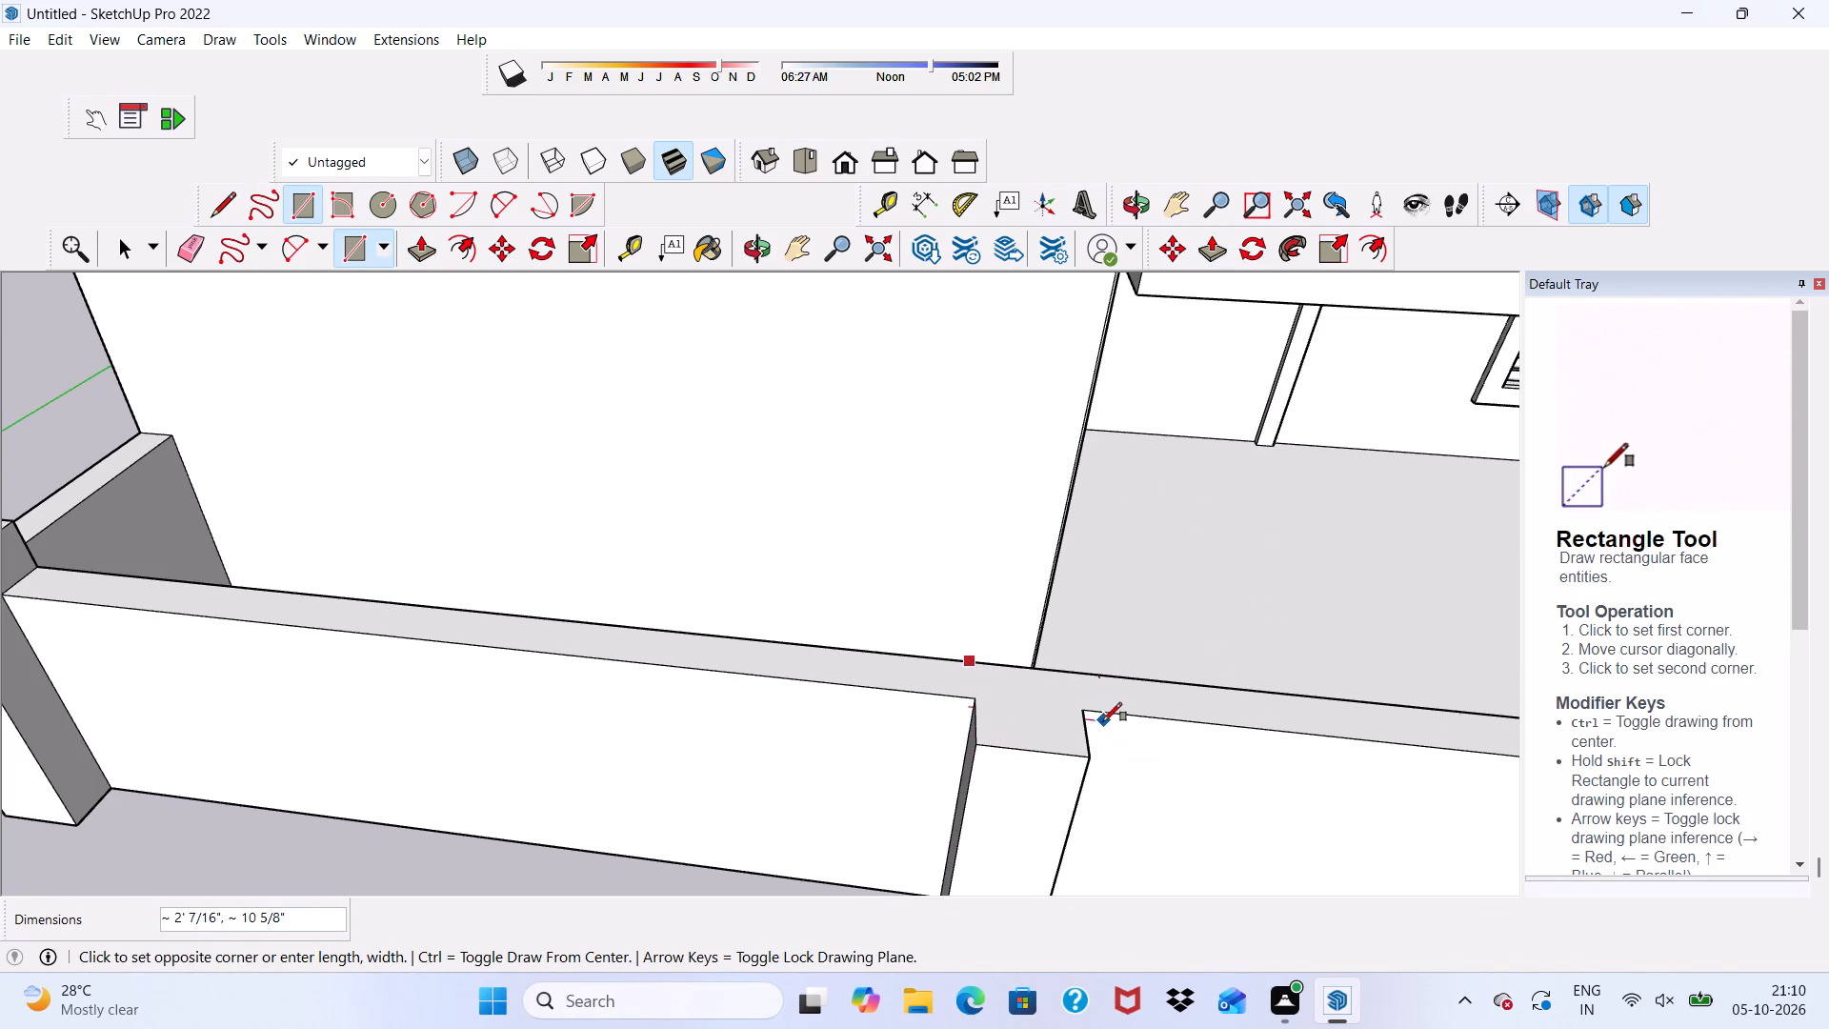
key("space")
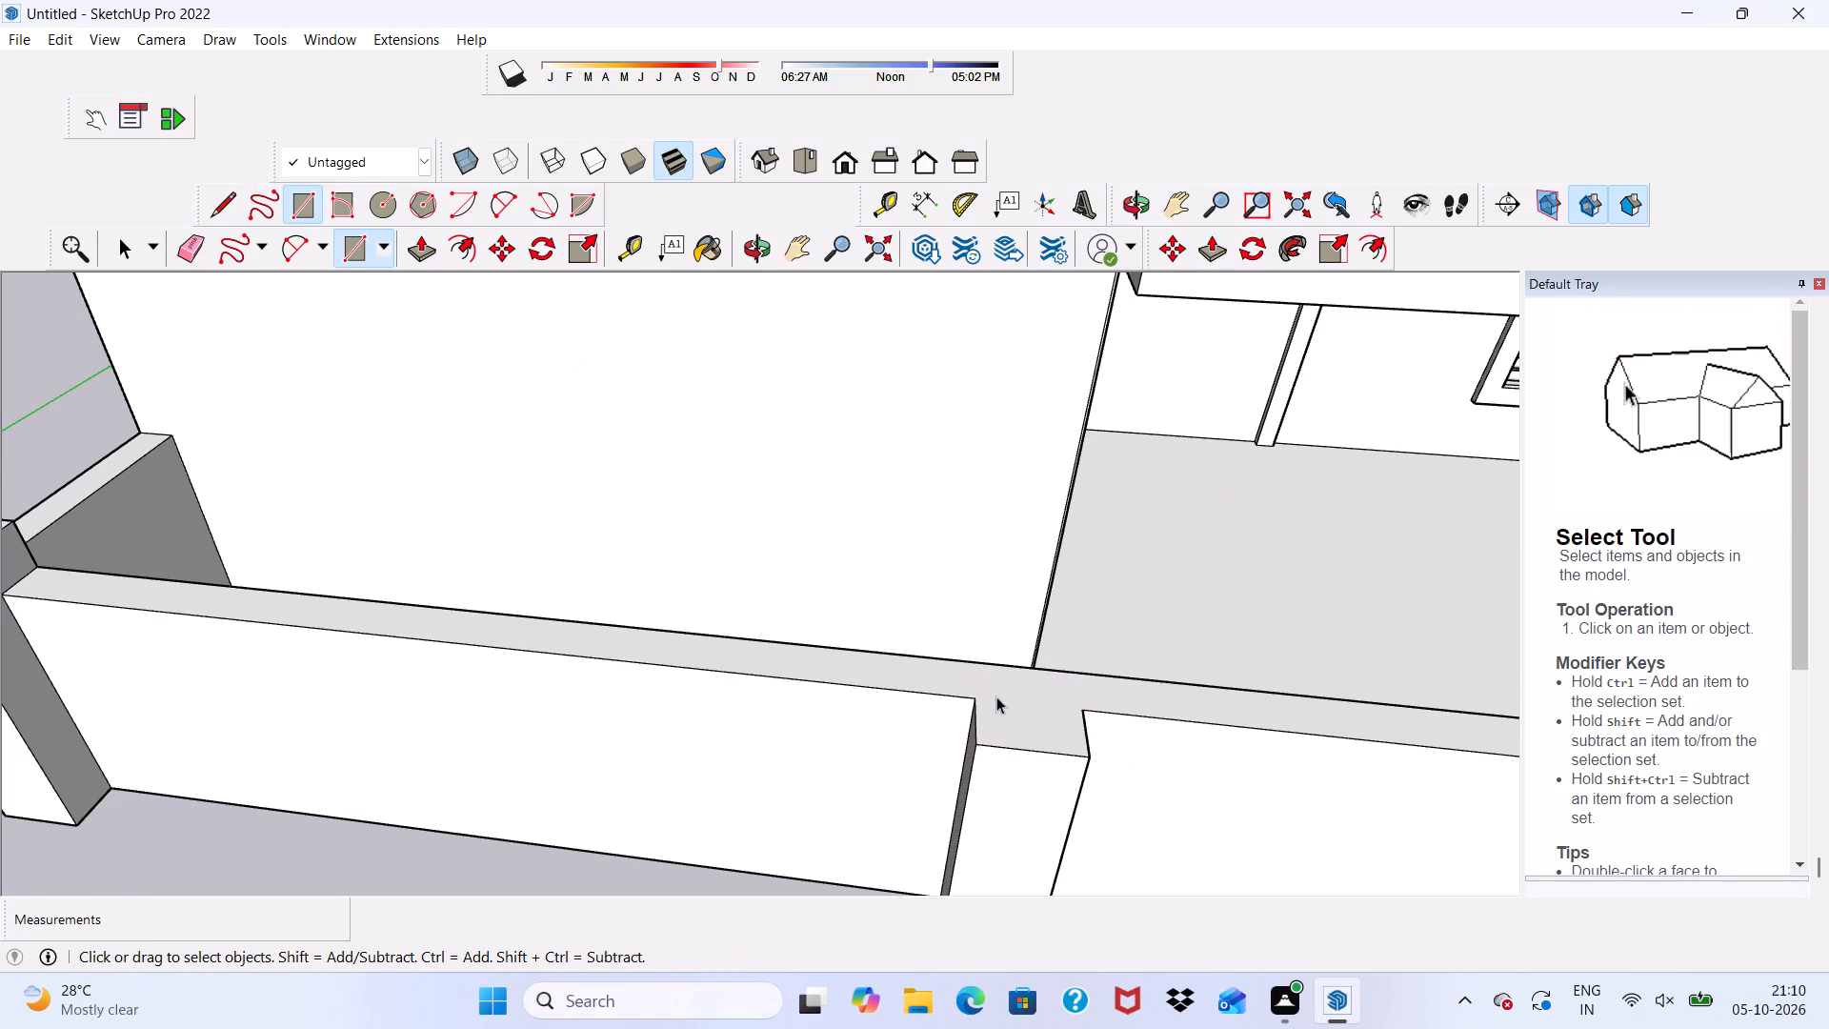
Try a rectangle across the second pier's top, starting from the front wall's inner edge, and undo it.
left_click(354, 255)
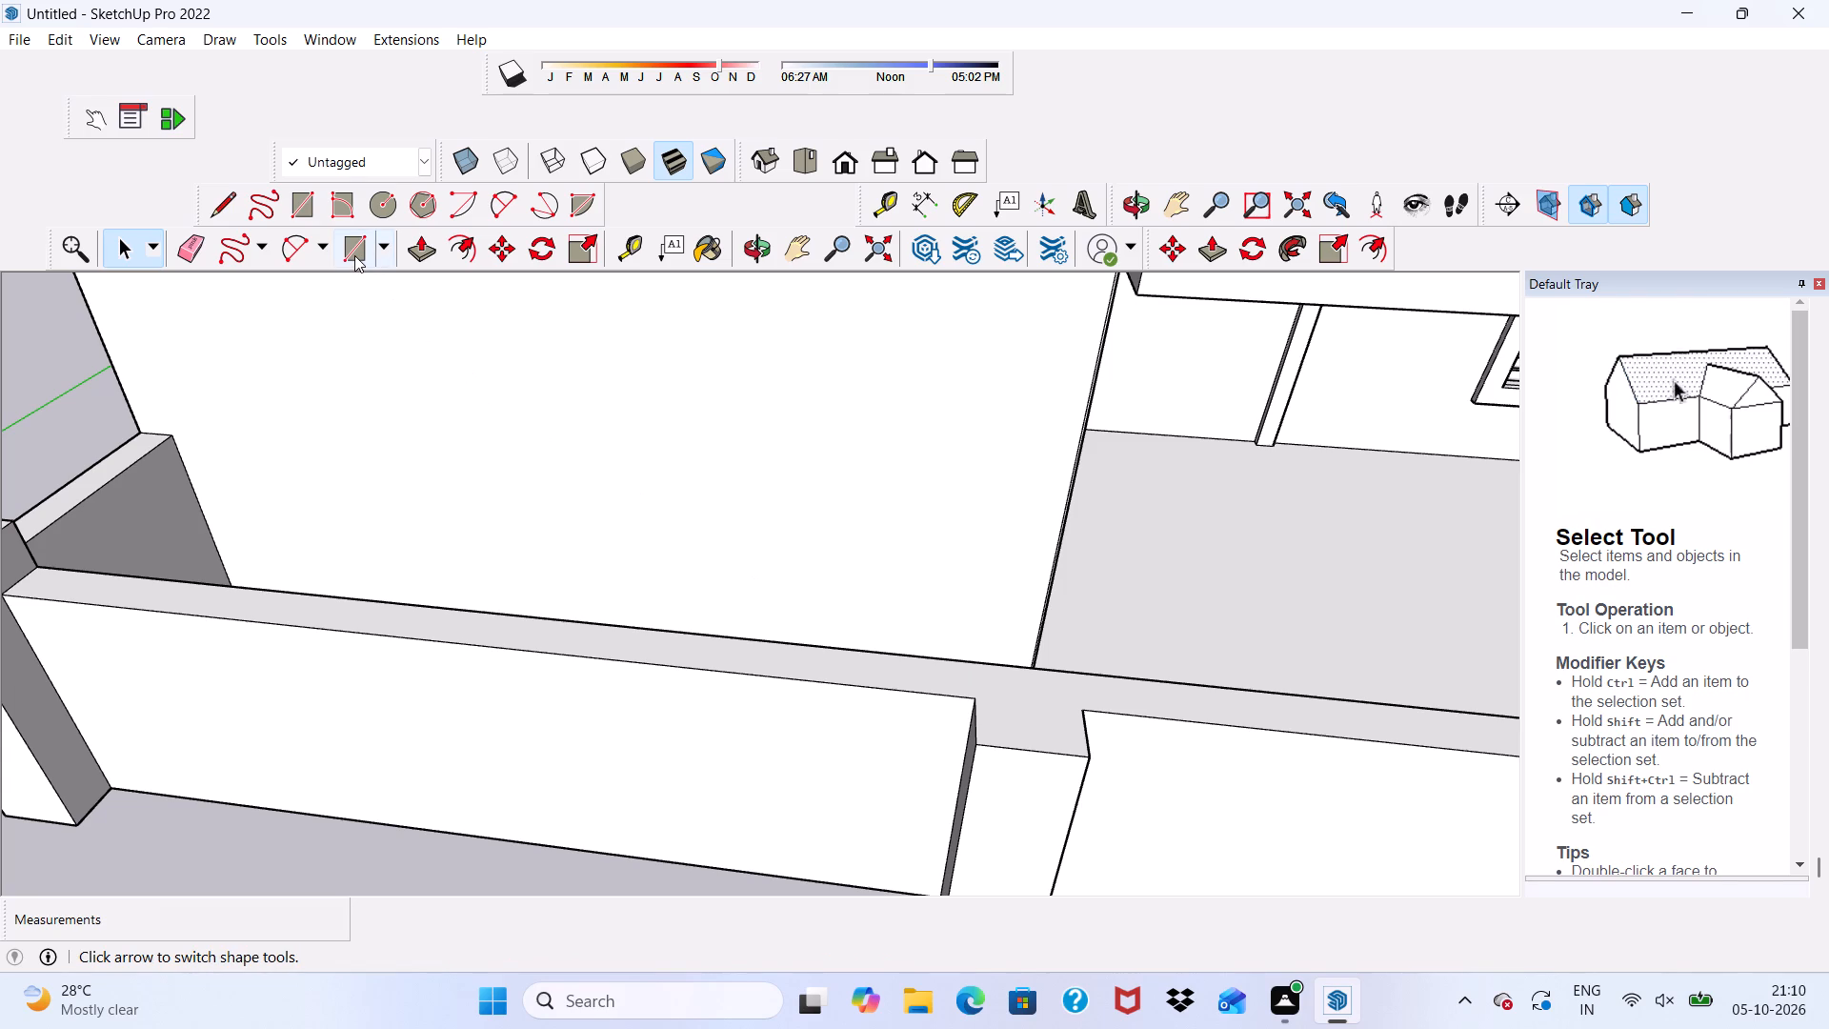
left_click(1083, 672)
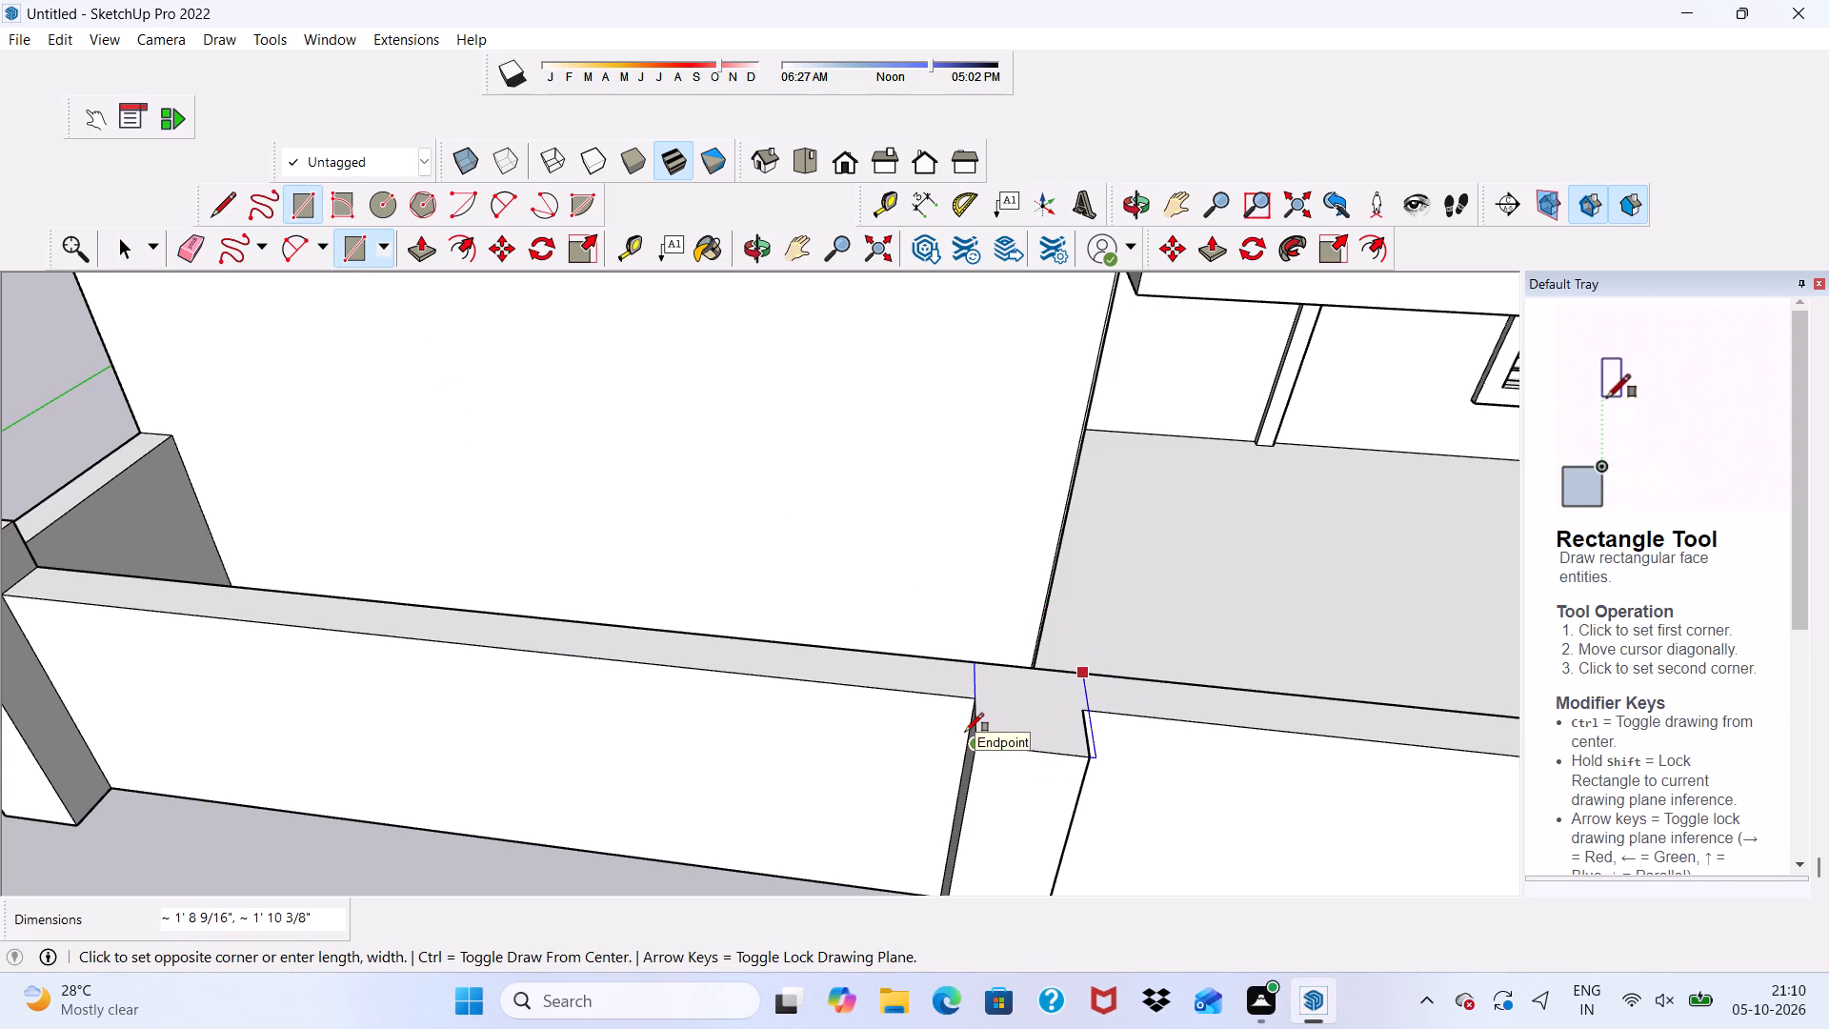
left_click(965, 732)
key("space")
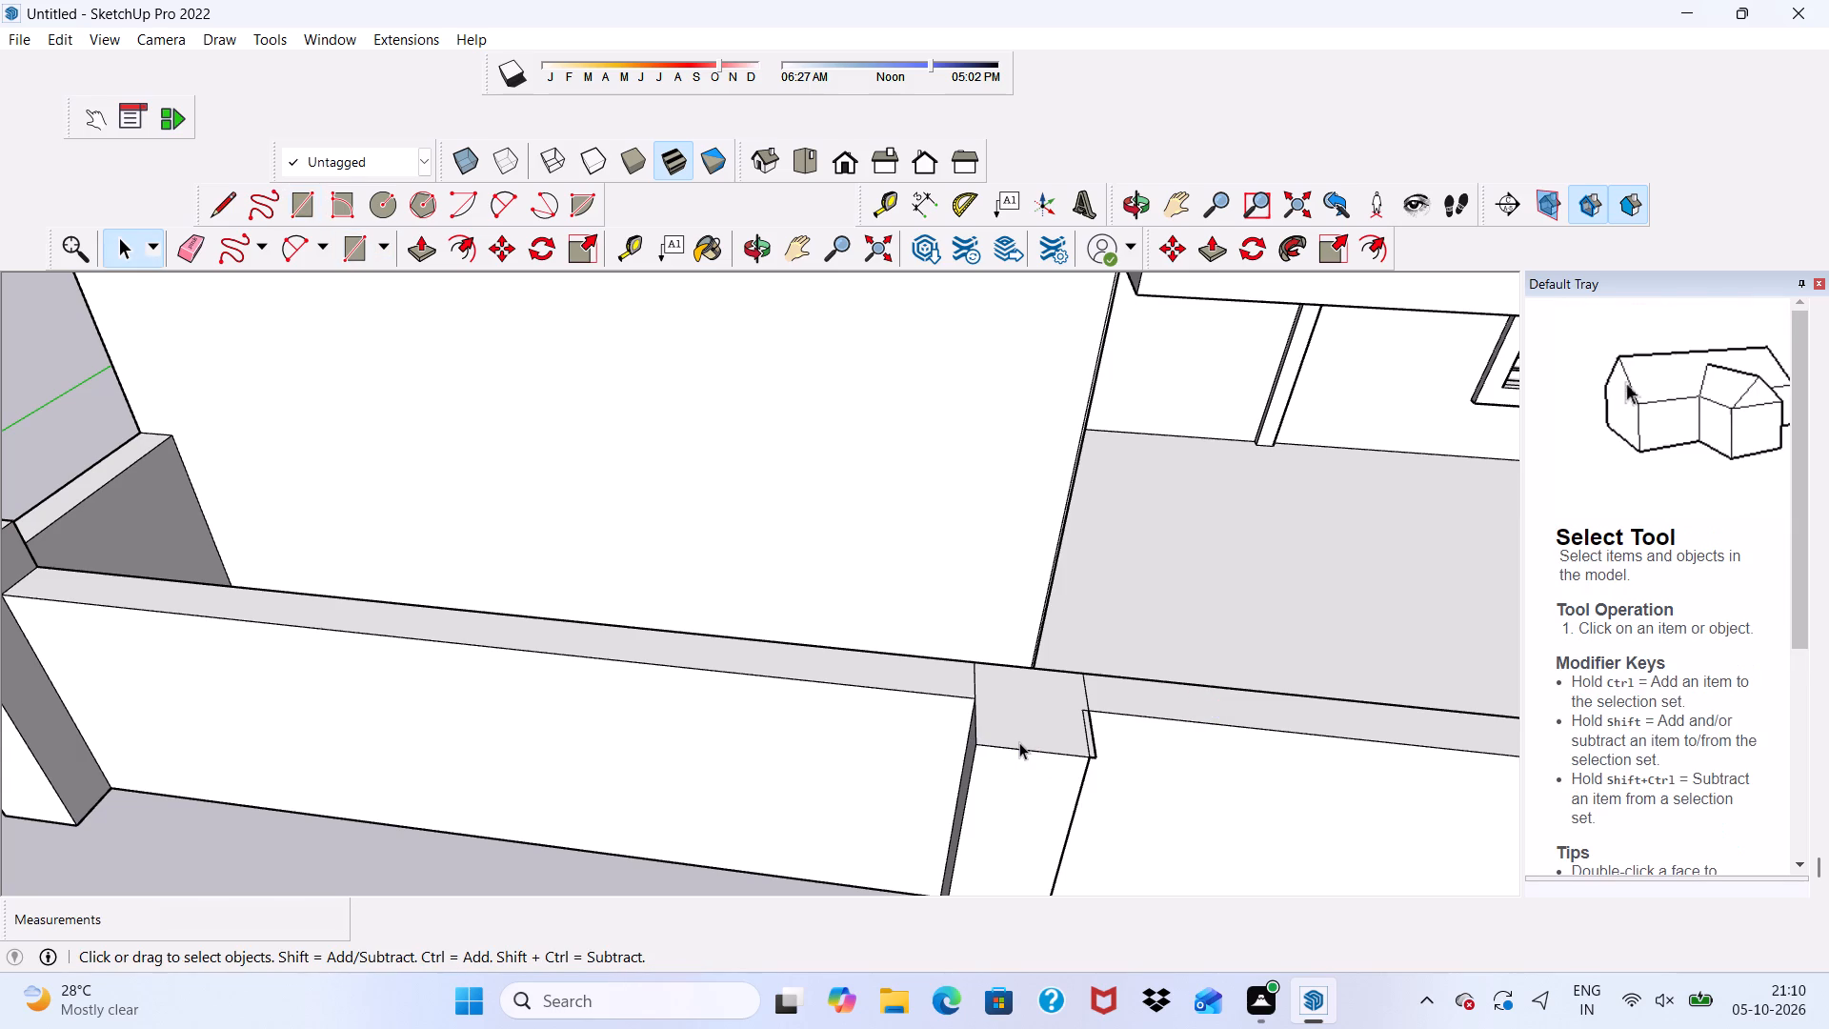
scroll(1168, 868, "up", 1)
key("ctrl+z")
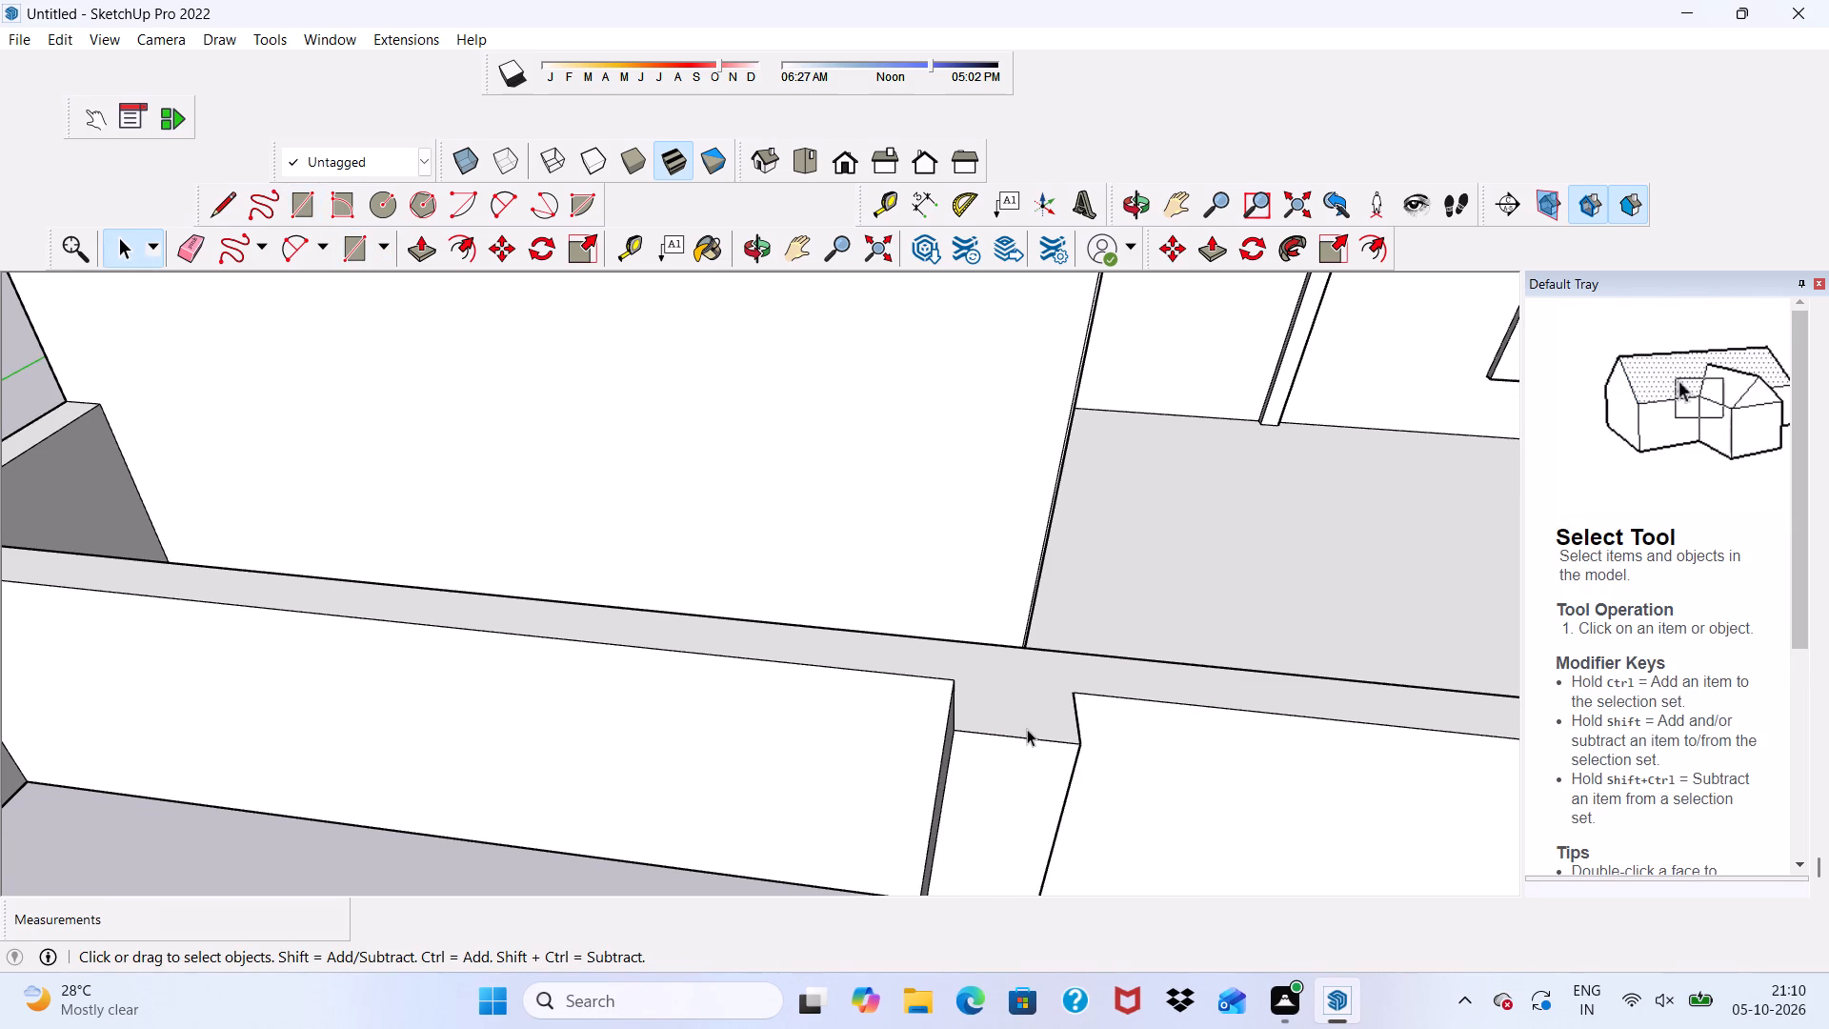
Draw a rectangle about 1' 10 3/8" by 1' 7 1/2" on the second pier's top, spanning the pier and the wall thickness.
left_click(281, 207)
left_click(315, 196)
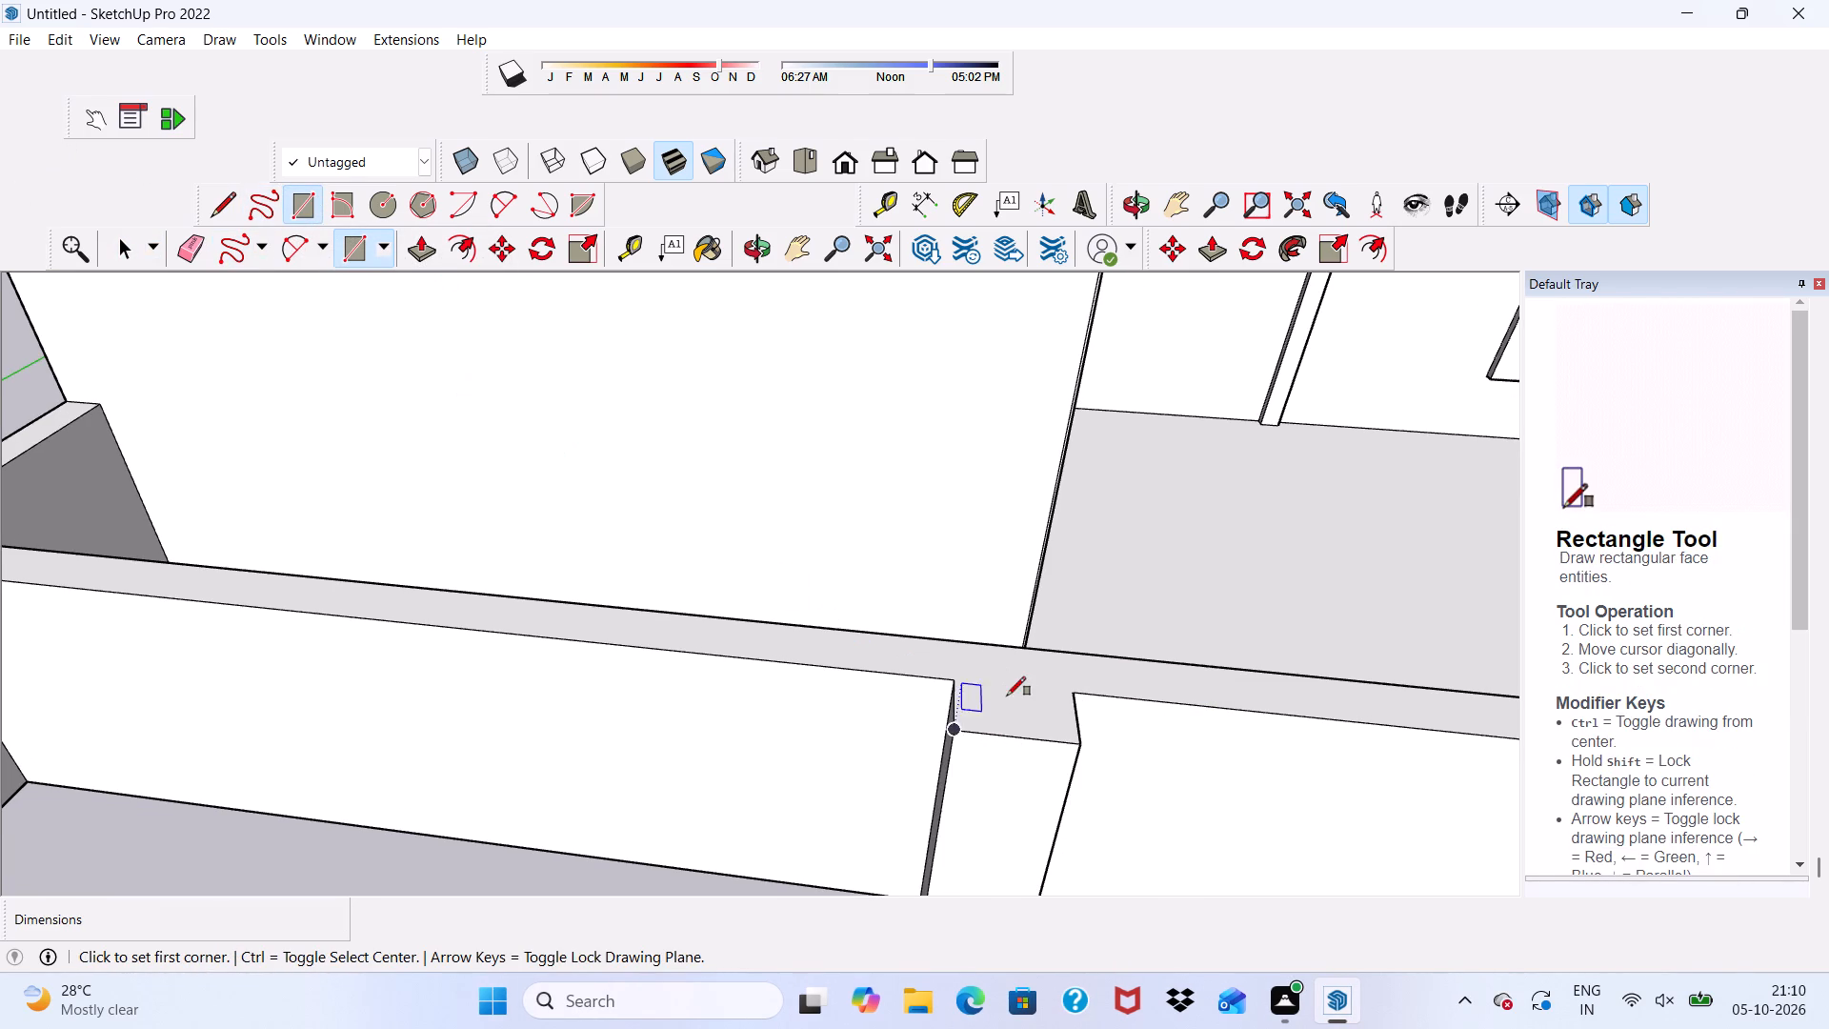
scroll(1014, 702, "up", 2)
left_click(937, 730)
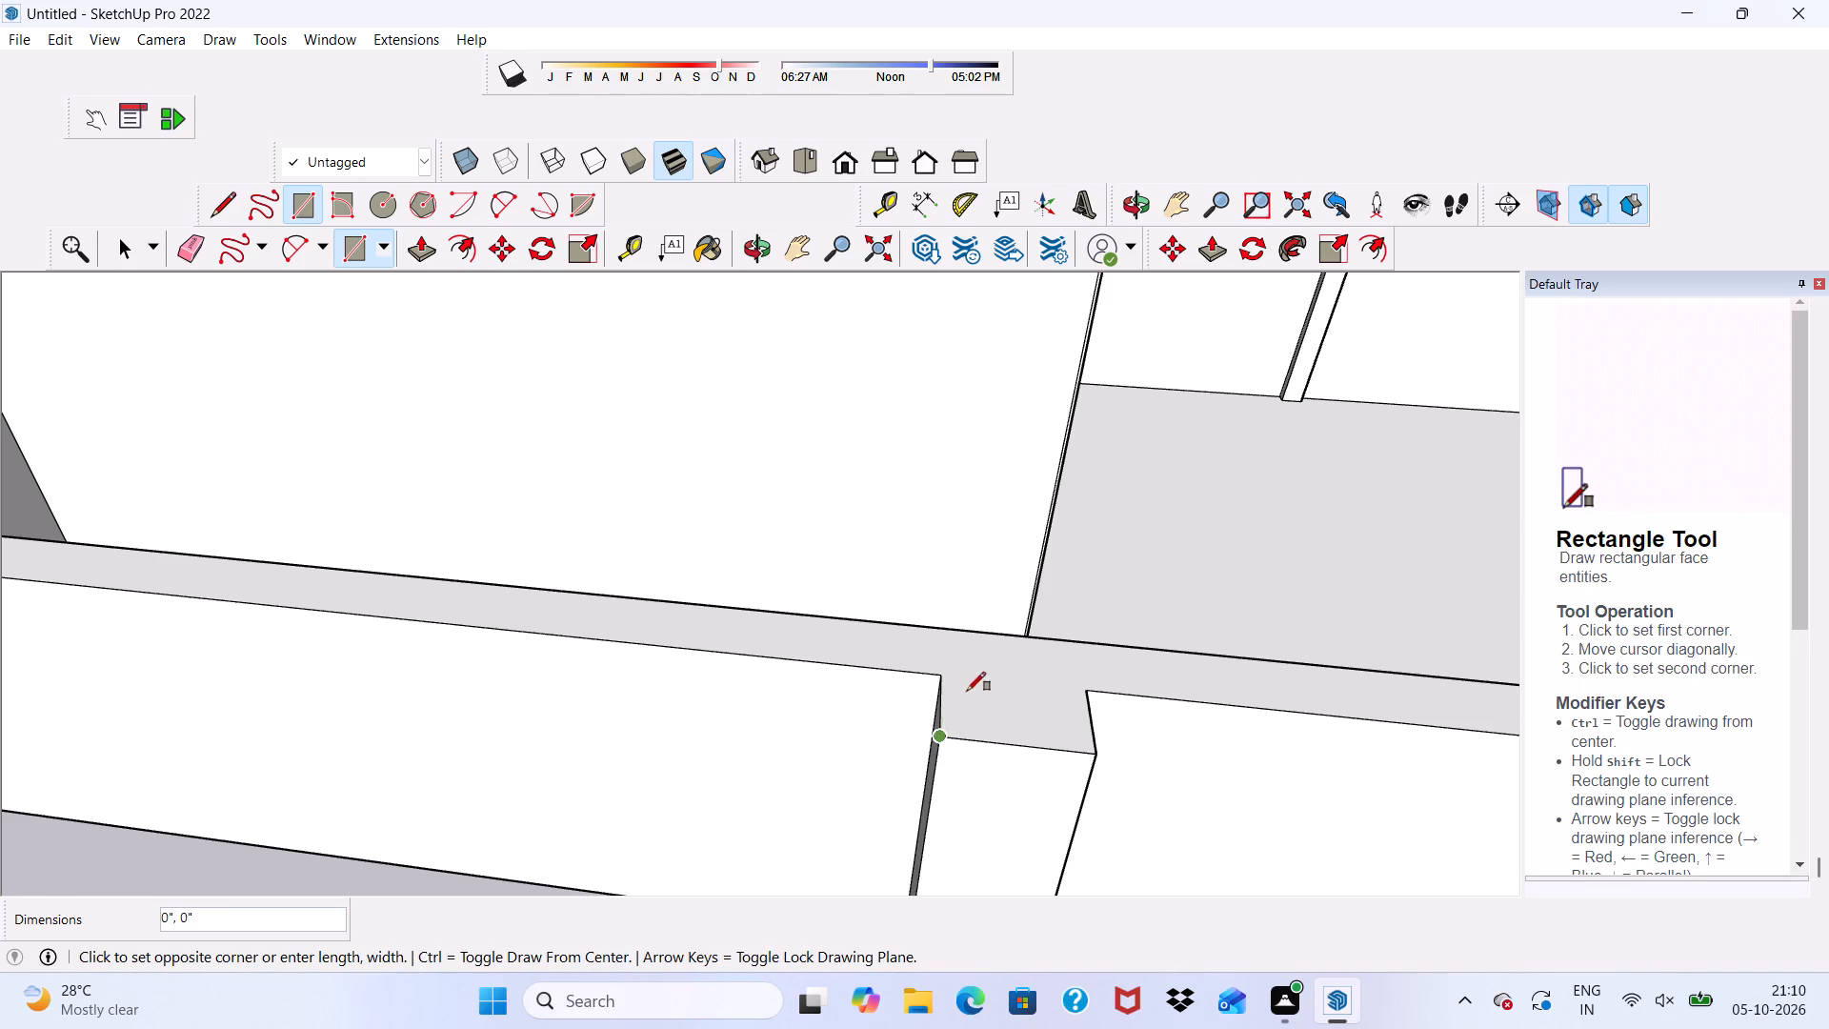
left_click(1079, 636)
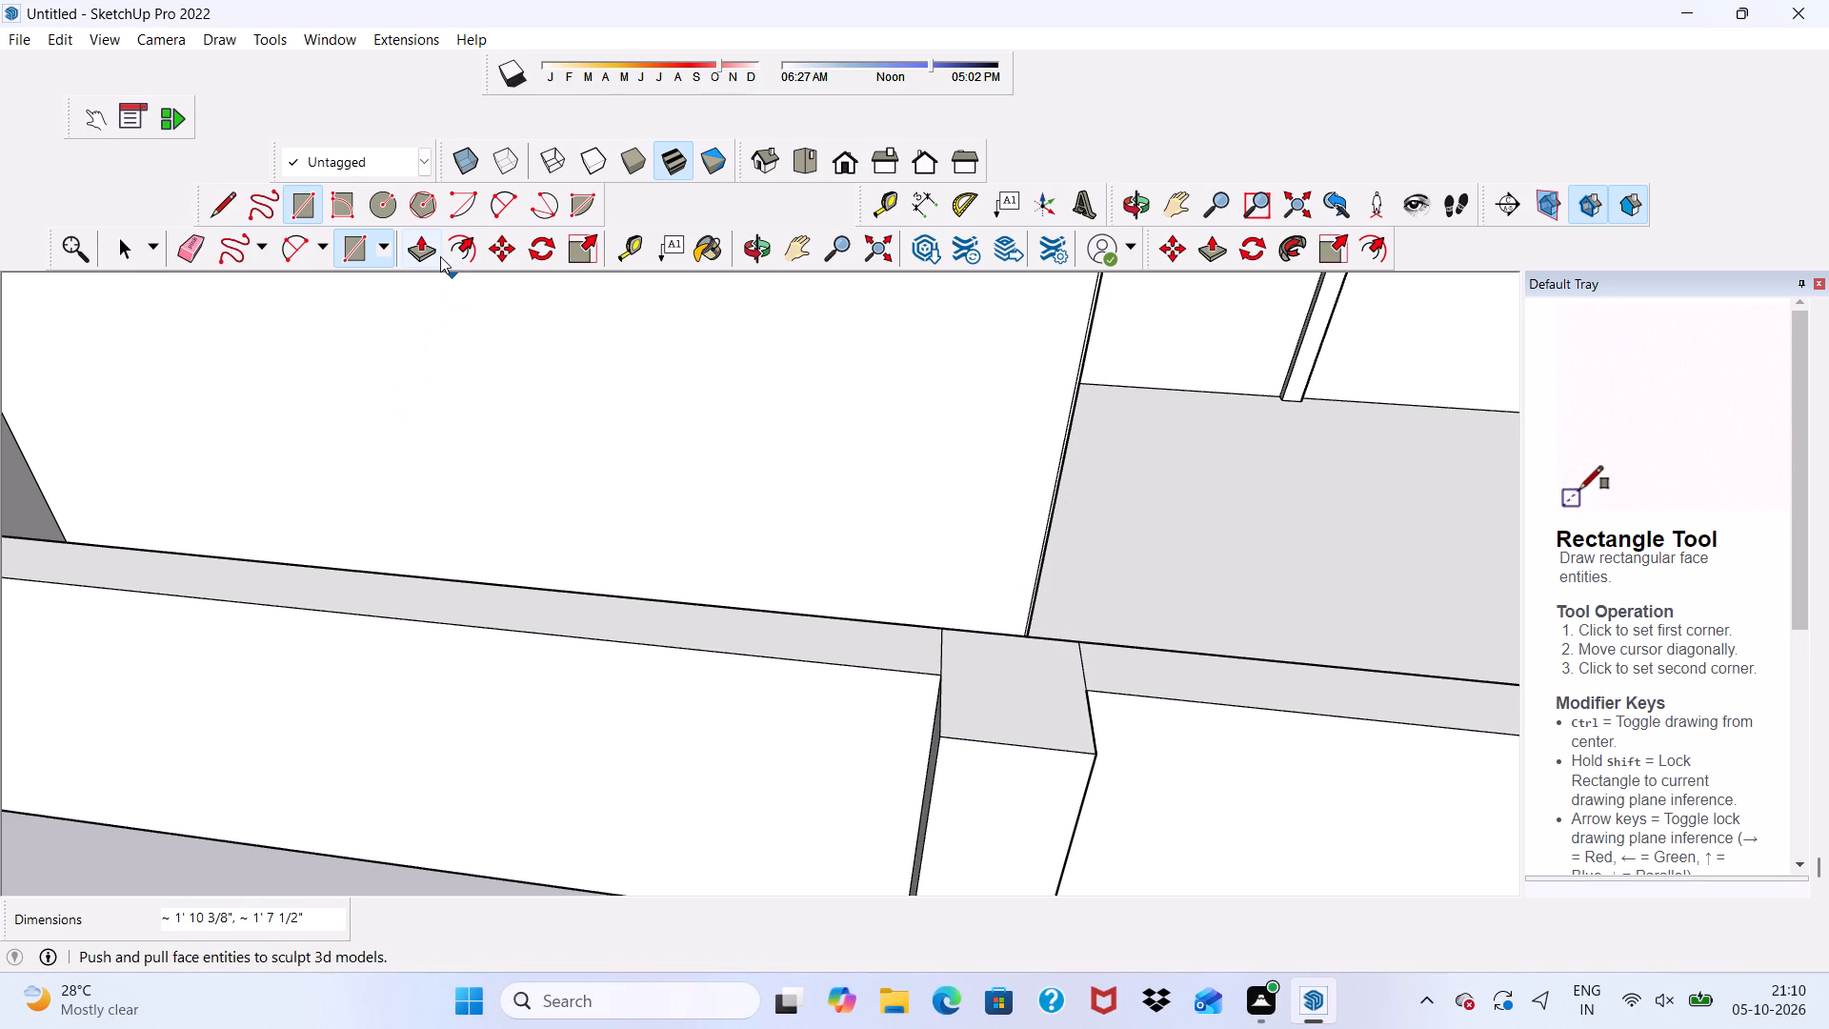
Push/Pull the second pier's top rectangle up 1' above the front wall.
left_click(440, 255)
scroll(552, 525, "down", 1)
left_click(971, 649)
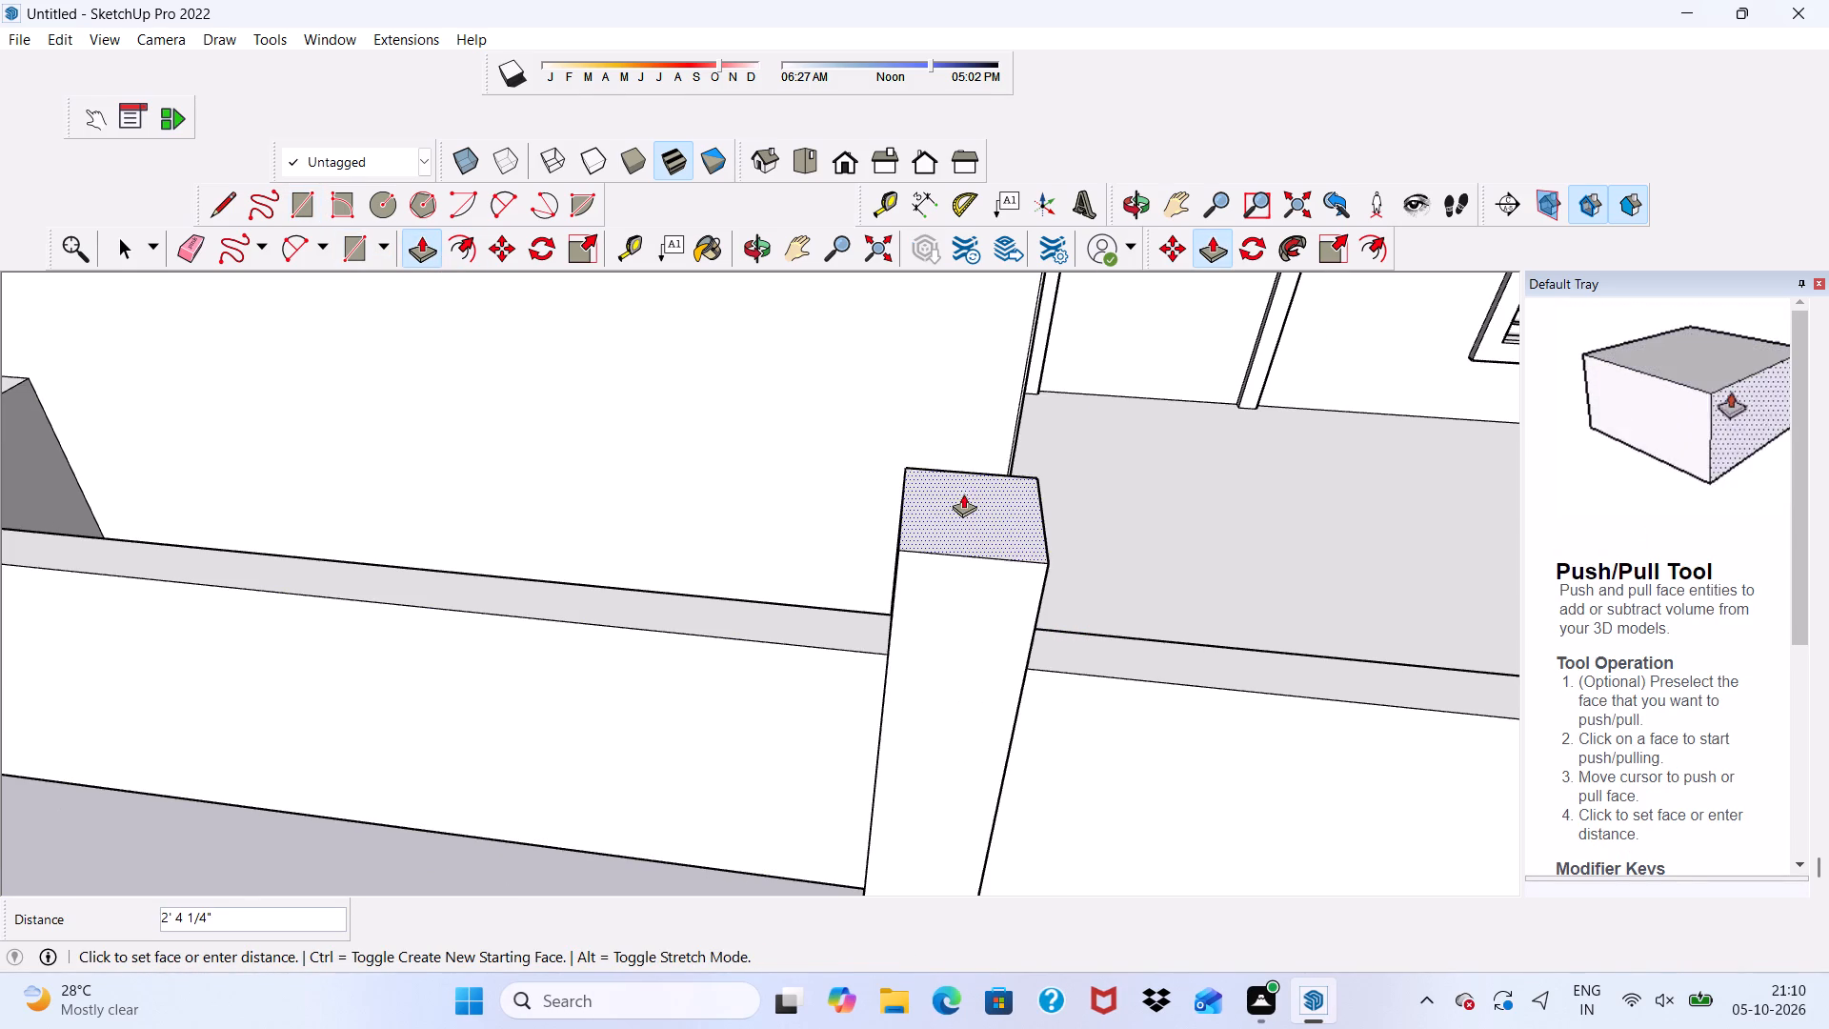
type("1'")
key("Return")
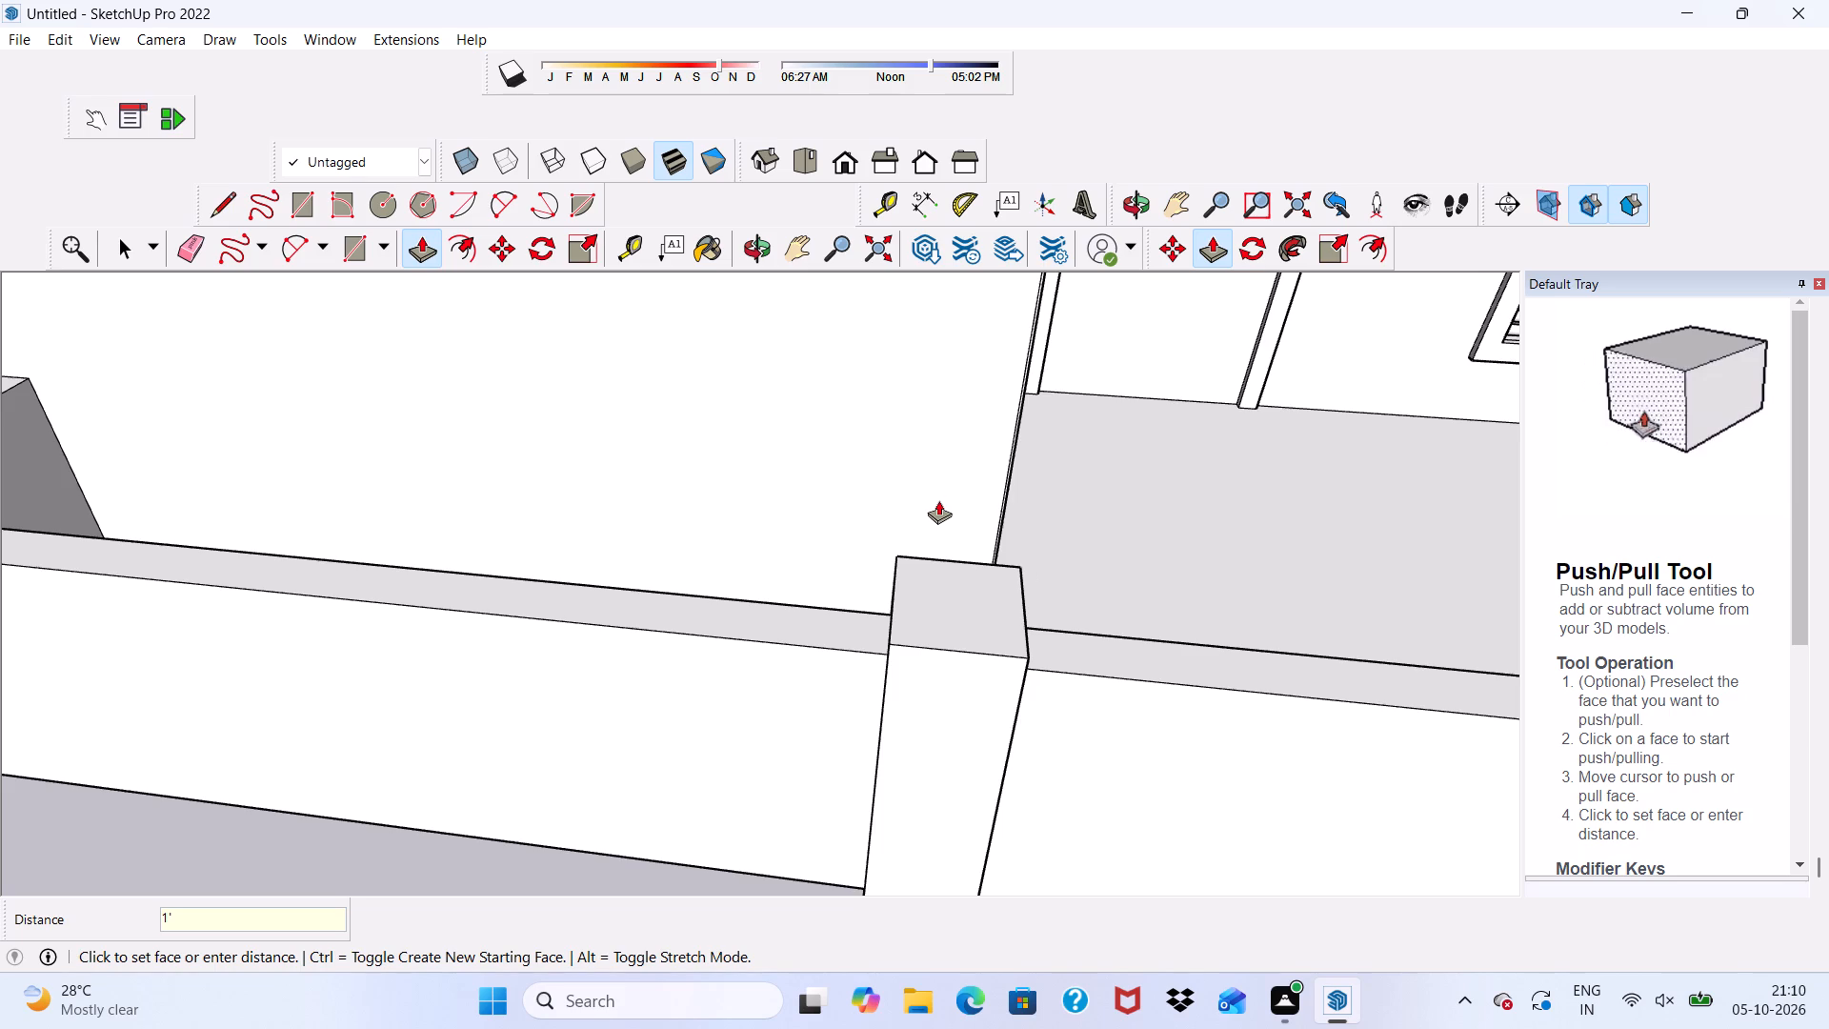
Examine the two raised piers and the front boundary wall against the house from several angles and distances.
scroll(933, 501, "down", 4)
scroll(954, 519, "up", 3)
scroll(976, 544, "down", 1)
scroll(1015, 593, "up", 1)
scroll(1192, 816, "down", 1)
middle_click_drag(1192, 816, 1315, 564)
middle_click(1315, 564)
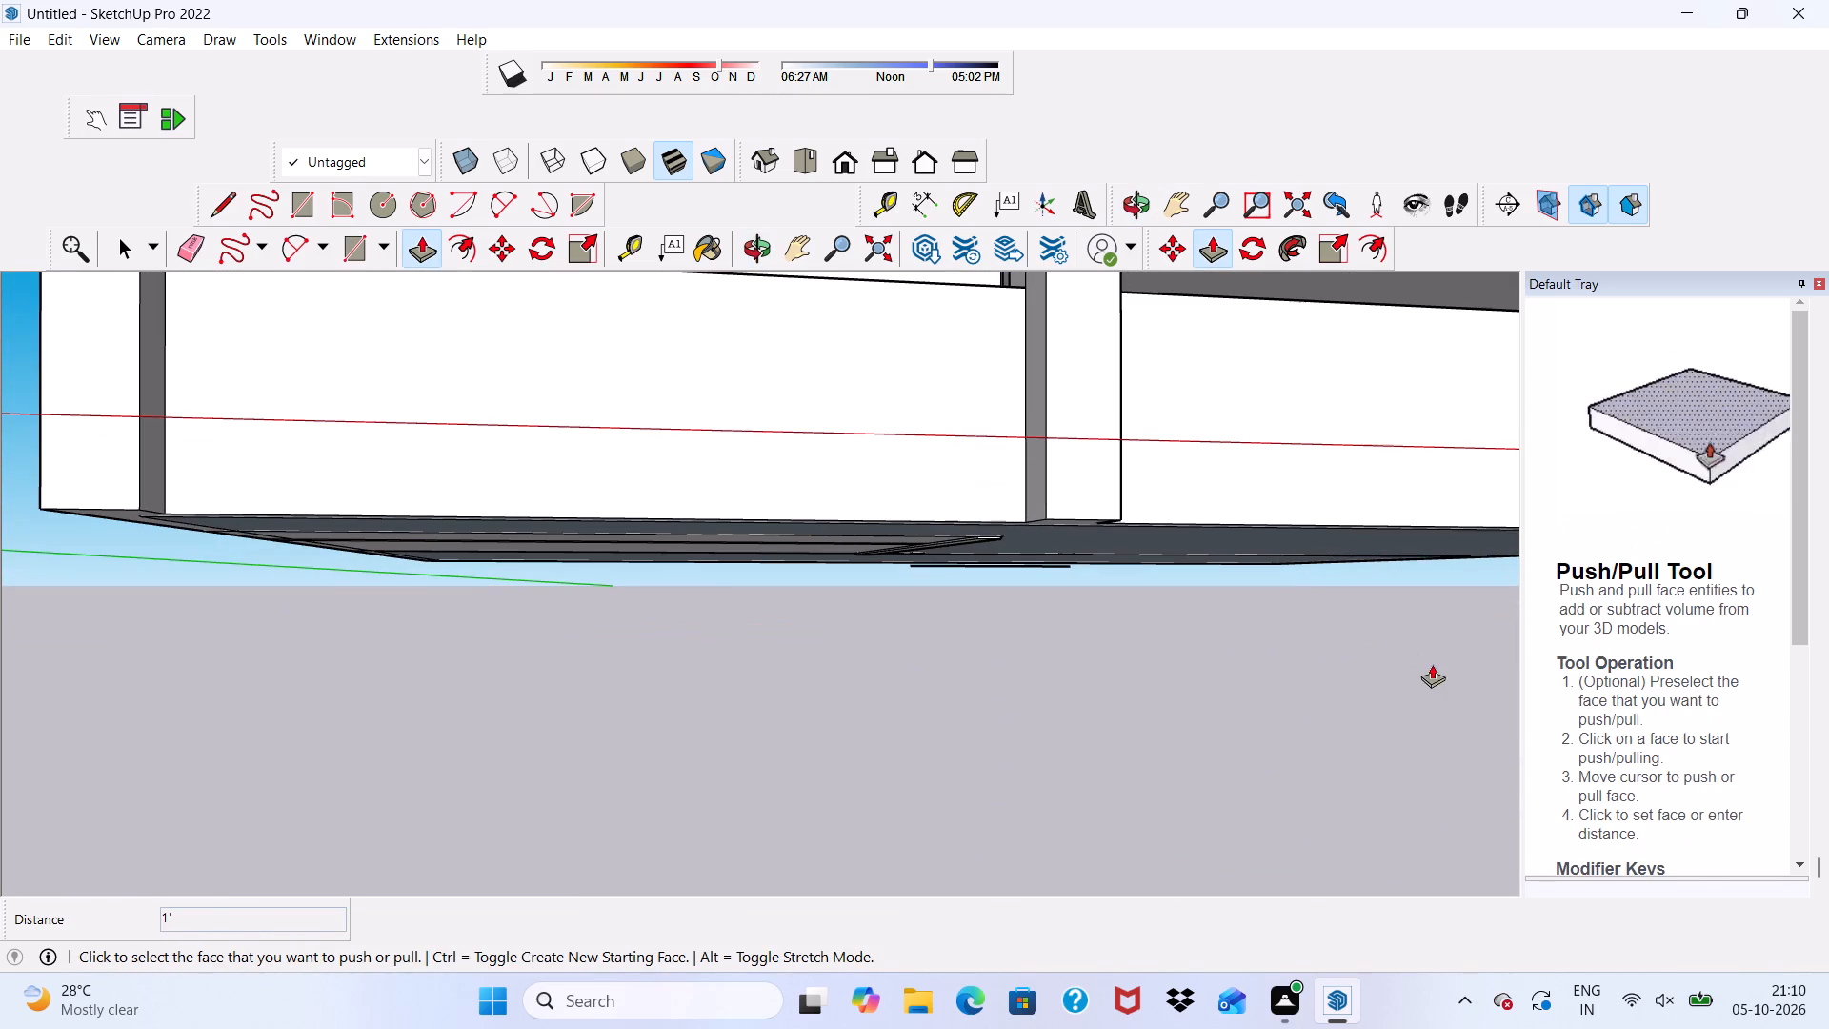
key("space")
scroll(1397, 674, "down", 7)
scroll(1001, 810, "up", 1)
scroll(1001, 831, "down", 5)
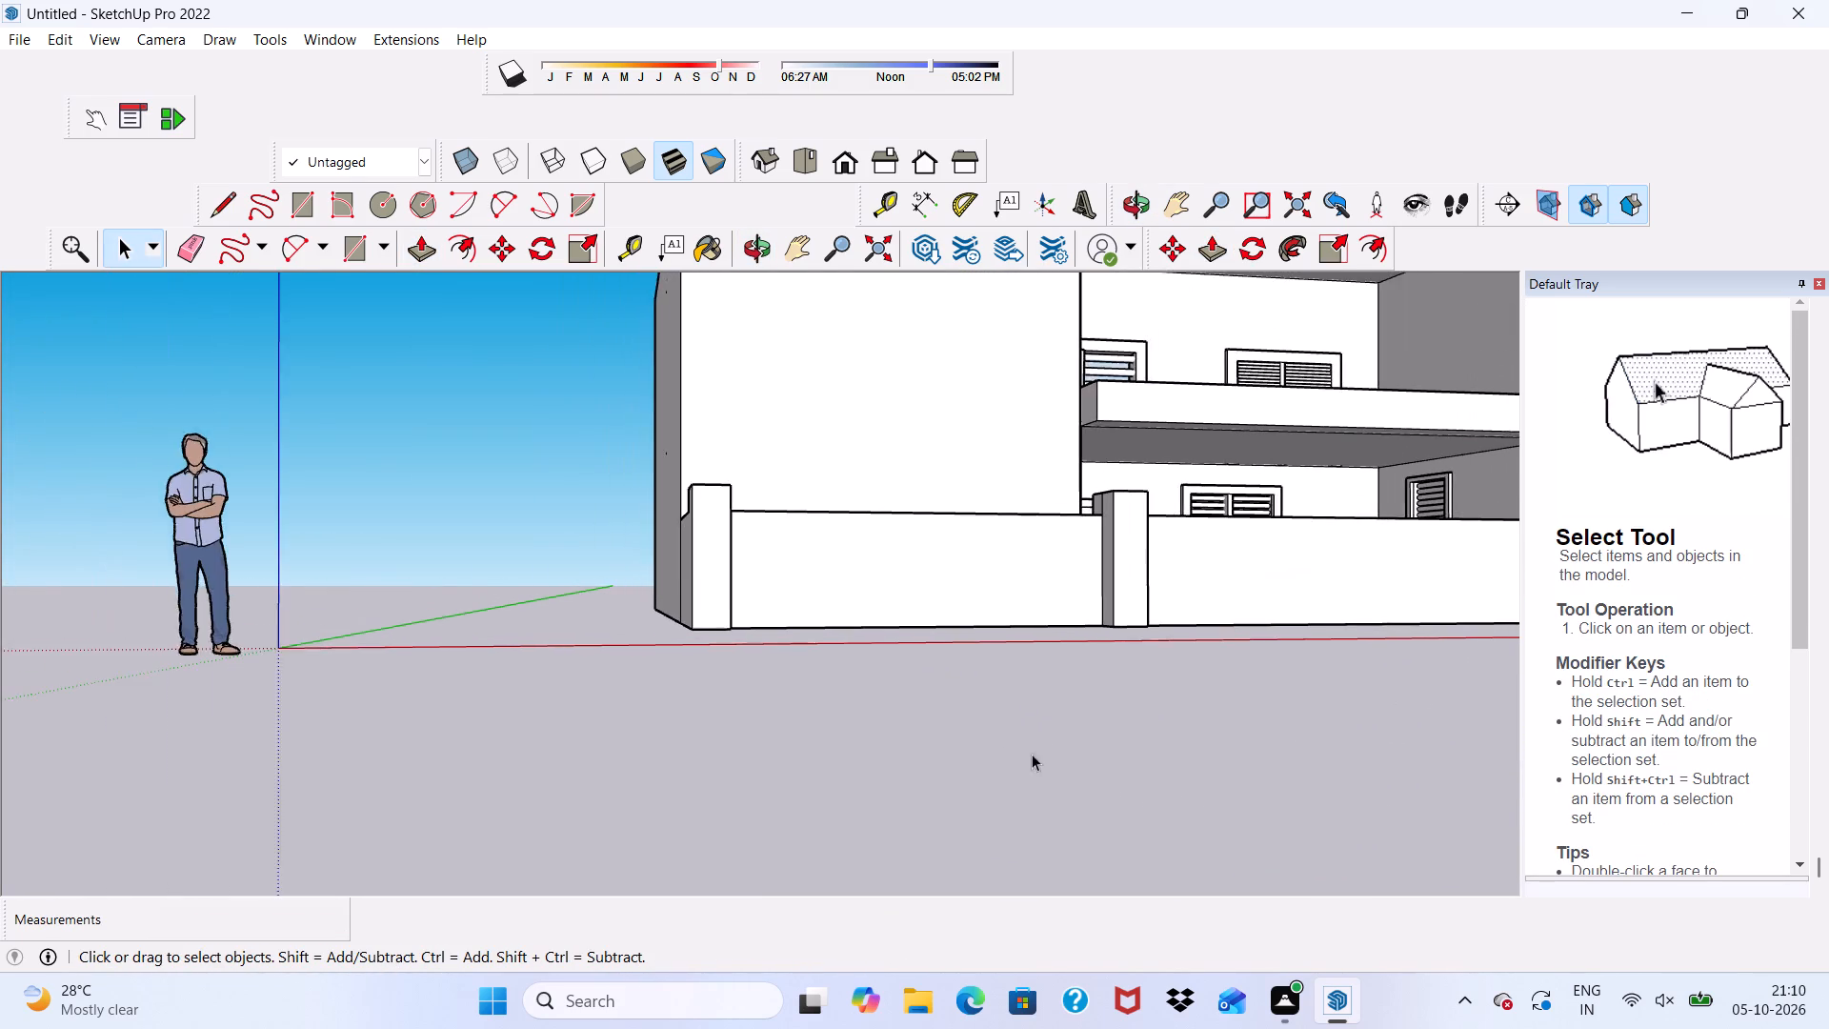
middle_click_drag(1241, 597, 1048, 666)
scroll(1045, 654, "down", 4)
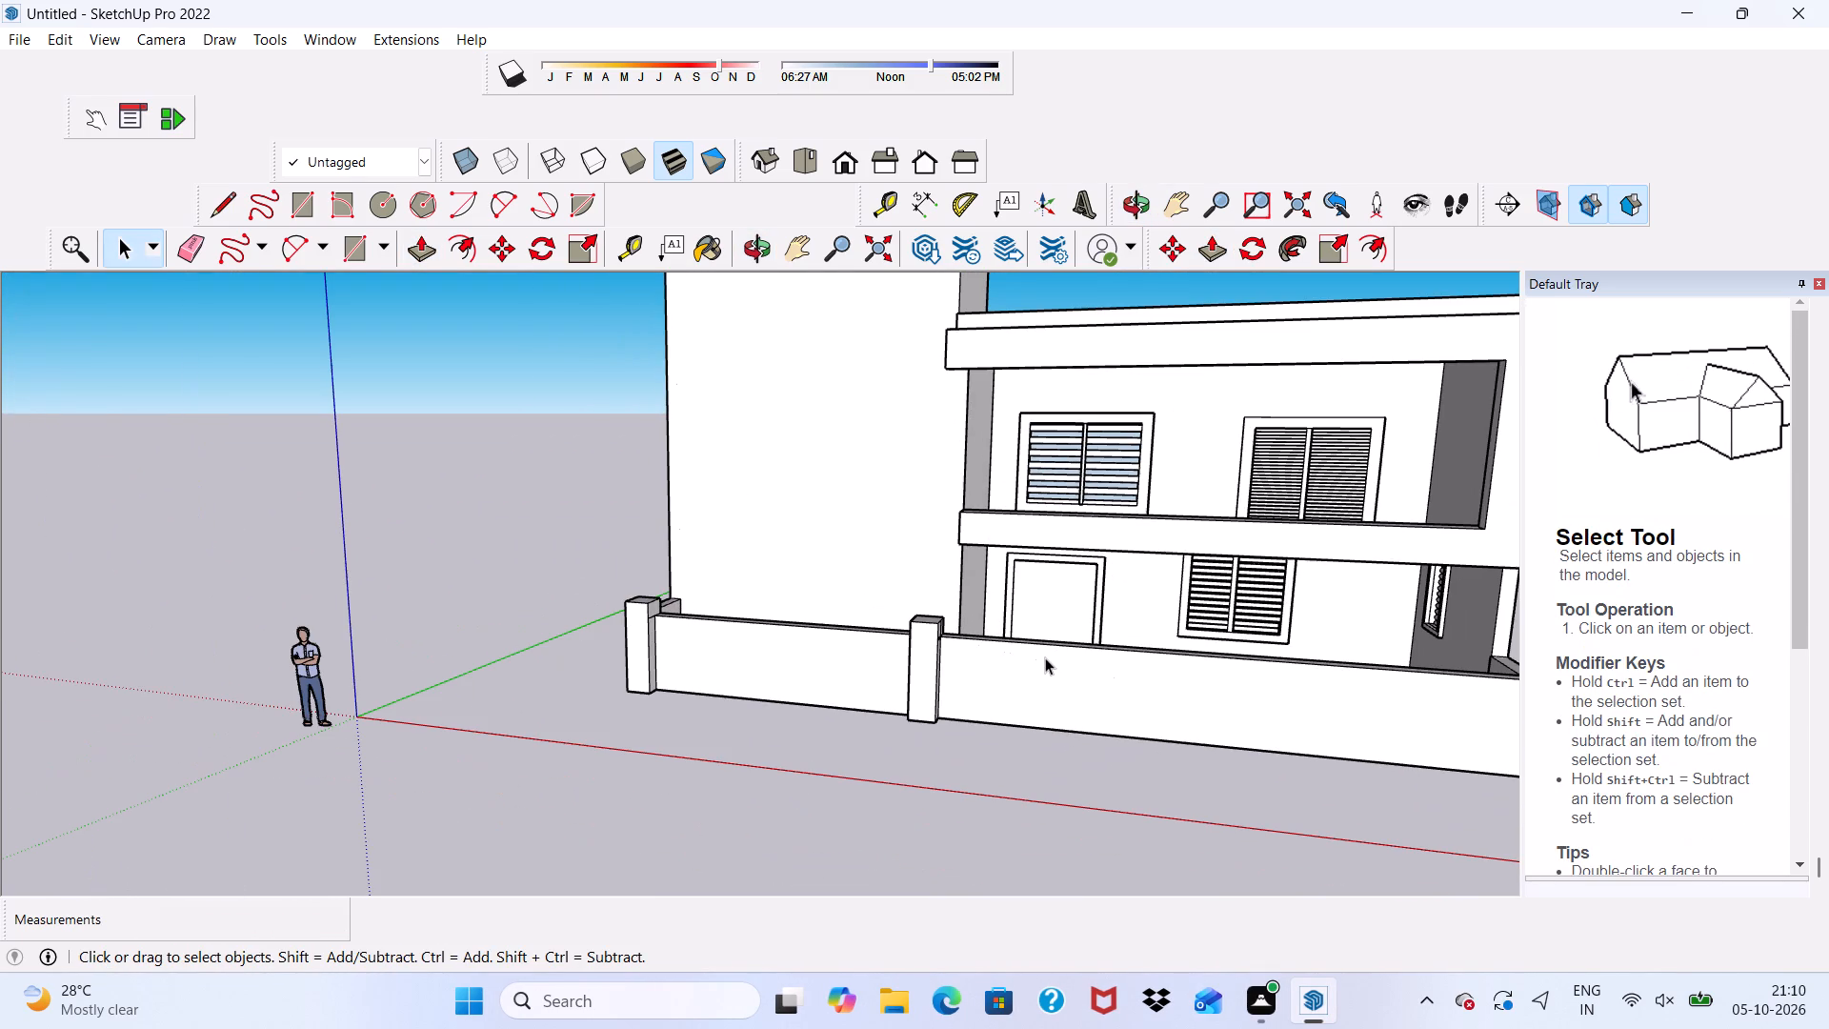
Draw a rectangle about 27' 9 3/16" by 5' on the front wall's outer face from the second pier, leaving a pier-width strip at the far end.
left_click(293, 194)
scroll(1164, 1028, "up", 1)
scroll(1180, 1028, "down", 1)
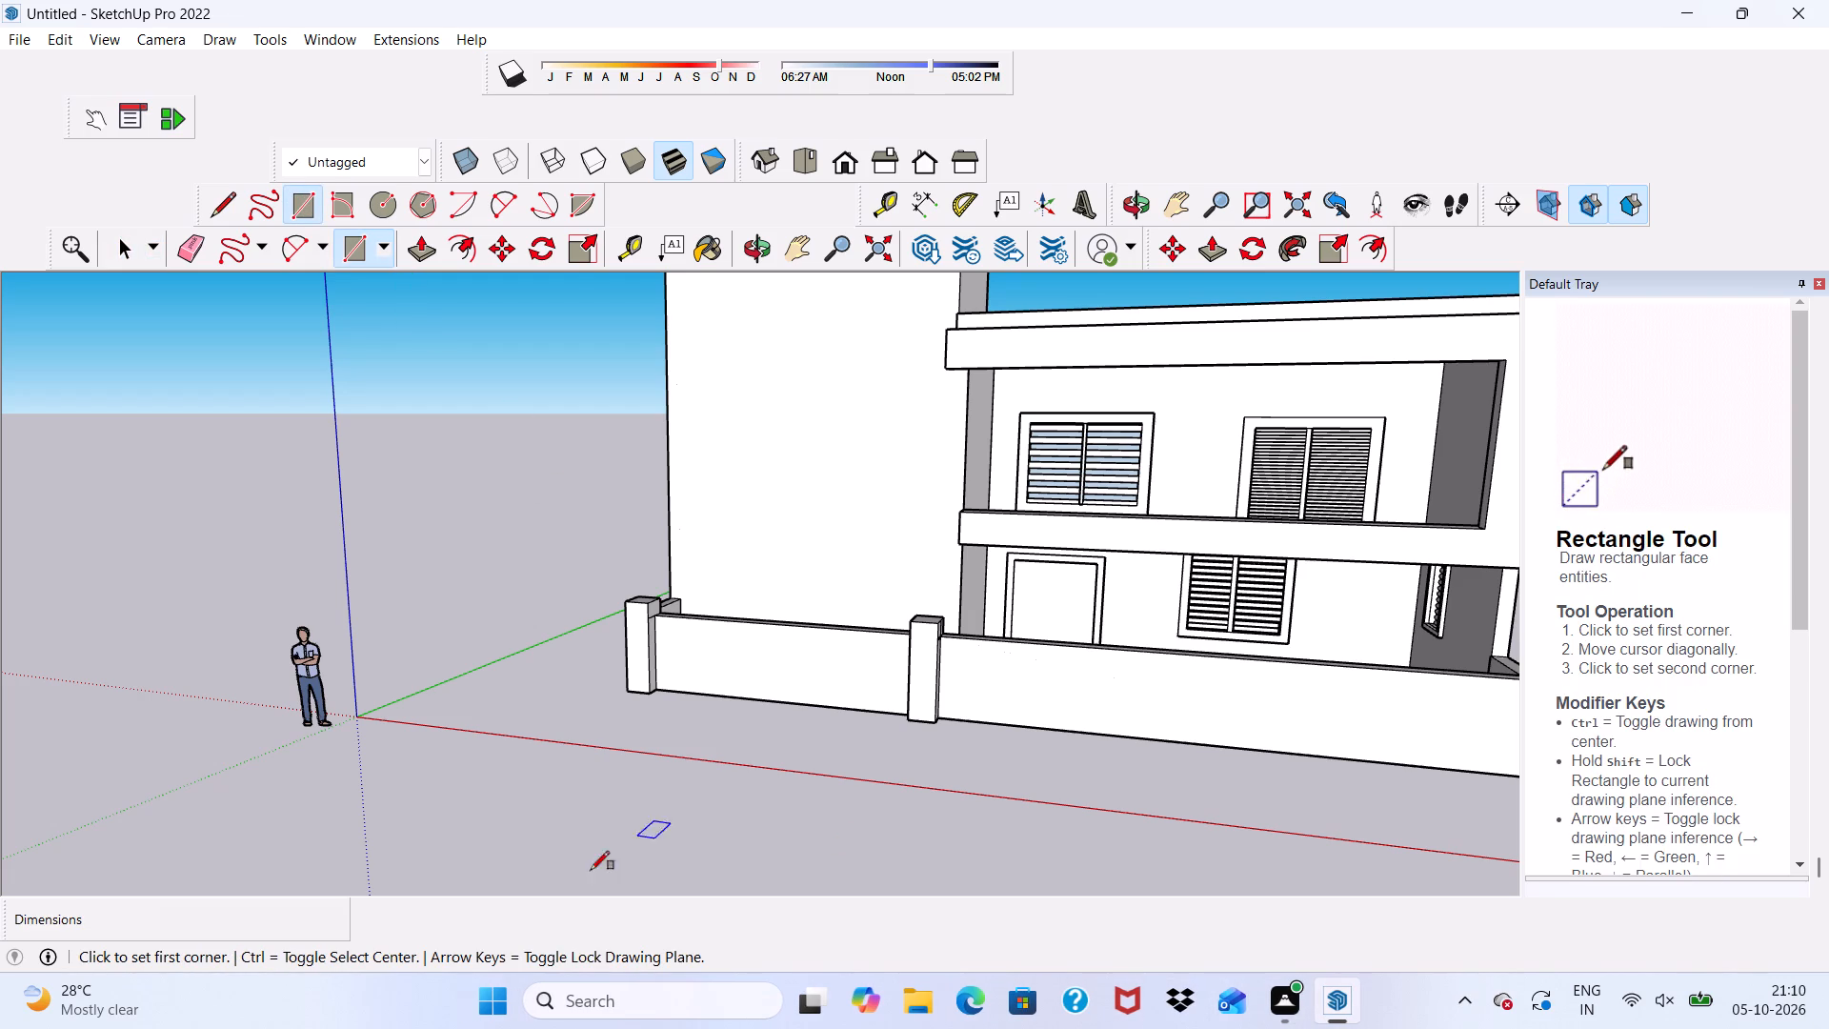
scroll(969, 599, "up", 3)
scroll(966, 759, "up", 7)
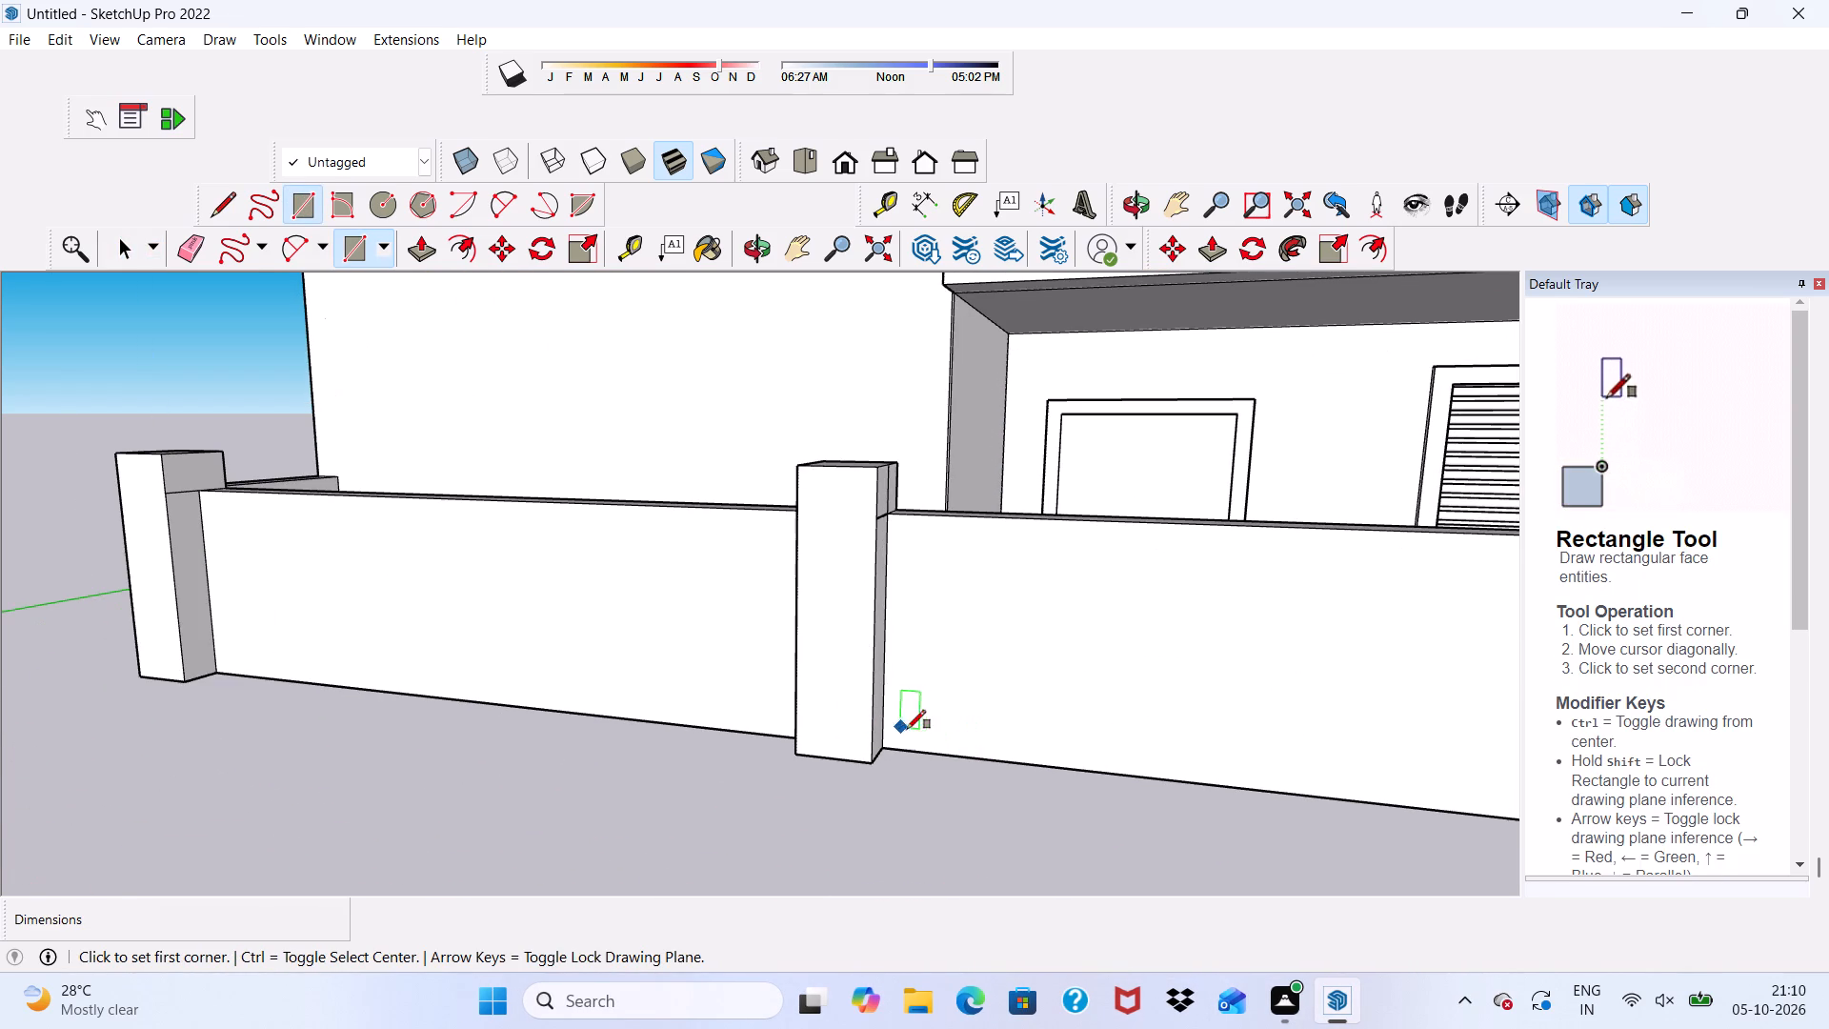
left_click(886, 743)
scroll(886, 743, "down", 5)
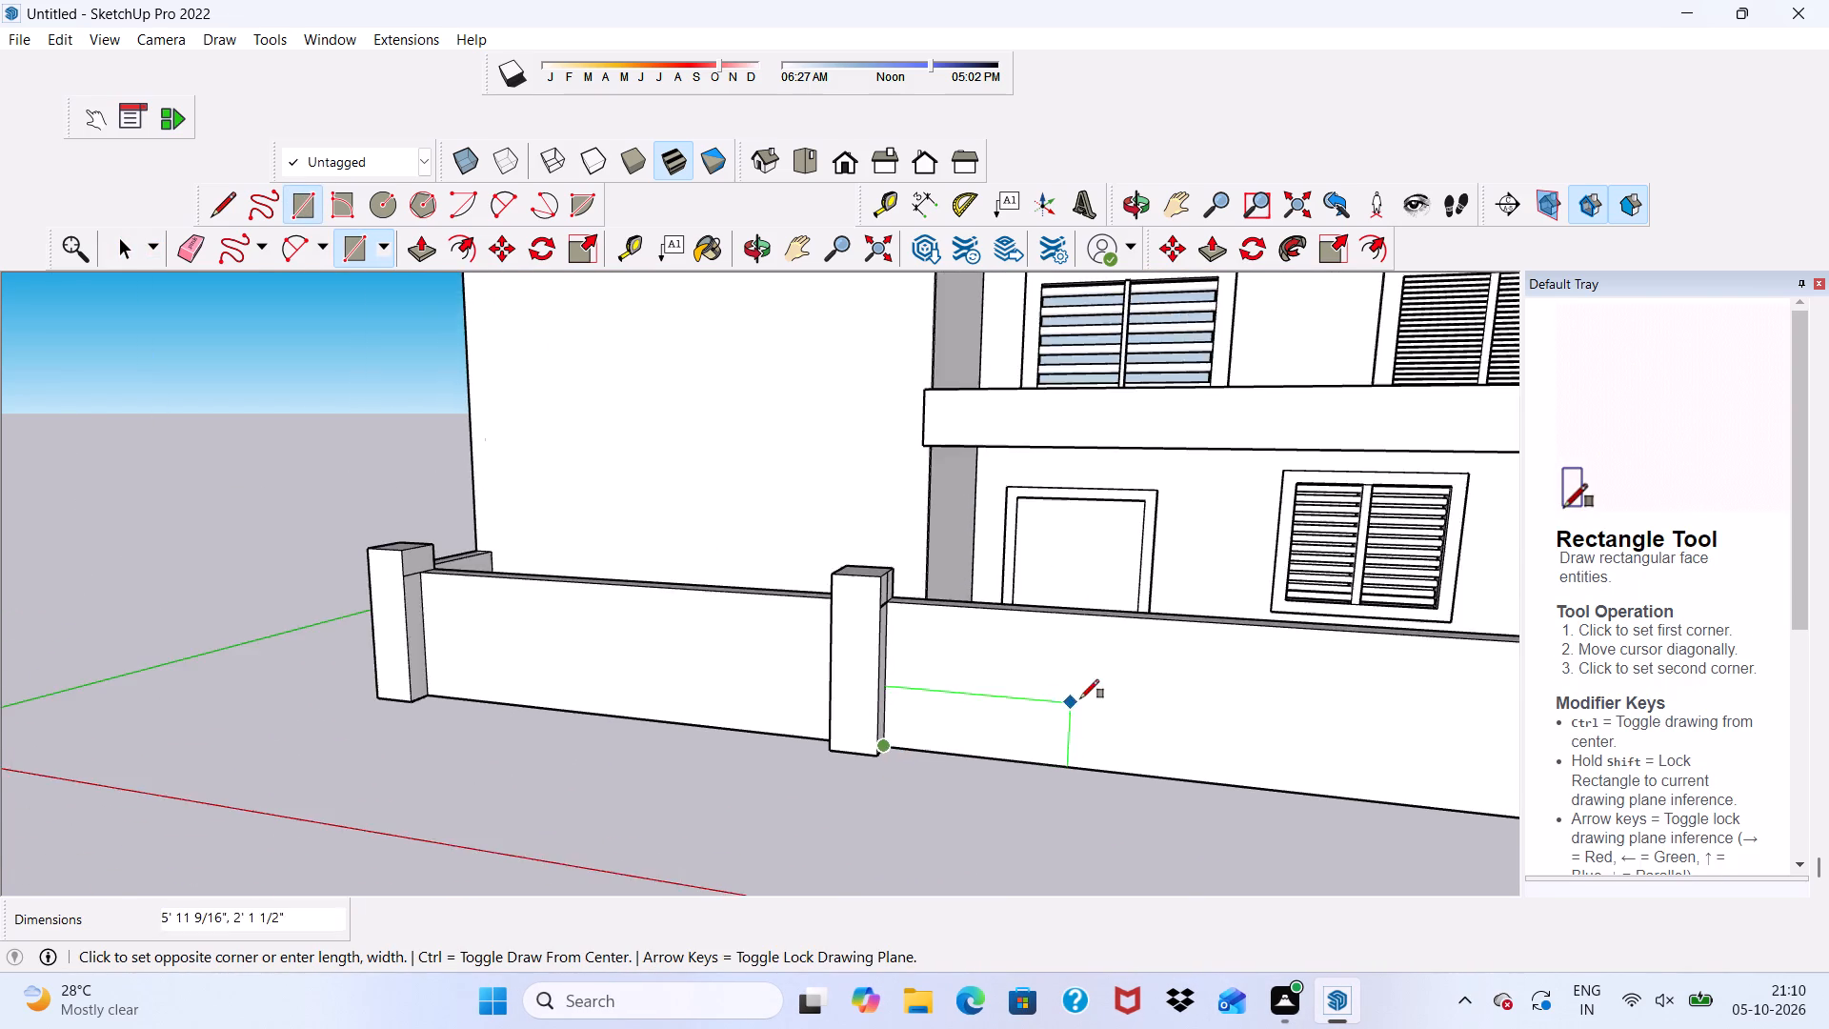
scroll(1080, 698, "down", 3)
scroll(1096, 715, "up", 1)
scroll(1119, 730, "down", 1)
scroll(1276, 718, "down", 8)
scroll(1409, 709, "up", 1)
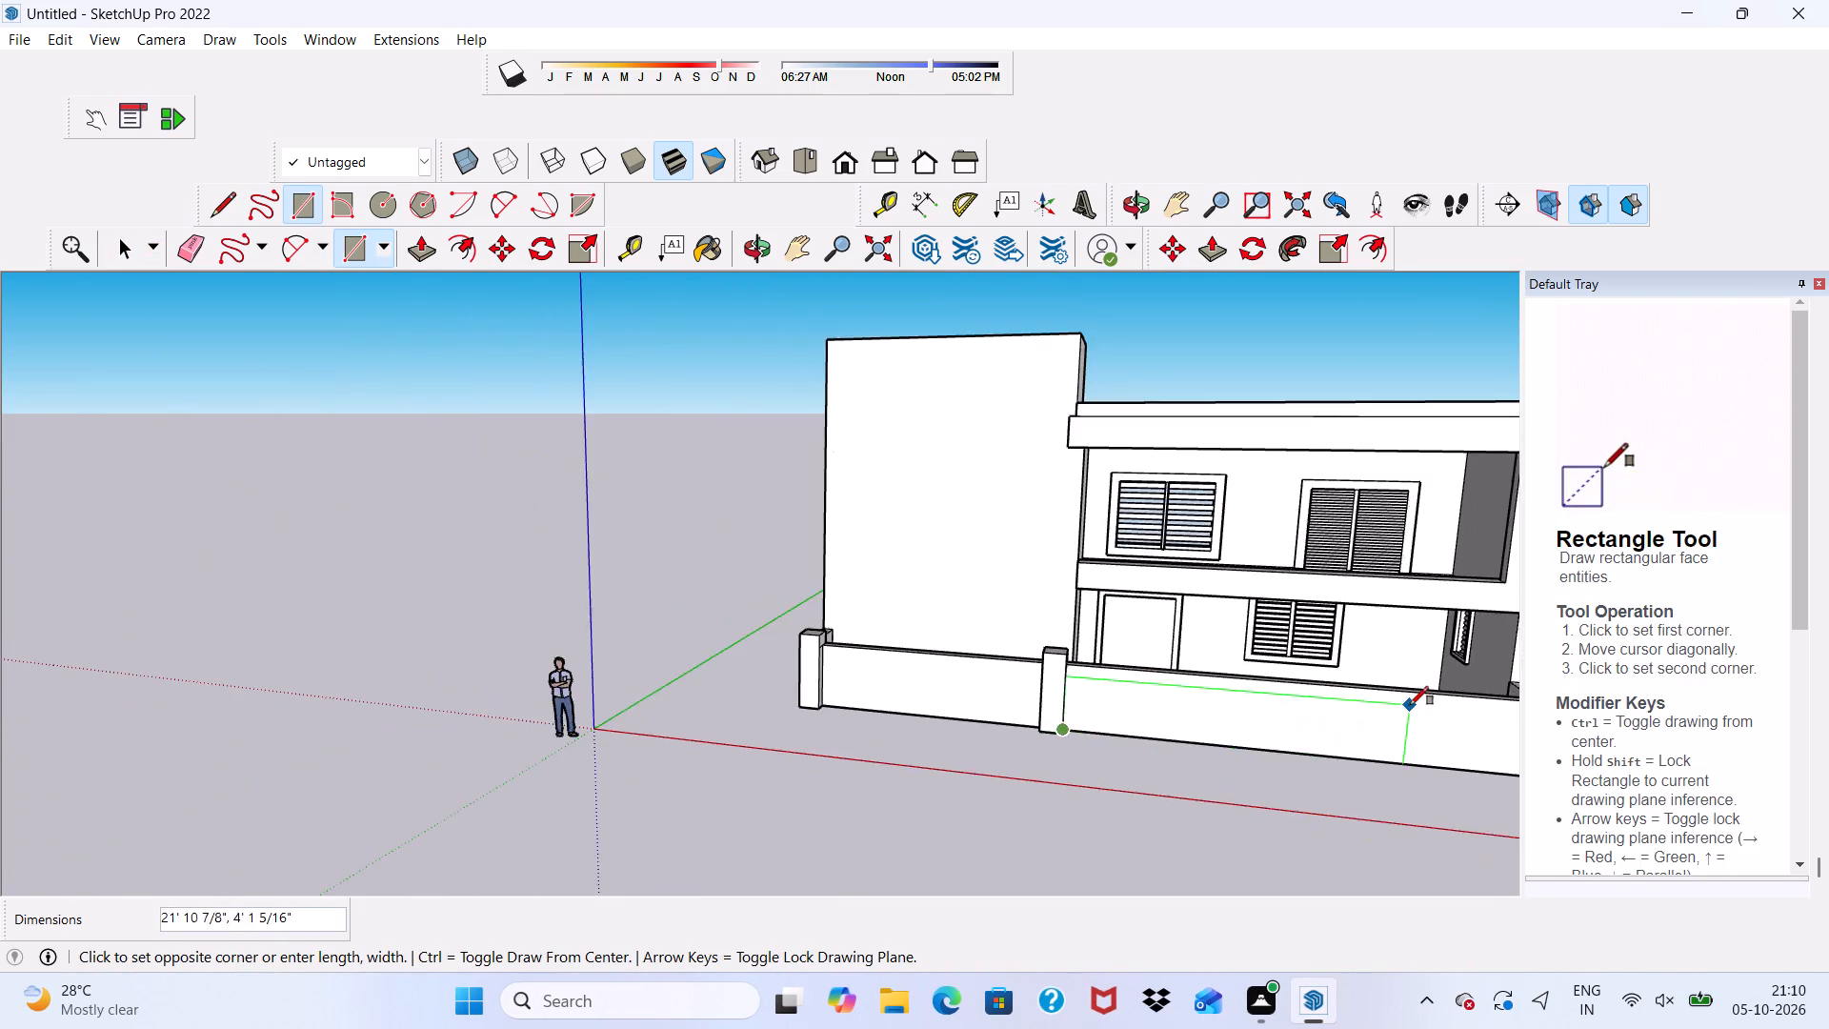
scroll(1410, 705, "down", 7)
scroll(1394, 720, "up", 4)
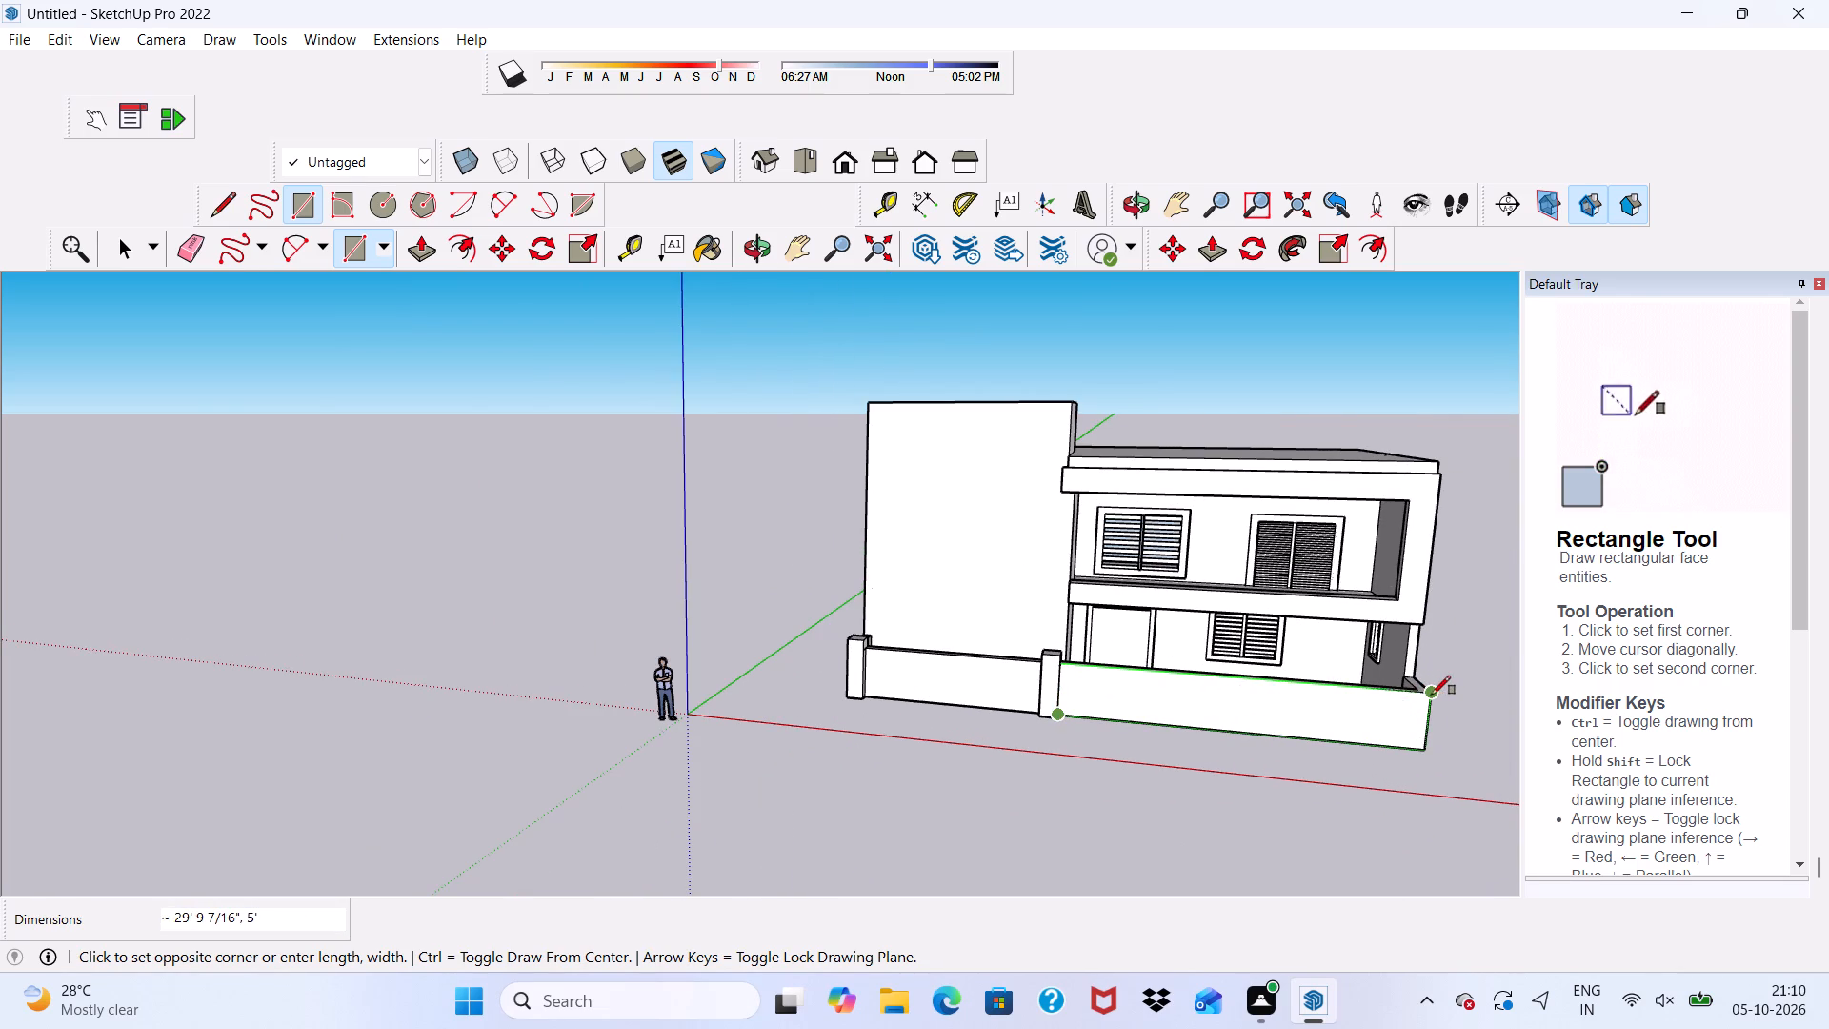
scroll(1425, 703, "up", 7)
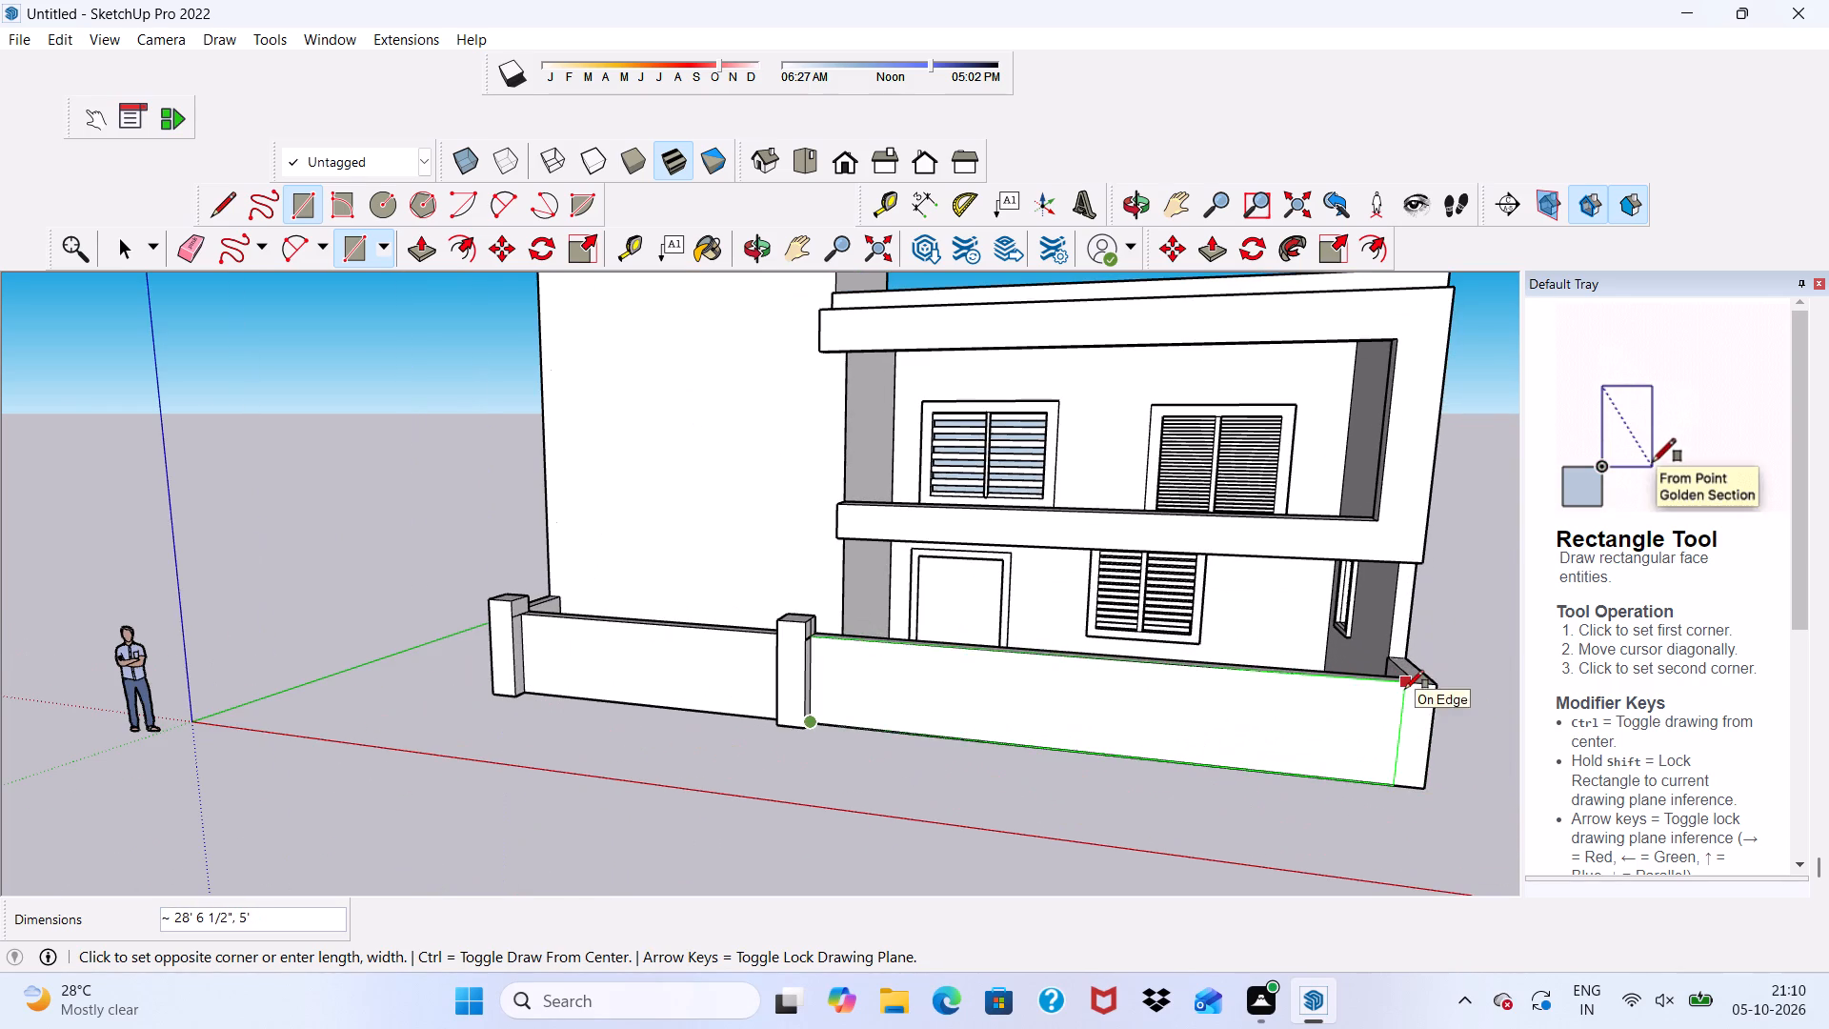
scroll(1437, 683, "up", 1)
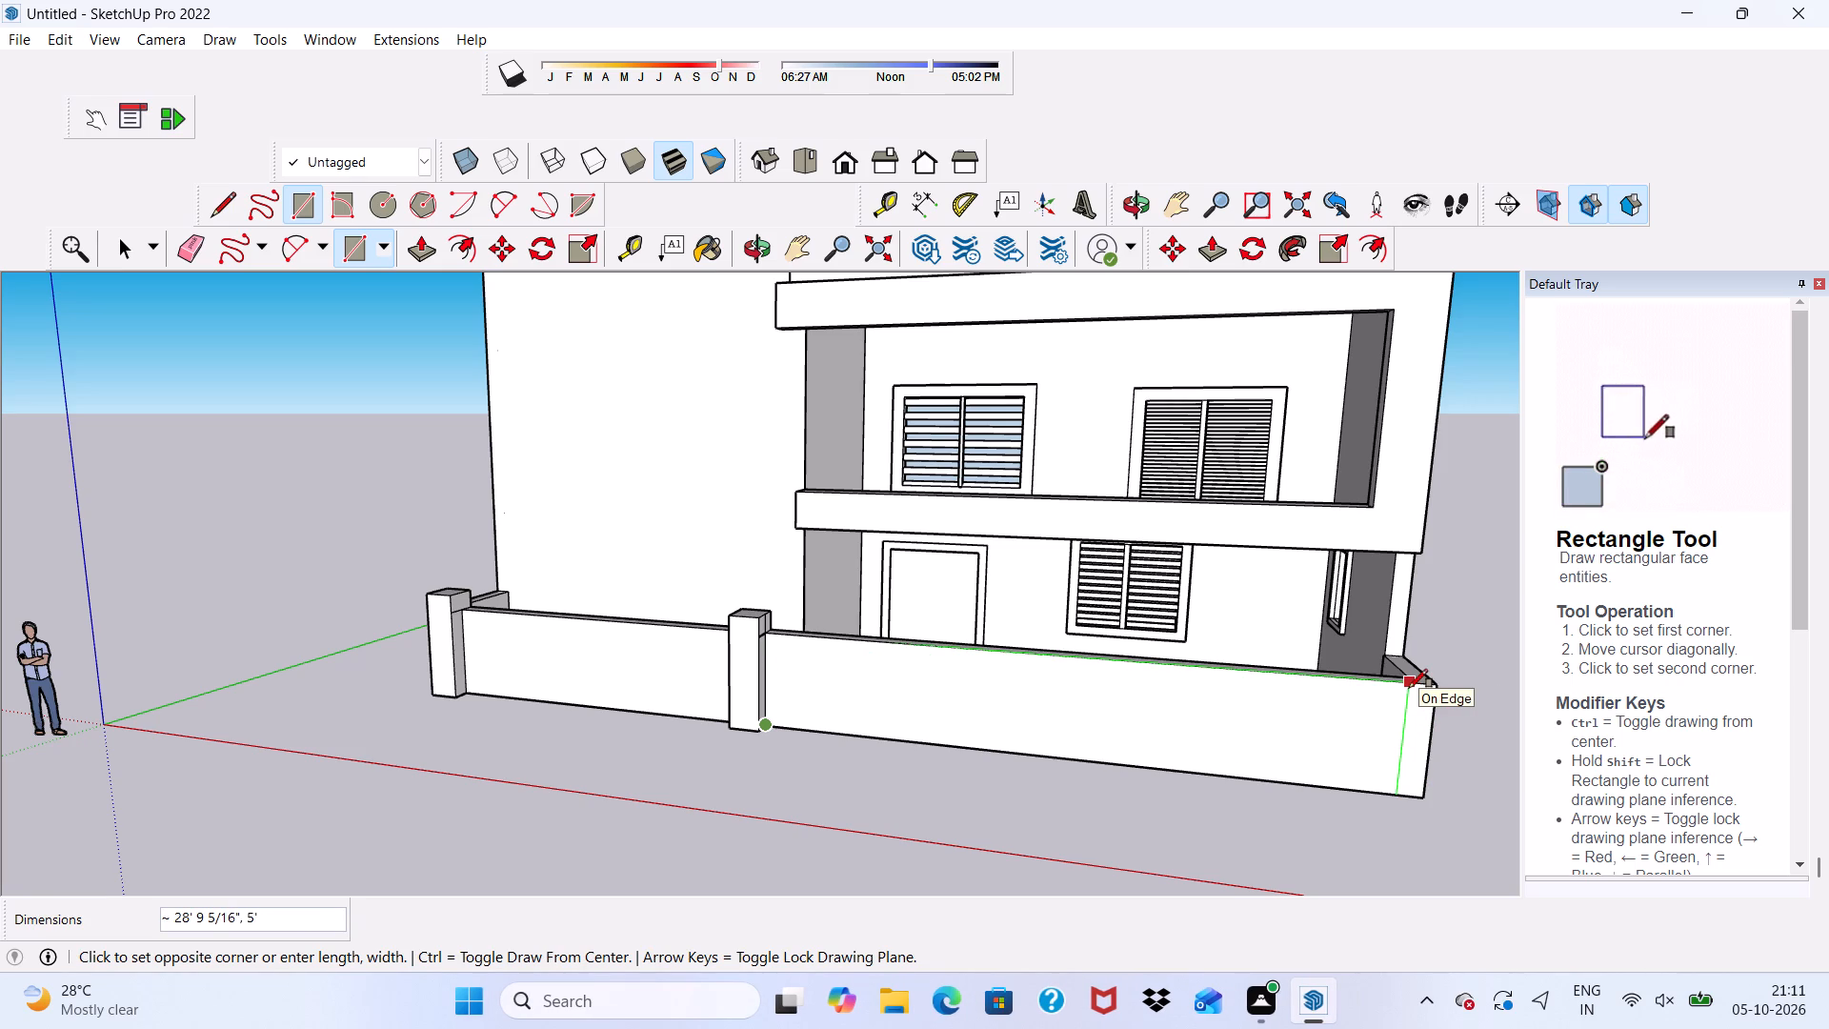
left_click(1381, 688)
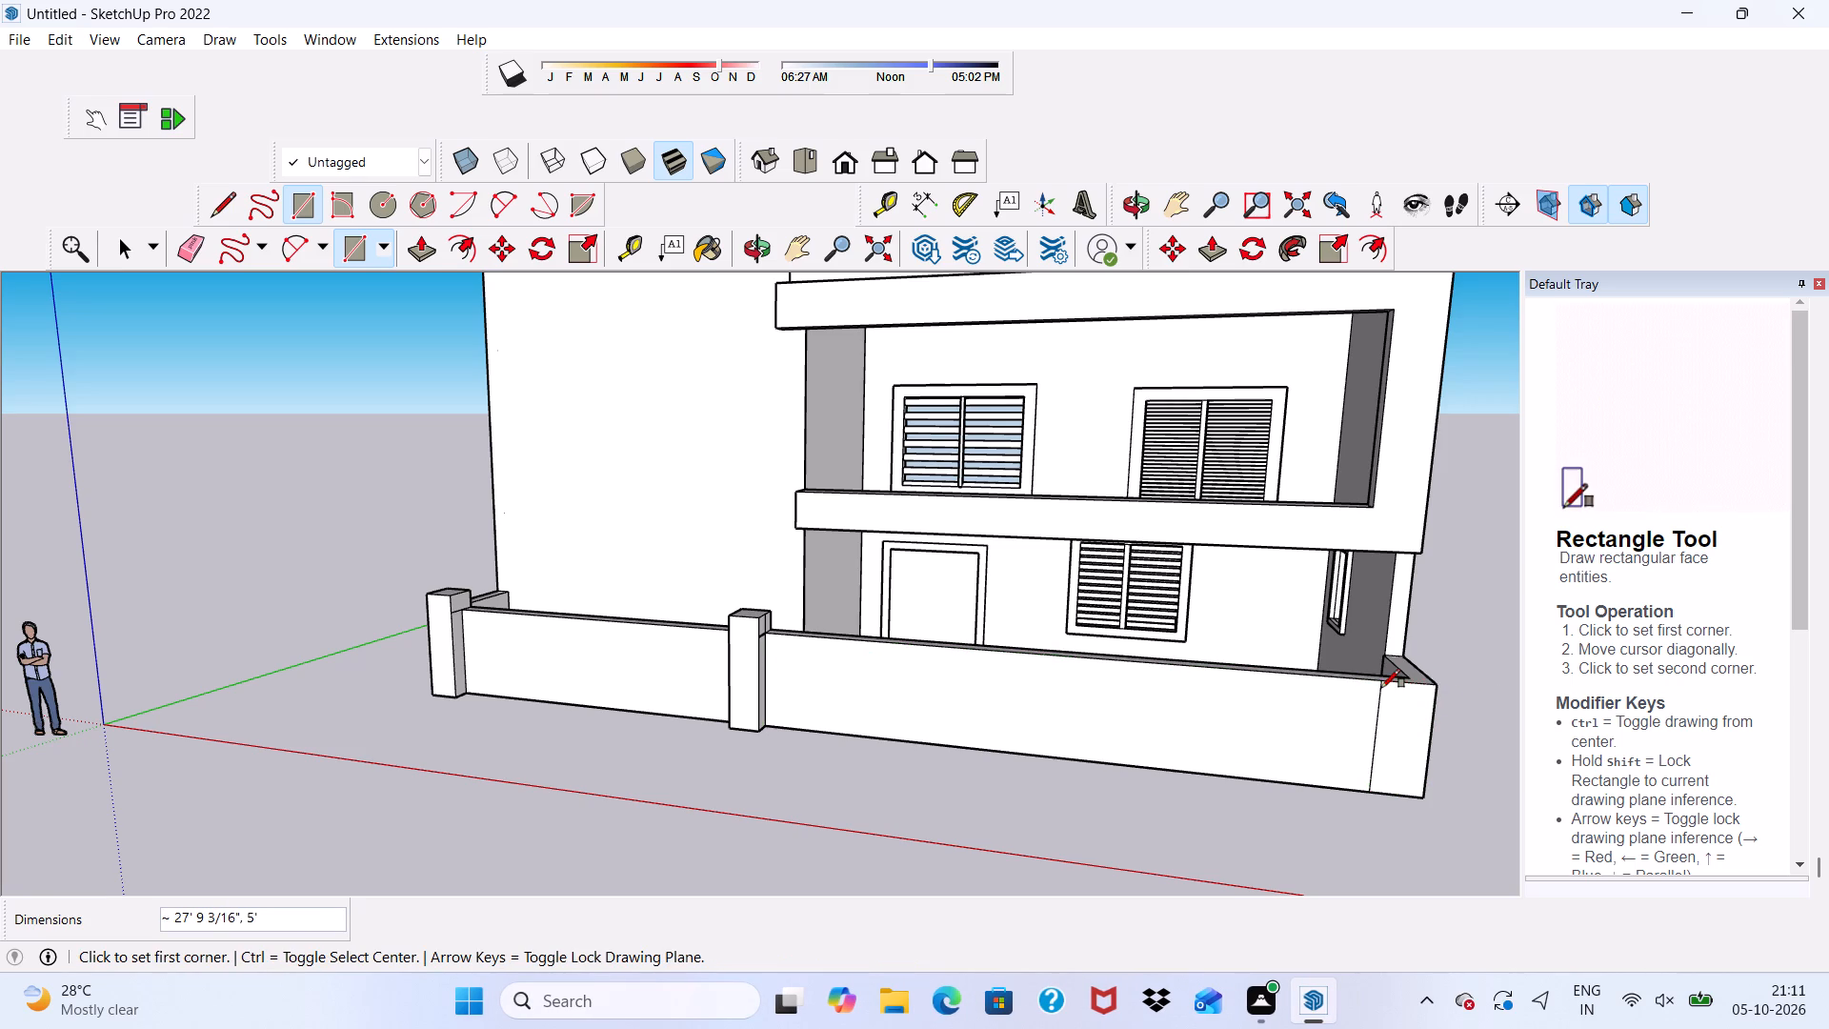
scroll(1295, 711, "down", 4)
key("space")
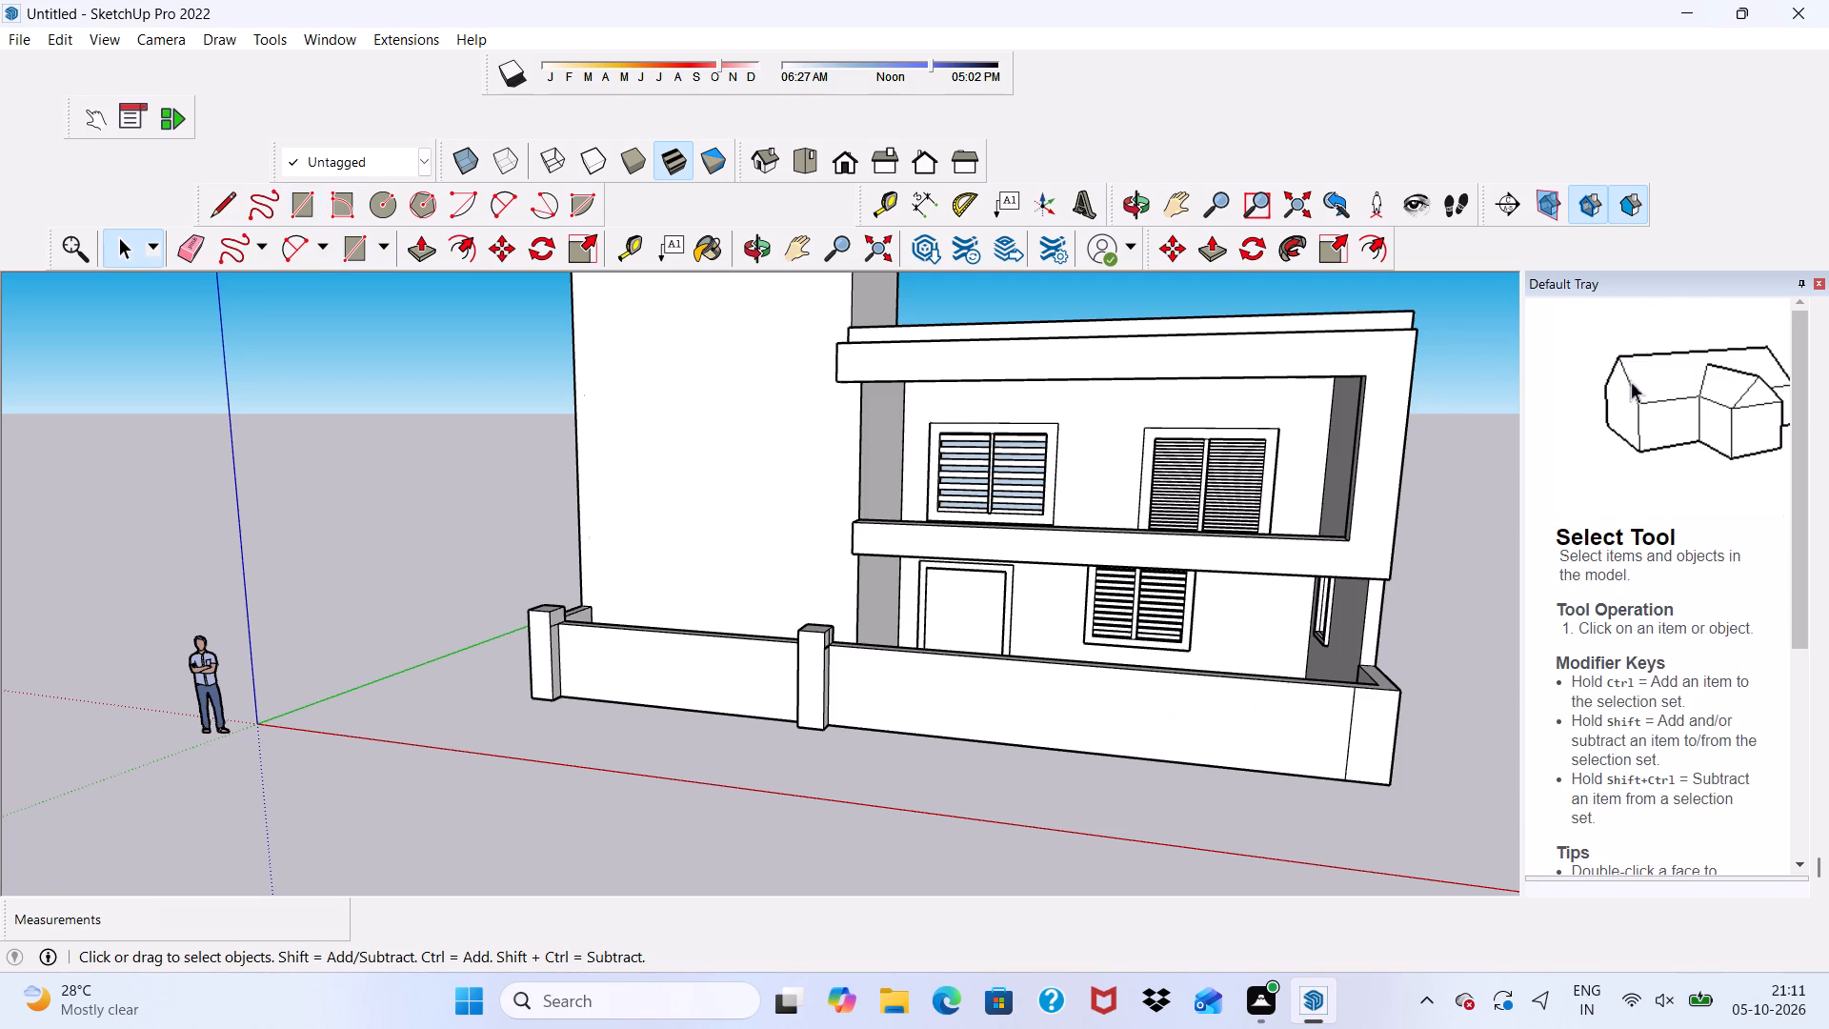
Push/Pull the end strip of the front wall's outer face outward 1', matching the second pier's projection, to form a third pier.
scroll(1754, 629, "up", 6)
scroll(1641, 635, "up", 3)
left_click(1353, 724)
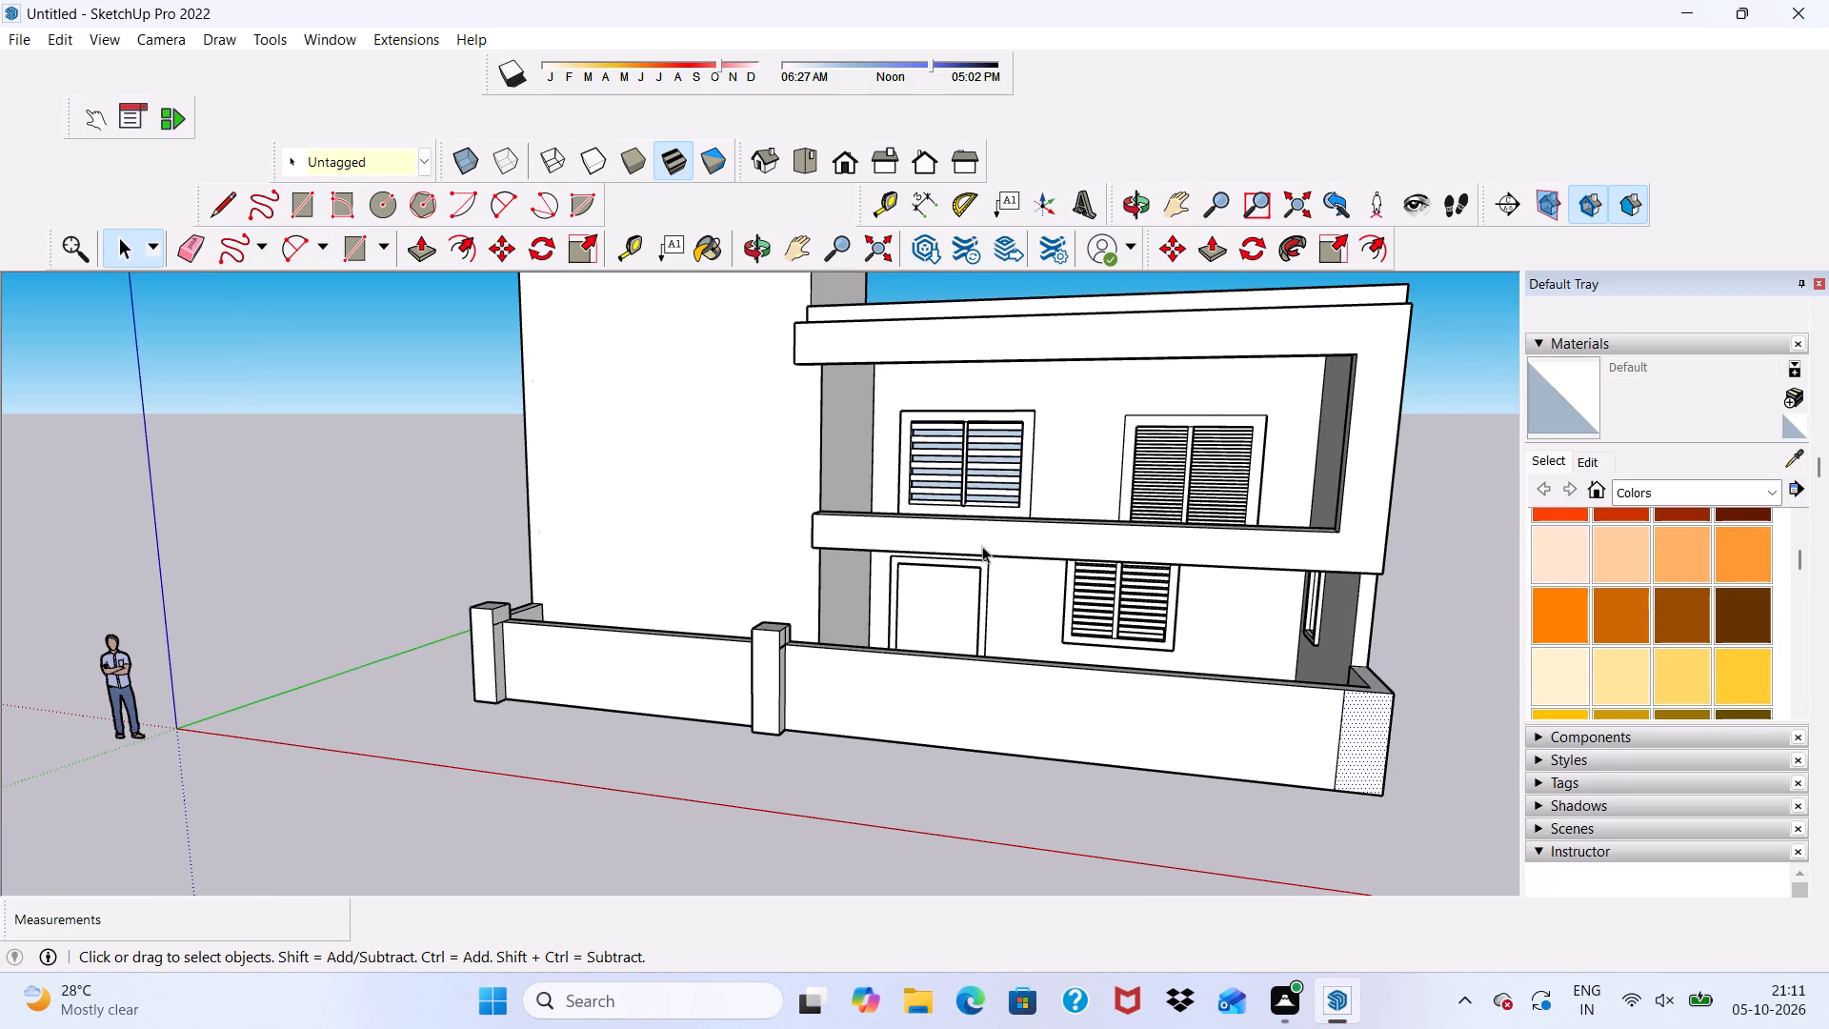
left_click(407, 236)
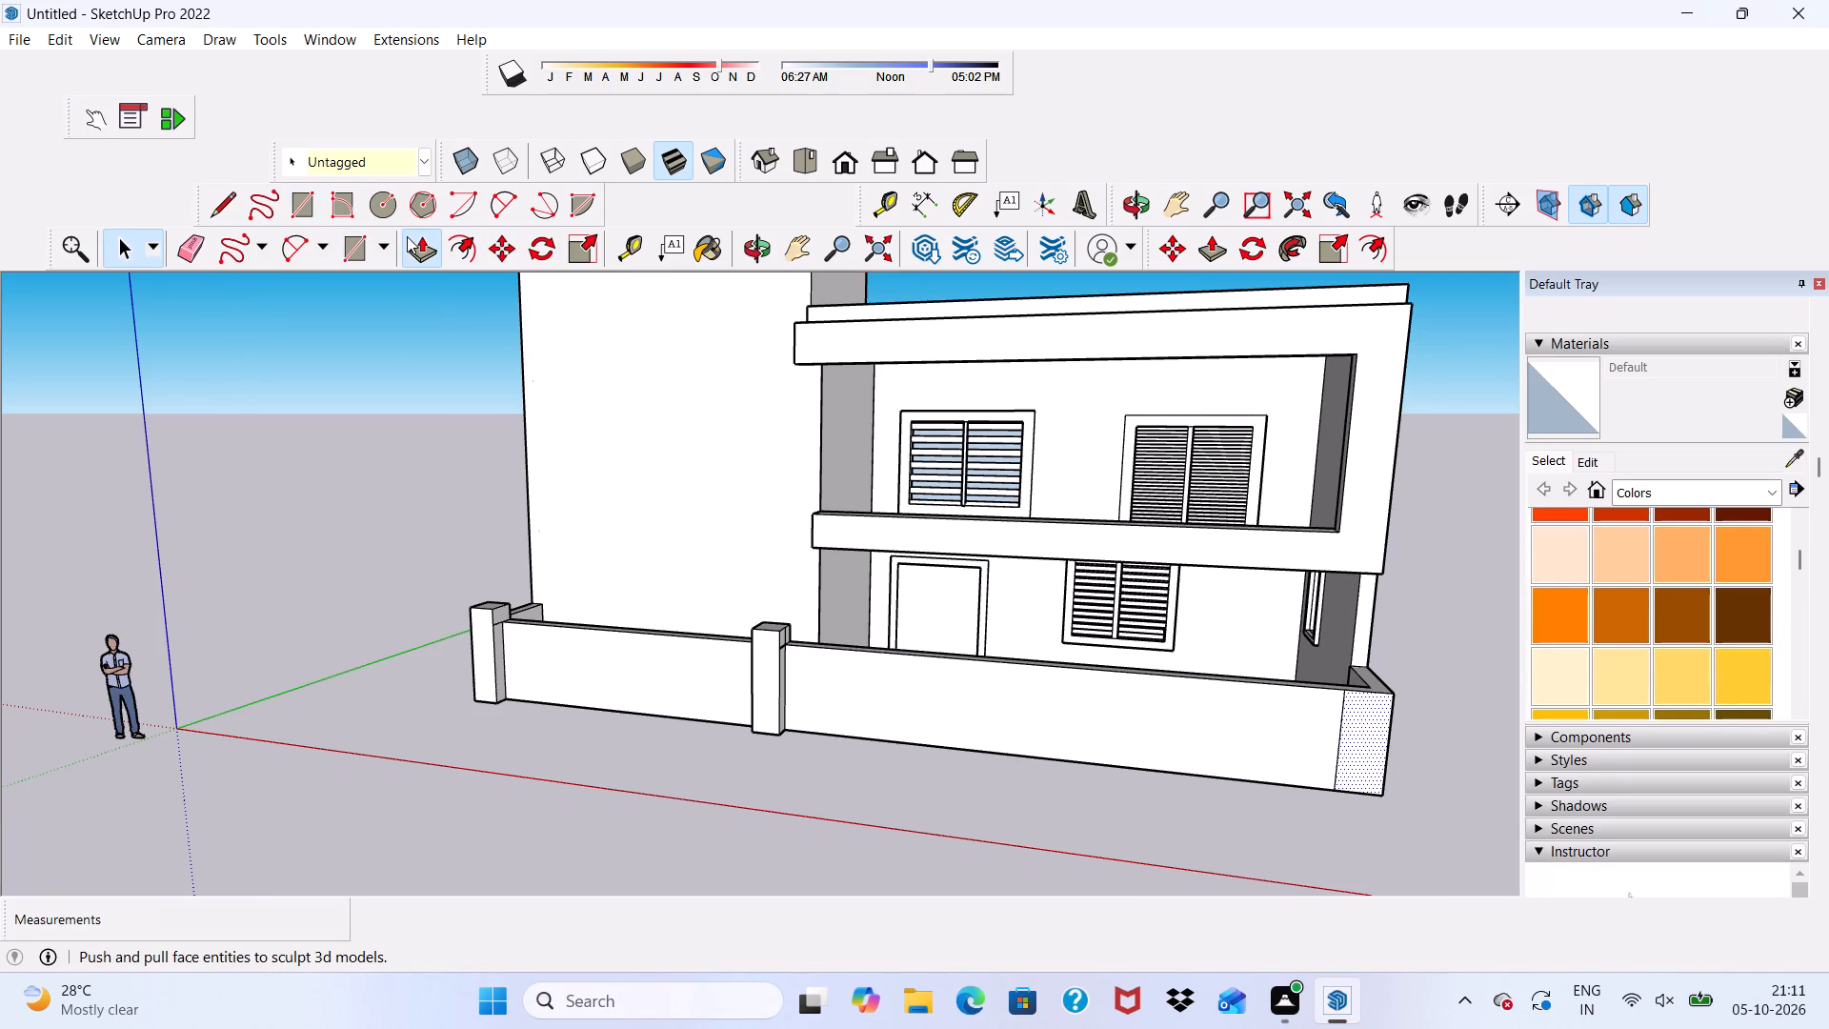
left_click(1358, 705)
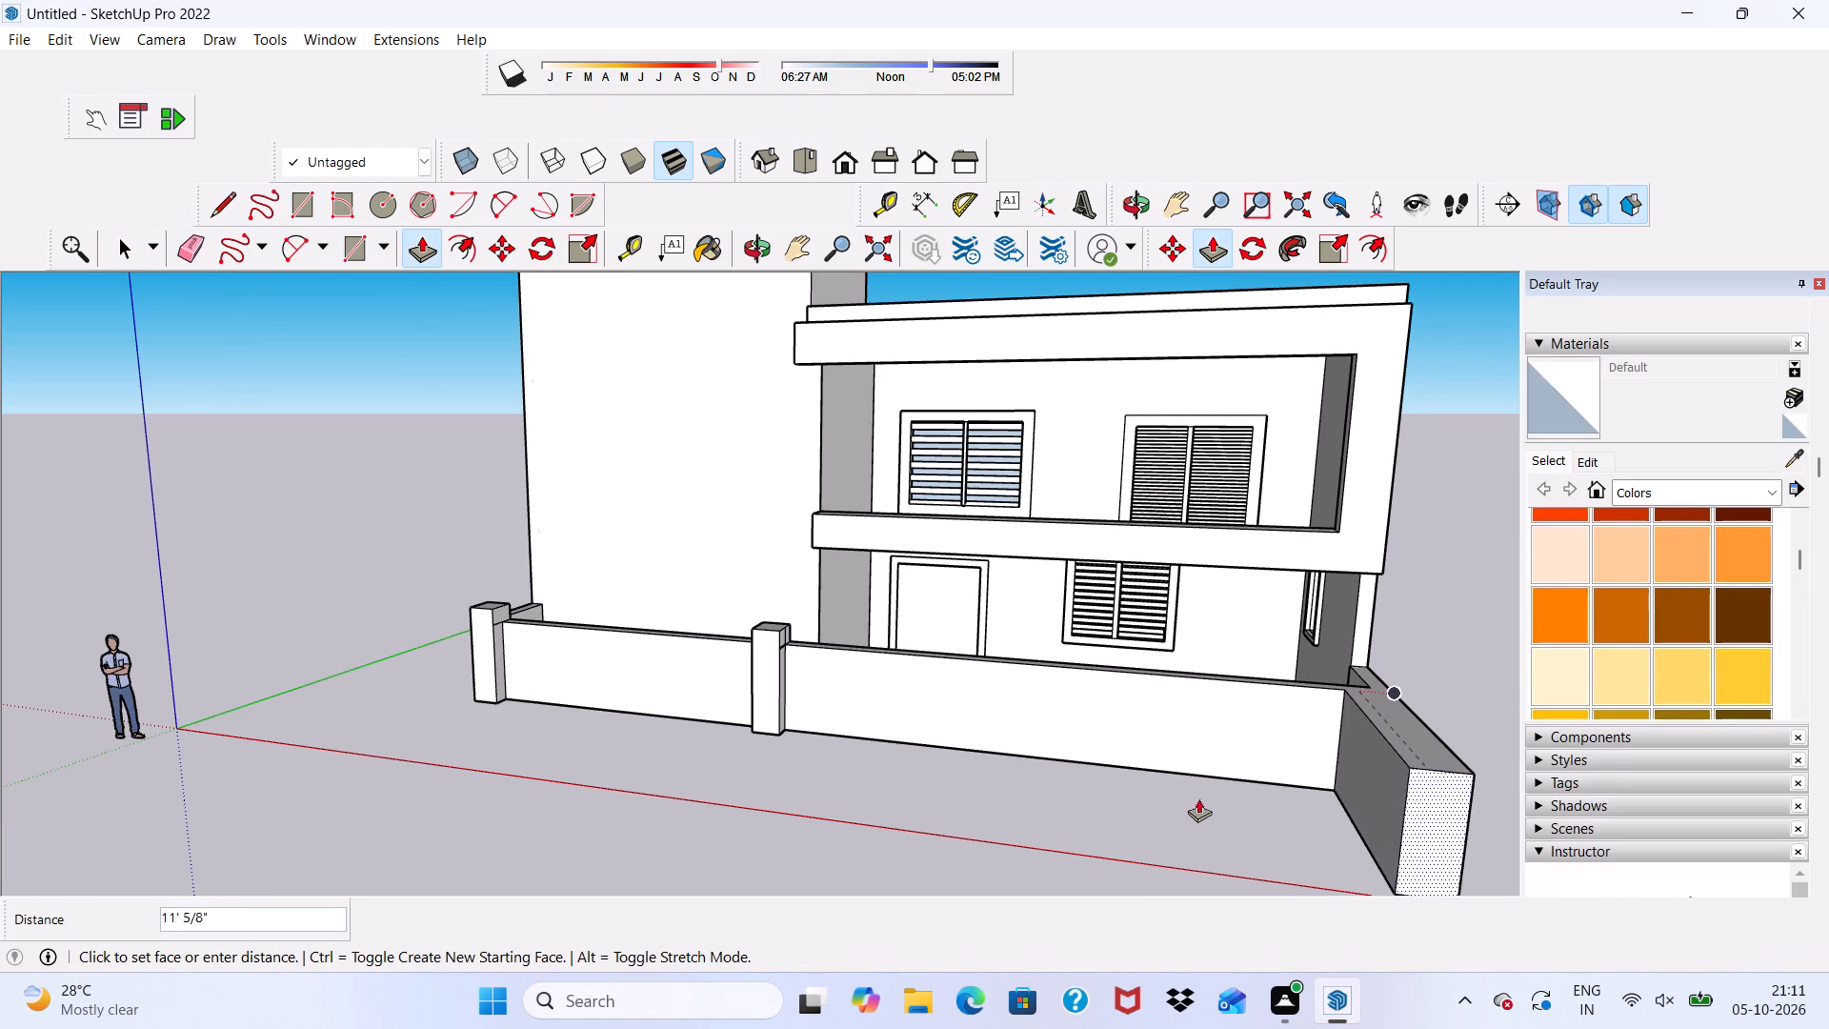
left_click(784, 673)
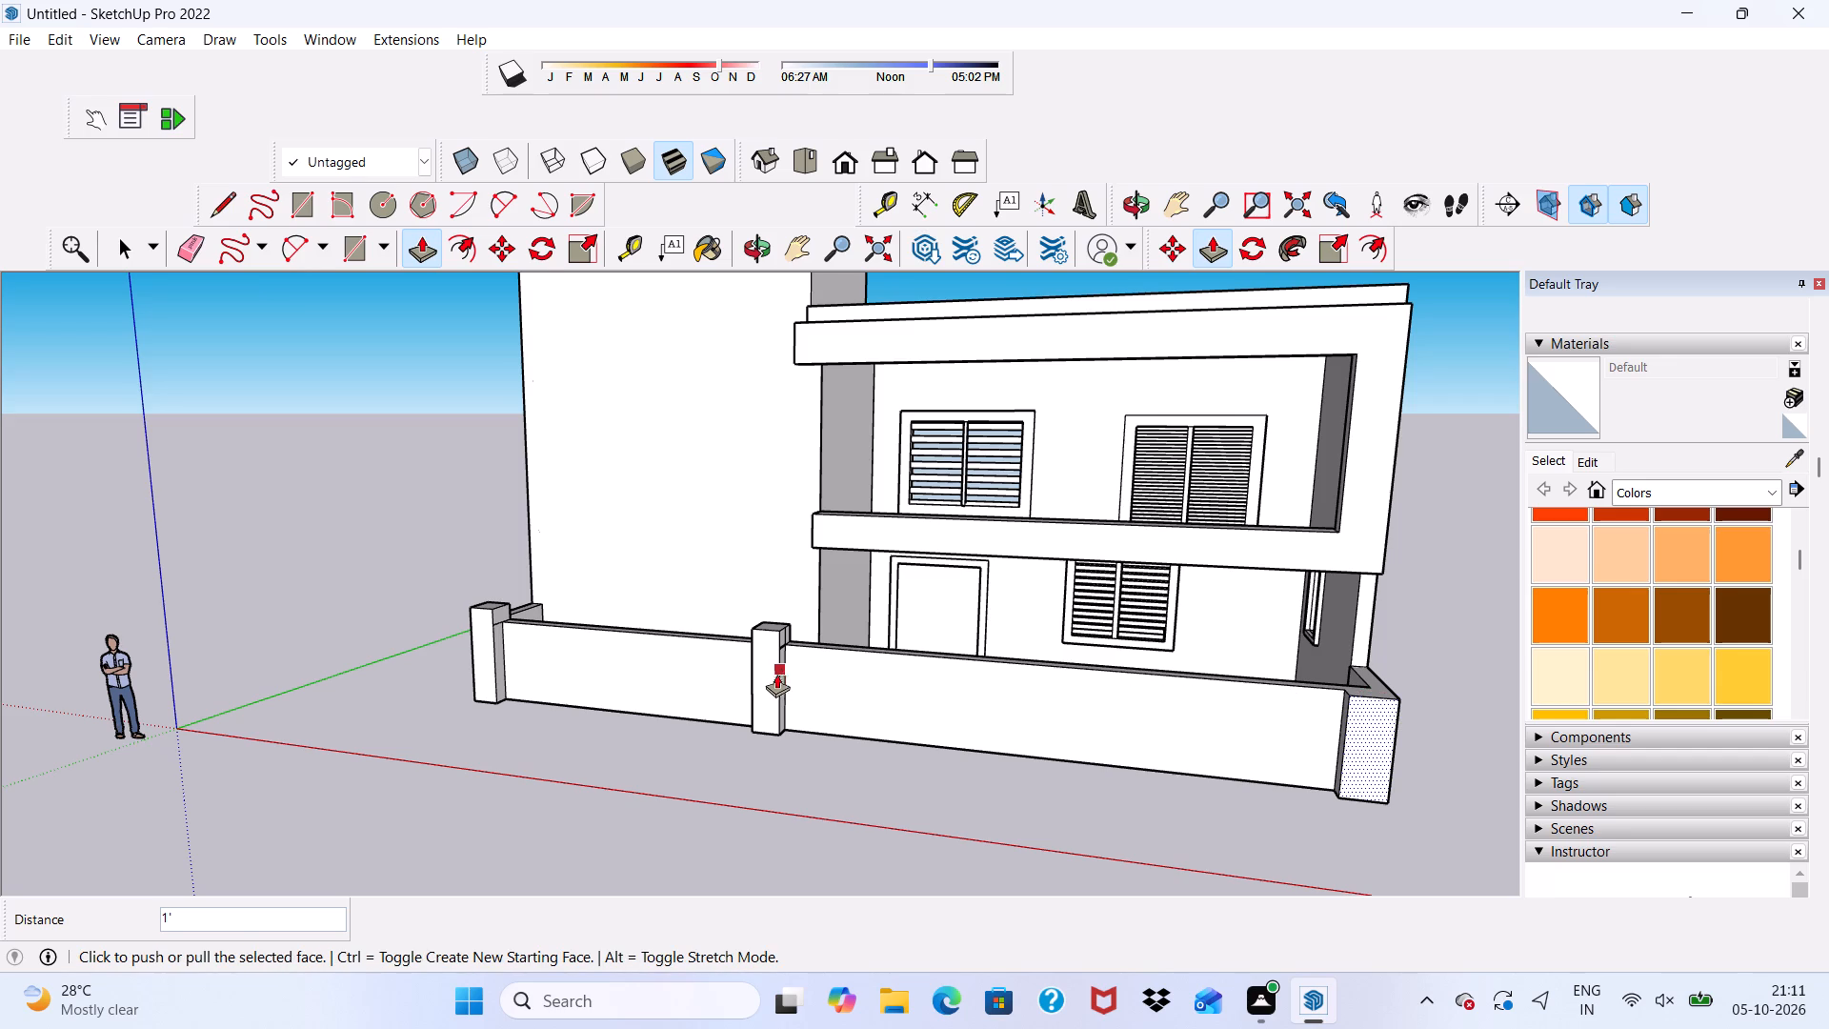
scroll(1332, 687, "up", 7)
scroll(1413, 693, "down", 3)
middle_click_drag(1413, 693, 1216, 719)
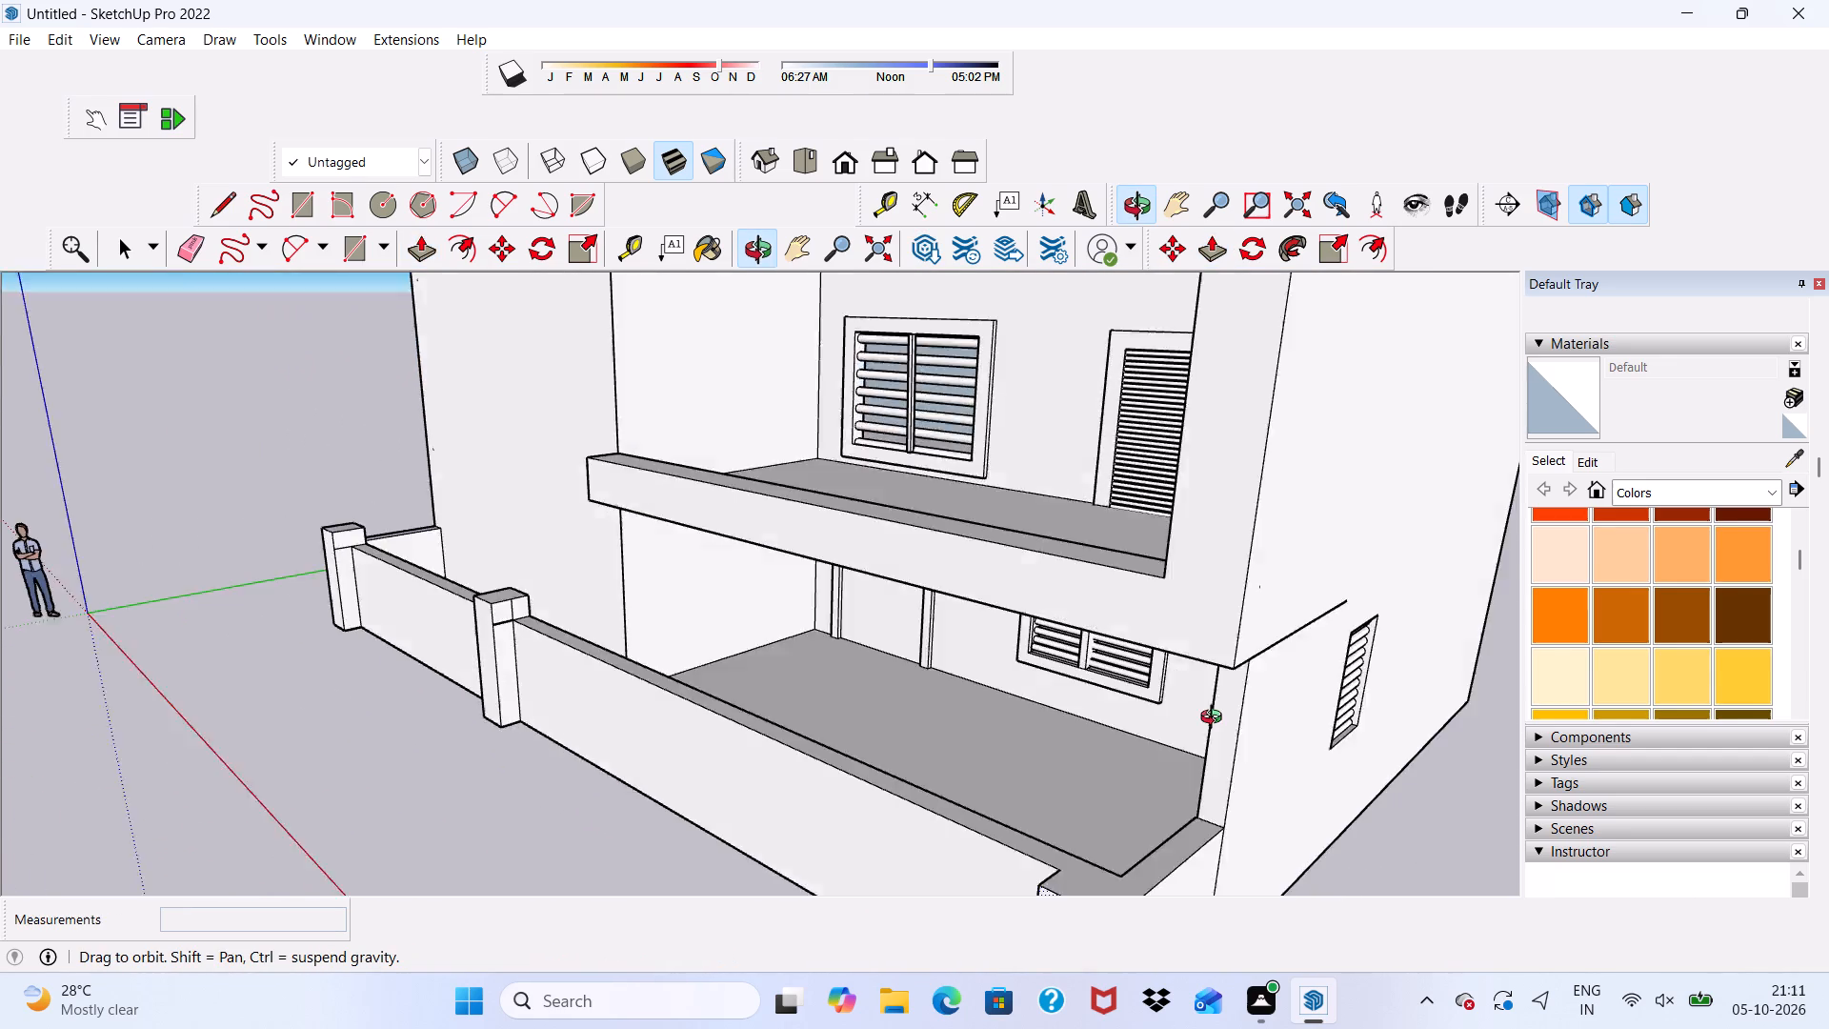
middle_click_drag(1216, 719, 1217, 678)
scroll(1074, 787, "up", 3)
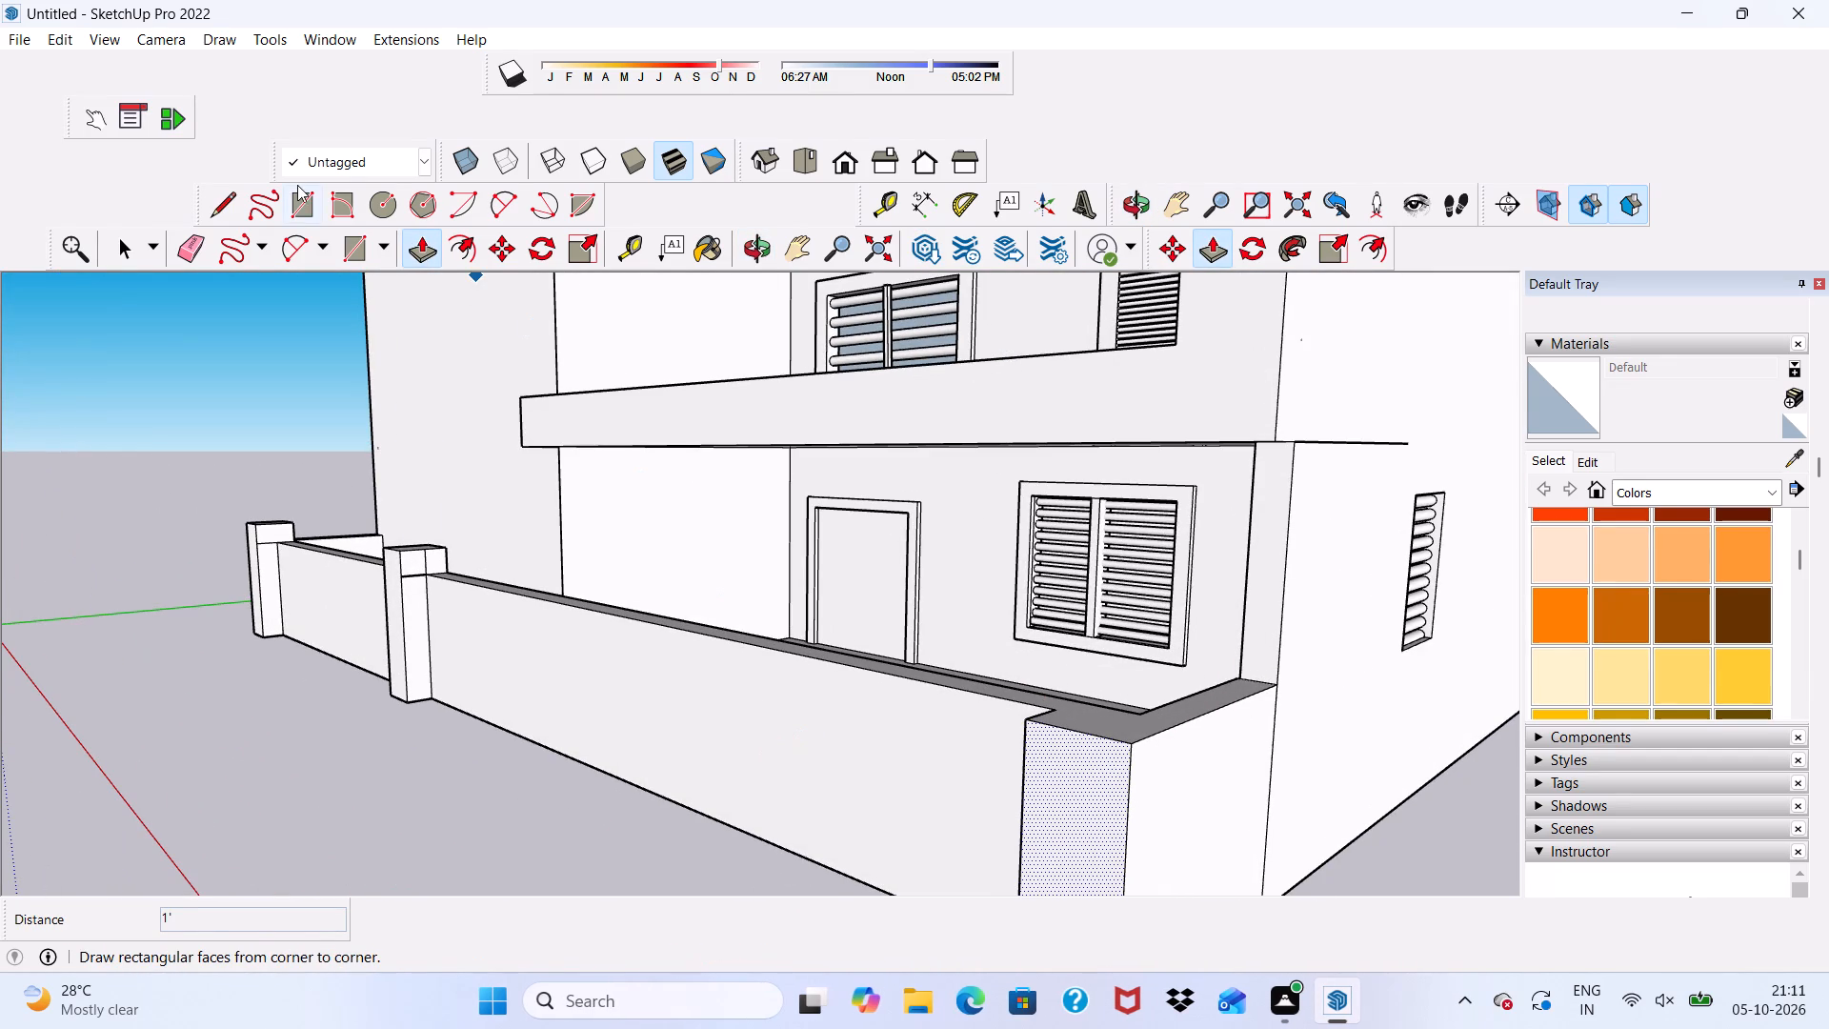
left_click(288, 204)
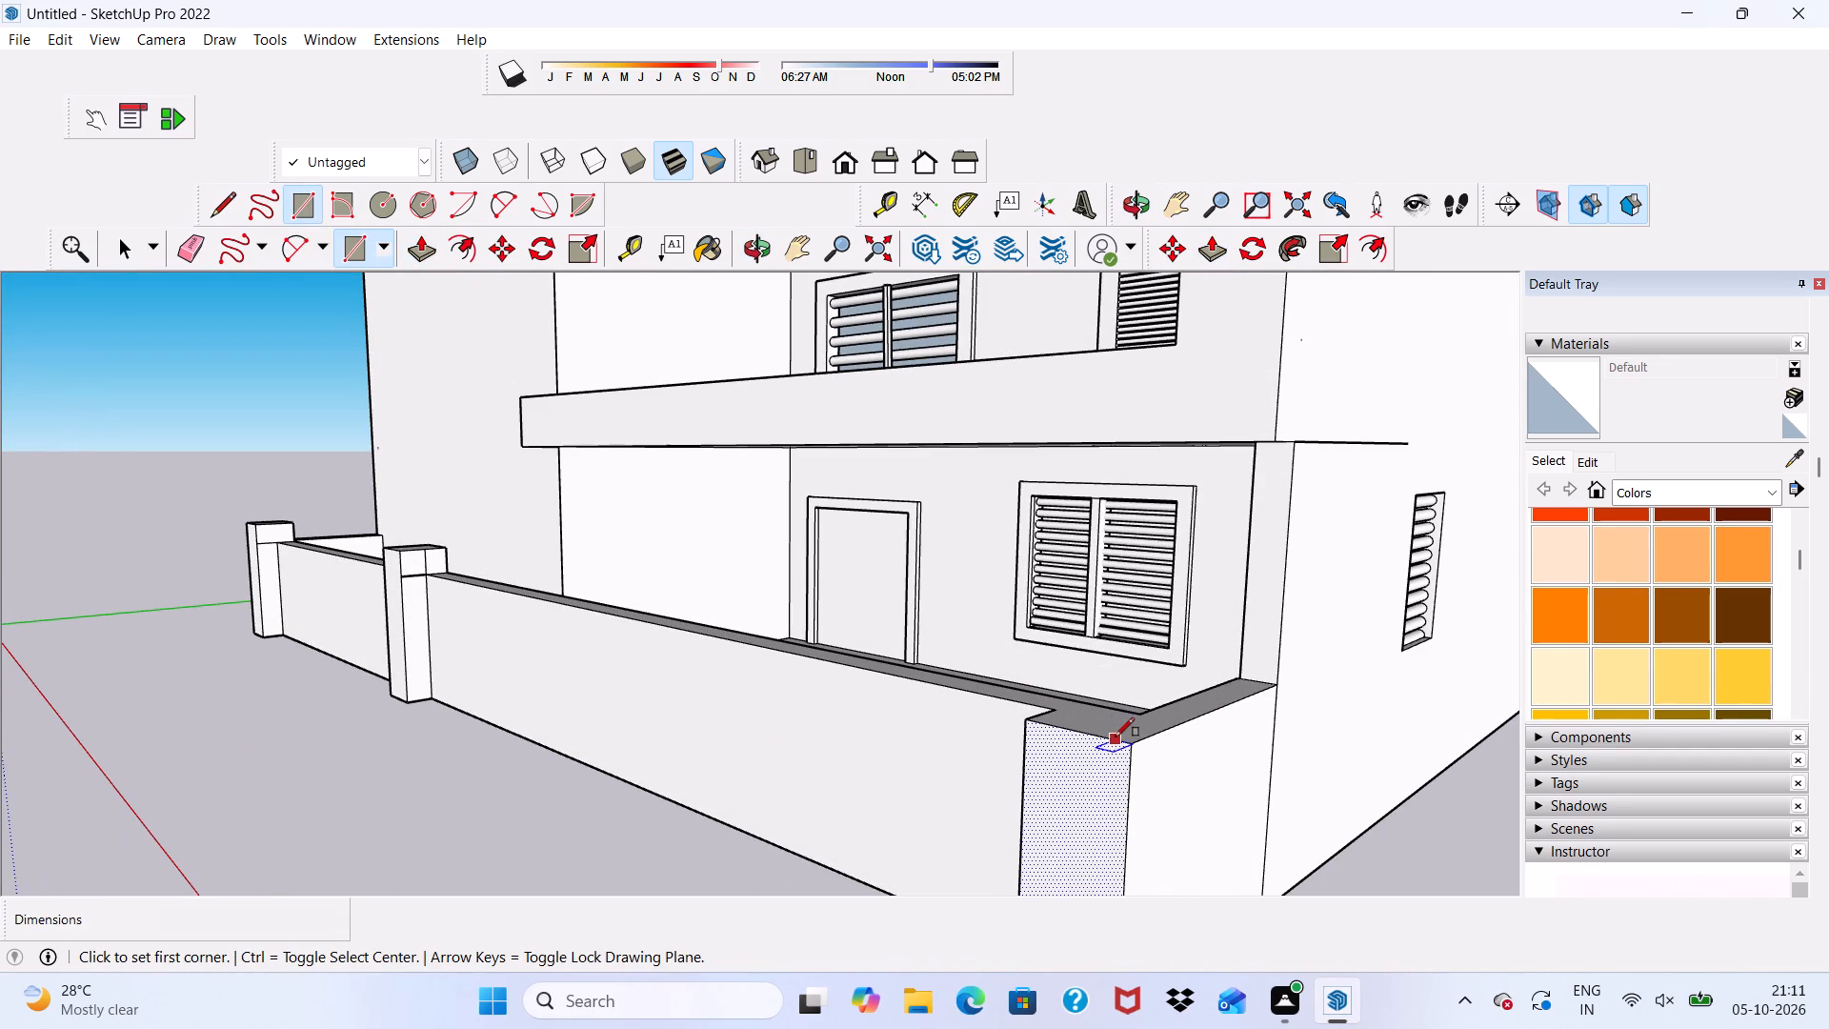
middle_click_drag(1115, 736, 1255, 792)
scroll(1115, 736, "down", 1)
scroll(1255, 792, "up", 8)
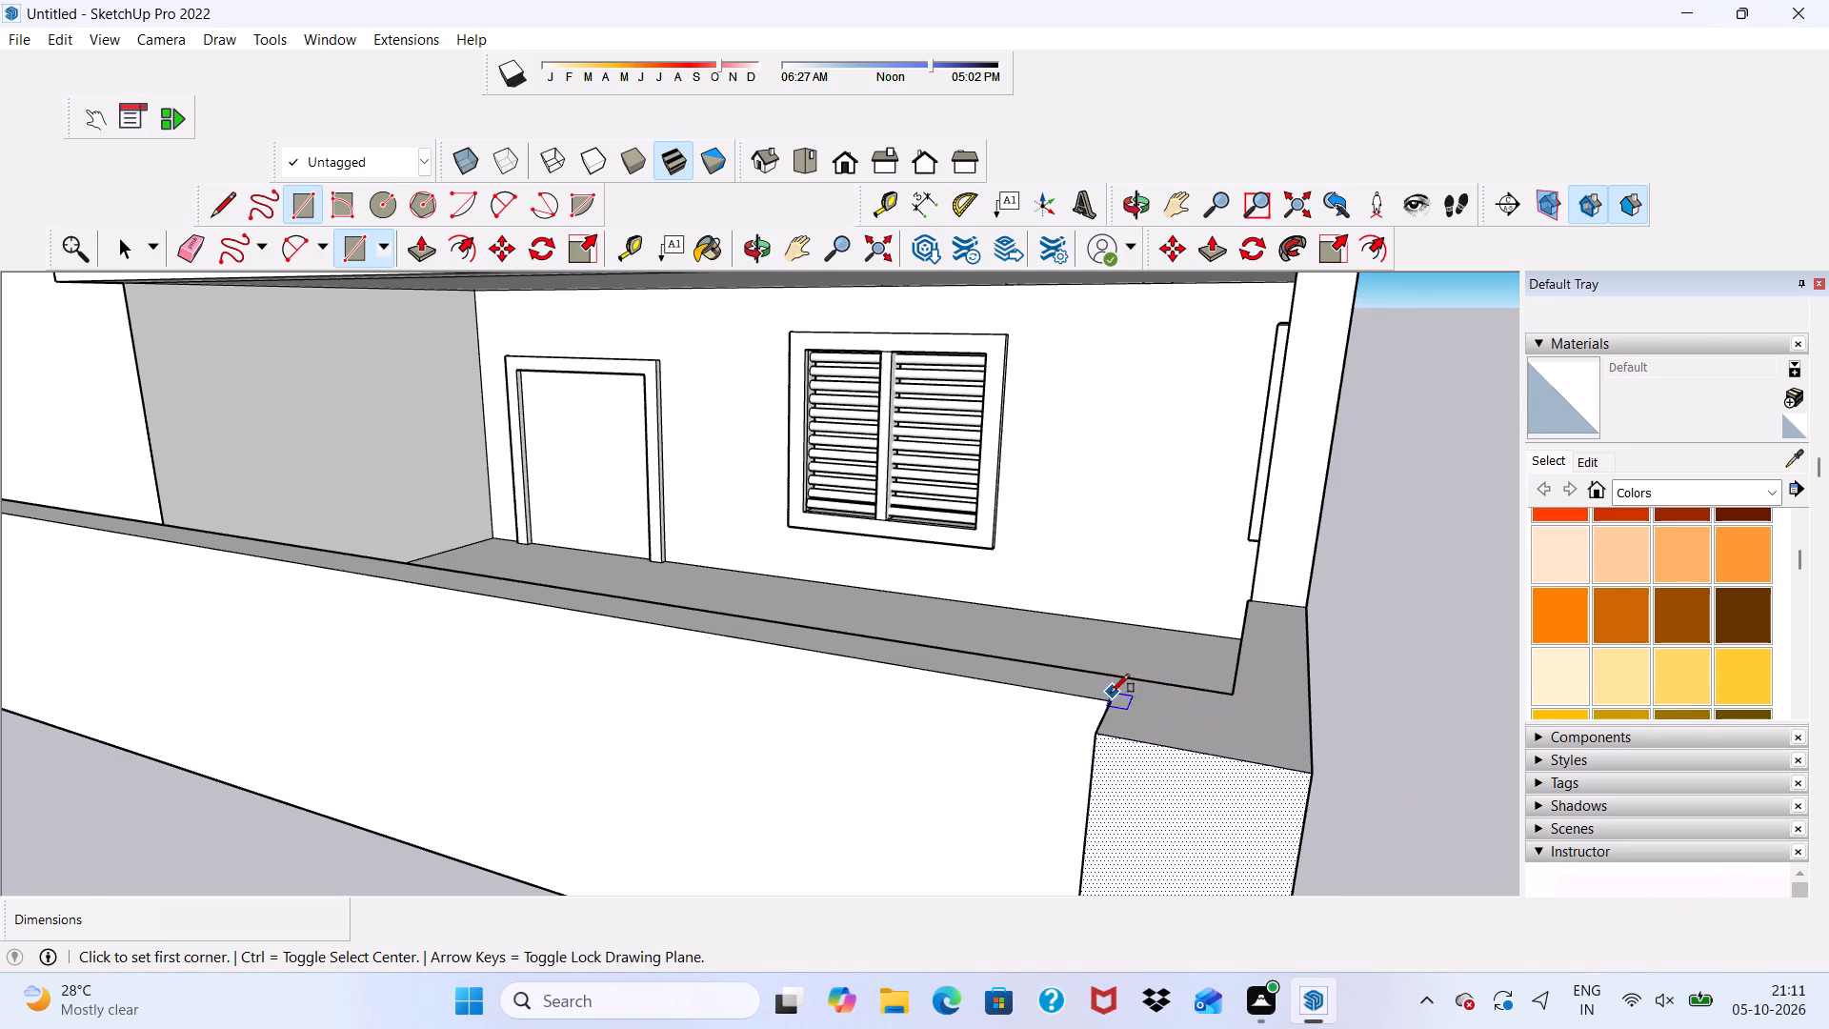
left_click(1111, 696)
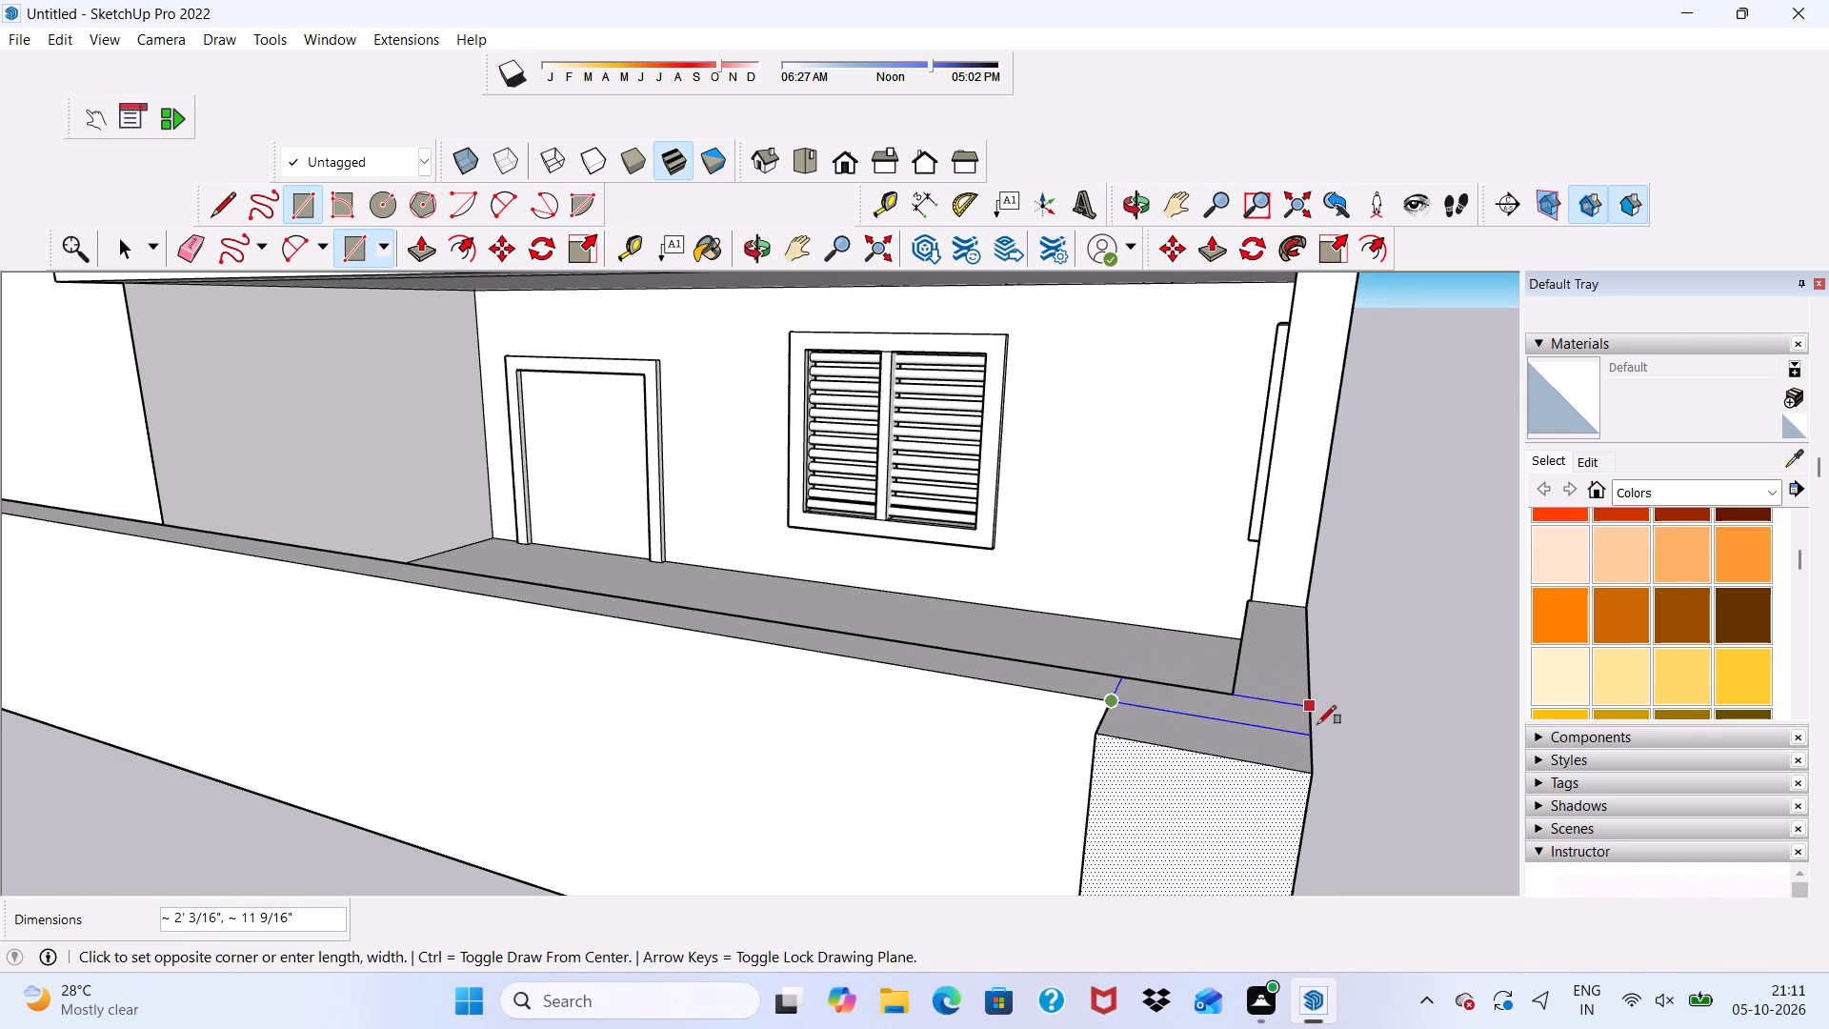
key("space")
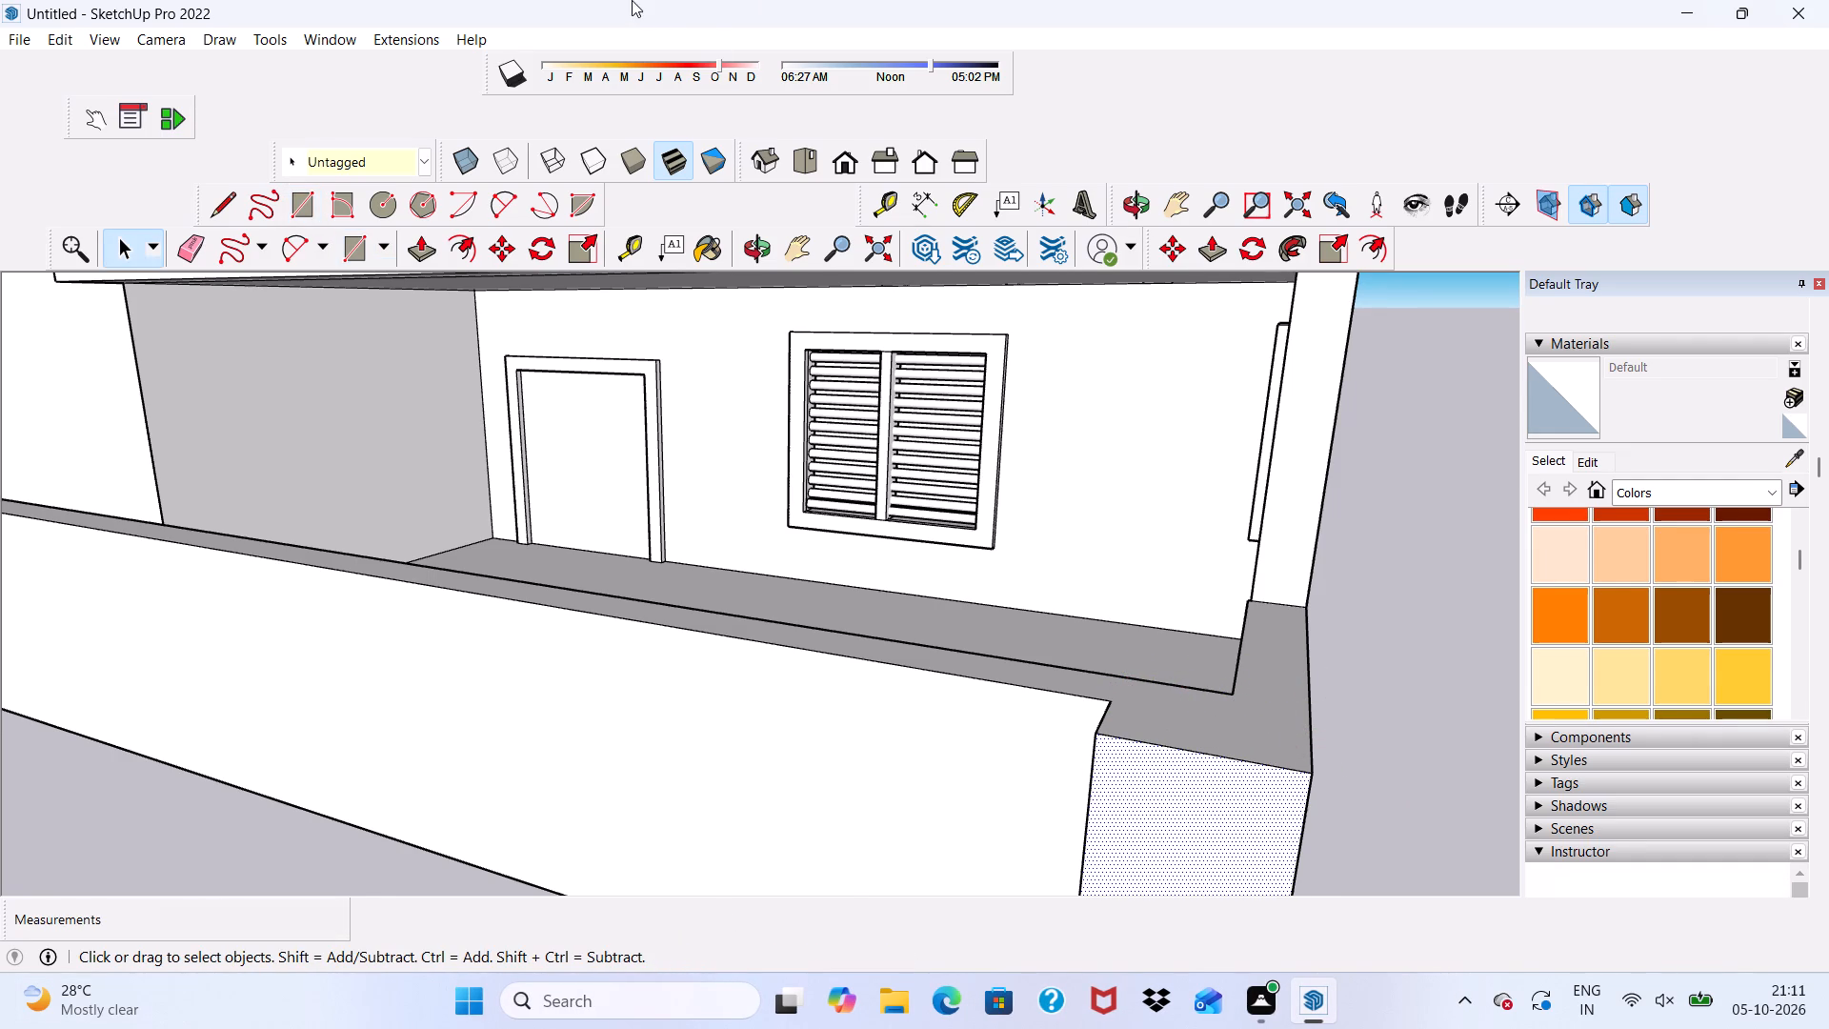
Draw a rectangle about 2' 3/16" by 1' 10 3/8" on top of the third pier, separating it from the front wall's top.
left_click(307, 214)
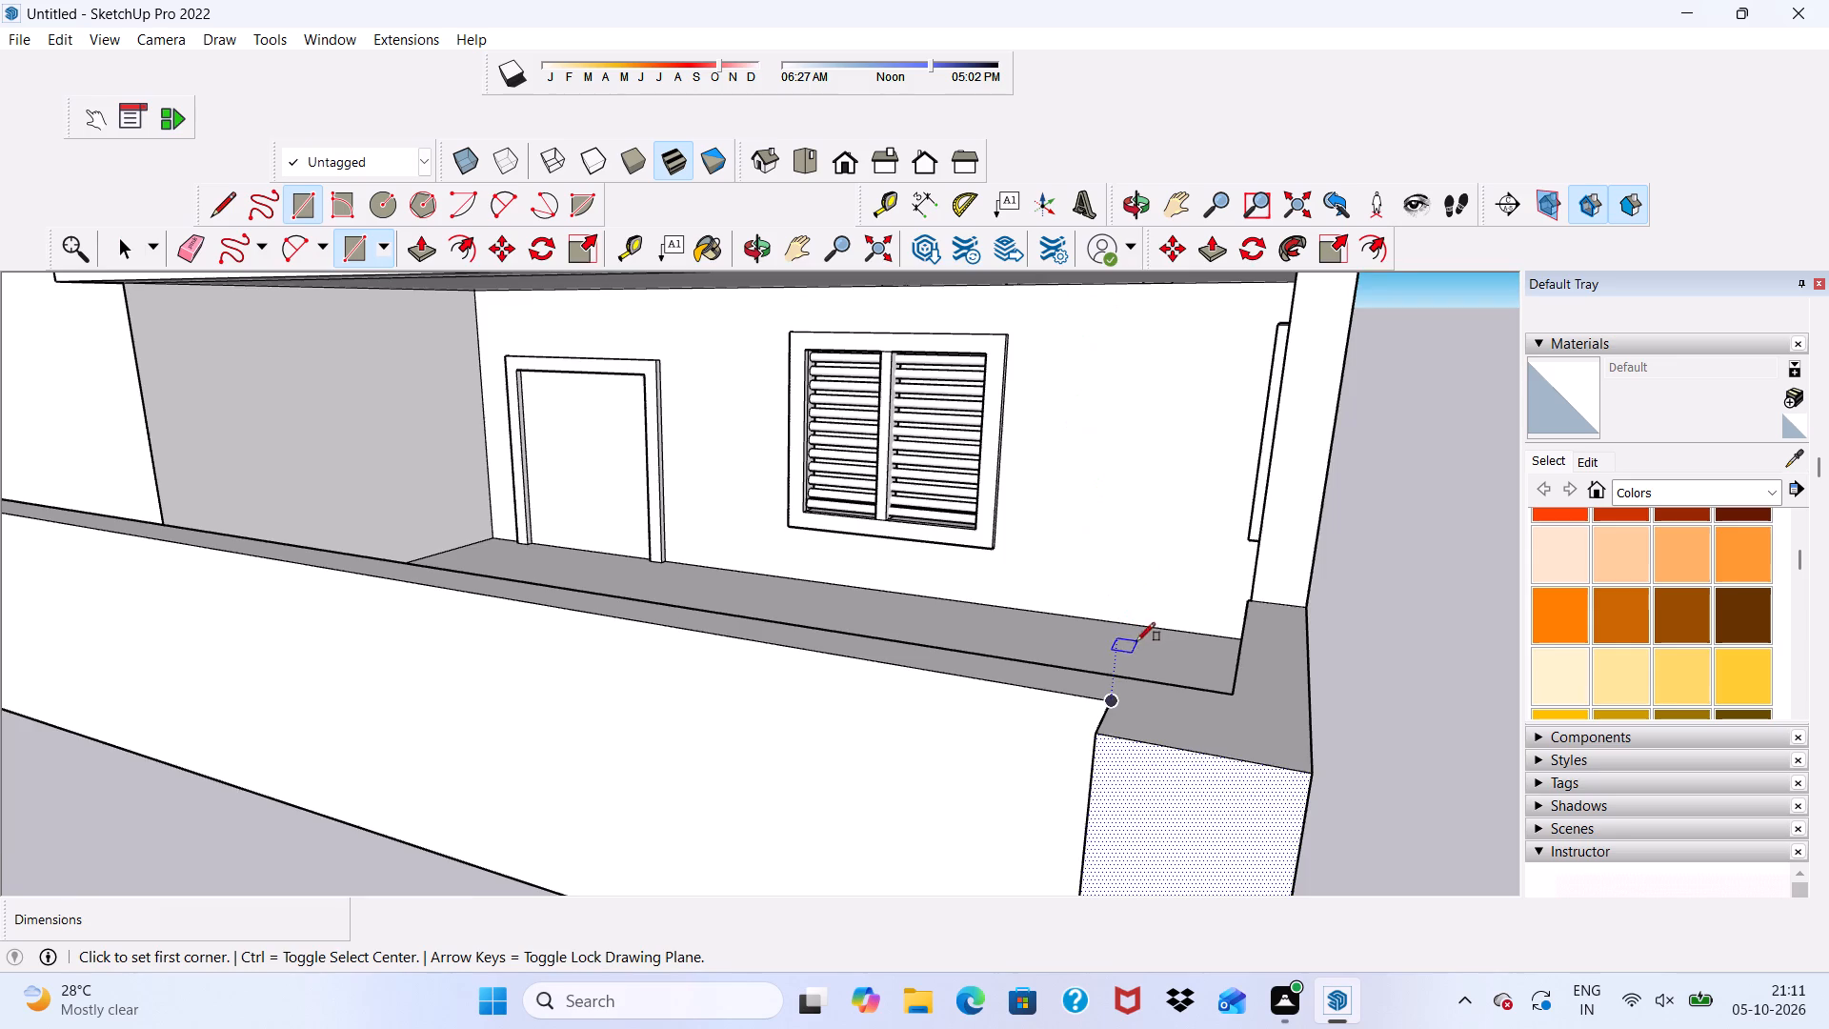
scroll(1146, 653, "up", 2)
scroll(1337, 652, "down", 4)
scroll(1483, 760, "up", 1)
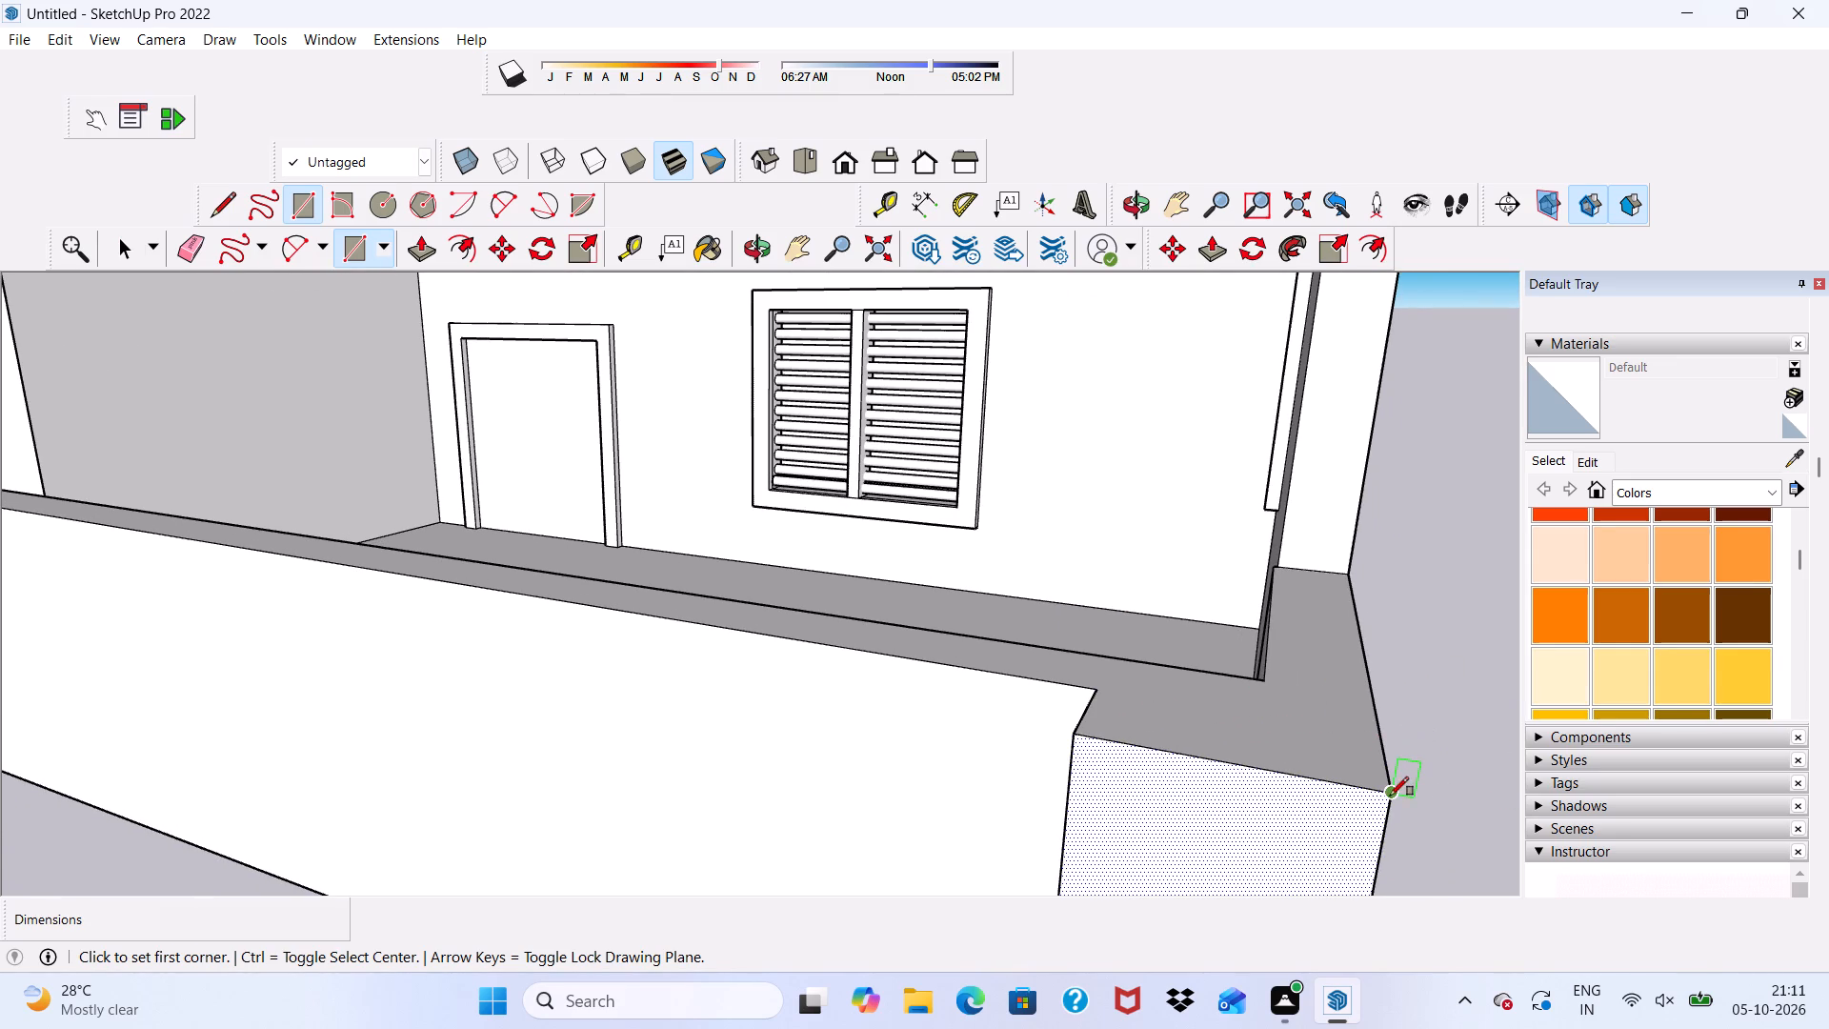
left_click(1388, 782)
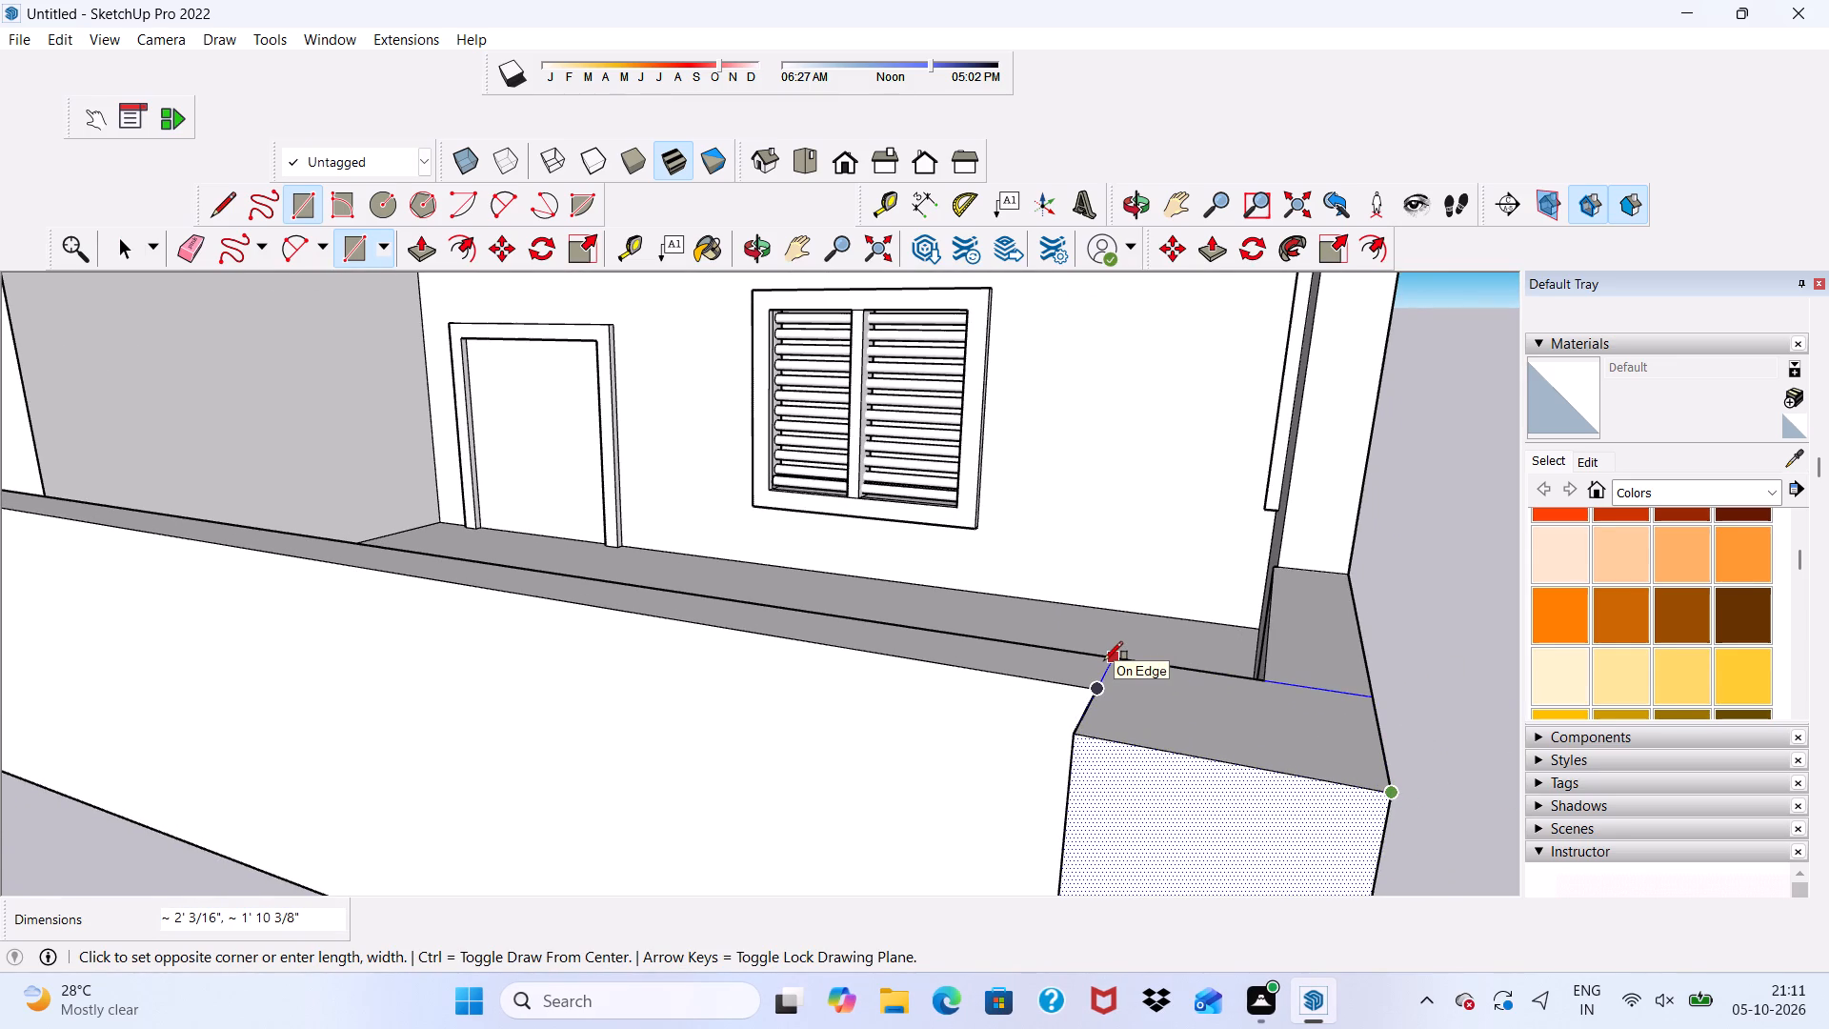
left_click(1102, 655)
key("space")
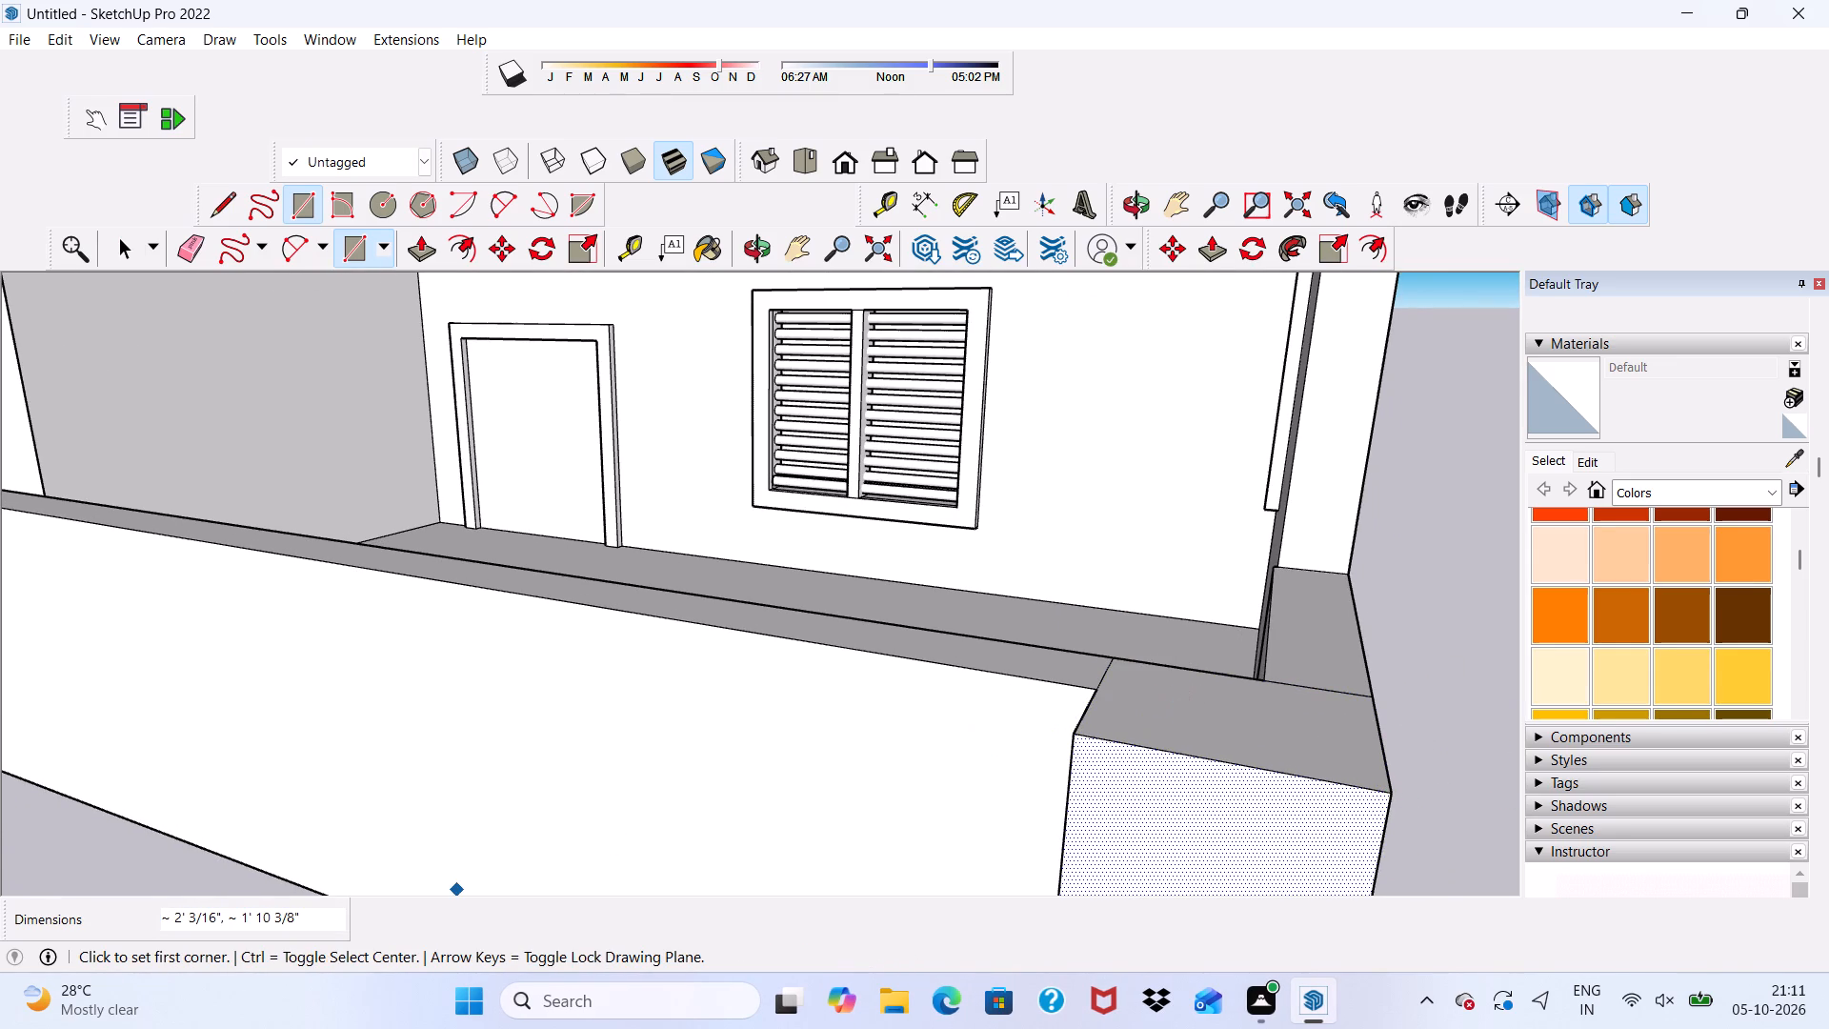
Push/Pull the third pier's top rectangle up 1' above the front wall.
scroll(1828, 40, "up", 4)
scroll(1486, 850, "down", 1)
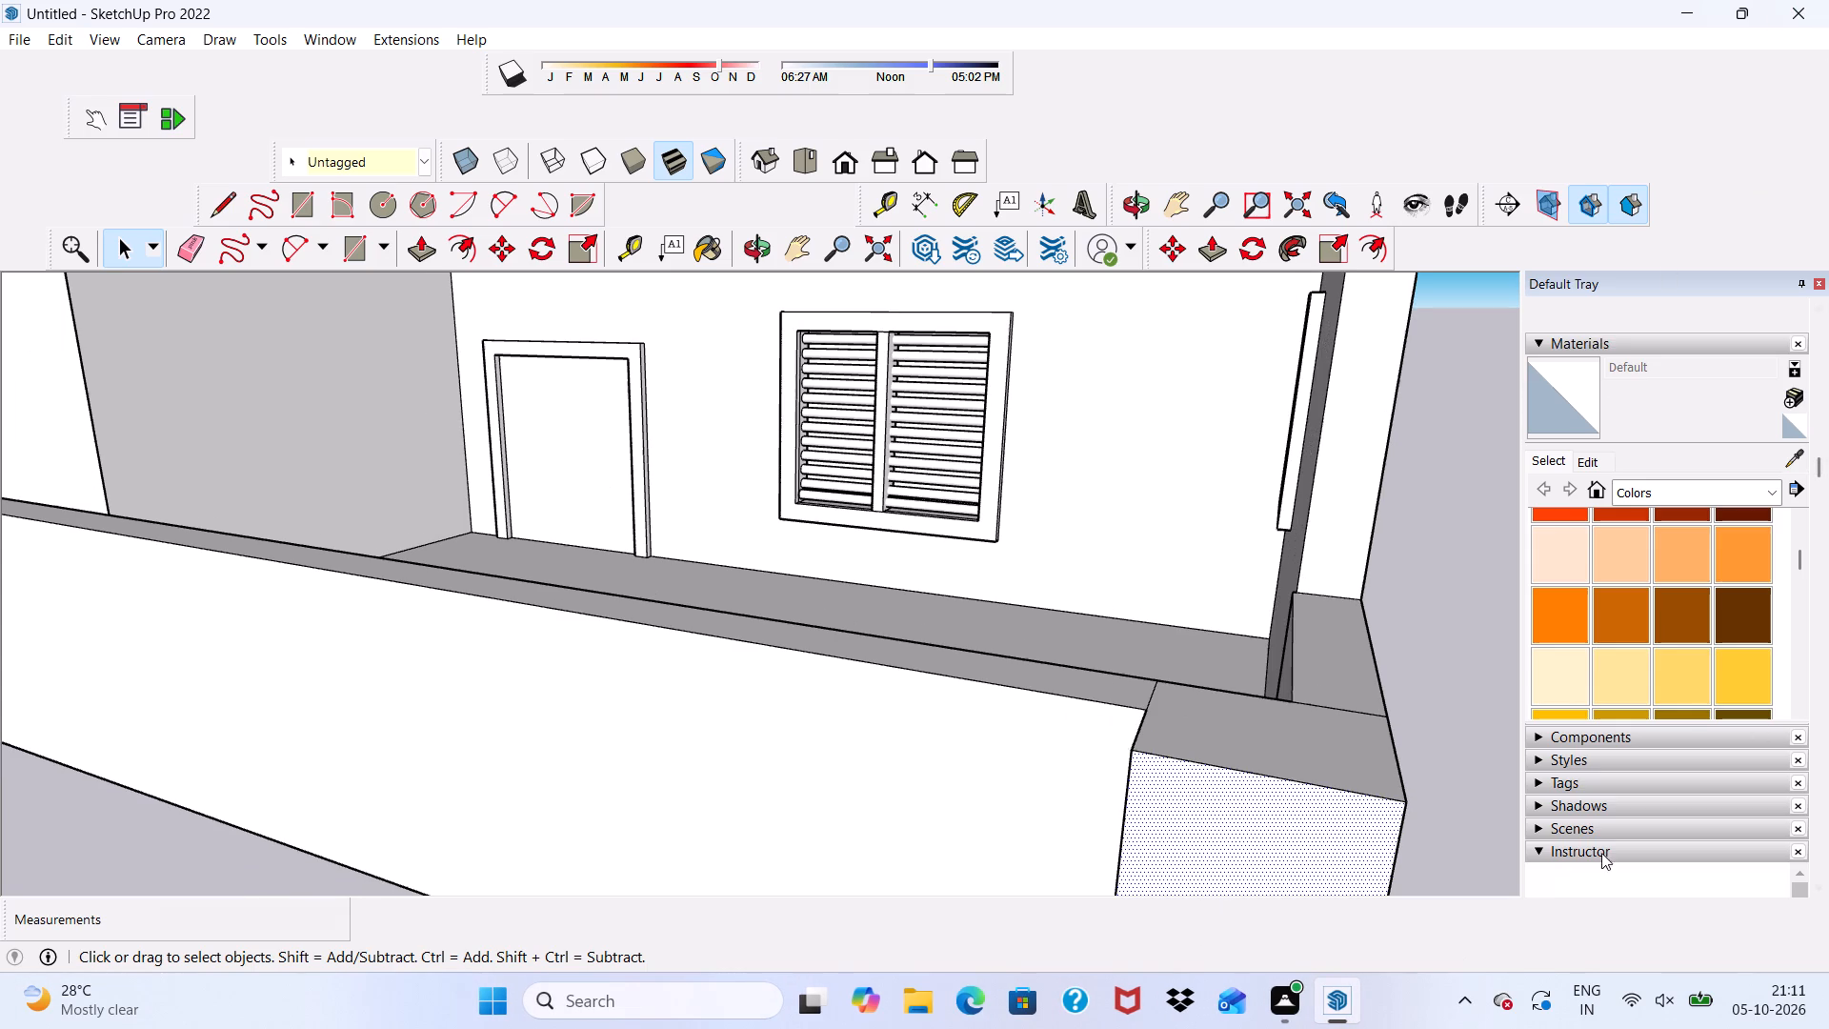
left_click(1224, 762)
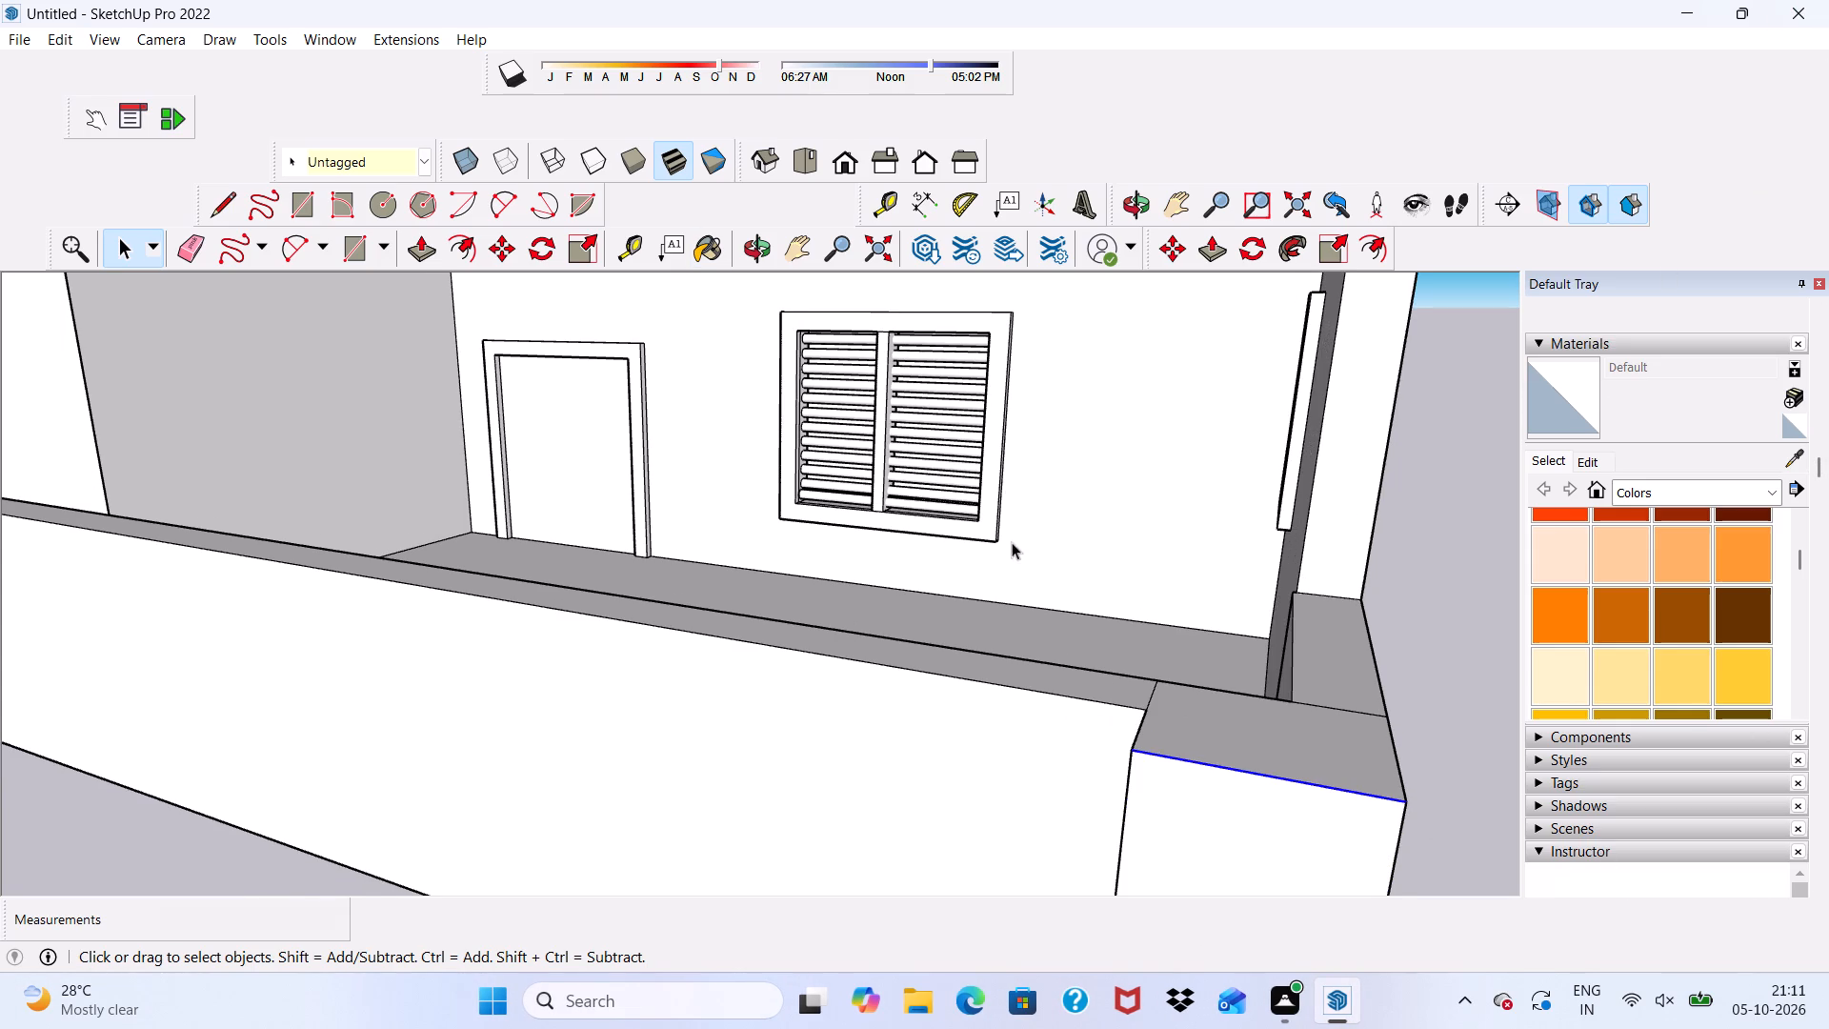
scroll(1370, 730, "up", 2)
left_click(1307, 745)
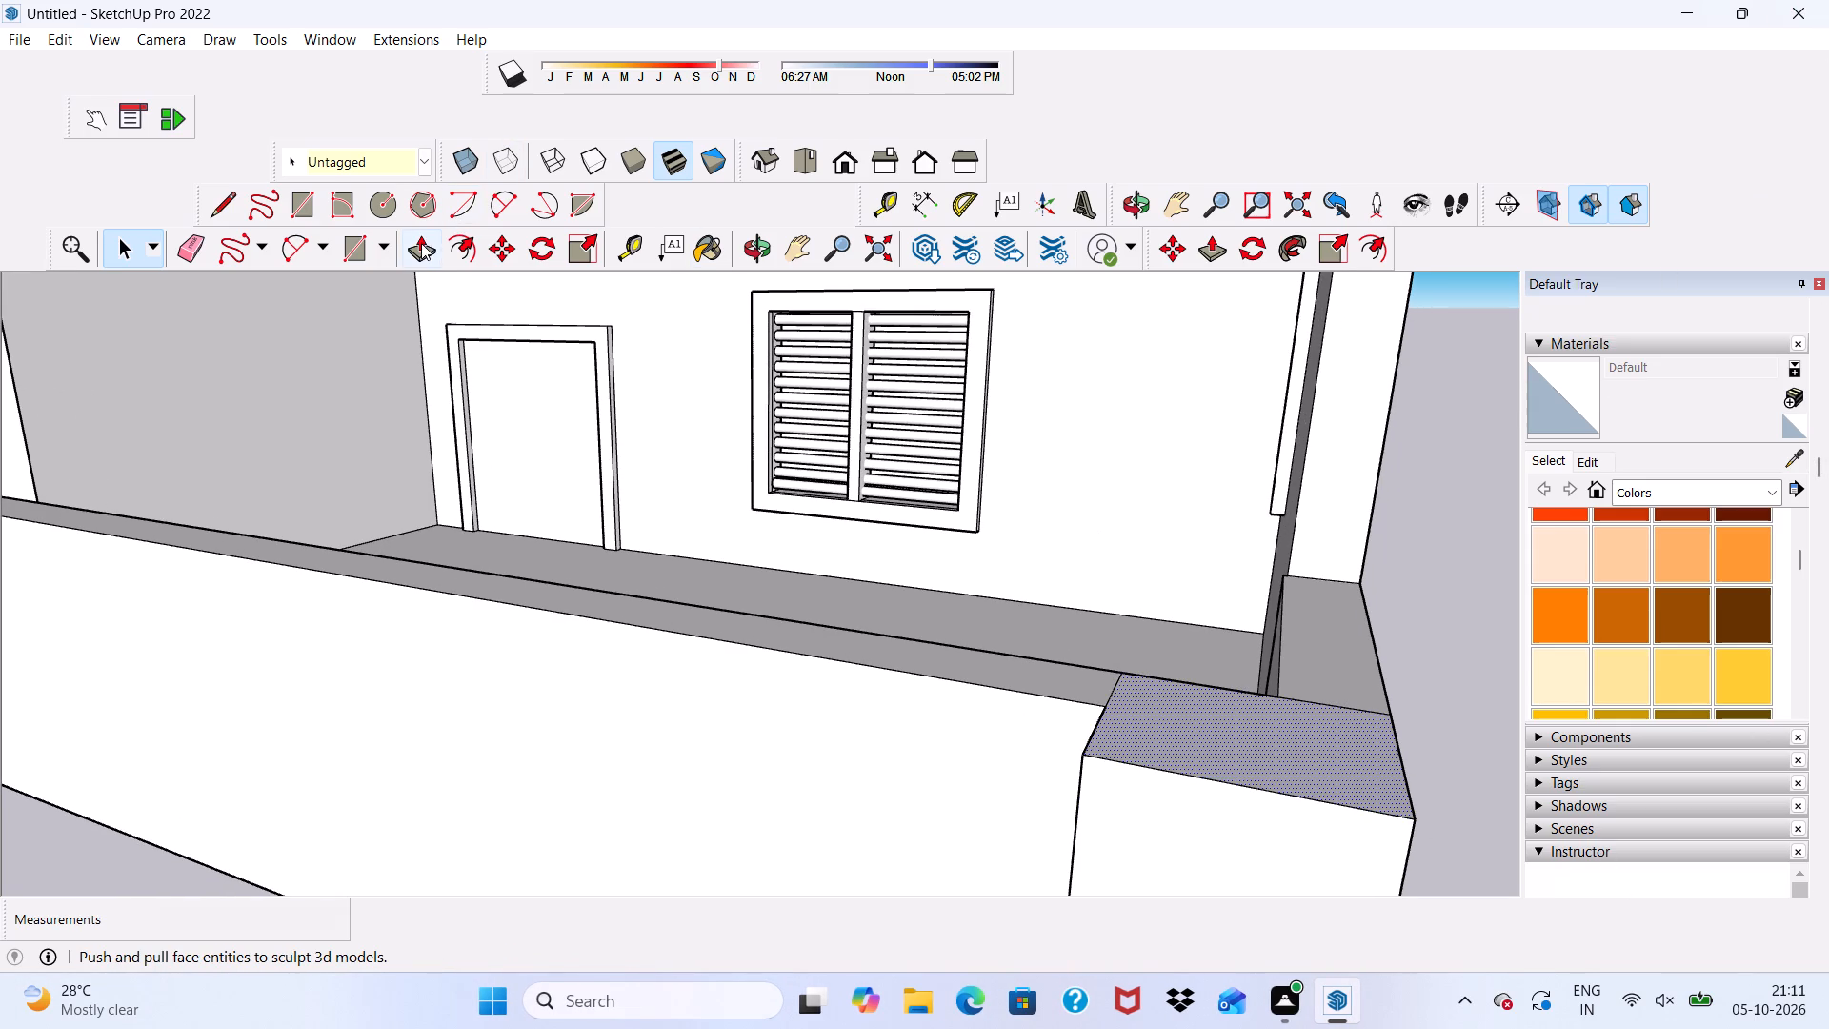
left_click(419, 249)
left_click(1179, 729)
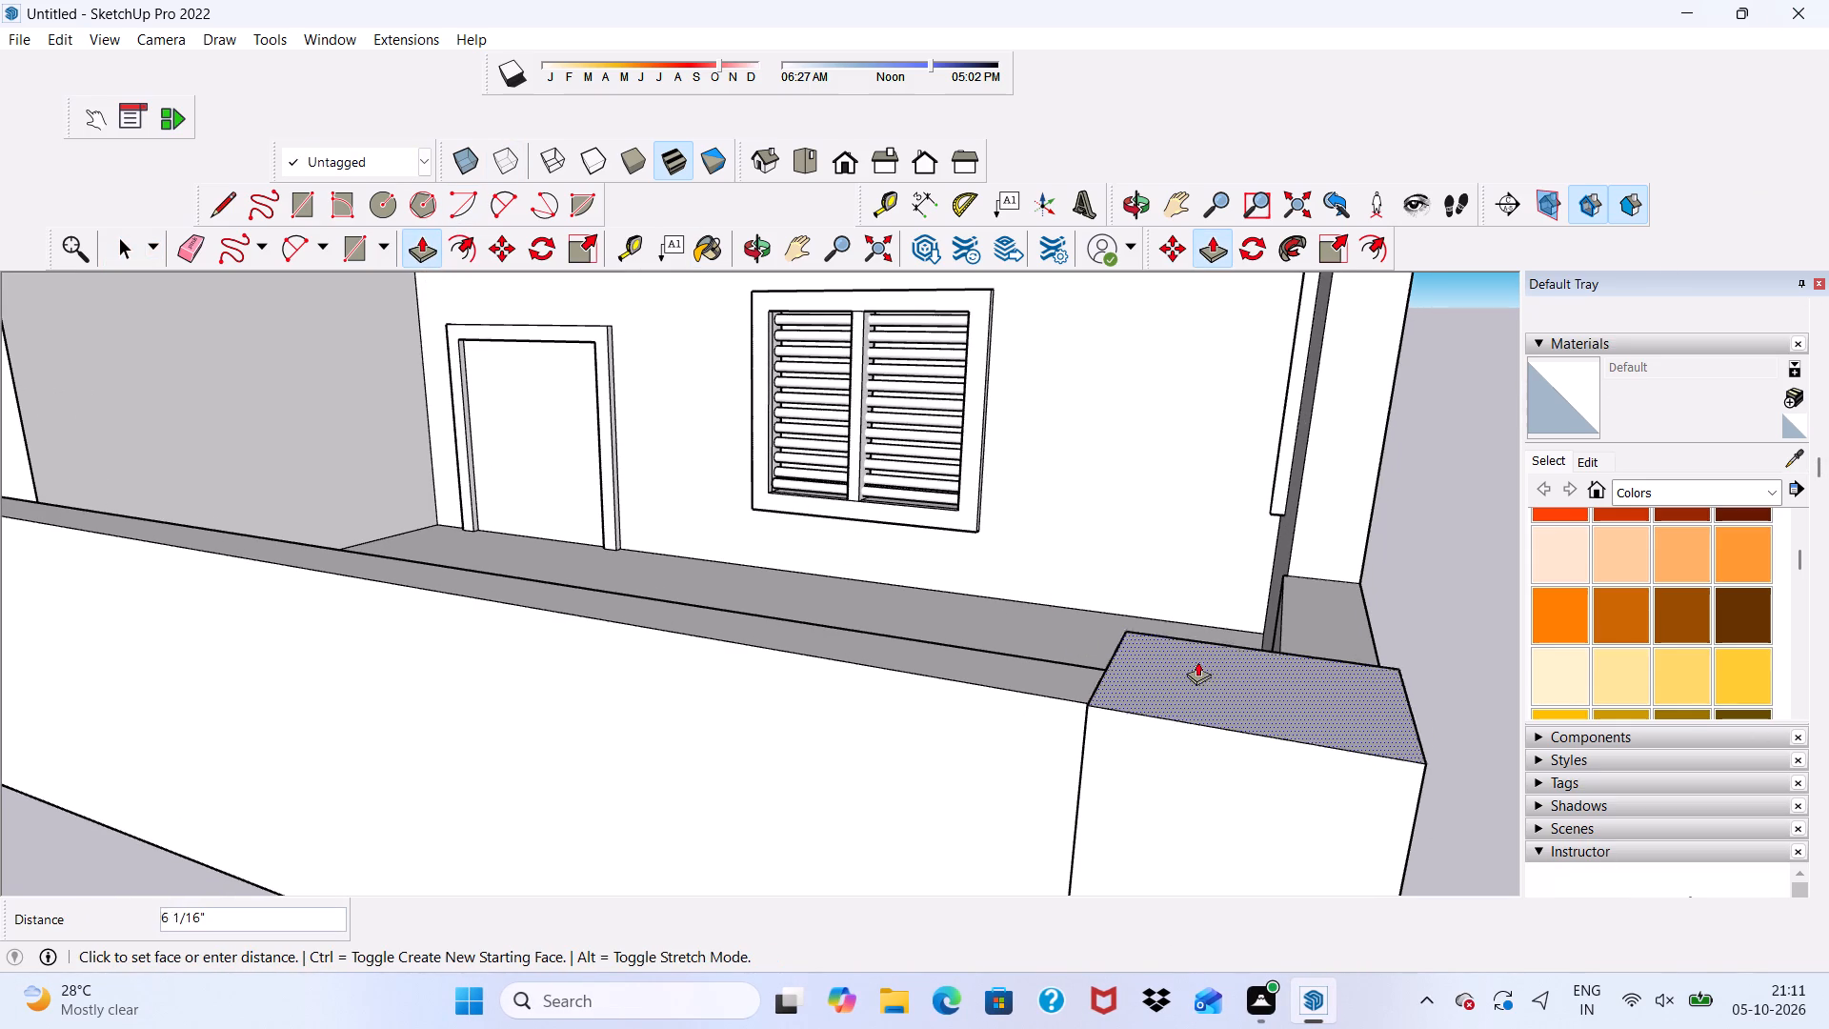
key("1")
key("apostrophe")
key("Return")
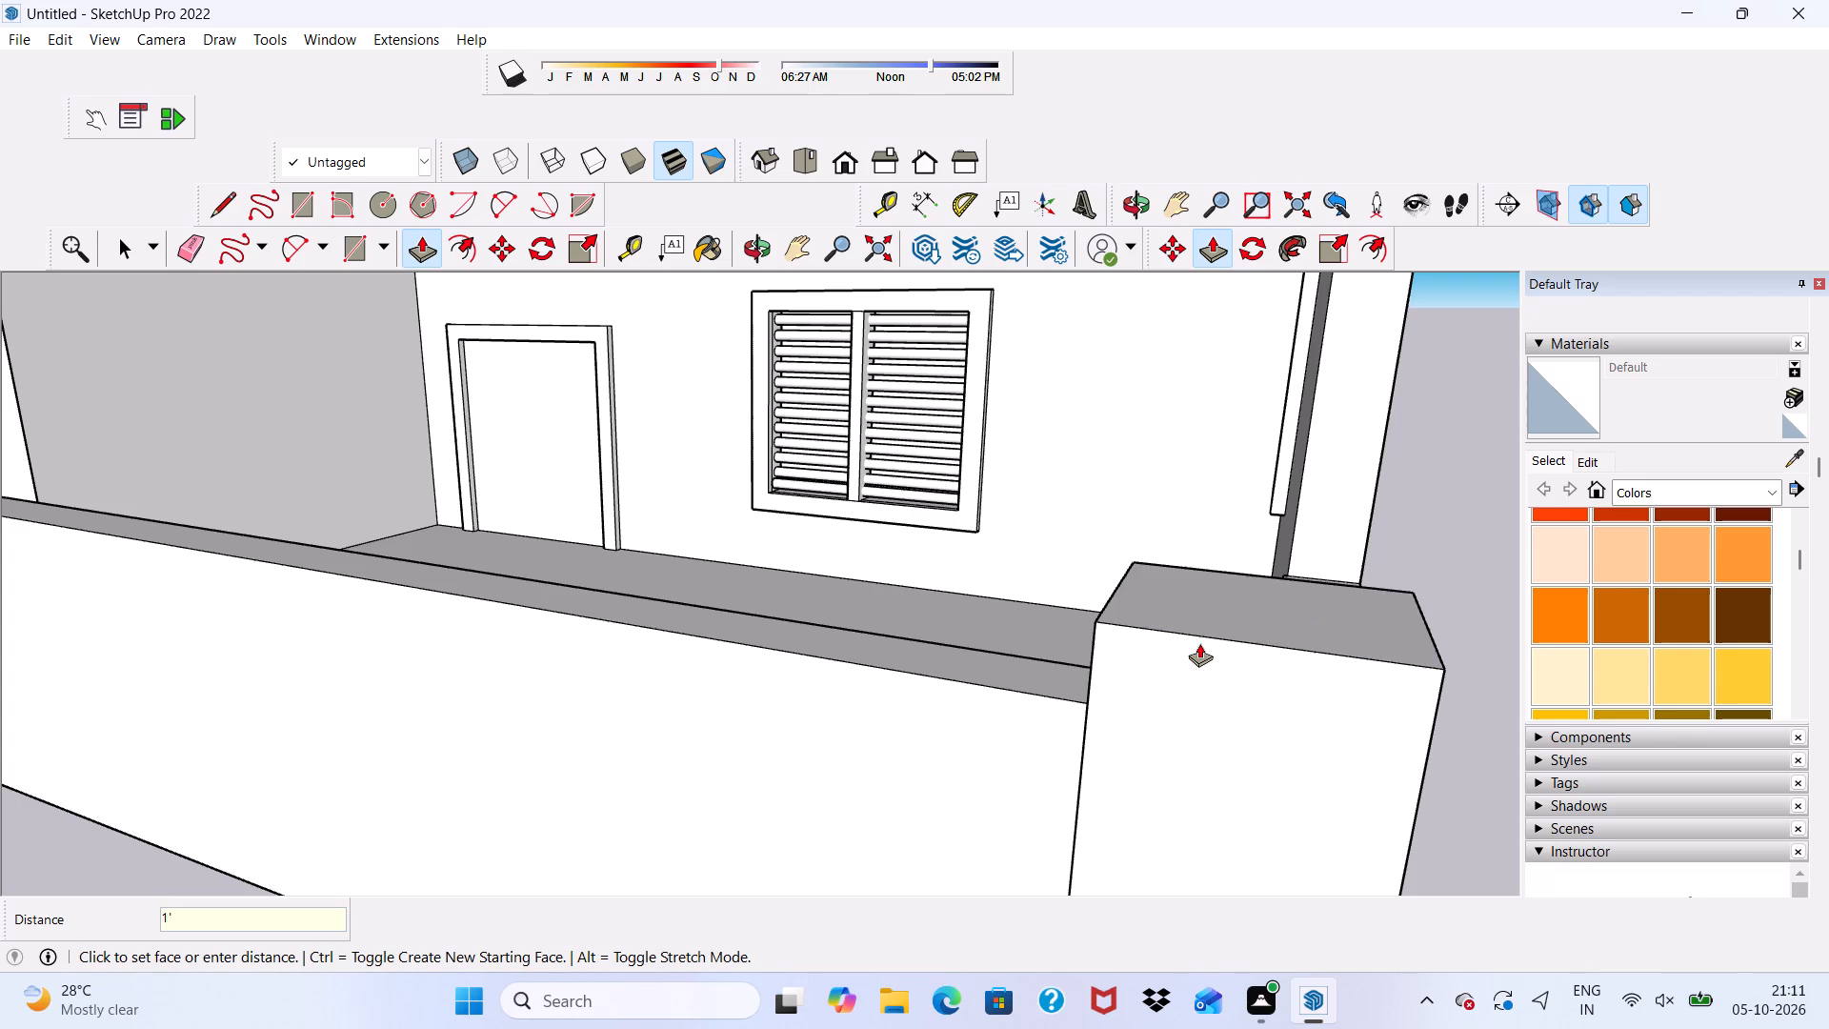
scroll(1023, 578, "down", 8)
middle_click_drag(1377, 578, 1484, 434)
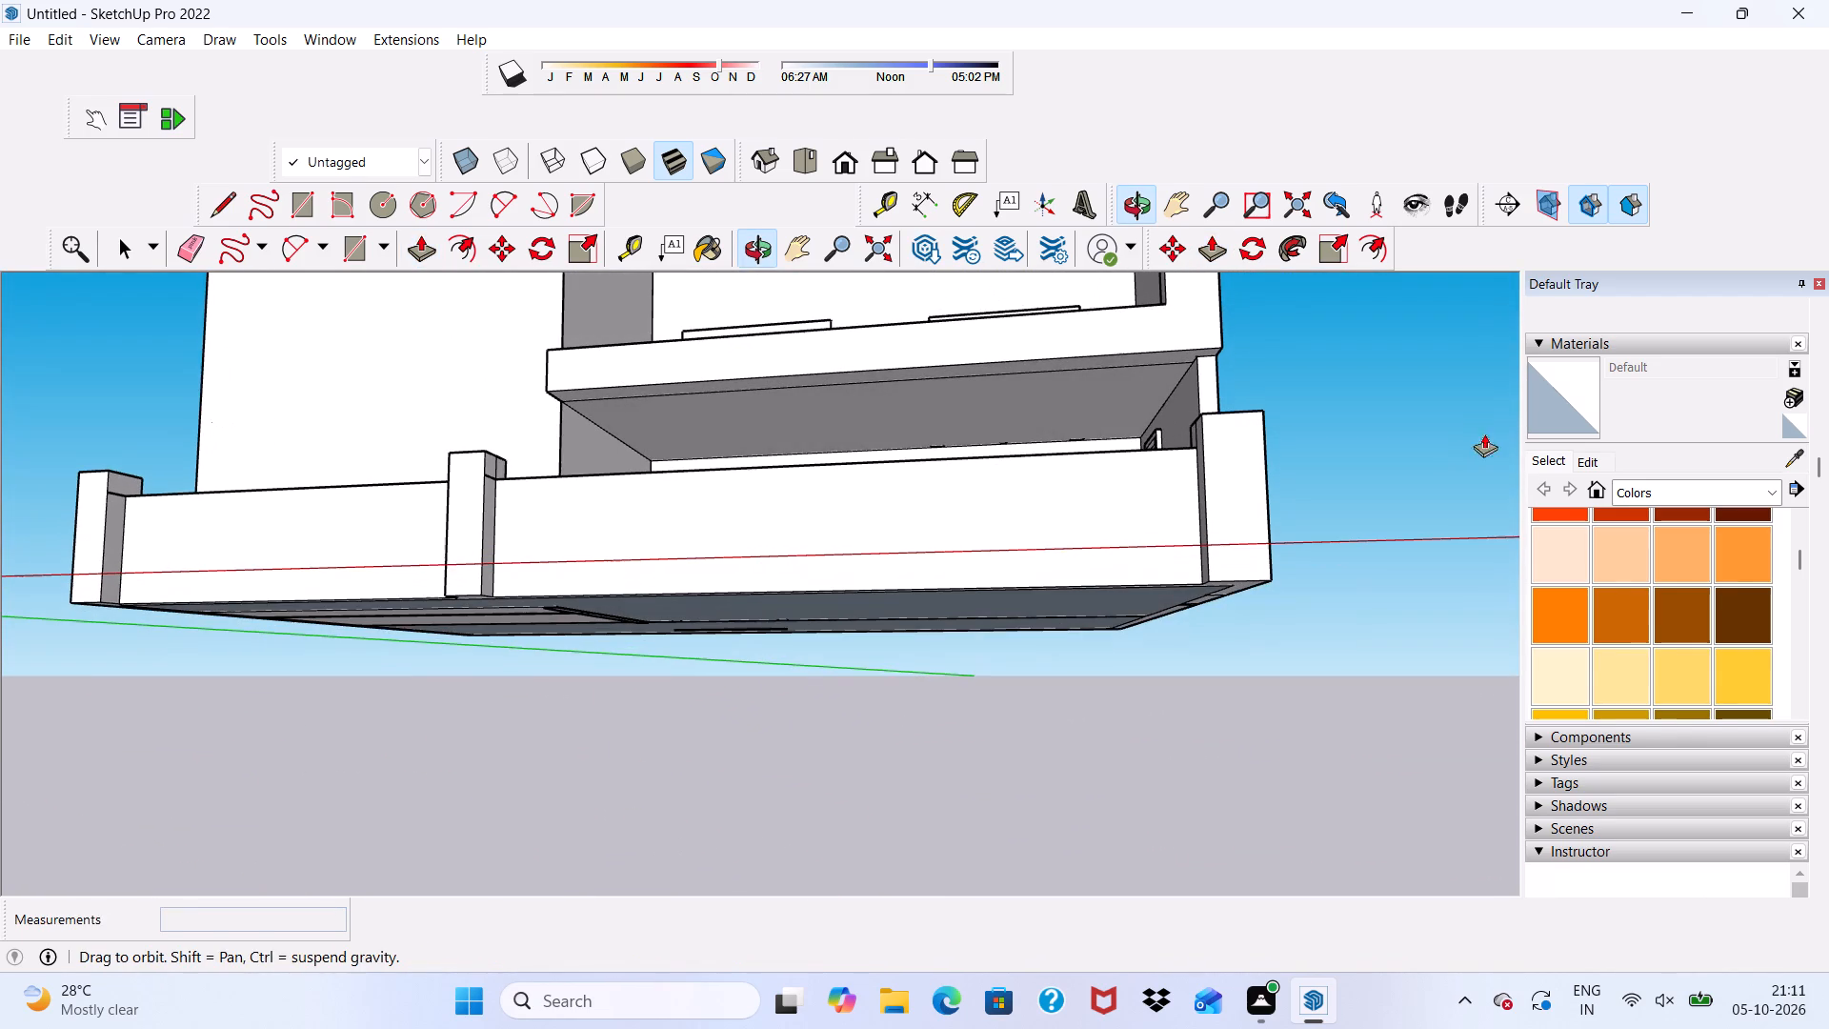
middle_click_drag(1484, 434, 1483, 434)
key("space")
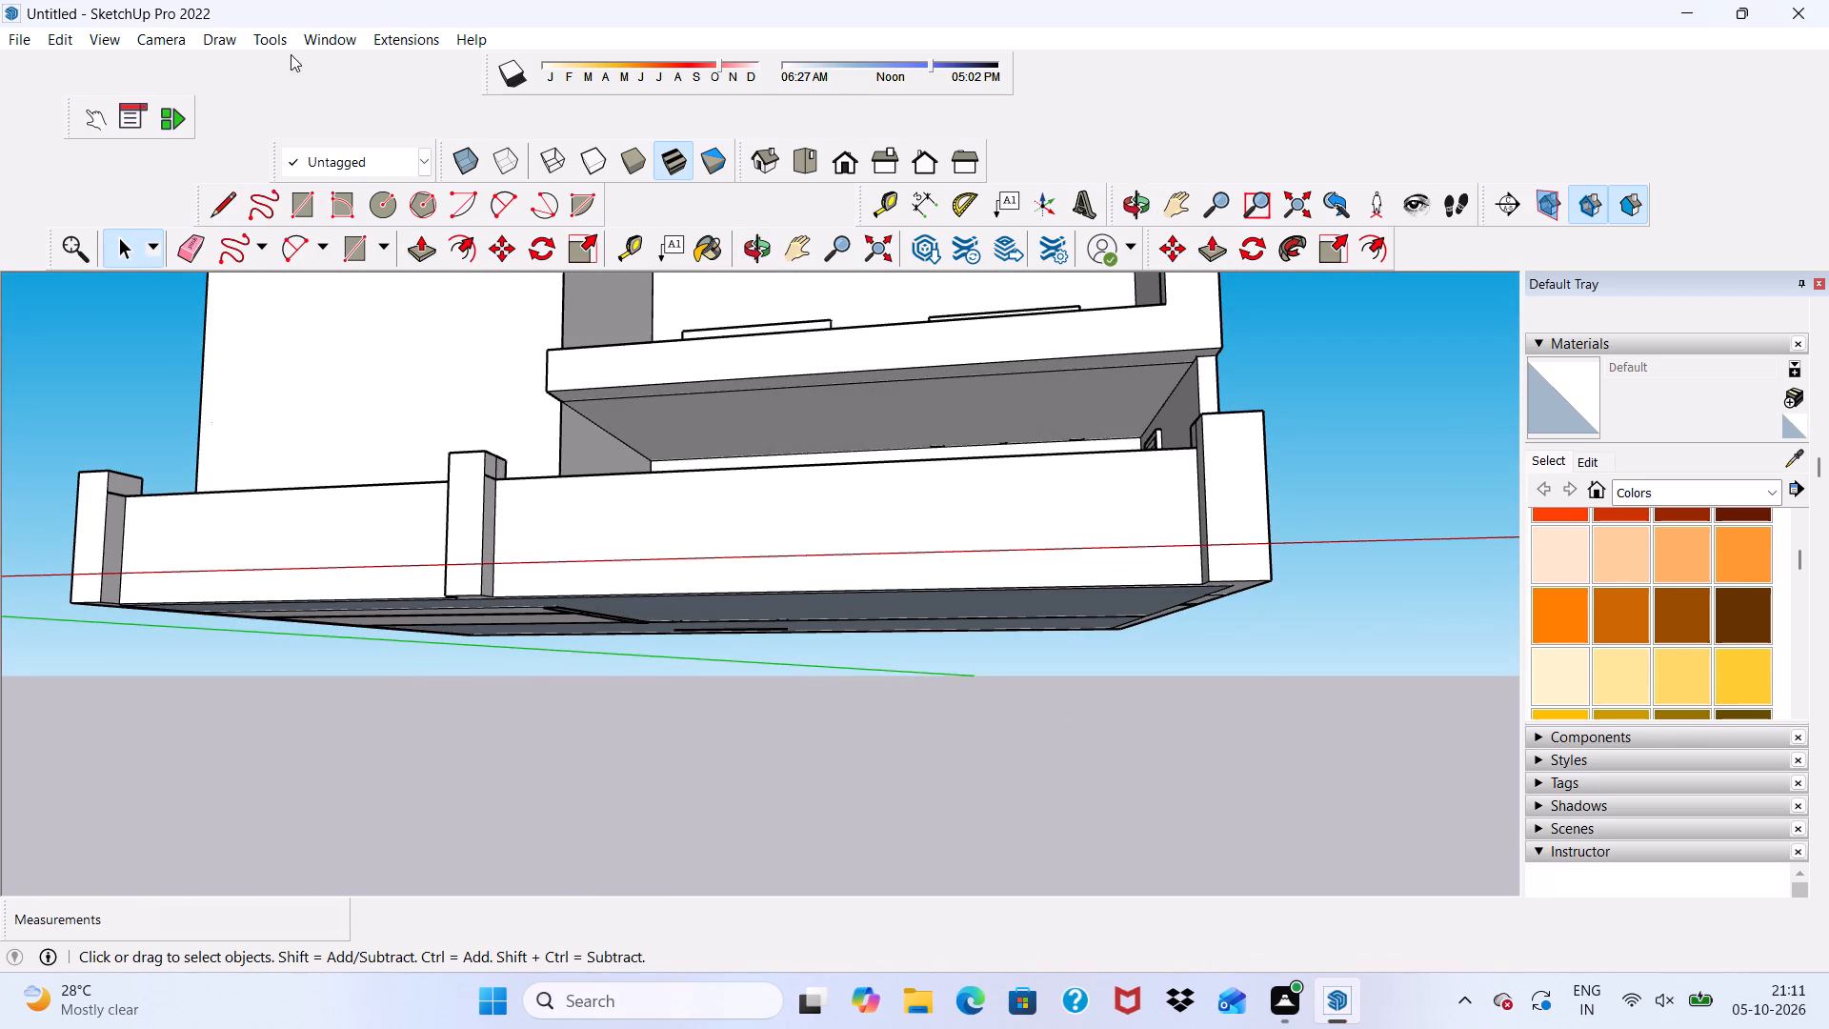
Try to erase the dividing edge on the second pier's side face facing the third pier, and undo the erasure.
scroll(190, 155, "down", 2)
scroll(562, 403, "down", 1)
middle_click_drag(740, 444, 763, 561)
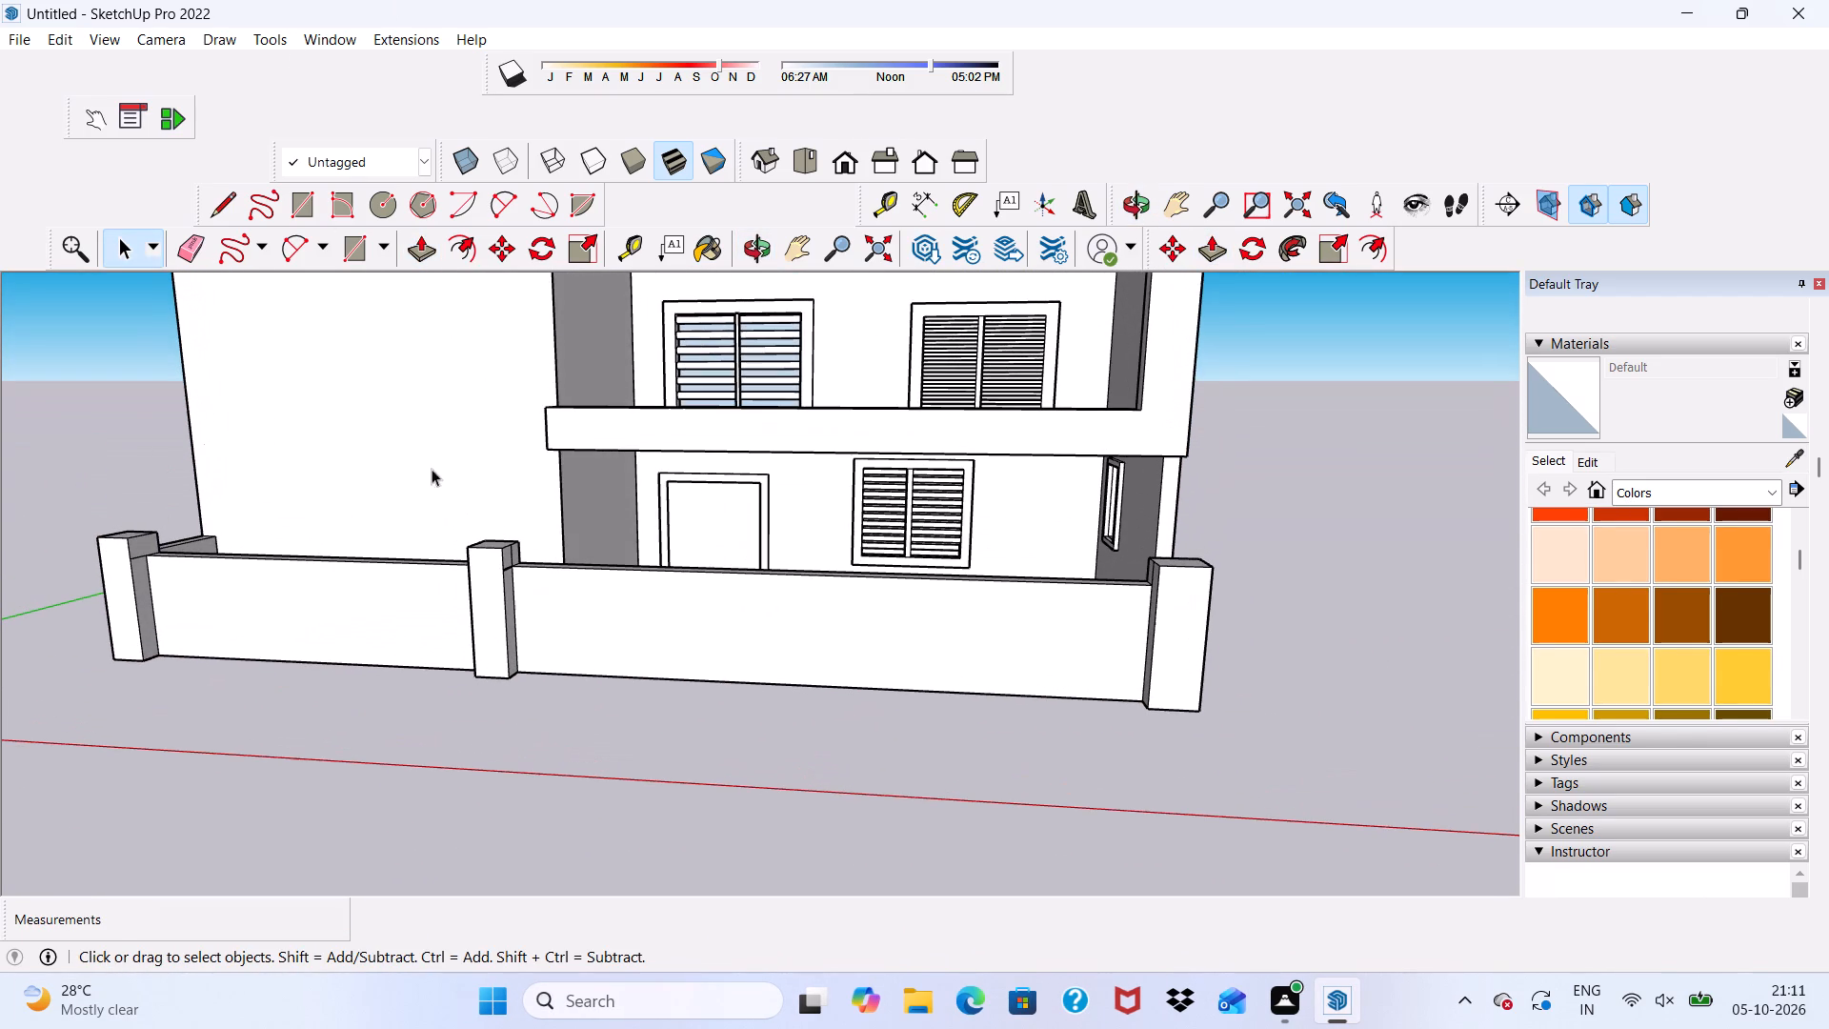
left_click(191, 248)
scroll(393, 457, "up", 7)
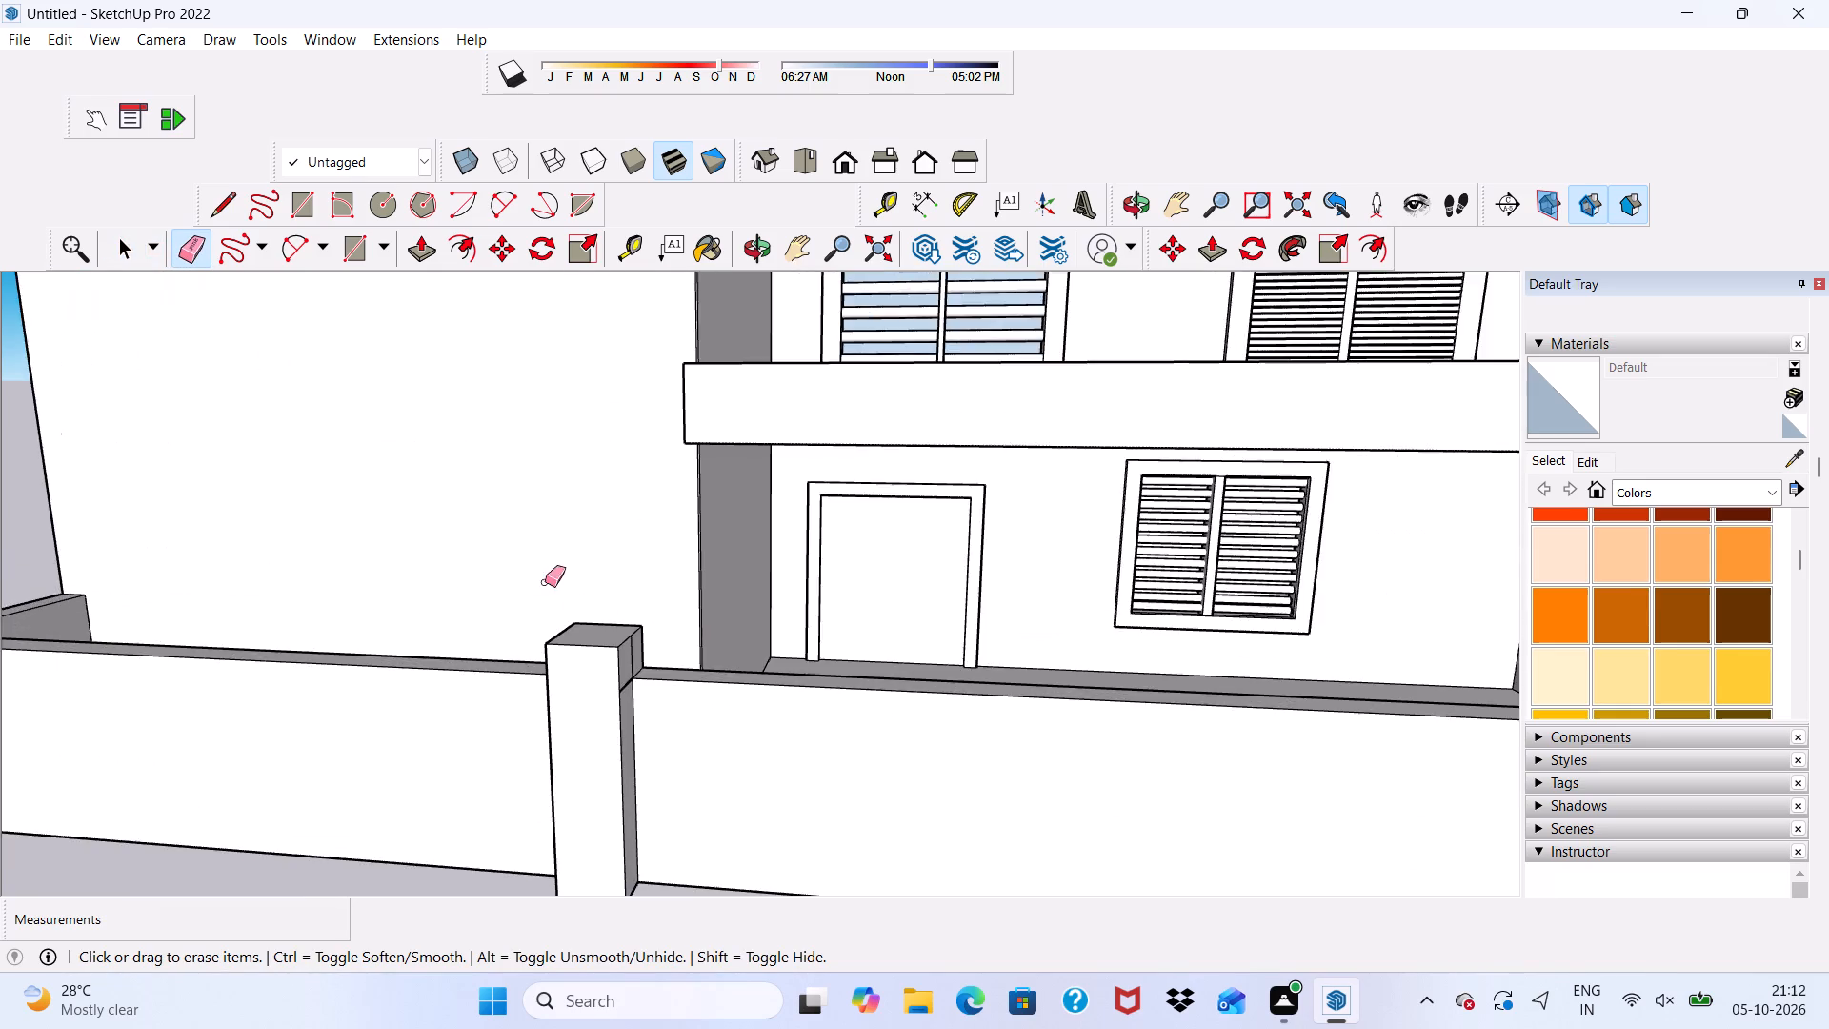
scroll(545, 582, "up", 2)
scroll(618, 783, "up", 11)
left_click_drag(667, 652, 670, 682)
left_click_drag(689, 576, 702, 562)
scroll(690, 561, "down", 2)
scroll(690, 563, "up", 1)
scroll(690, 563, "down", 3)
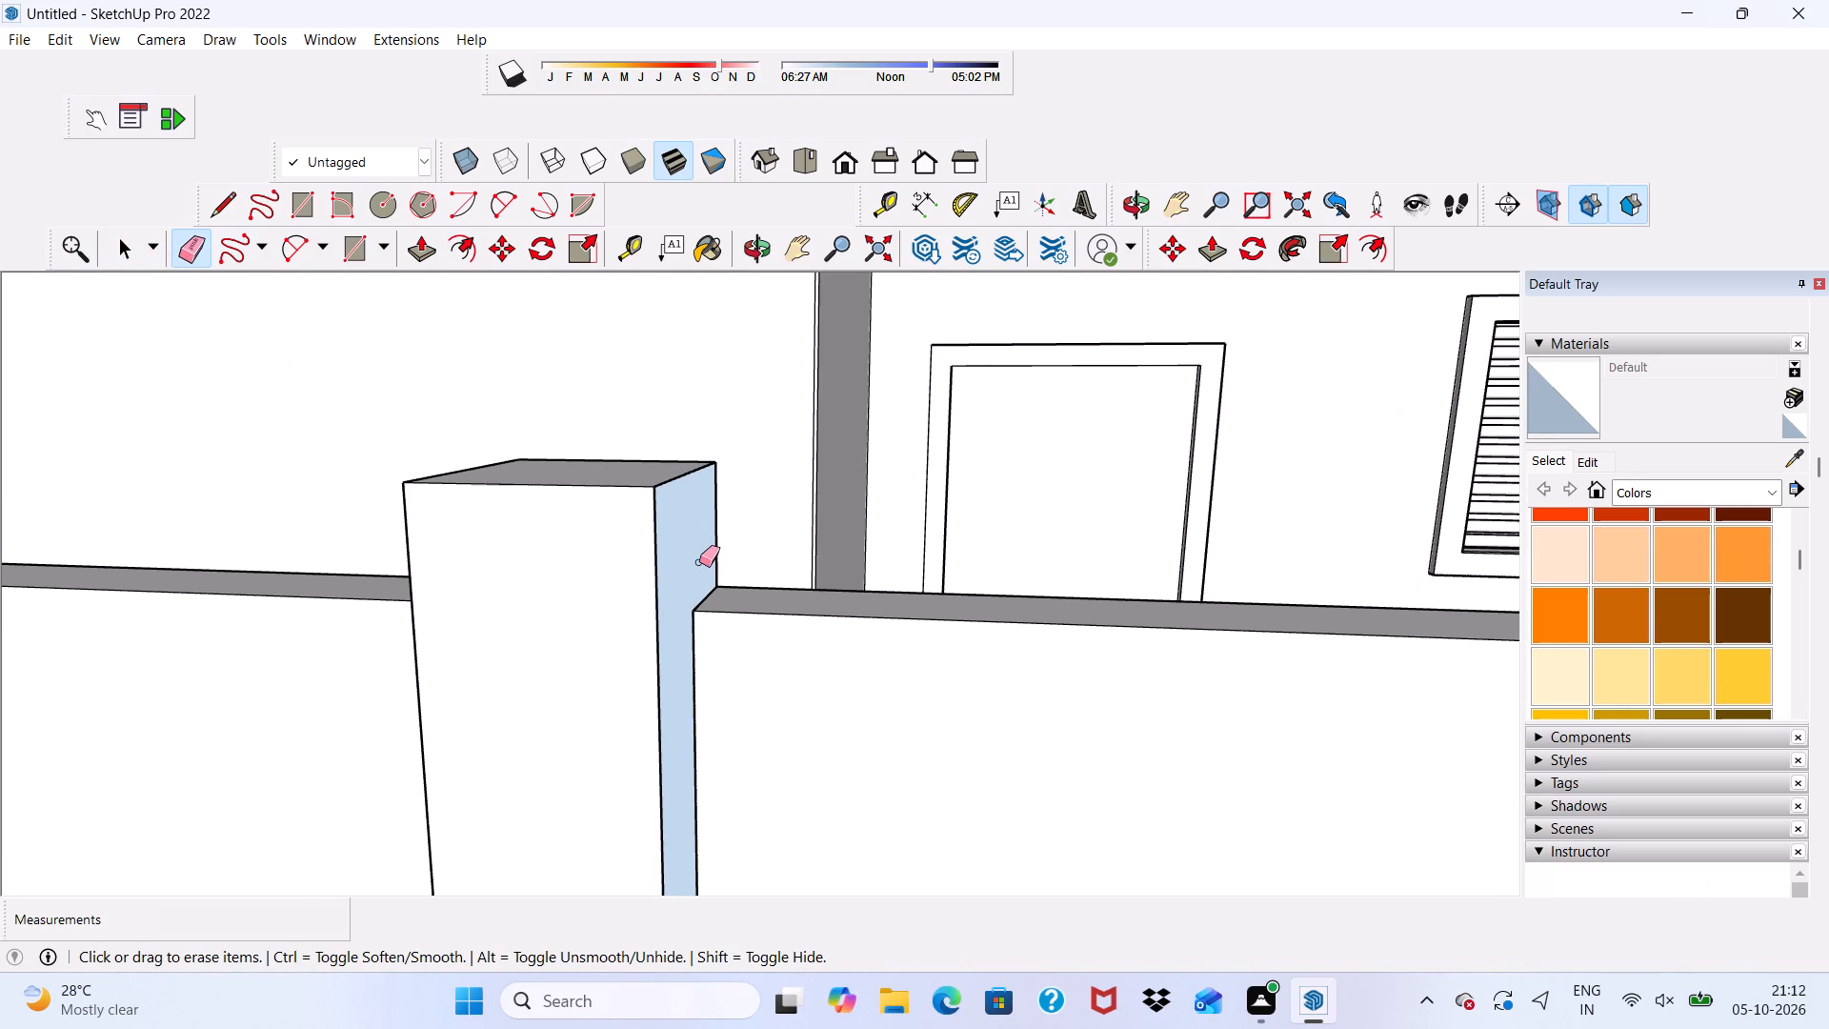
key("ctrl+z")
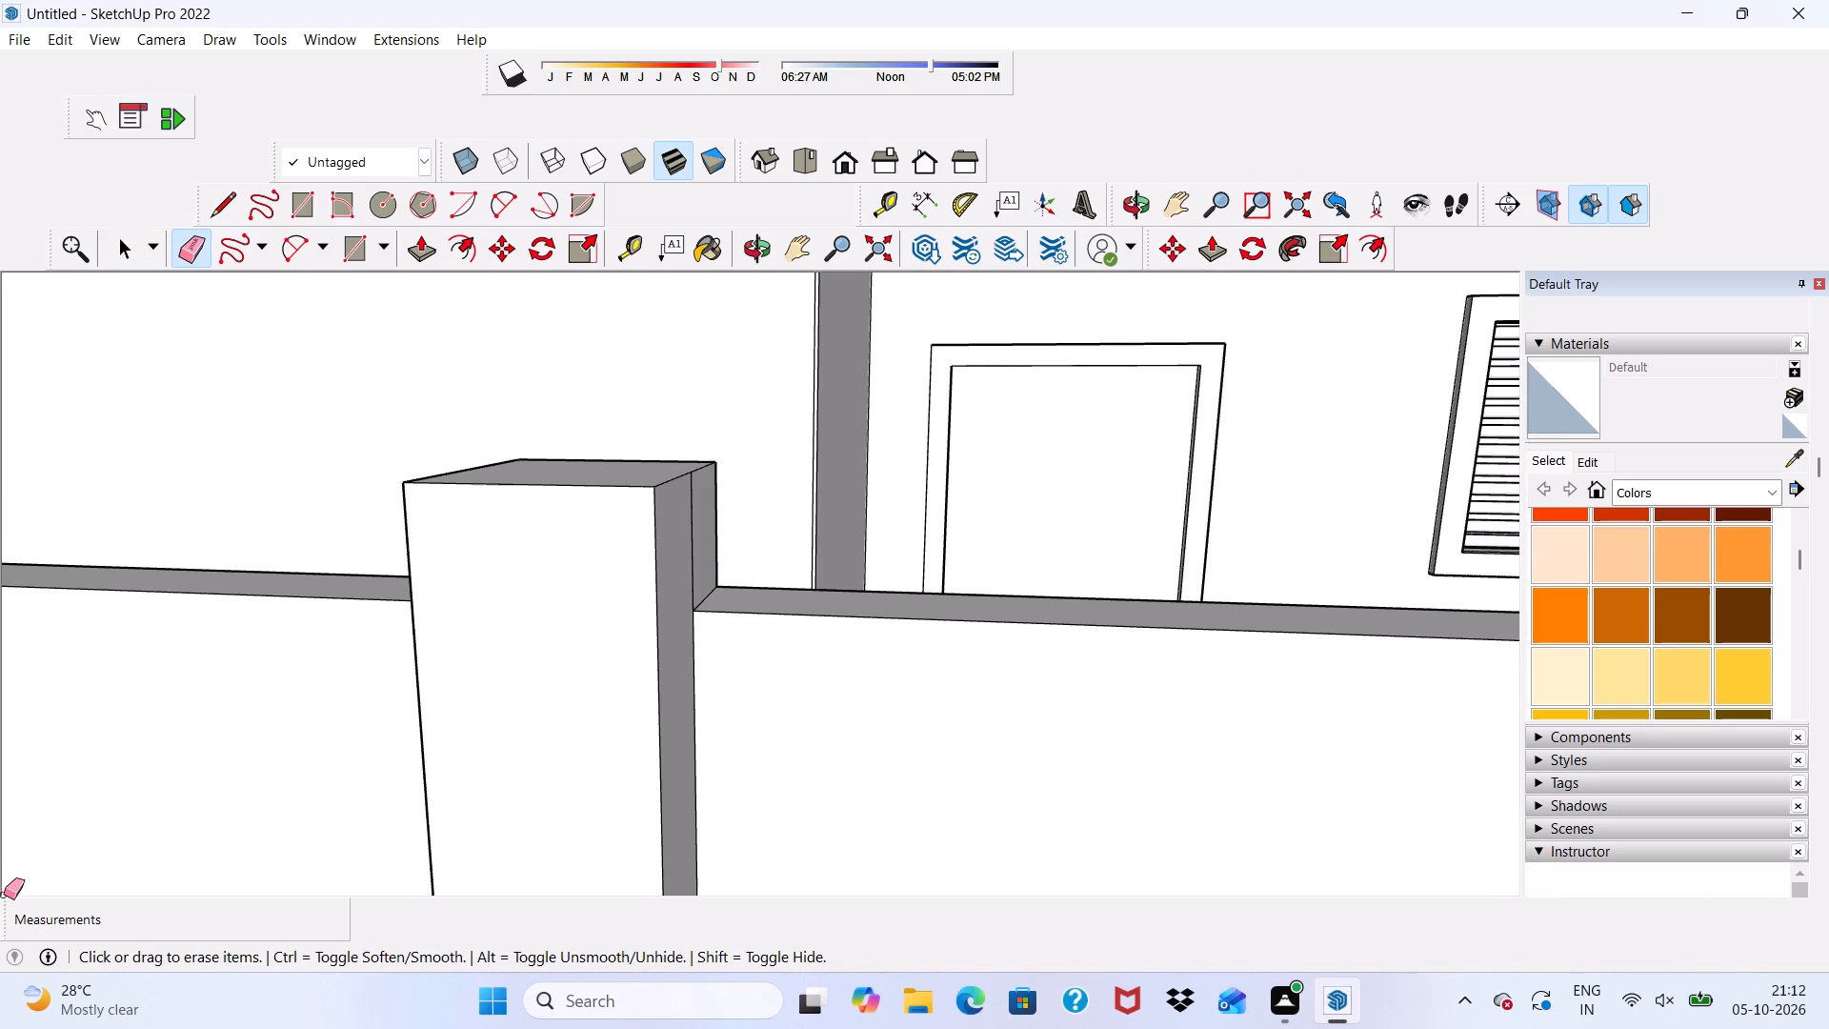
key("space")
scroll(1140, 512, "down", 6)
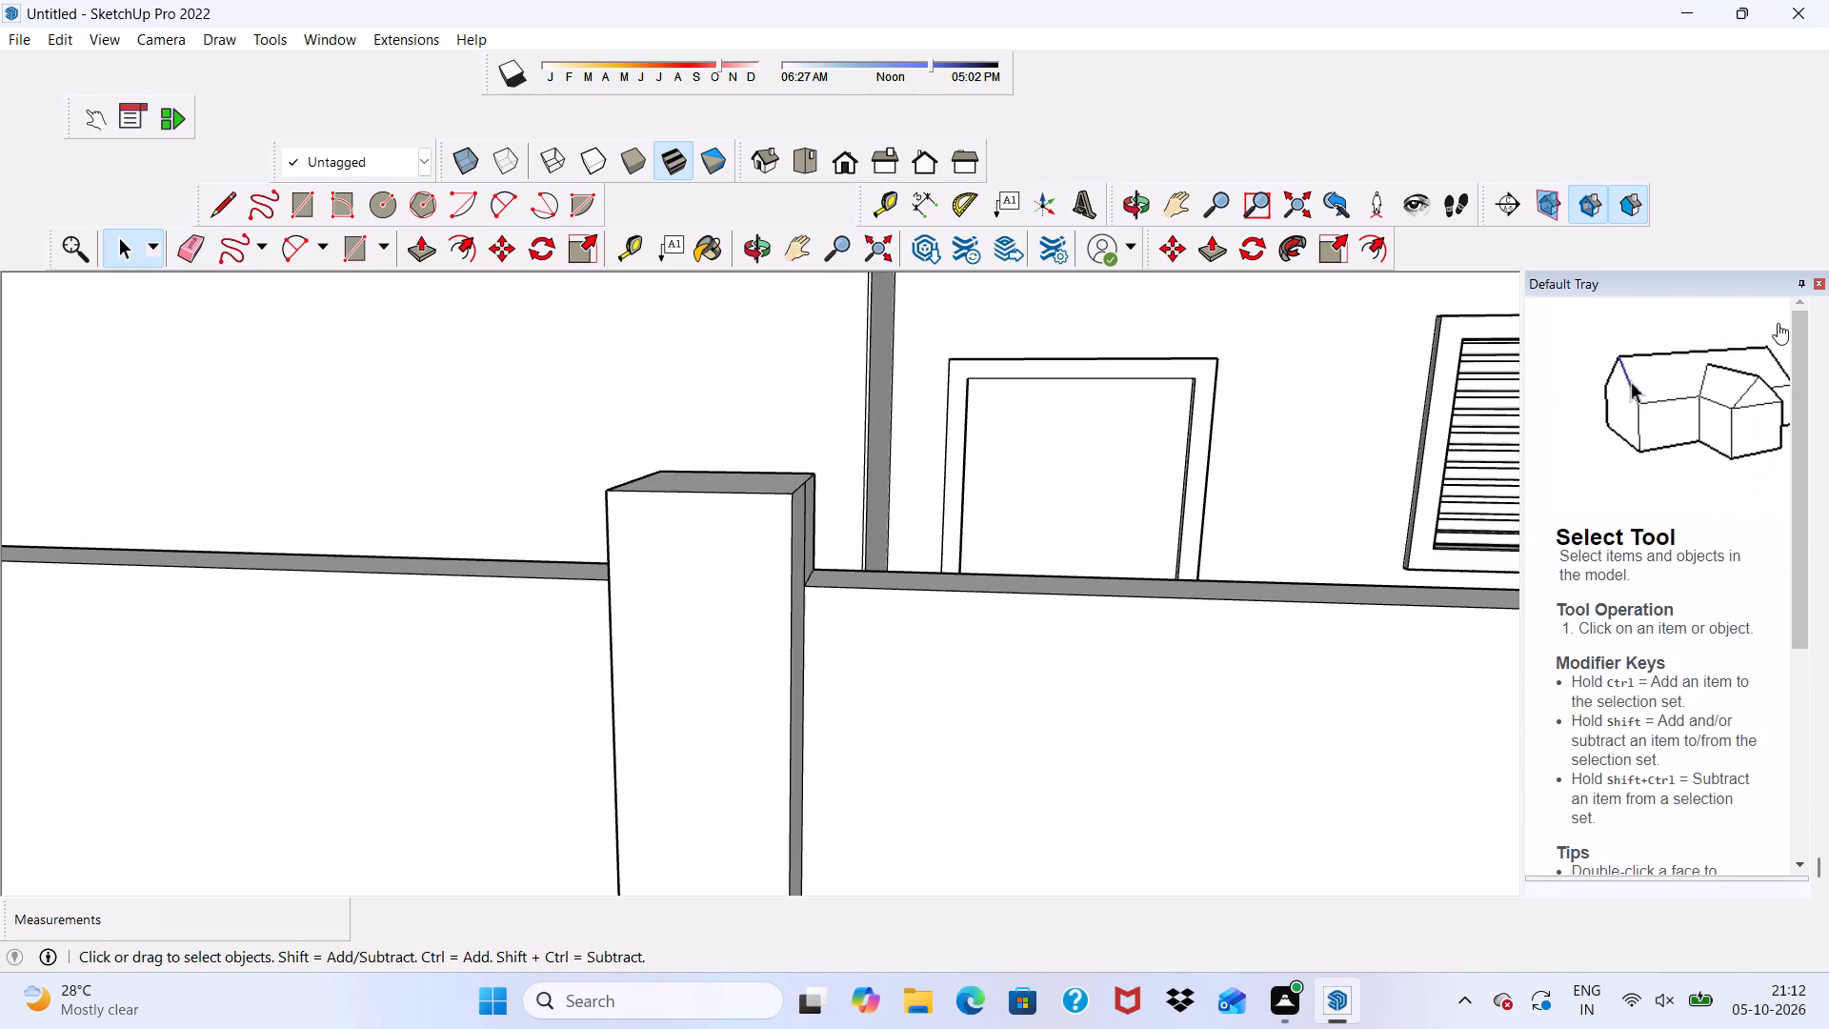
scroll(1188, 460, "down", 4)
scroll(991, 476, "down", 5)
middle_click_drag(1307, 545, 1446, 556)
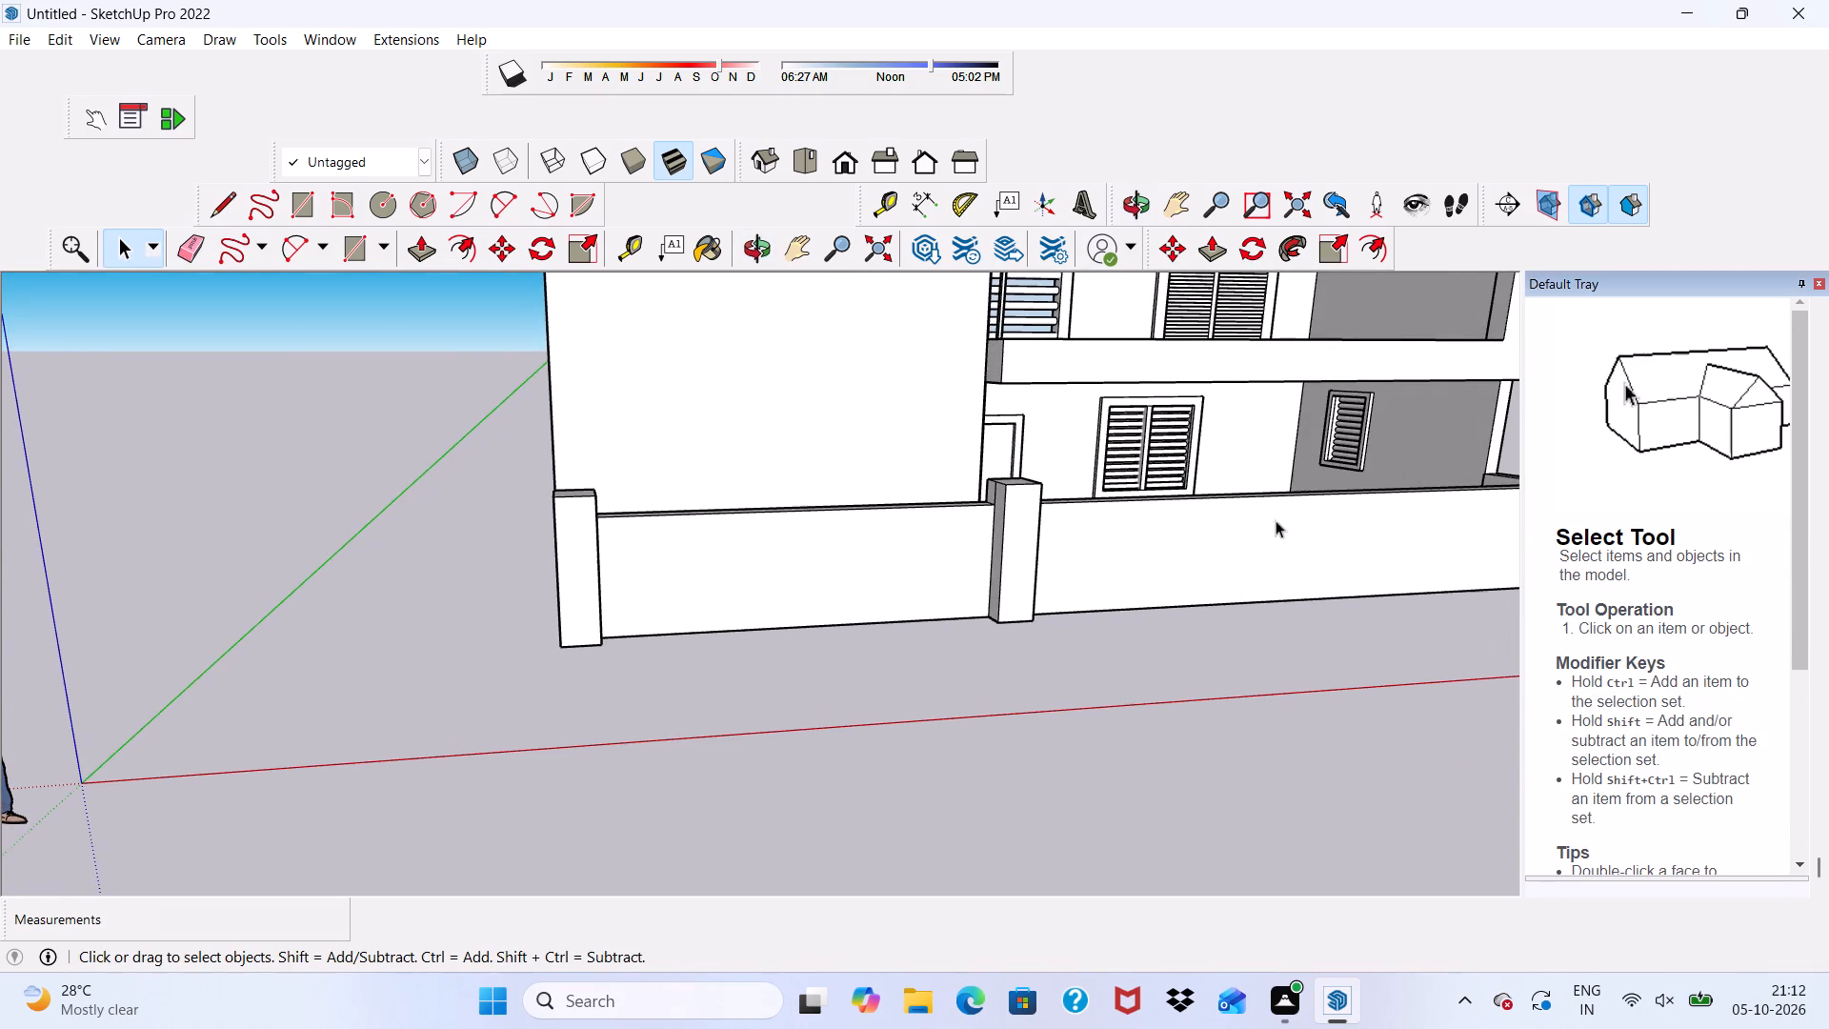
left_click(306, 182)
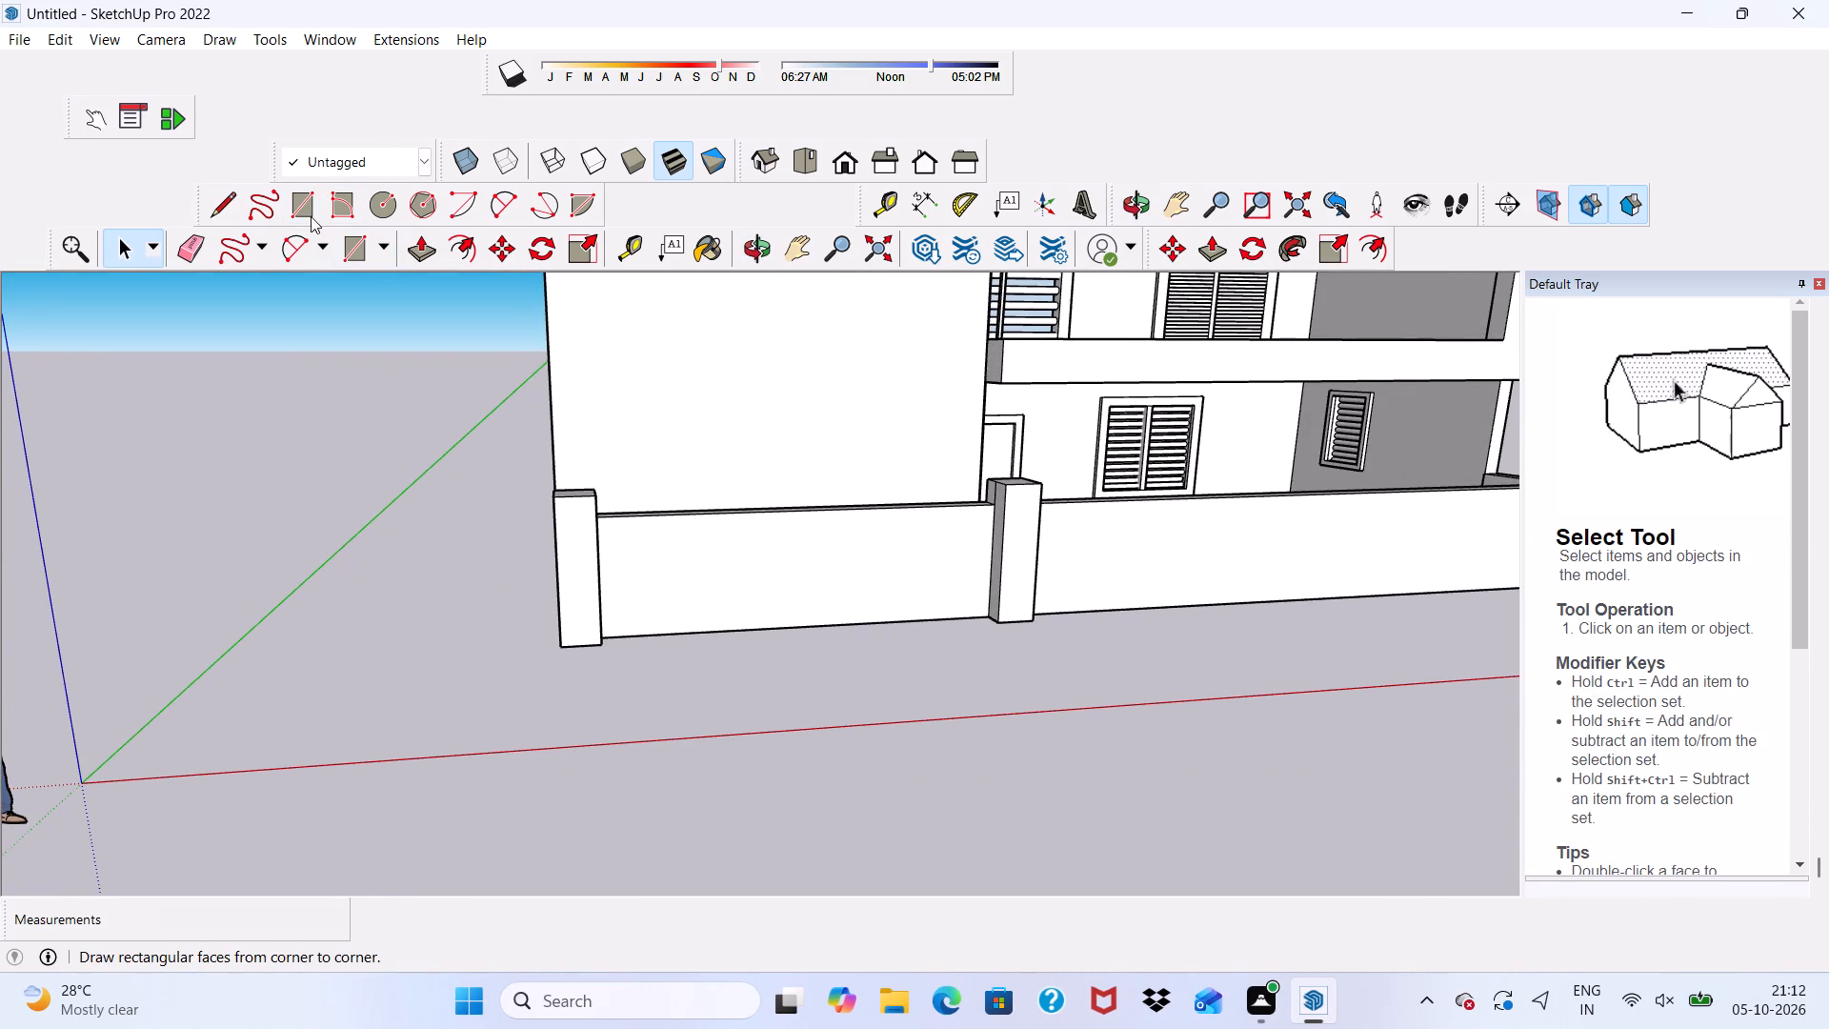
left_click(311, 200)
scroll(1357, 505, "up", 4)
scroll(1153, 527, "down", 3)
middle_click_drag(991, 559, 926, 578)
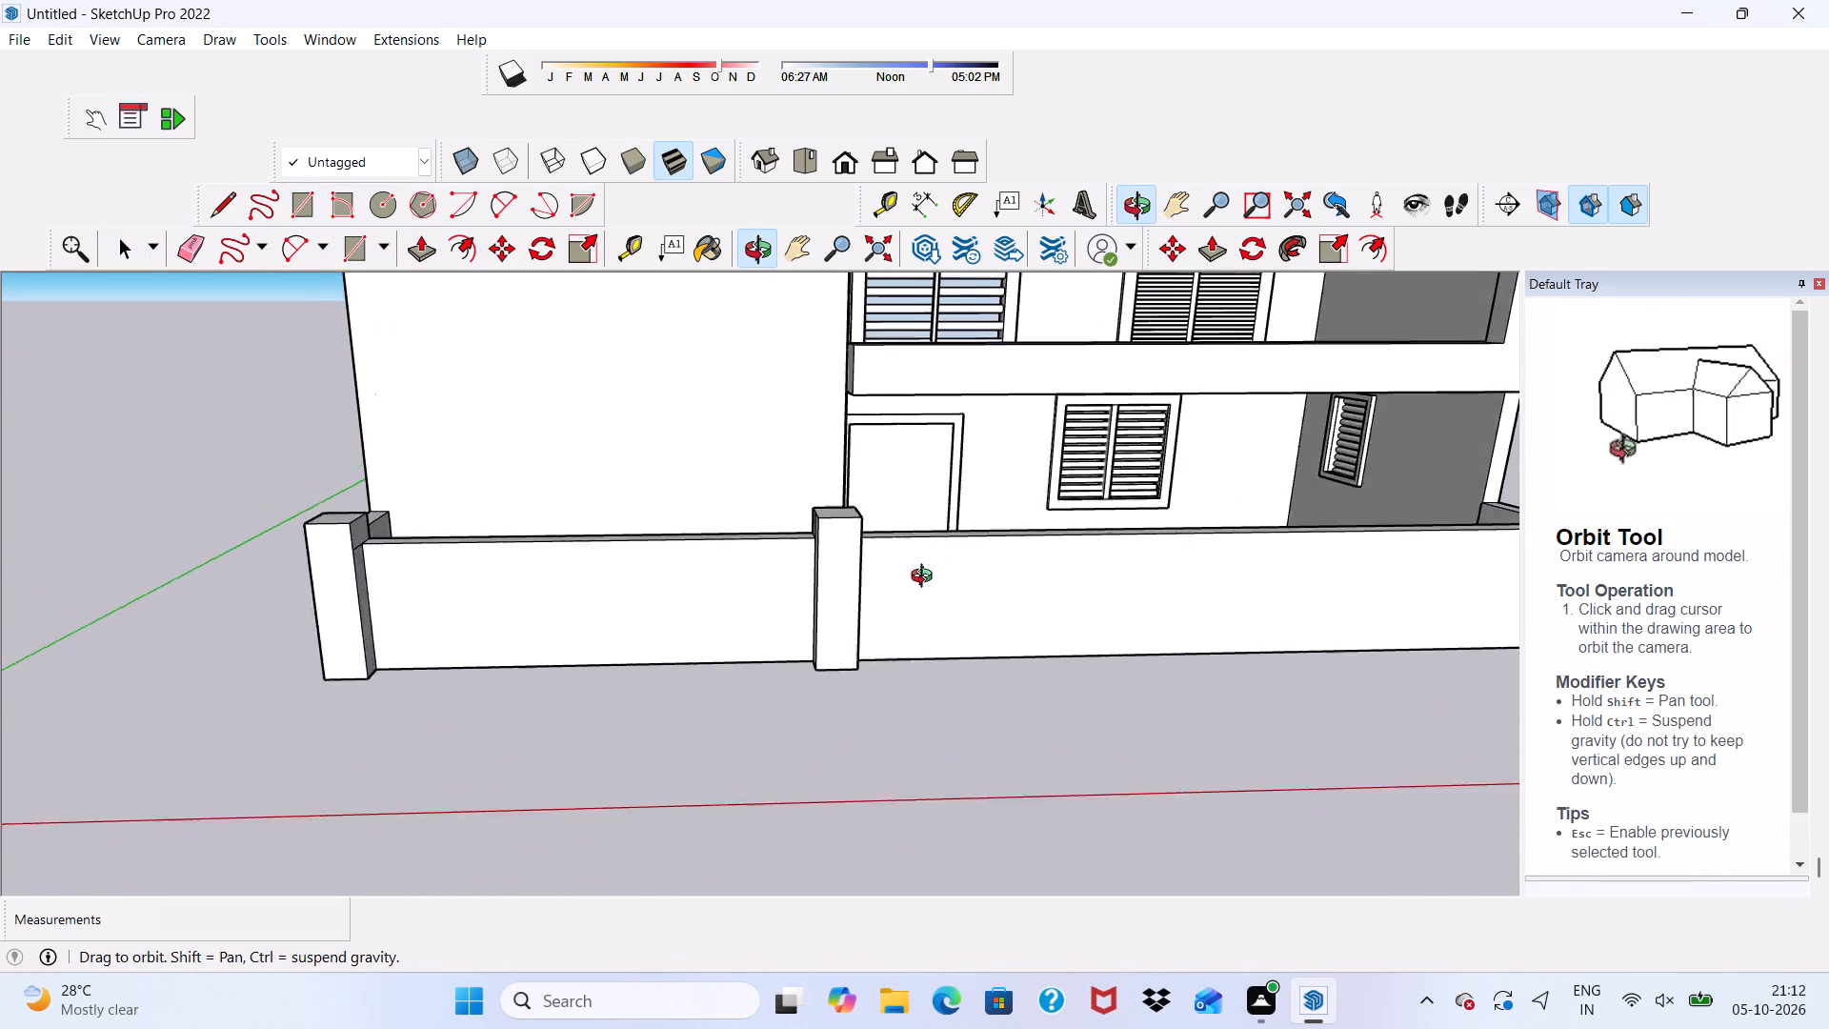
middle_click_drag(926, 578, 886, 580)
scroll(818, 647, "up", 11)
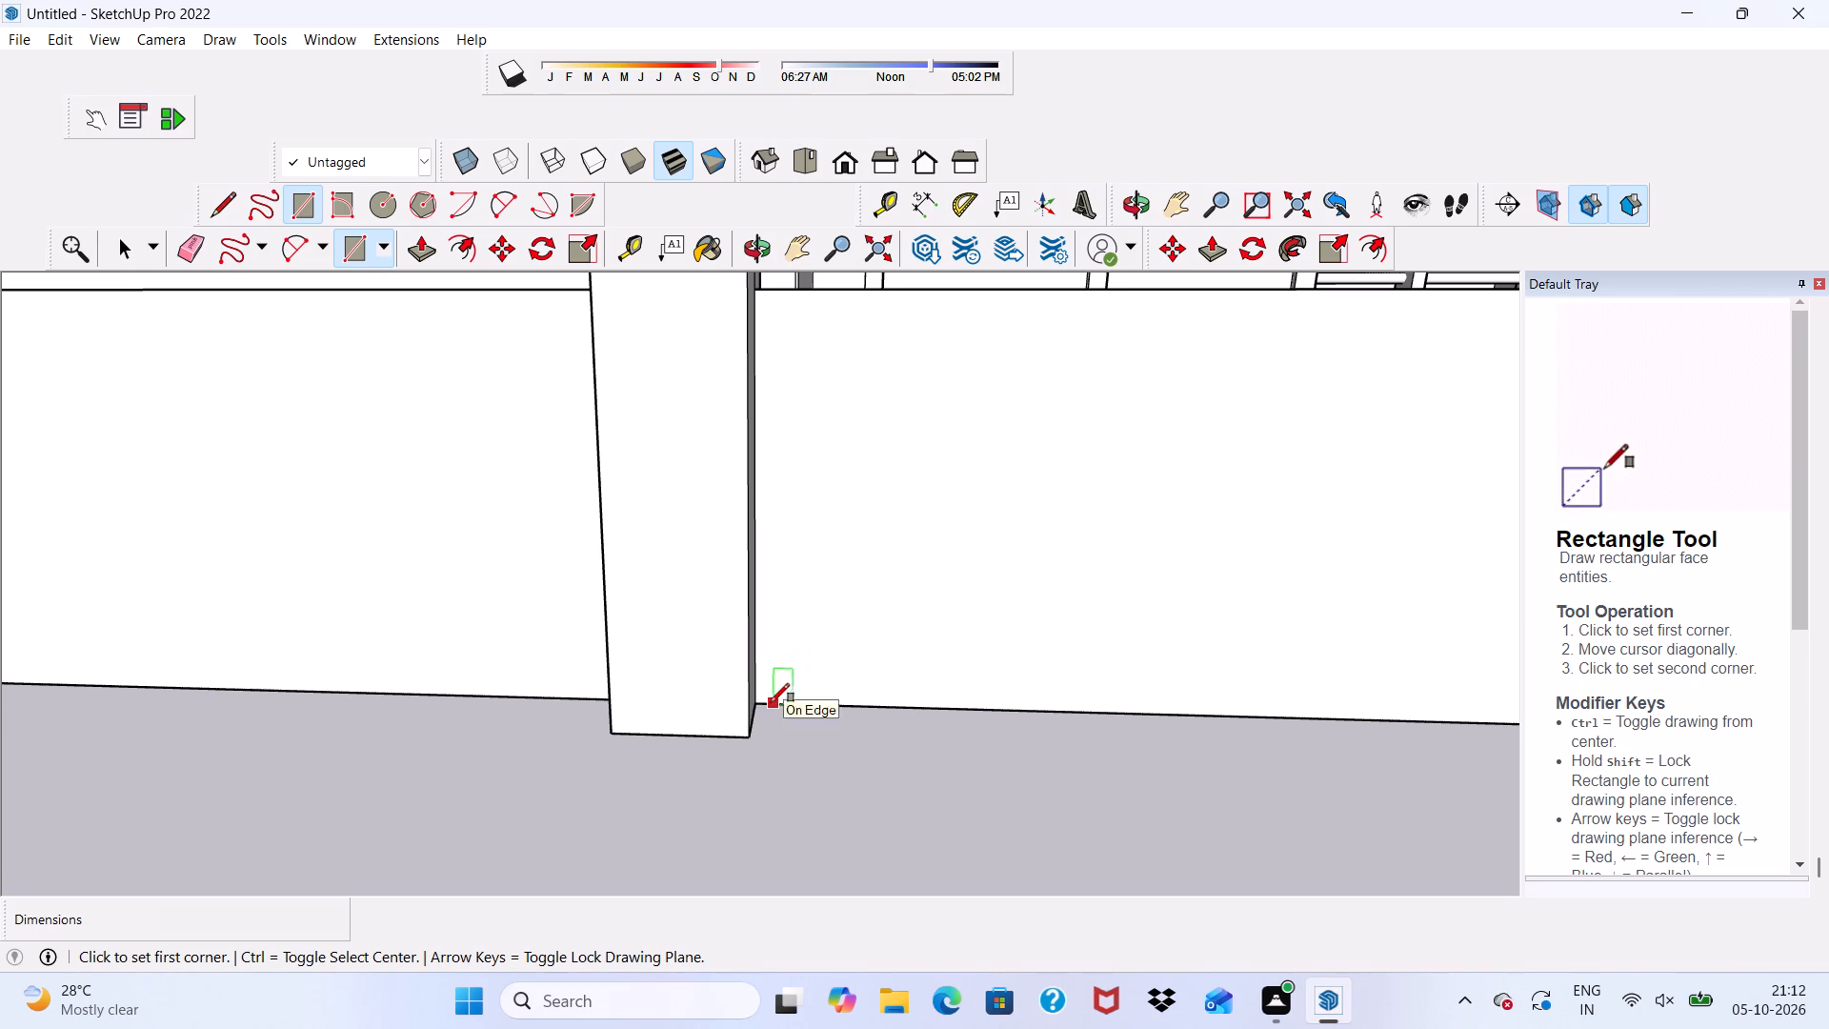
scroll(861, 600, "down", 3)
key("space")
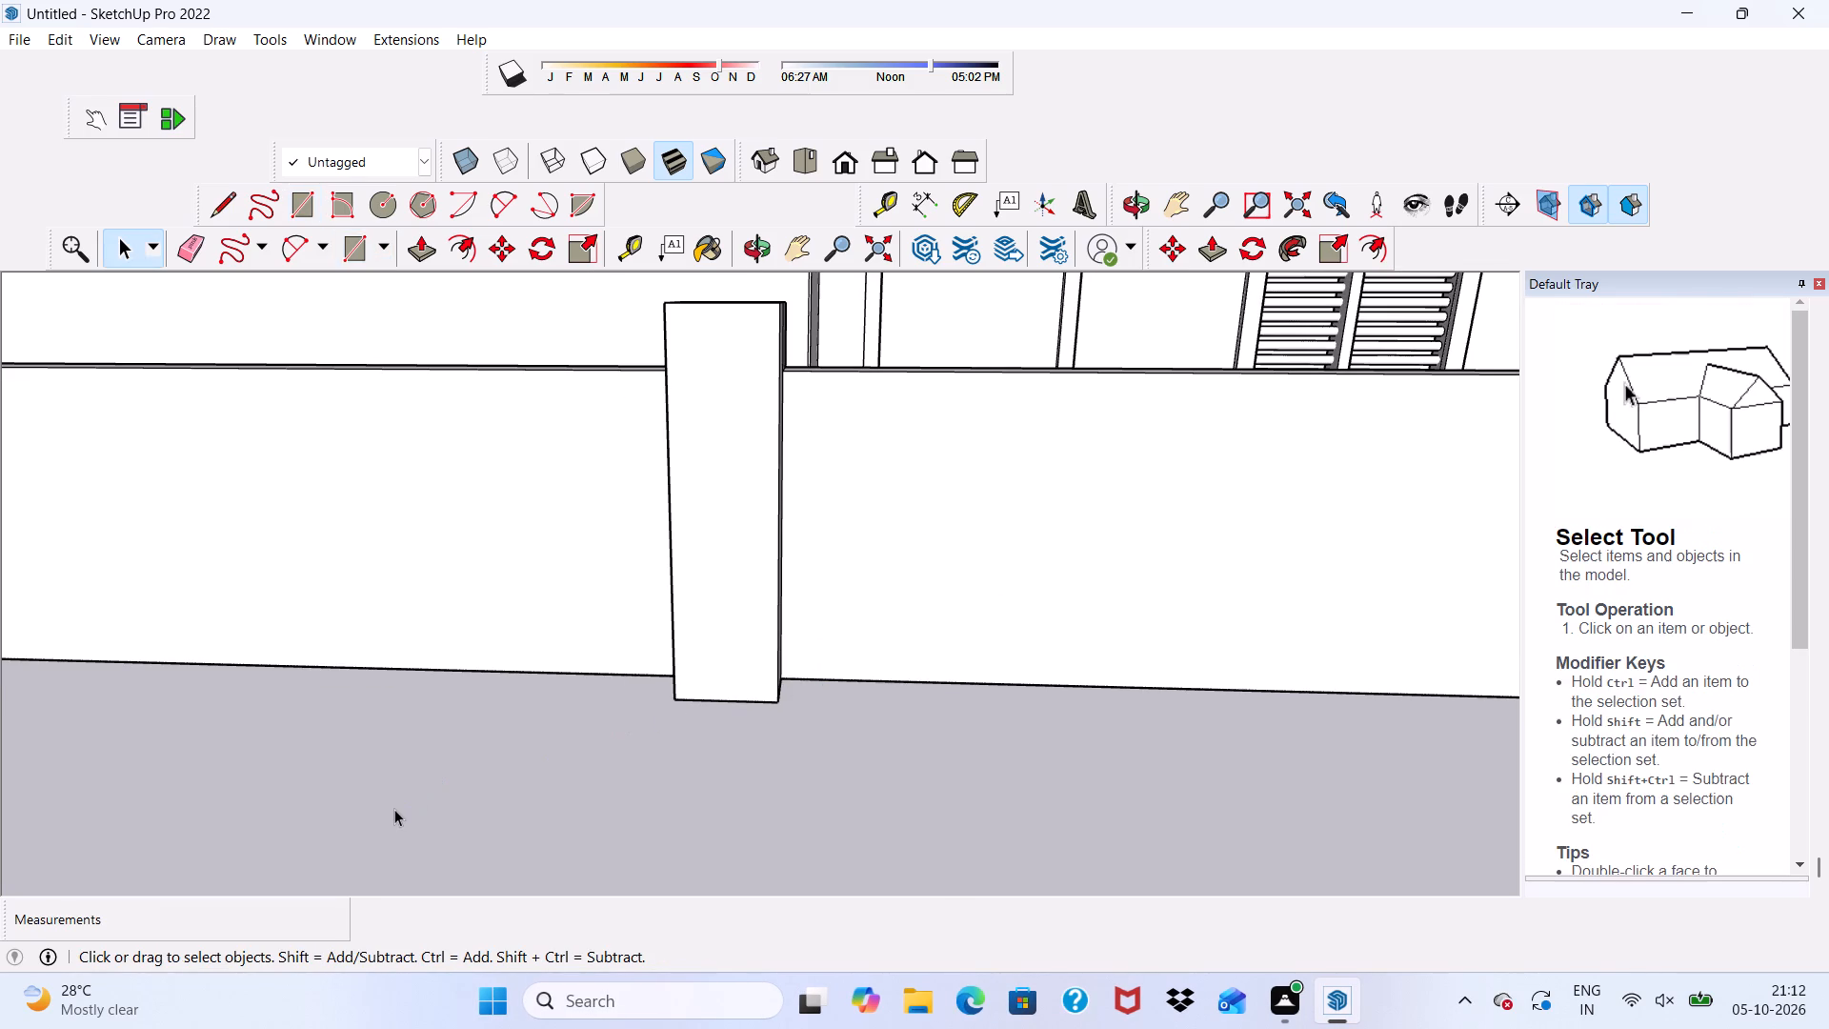
Push/Pull the front wall face between the second and third piers inward about 10 3/8", through the wall's full thickness.
left_click(1054, 524)
scroll(498, 545, "down", 5)
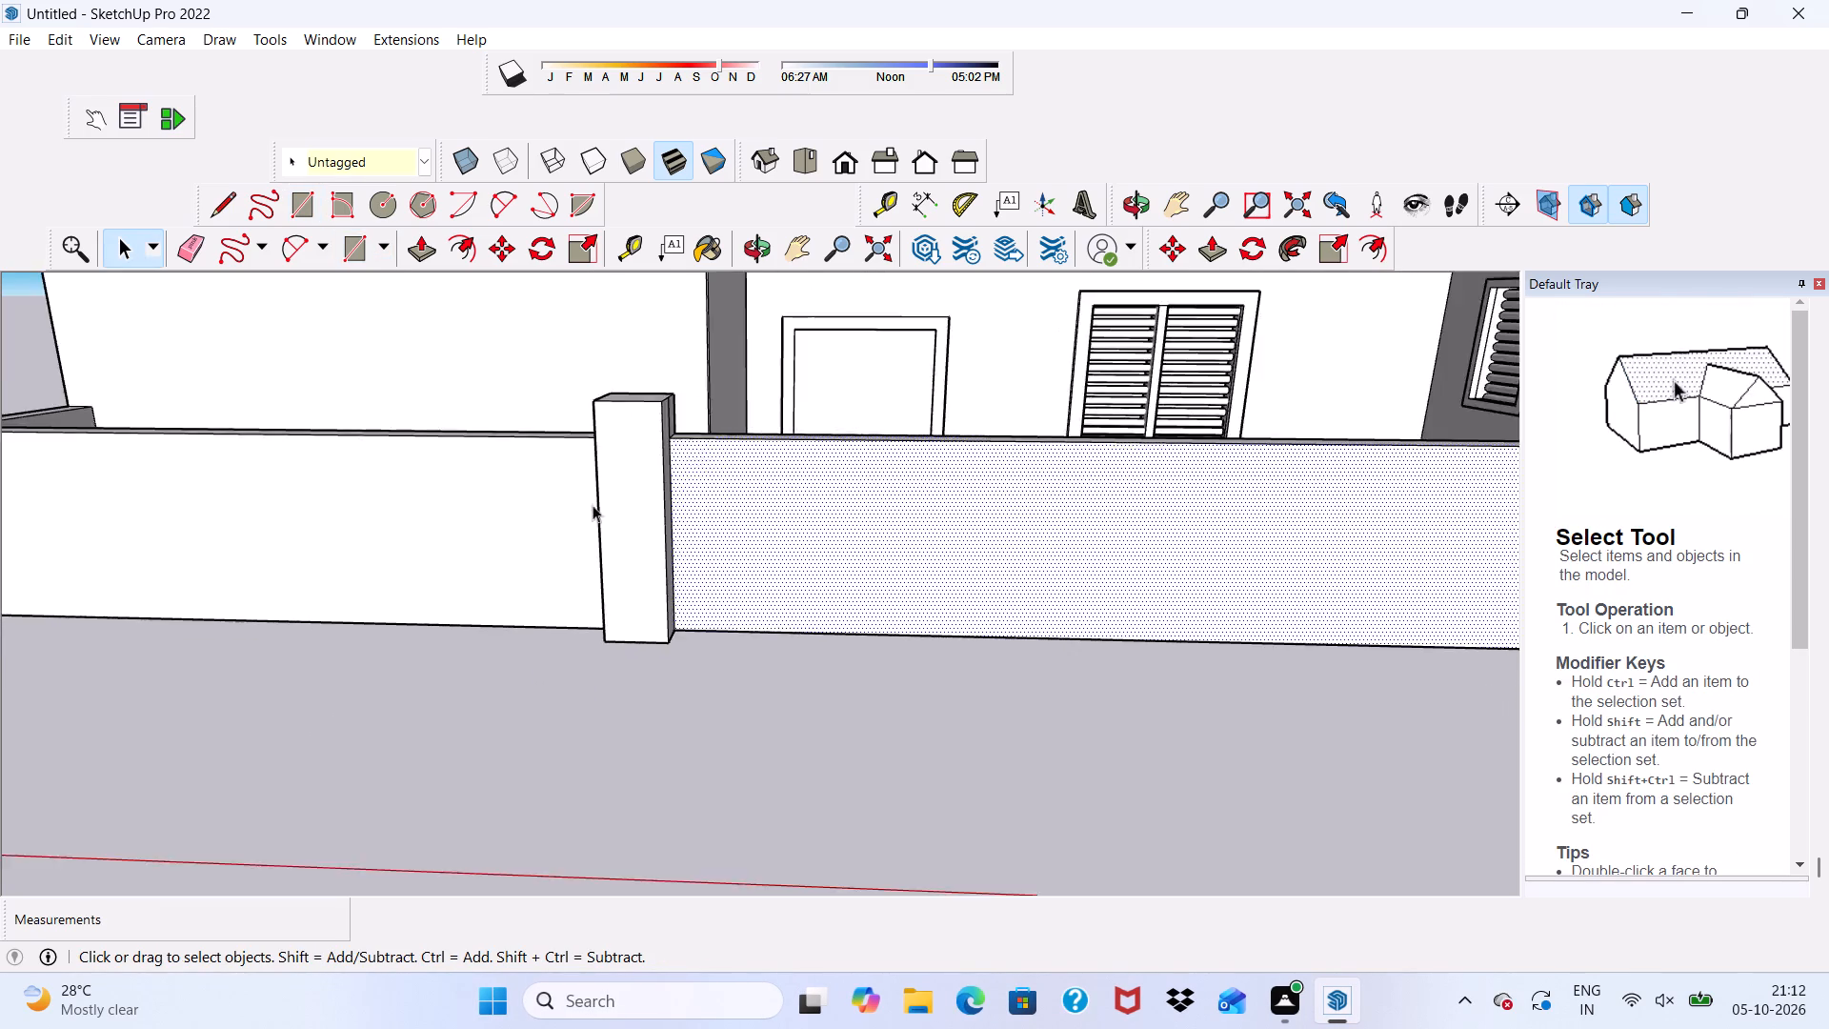
scroll(593, 505, "down", 6)
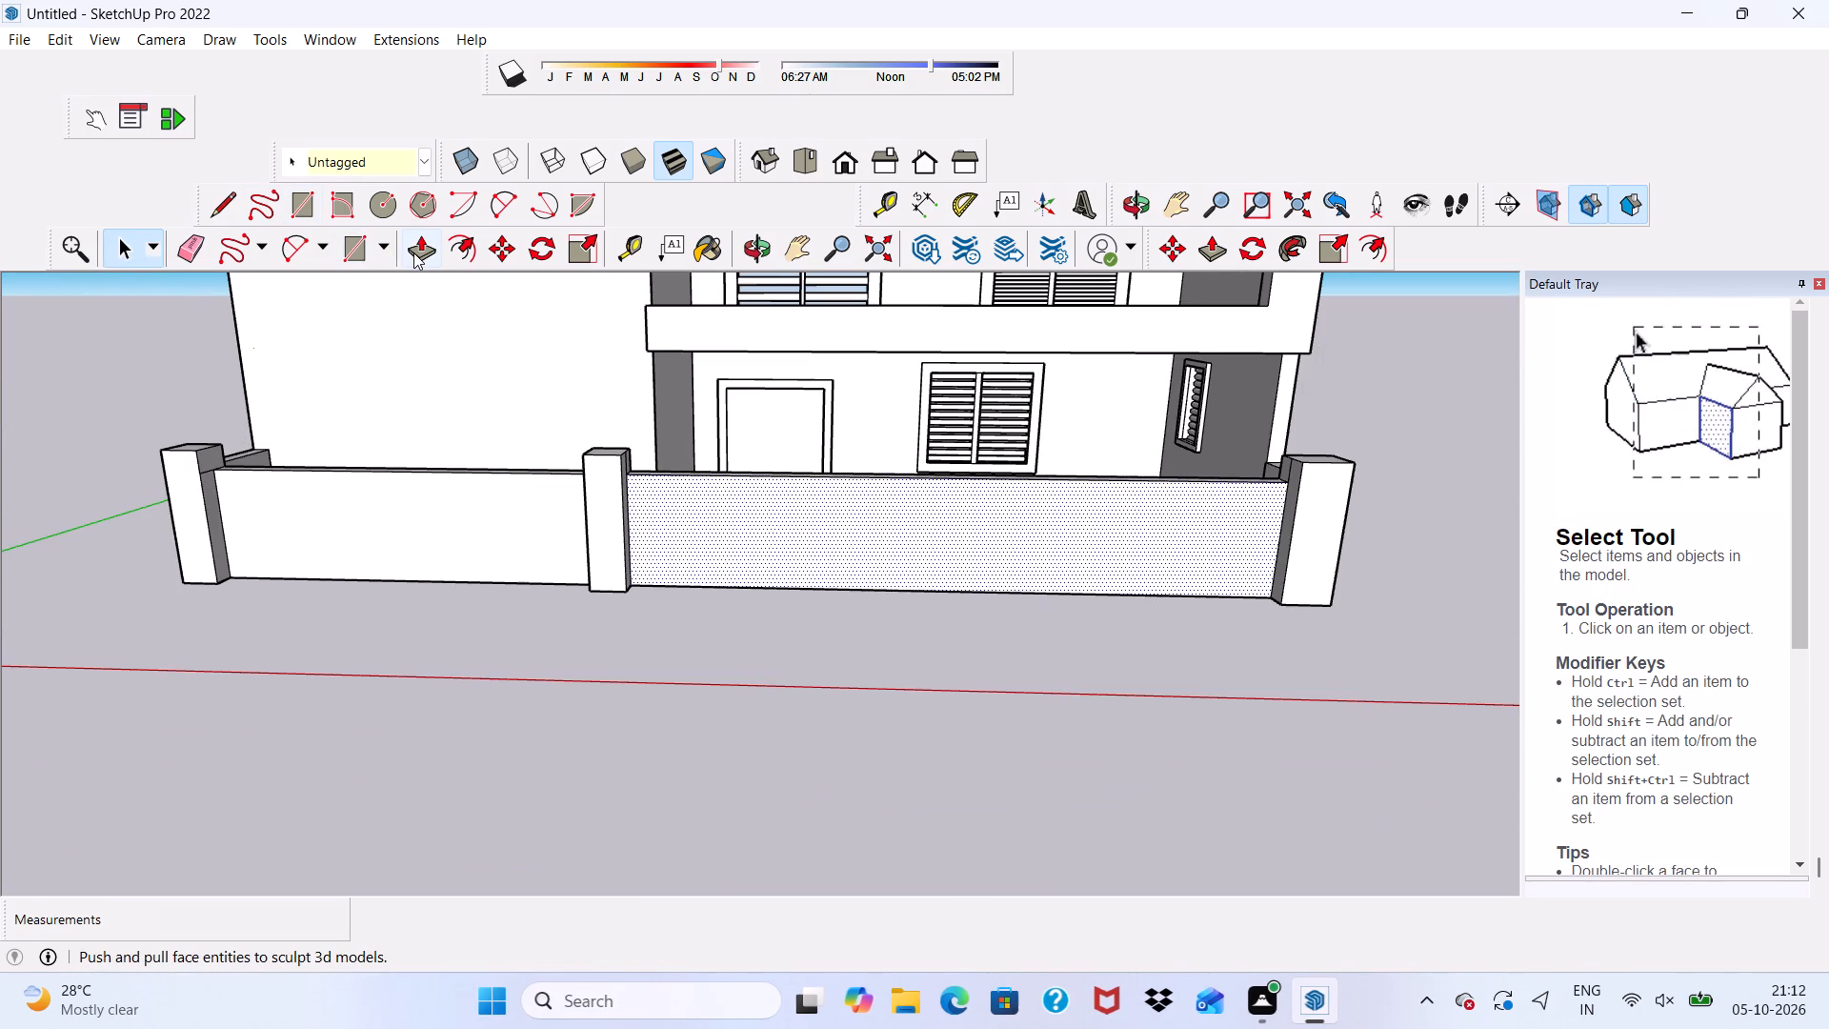
left_click(413, 252)
left_click_drag(731, 542, 761, 513)
scroll(761, 513, "down", 4)
scroll(755, 518, "up", 1)
scroll(754, 518, "down", 1)
middle_click_drag(754, 519, 689, 704)
scroll(688, 702, "up", 6)
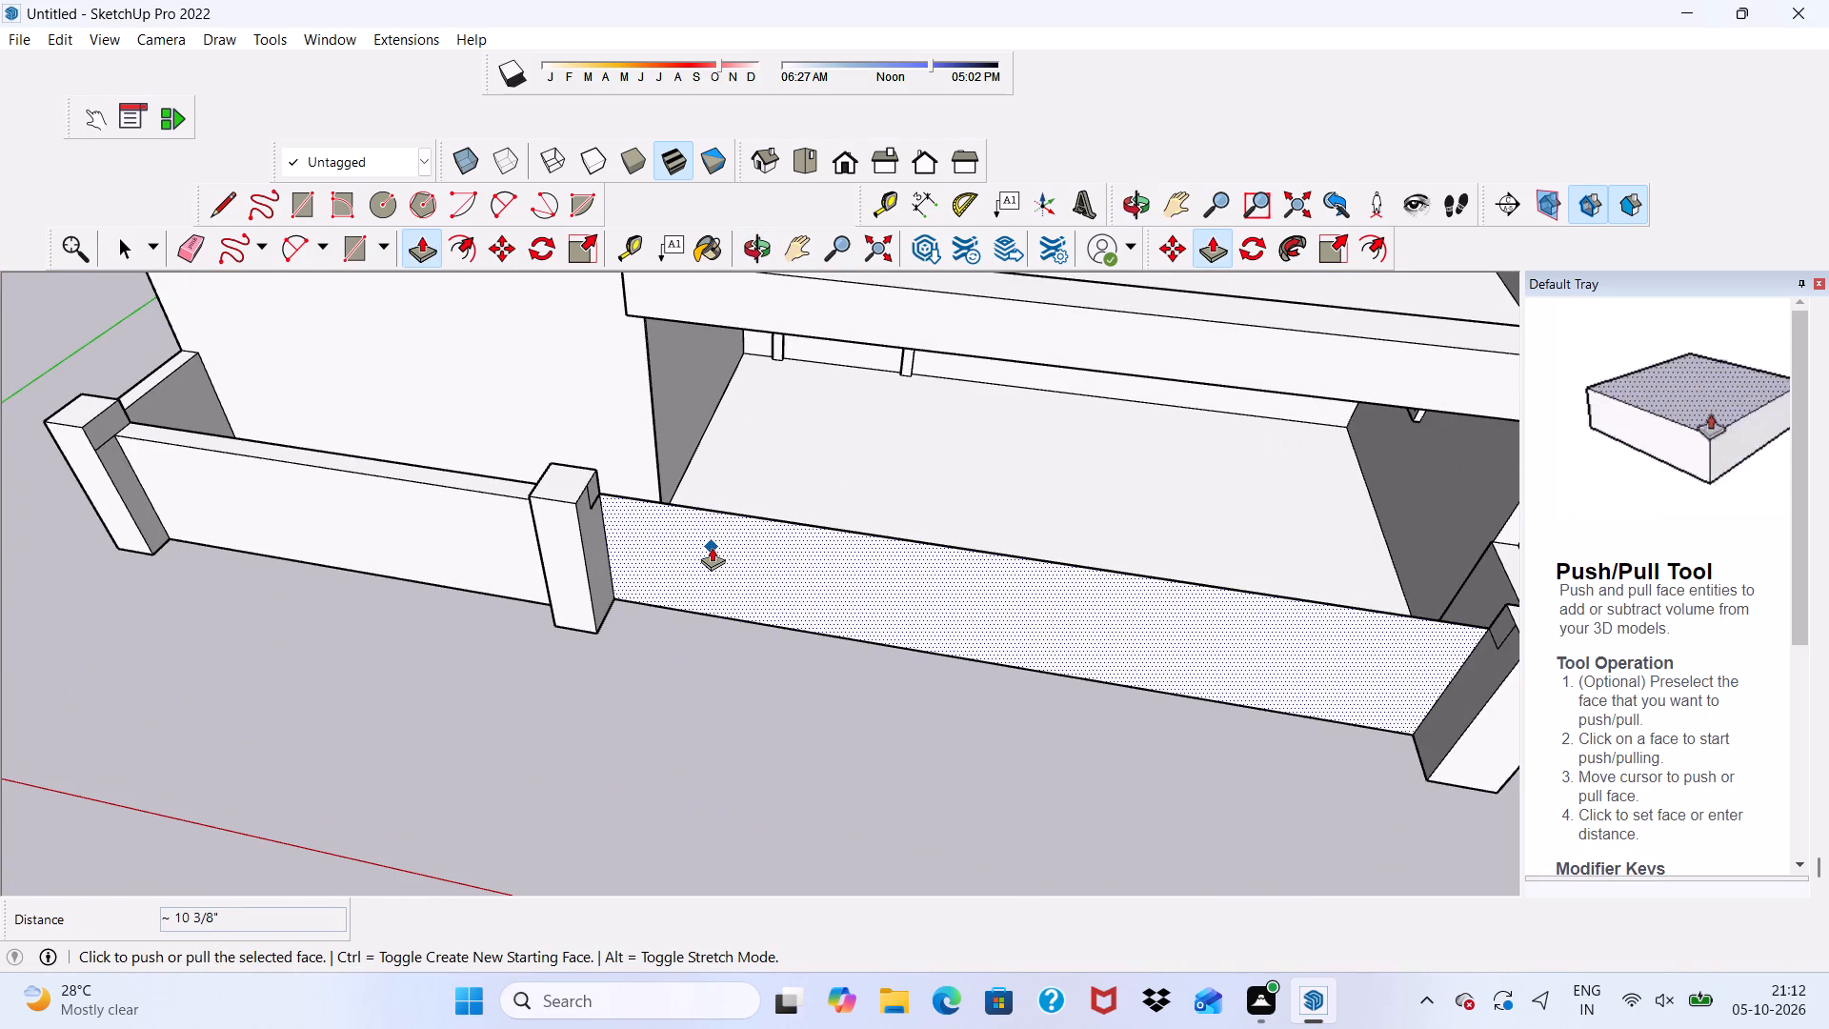
key("space")
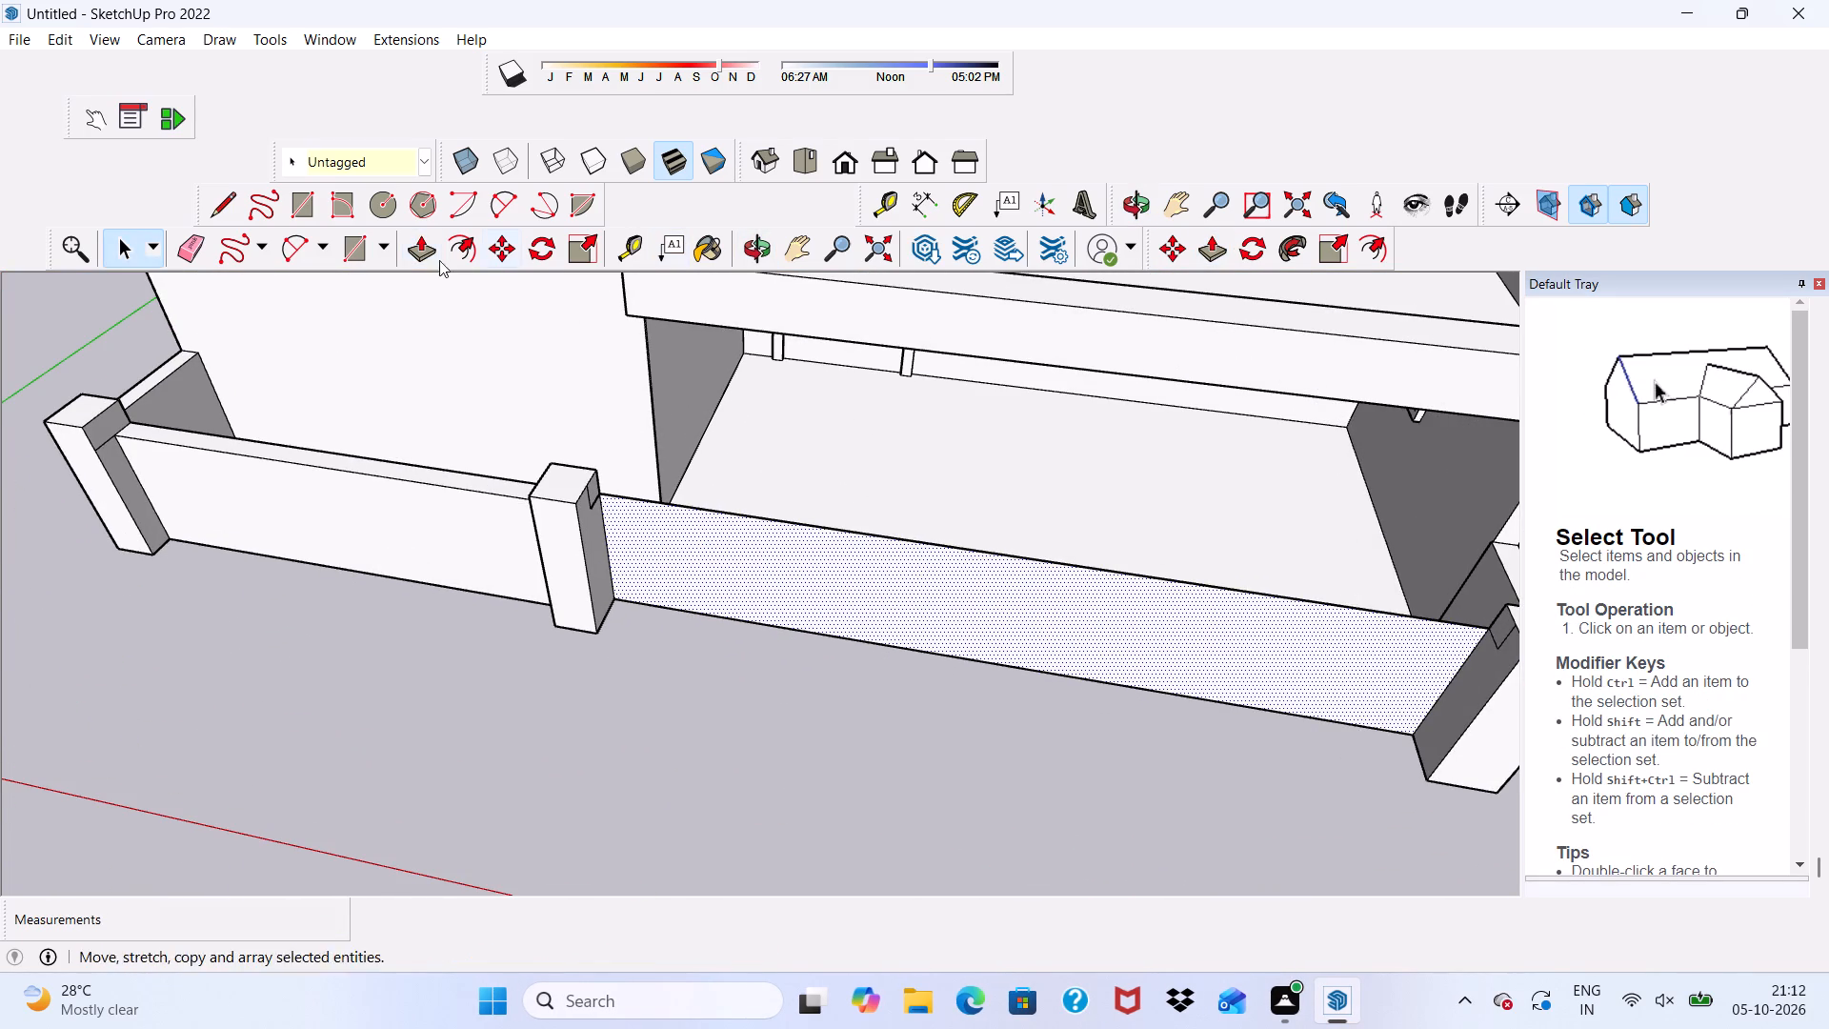
Erase the top edge of the thin face left between the second and third piers, opening the gap.
left_click(192, 245)
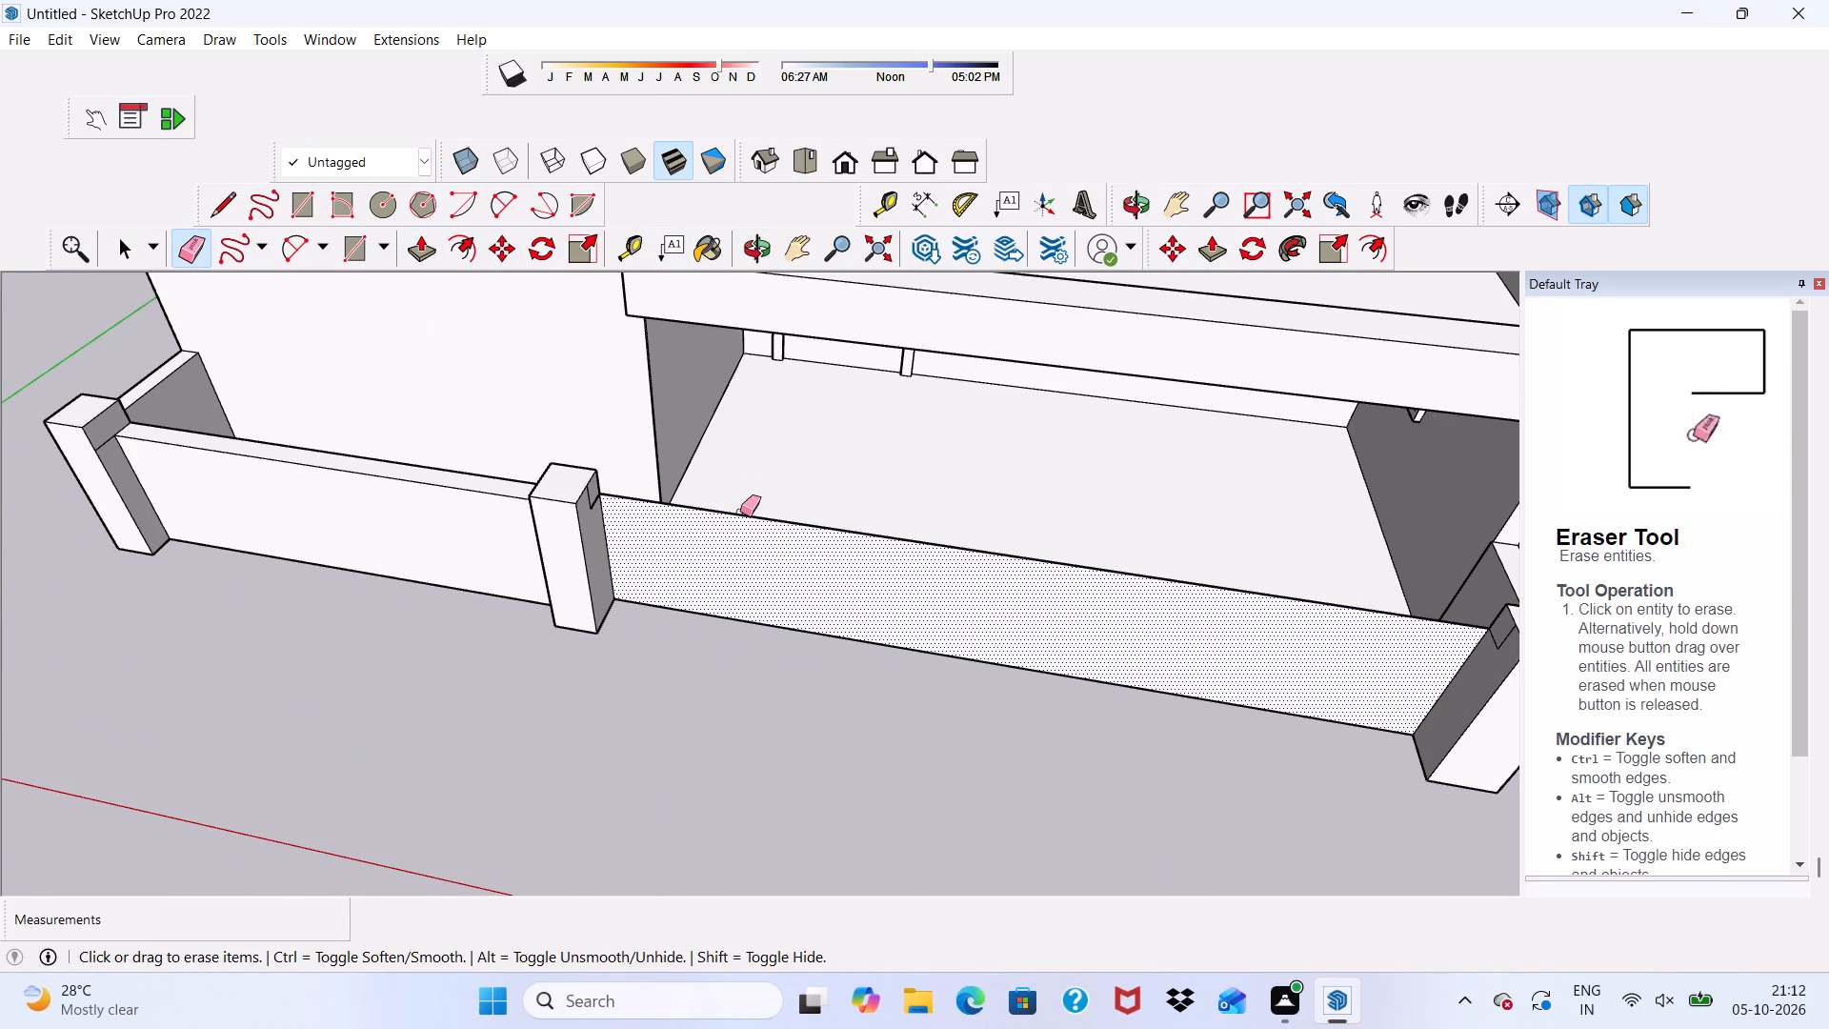
left_click(741, 516)
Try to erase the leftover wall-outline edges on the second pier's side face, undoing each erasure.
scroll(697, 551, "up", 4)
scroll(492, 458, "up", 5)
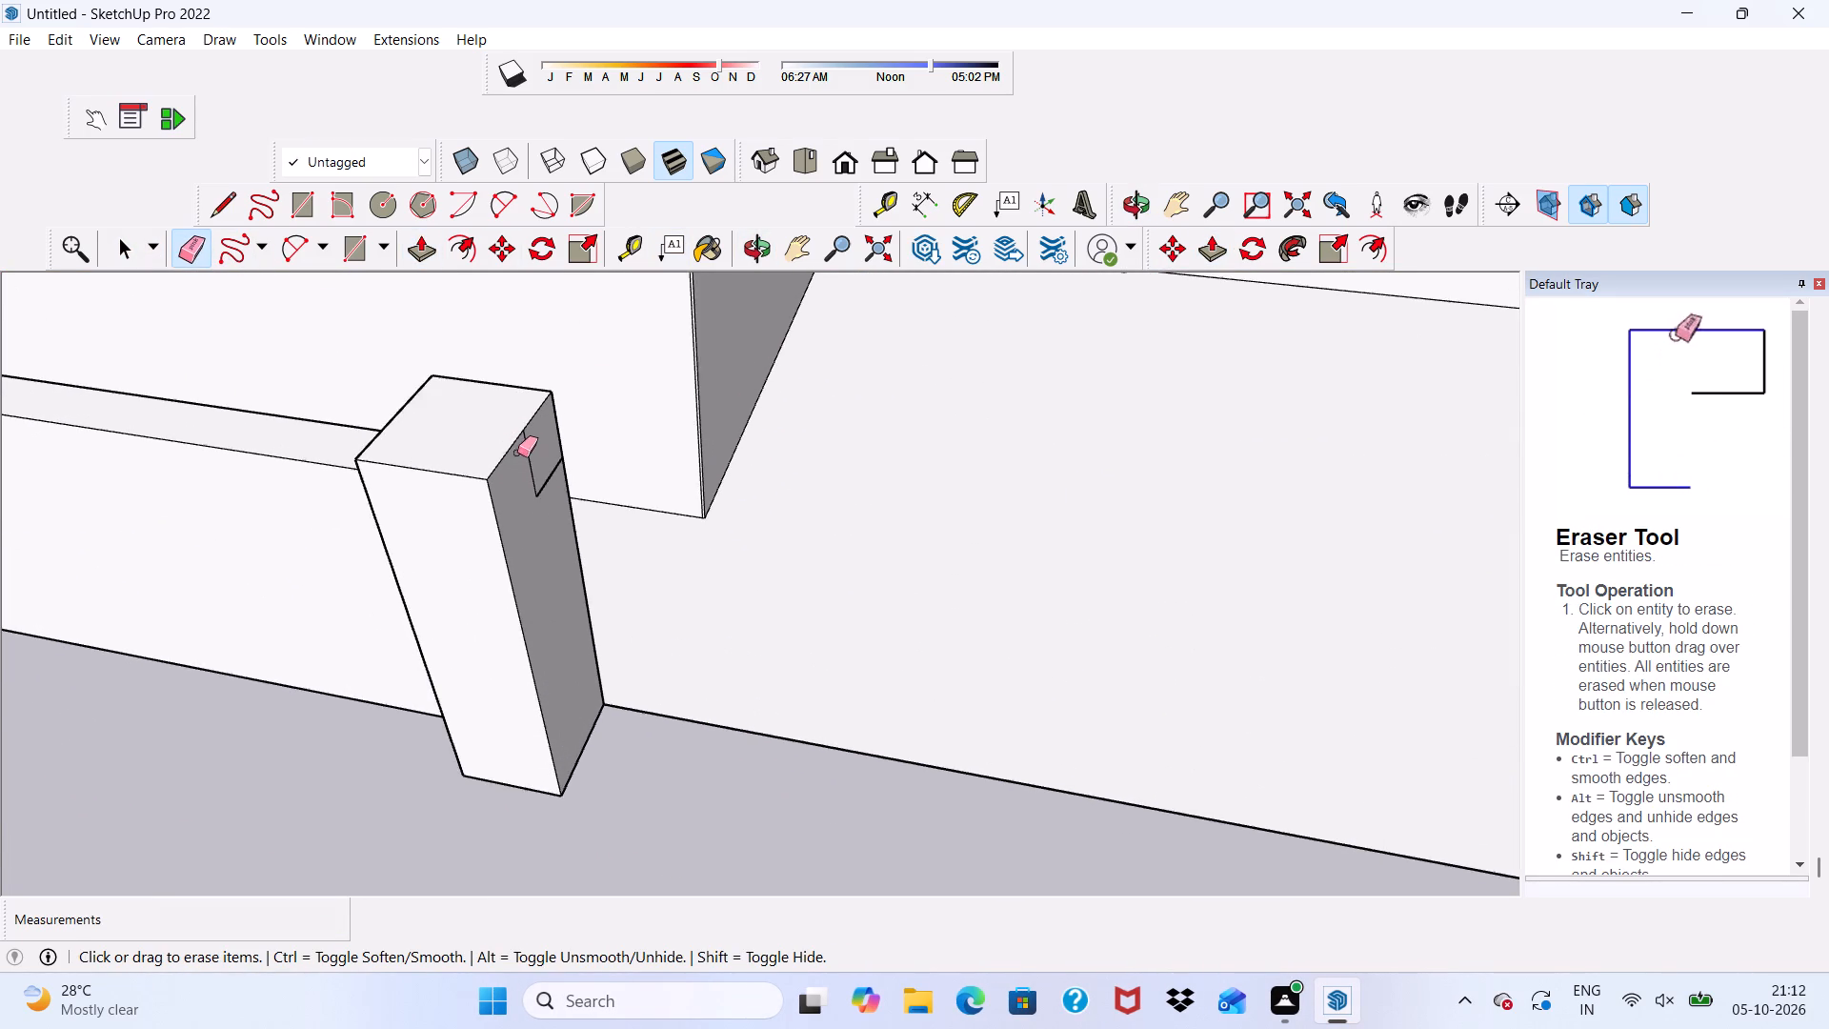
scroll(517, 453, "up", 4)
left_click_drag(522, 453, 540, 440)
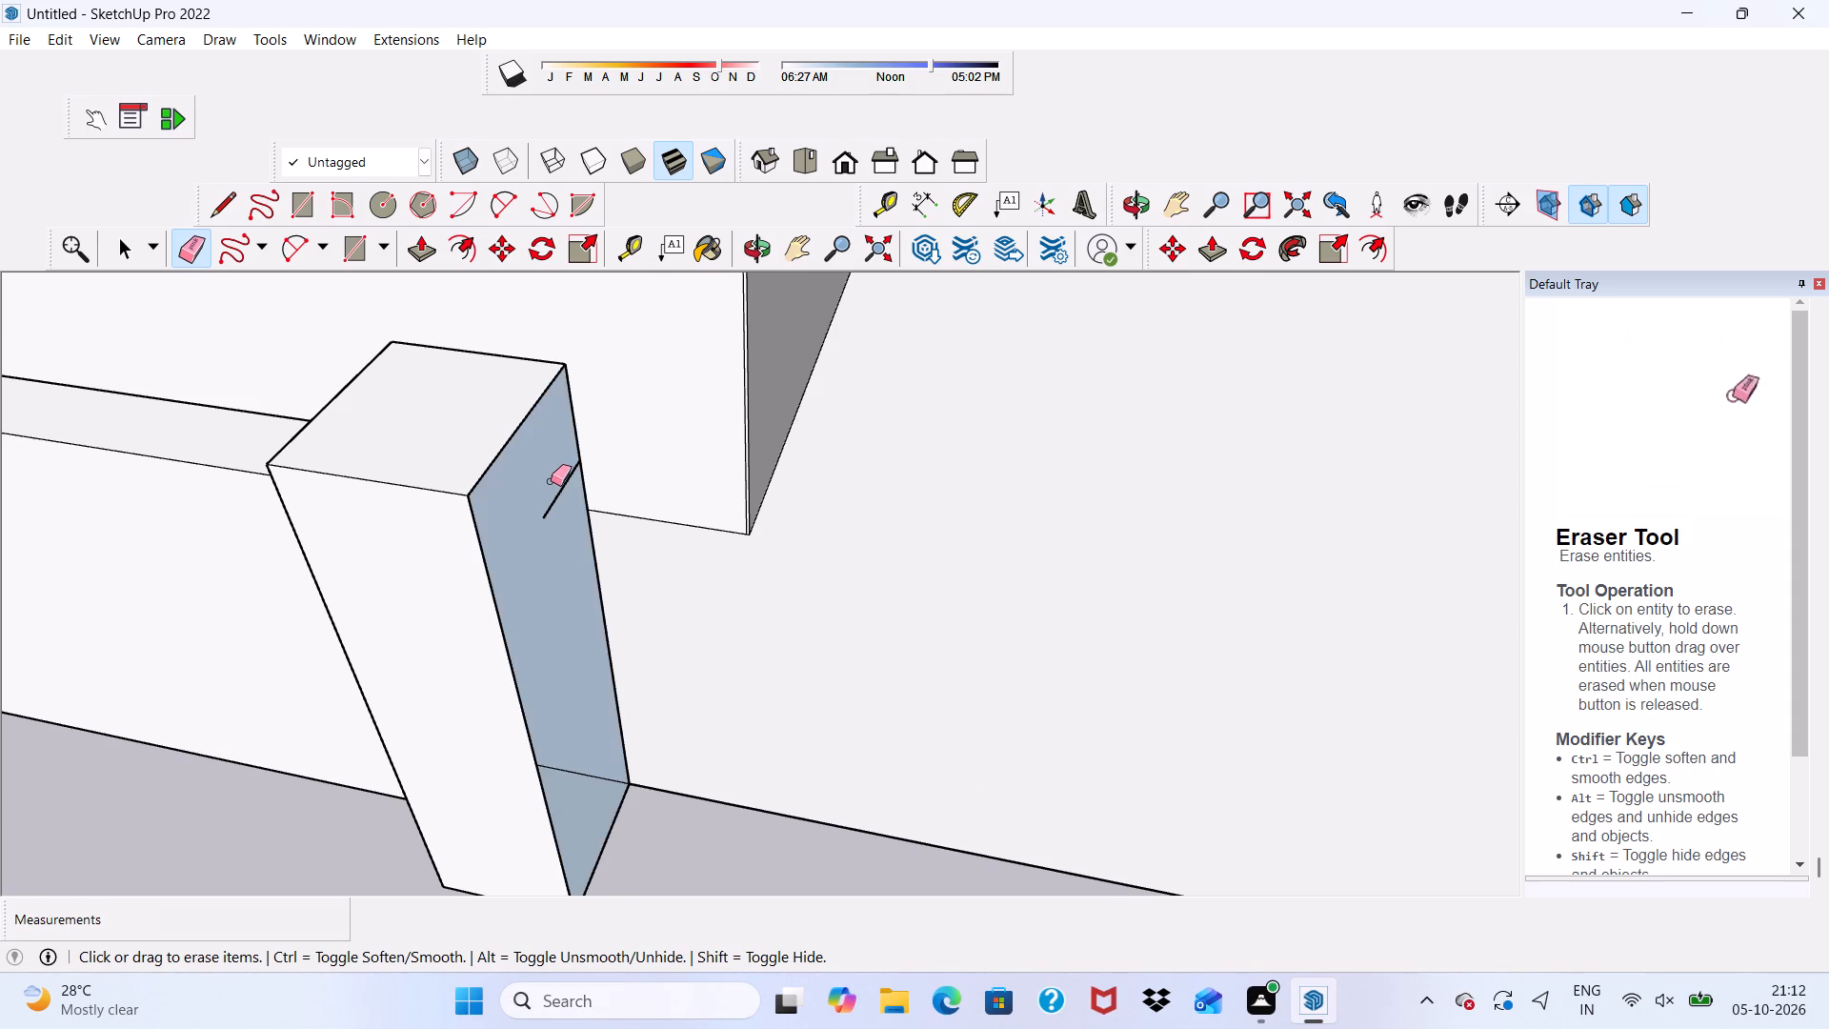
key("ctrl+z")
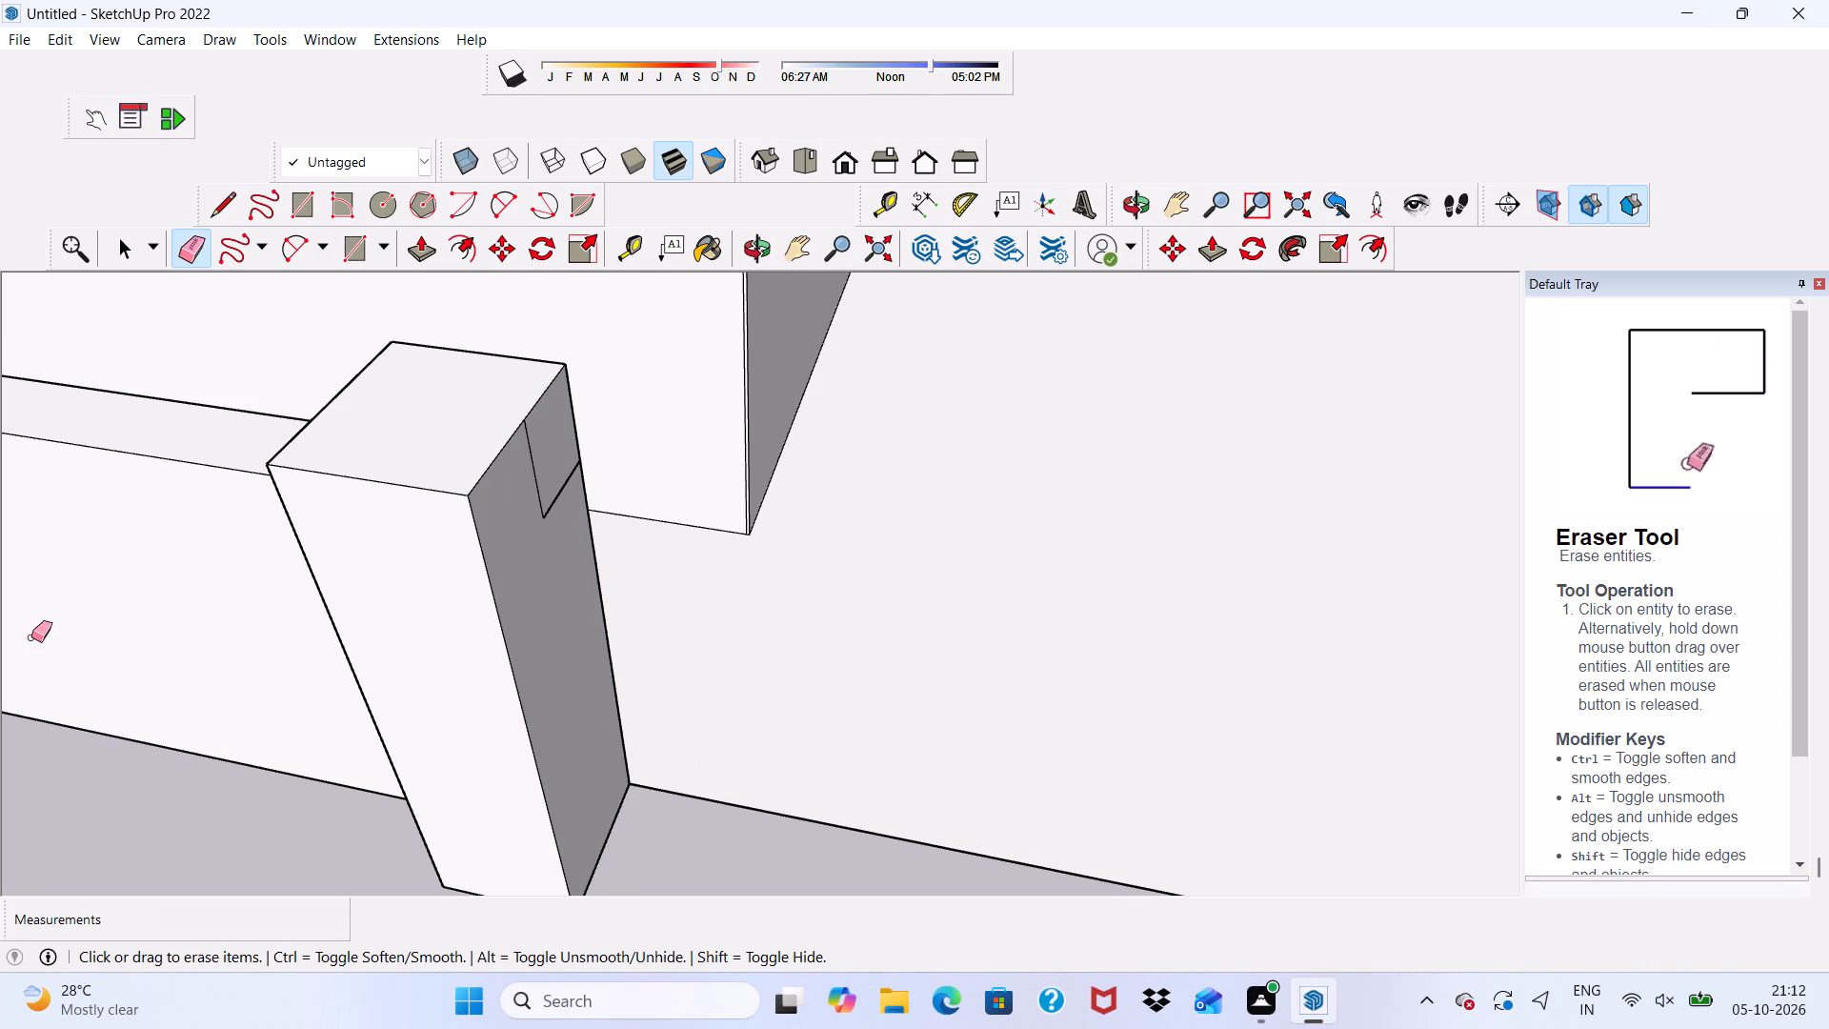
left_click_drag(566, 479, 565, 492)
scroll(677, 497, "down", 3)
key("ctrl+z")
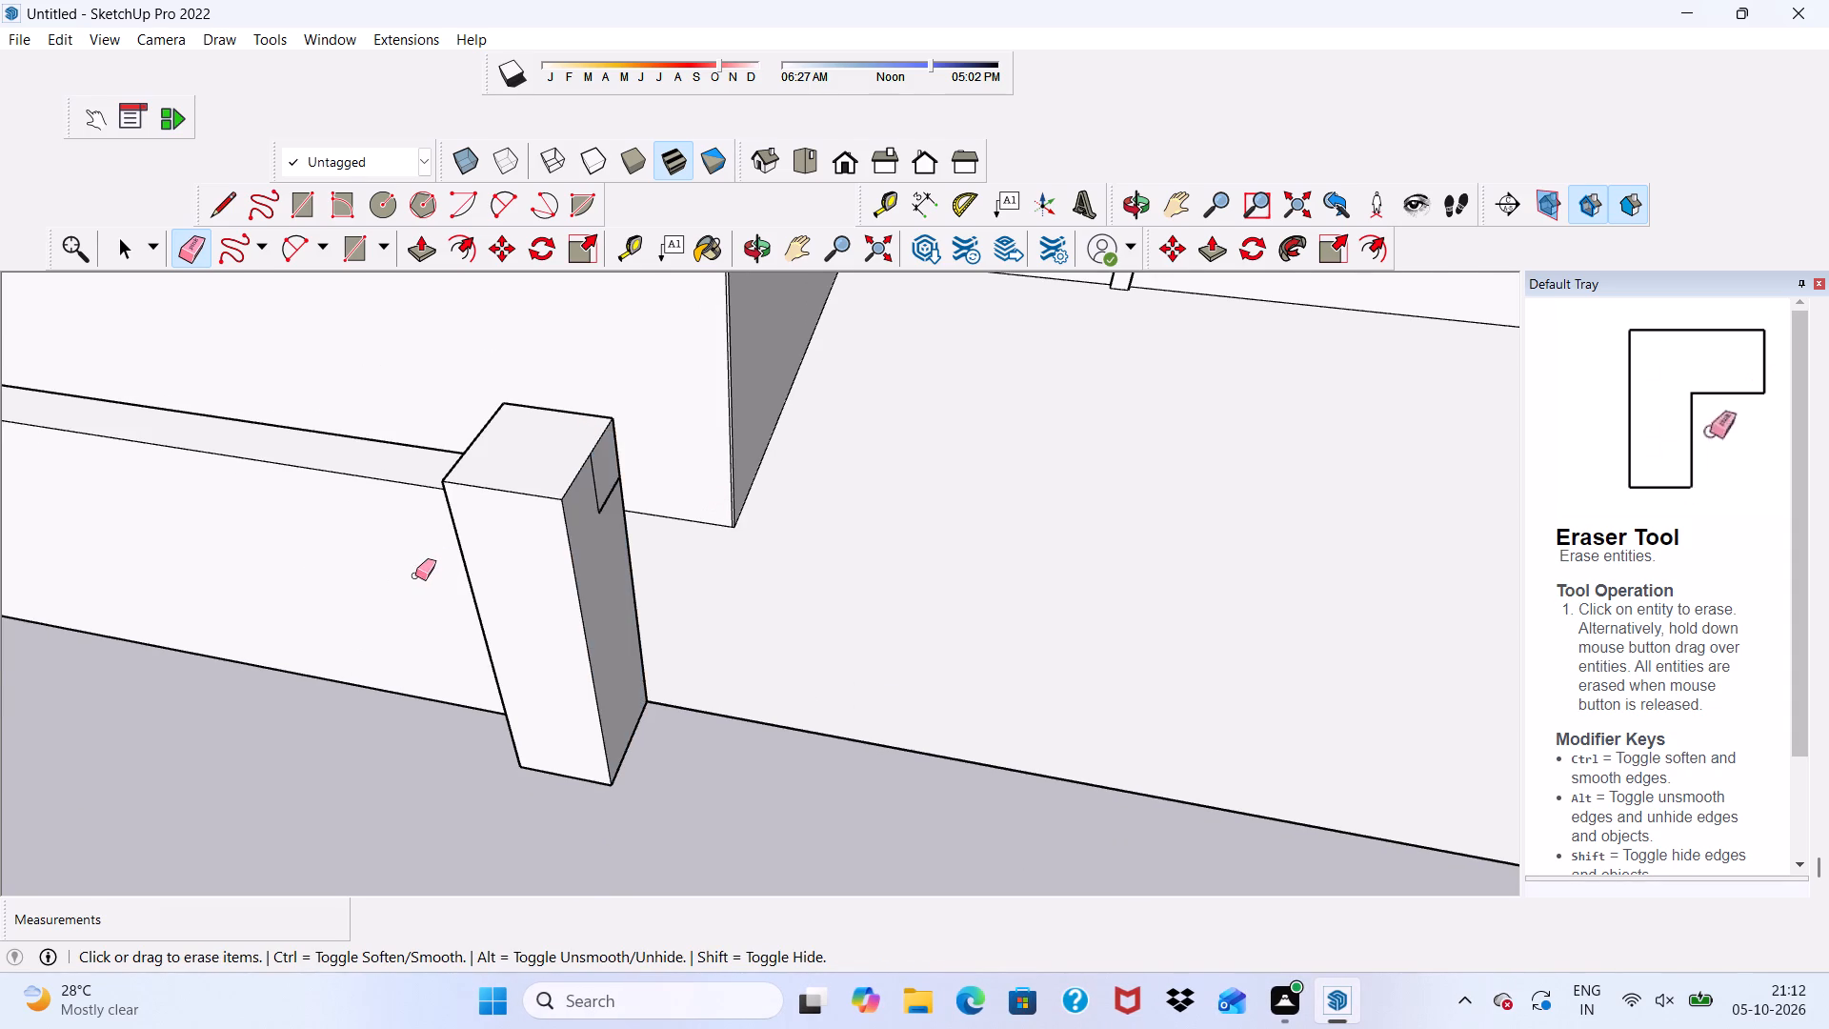
Examine the opening between the second and third piers and the house front from near and far.
scroll(940, 538, "down", 4)
scroll(1267, 717, "down", 5)
middle_click_drag(1170, 718, 1210, 506)
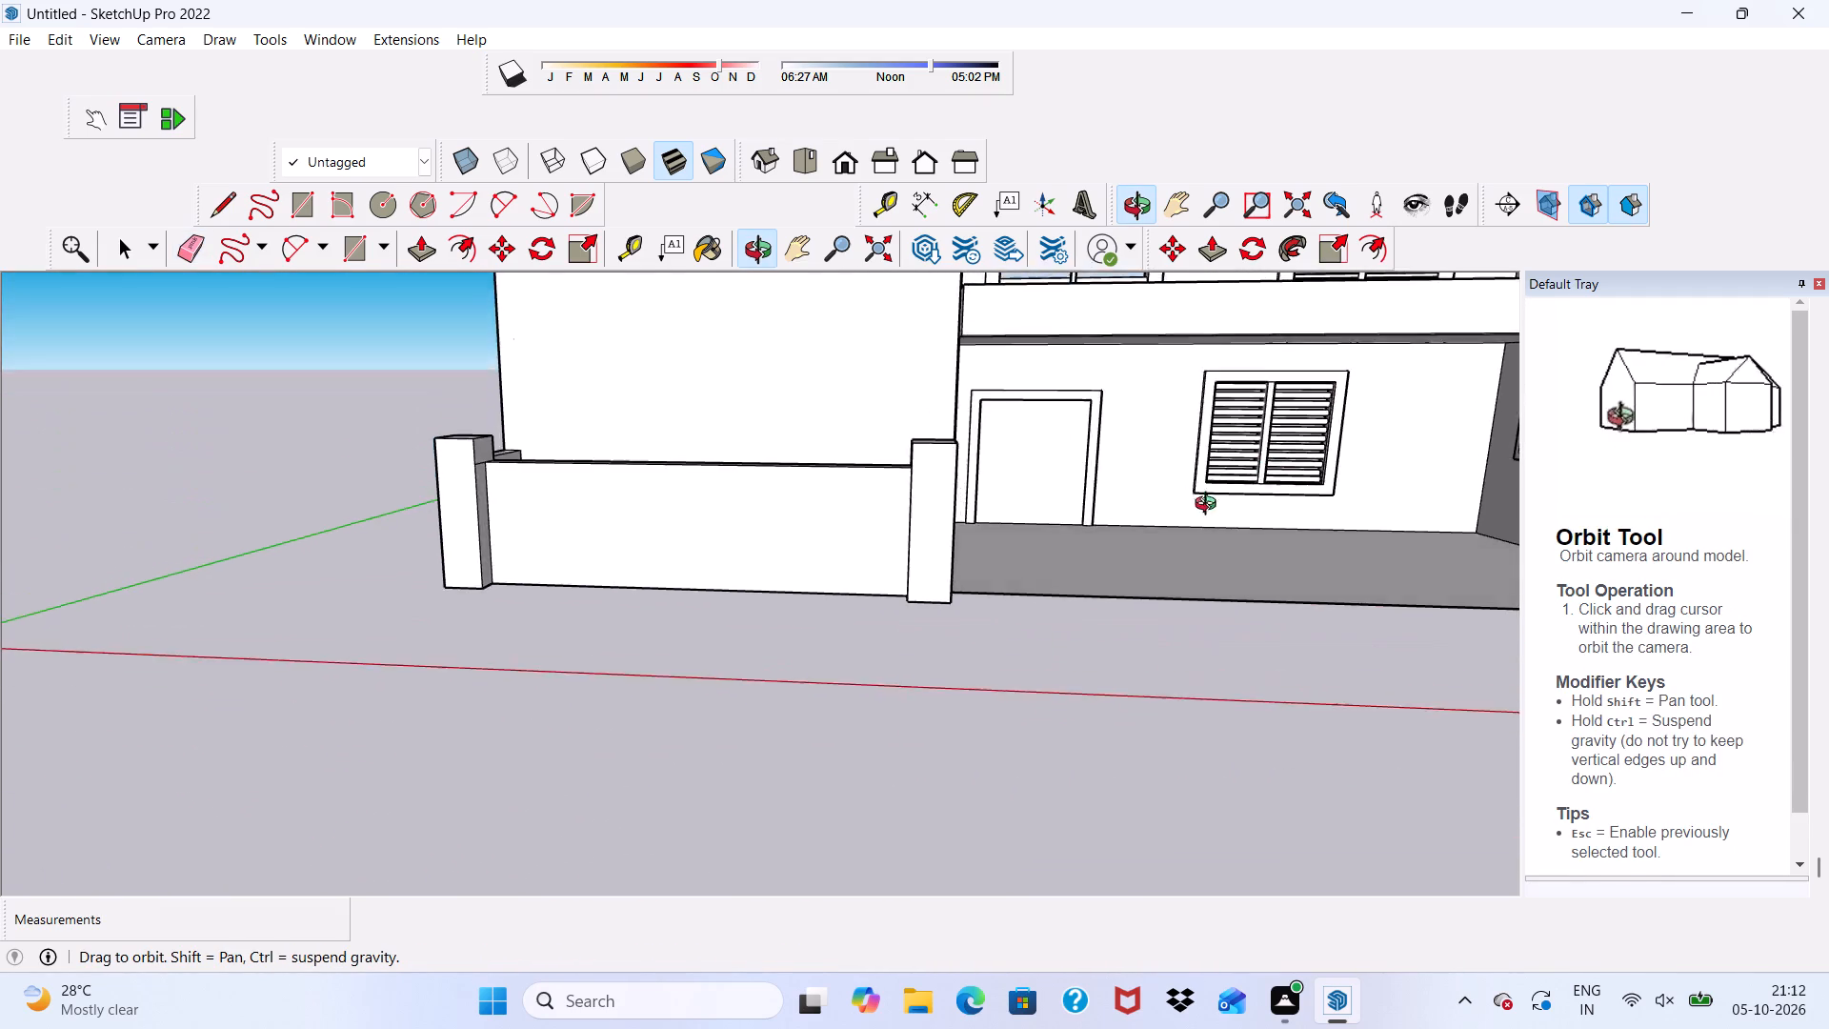
middle_click_drag(1210, 506, 1238, 488)
scroll(1323, 433, "down", 4)
key("space")
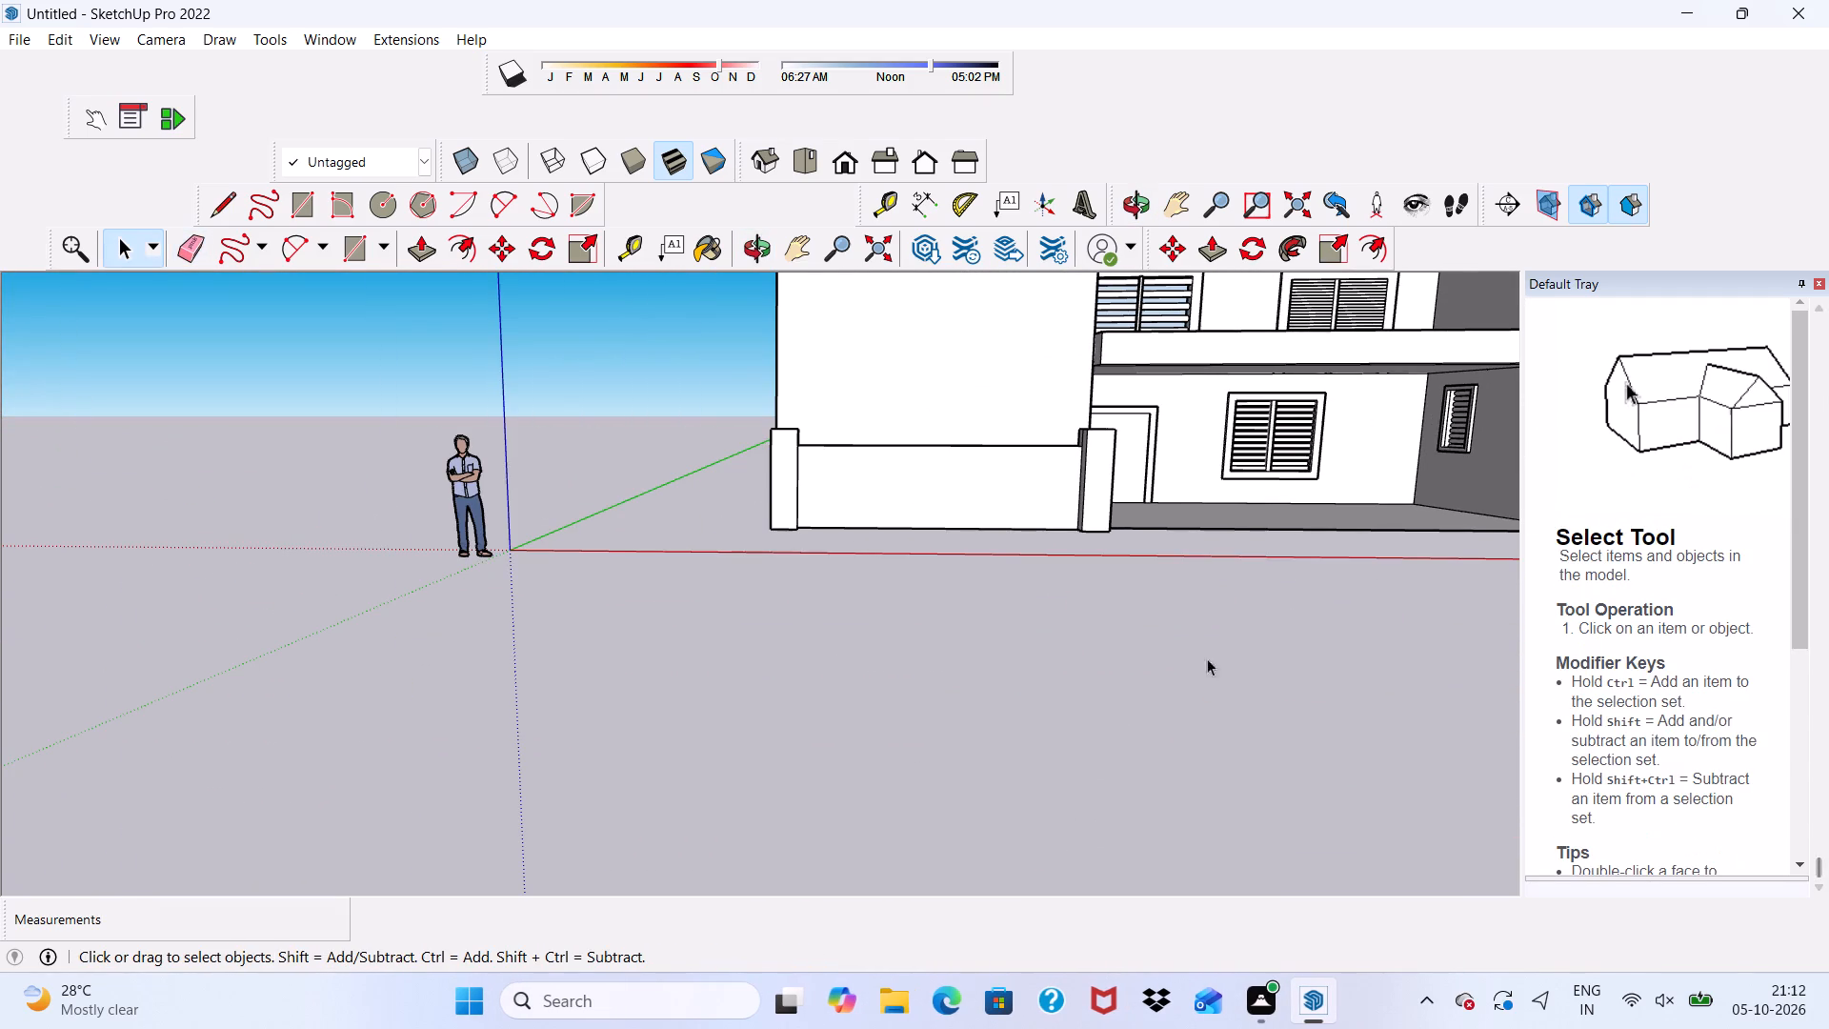
scroll(1241, 245, "down", 5)
scroll(834, 410, "down", 9)
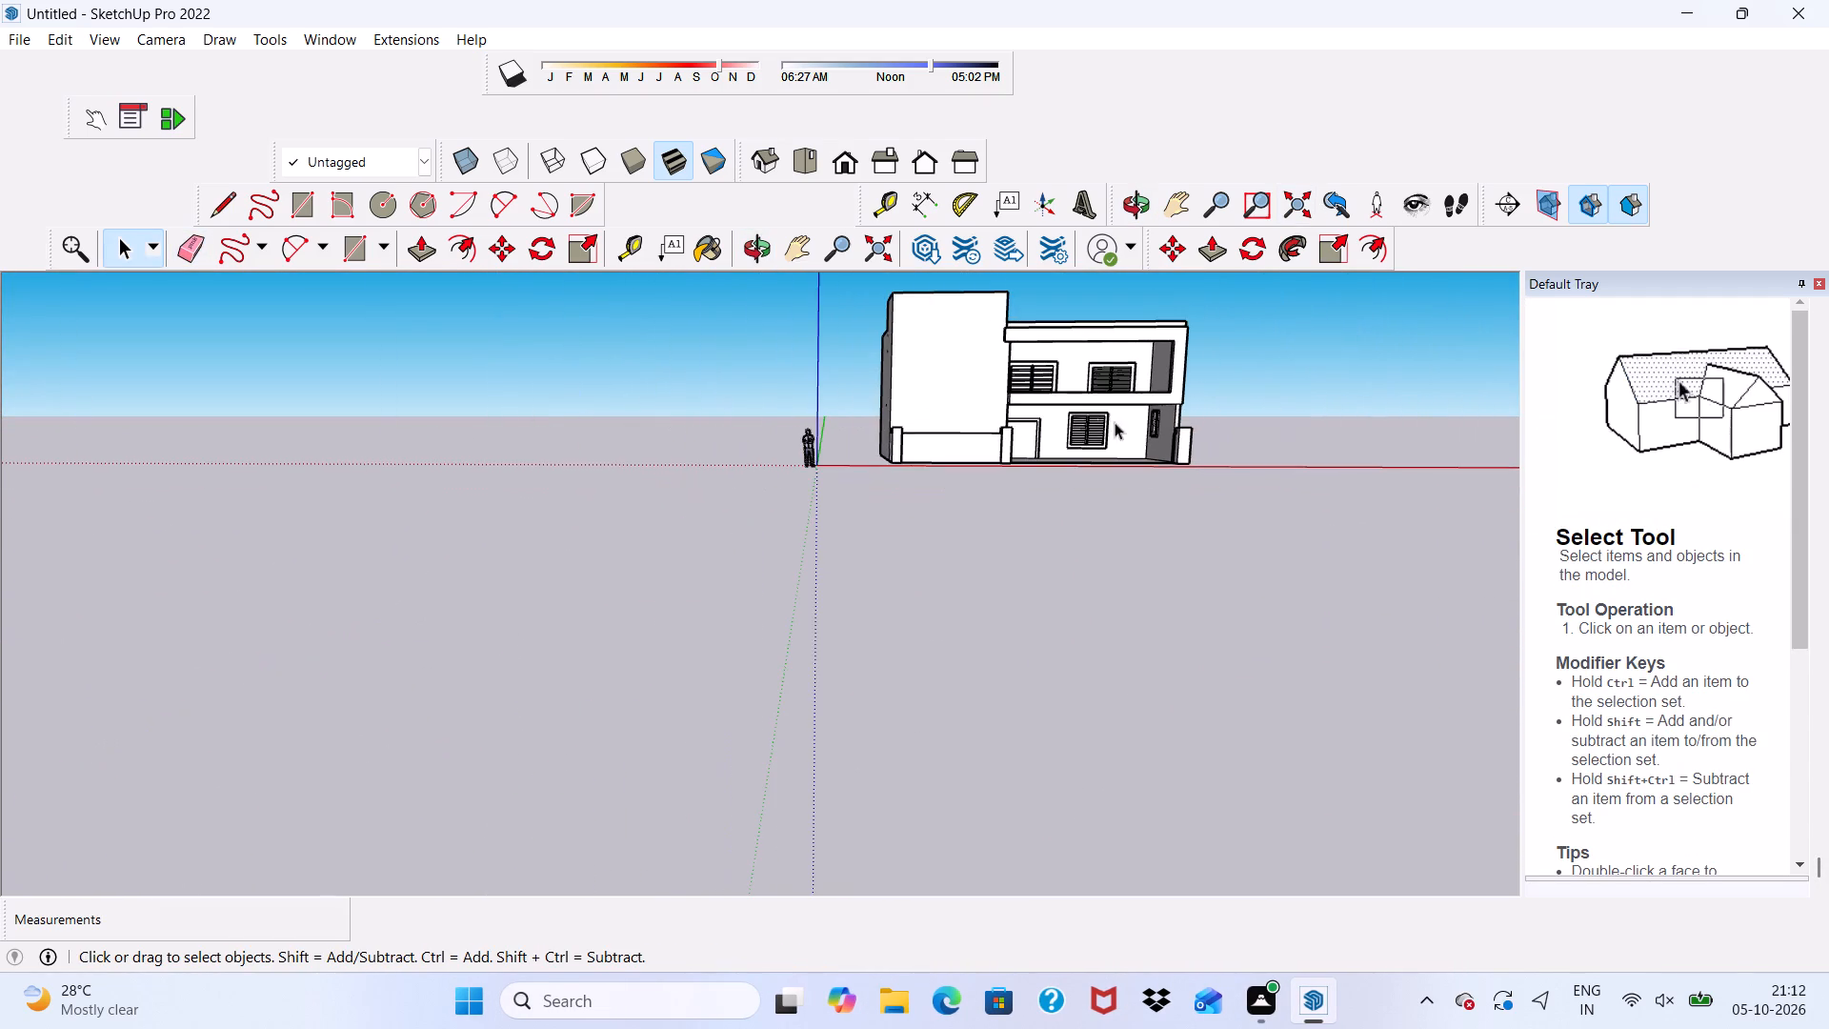
scroll(1113, 343, "up", 12)
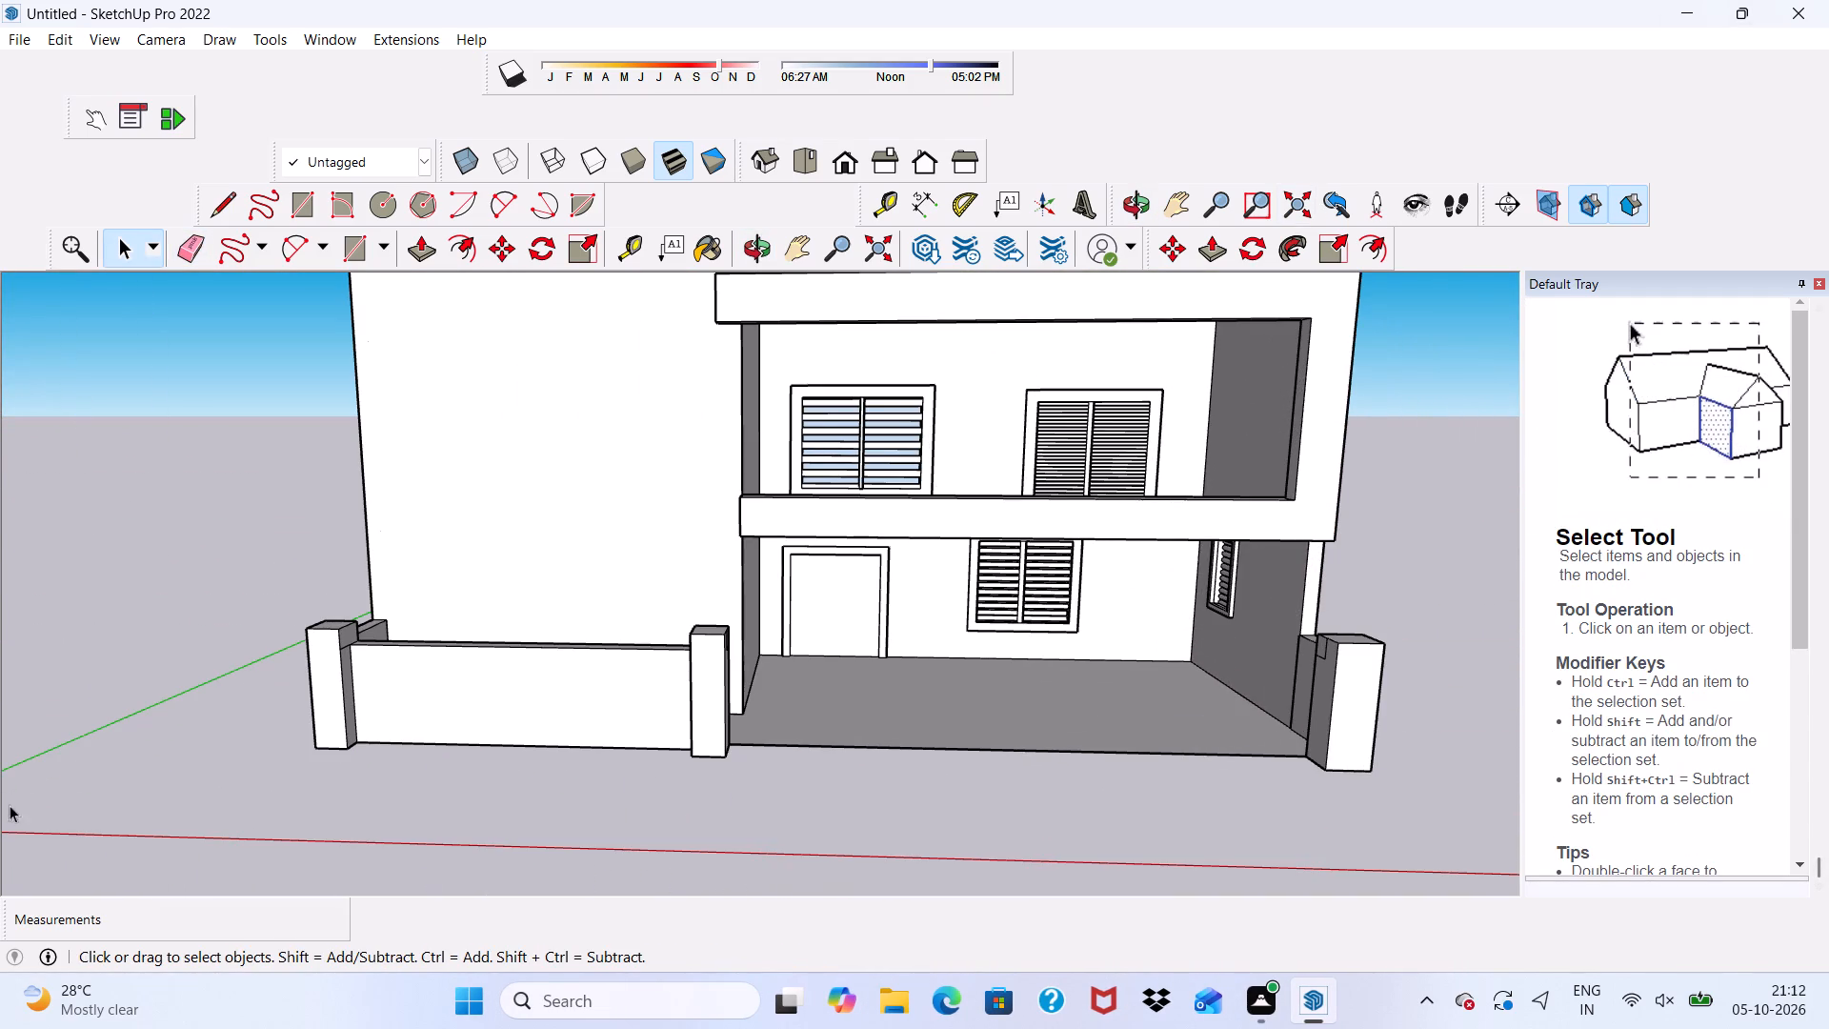
scroll(123, 1028, "down", 2)
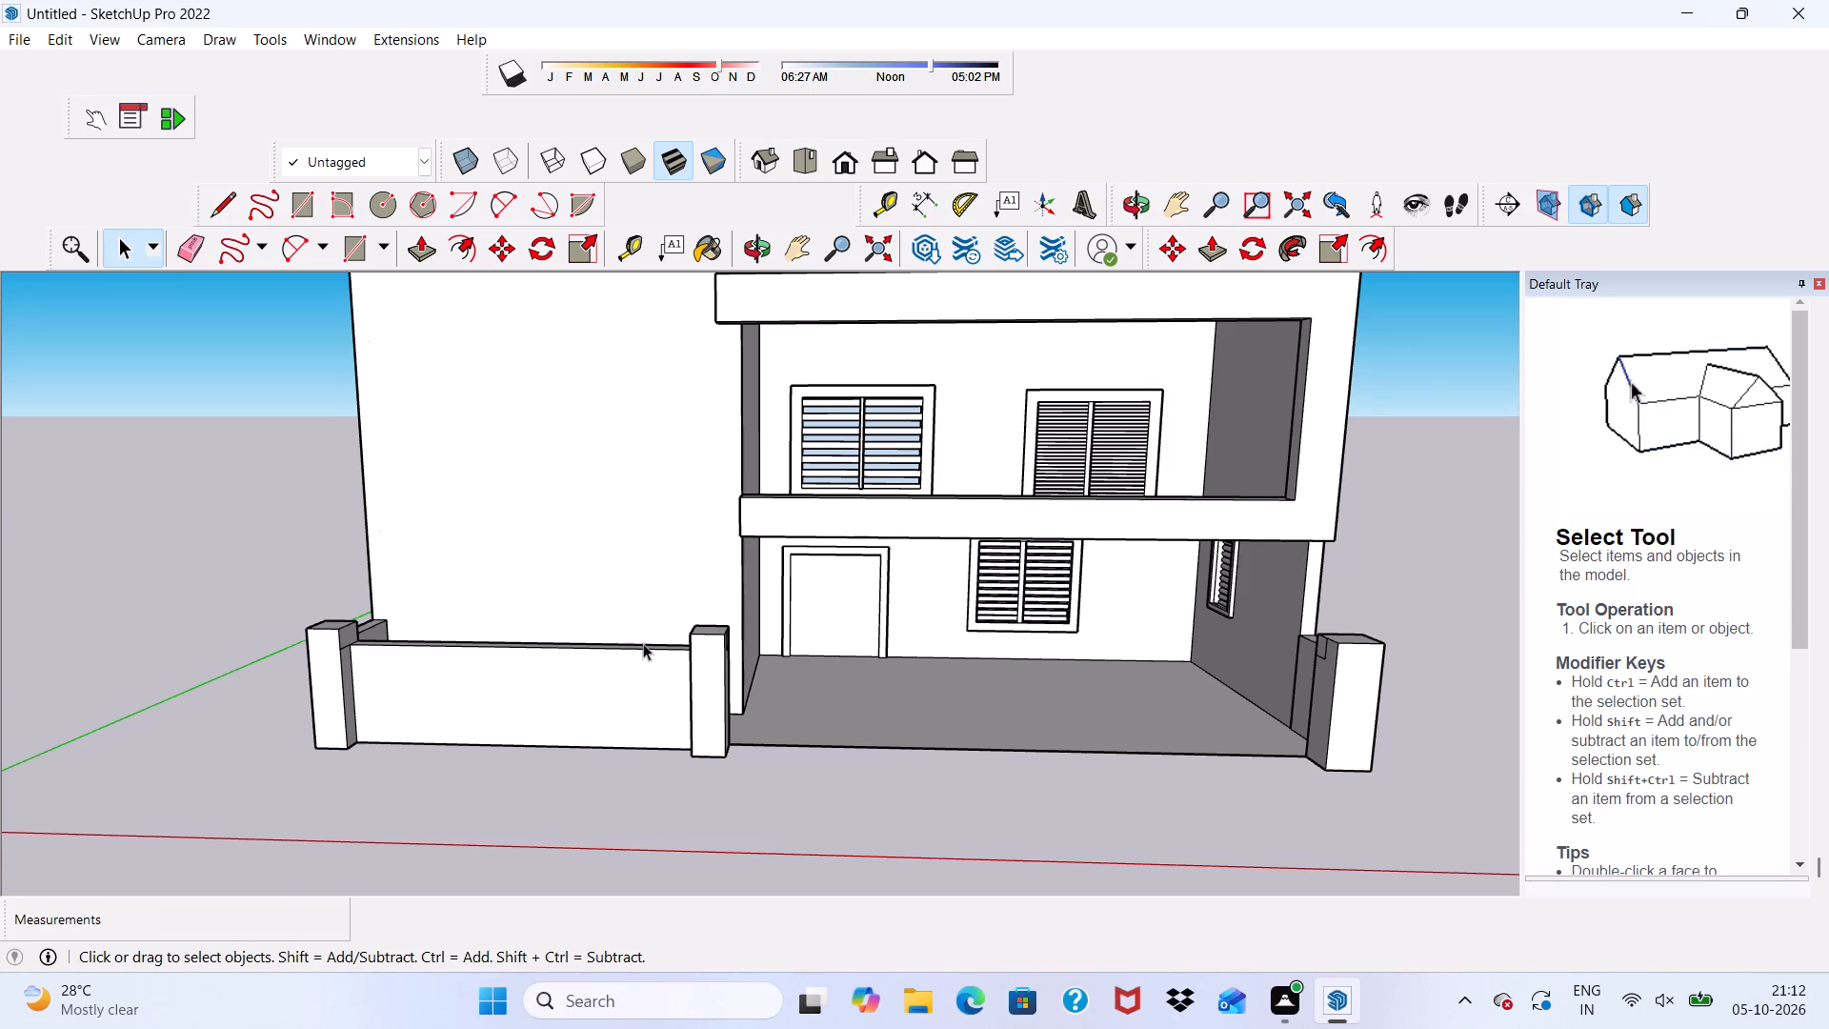
Draw a rectangle about 8' 5" by 2' 3" on the front wall face between the first and second piers.
scroll(643, 643, "down", 5)
middle_click_drag(770, 661, 802, 642)
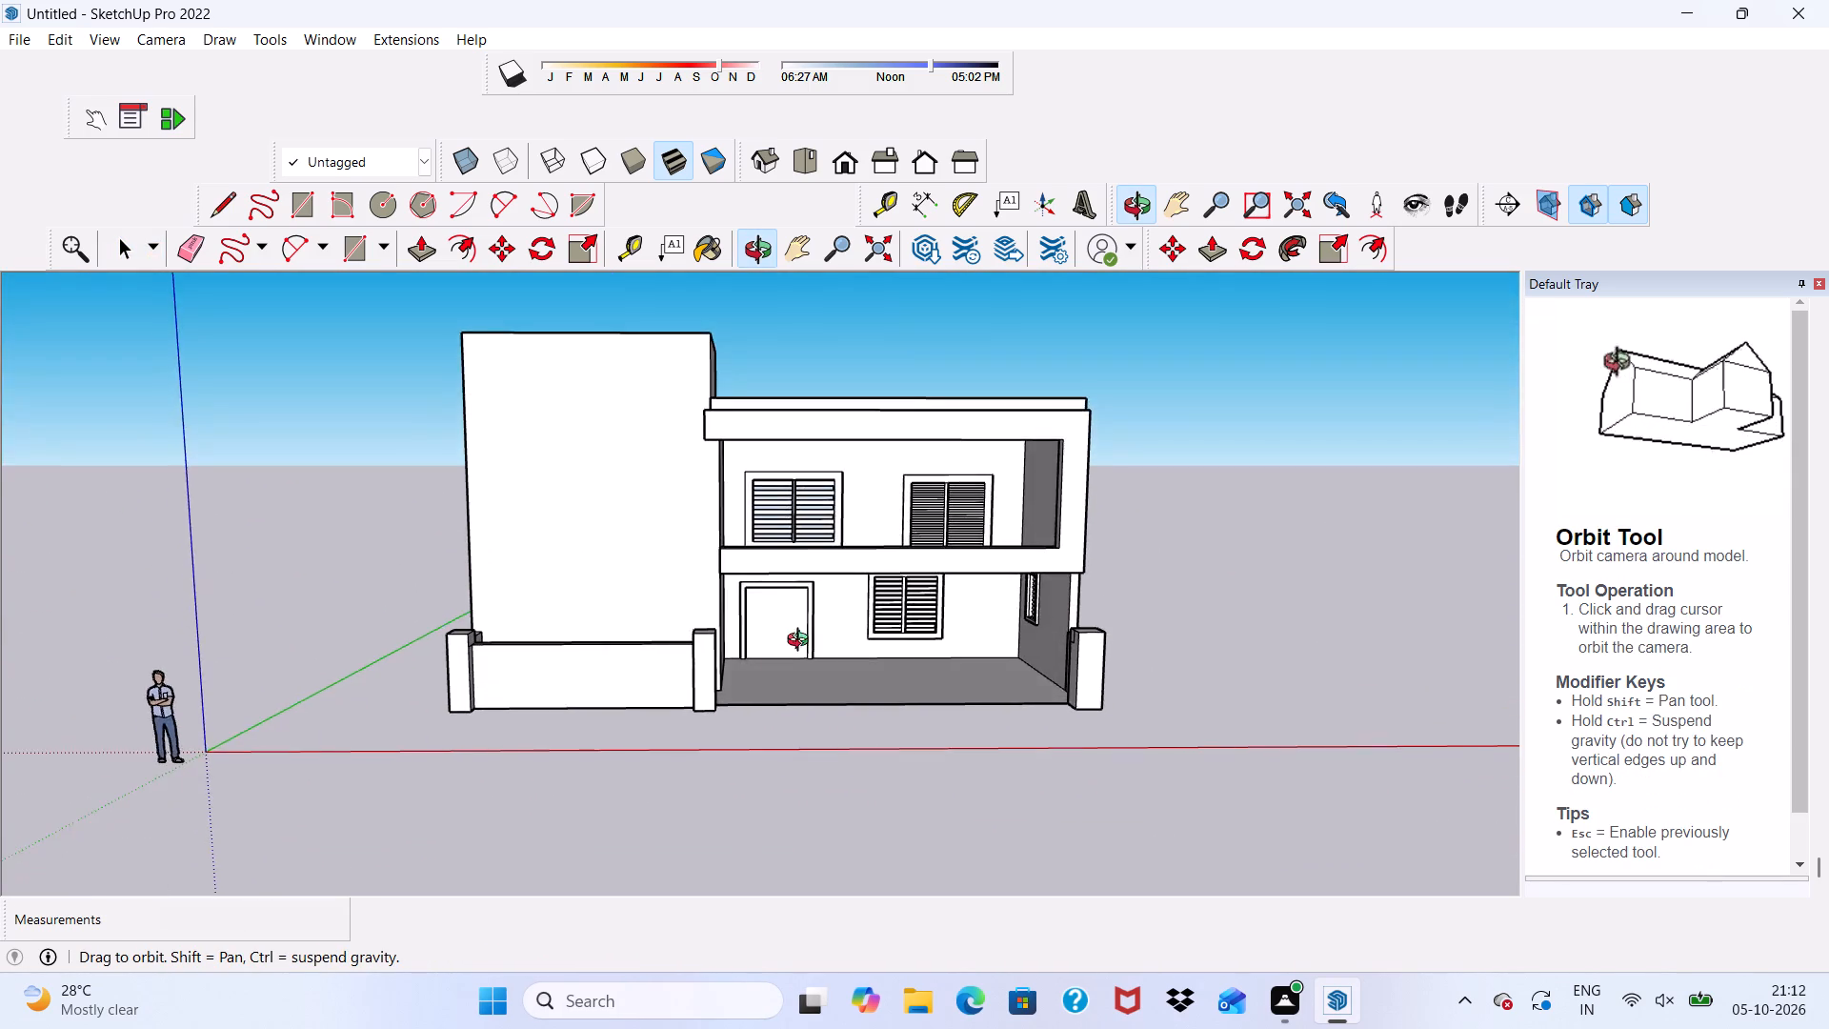
middle_click_drag(802, 642, 600, 700)
scroll(705, 596, "up", 6)
scroll(653, 464, "up", 5)
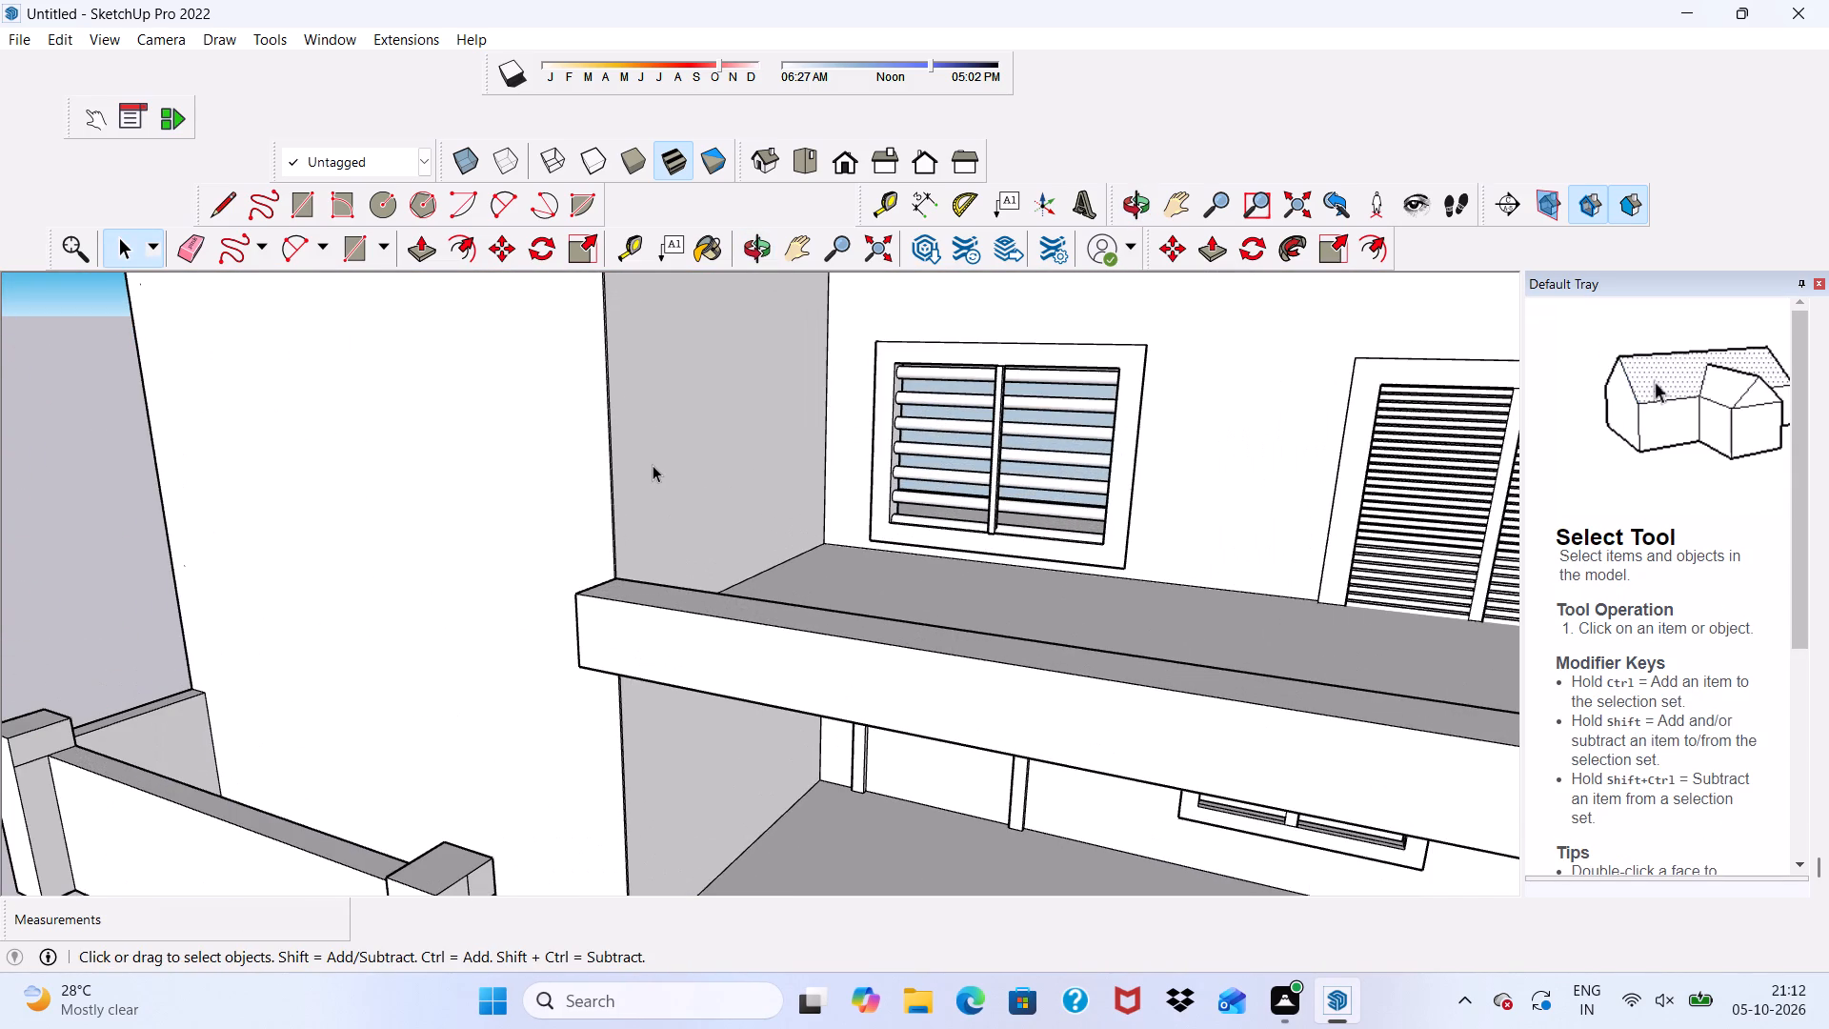
scroll(653, 474, "down", 5)
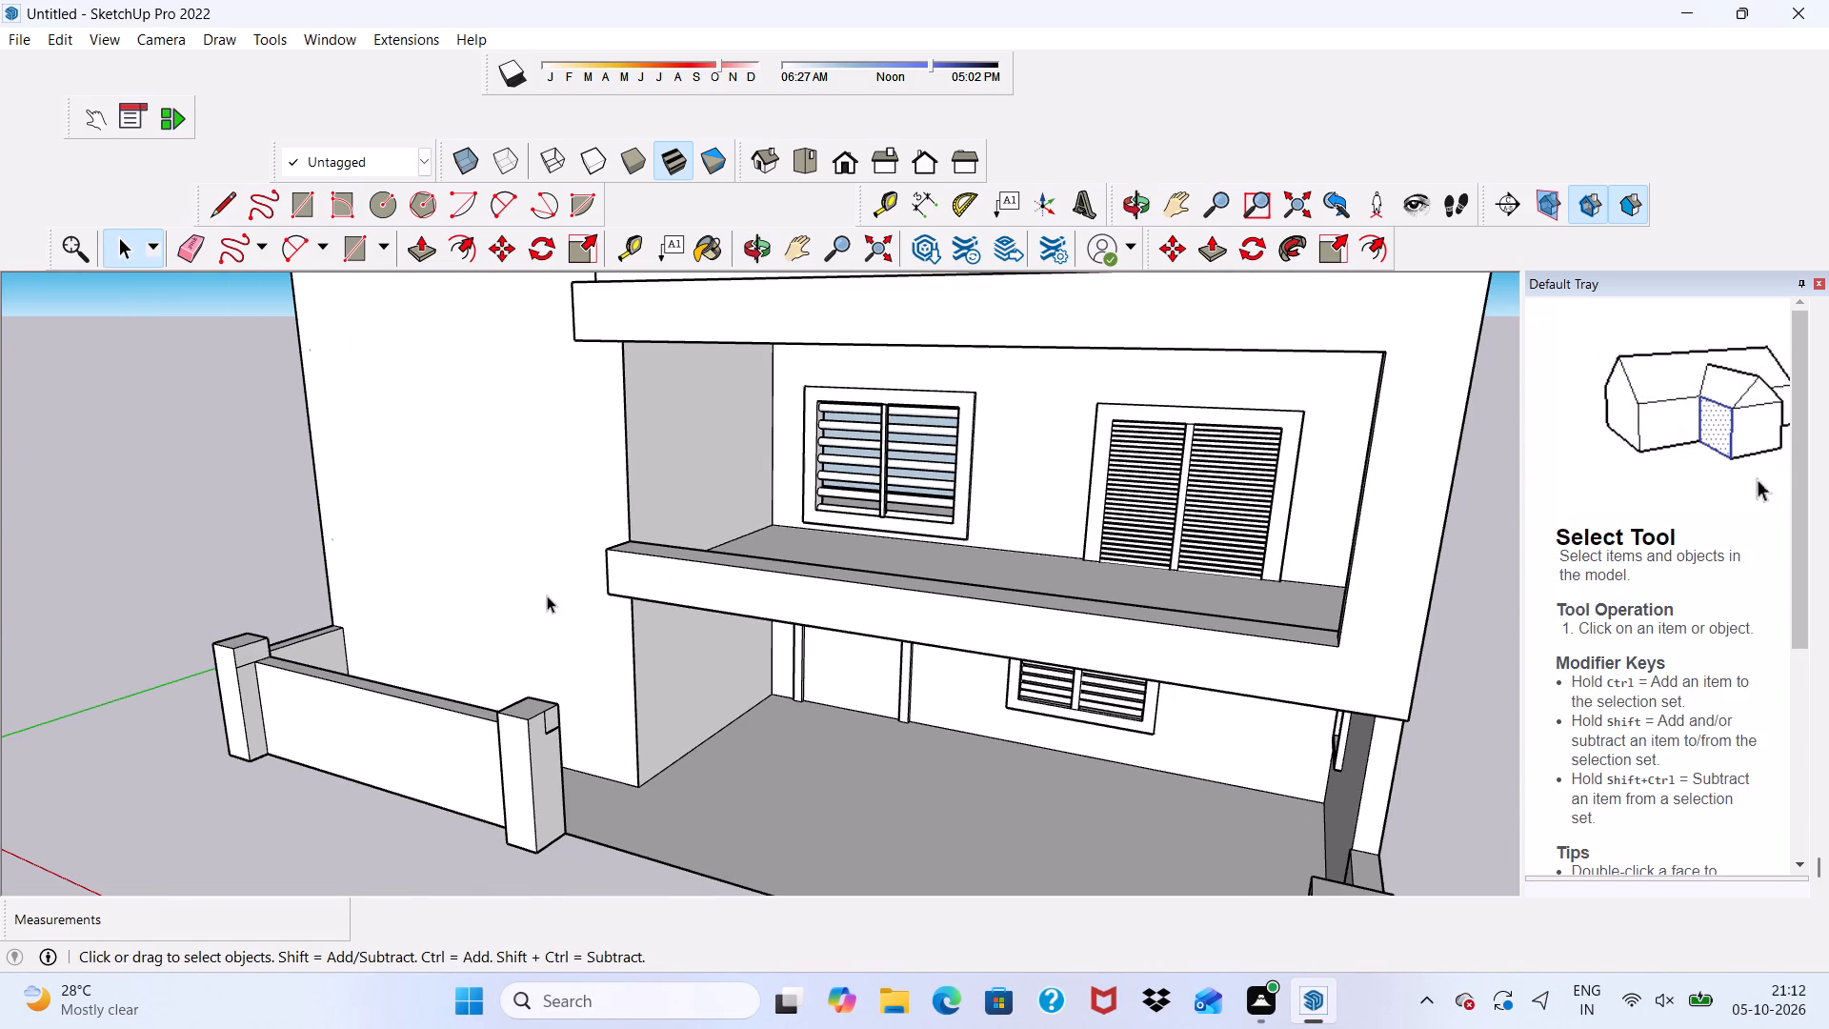
scroll(547, 595, "up", 2)
scroll(547, 595, "down", 5)
middle_click_drag(552, 604, 776, 480)
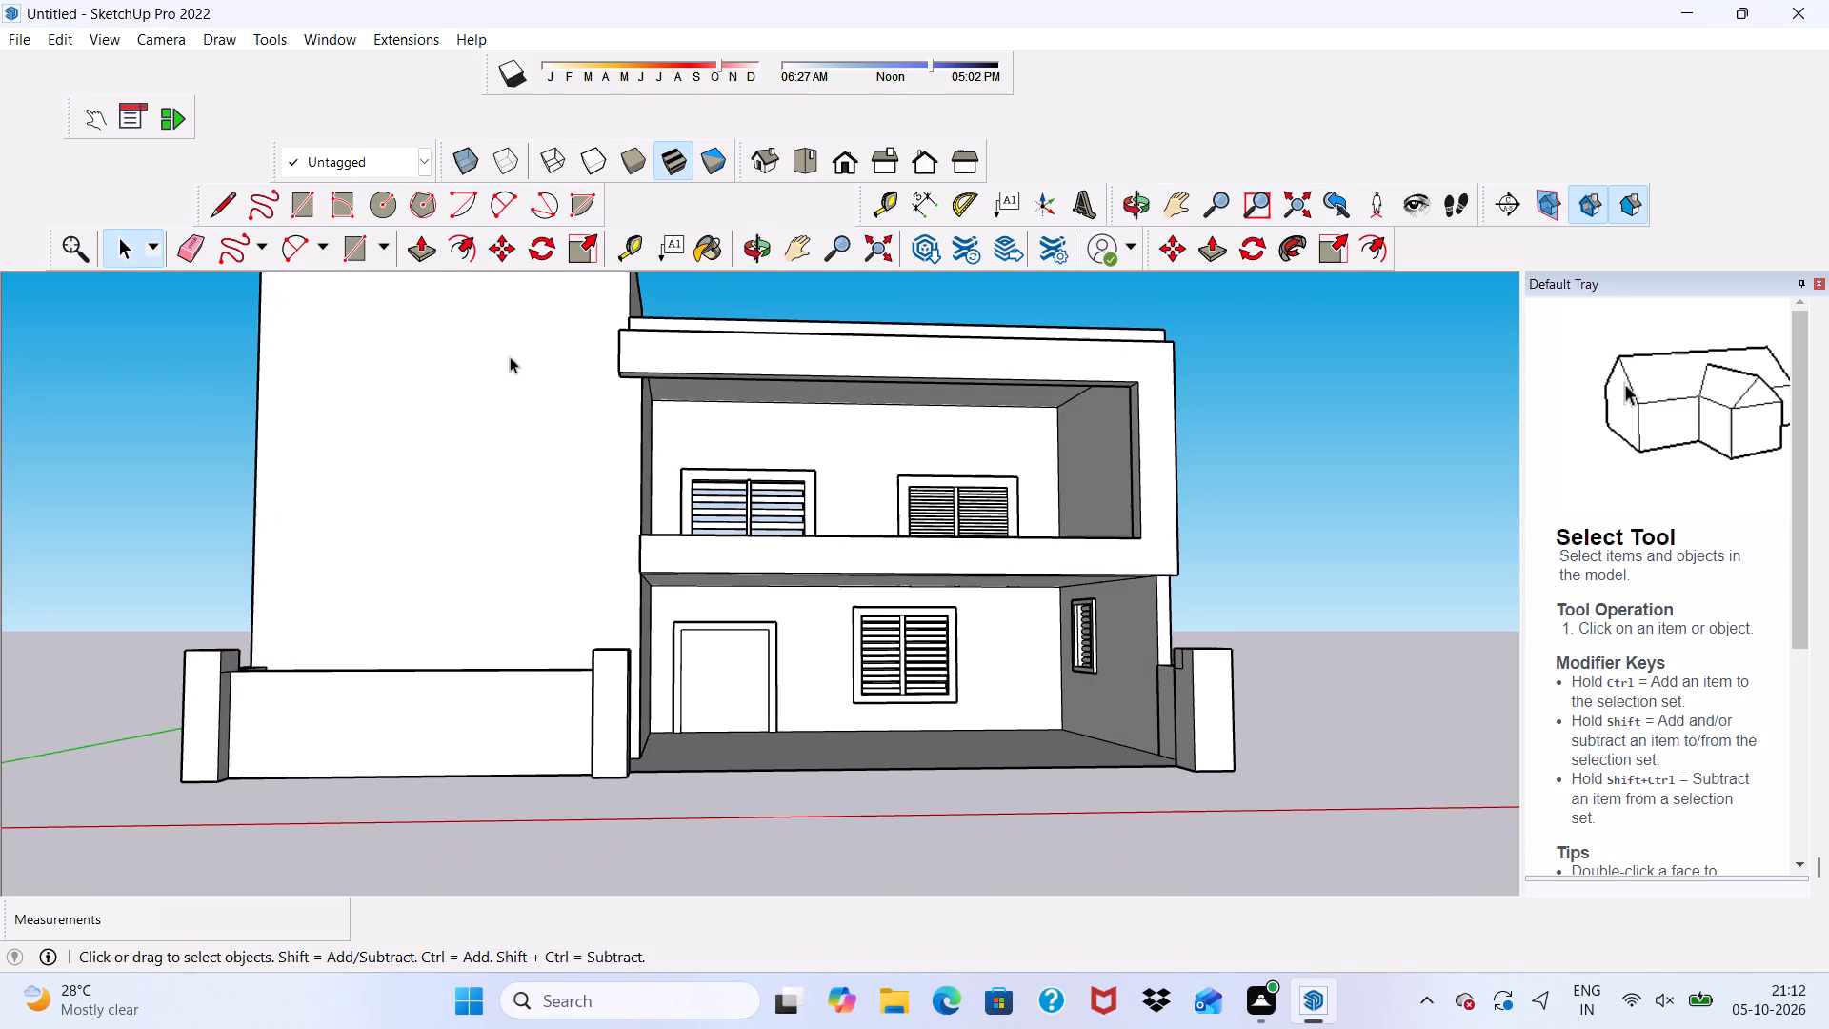
left_click(314, 199)
scroll(321, 544, "up", 3)
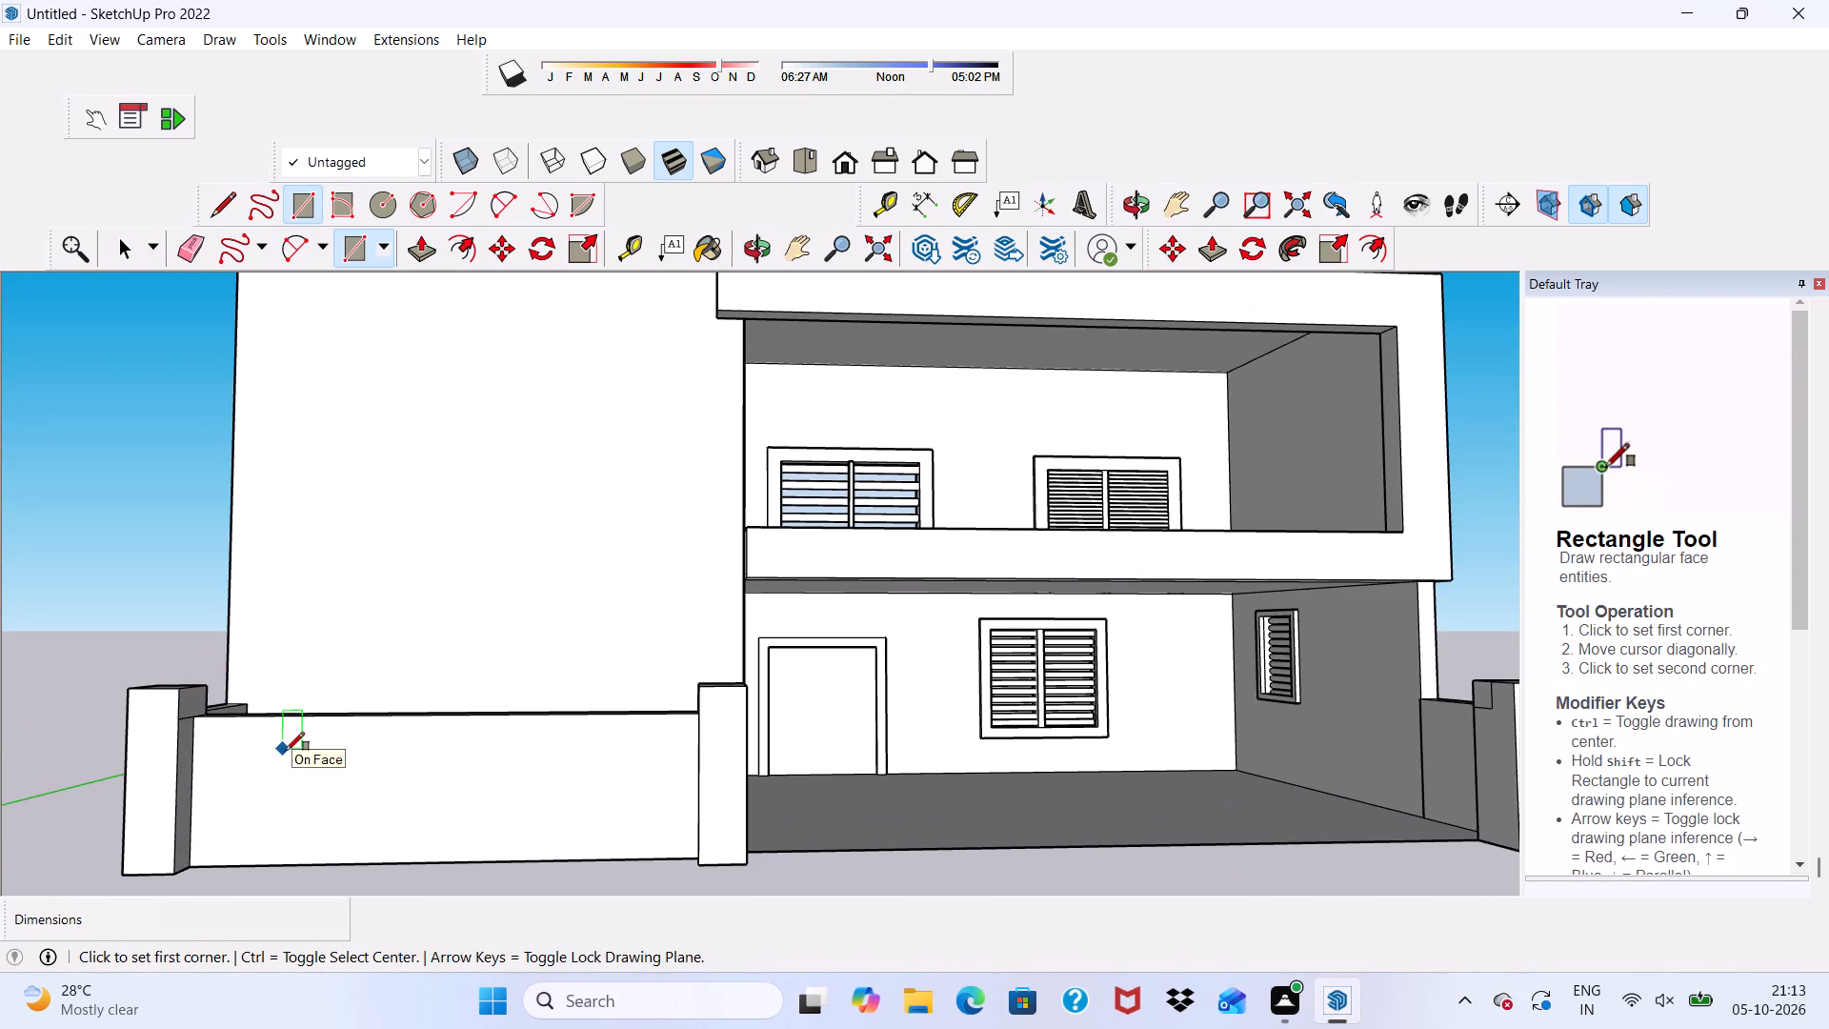
left_click(310, 754)
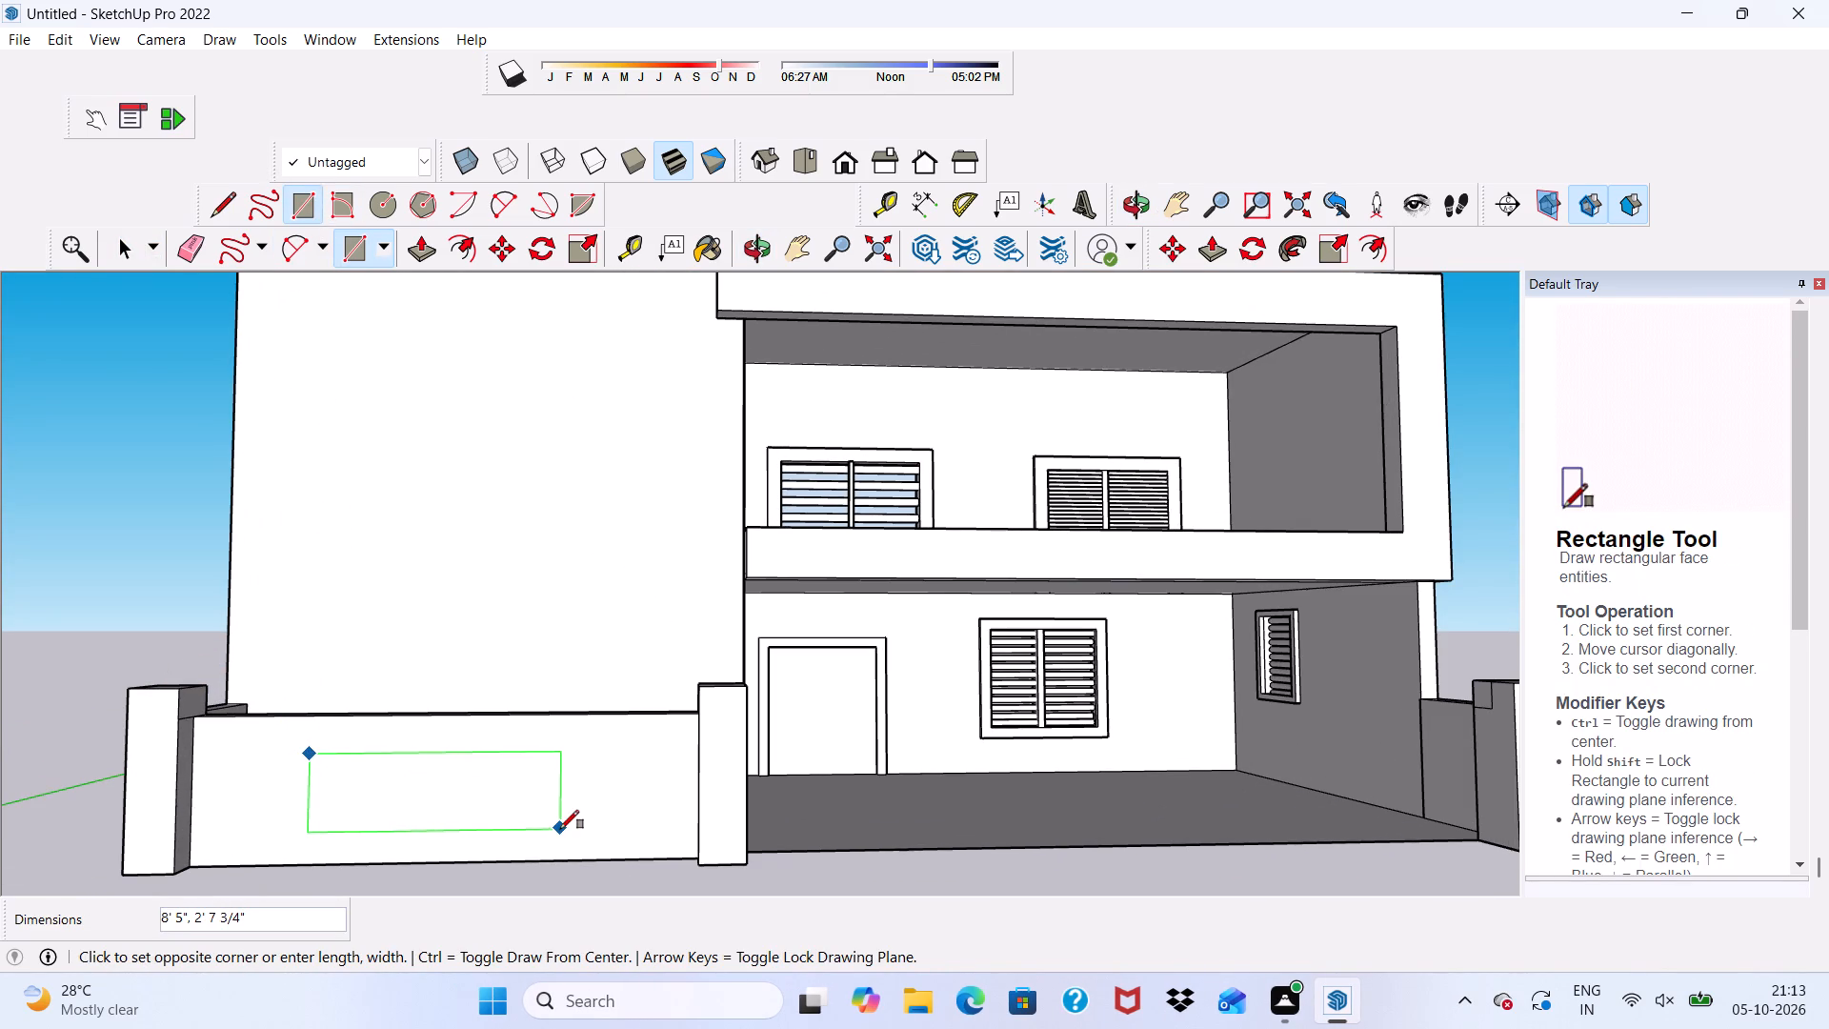
left_click(560, 817)
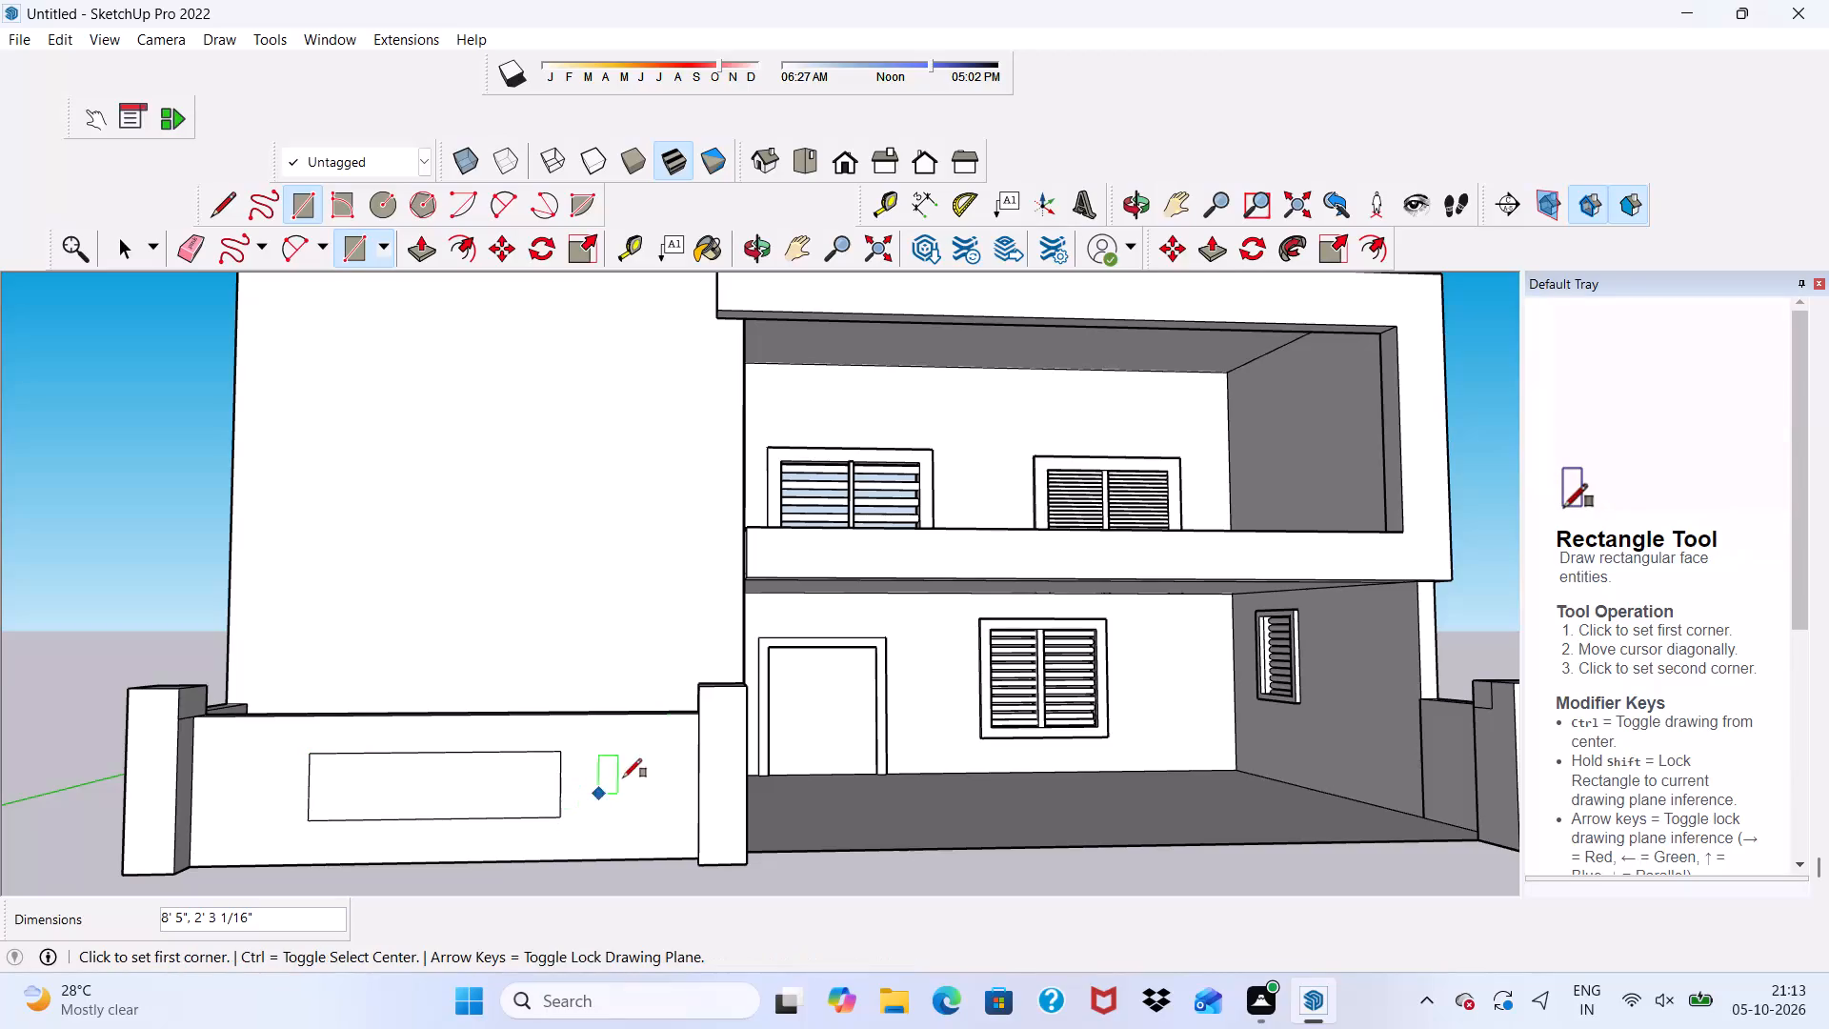
key("space")
Push/Pull the rectangle inward about 10 3/8", through the wall's full thickness, to cut a window-like opening.
scroll(134, 805, "up", 2)
scroll(581, 761, "up", 5)
scroll(545, 766, "down", 2)
middle_click_drag(545, 766, 367, 887)
scroll(421, 769, "up", 5)
left_click(422, 766)
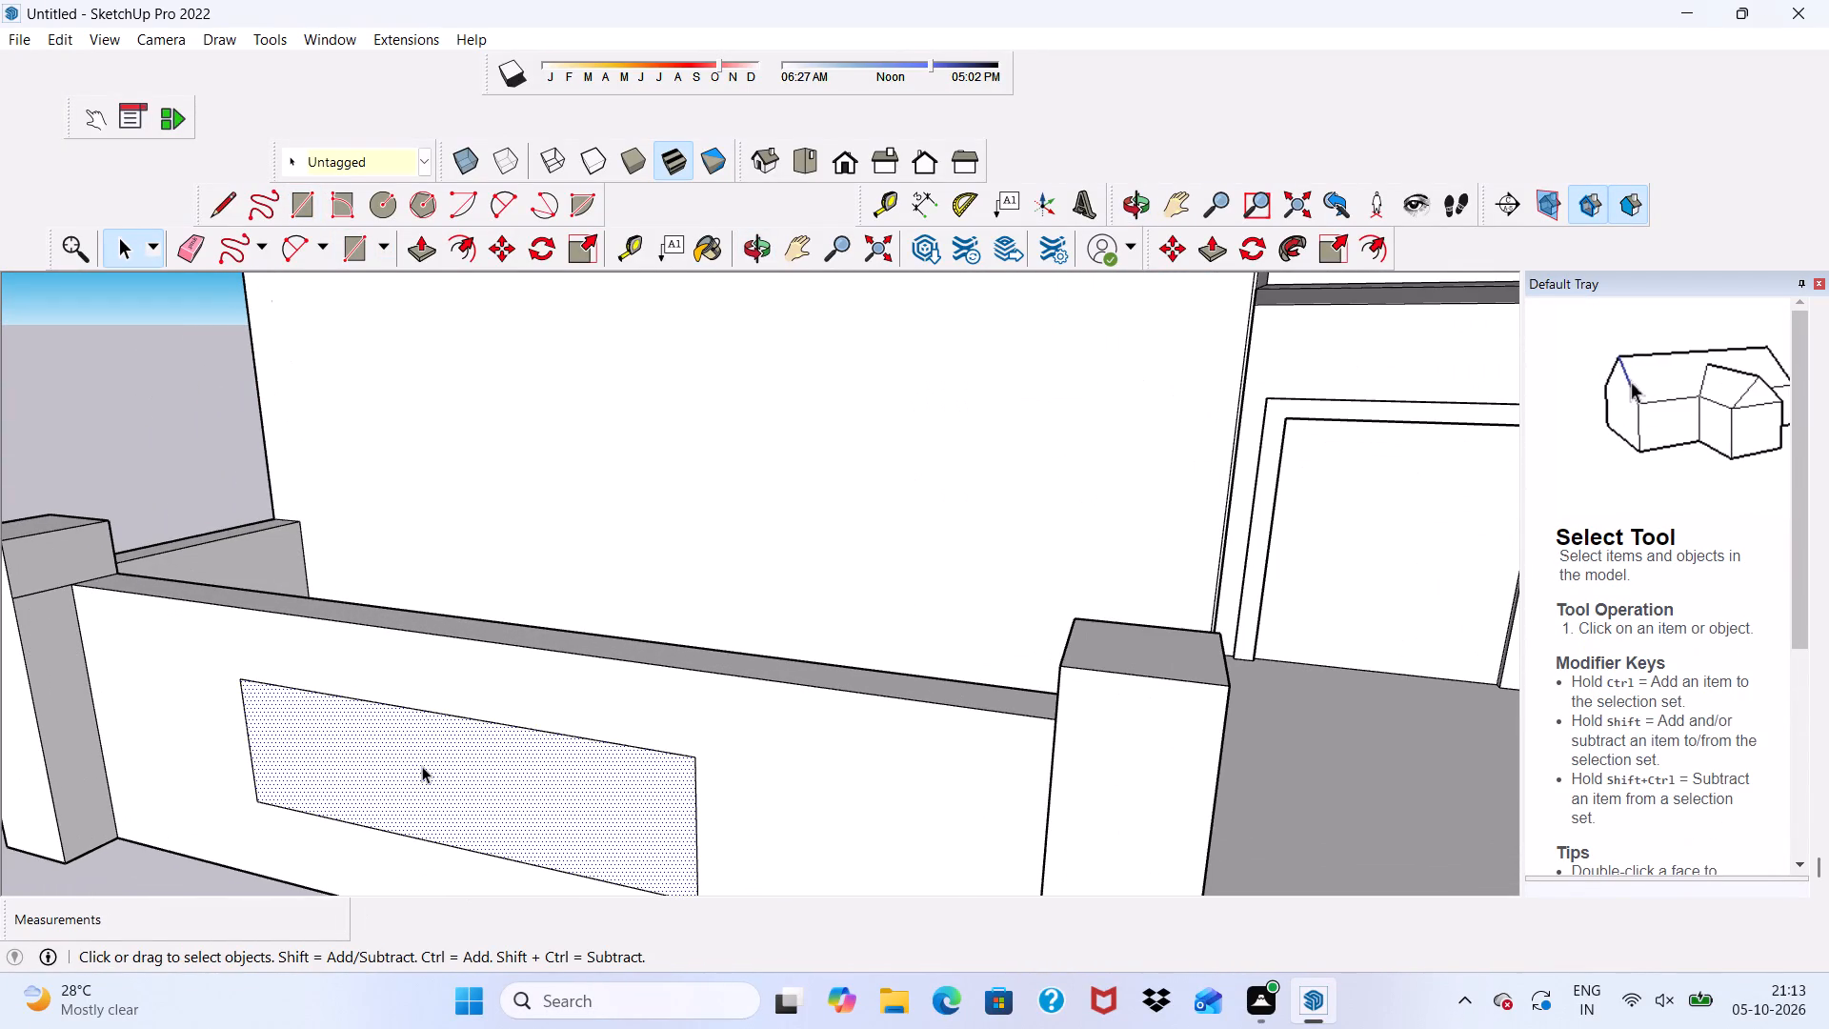
left_click(402, 240)
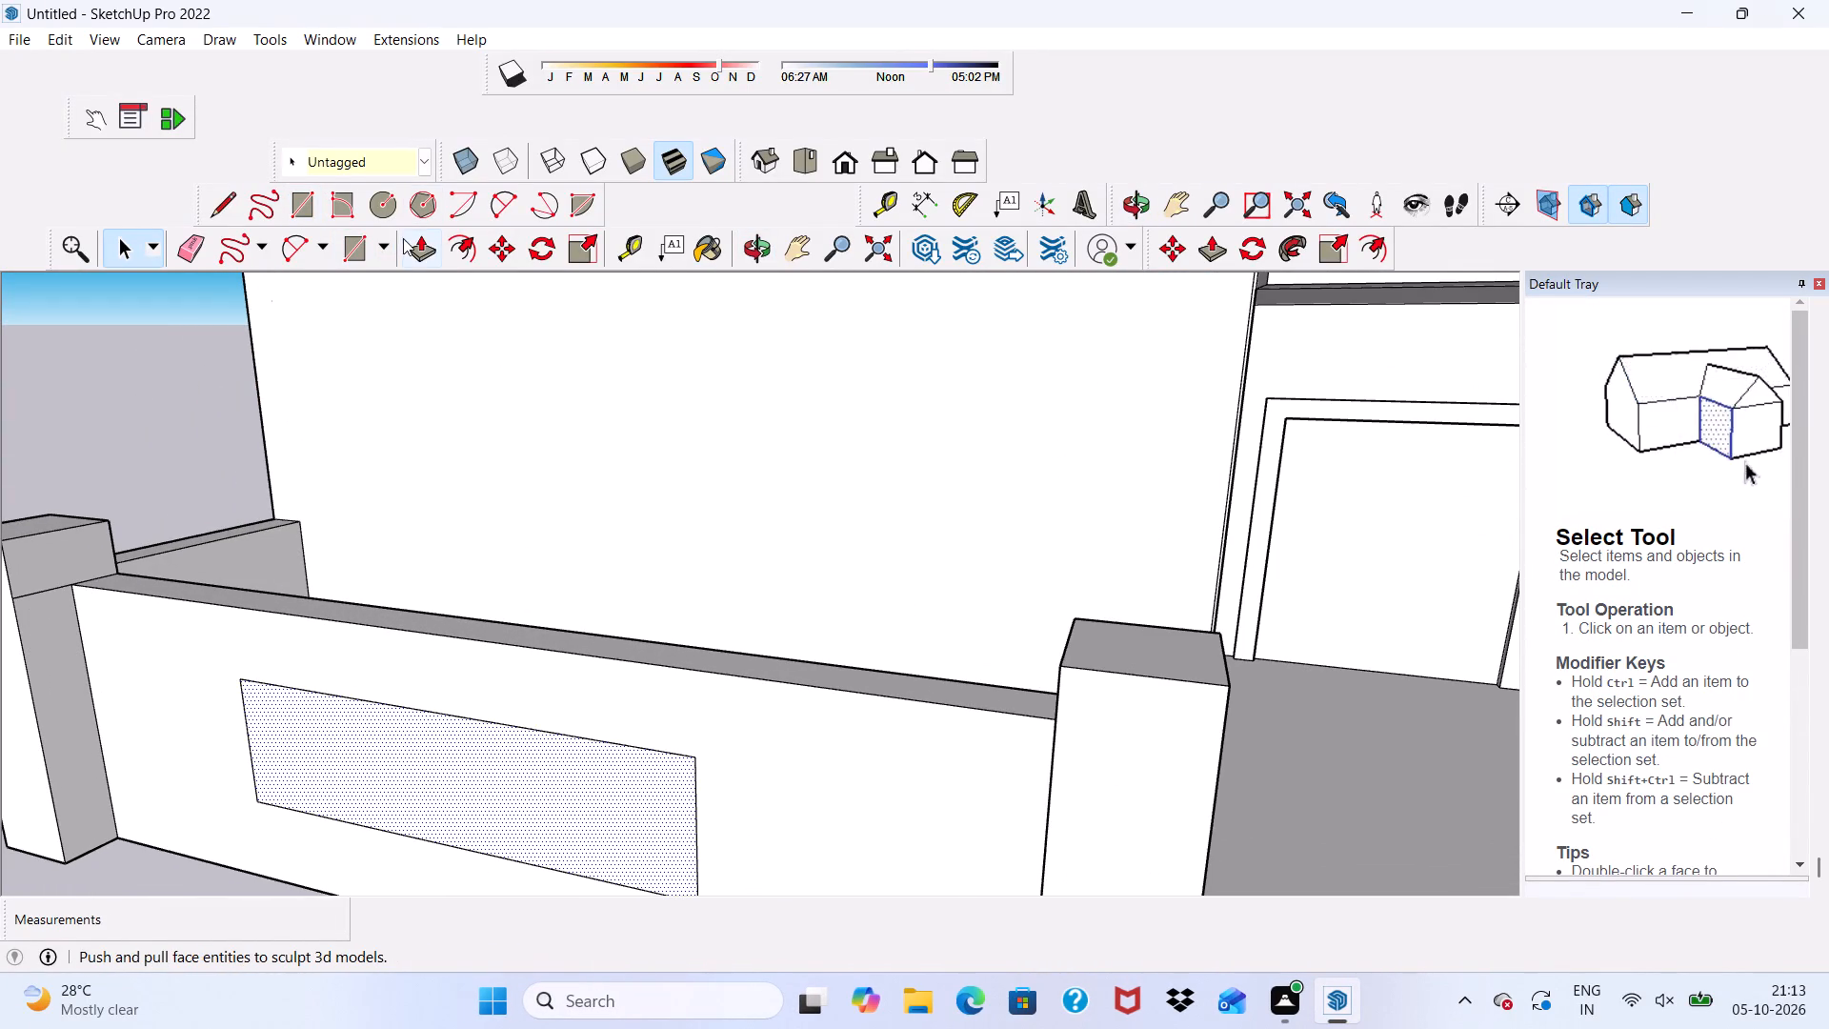
scroll(353, 600, "up", 1)
left_click(266, 723)
scroll(352, 604, "up", 3)
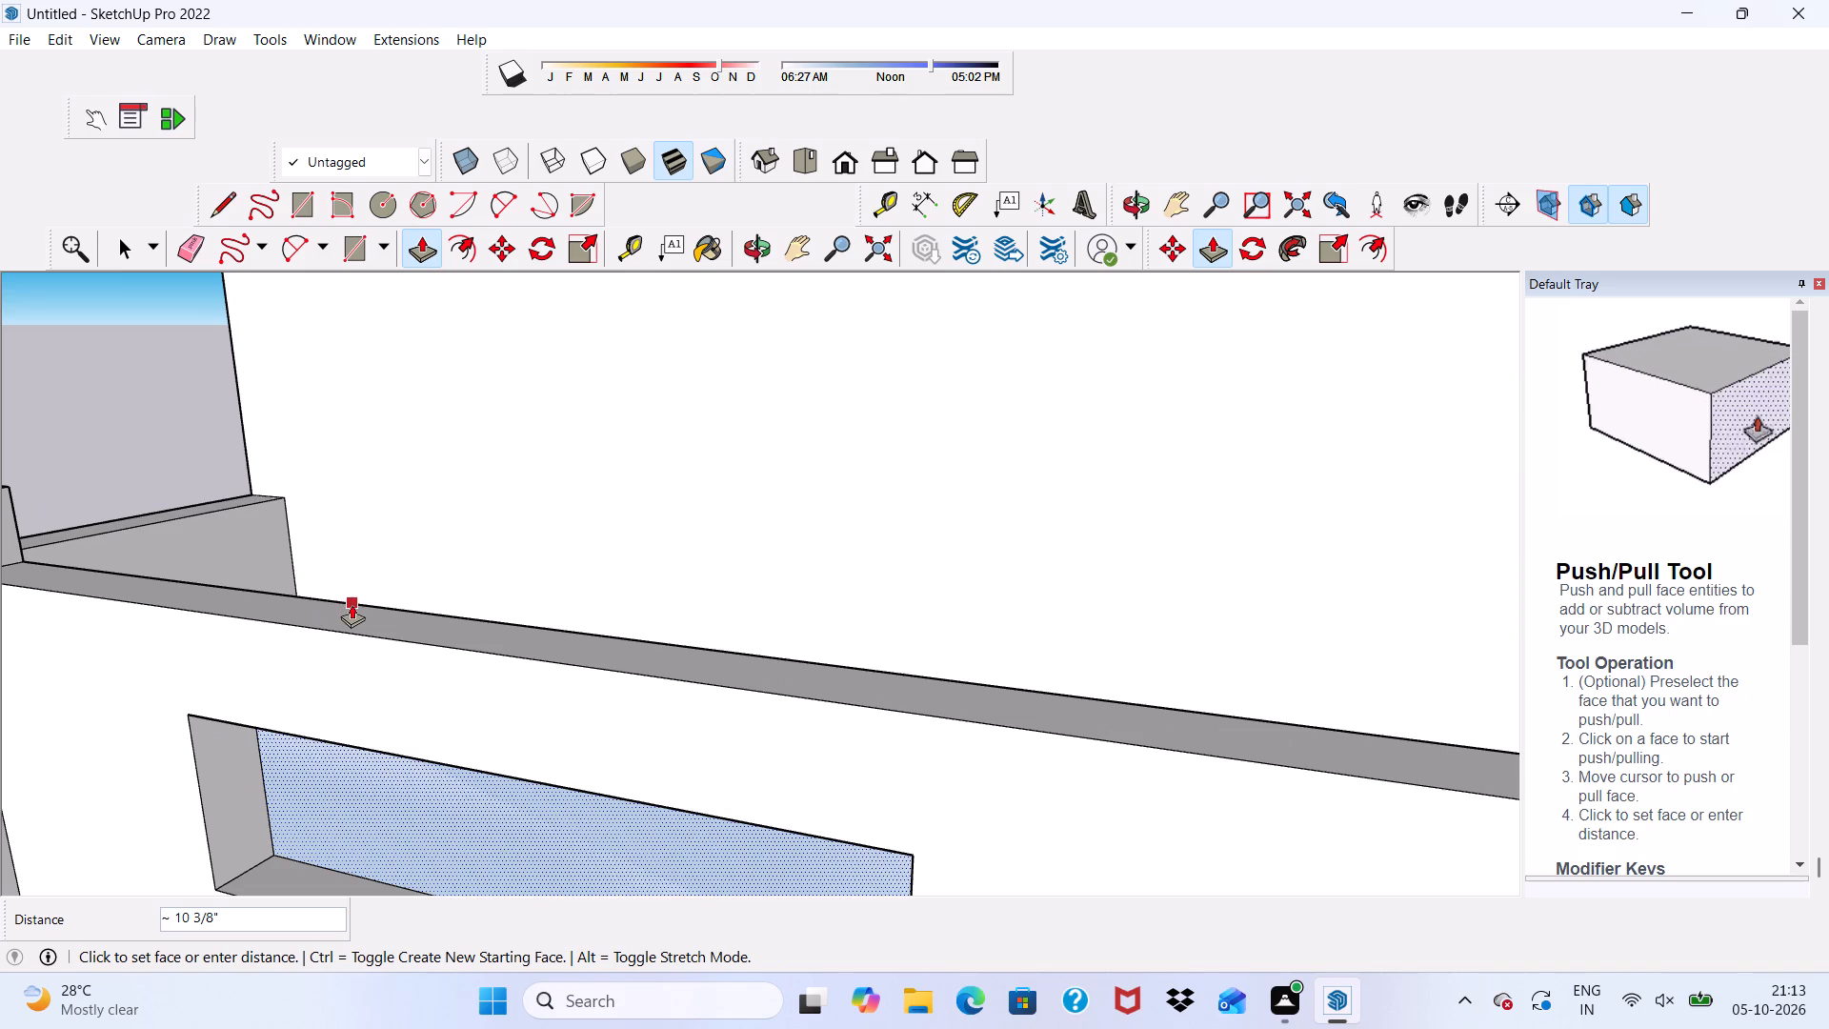
left_click(370, 608)
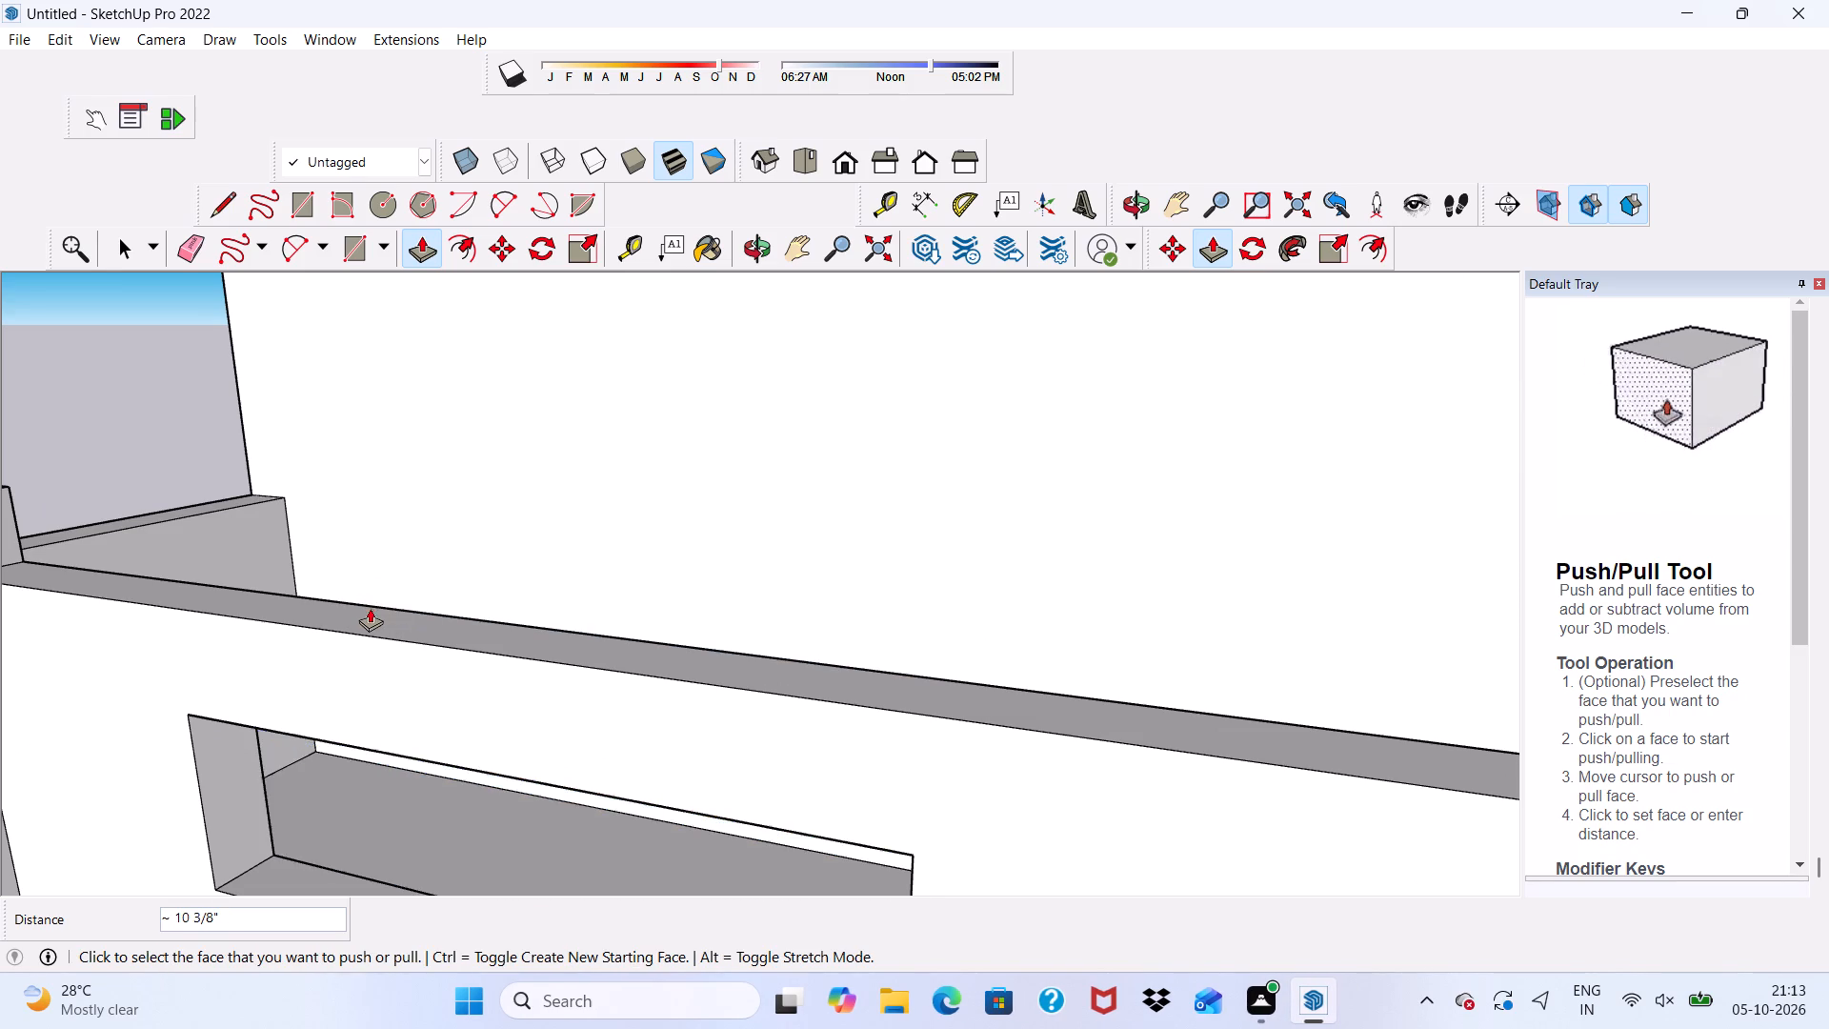
scroll(367, 605, "down", 7)
middle_click_drag(427, 567, 449, 525)
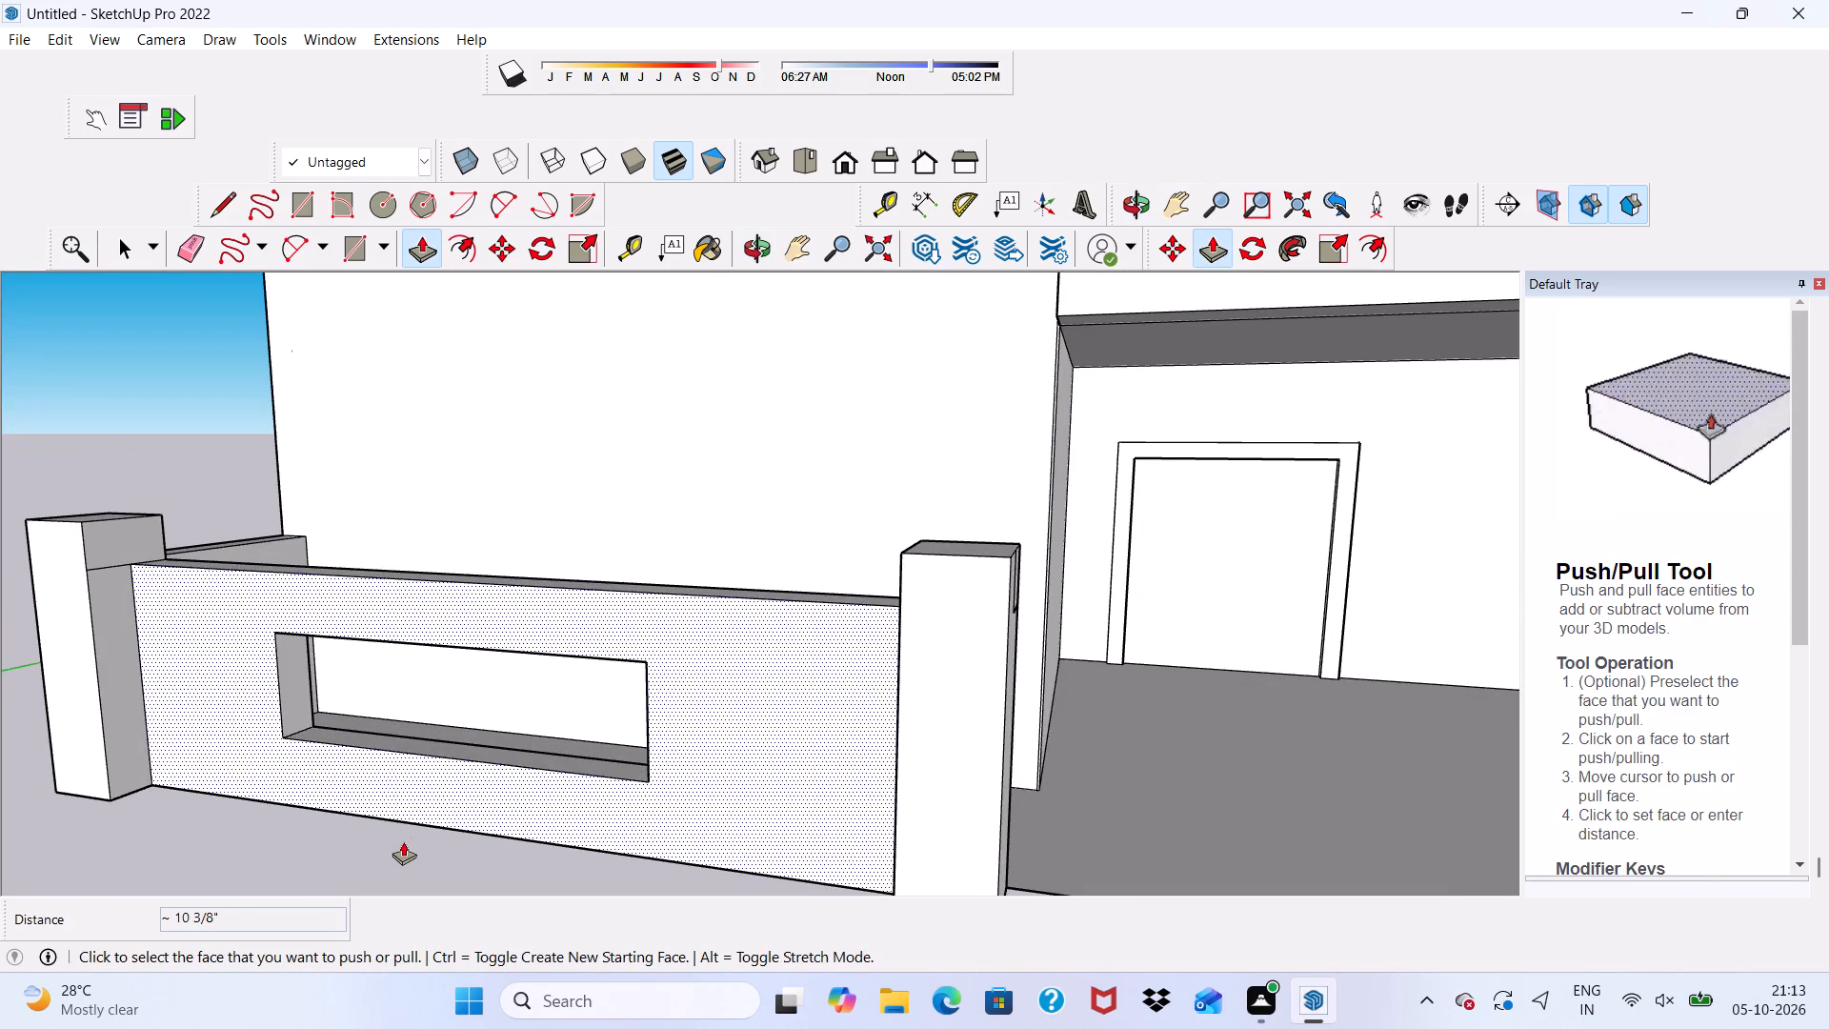
key("space")
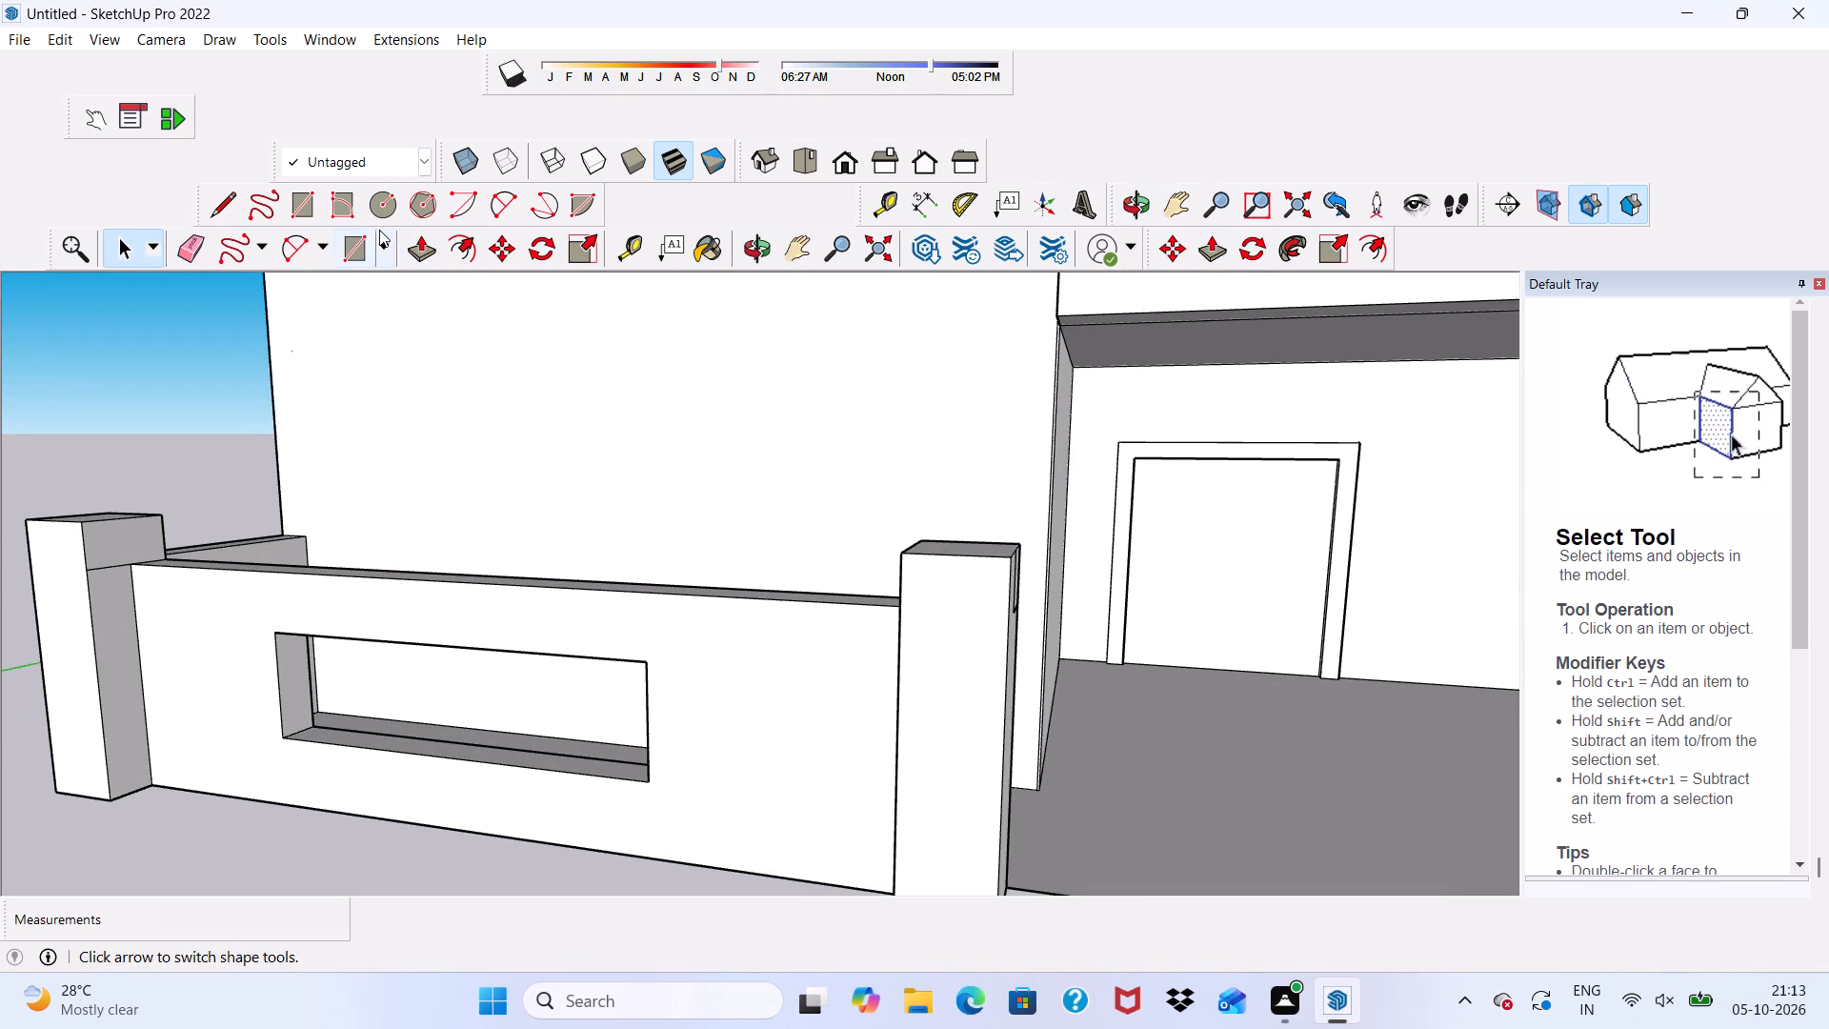
Draw a circle of about 1 9/16" radius near the top of the opening's inner end face beside the first pier.
left_click(377, 199)
scroll(345, 644, "up", 10)
scroll(244, 609, "down", 1)
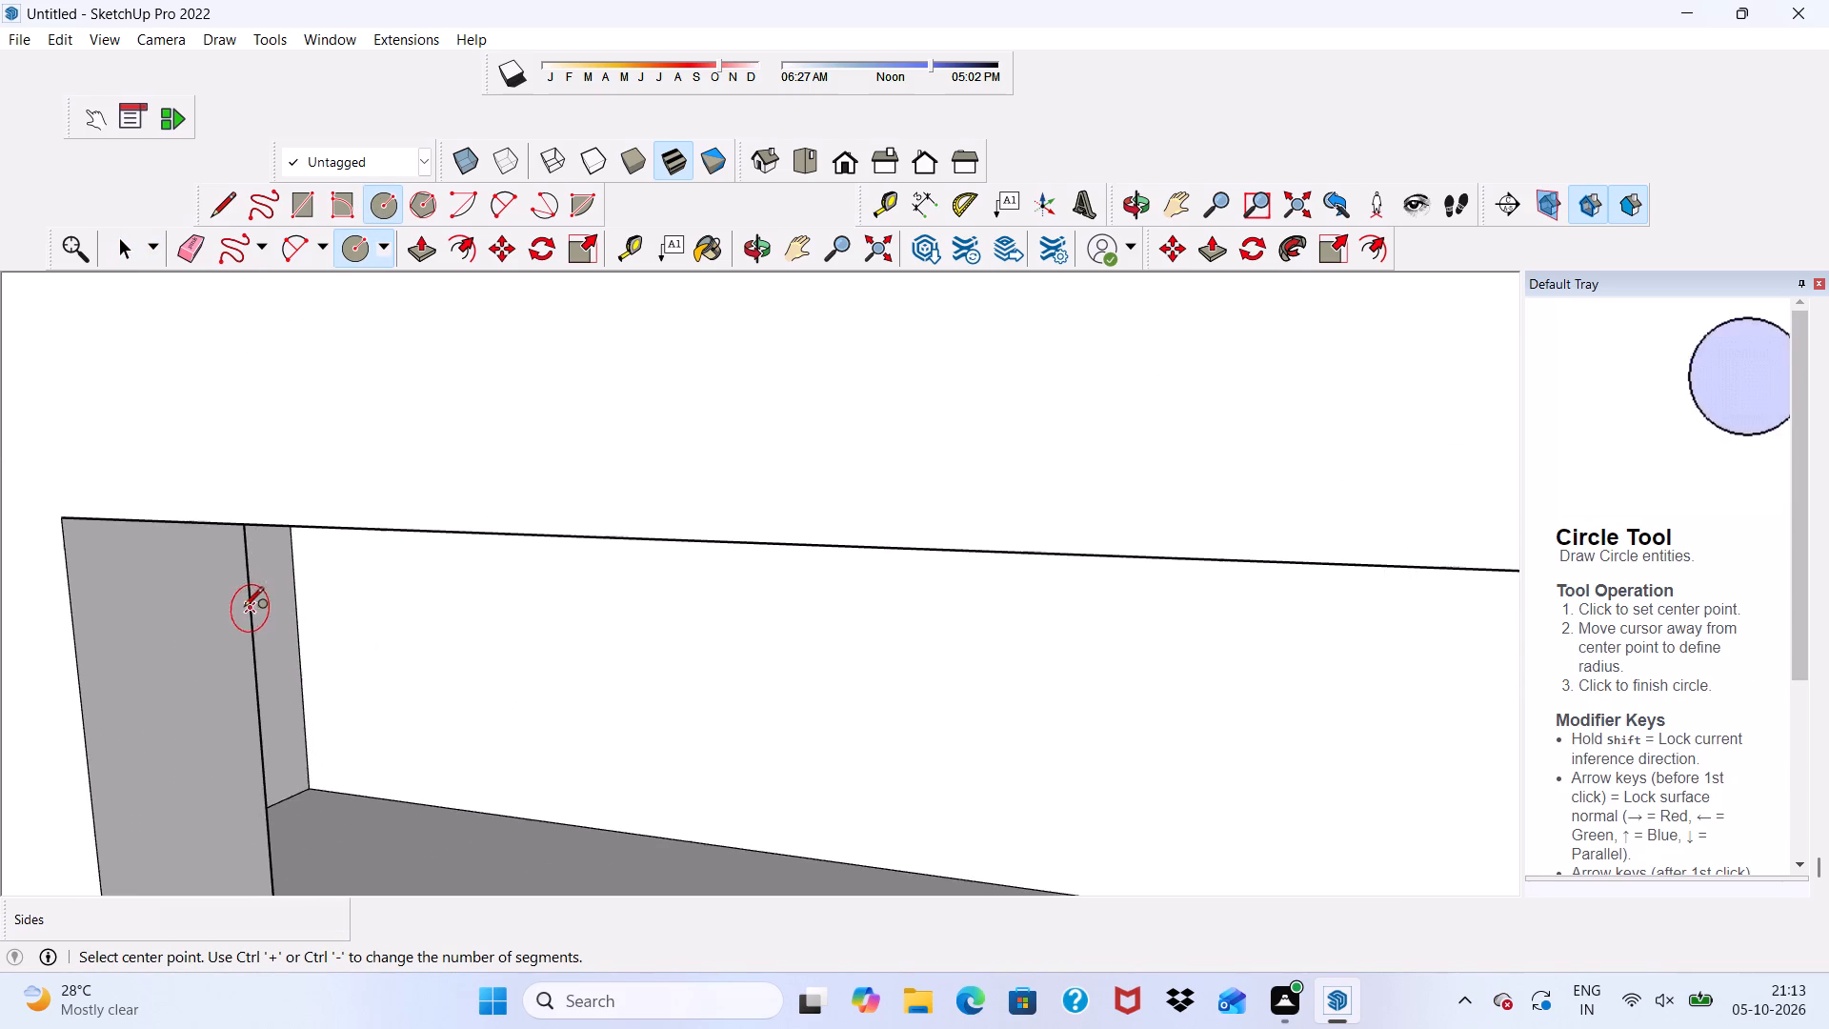
middle_click_drag(242, 610, 220, 530)
scroll(212, 543, "up", 1)
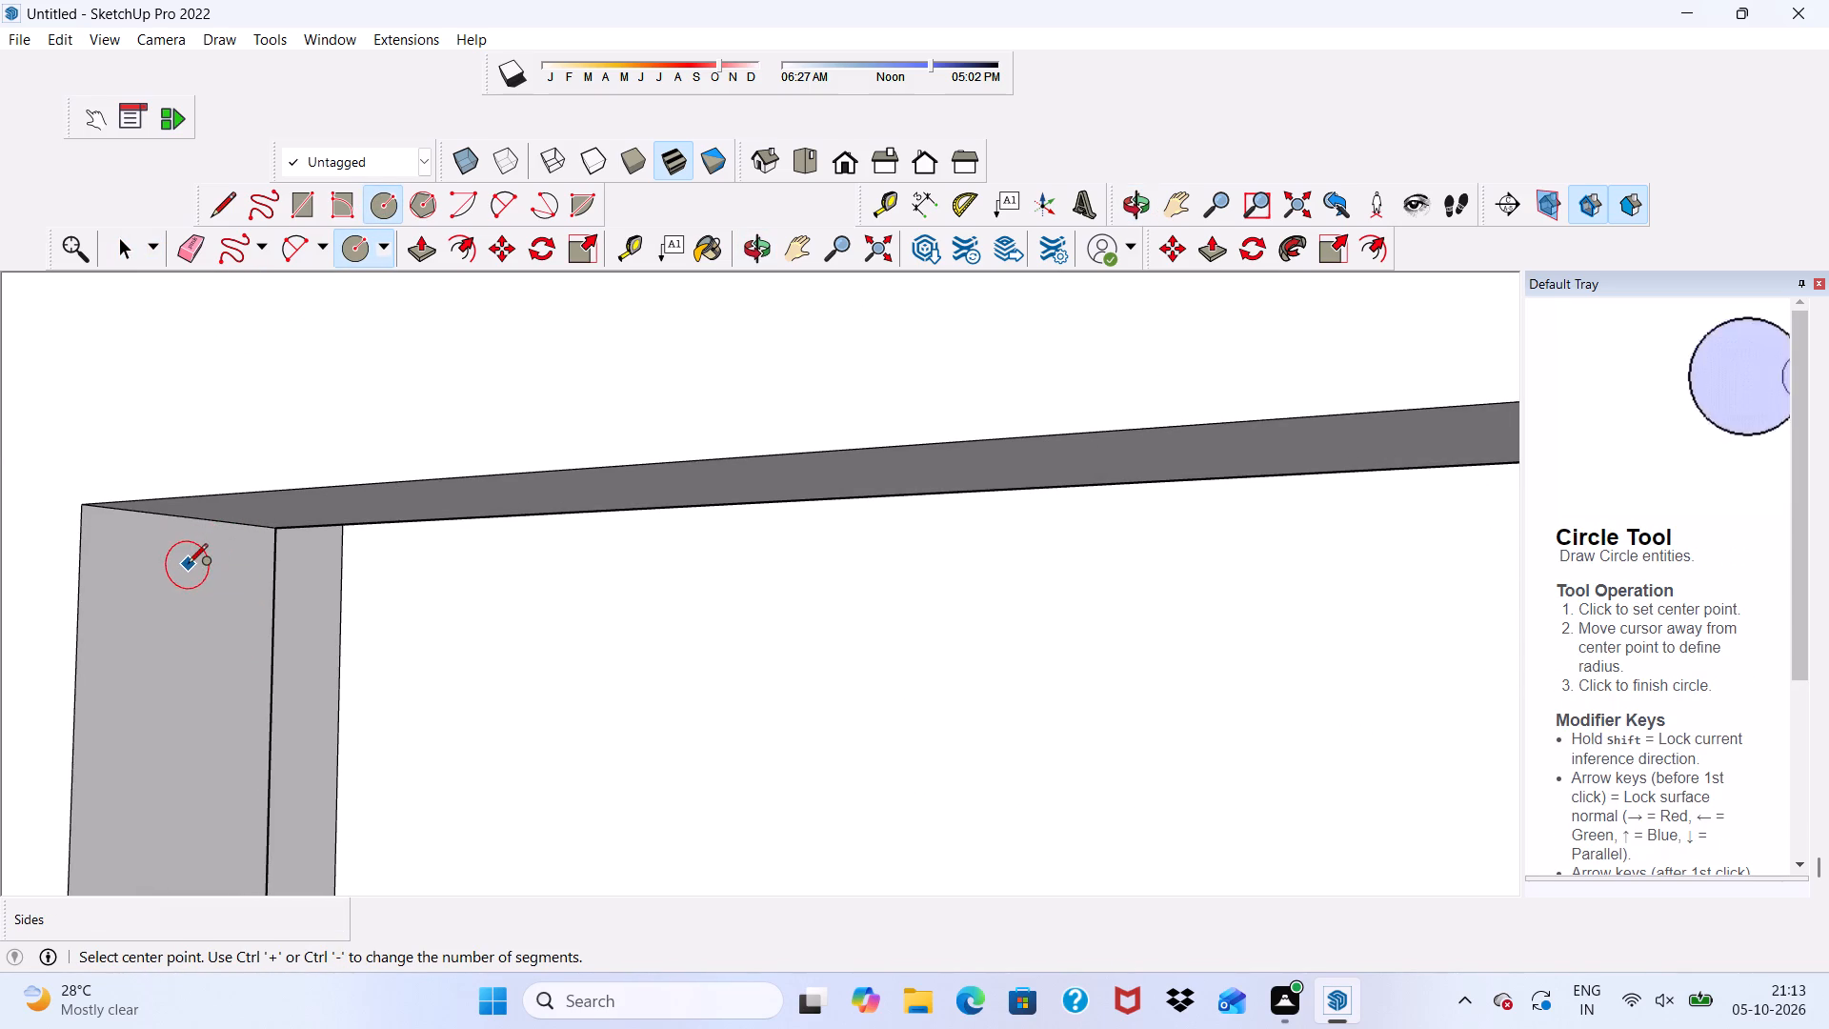
left_click(188, 565)
left_click(188, 534)
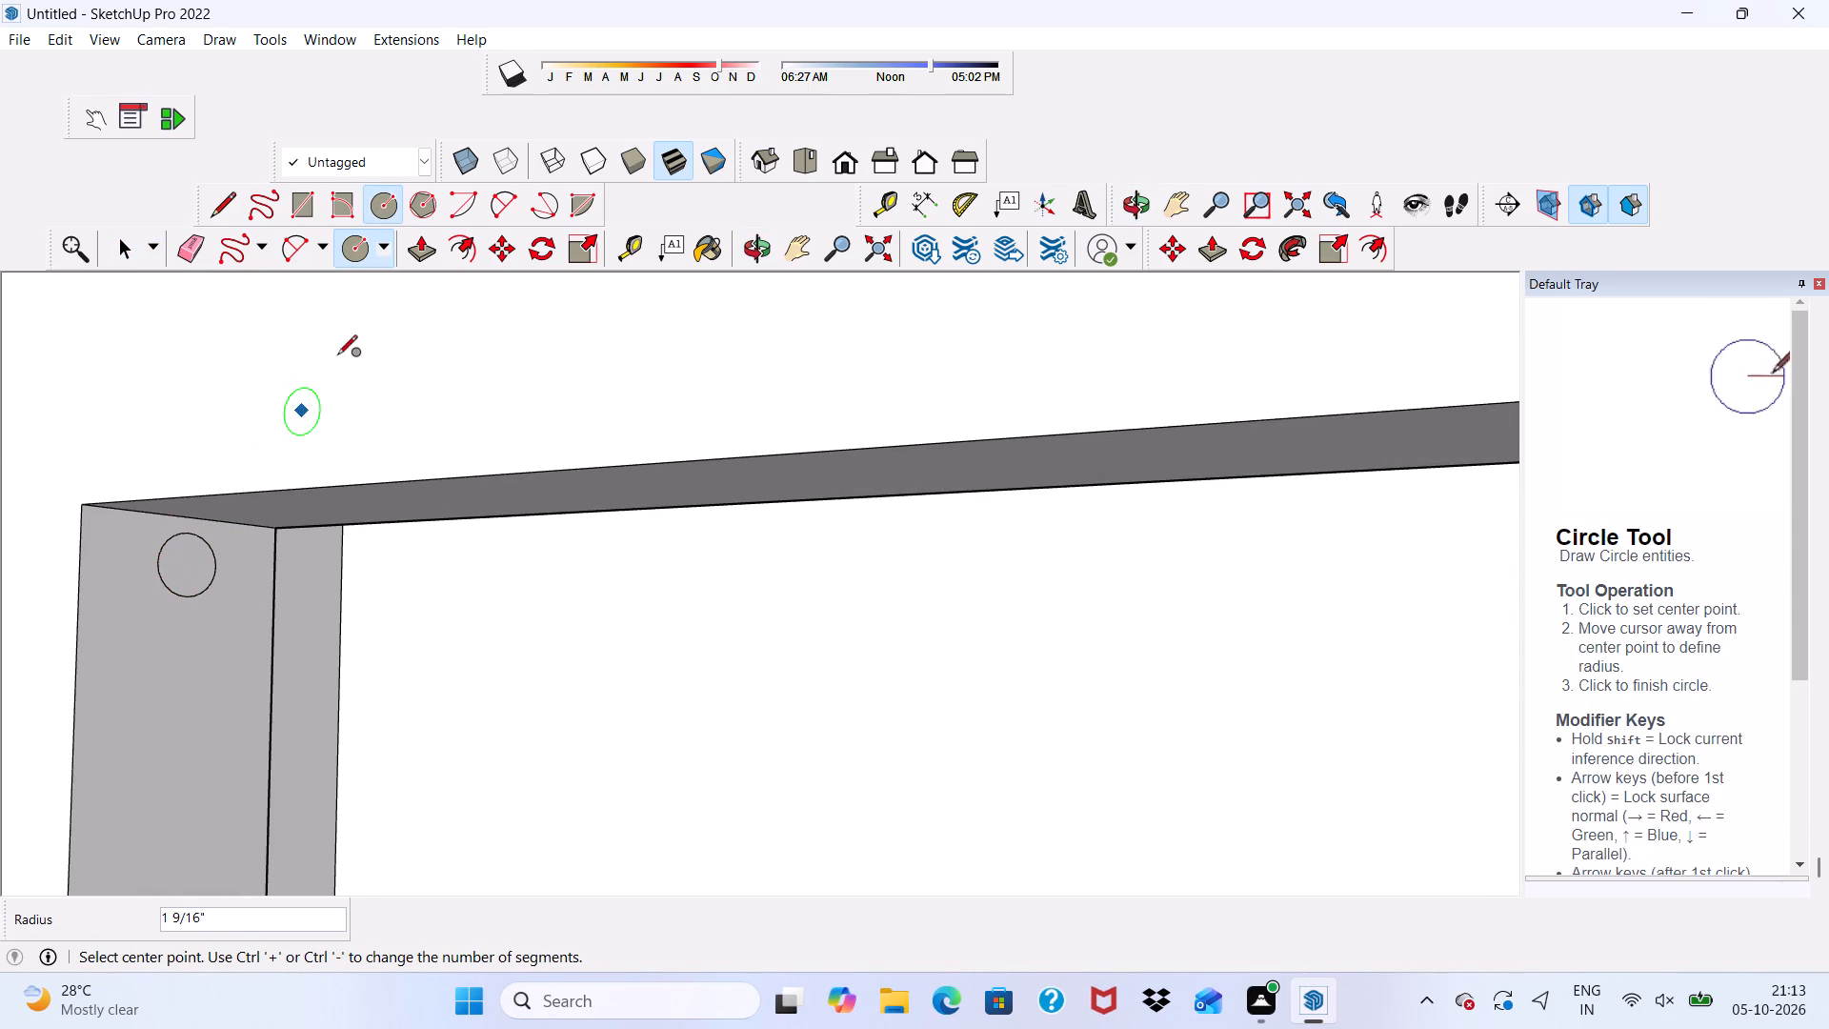
scroll(191, 543, "down", 2)
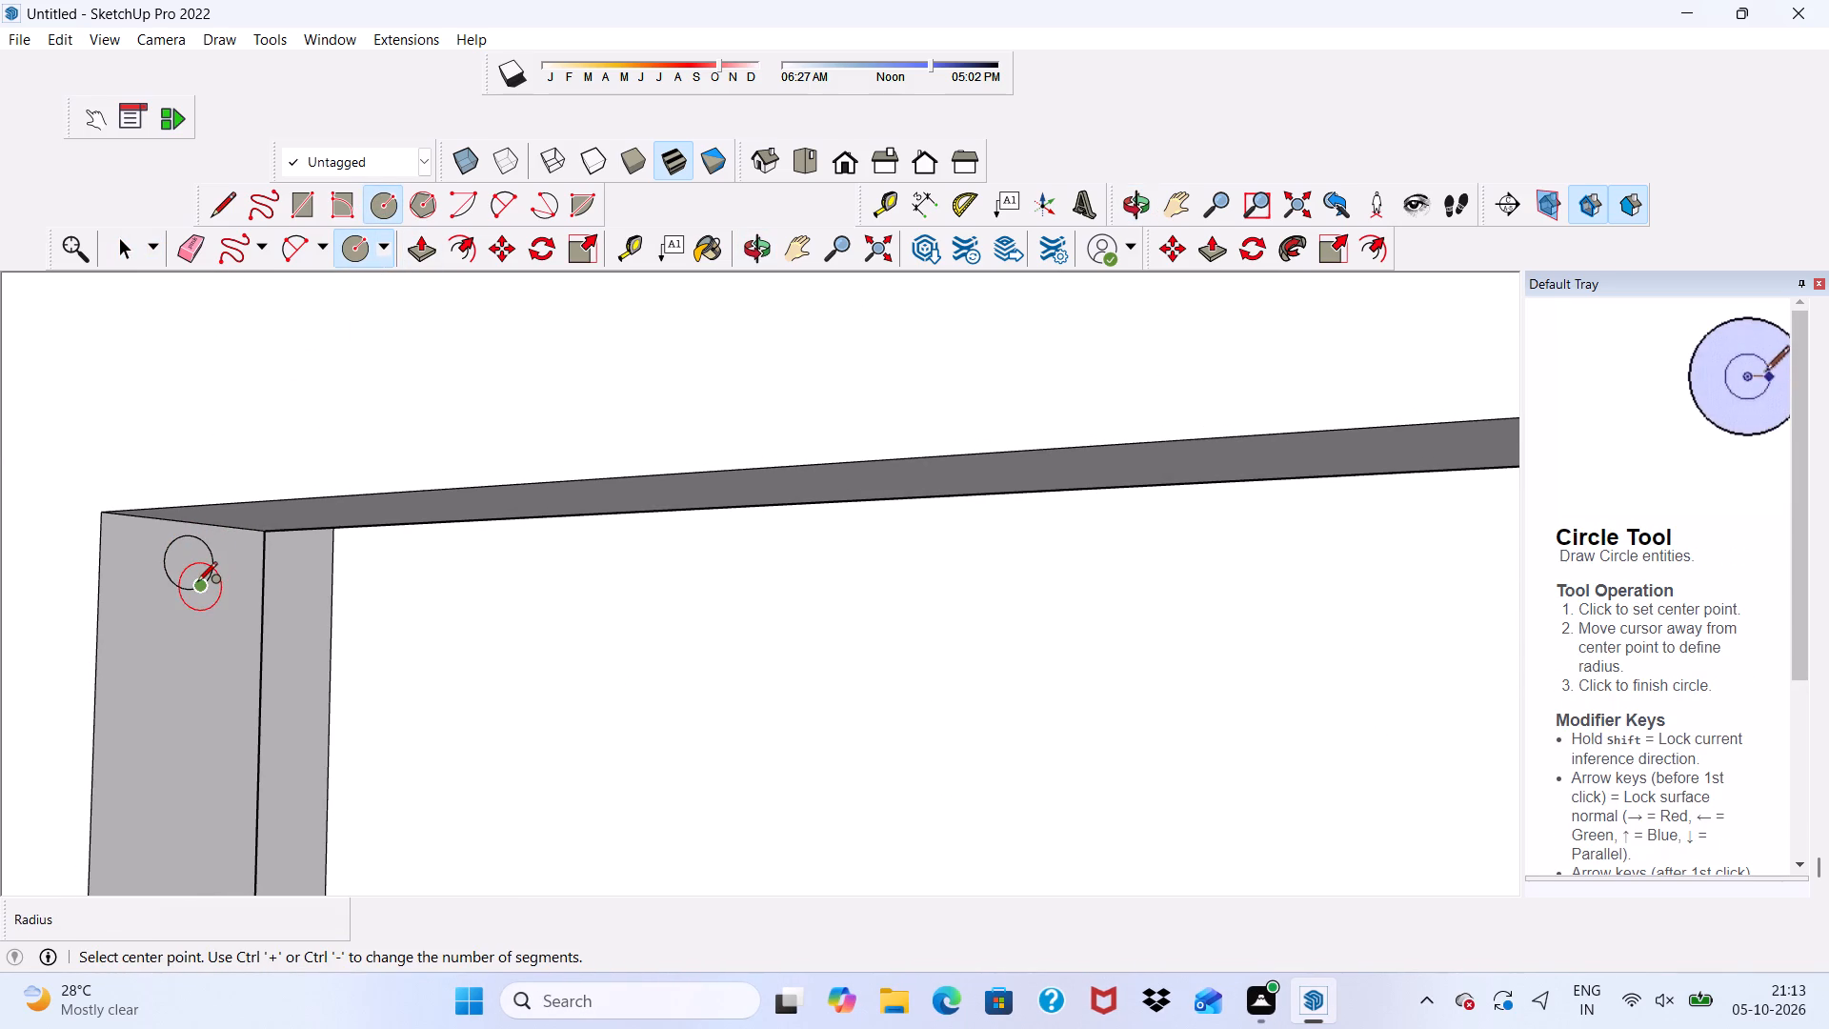
key("space")
Copy the circle straight down the end face about 6 1/16" and multiply the copy by 5 to form a vertical row.
left_click(185, 570)
left_click(175, 570)
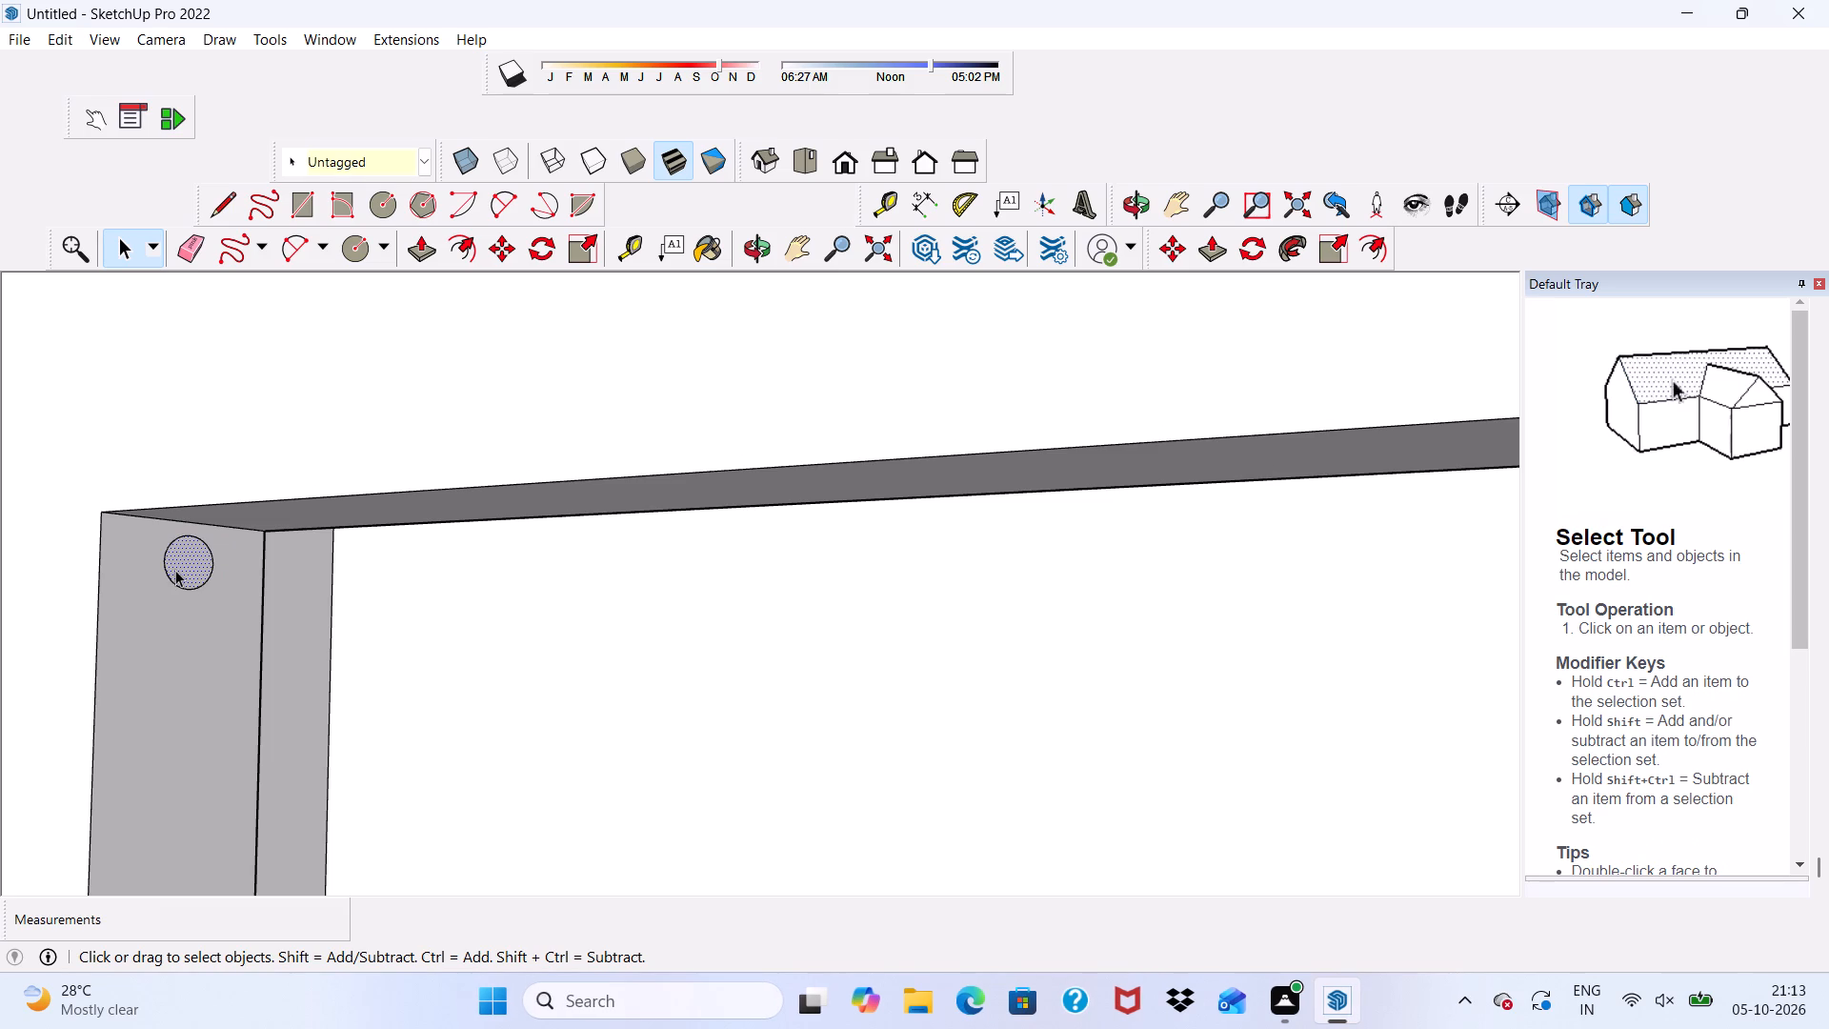
left_click(508, 243)
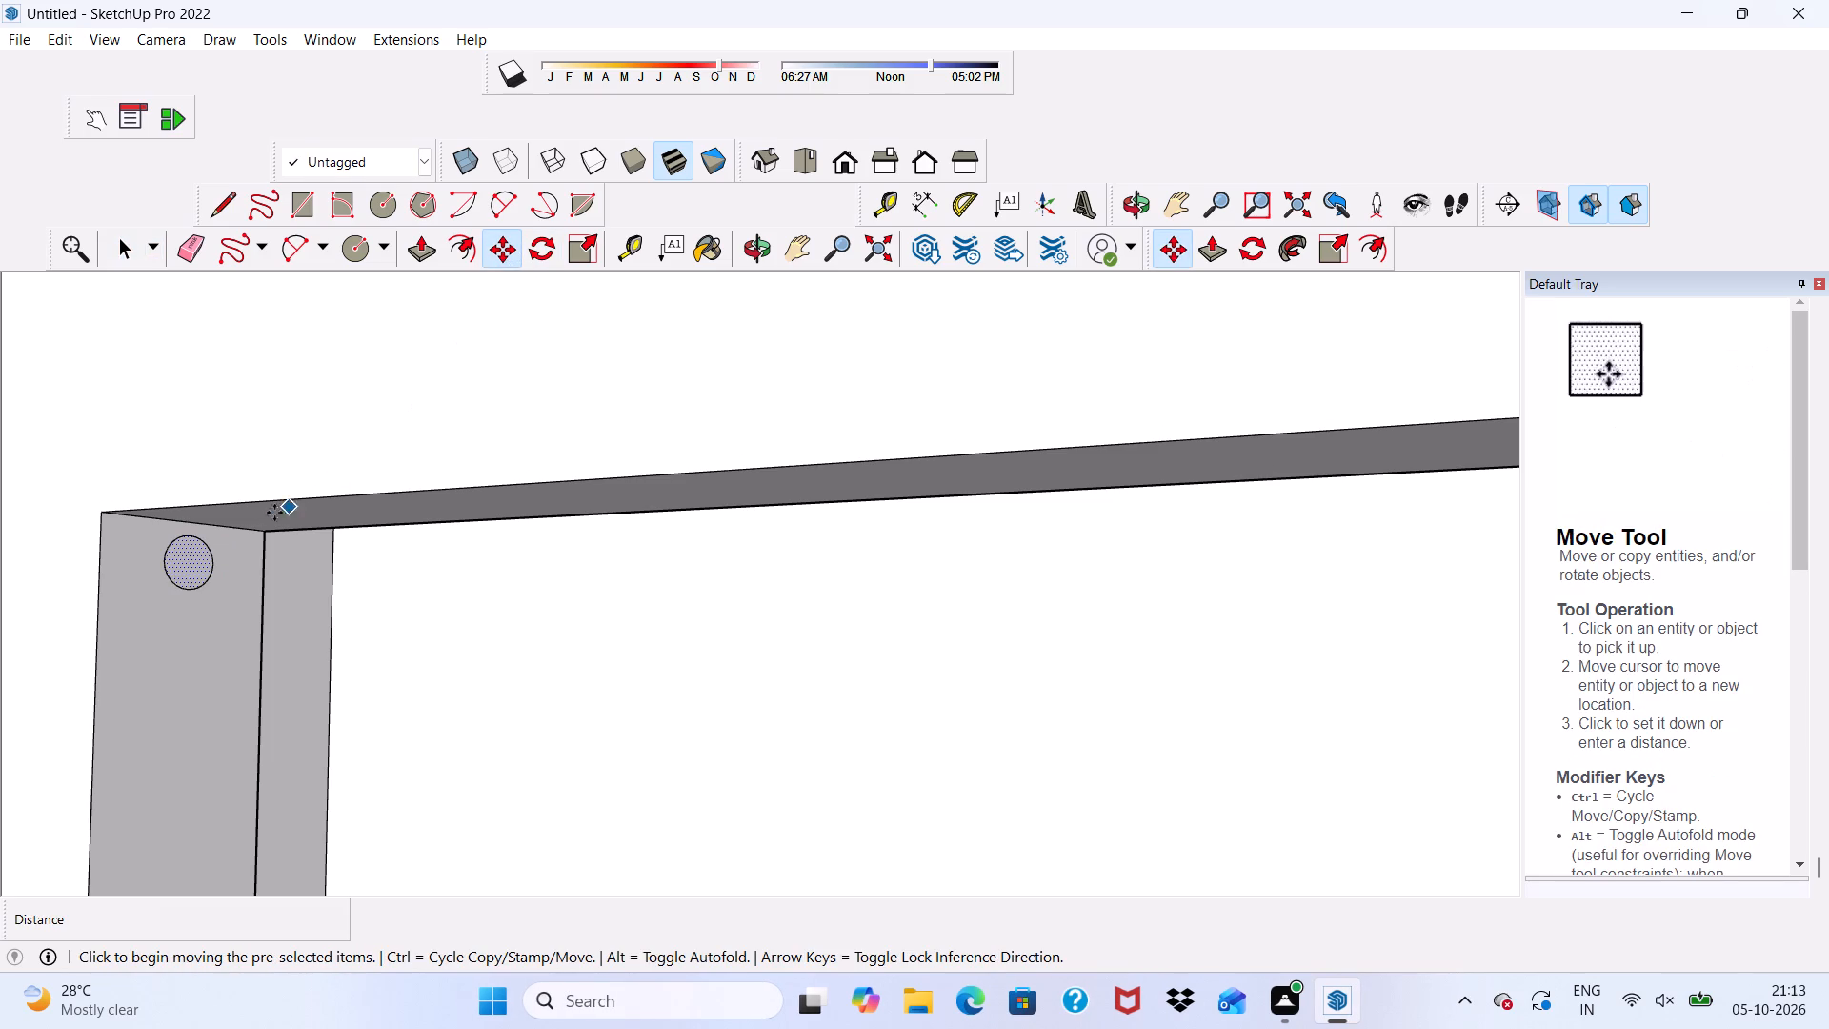
left_click(195, 547)
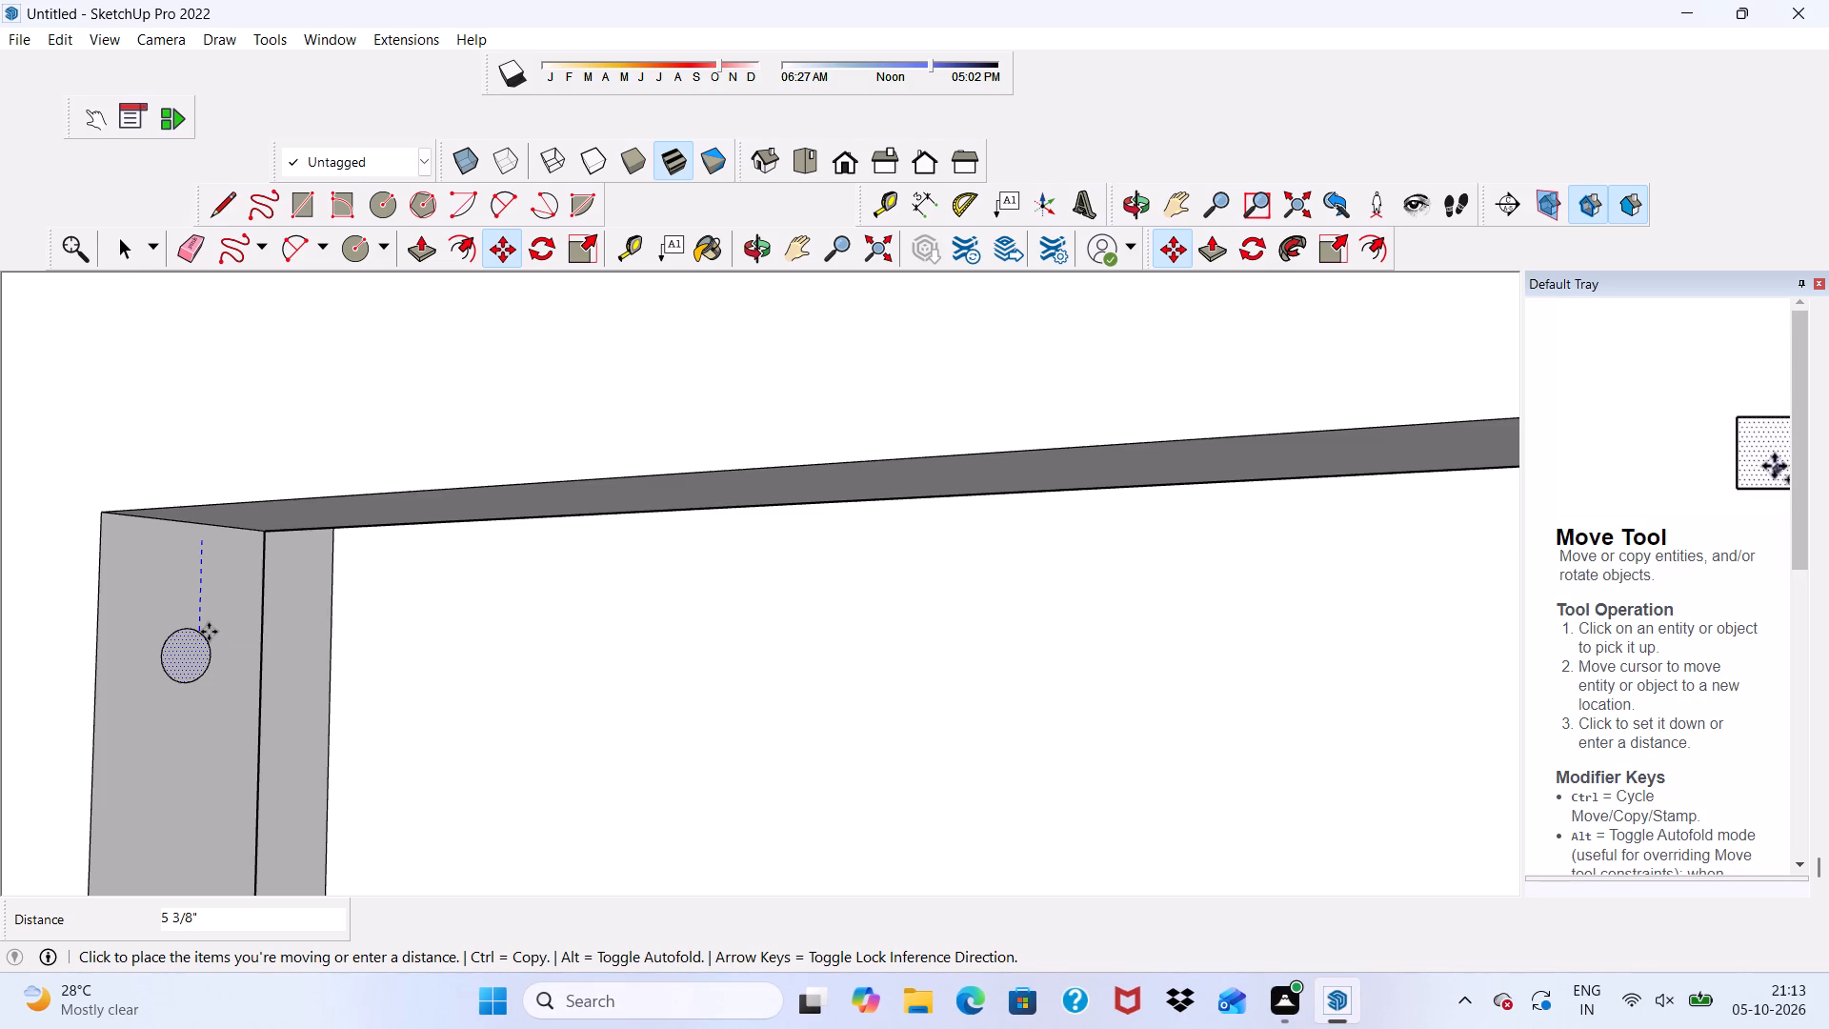
scroll(209, 632, "up", 2)
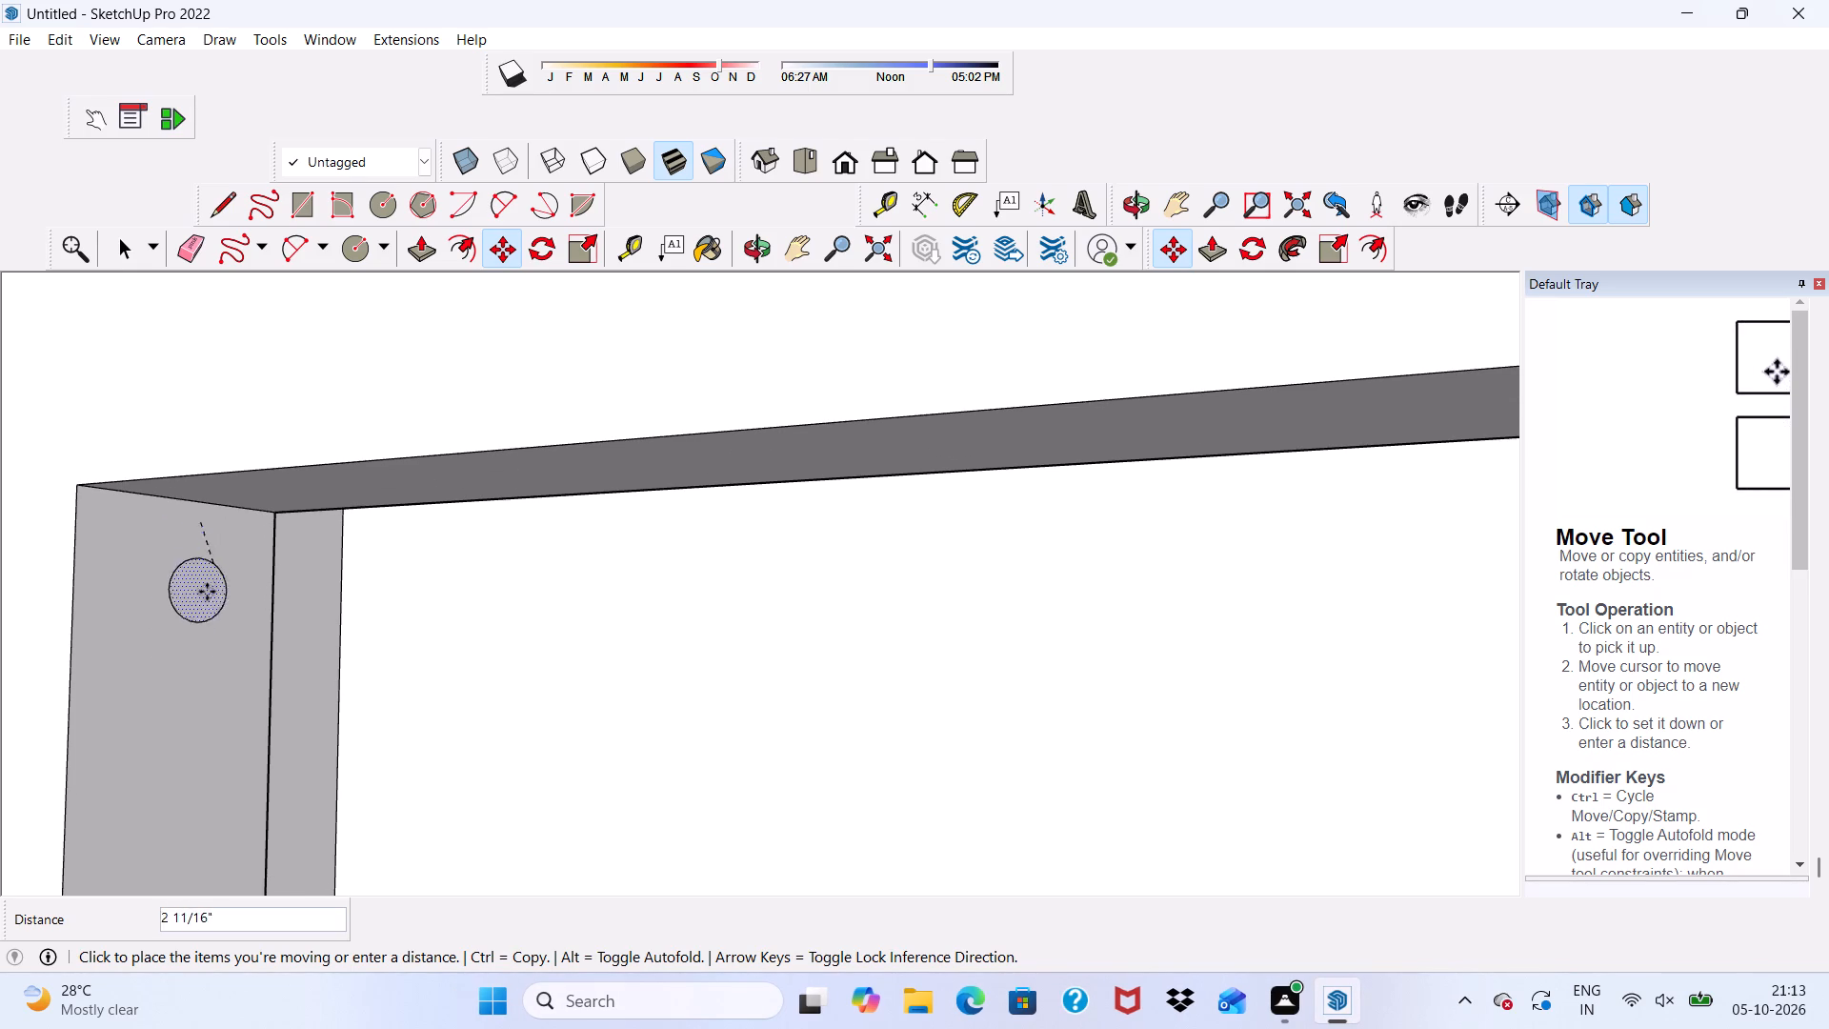
left_click(197, 646)
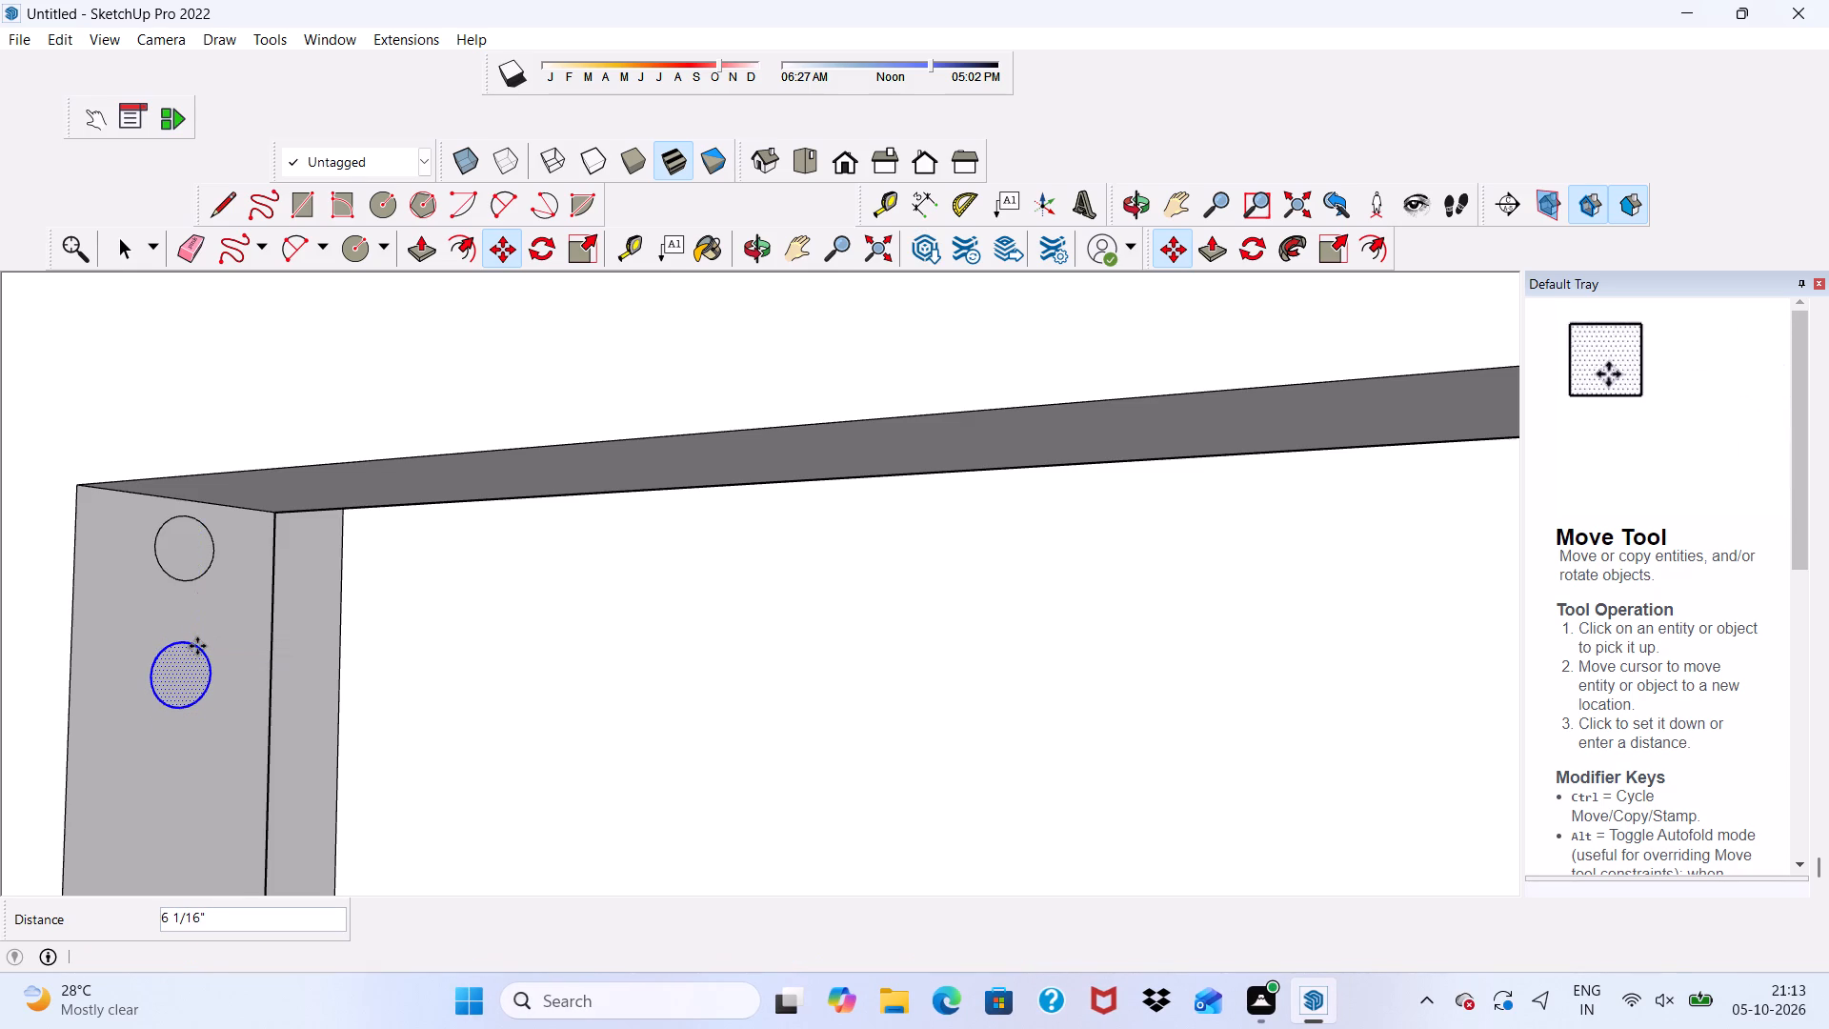
scroll(197, 646, "down", 5)
middle_click_drag(257, 615, 317, 539)
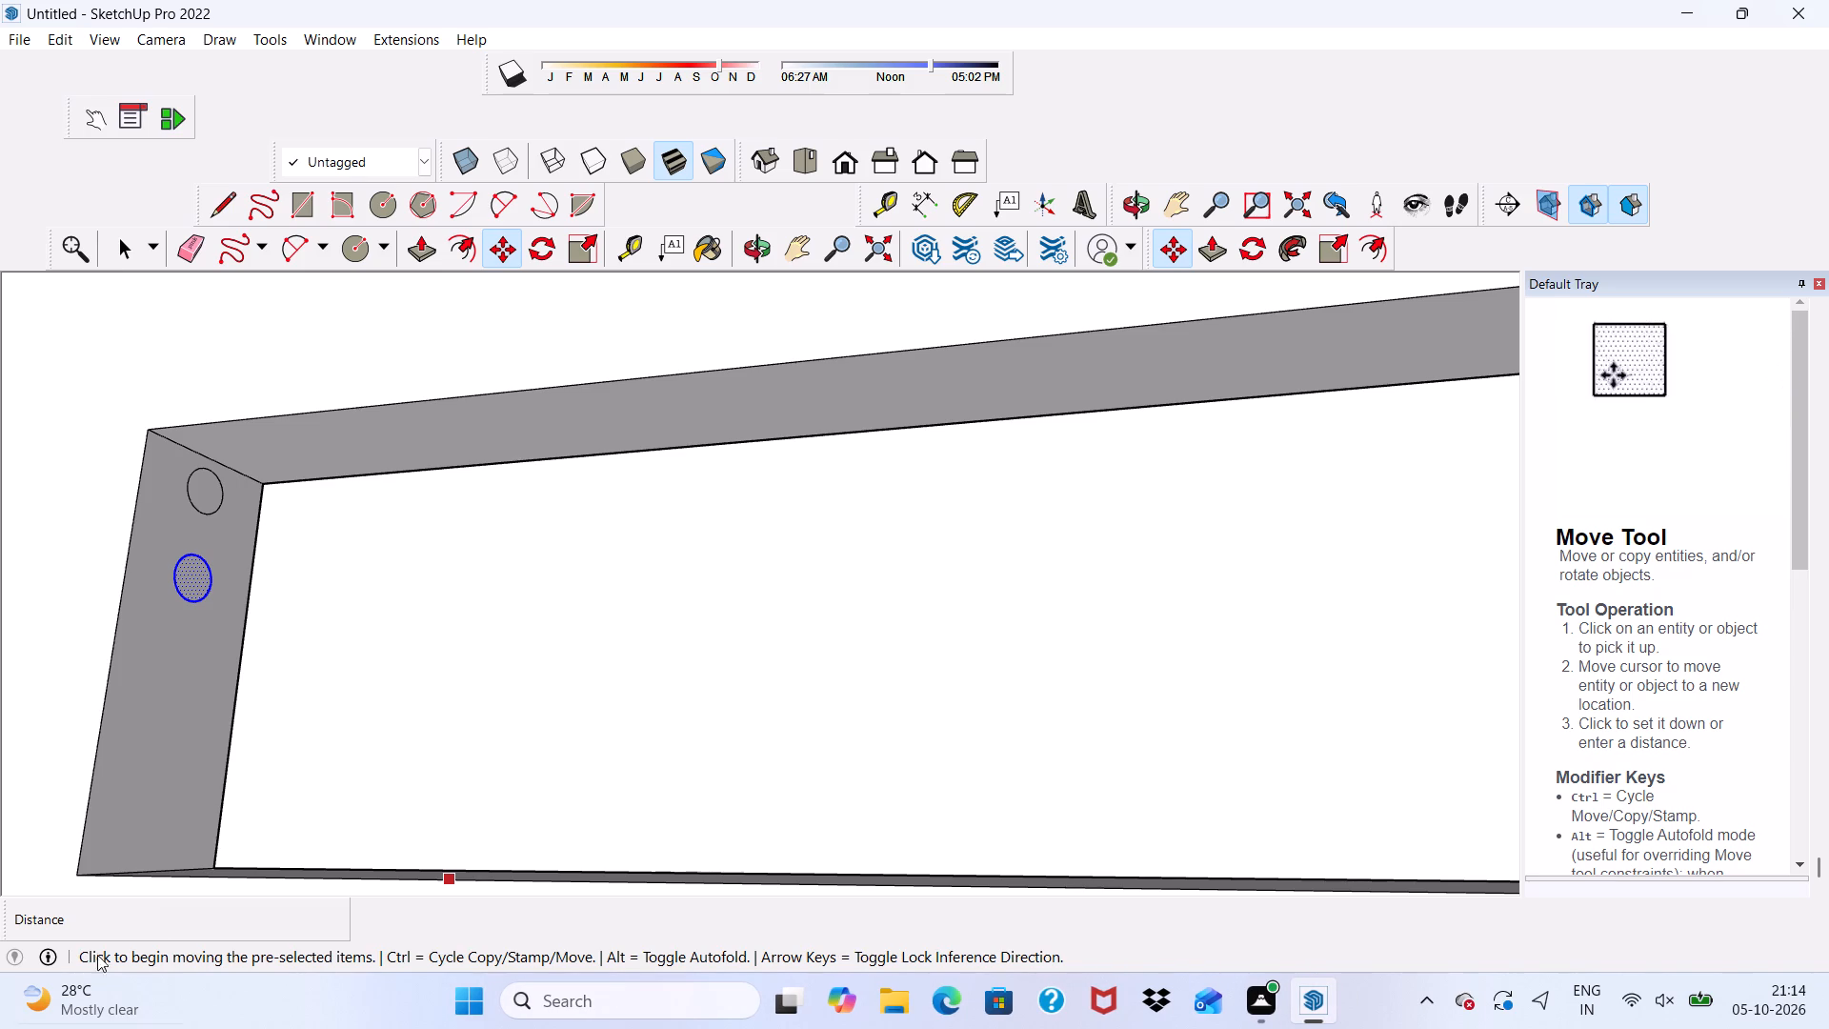
key("shift+asterisk")
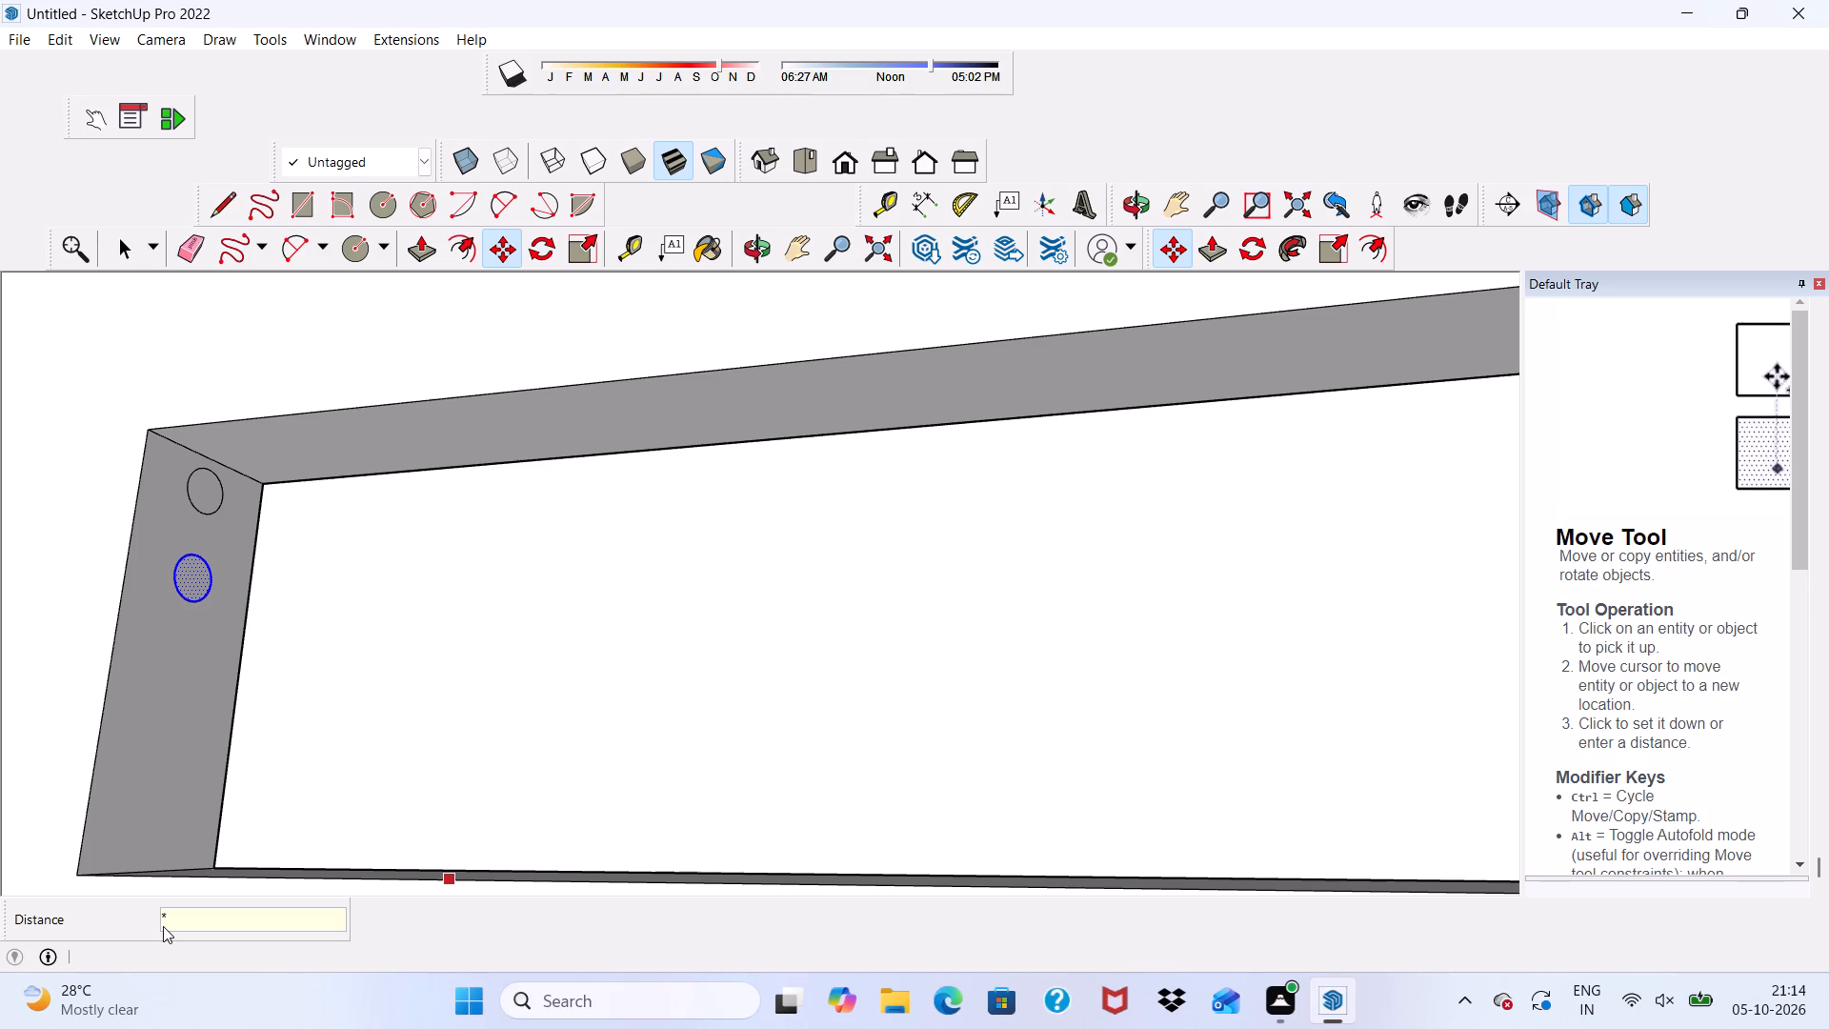
key("5")
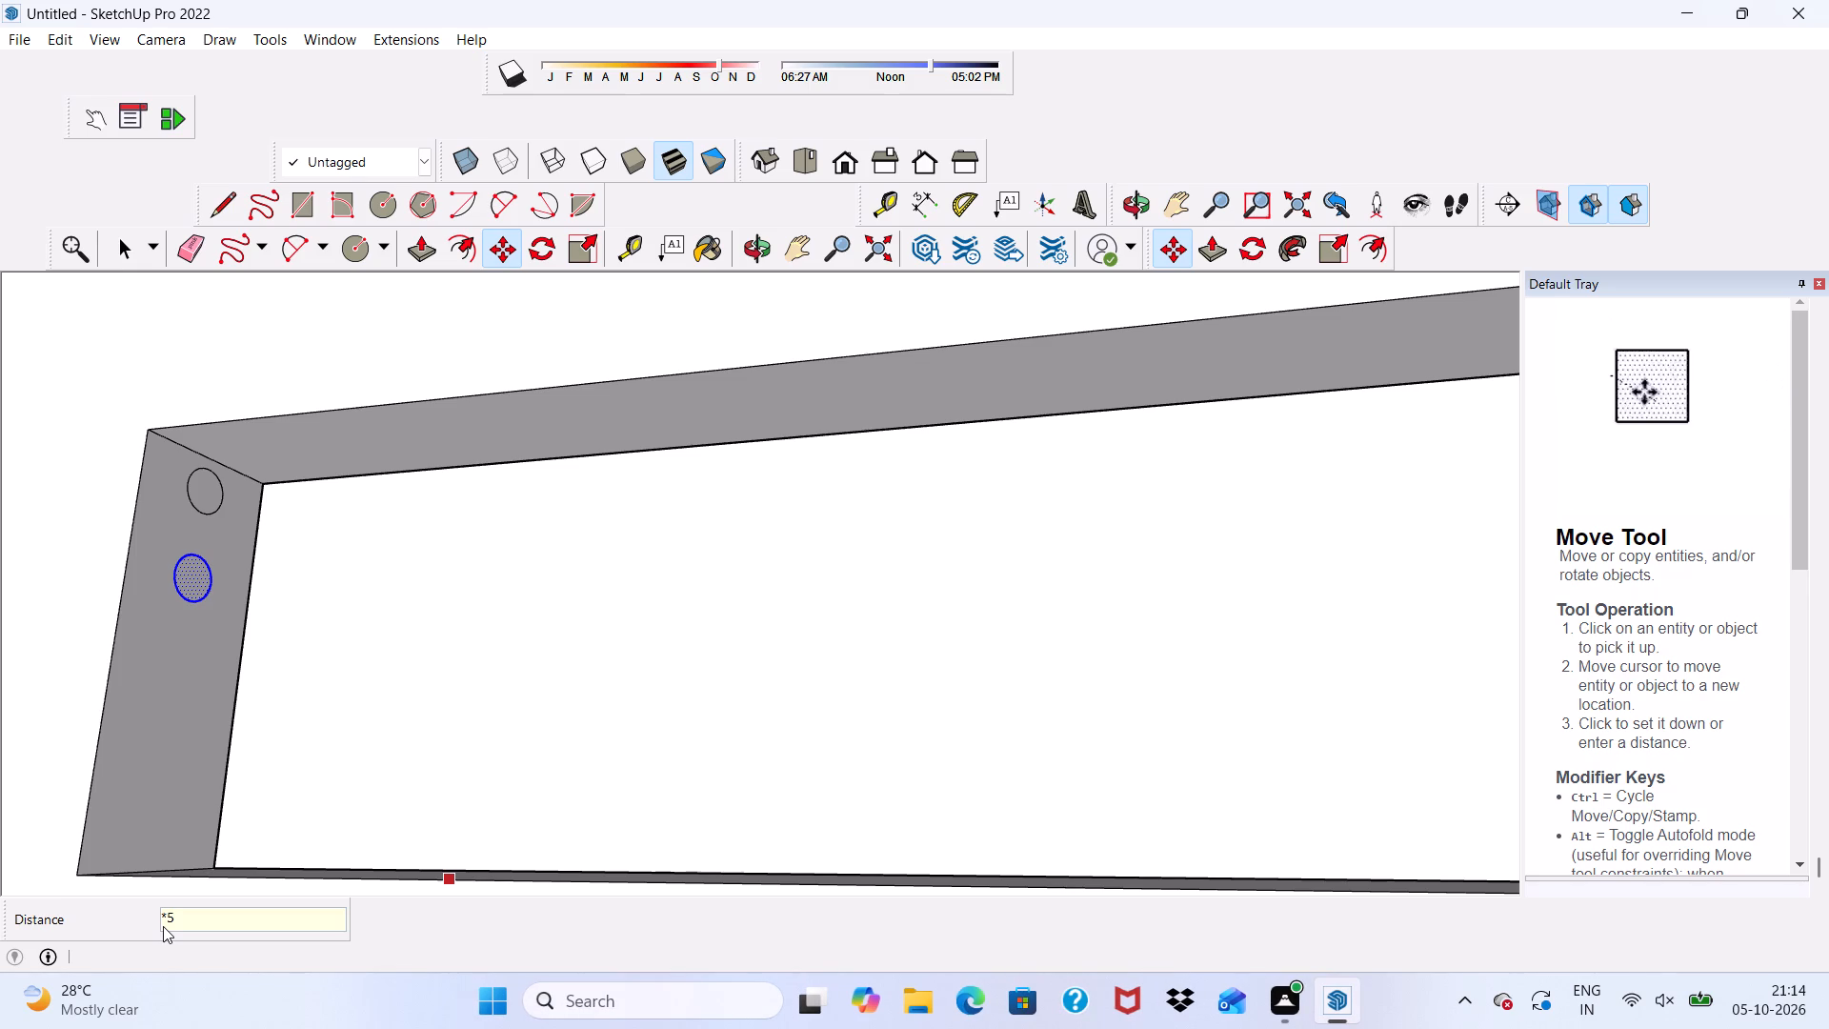
key("Return")
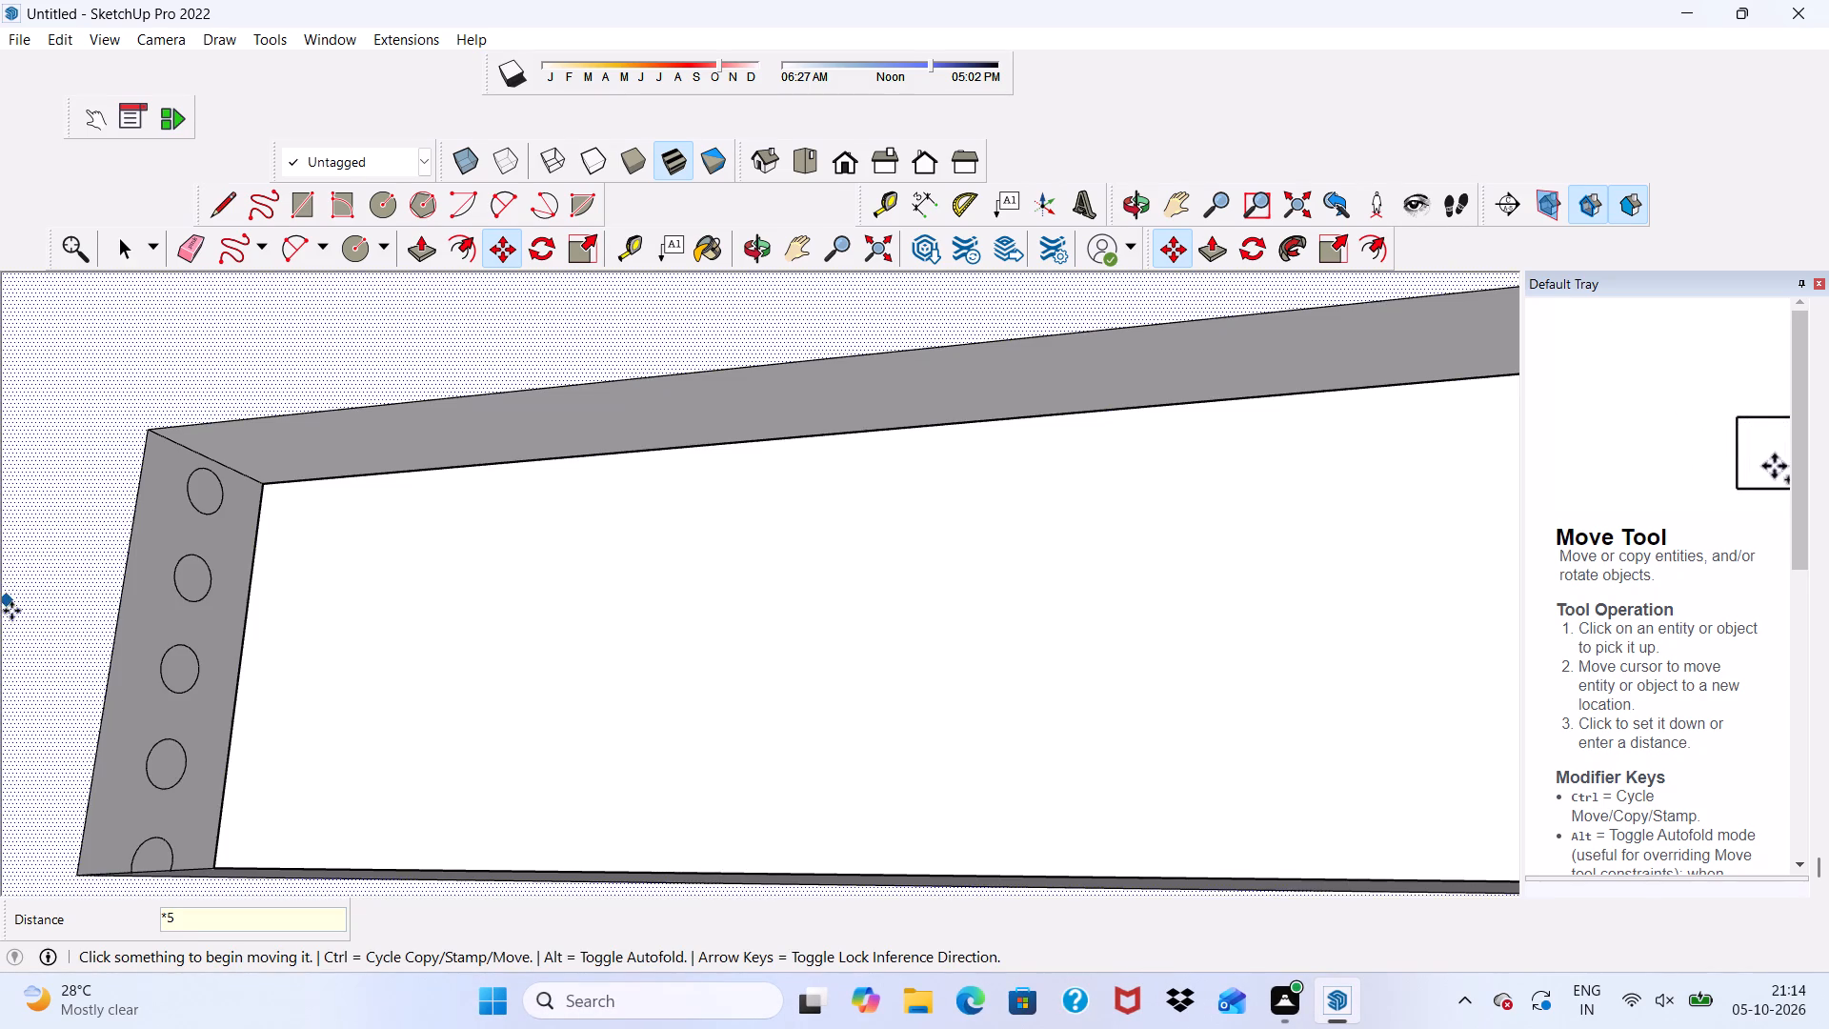
key("space")
Examine the row of circles in the wall opening and the house front from above, below and close up.
scroll(314, 689, "down", 4)
scroll(336, 697, "up", 1)
scroll(347, 699, "down", 4)
middle_click_drag(405, 602, 617, 798)
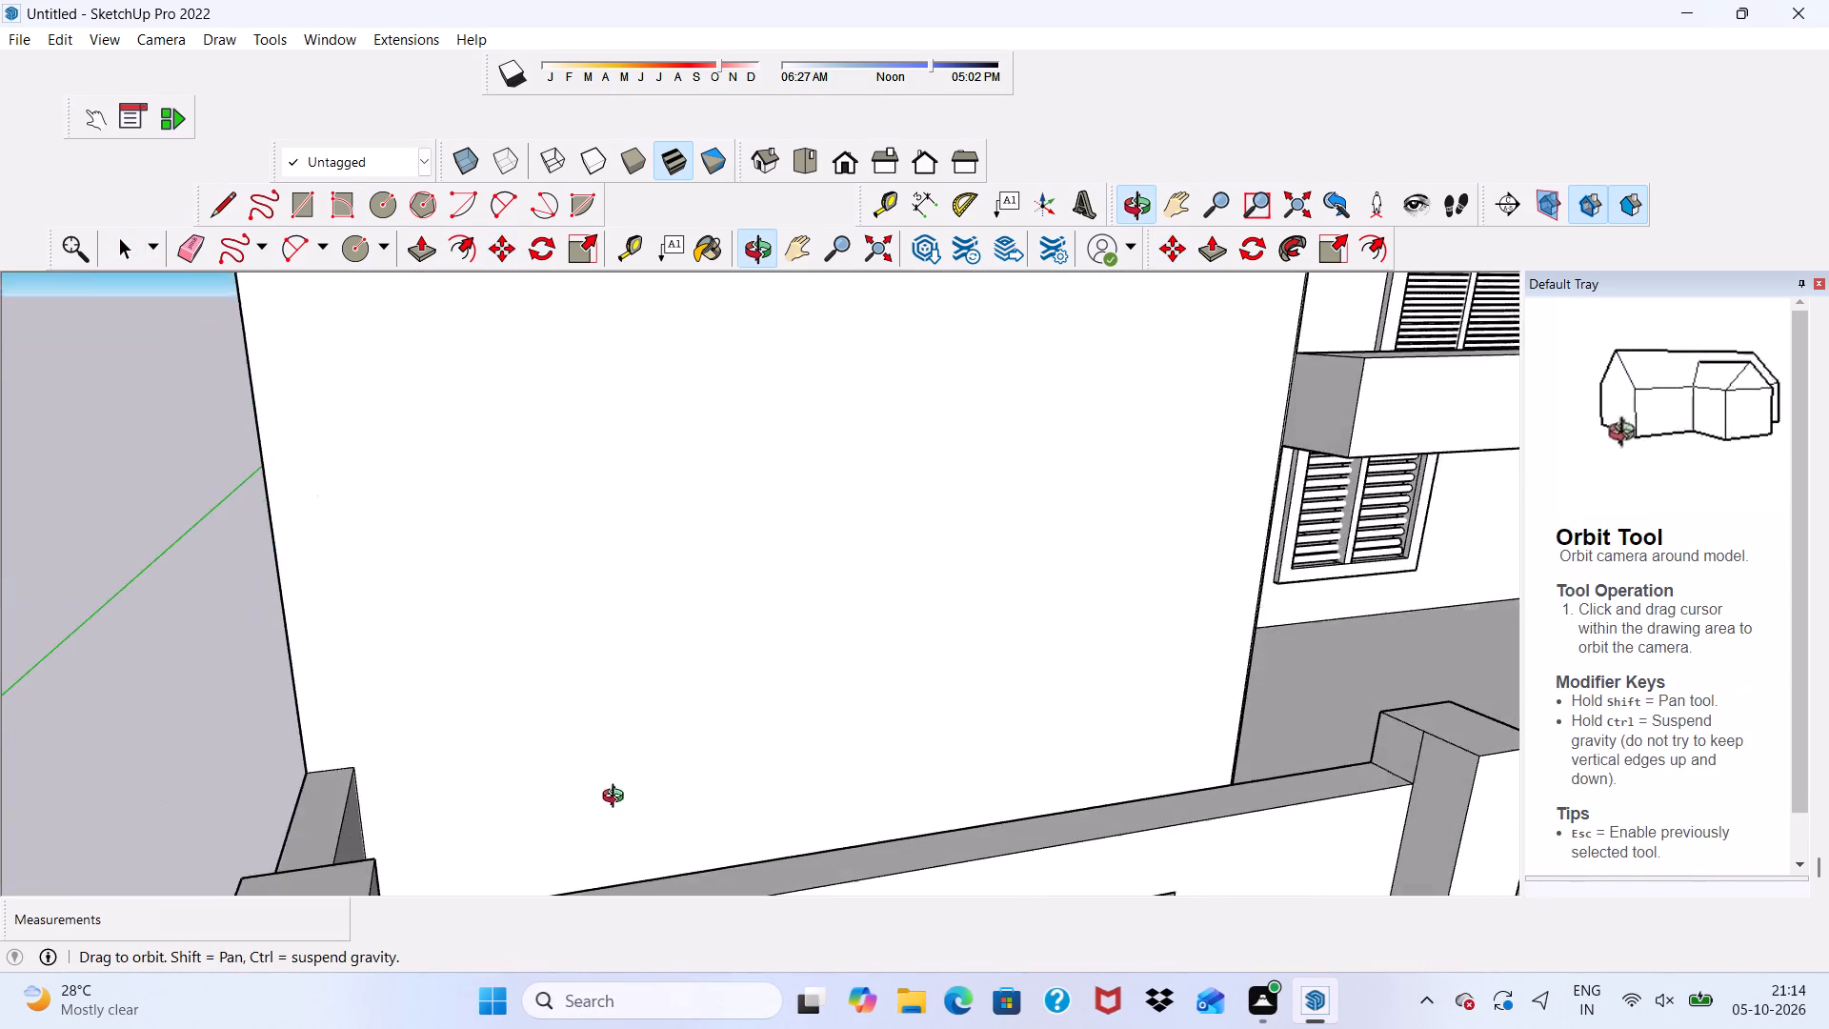
middle_click_drag(617, 798, 618, 797)
scroll(787, 840, "down", 5)
scroll(783, 602, "down", 5)
middle_click_drag(817, 764, 446, 569)
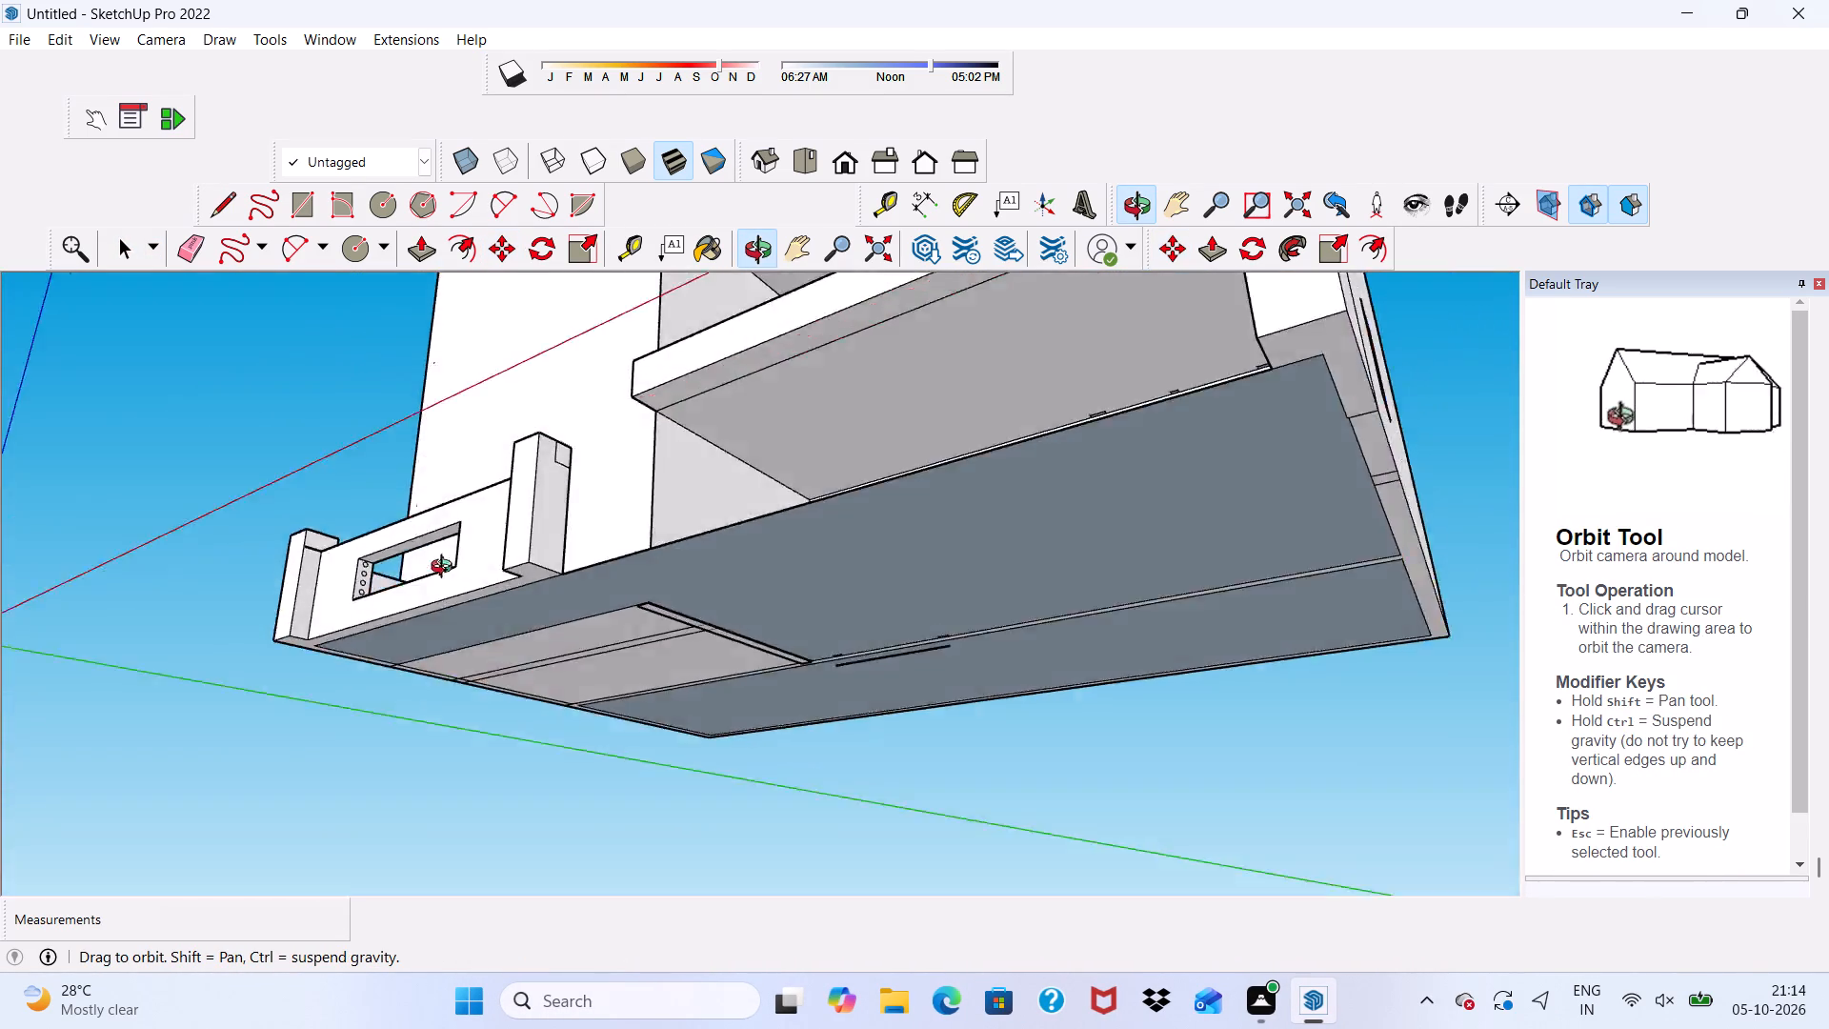
middle_click_drag(446, 569, 323, 594)
scroll(282, 583, "up", 9)
scroll(297, 577, "down", 1)
middle_click_drag(297, 575, 414, 621)
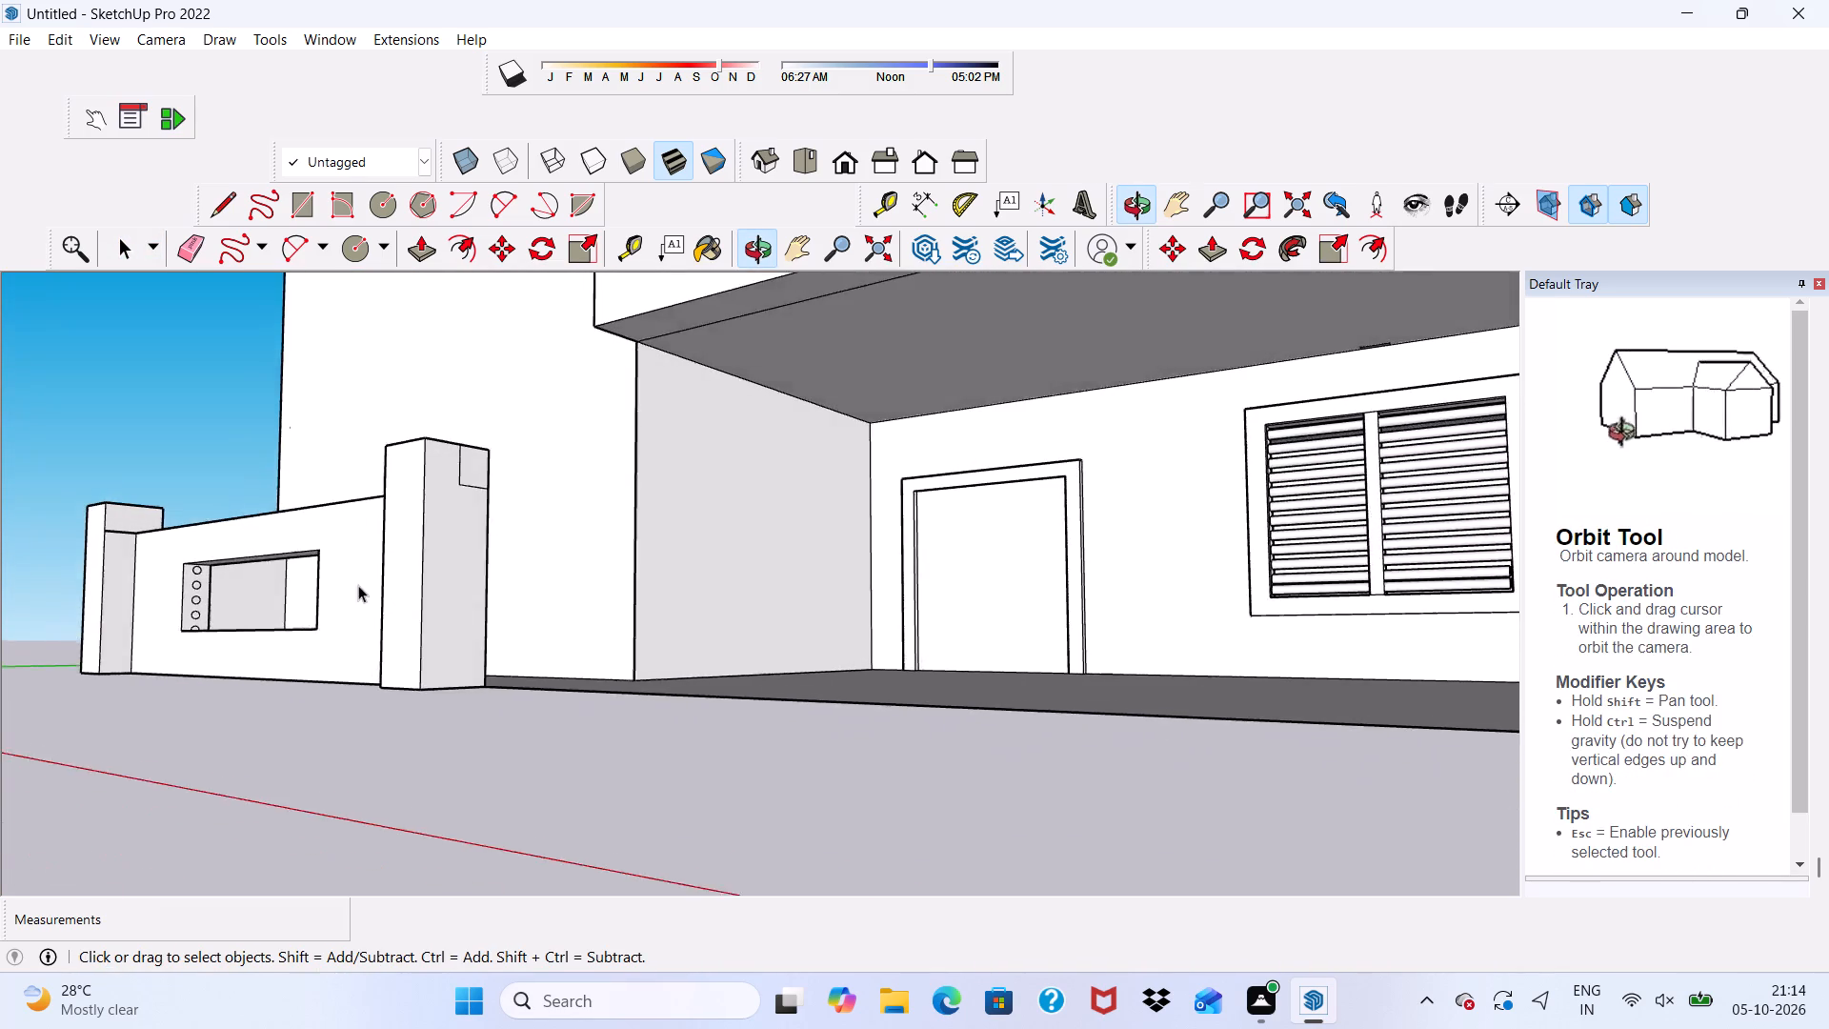
scroll(170, 480, "up", 4)
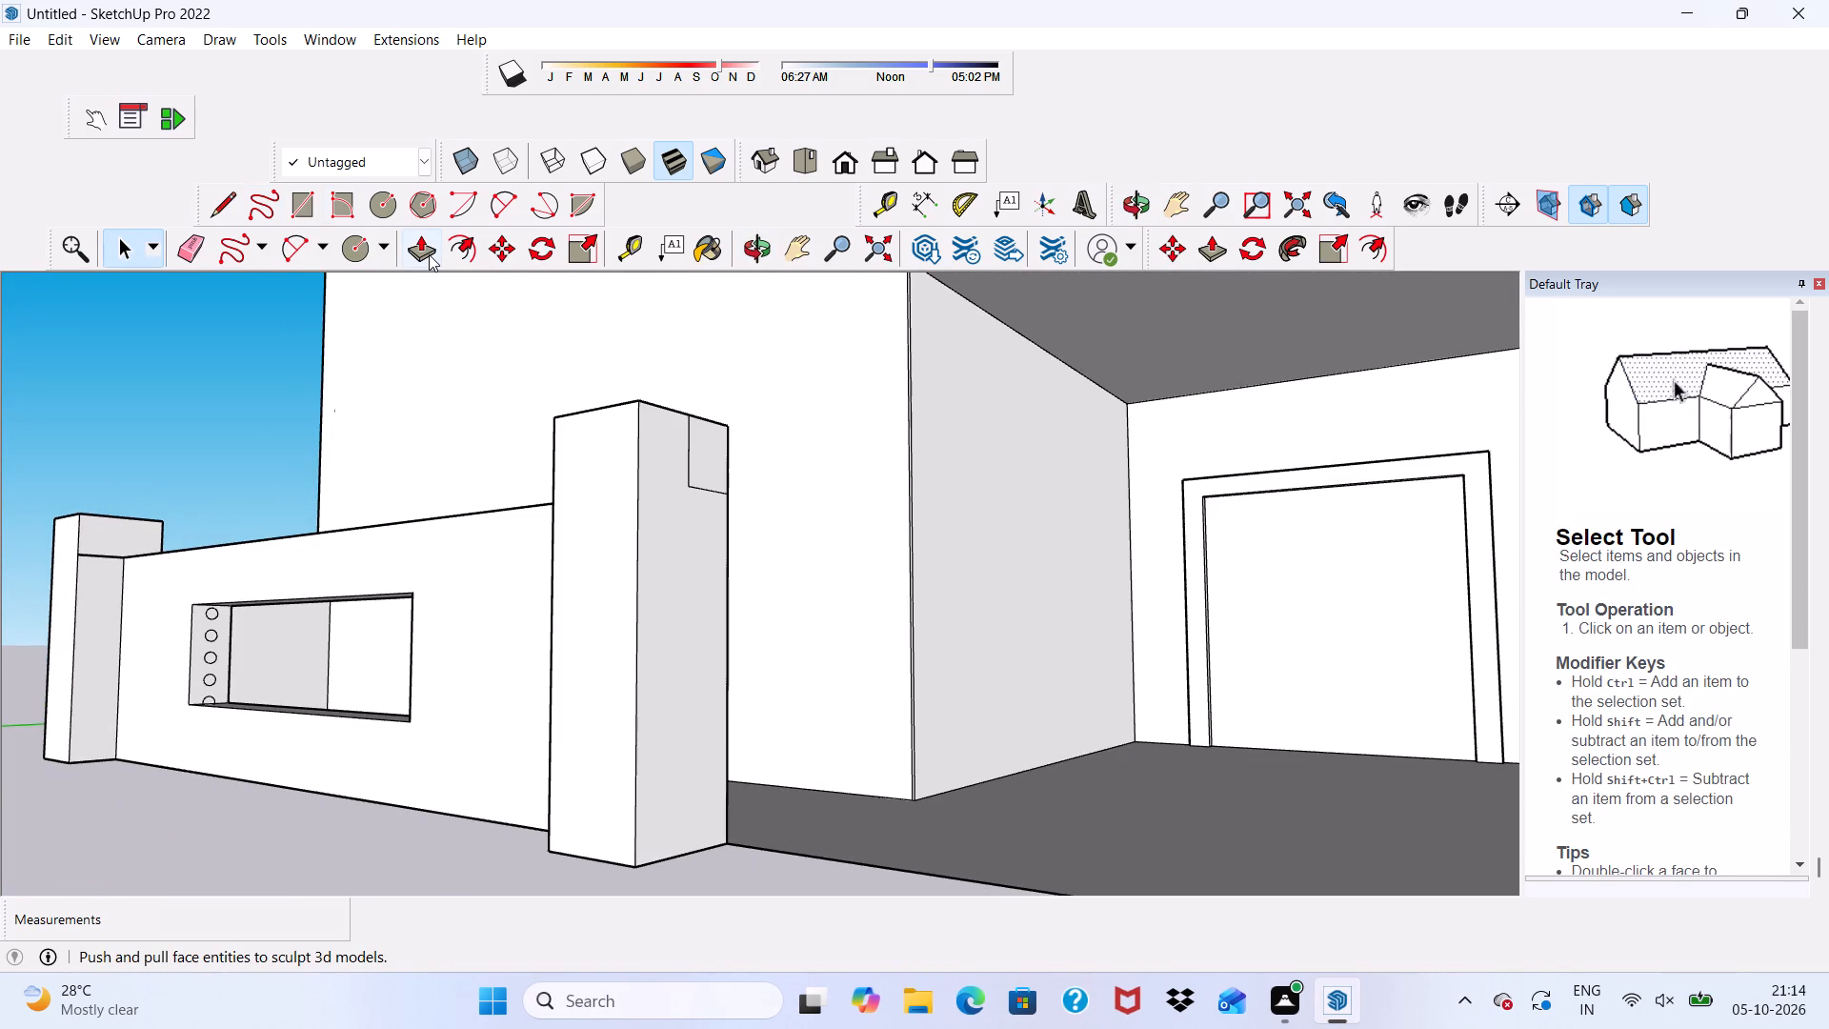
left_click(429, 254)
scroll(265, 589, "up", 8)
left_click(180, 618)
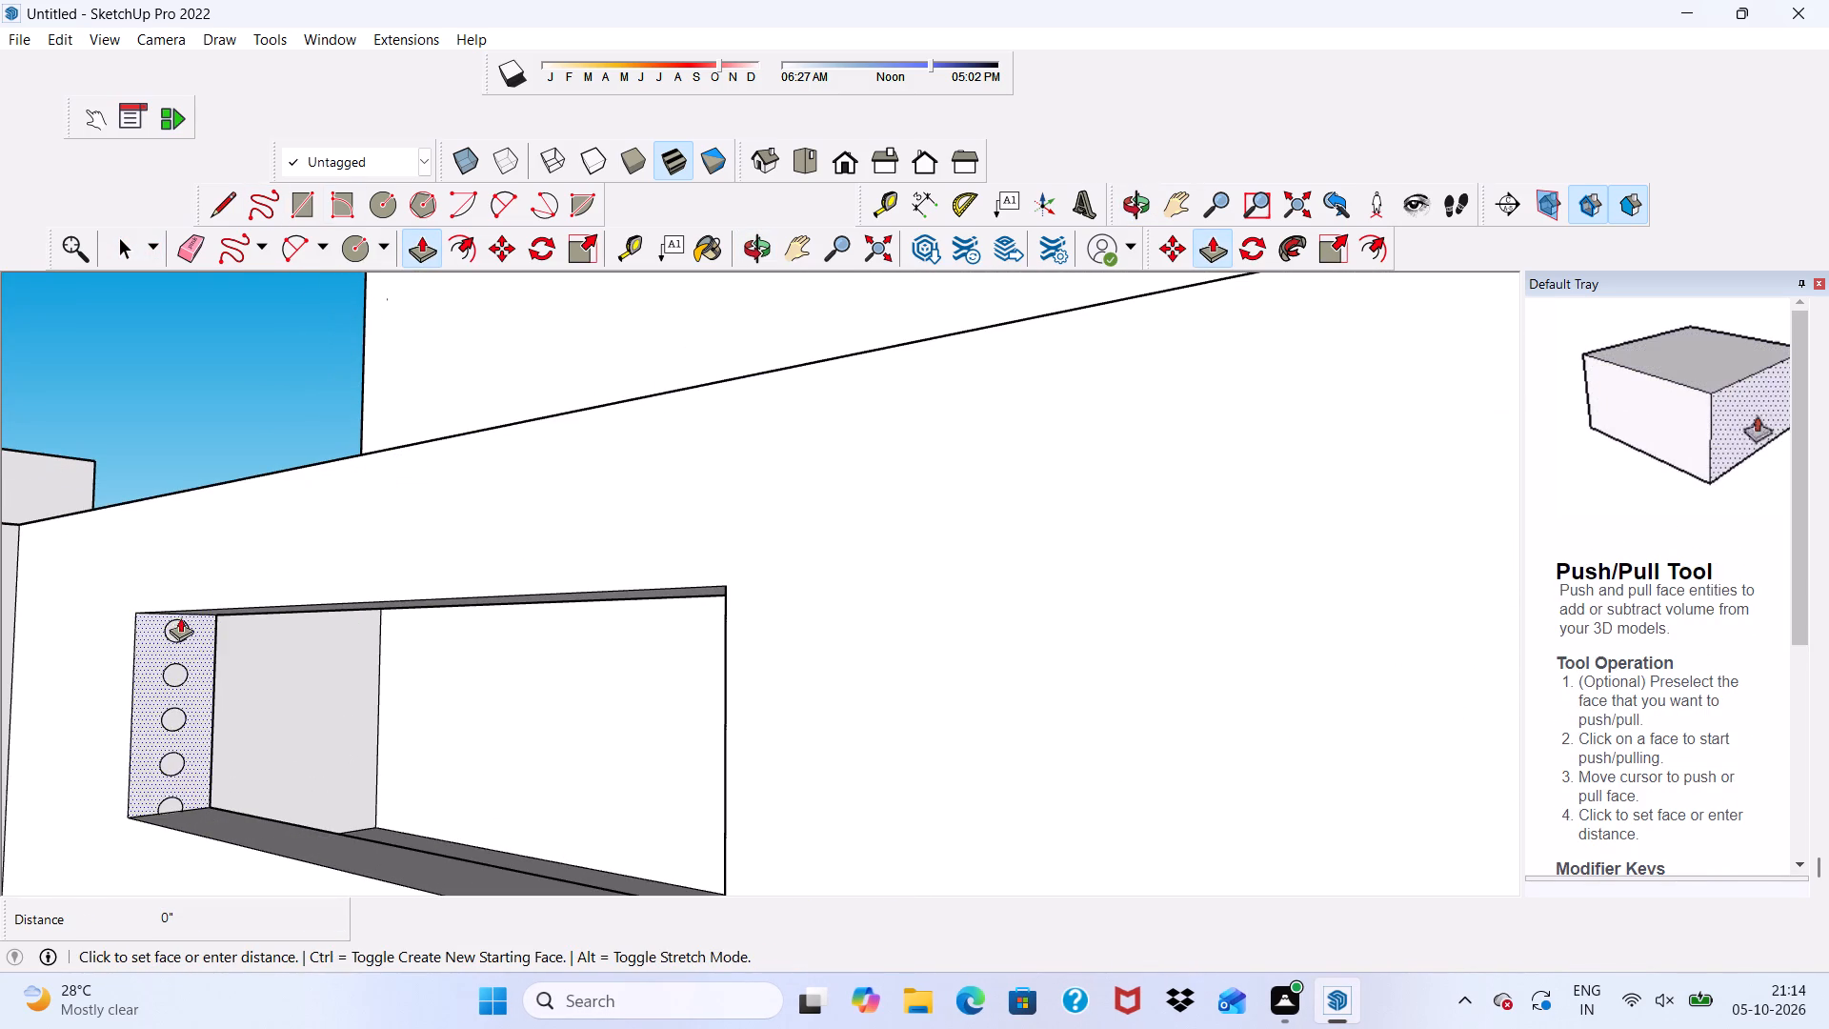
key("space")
Push/Pull the top circle on the opening's end face about 8' 5 11/16" across to the far end, forming the first horizontal bar.
scroll(151, 615, "up", 1)
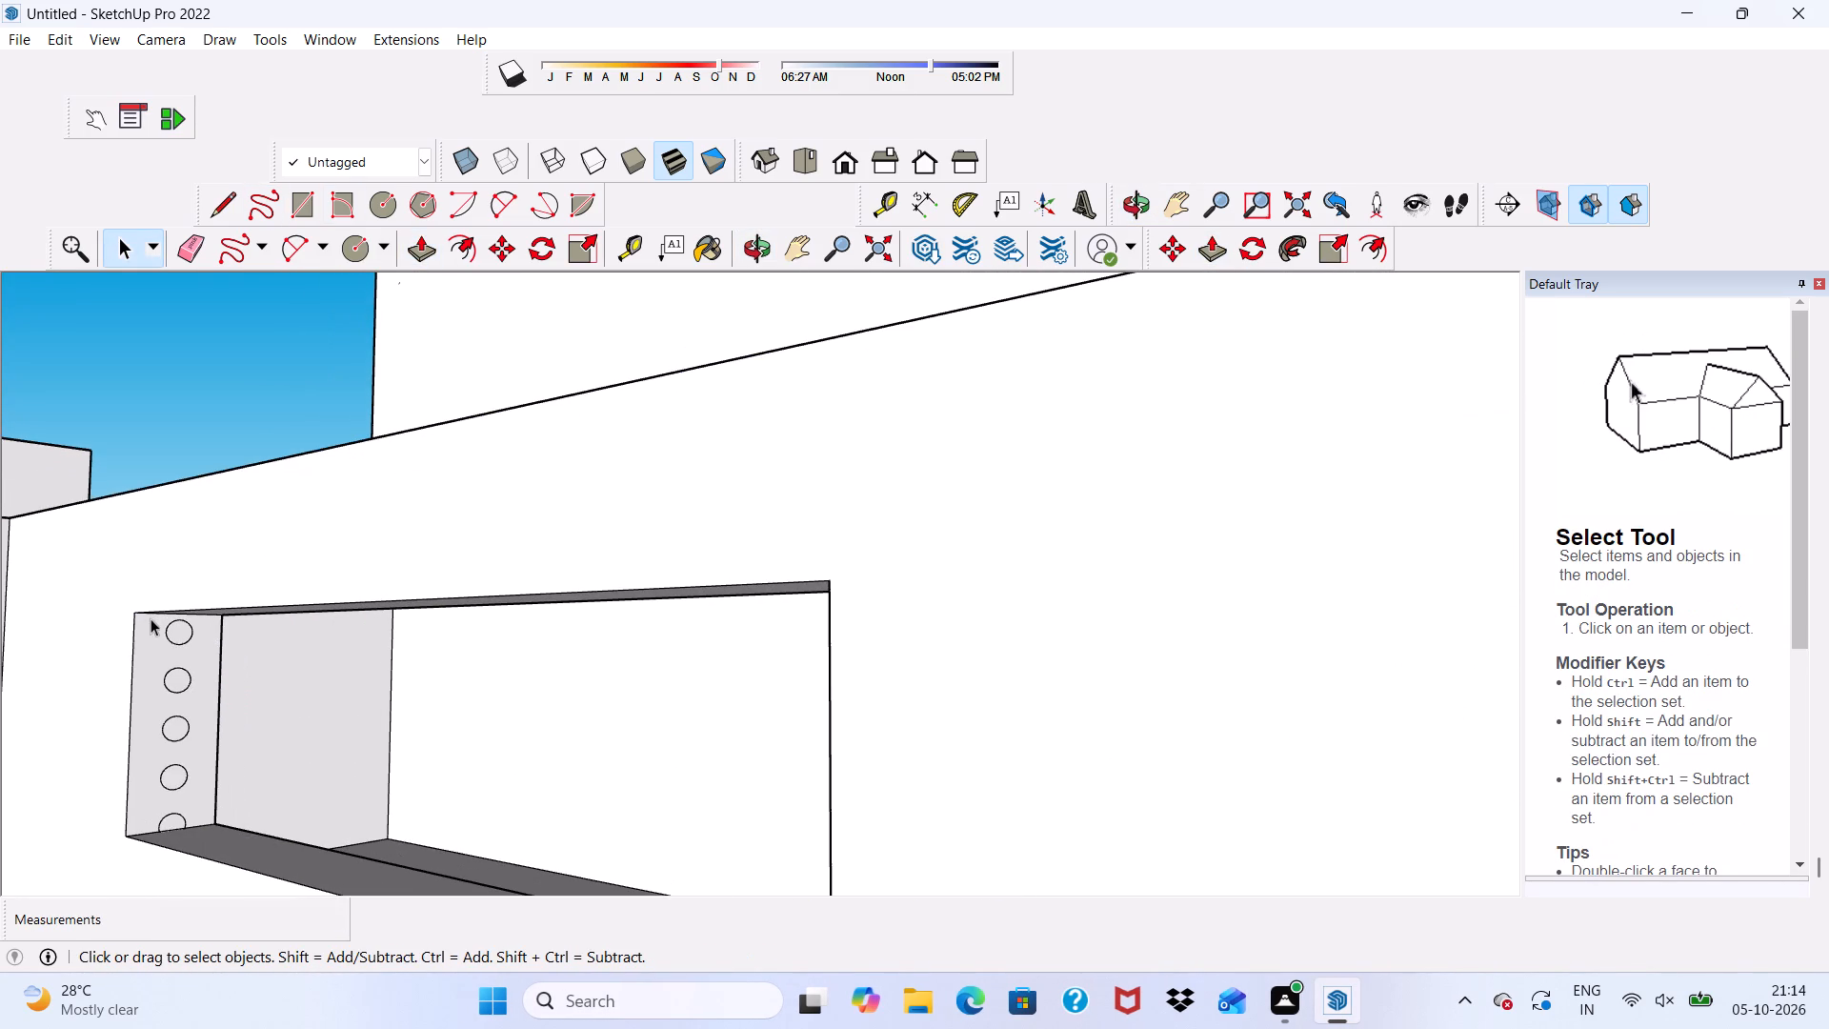
left_click(187, 625)
scroll(168, 614, "up", 10)
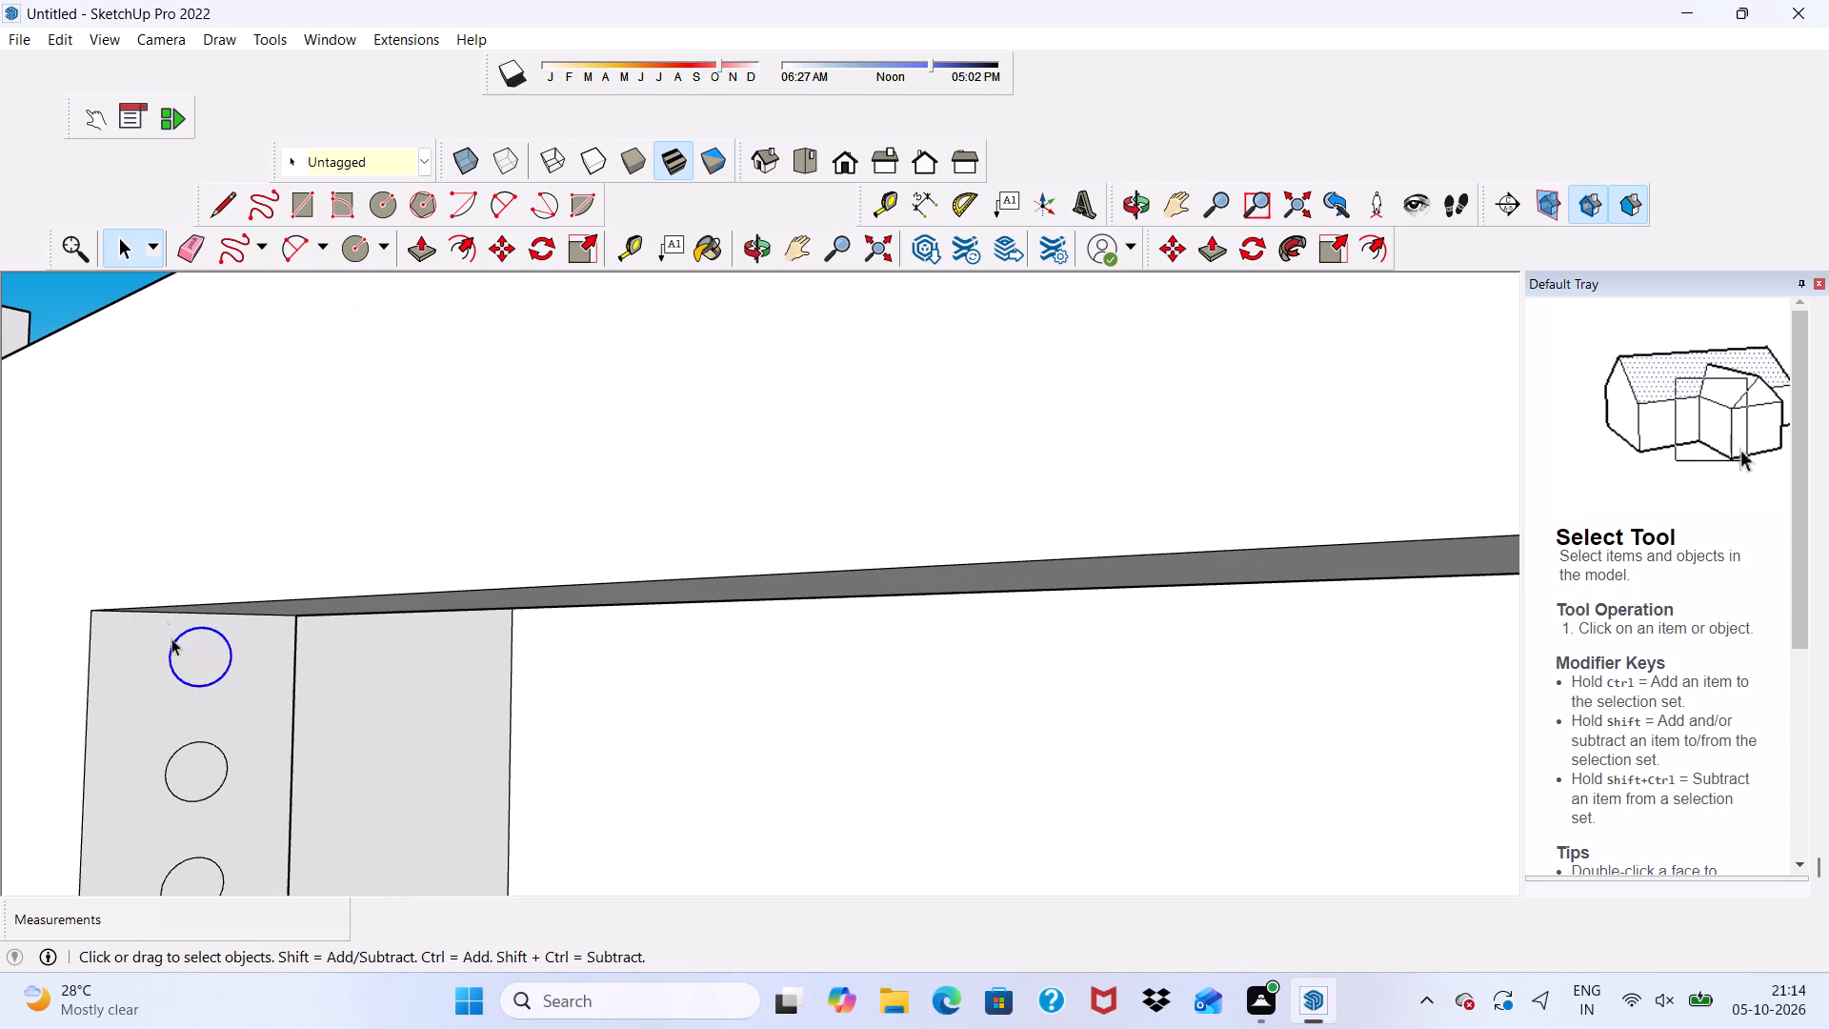
left_click(193, 657)
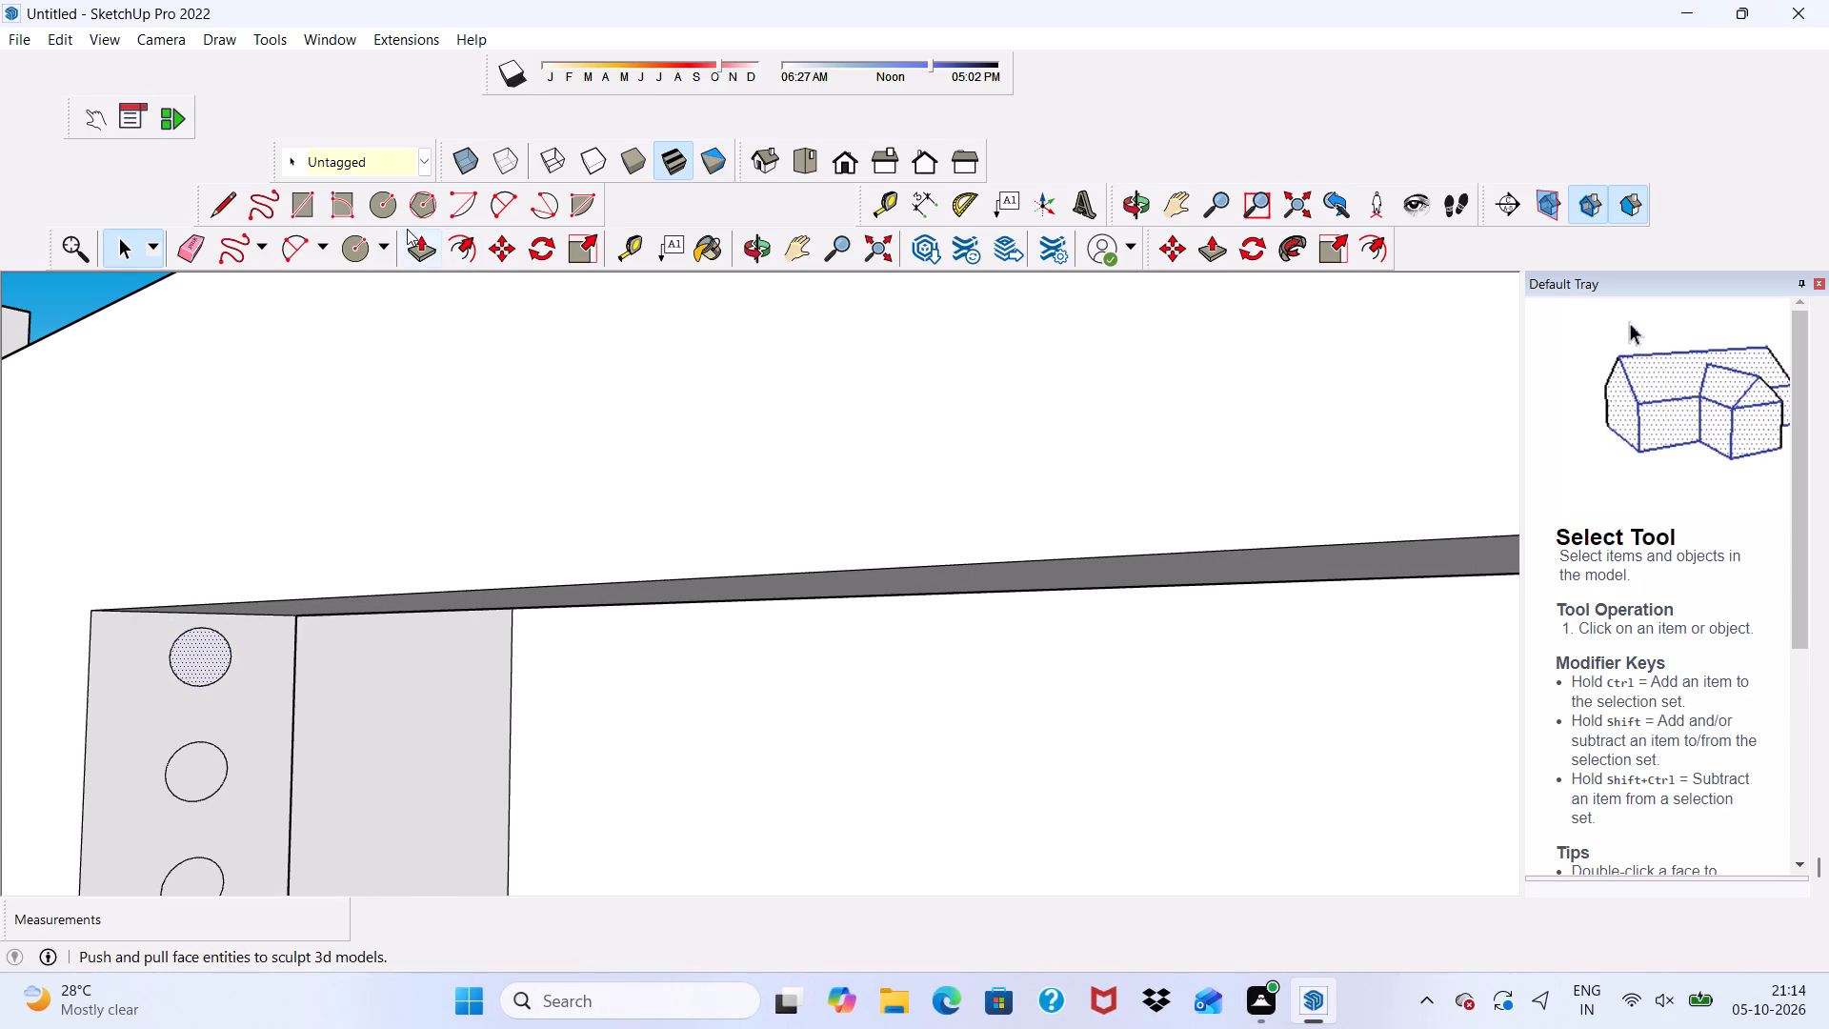
left_click(411, 252)
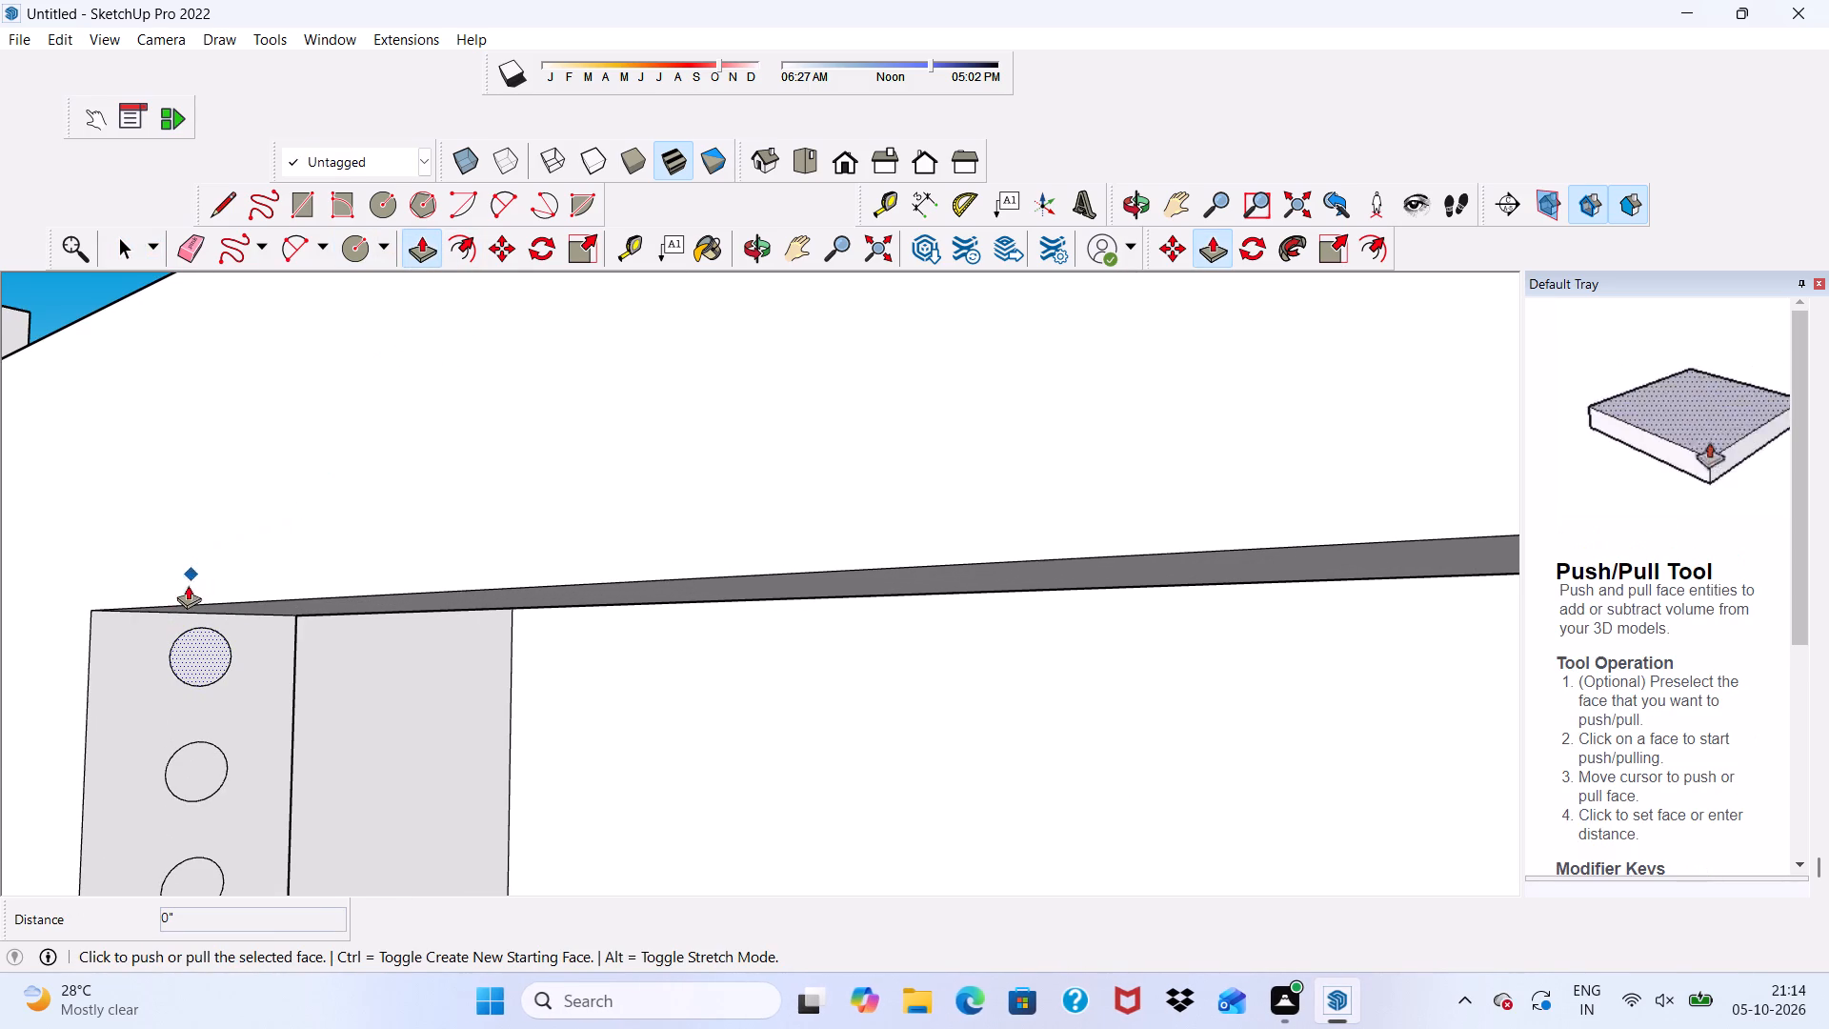
left_click(196, 639)
scroll(545, 797, "down", 1)
scroll(545, 797, "up", 2)
scroll(545, 800, "down", 1)
scroll(545, 800, "up", 1)
scroll(545, 800, "down", 1)
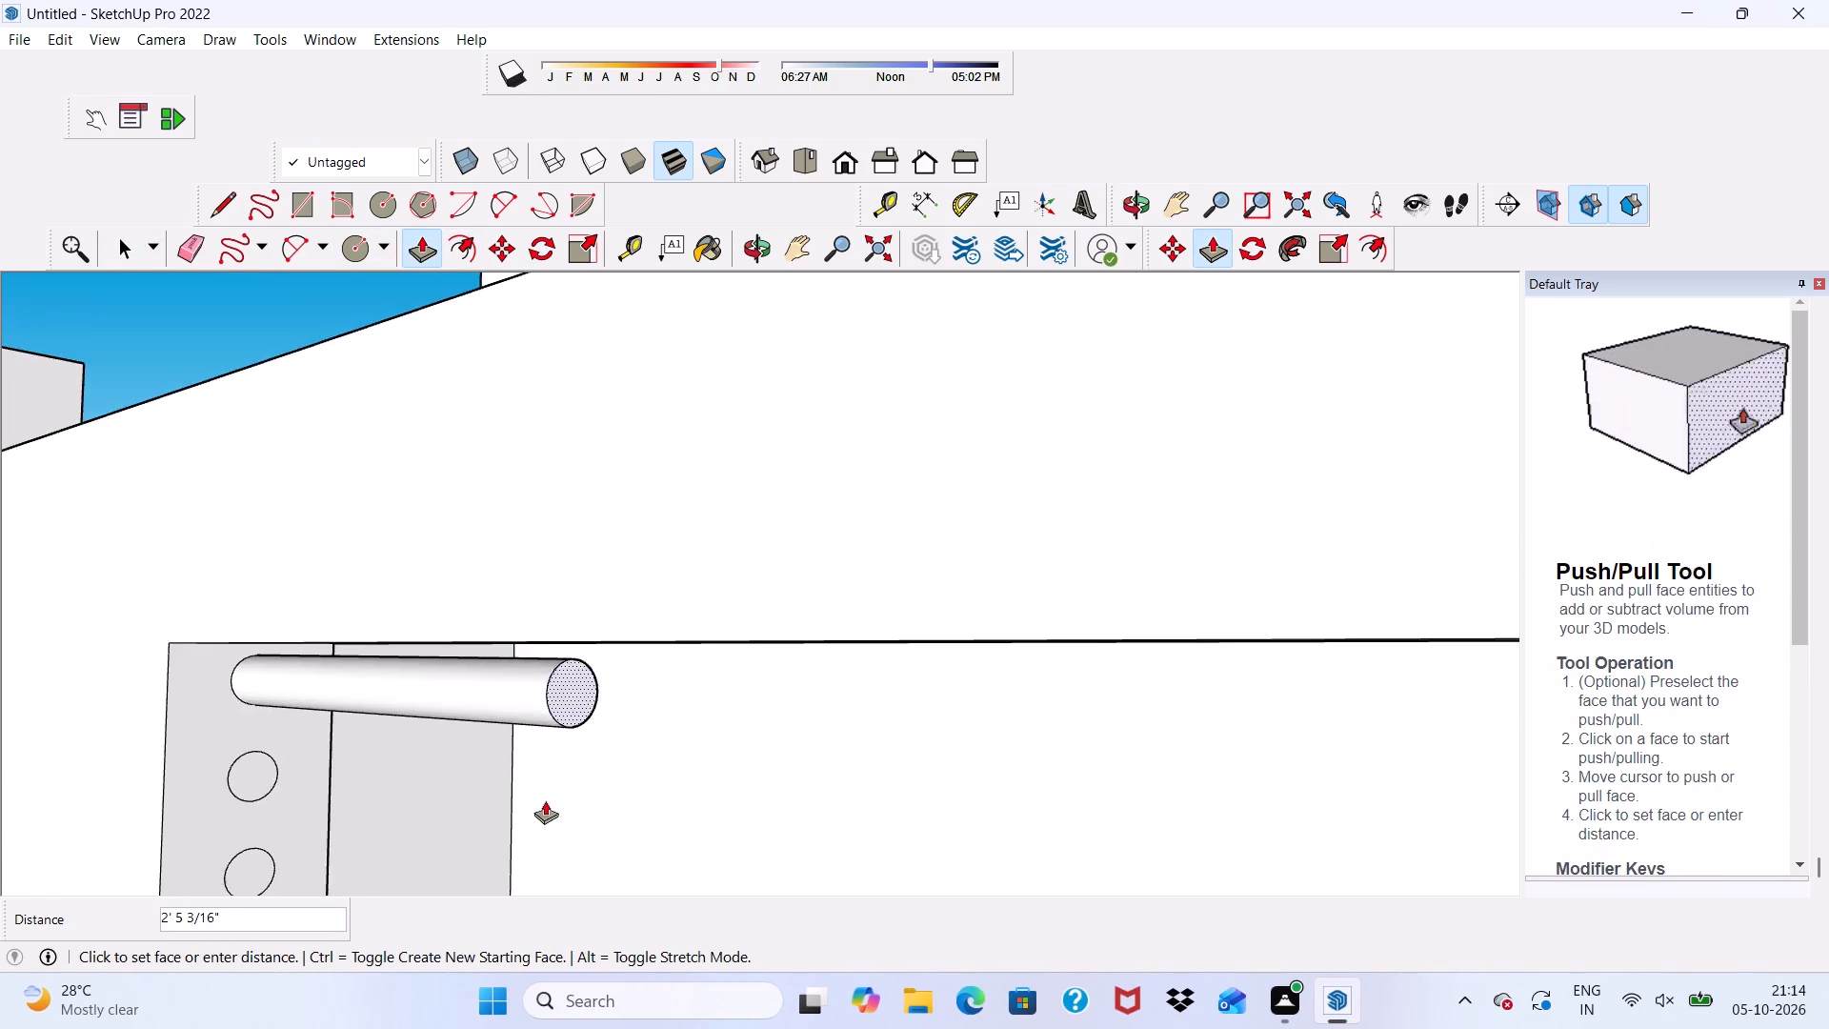
scroll(772, 749, "down", 16)
scroll(898, 866, "up", 4)
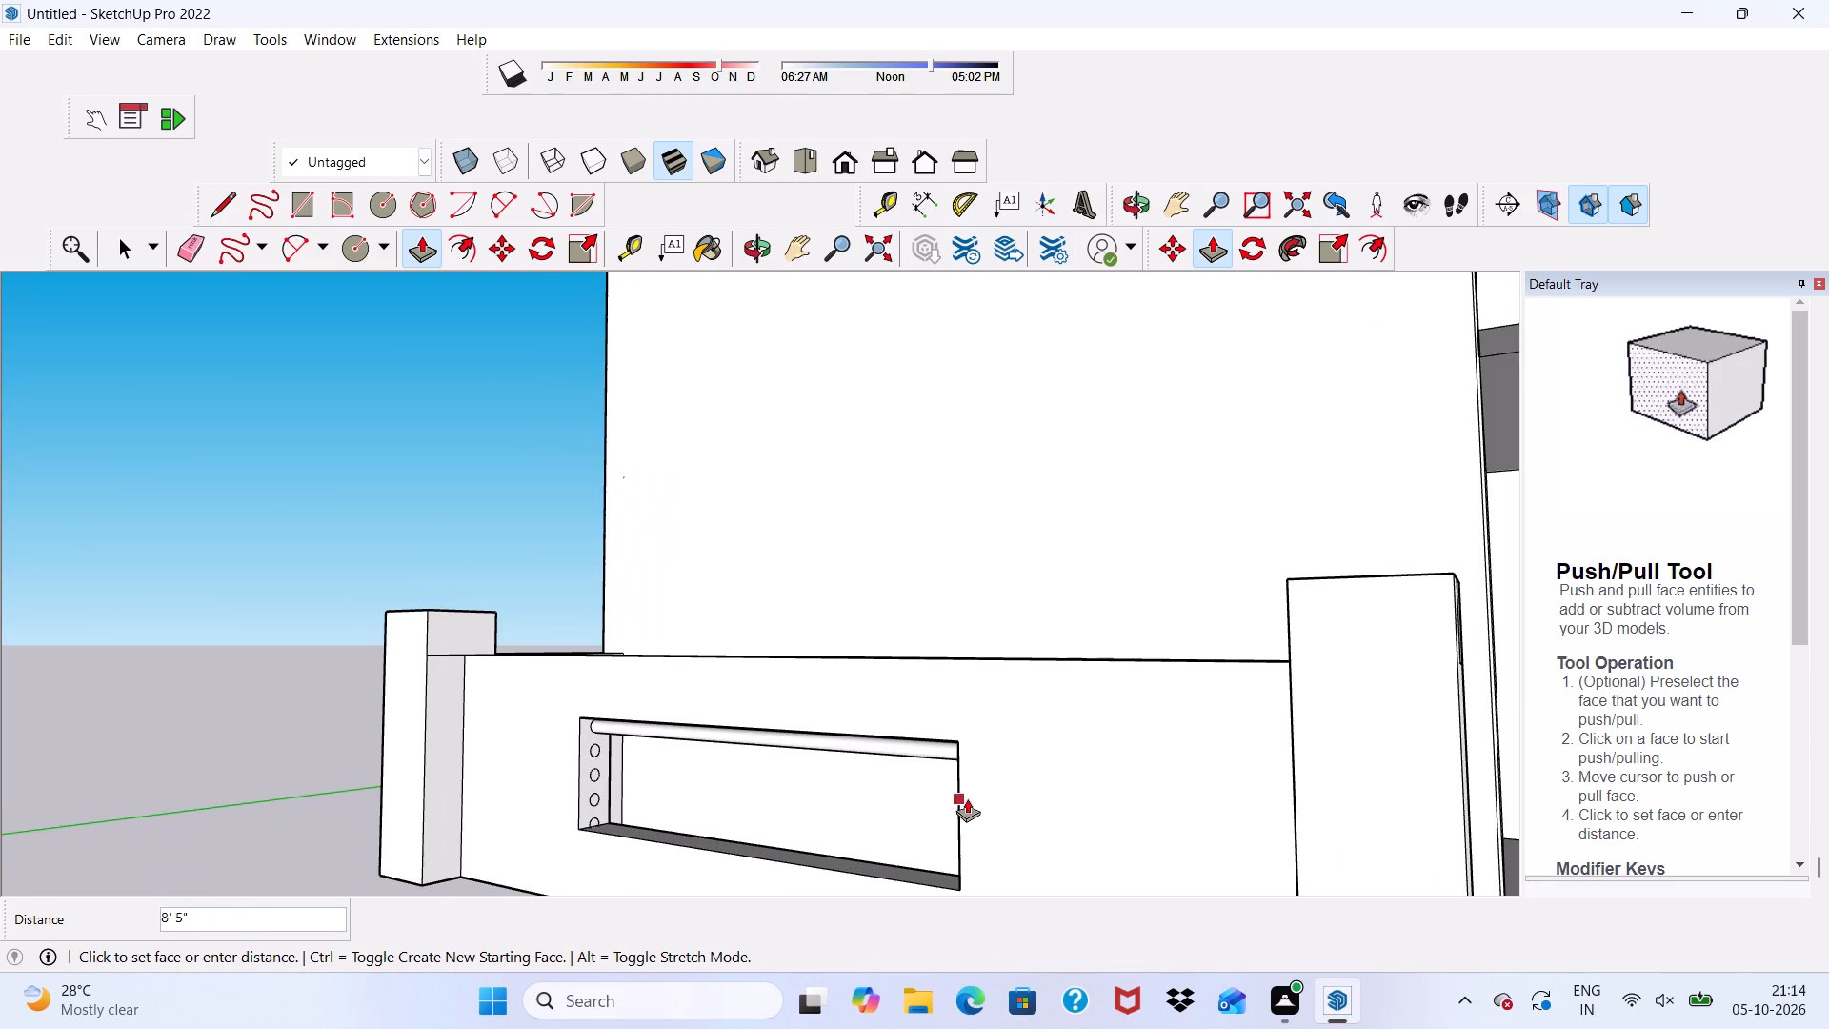
left_click(971, 792)
Push/Pull the second circle from the top about 8' 5" across the wall opening to form the second bar.
scroll(572, 797, "up", 15)
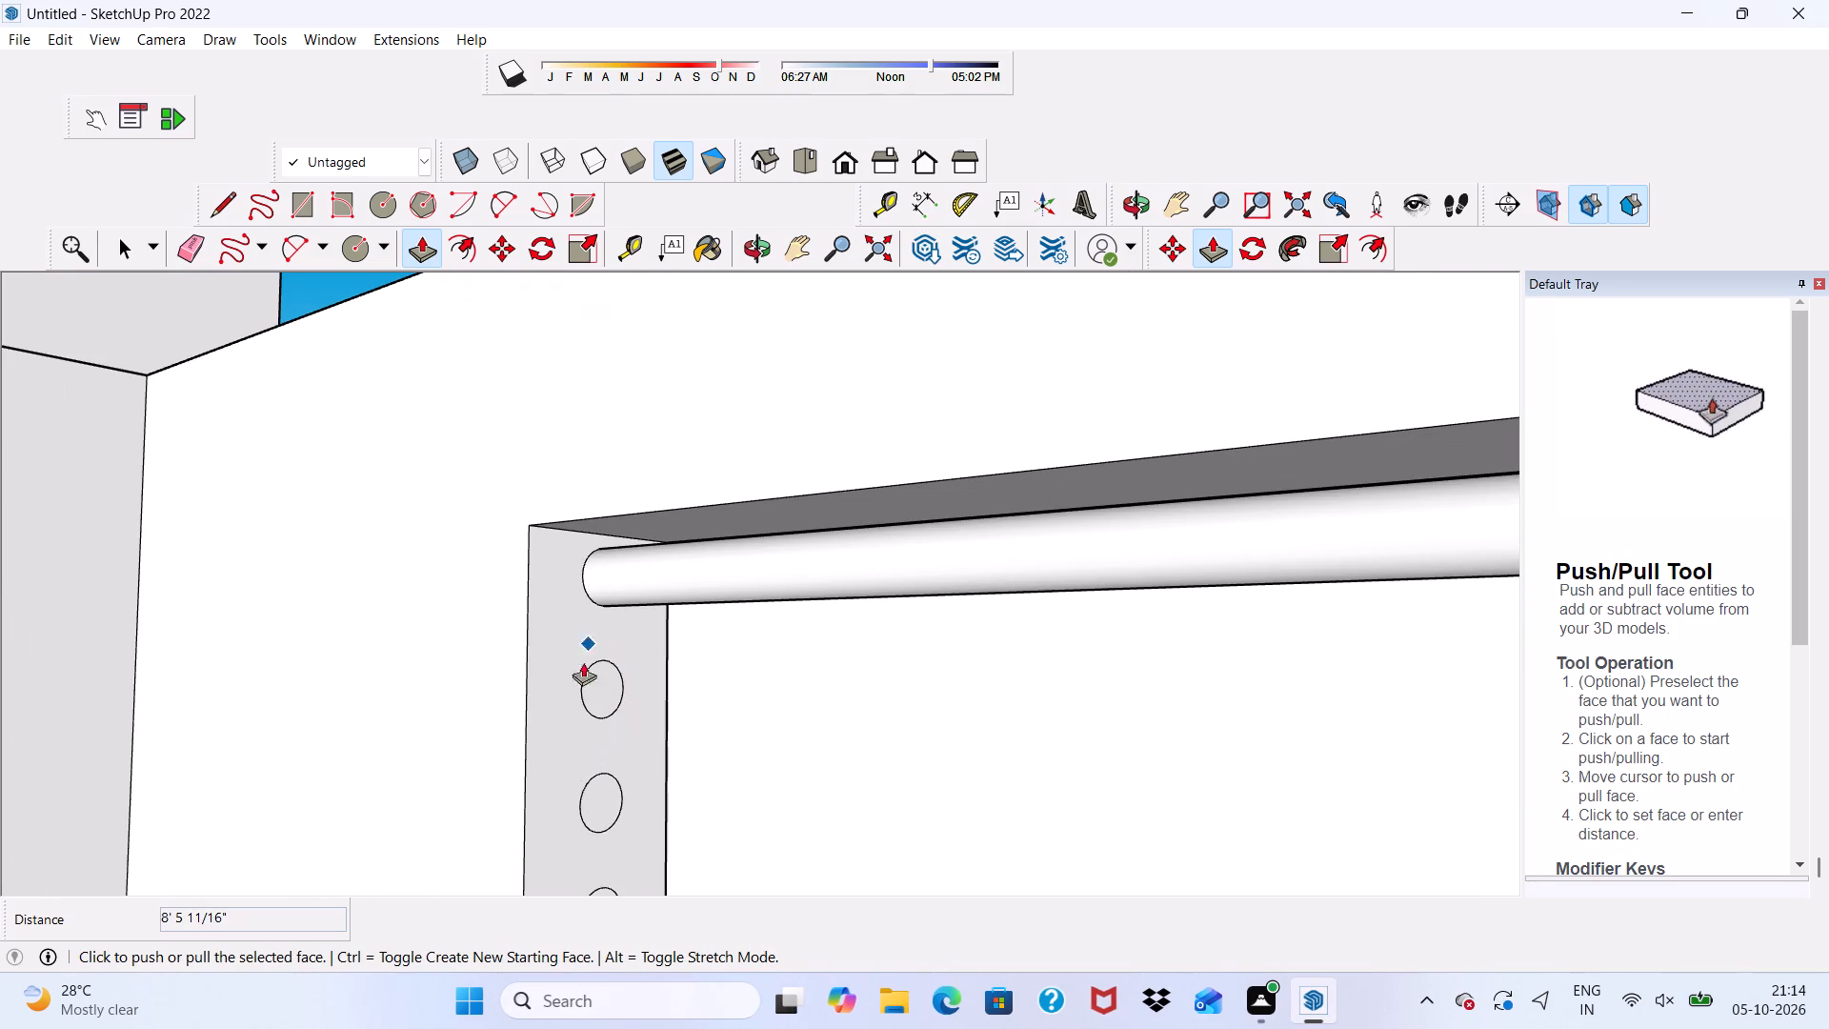
key("space")
left_click(611, 681)
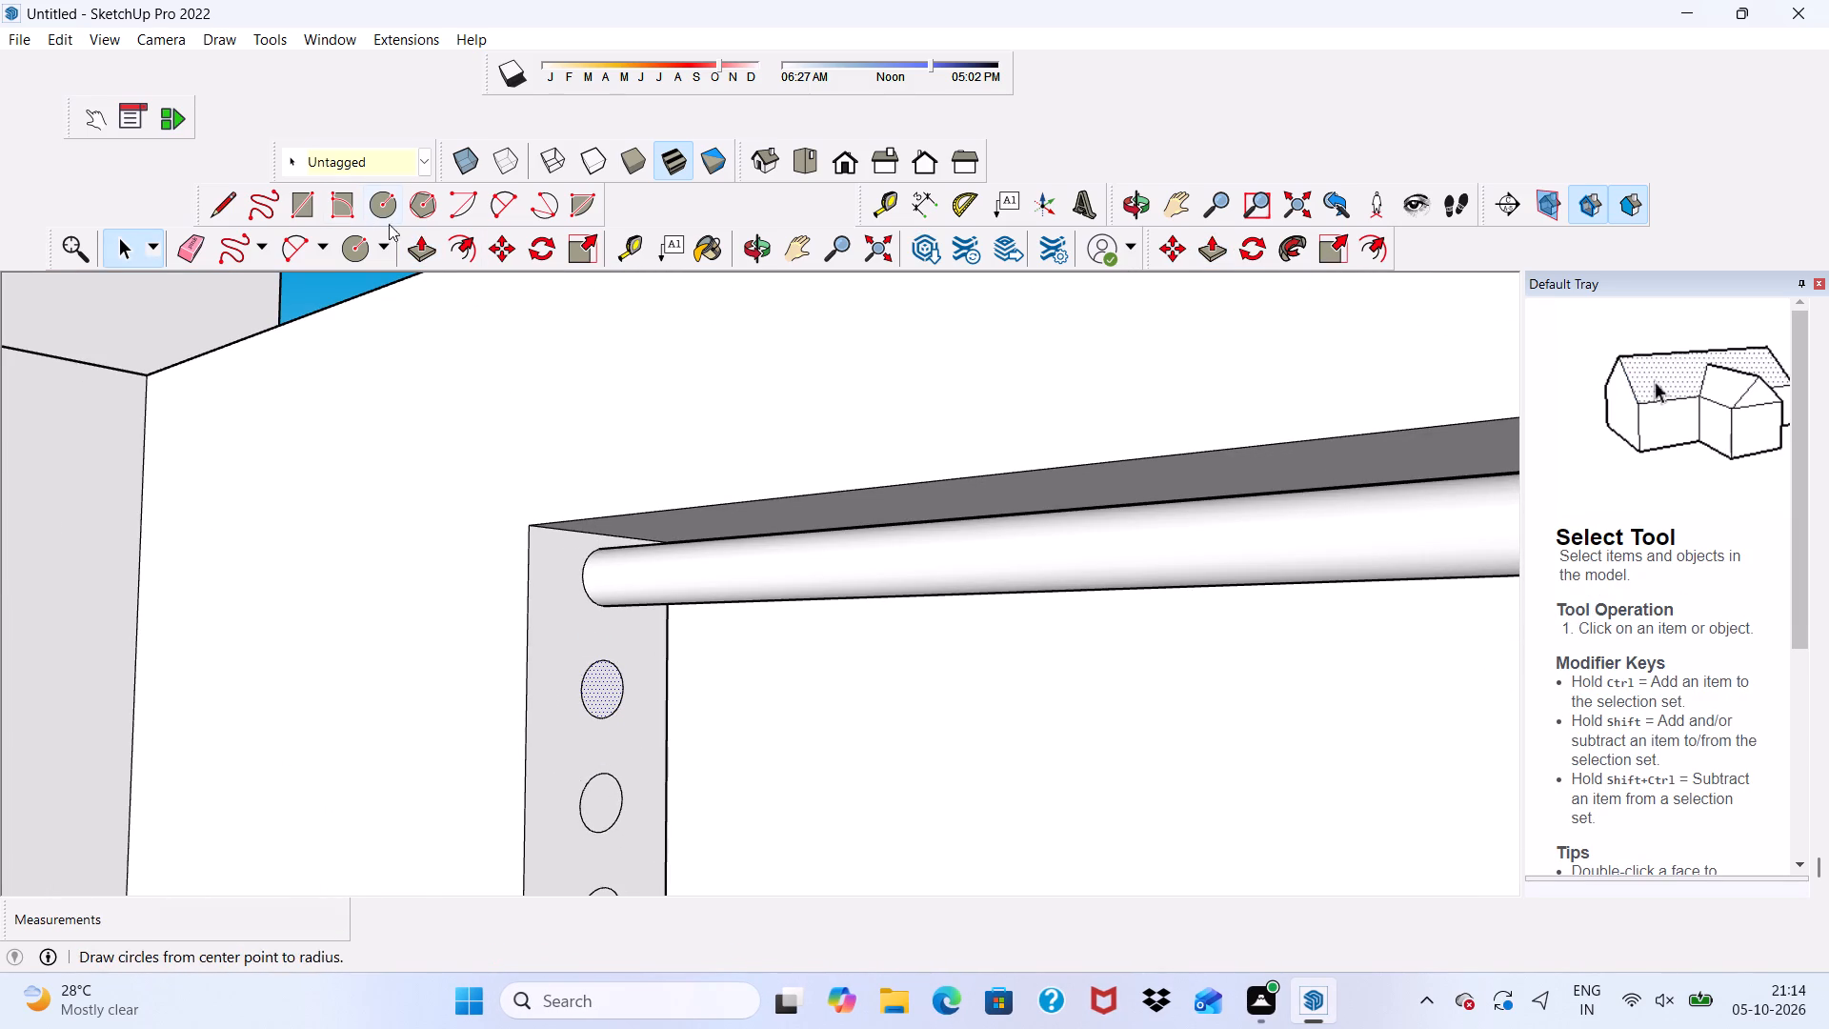
left_click_drag(412, 251, 394, 247)
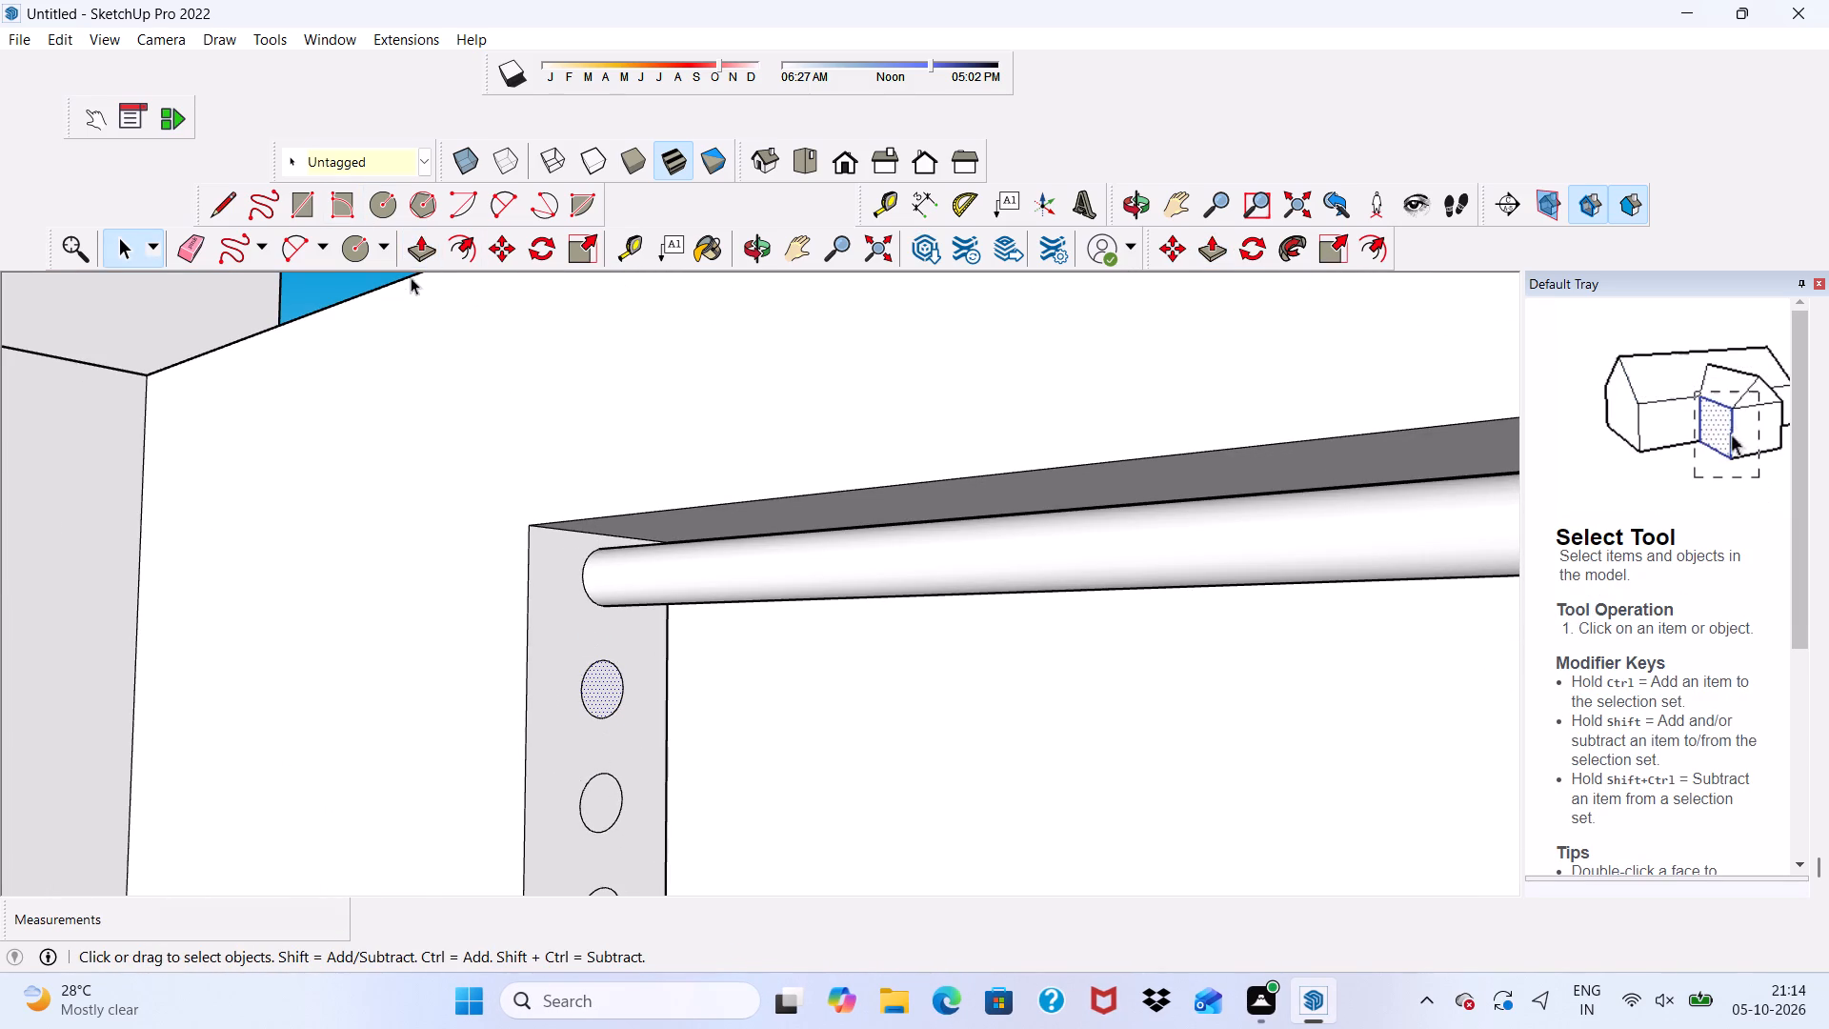
left_click(424, 240)
left_click(609, 677)
scroll(682, 760, "down", 2)
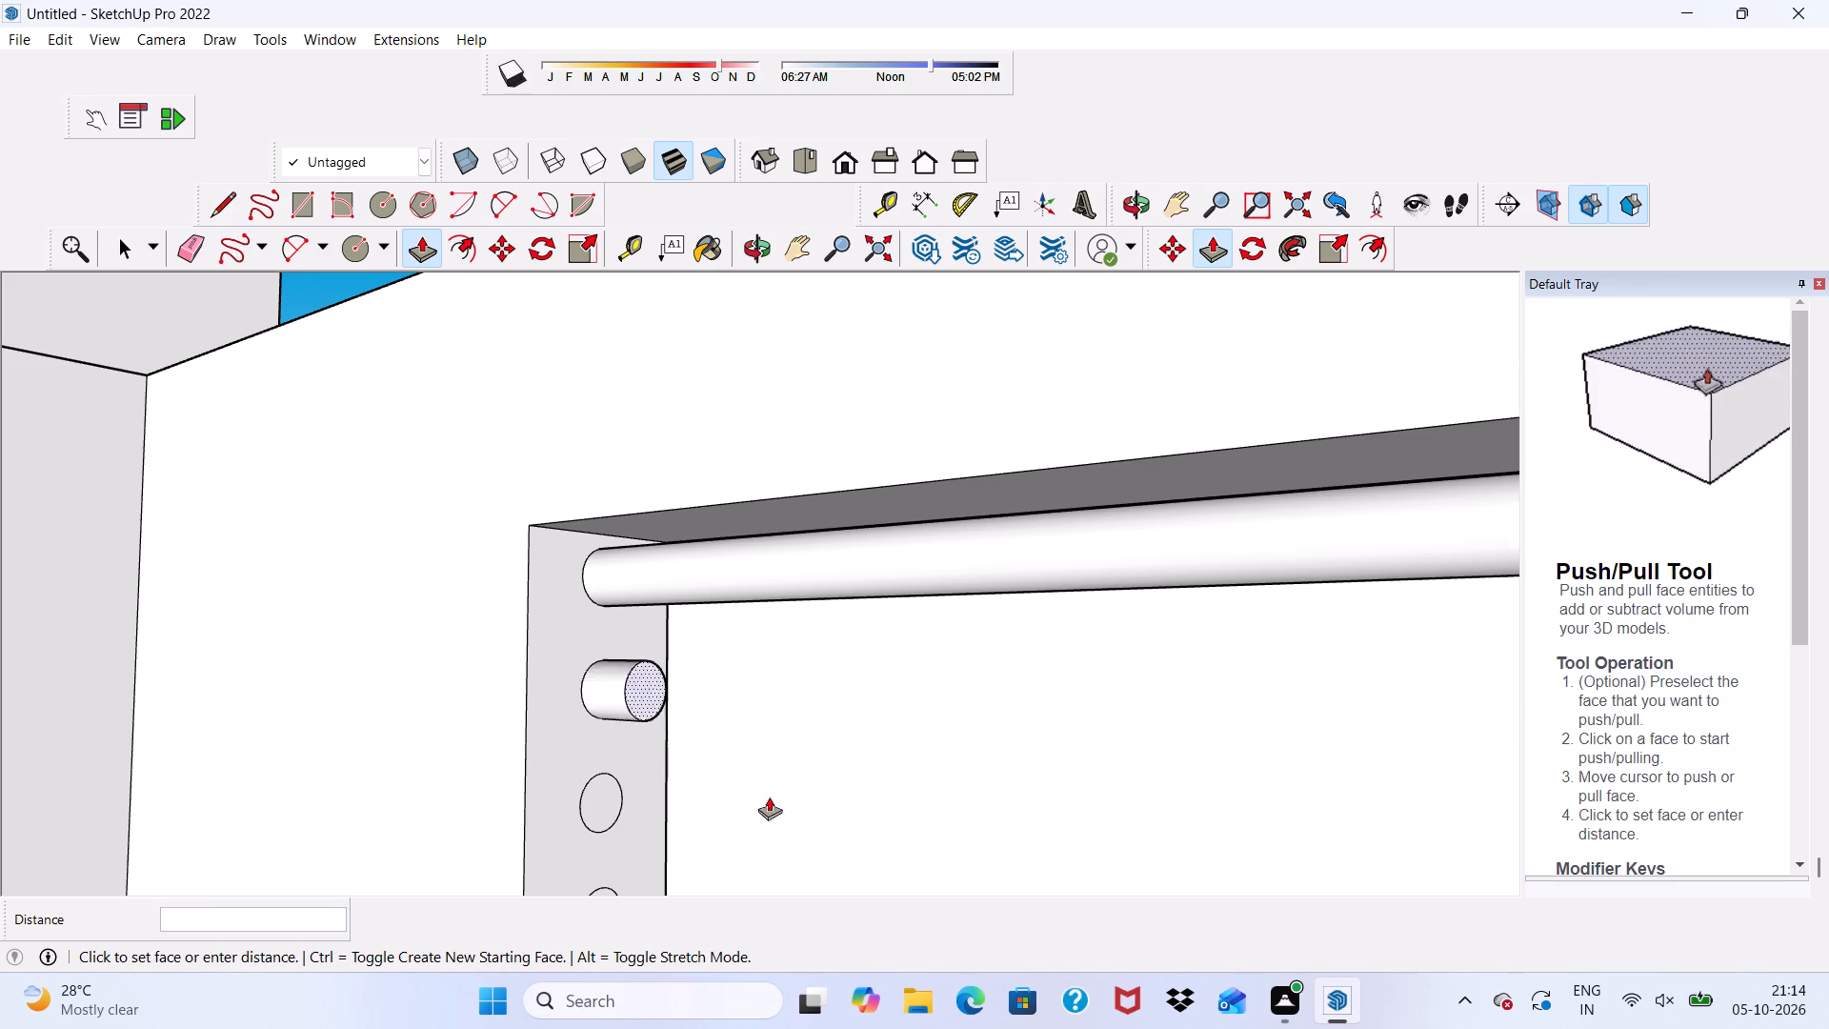
scroll(769, 797, "down", 5)
scroll(802, 805, "up", 1)
scroll(802, 805, "down", 7)
scroll(1063, 852, "up", 4)
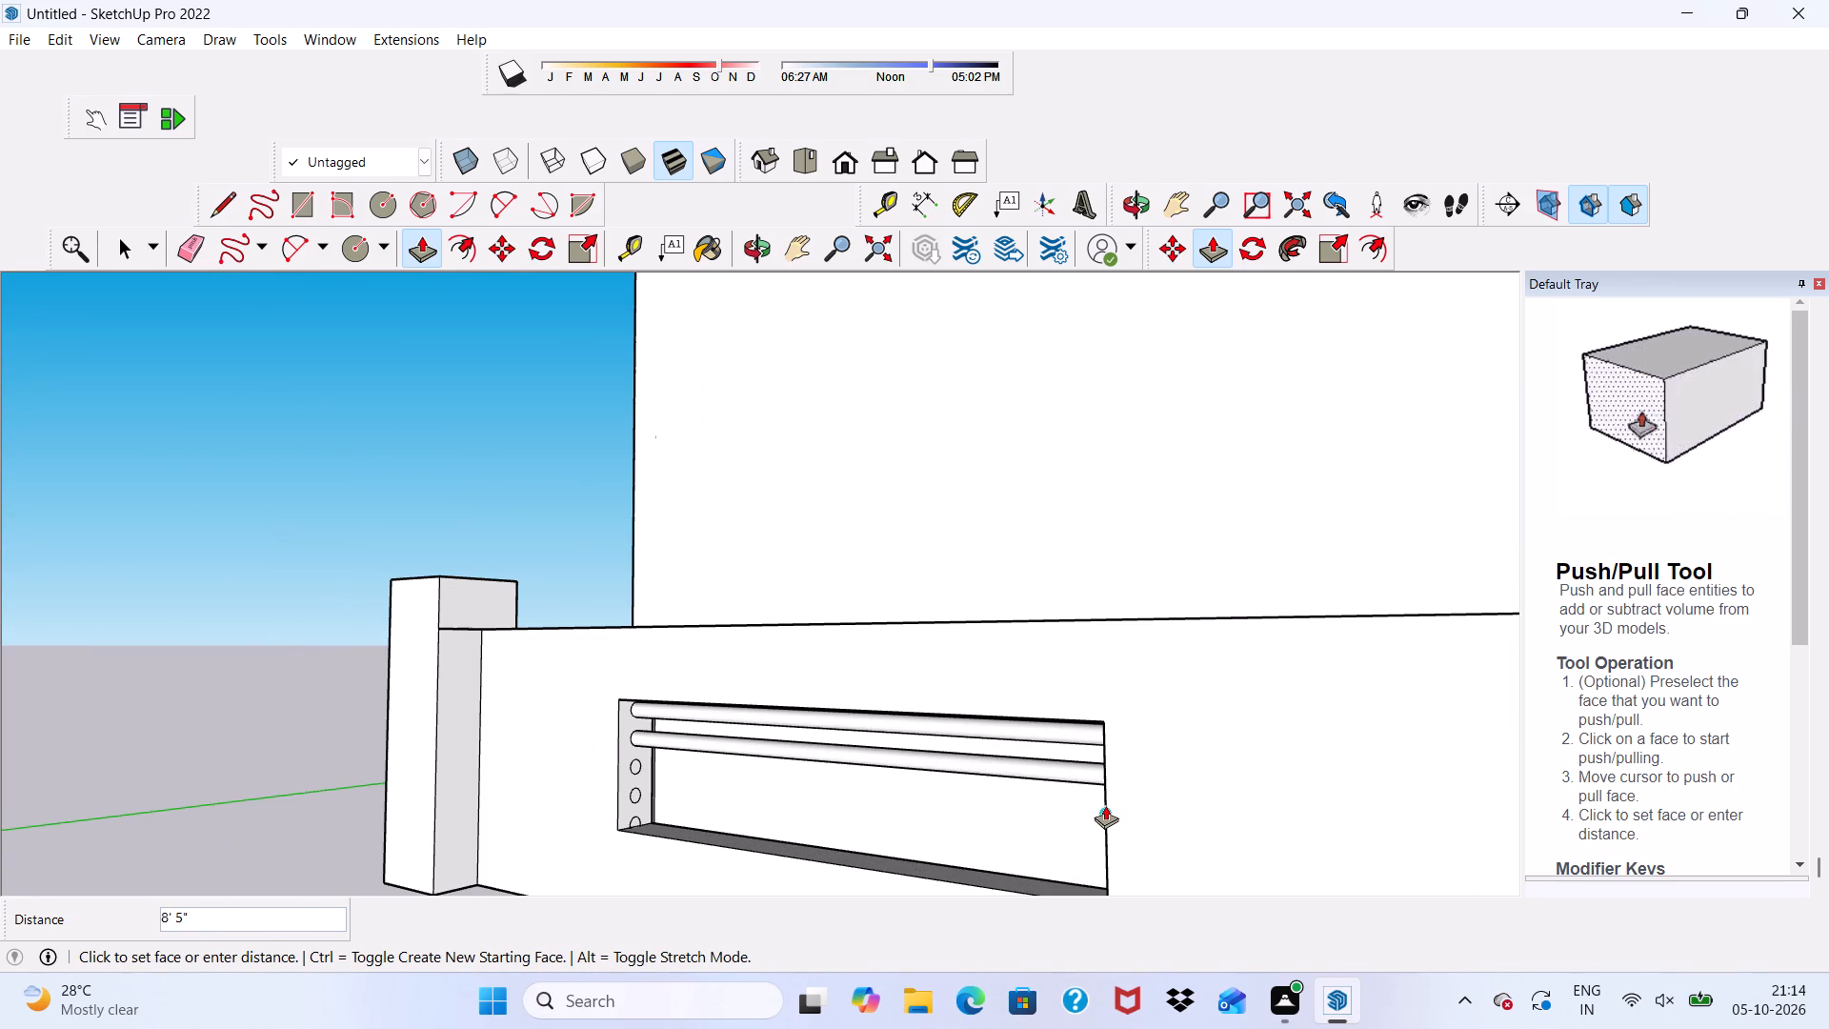
left_click(1106, 801)
Push/Pull the third circle about 8' 4 7/16" across the wall opening to form the third bar.
scroll(762, 814, "up", 4)
scroll(578, 738, "up", 4)
left_click(546, 746)
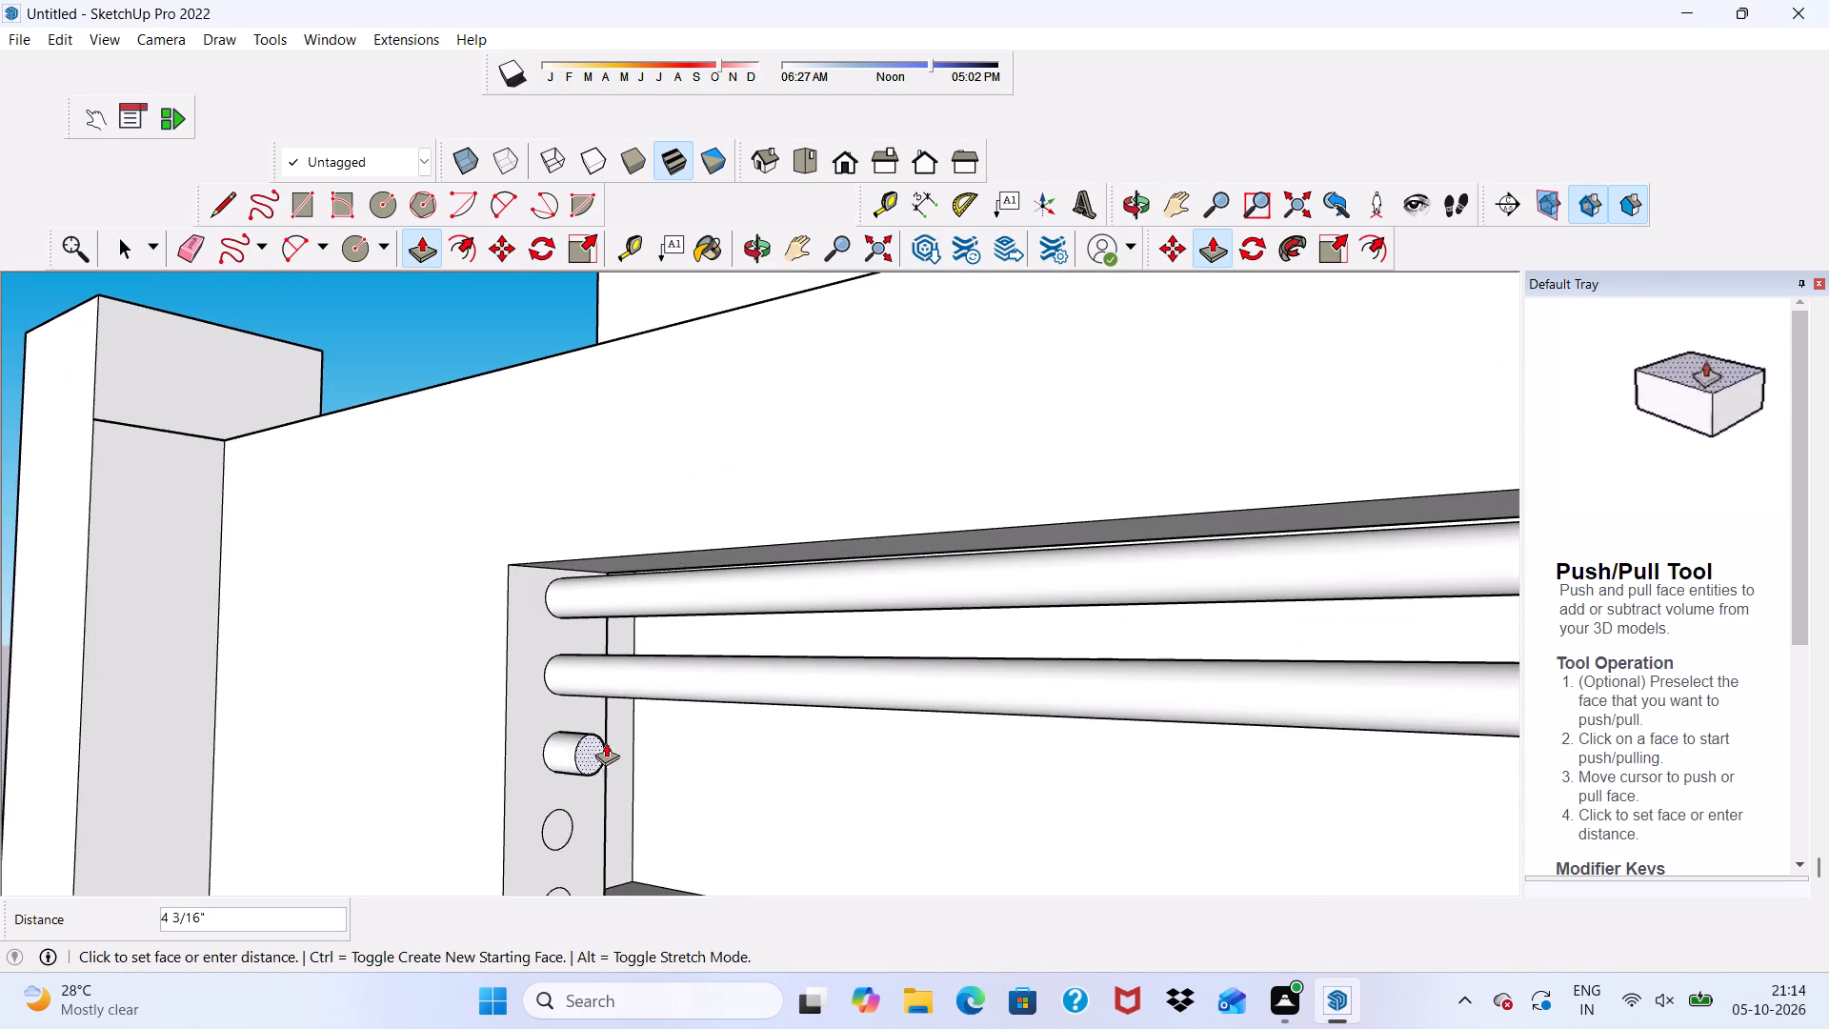
scroll(671, 769, "down", 3)
scroll(759, 797, "up", 1)
scroll(805, 803, "down", 5)
scroll(1012, 800, "up", 3)
scroll(1012, 800, "down", 16)
scroll(1089, 846, "up", 5)
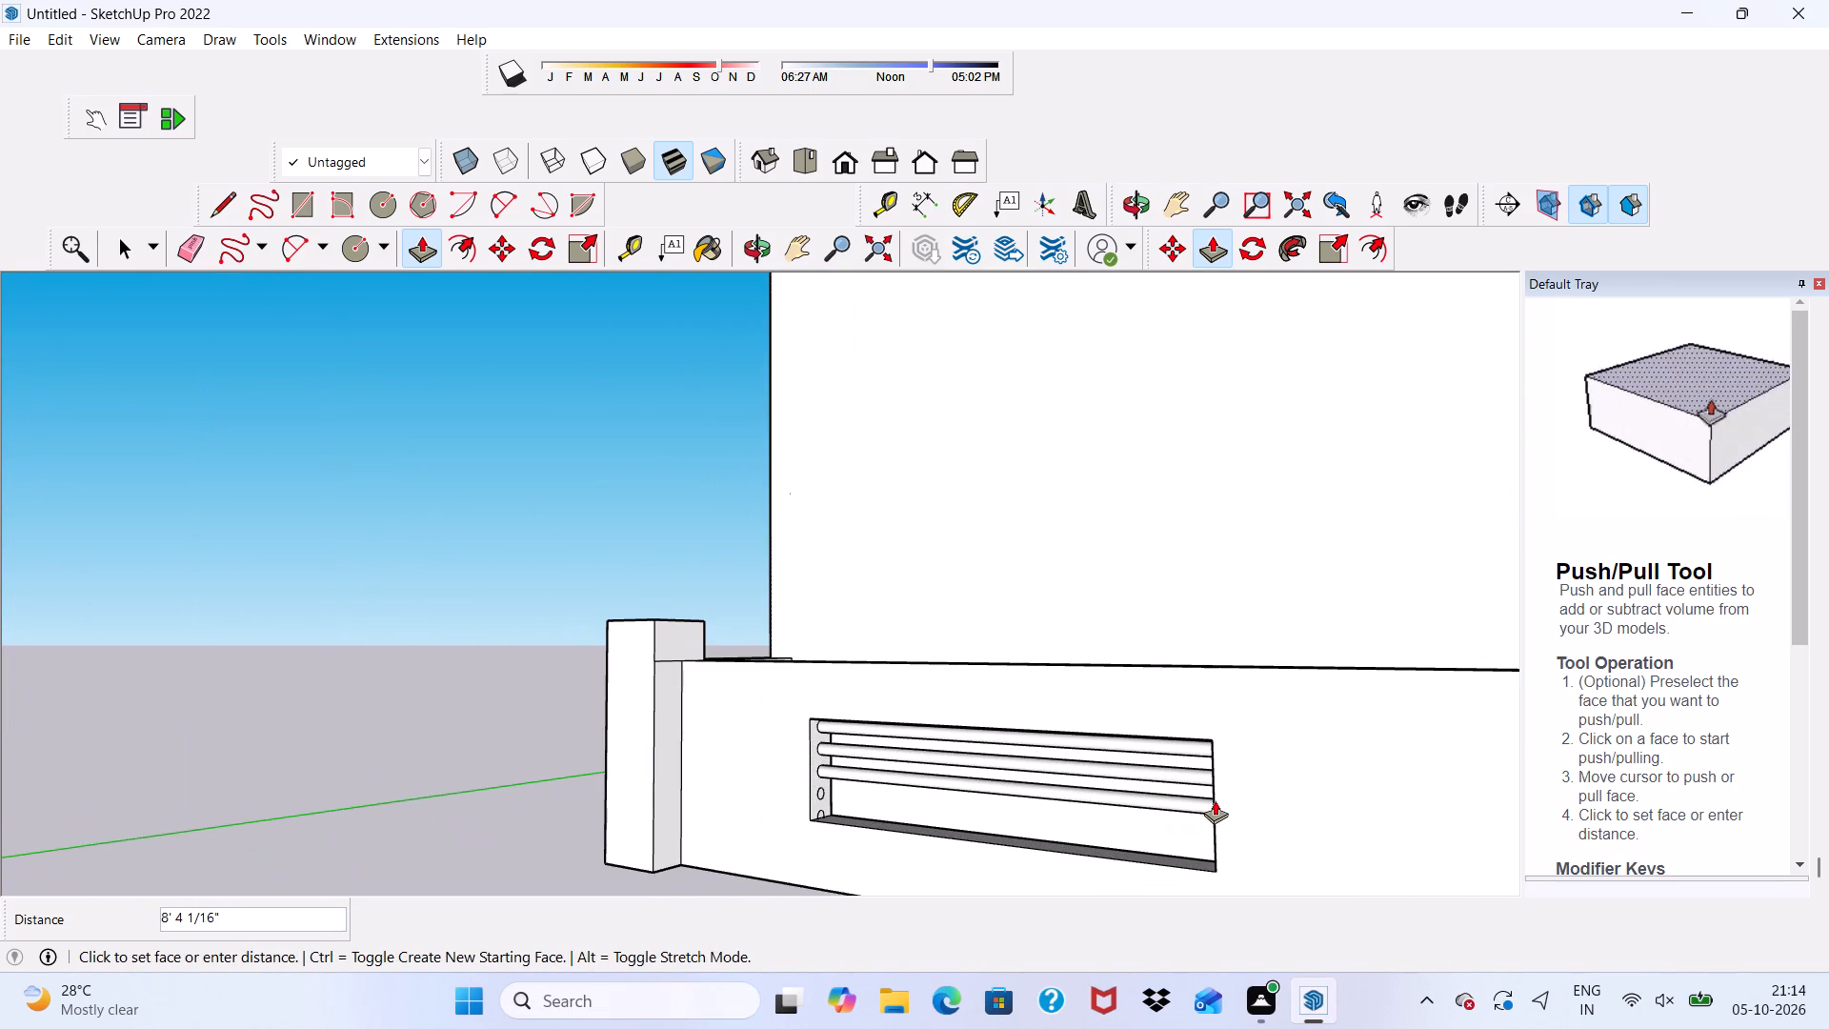
left_click(1216, 797)
Push/Pull the fourth circle about 8' 5 5/8" across the wall opening to form the fourth bar.
scroll(808, 802, "up", 13)
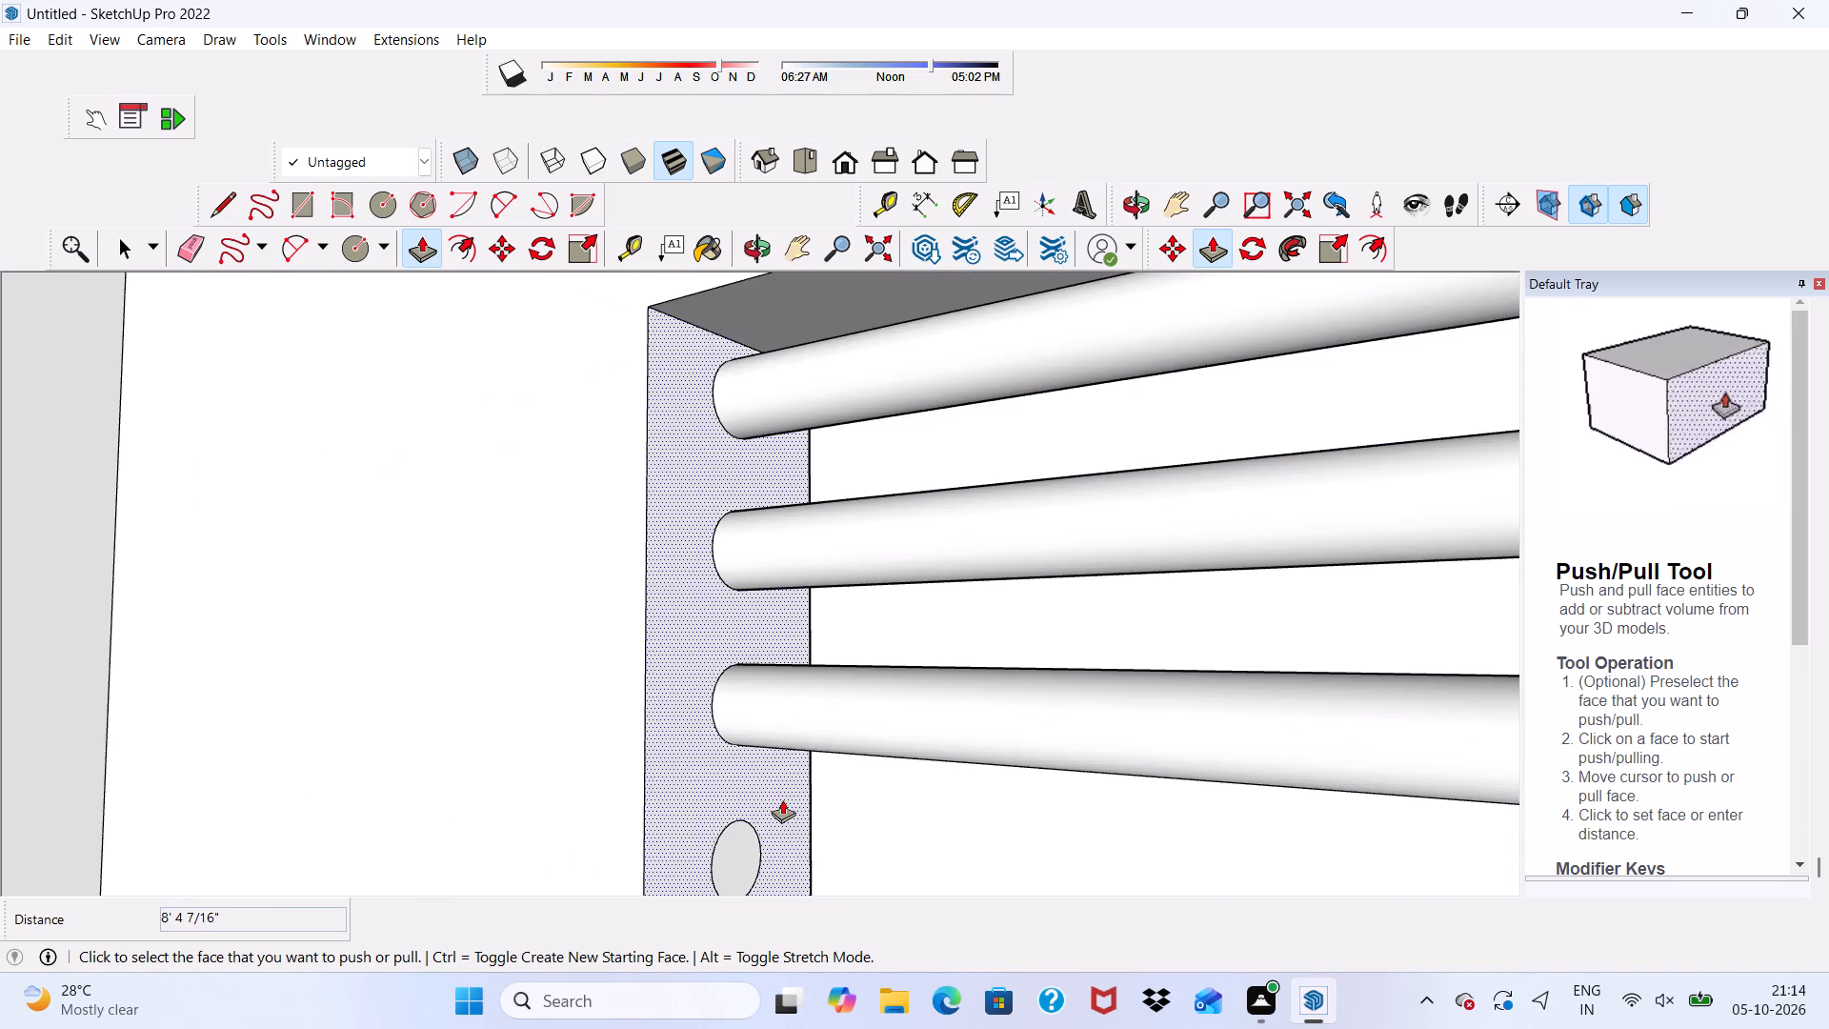
left_click(743, 848)
scroll(743, 848, "down", 13)
scroll(1082, 734, "up", 1)
scroll(1082, 734, "down", 5)
scroll(1082, 729, "up", 1)
scroll(1082, 729, "down", 1)
scroll(1082, 729, "up", 1)
scroll(1082, 729, "down", 2)
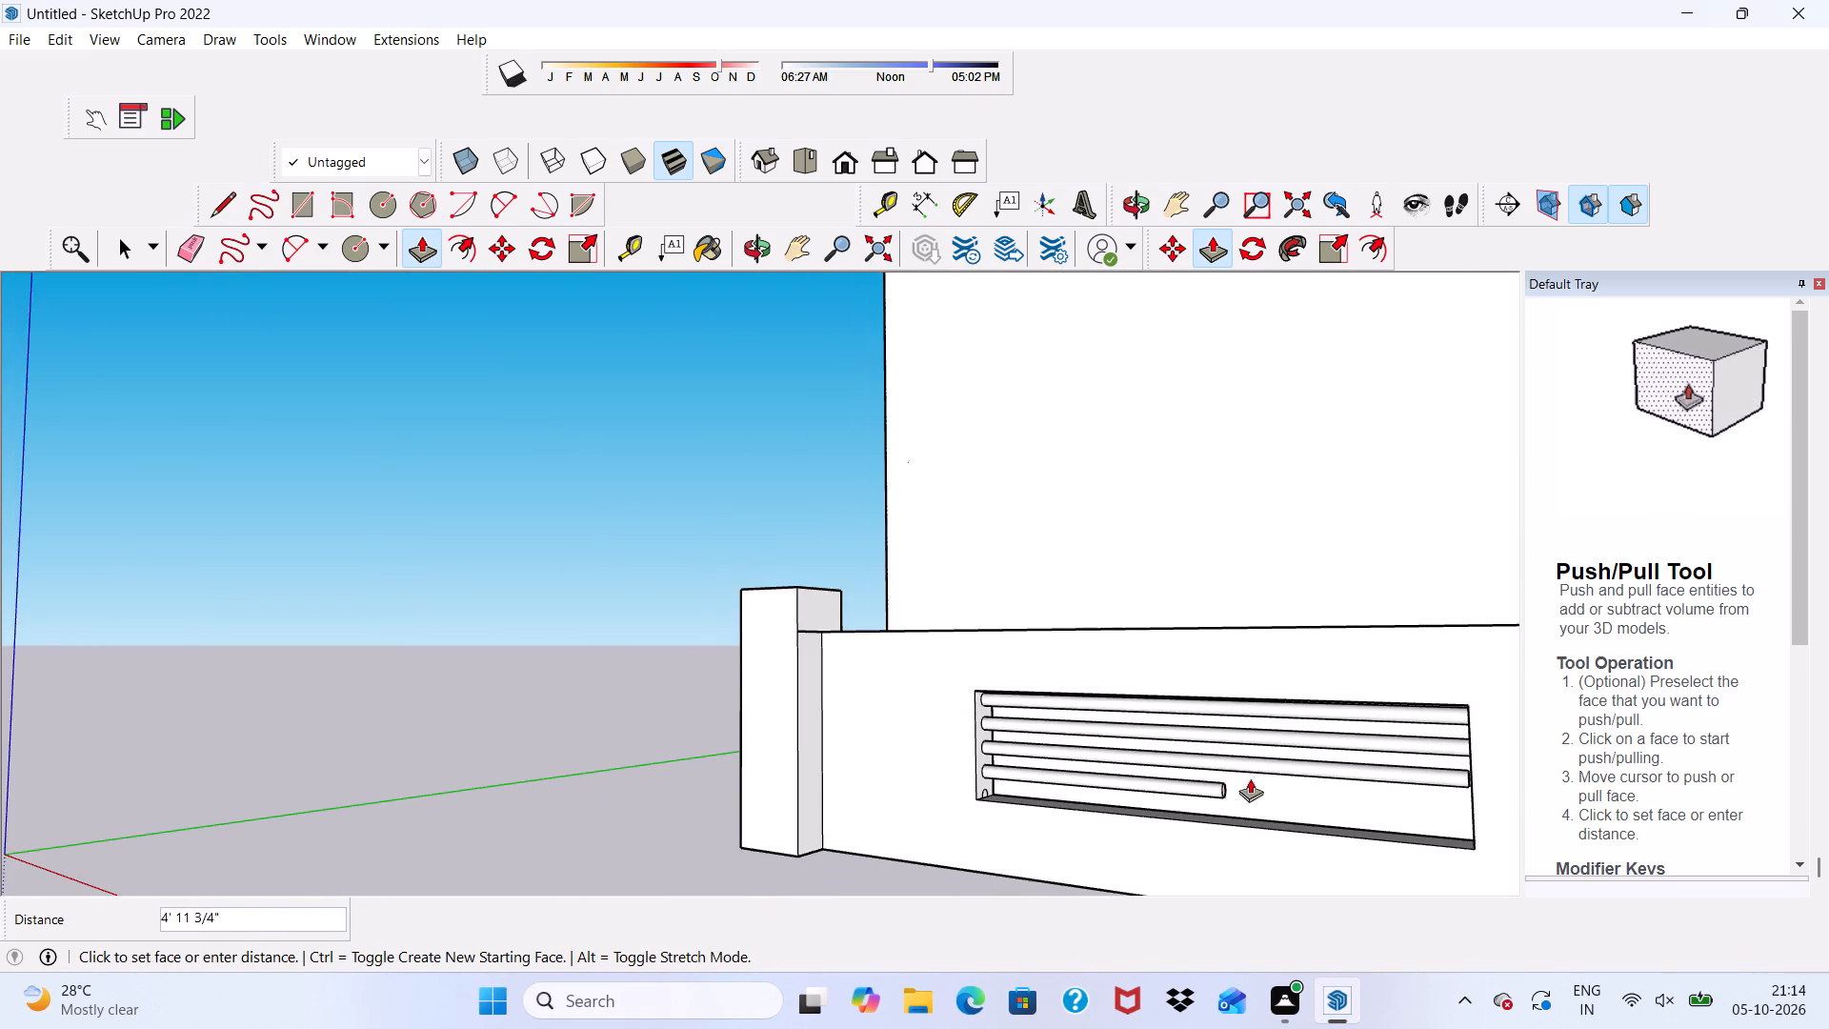
scroll(1266, 793, "up", 3)
scroll(1358, 797, "down", 5)
scroll(1192, 778, "down", 1)
scroll(1441, 770, "up", 6)
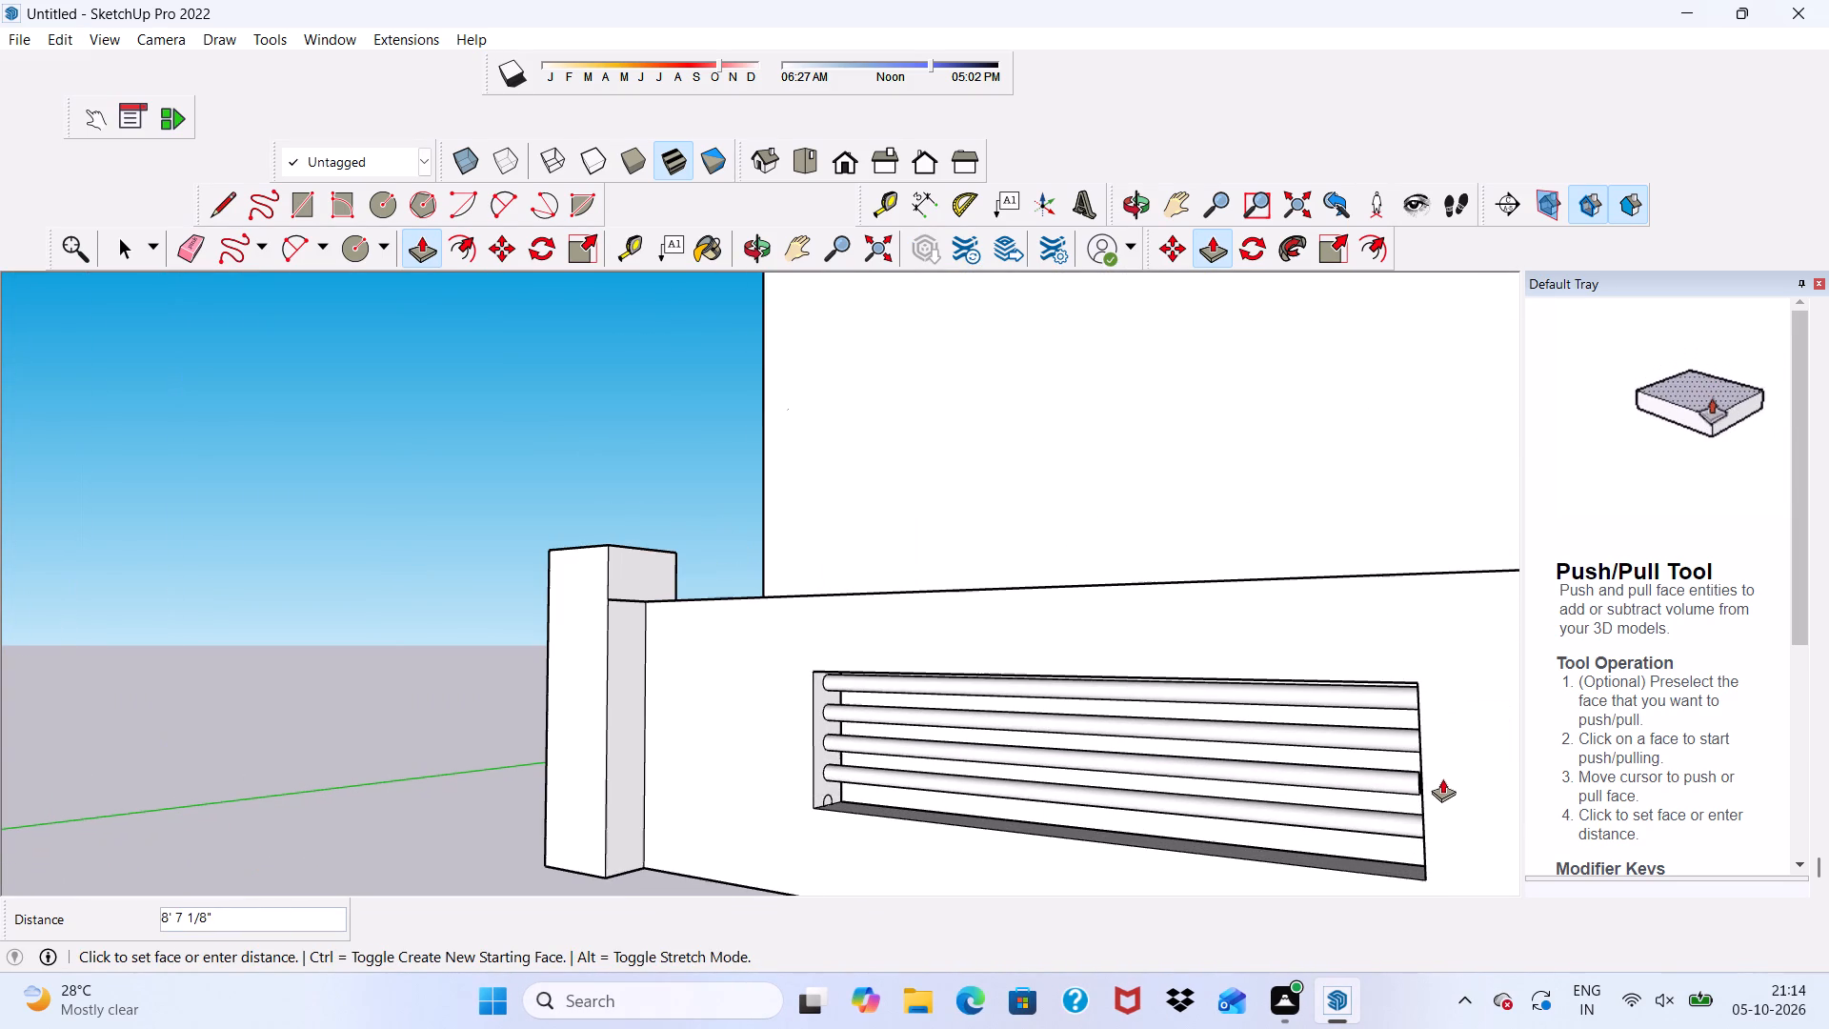
left_click(1431, 808)
Extend the third bar's free end face by about 5/8" to meet the opening's far end.
scroll(1421, 781, "up", 16)
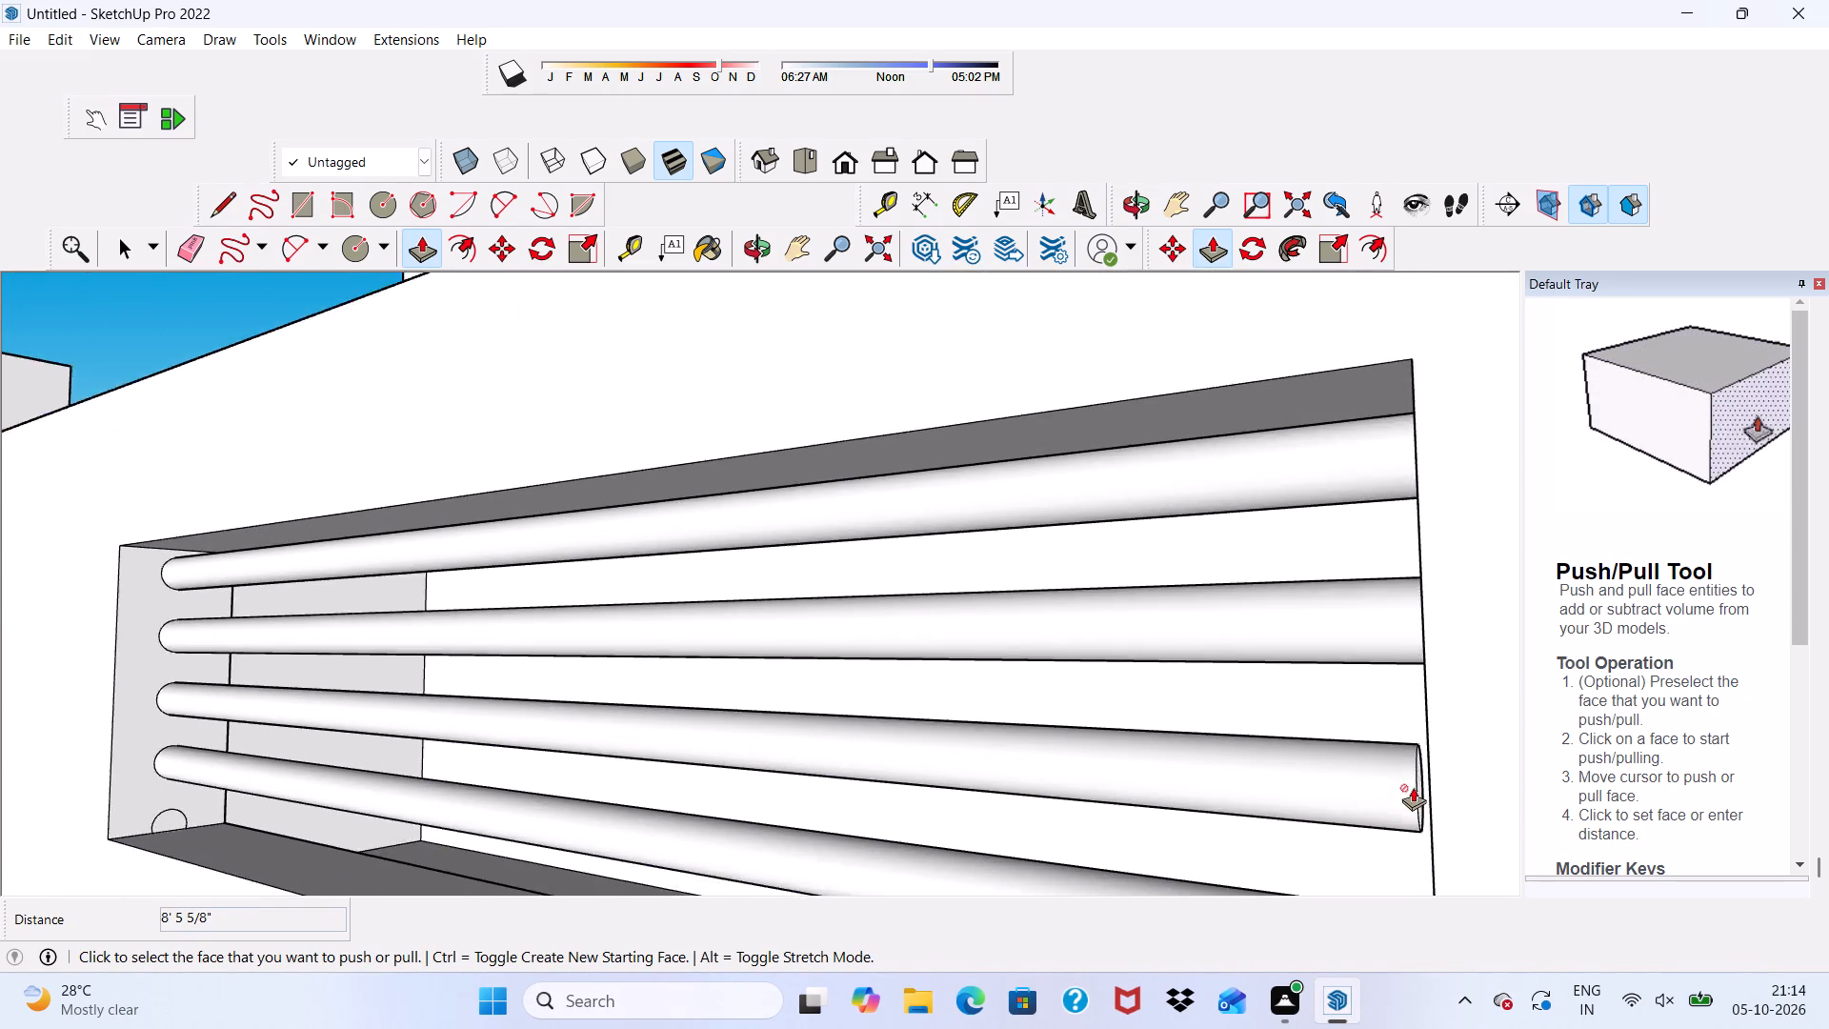
scroll(1413, 787, "up", 12)
left_click(1417, 778)
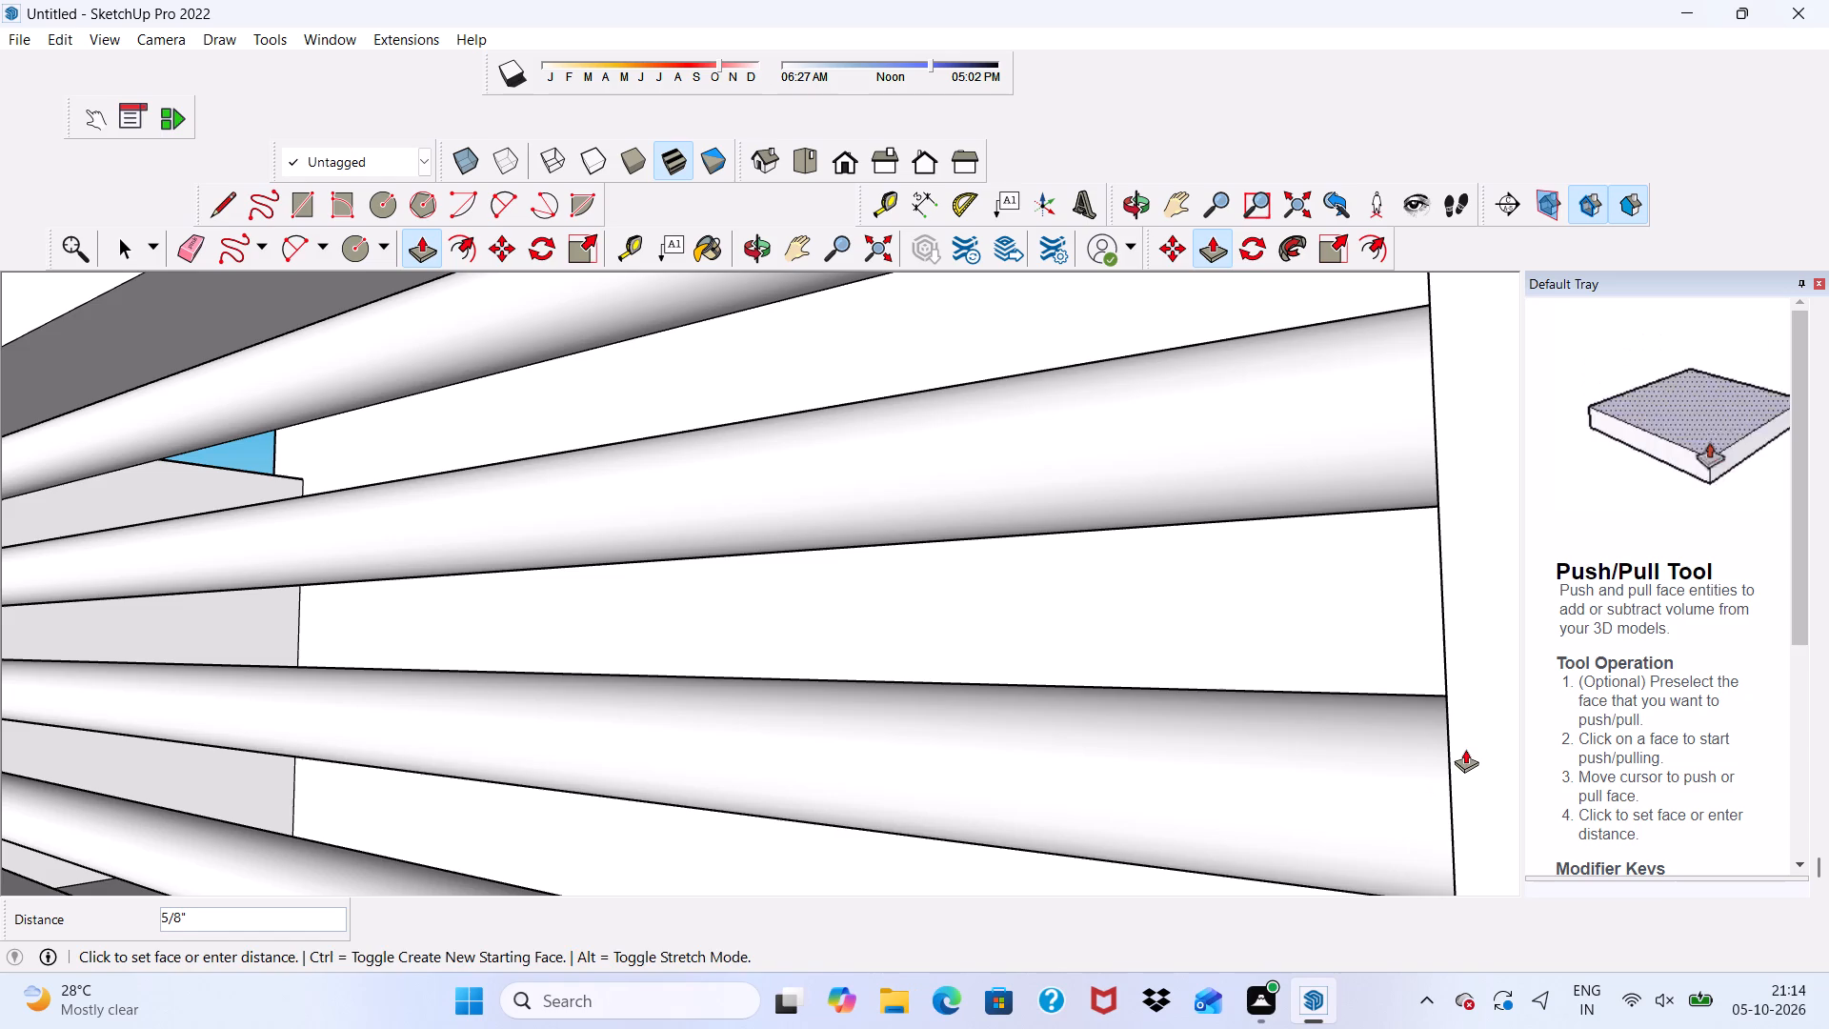
left_click(1465, 747)
Push/Pull the partial circle at the bottom of the end face about 8' 9 1/2" across the opening to form the fifth bar.
scroll(1096, 766, "down", 11)
scroll(1127, 657, "up", 1)
scroll(1144, 627, "down", 6)
scroll(579, 688, "up", 3)
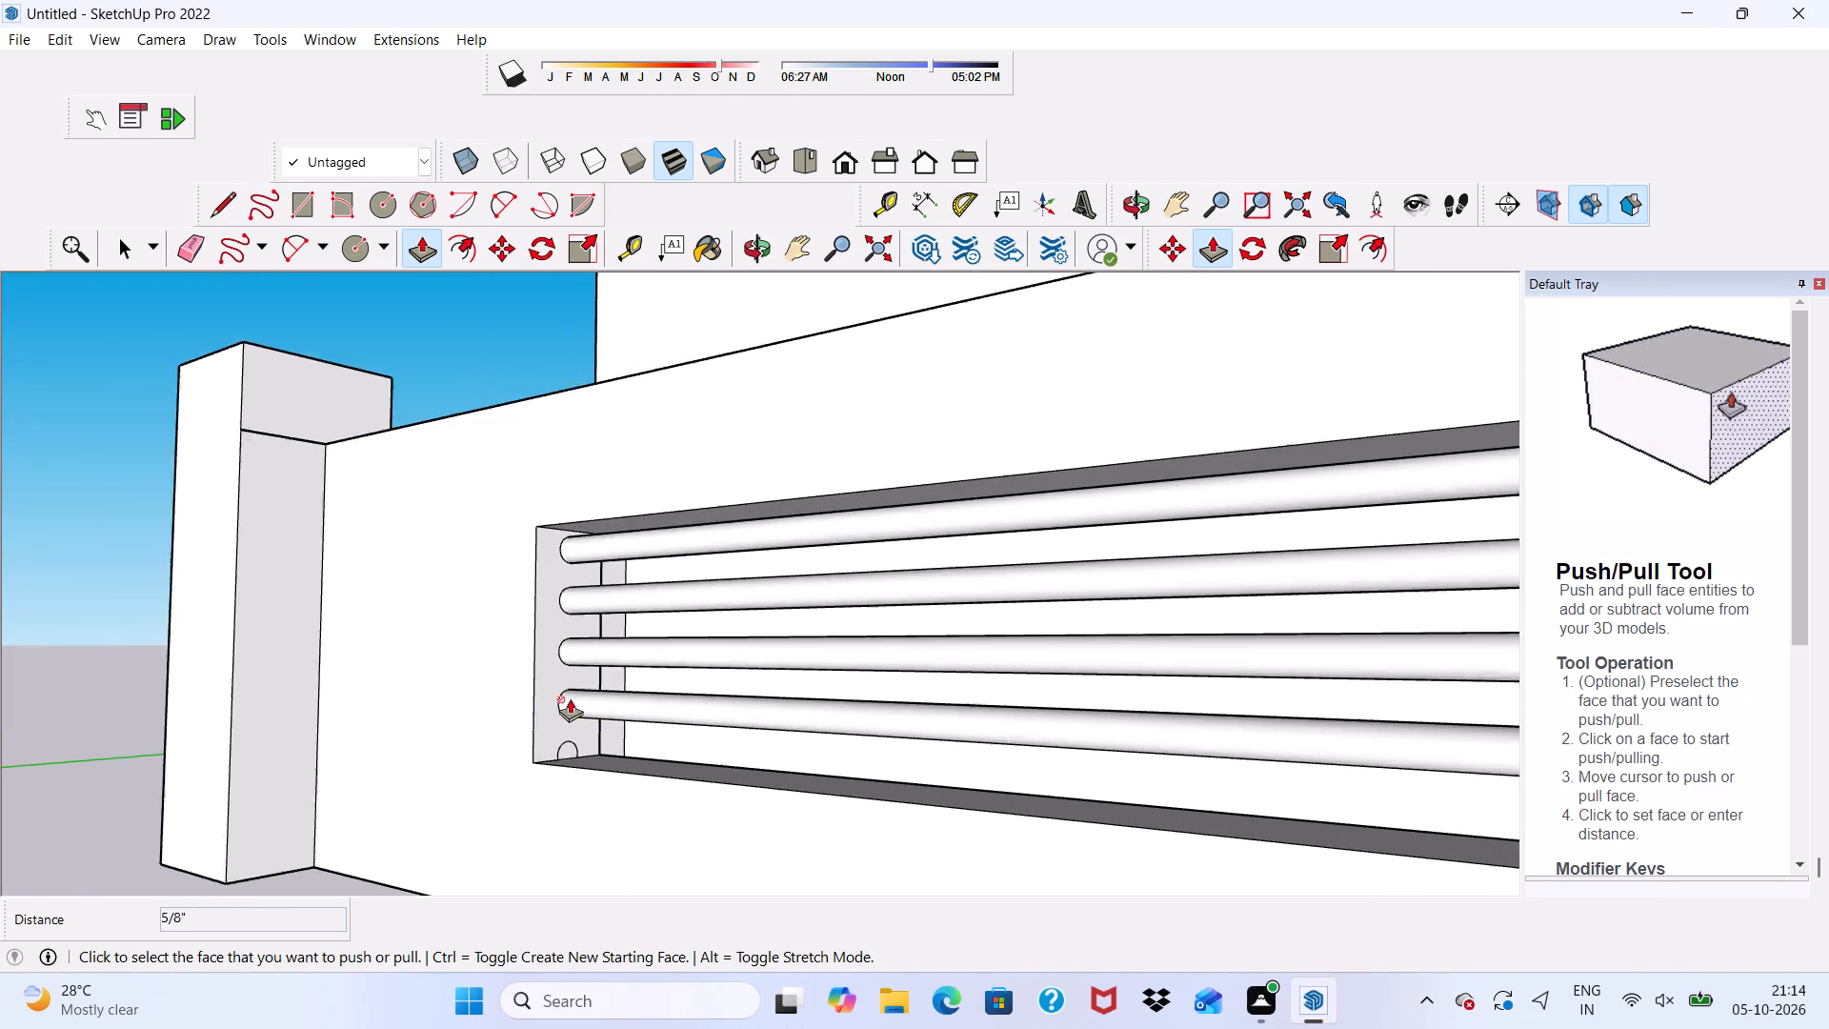
scroll(570, 698, "up", 6)
left_click(573, 755)
scroll(624, 772, "down", 4)
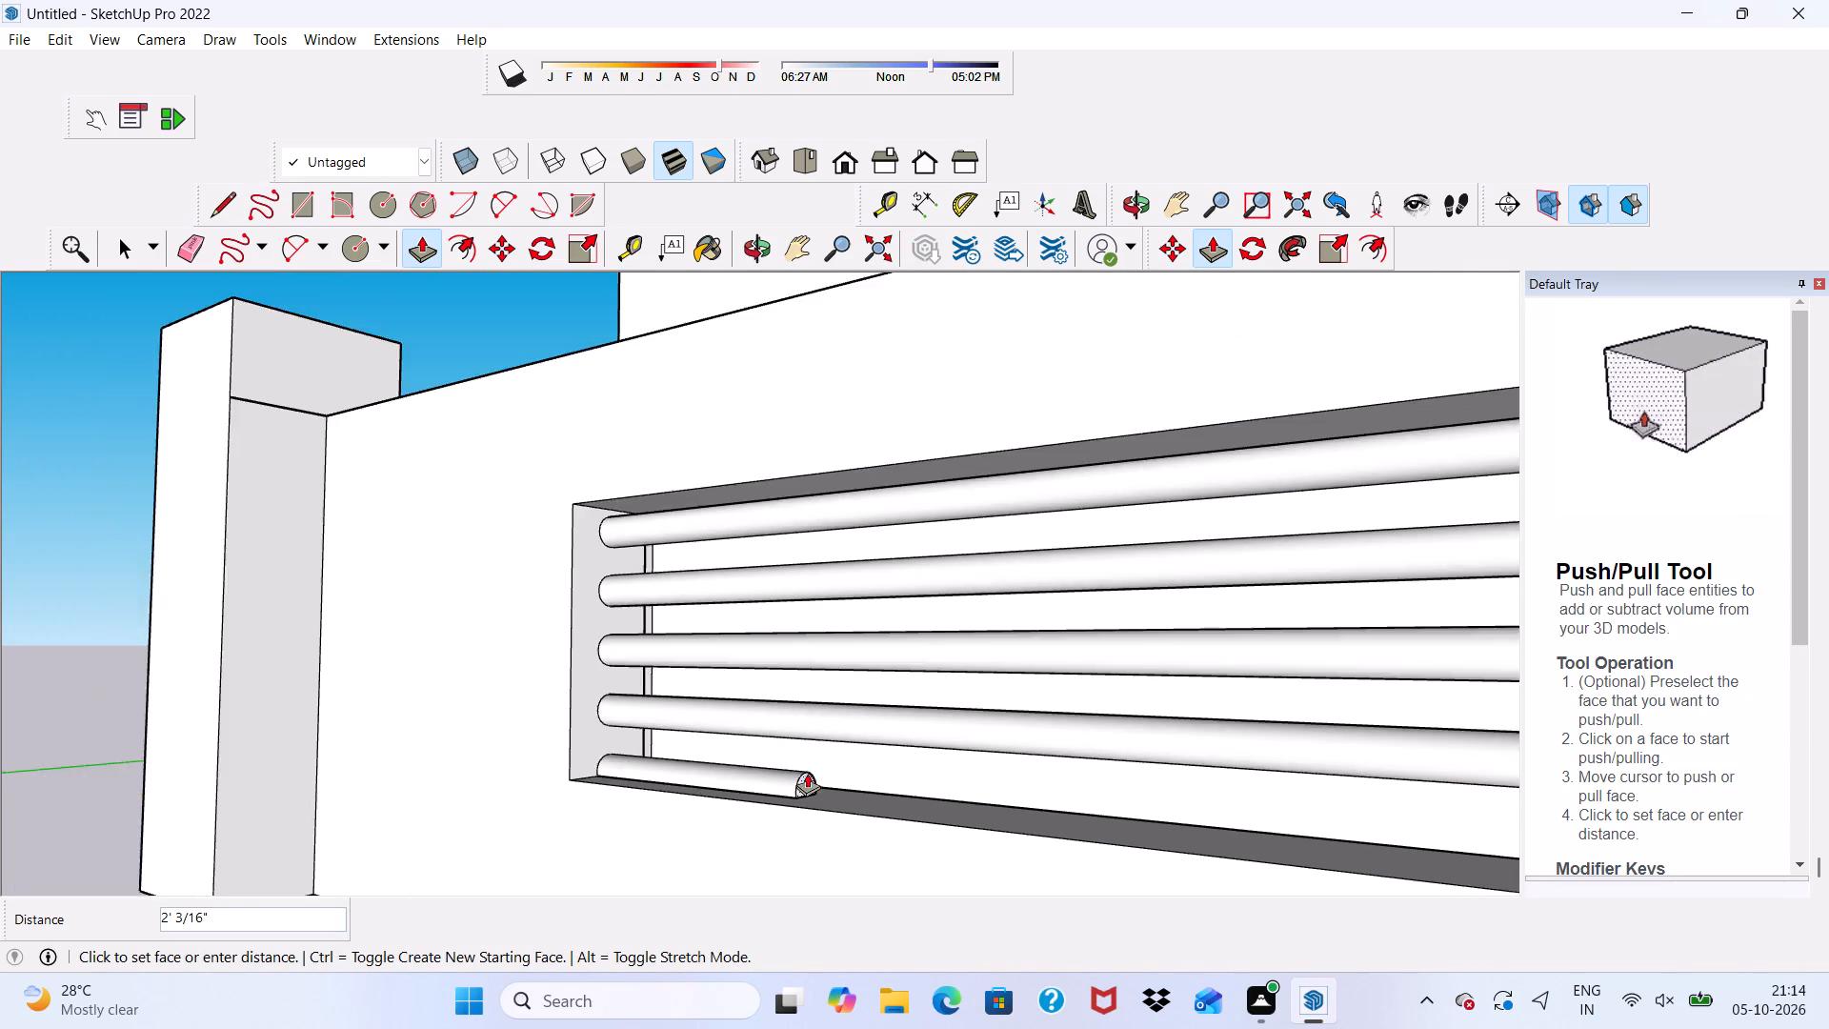
scroll(807, 773, "down", 12)
left_click(1161, 777)
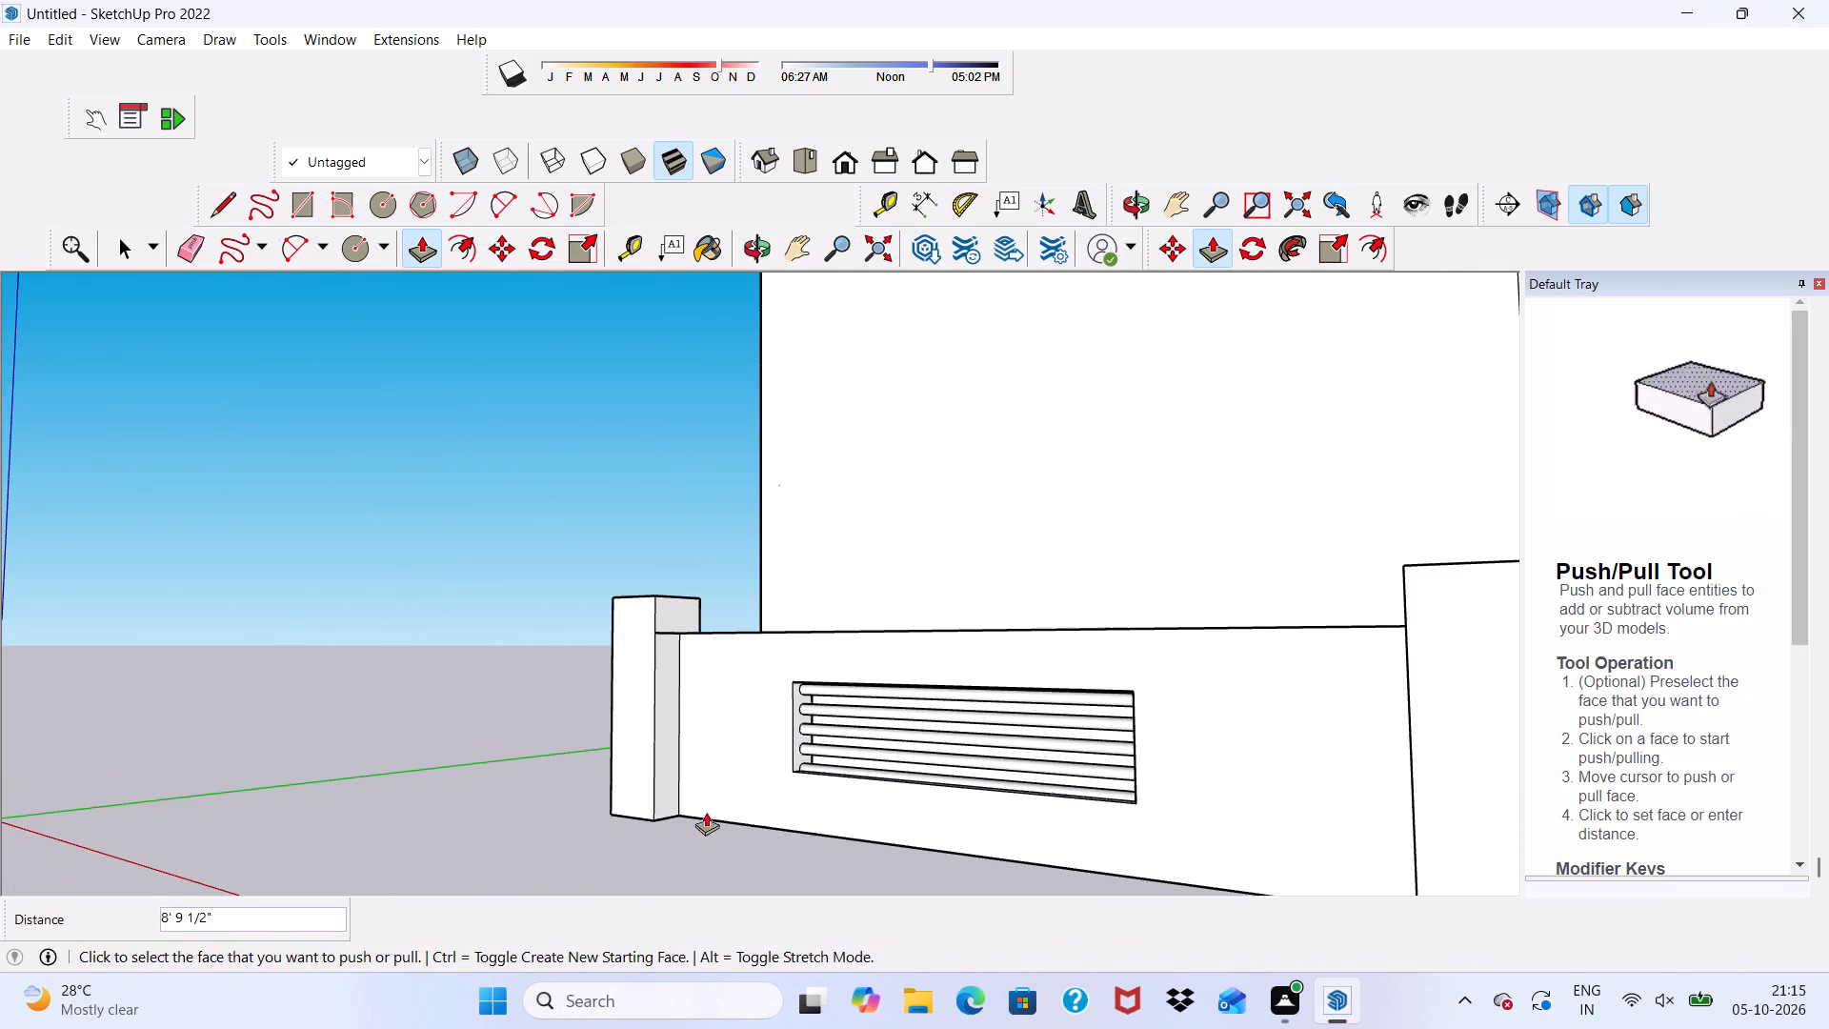
scroll(719, 808, "down", 4)
key("space")
left_click(536, 796)
Examine the barred wall opening and the house front from several angles and distances.
scroll(581, 779, "down", 2)
middle_click_drag(583, 777, 817, 793)
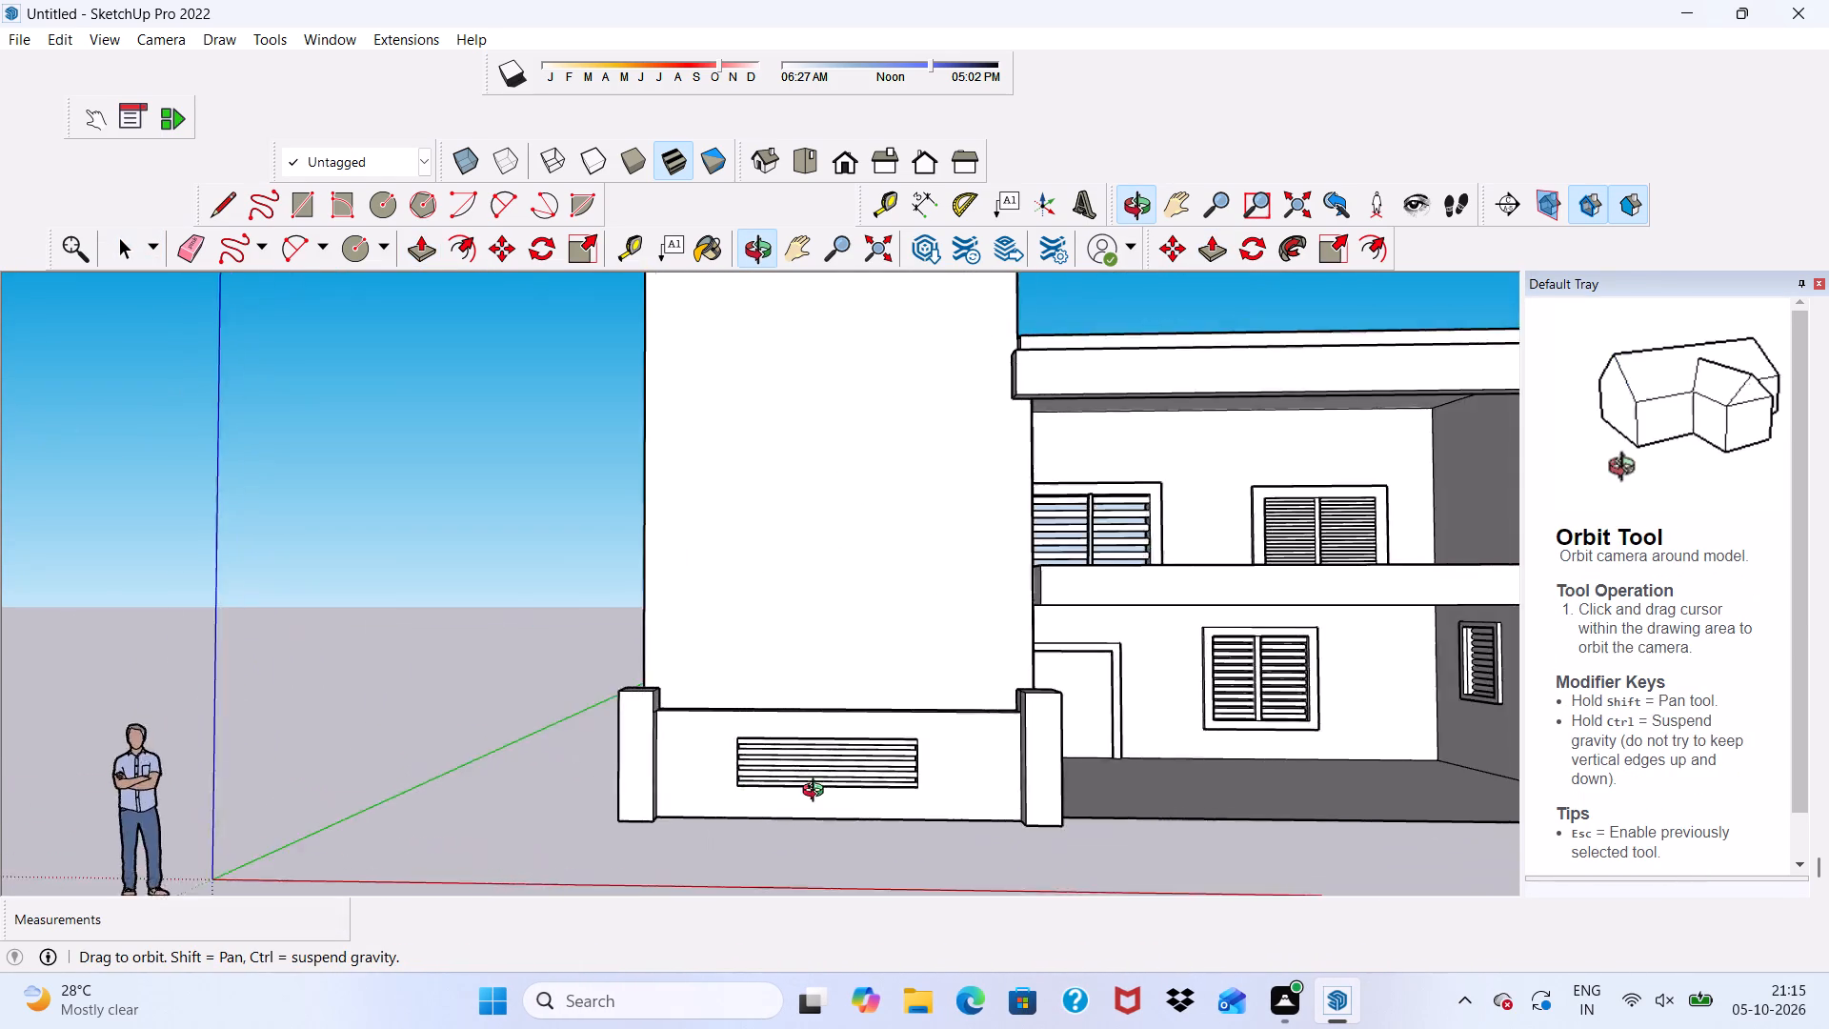
middle_click_drag(817, 793, 999, 806)
scroll(947, 681, "up", 1)
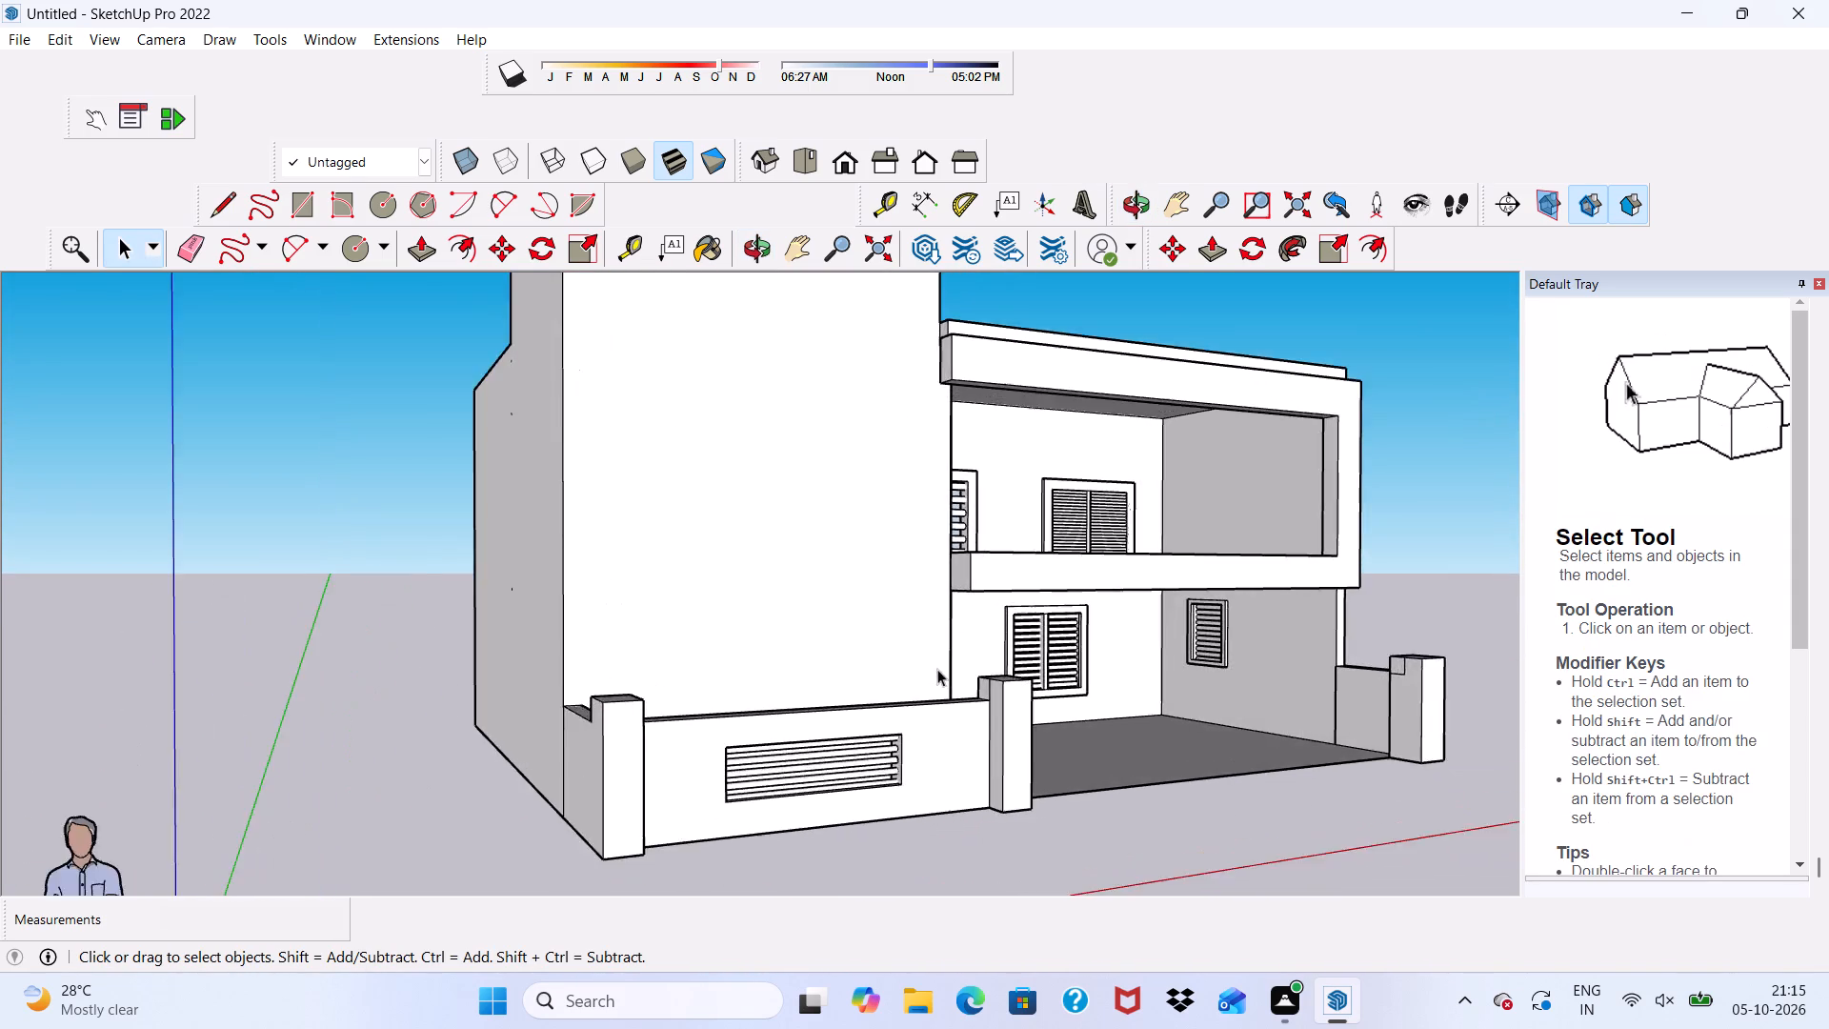
scroll(935, 669, "down", 6)
scroll(832, 696, "down", 5)
scroll(860, 677, "up", 6)
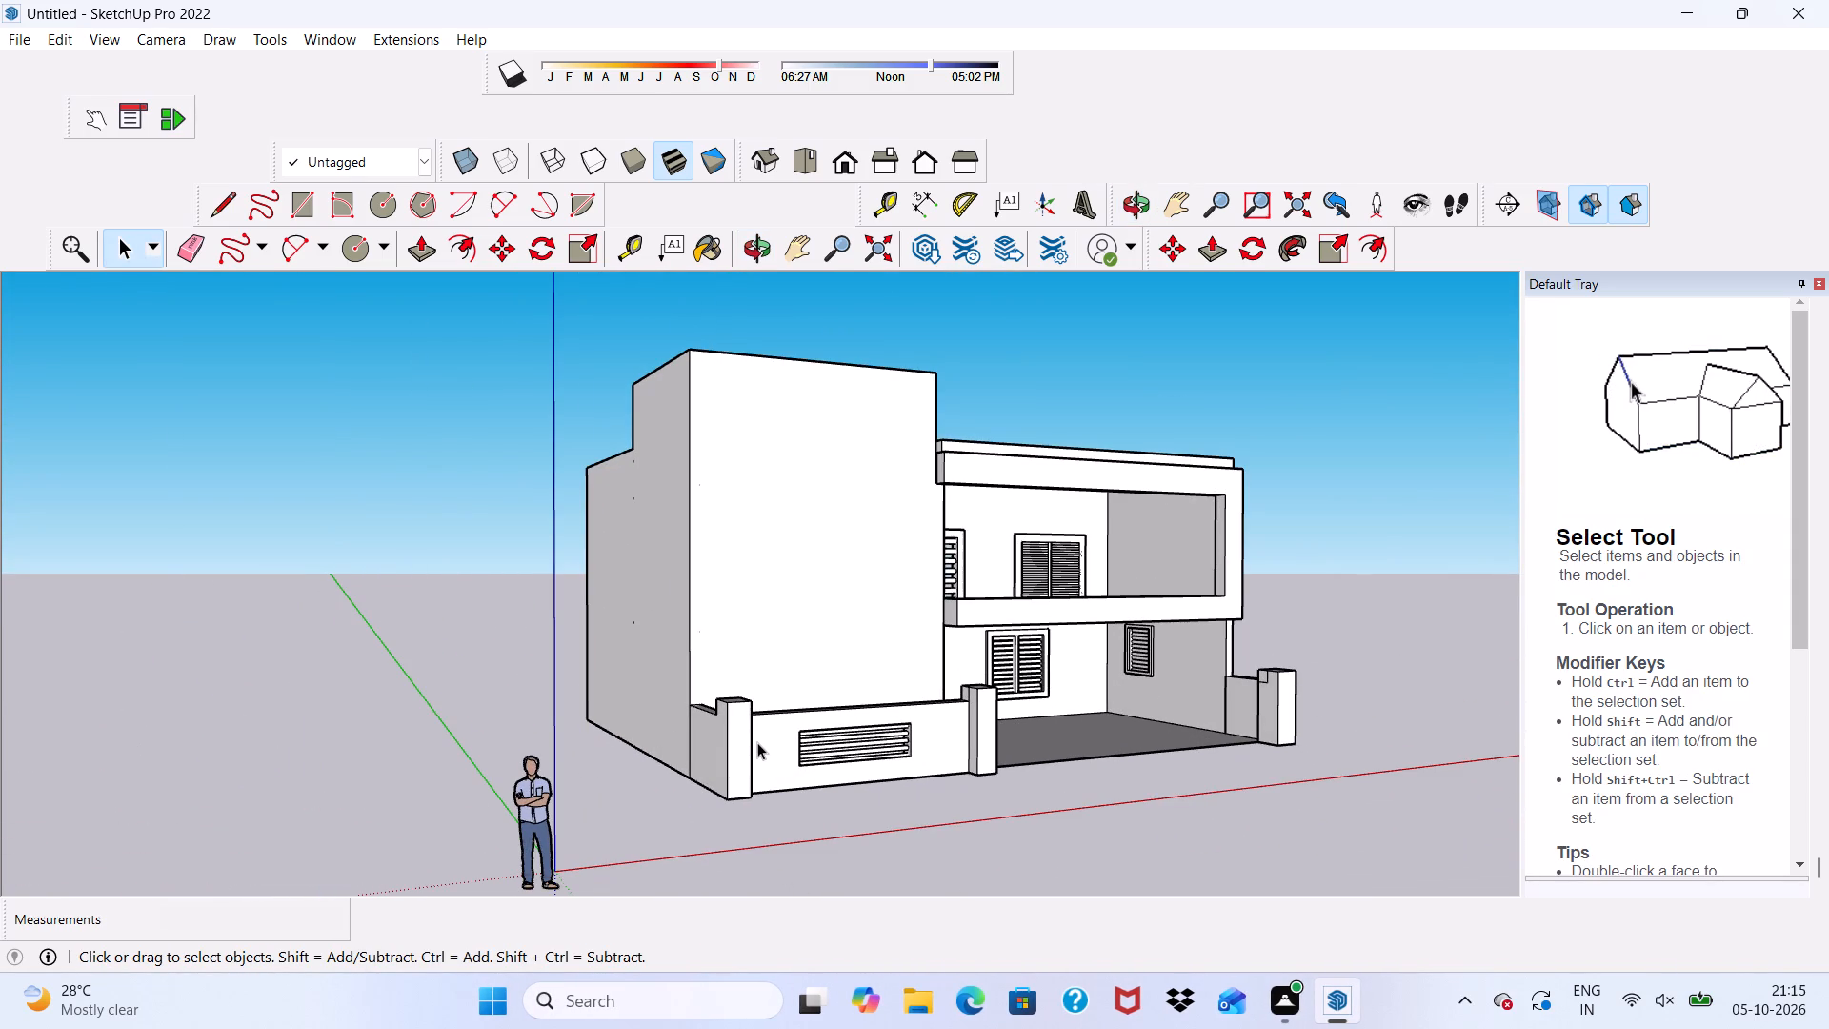
scroll(819, 813, "up", 4)
scroll(868, 629, "down", 2)
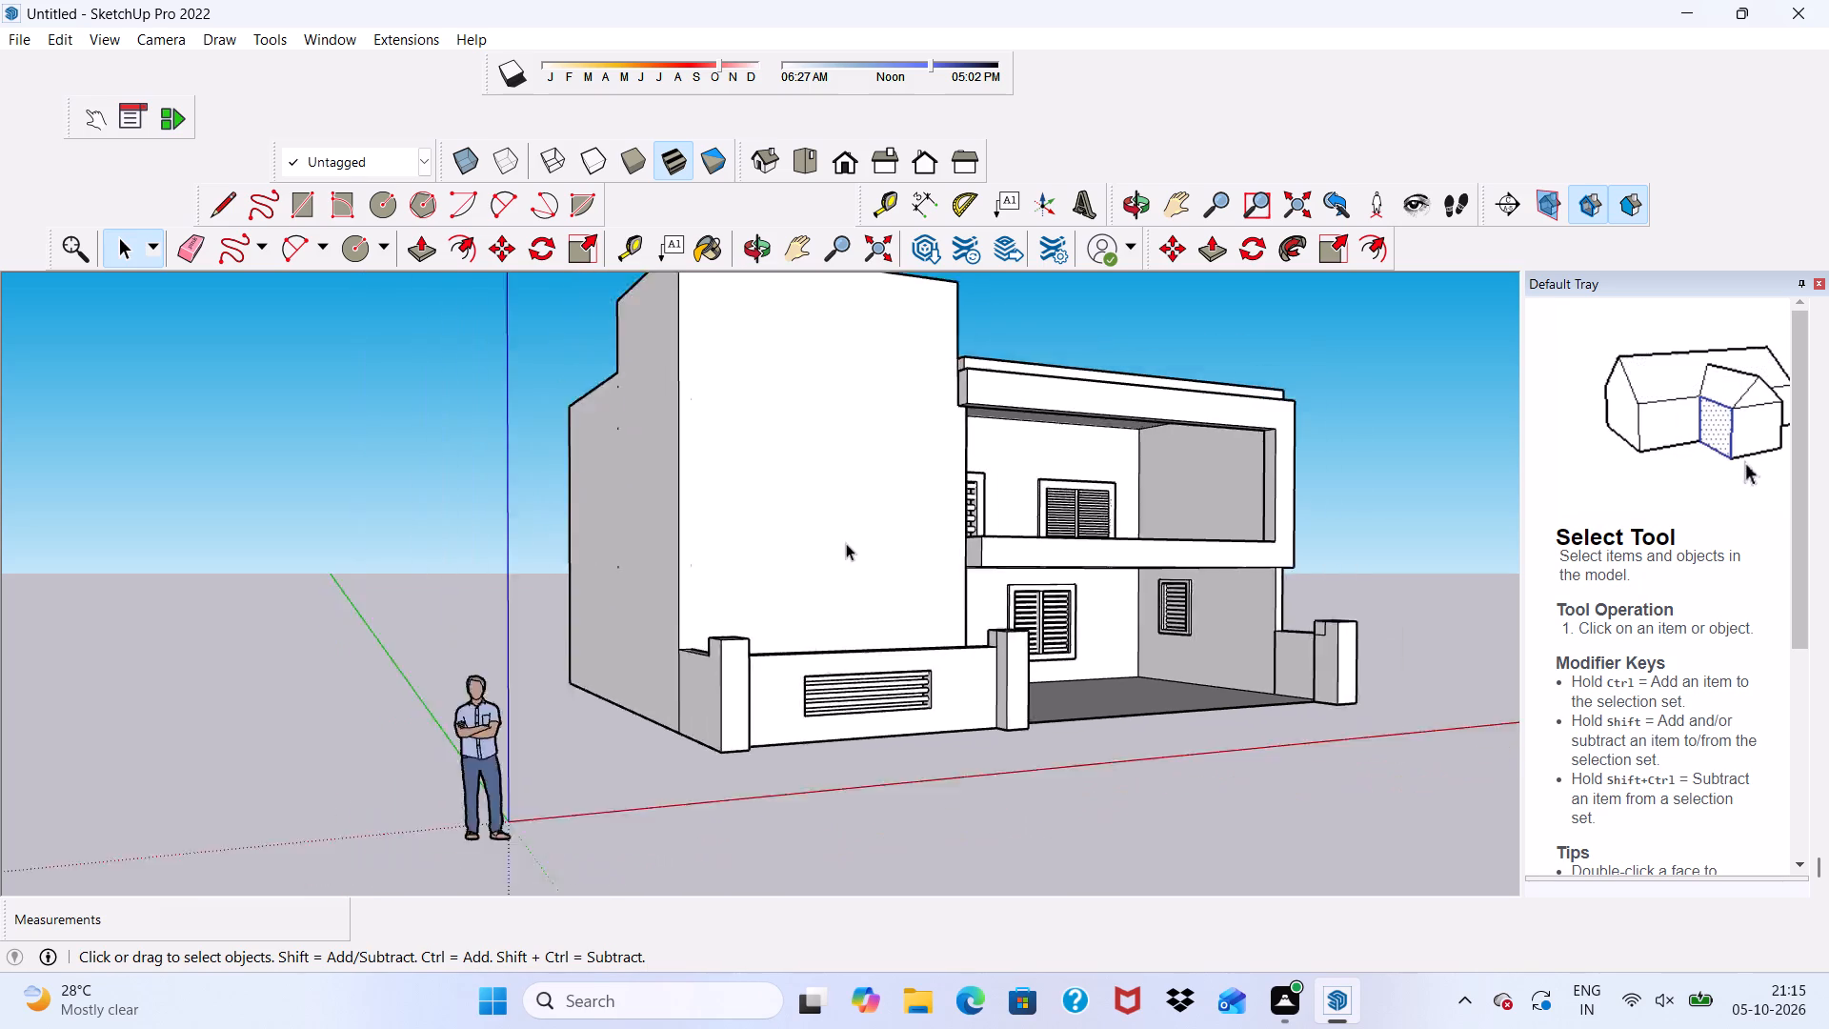
scroll(846, 543, "down", 2)
scroll(882, 569, "up", 3)
scroll(883, 566, "down", 2)
middle_click_drag(883, 566, 685, 725)
scroll(685, 725, "up", 4)
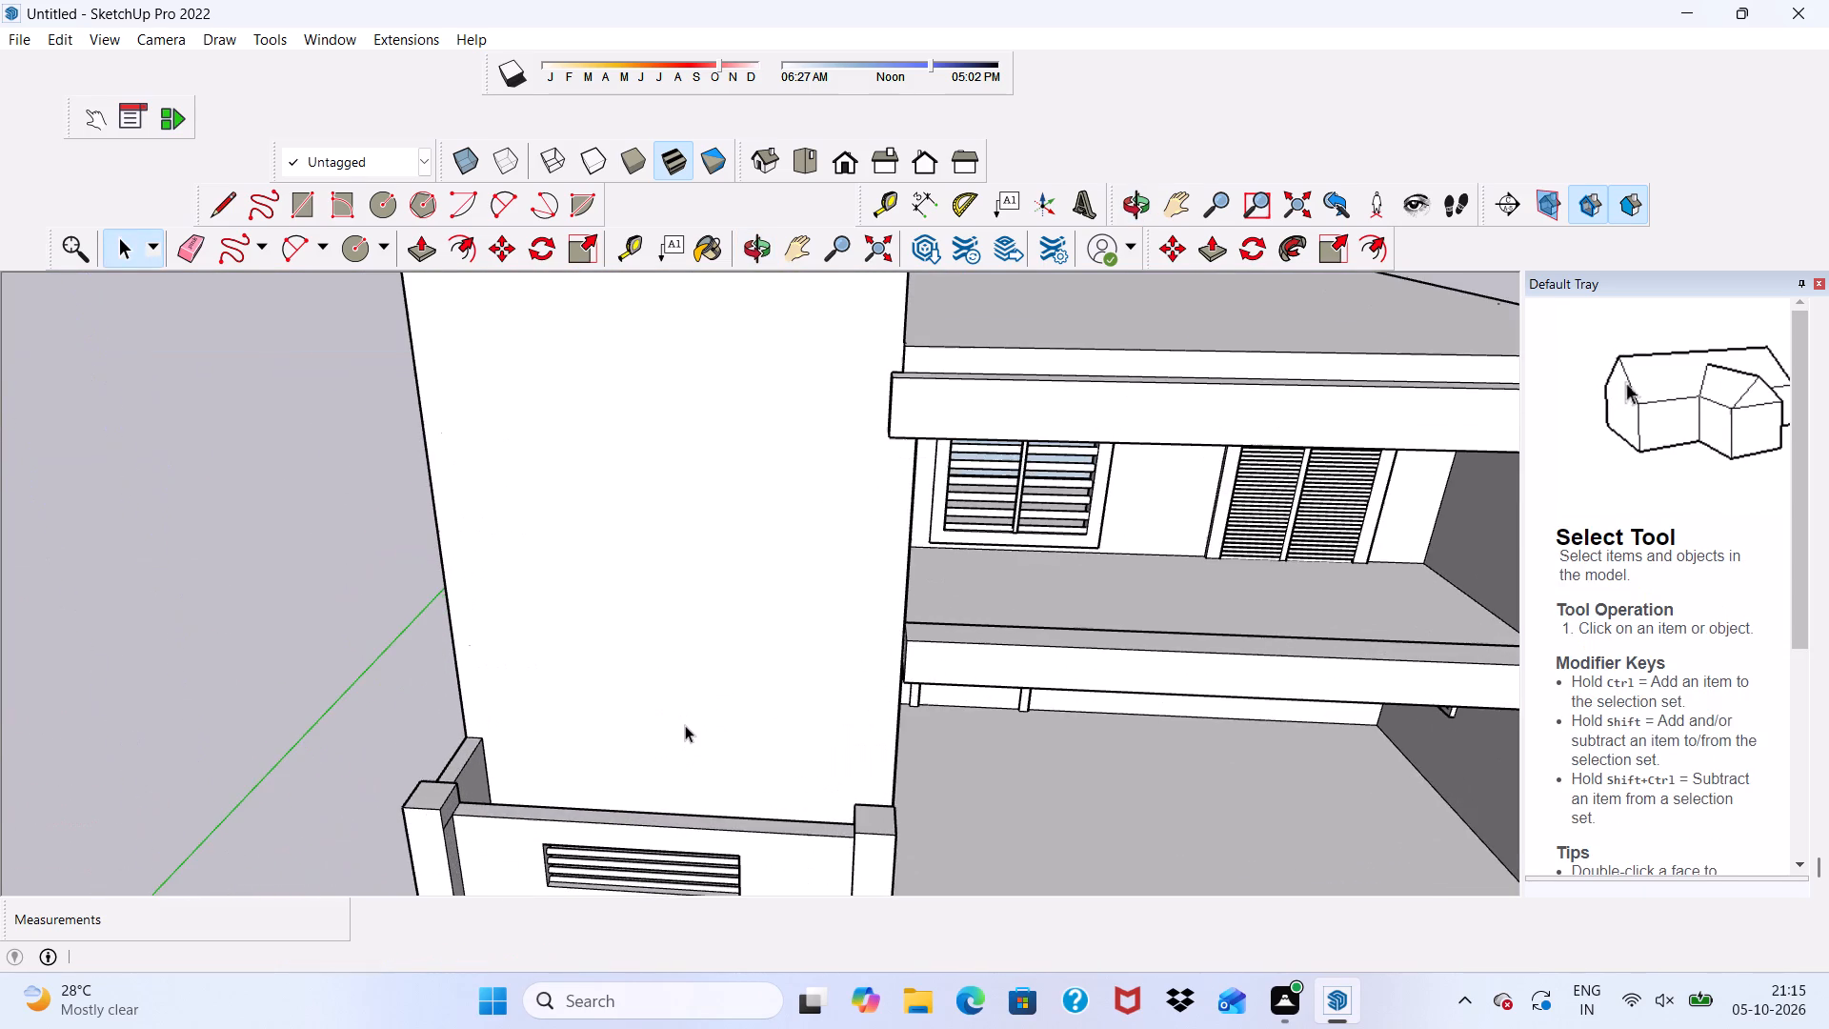
middle_click_drag(684, 725, 655, 537)
scroll(656, 515, "down", 1)
scroll(574, 482, "up", 1)
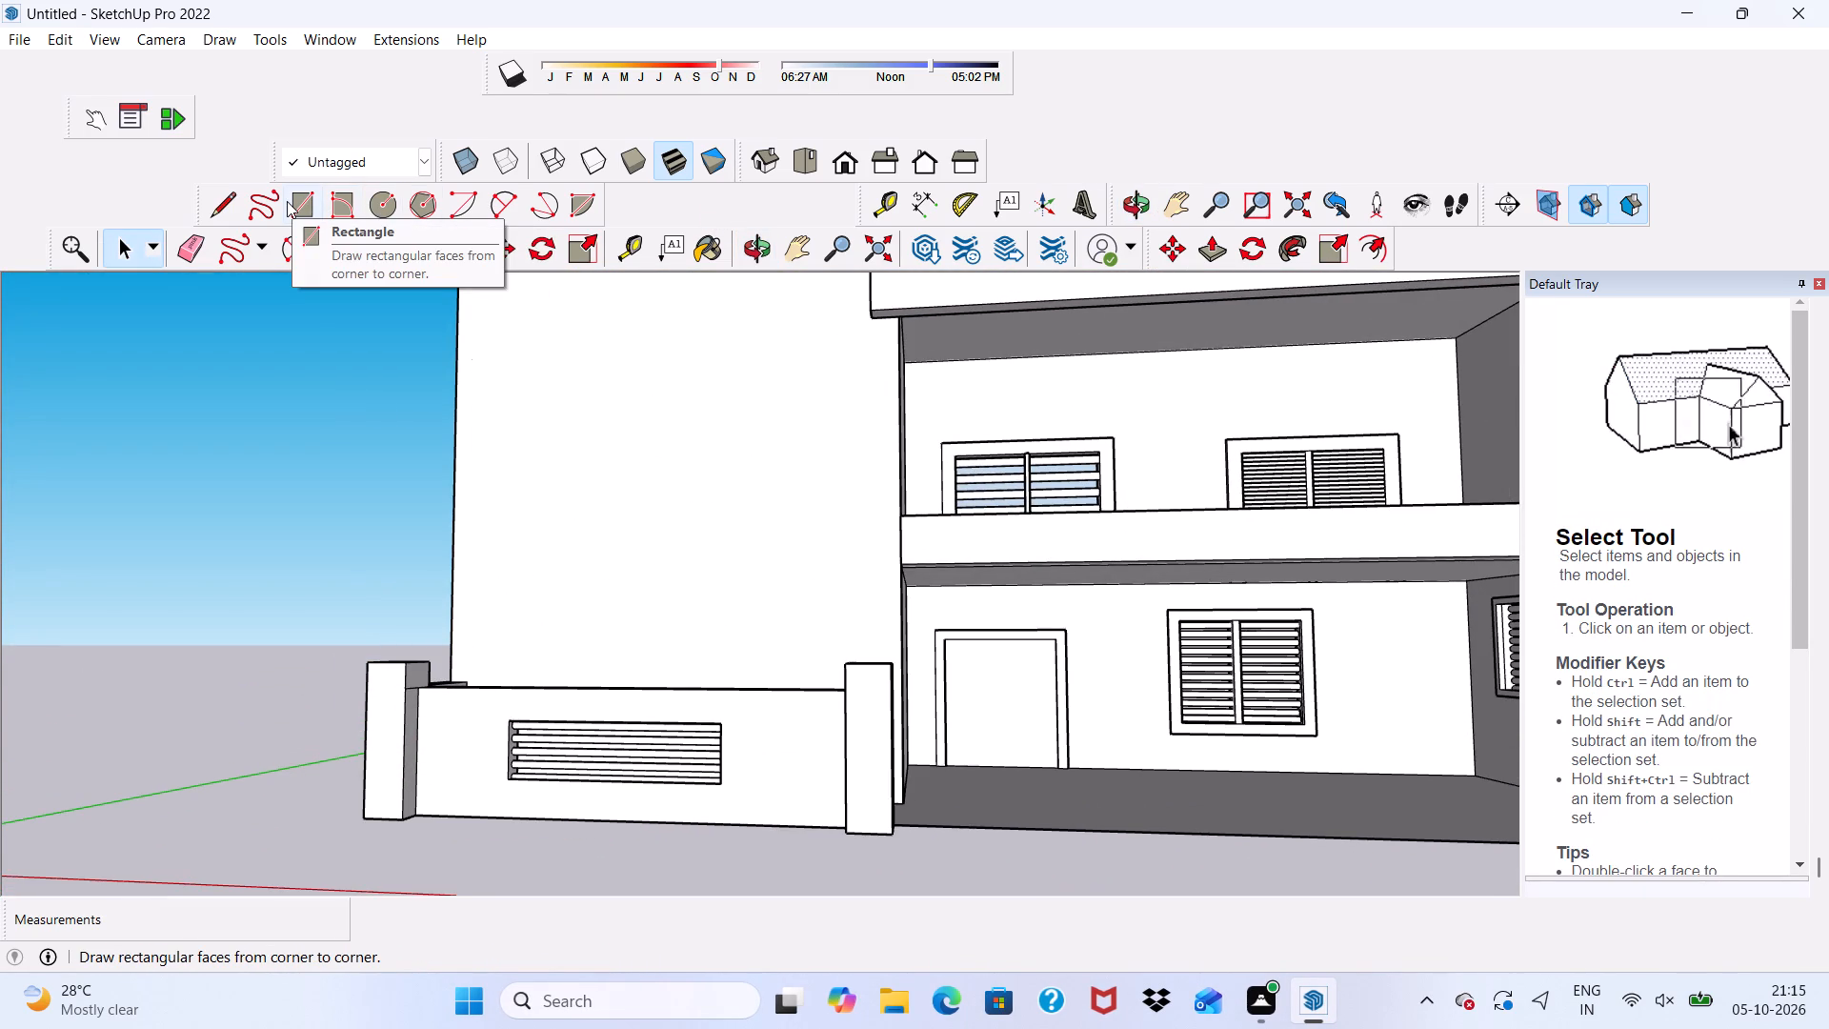
Draw a vertical rectangle about 22' 6" tall and 11' wide on the tower block's front face, ending just above the boundary wall.
left_click(298, 194)
scroll(602, 508, "down", 5)
middle_click_drag(606, 540, 642, 627)
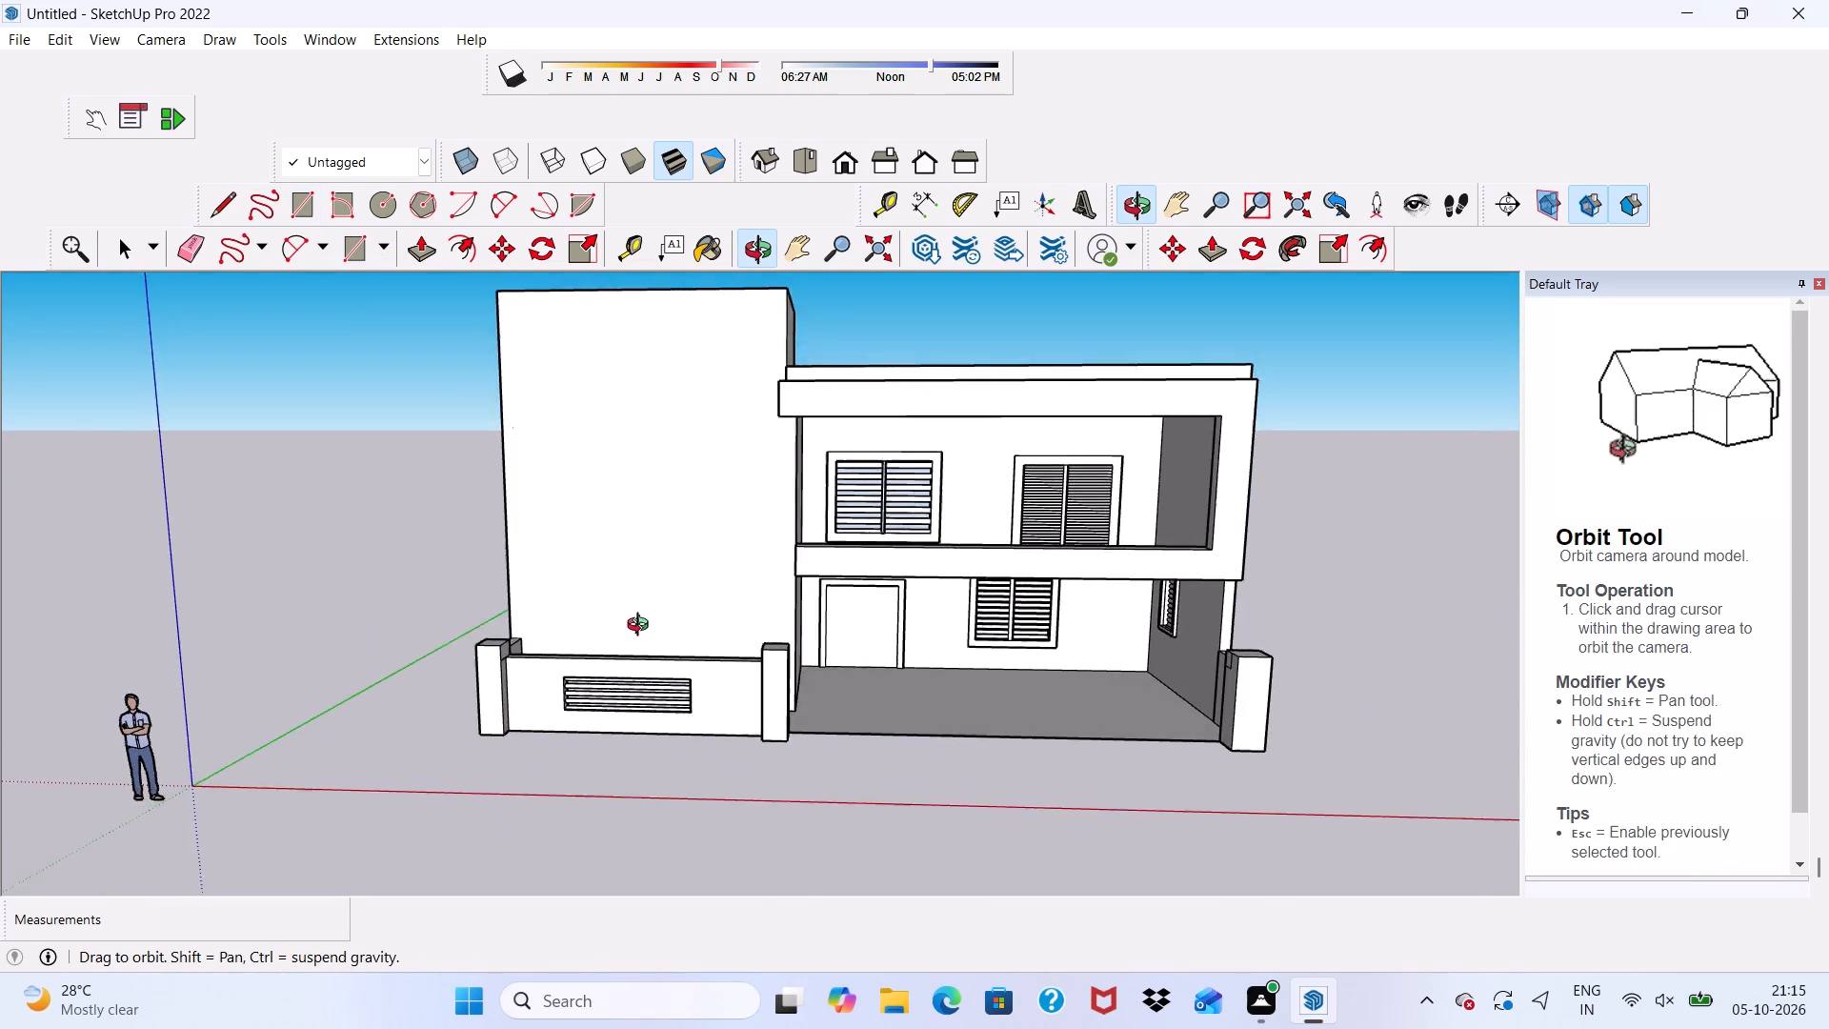
middle_click_drag(642, 627, 689, 611)
scroll(626, 478, "down", 6)
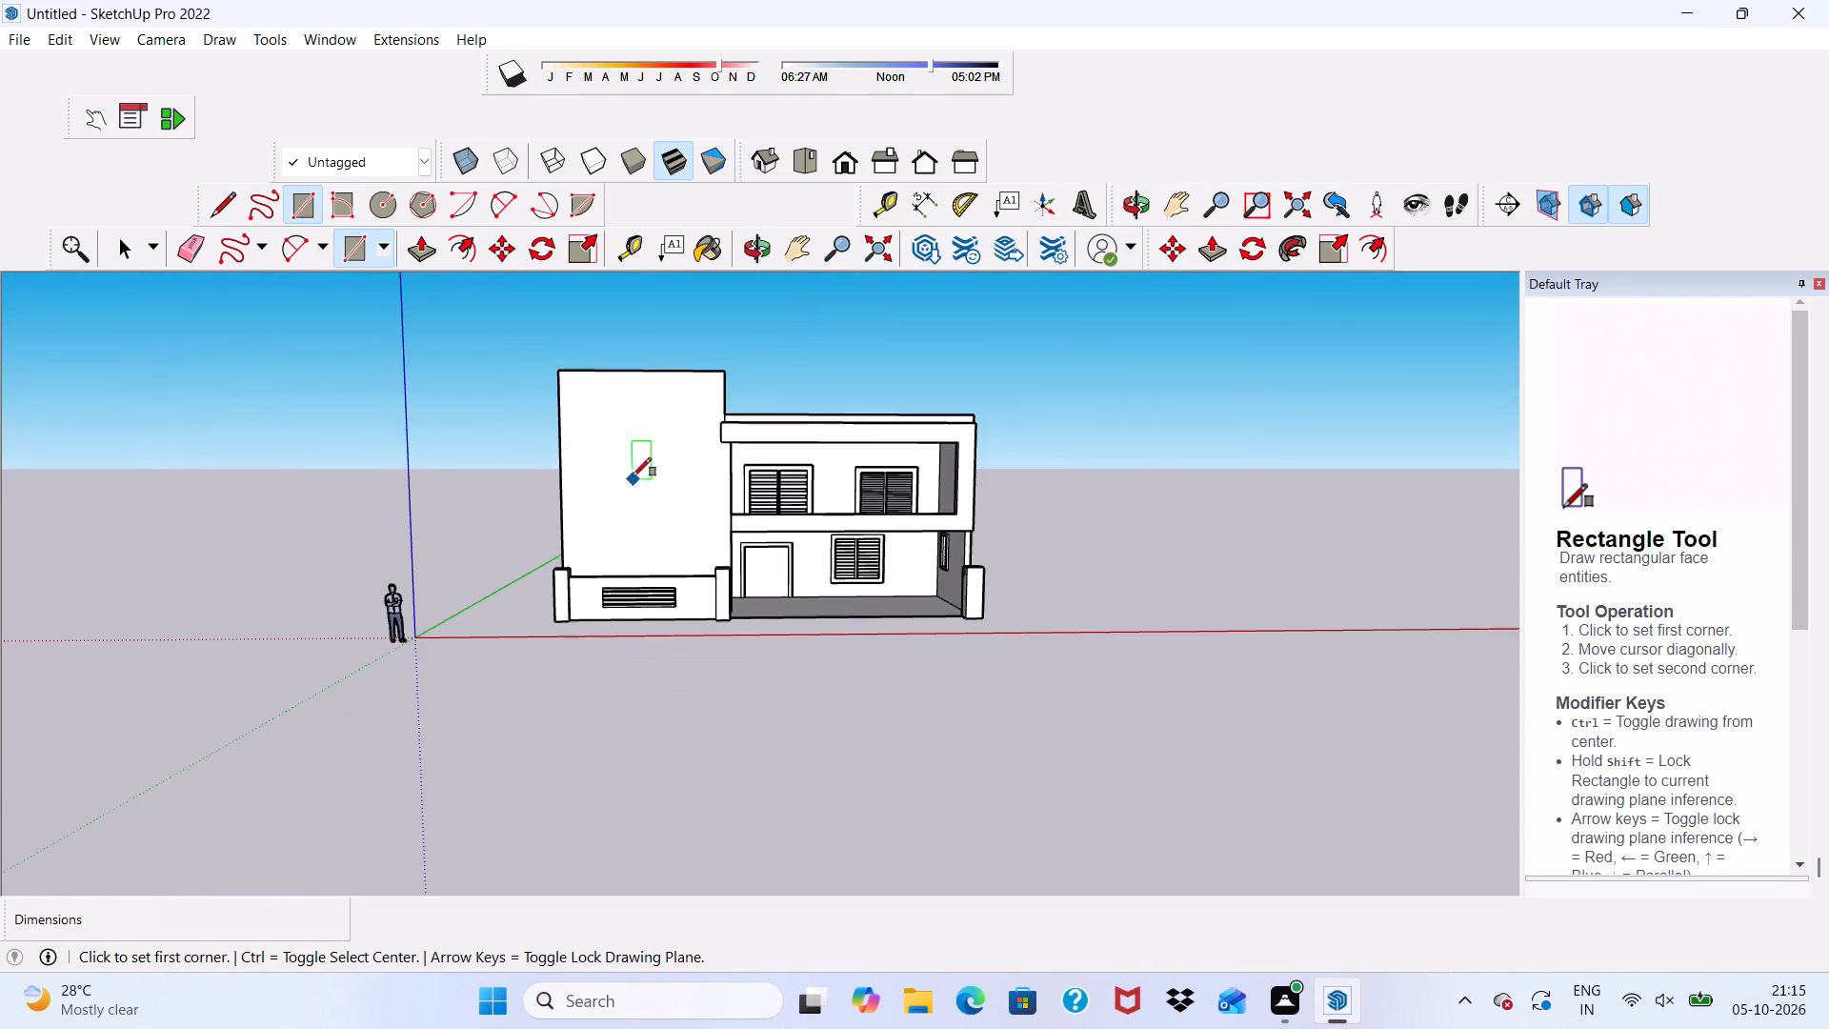
scroll(633, 472, "down", 2)
scroll(629, 387, "up", 4)
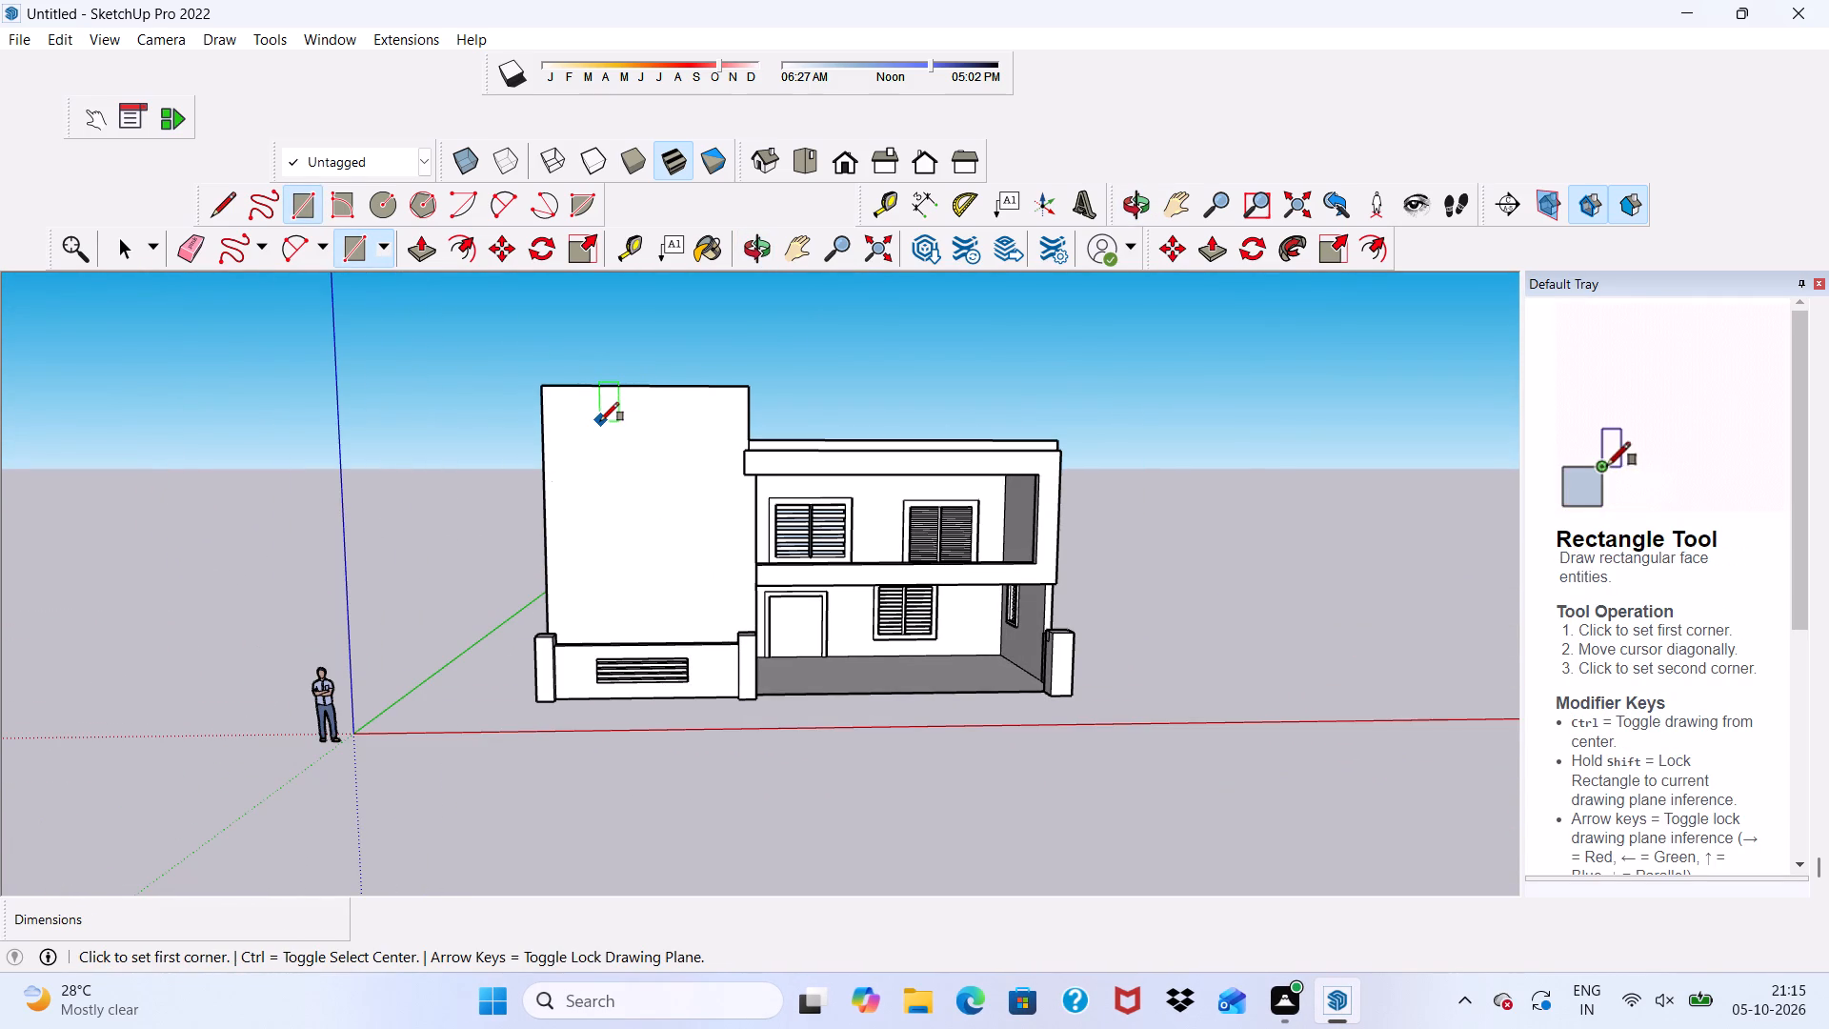
left_click(600, 421)
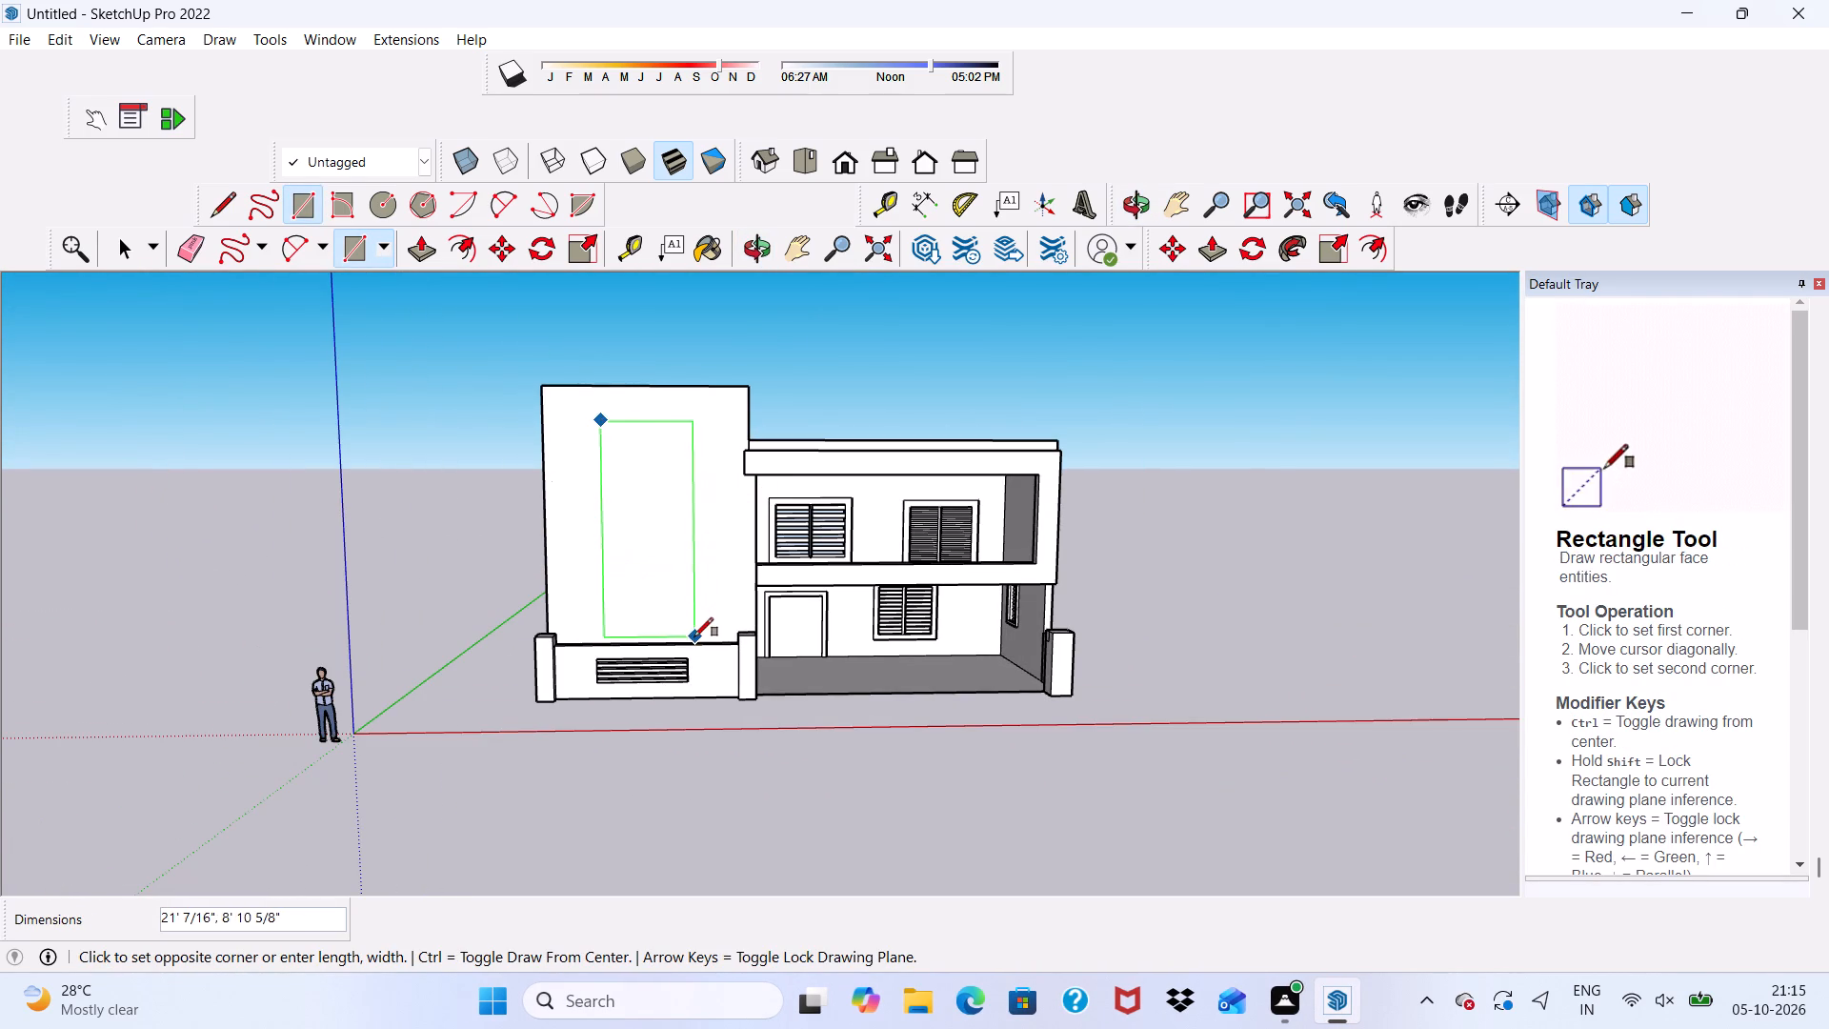
middle_click_drag(695, 632, 703, 708)
scroll(698, 669, "up", 7)
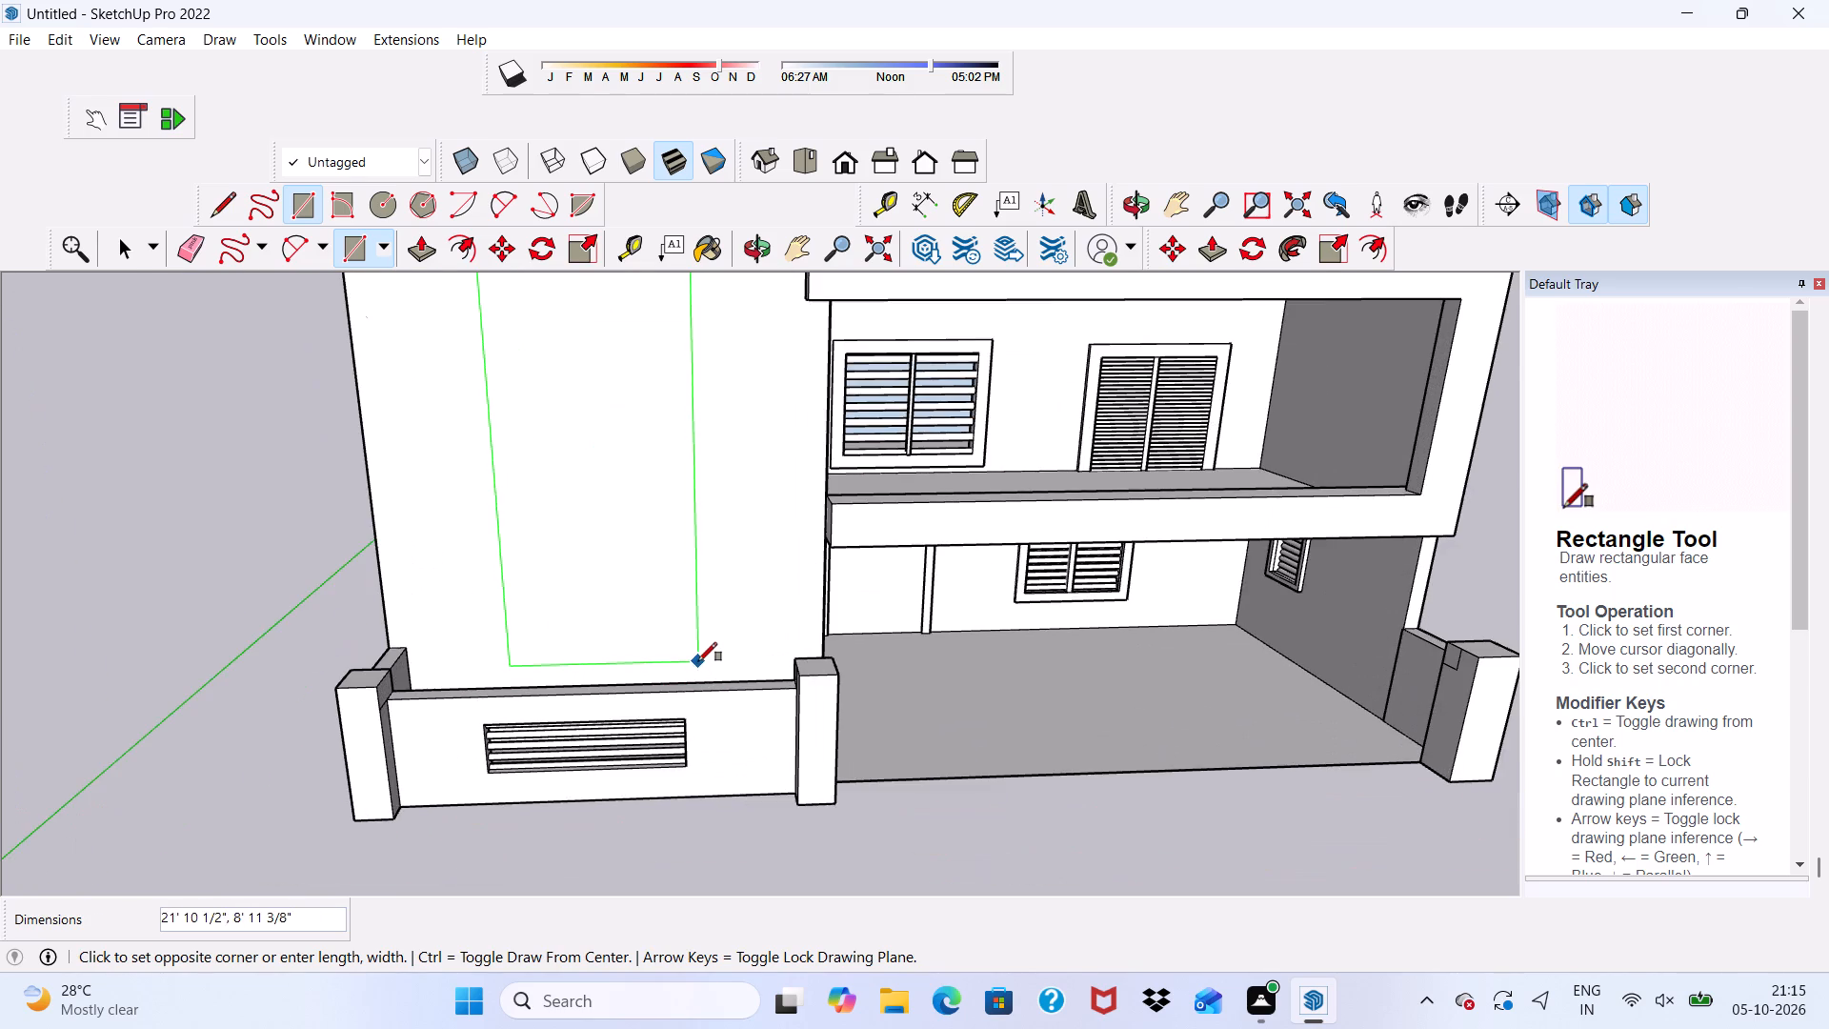
middle_click_drag(698, 661, 707, 743)
scroll(707, 743, "up", 4)
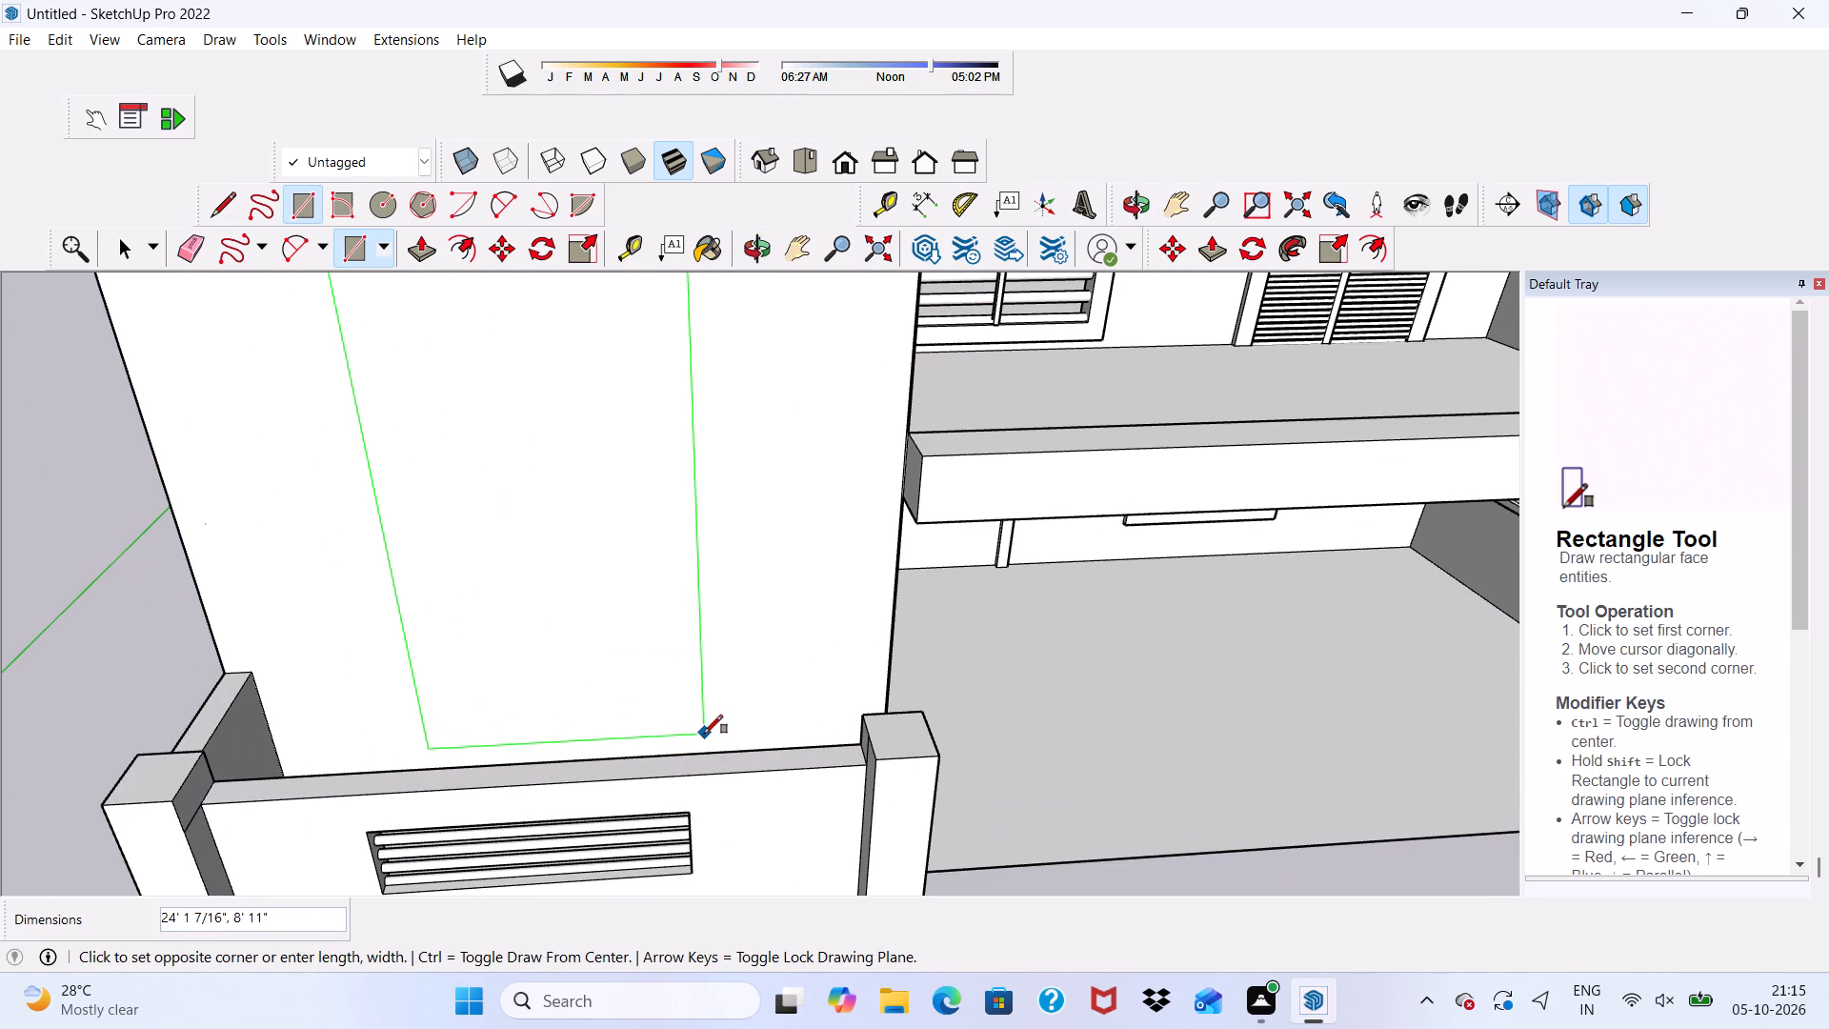
middle_click_drag(707, 728, 698, 805)
middle_click(696, 805)
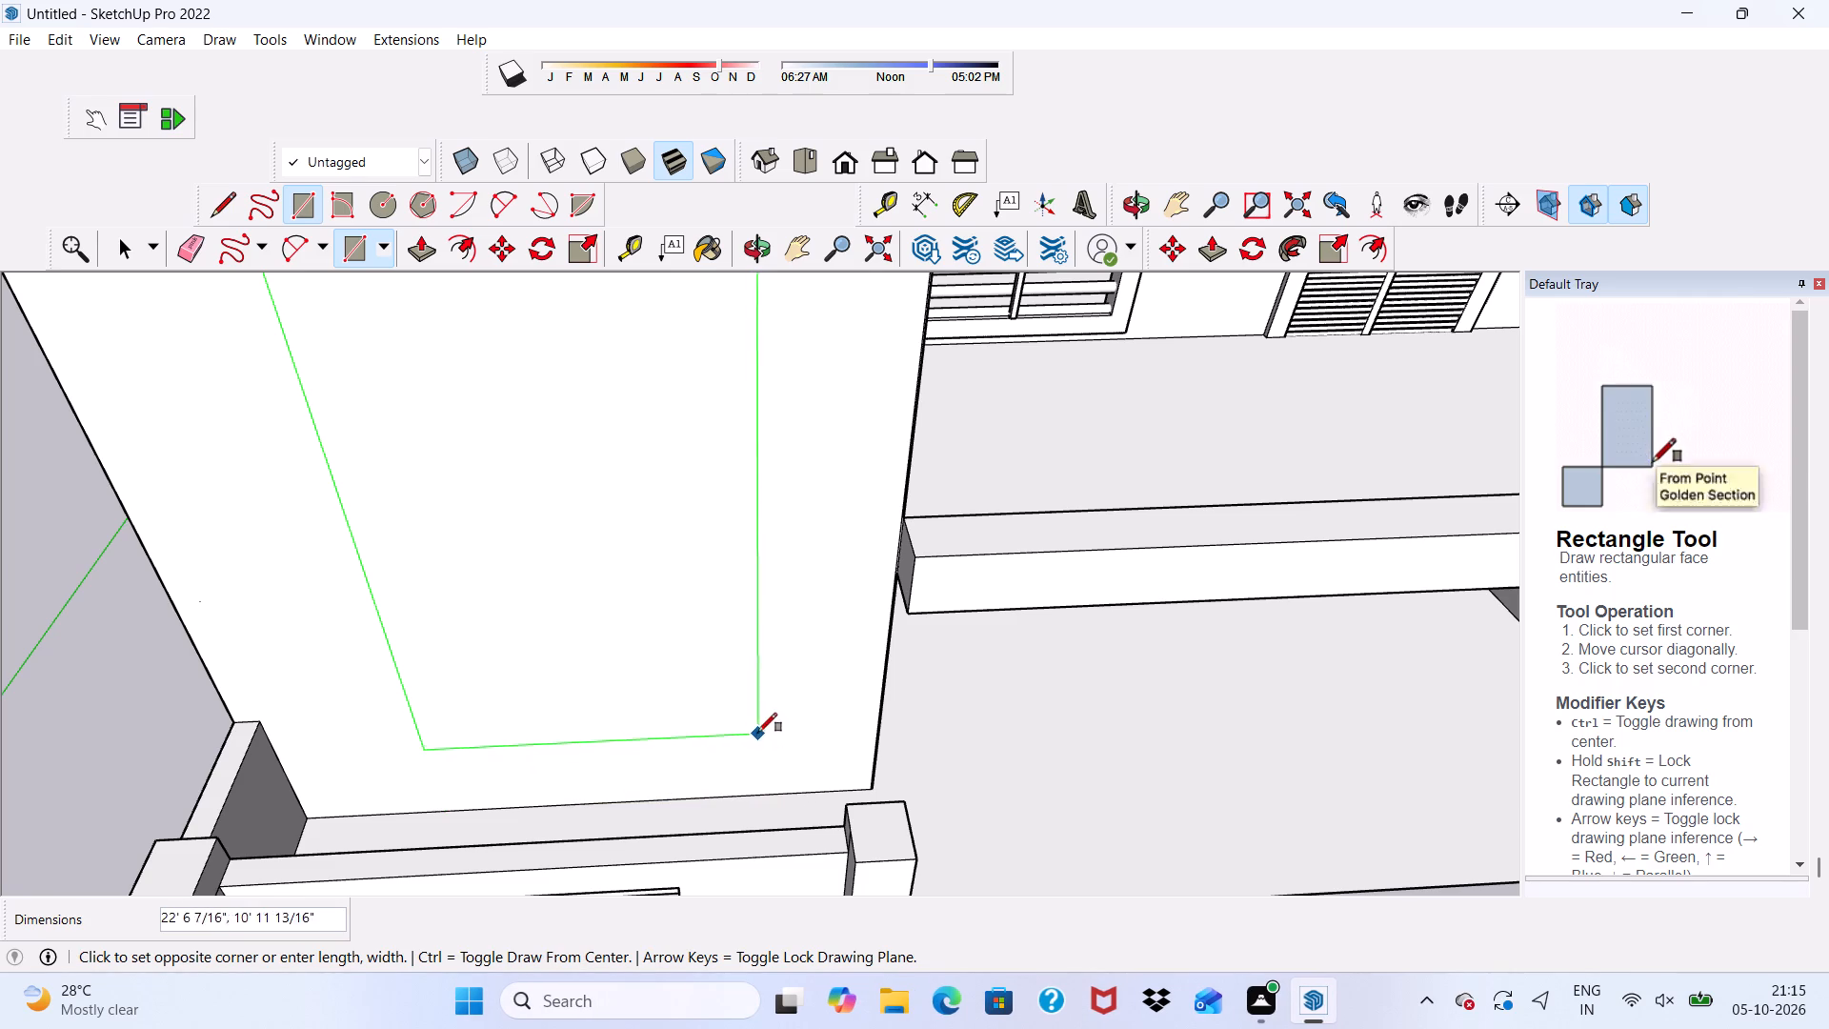
left_click(755, 724)
scroll(668, 672, "down", 14)
middle_click_drag(743, 608, 707, 357)
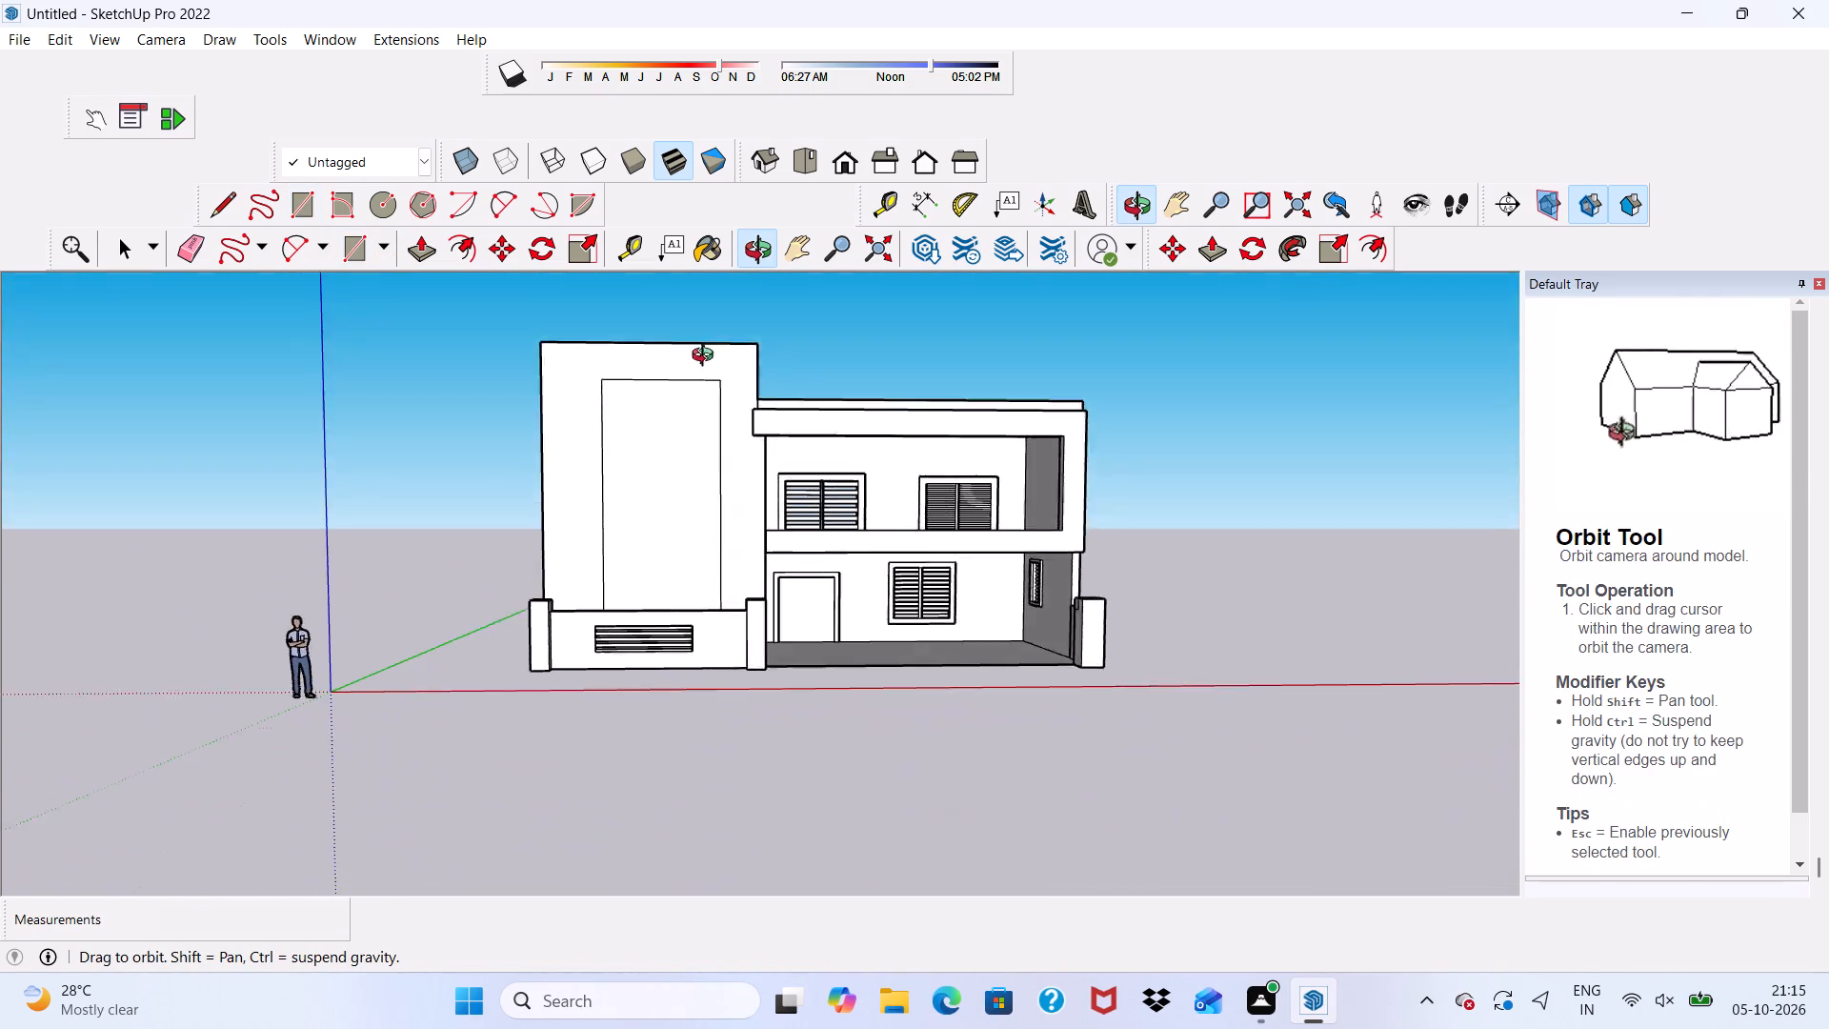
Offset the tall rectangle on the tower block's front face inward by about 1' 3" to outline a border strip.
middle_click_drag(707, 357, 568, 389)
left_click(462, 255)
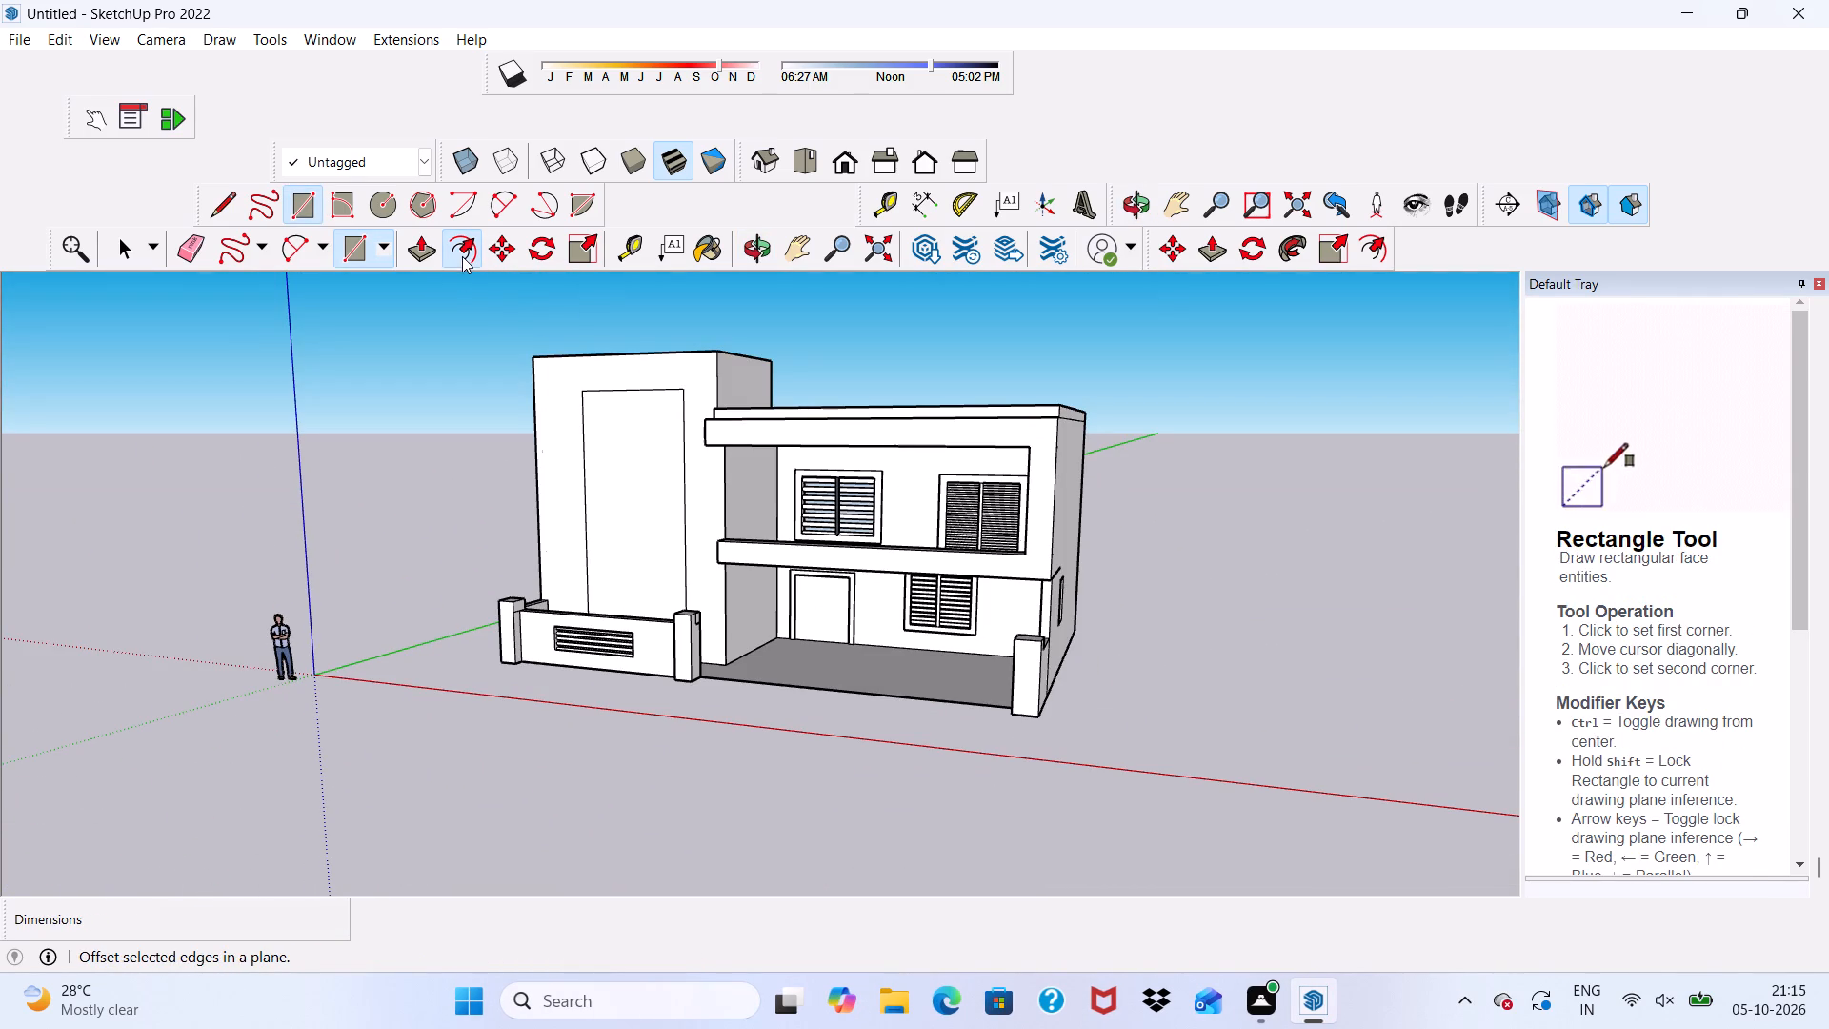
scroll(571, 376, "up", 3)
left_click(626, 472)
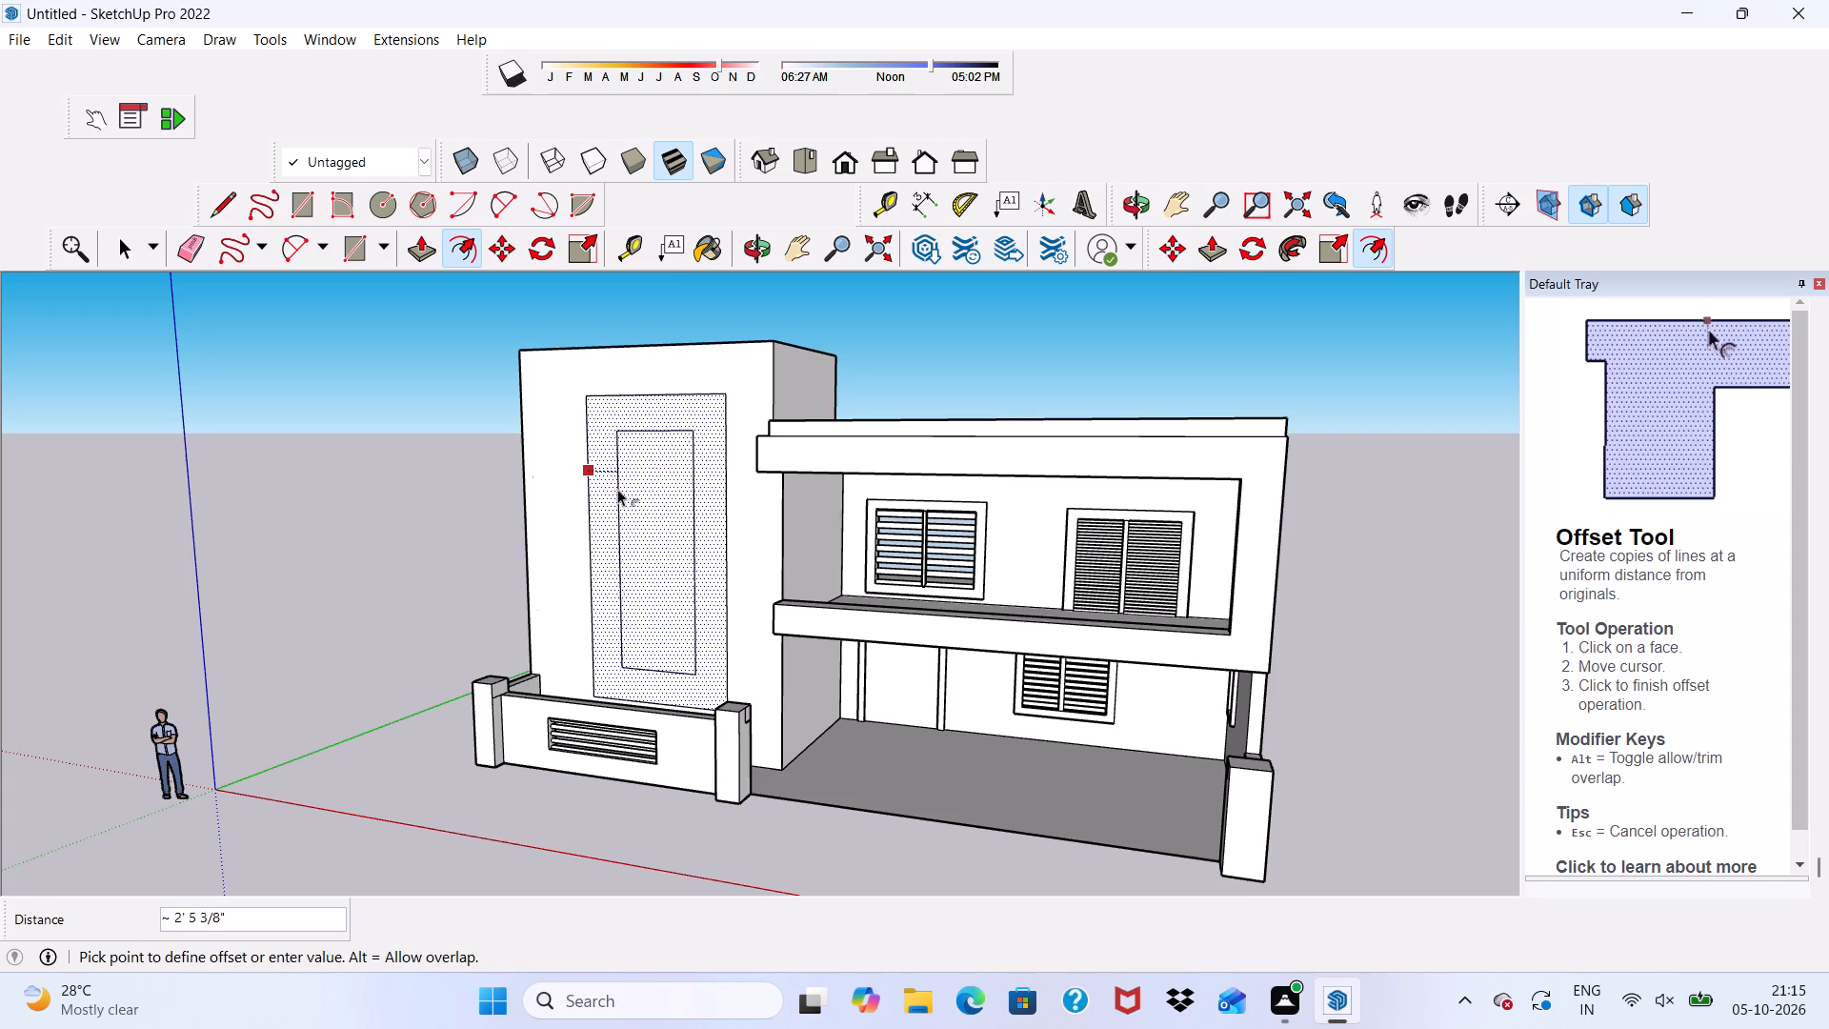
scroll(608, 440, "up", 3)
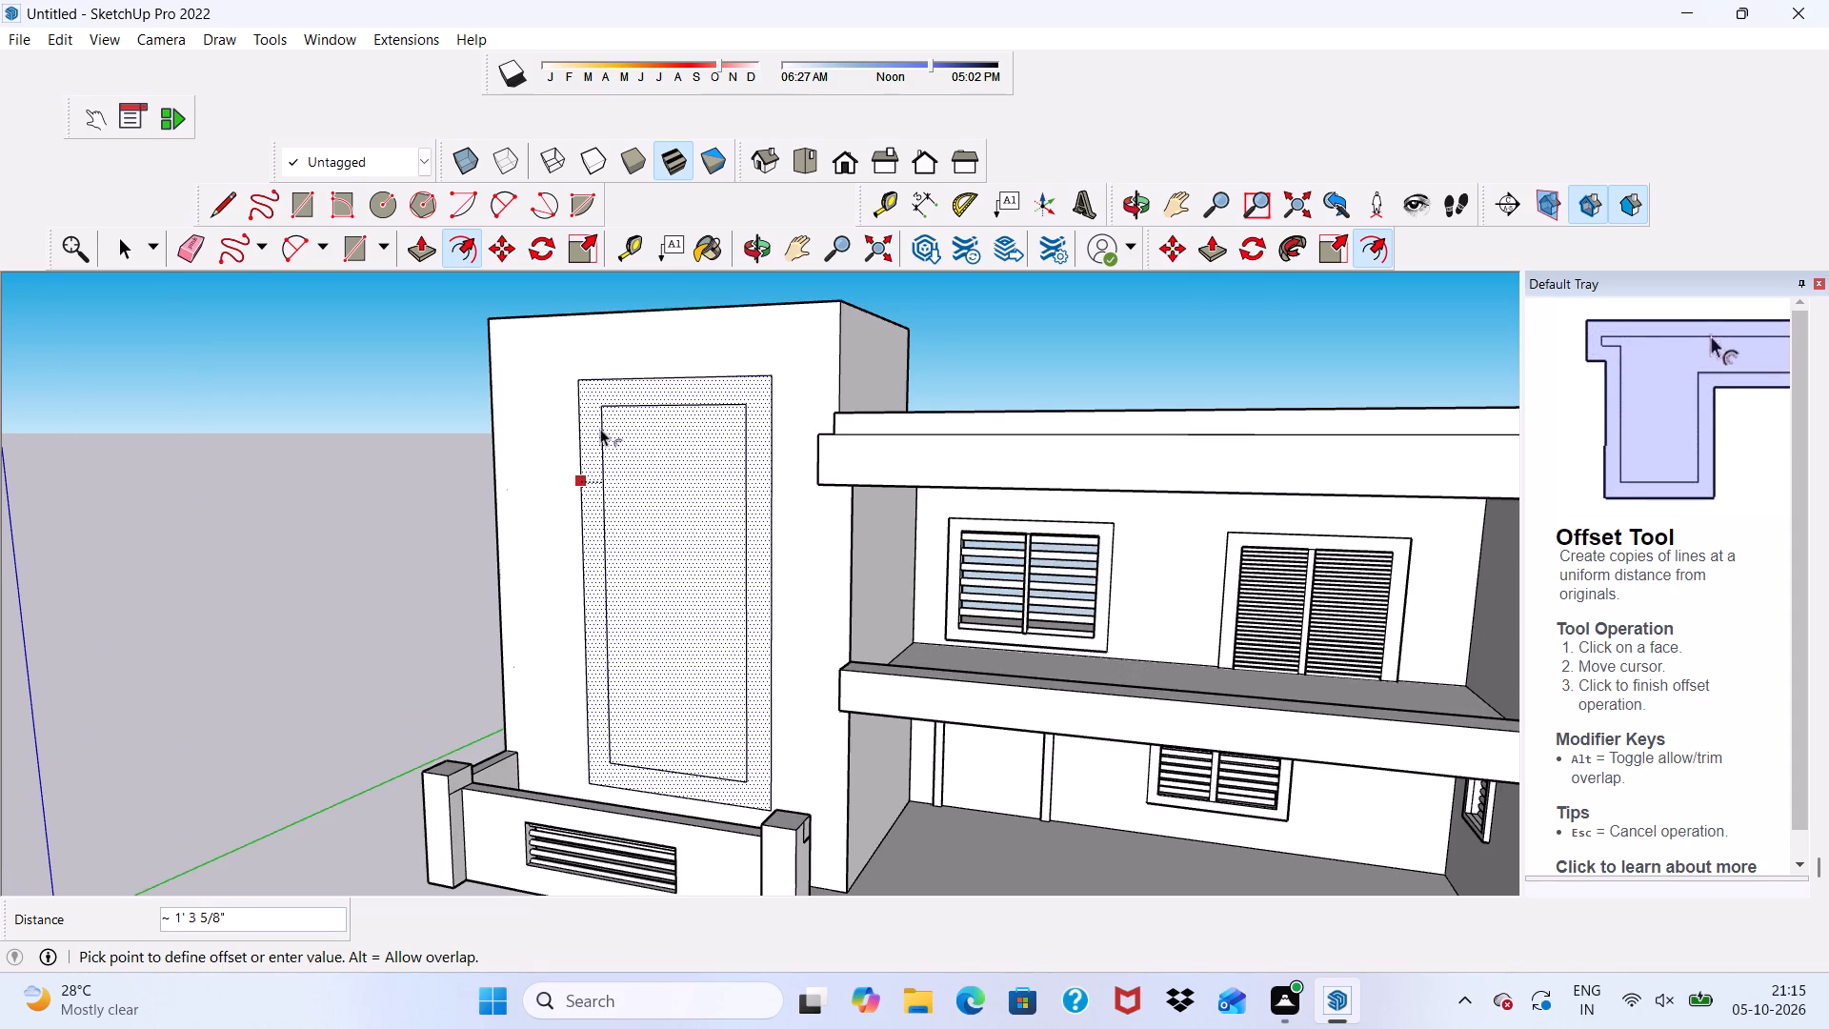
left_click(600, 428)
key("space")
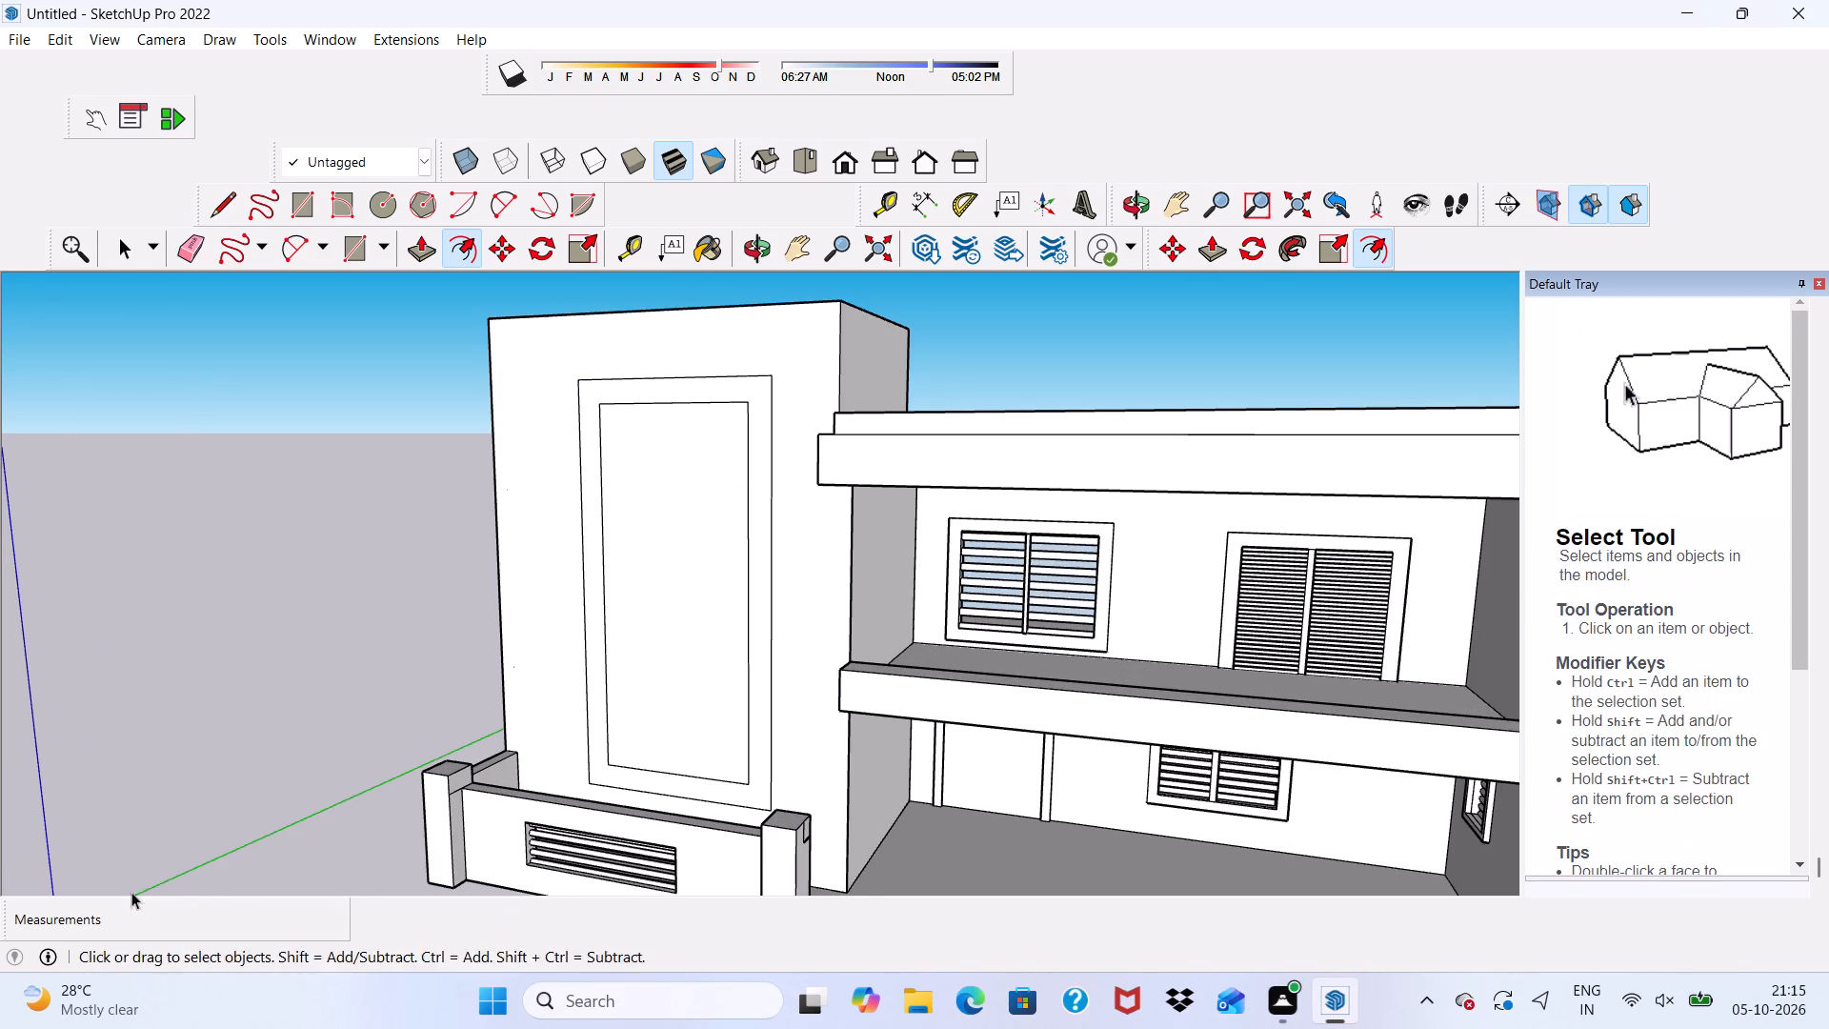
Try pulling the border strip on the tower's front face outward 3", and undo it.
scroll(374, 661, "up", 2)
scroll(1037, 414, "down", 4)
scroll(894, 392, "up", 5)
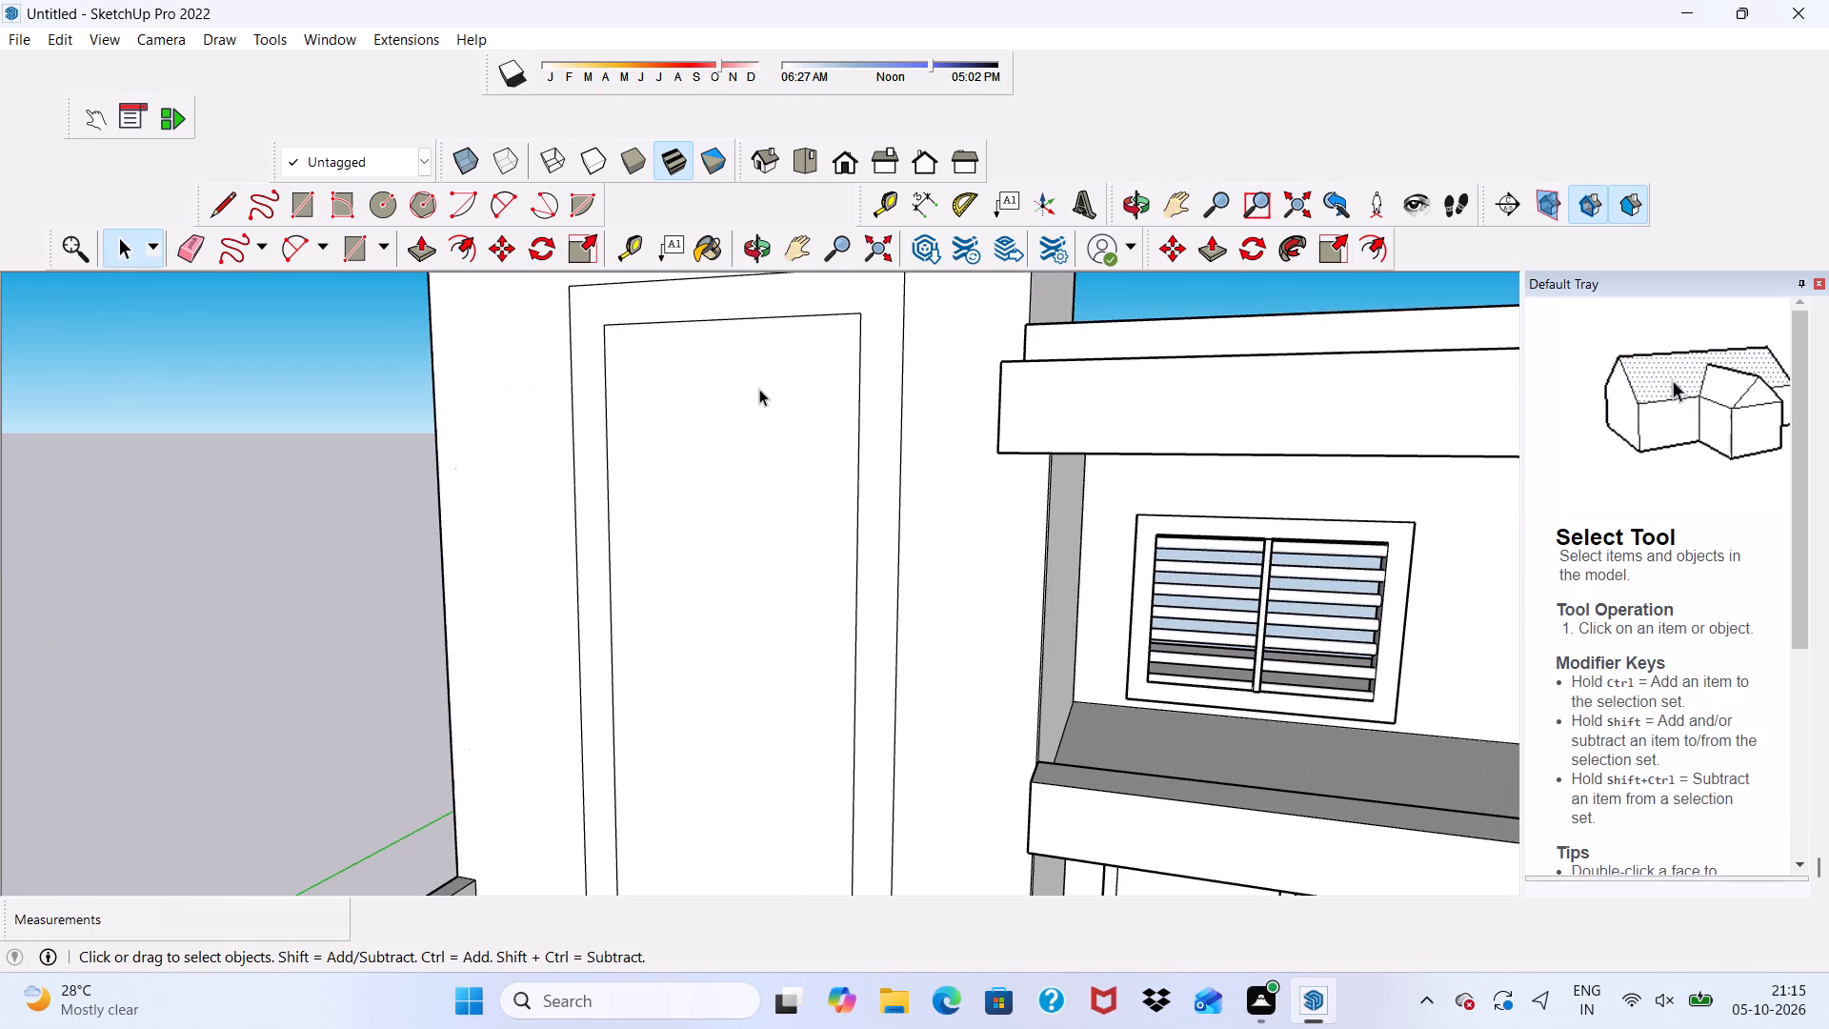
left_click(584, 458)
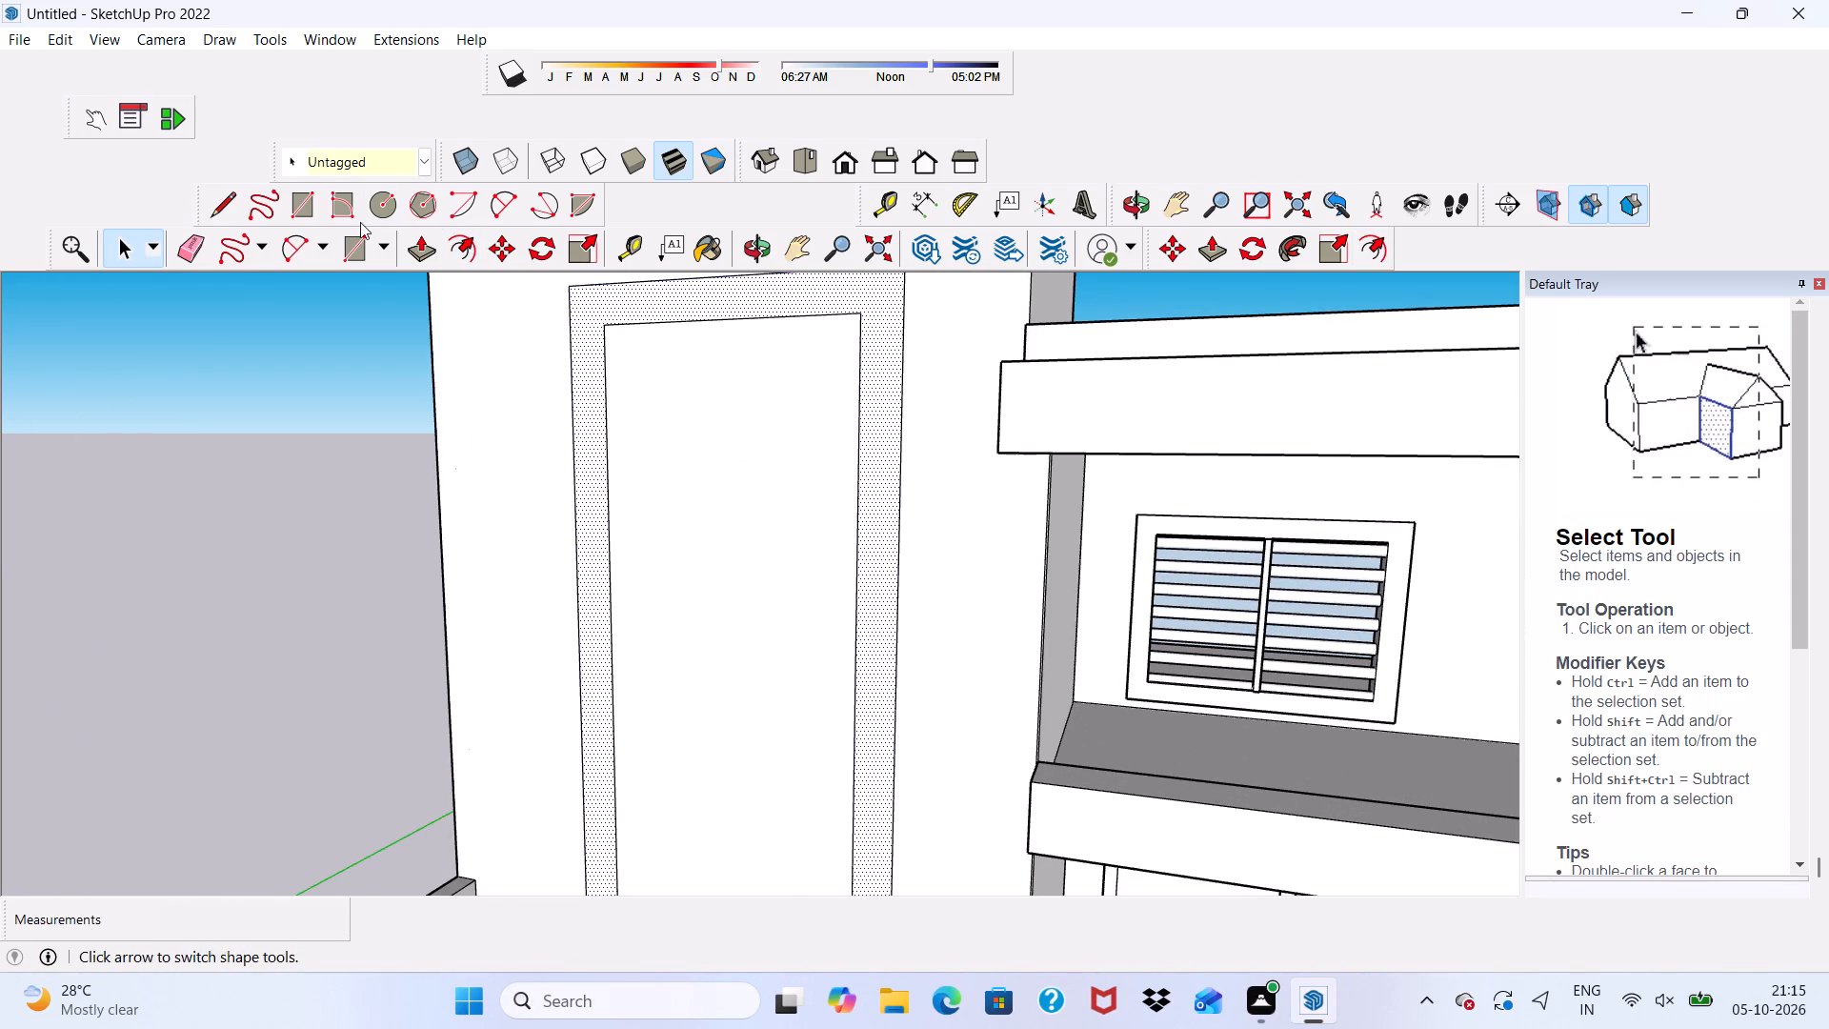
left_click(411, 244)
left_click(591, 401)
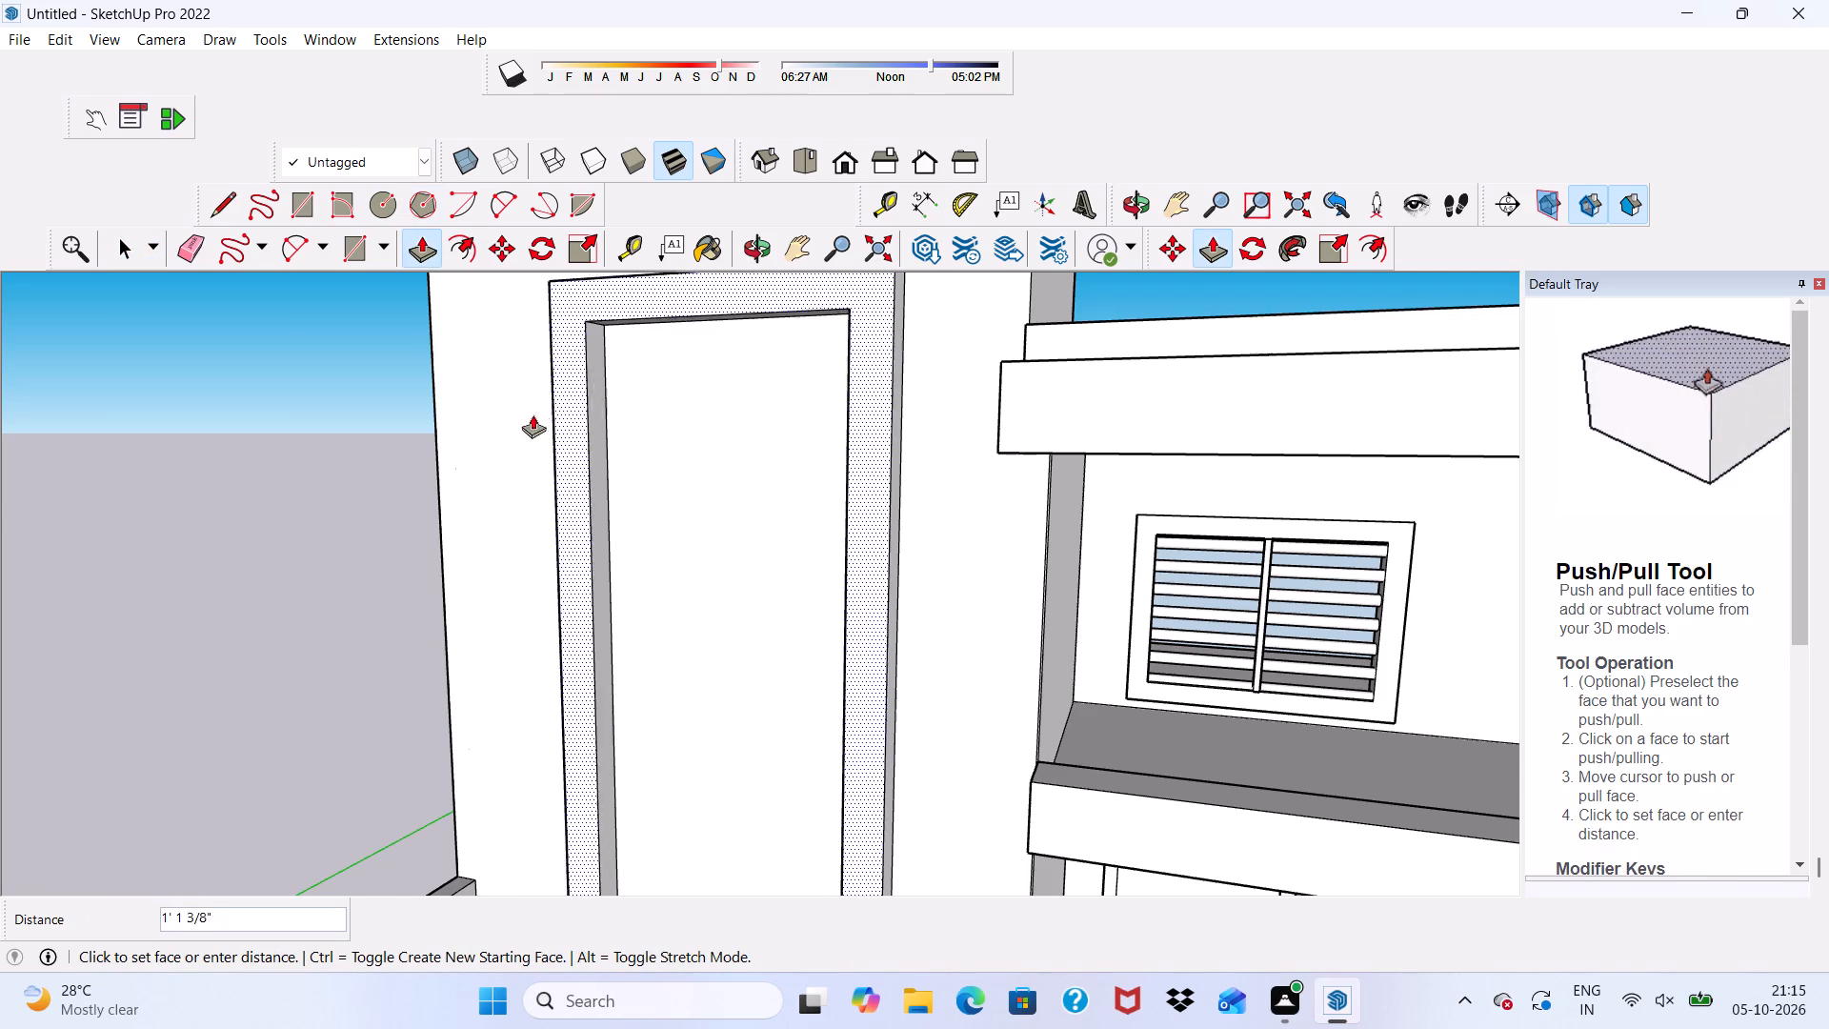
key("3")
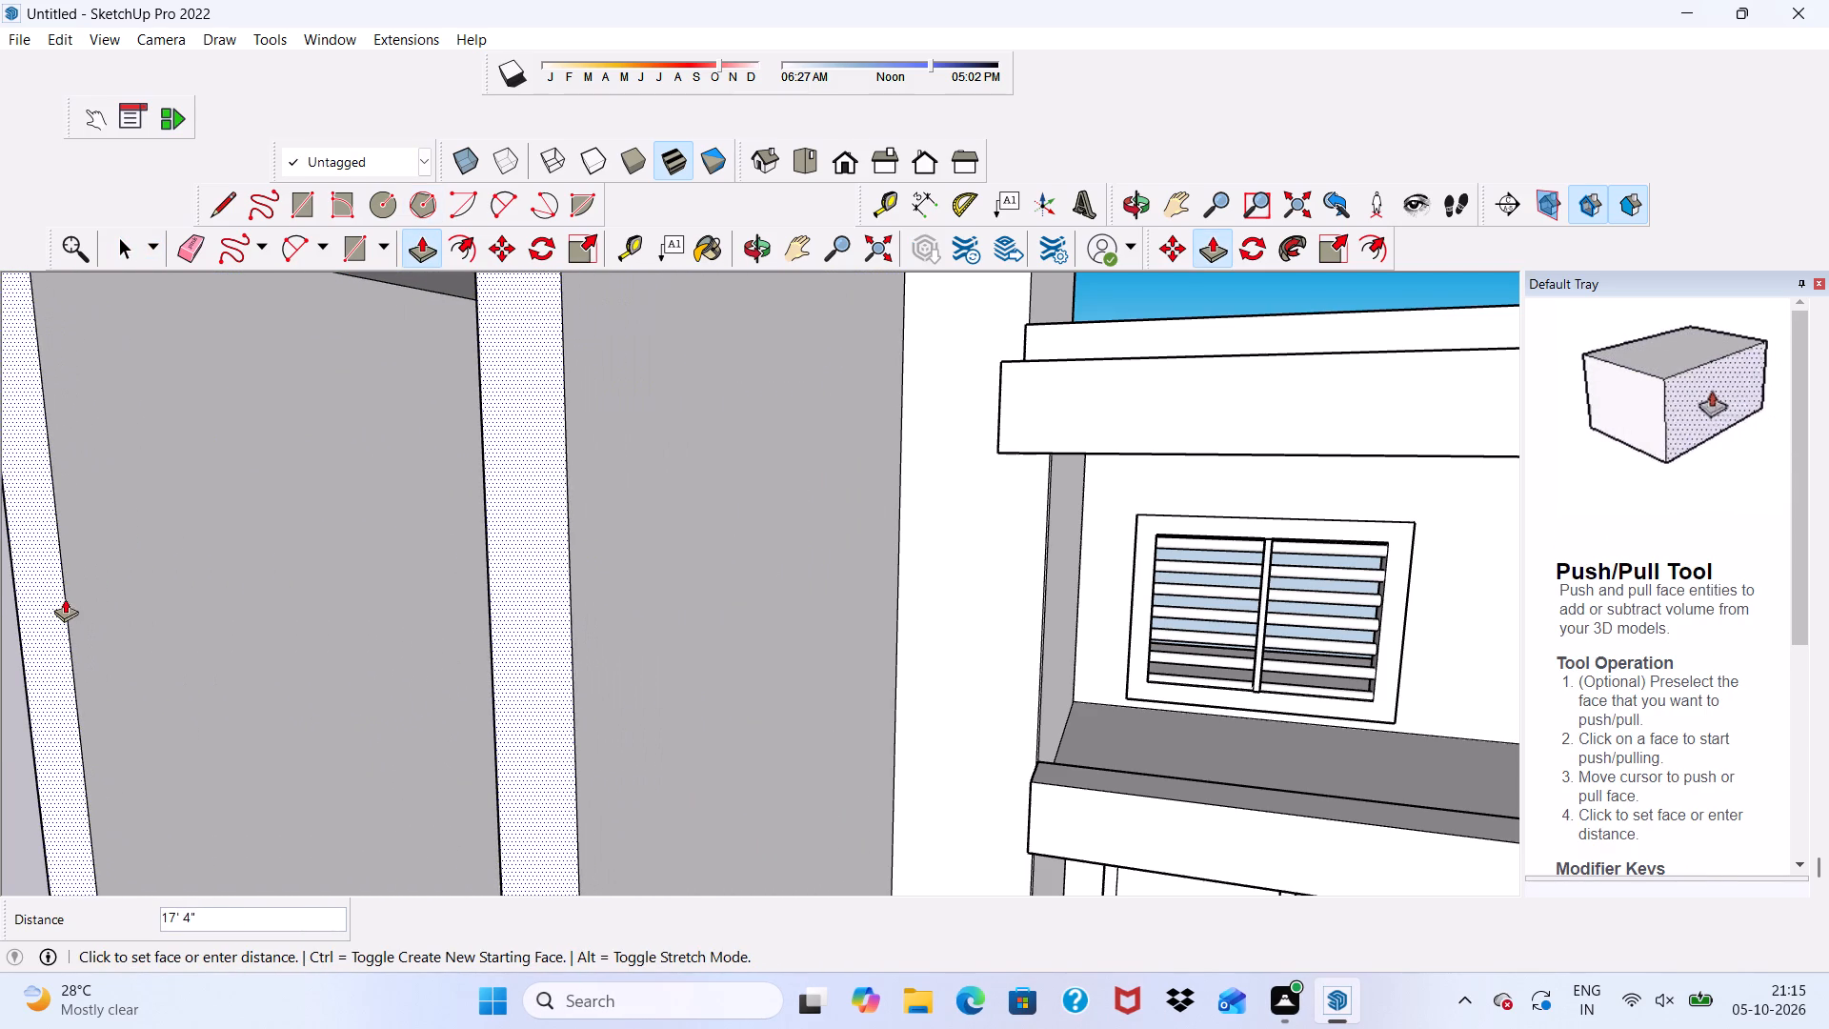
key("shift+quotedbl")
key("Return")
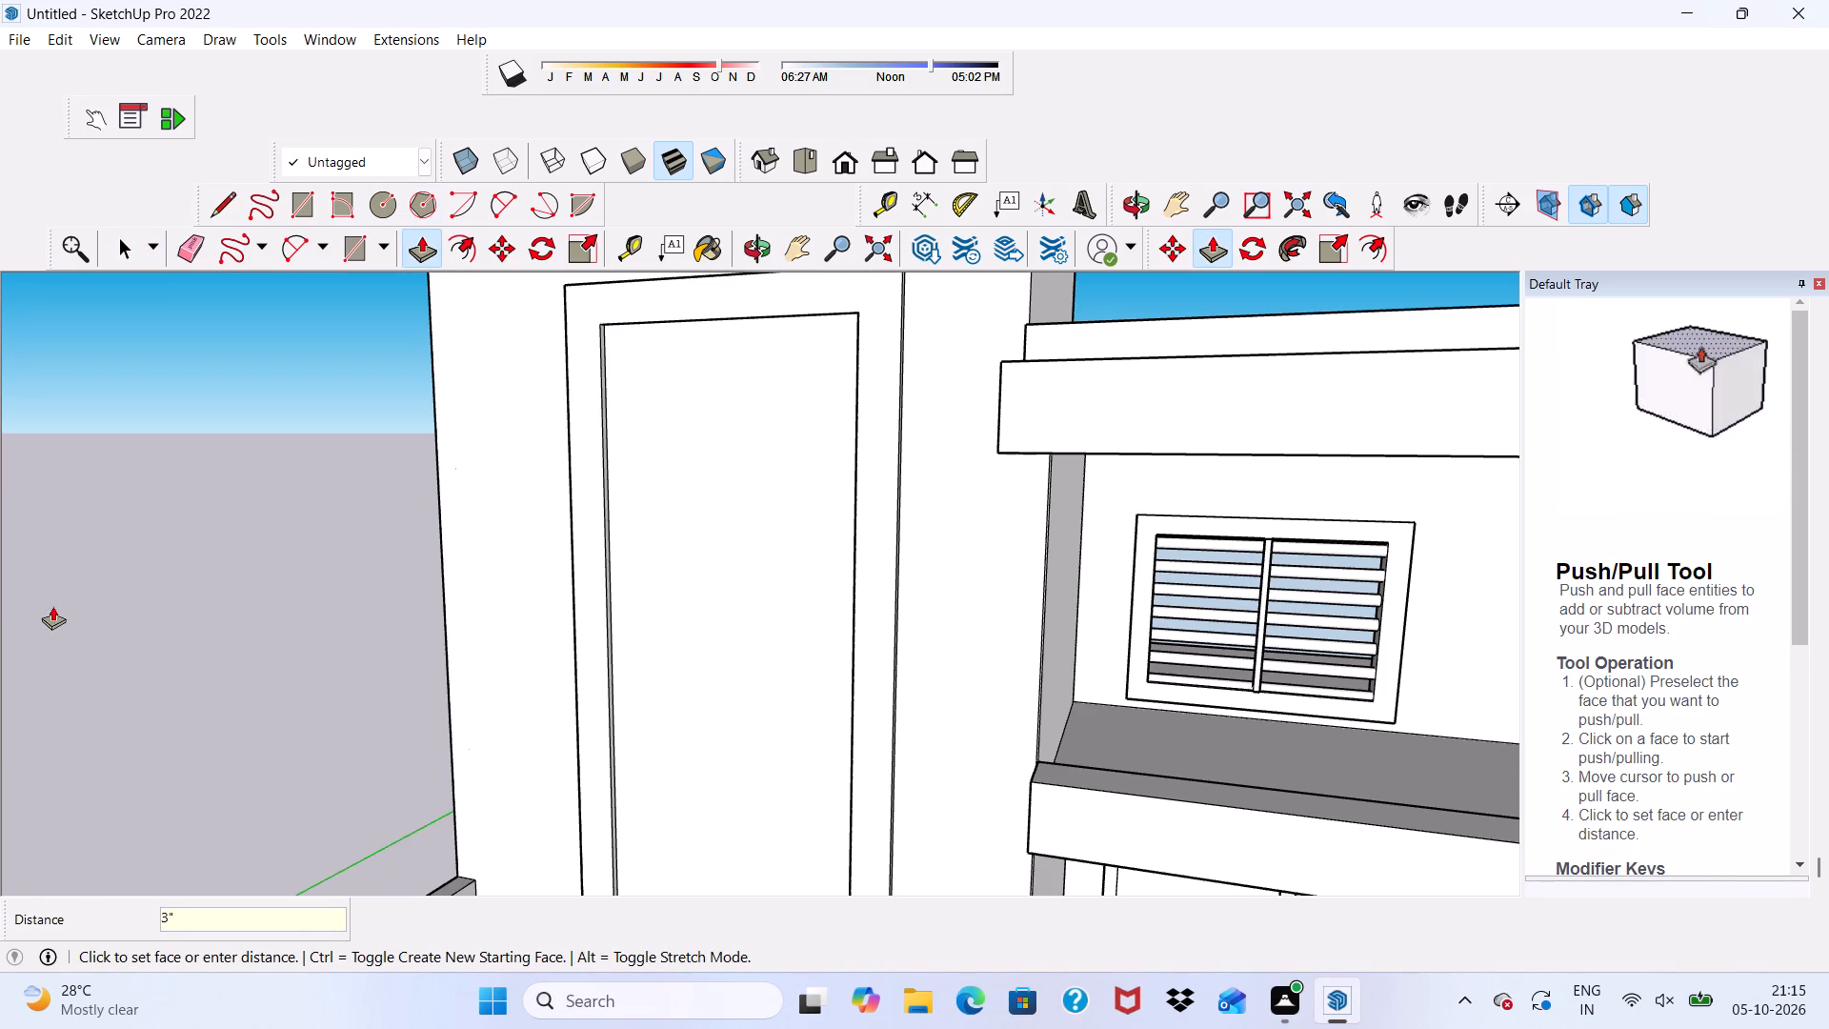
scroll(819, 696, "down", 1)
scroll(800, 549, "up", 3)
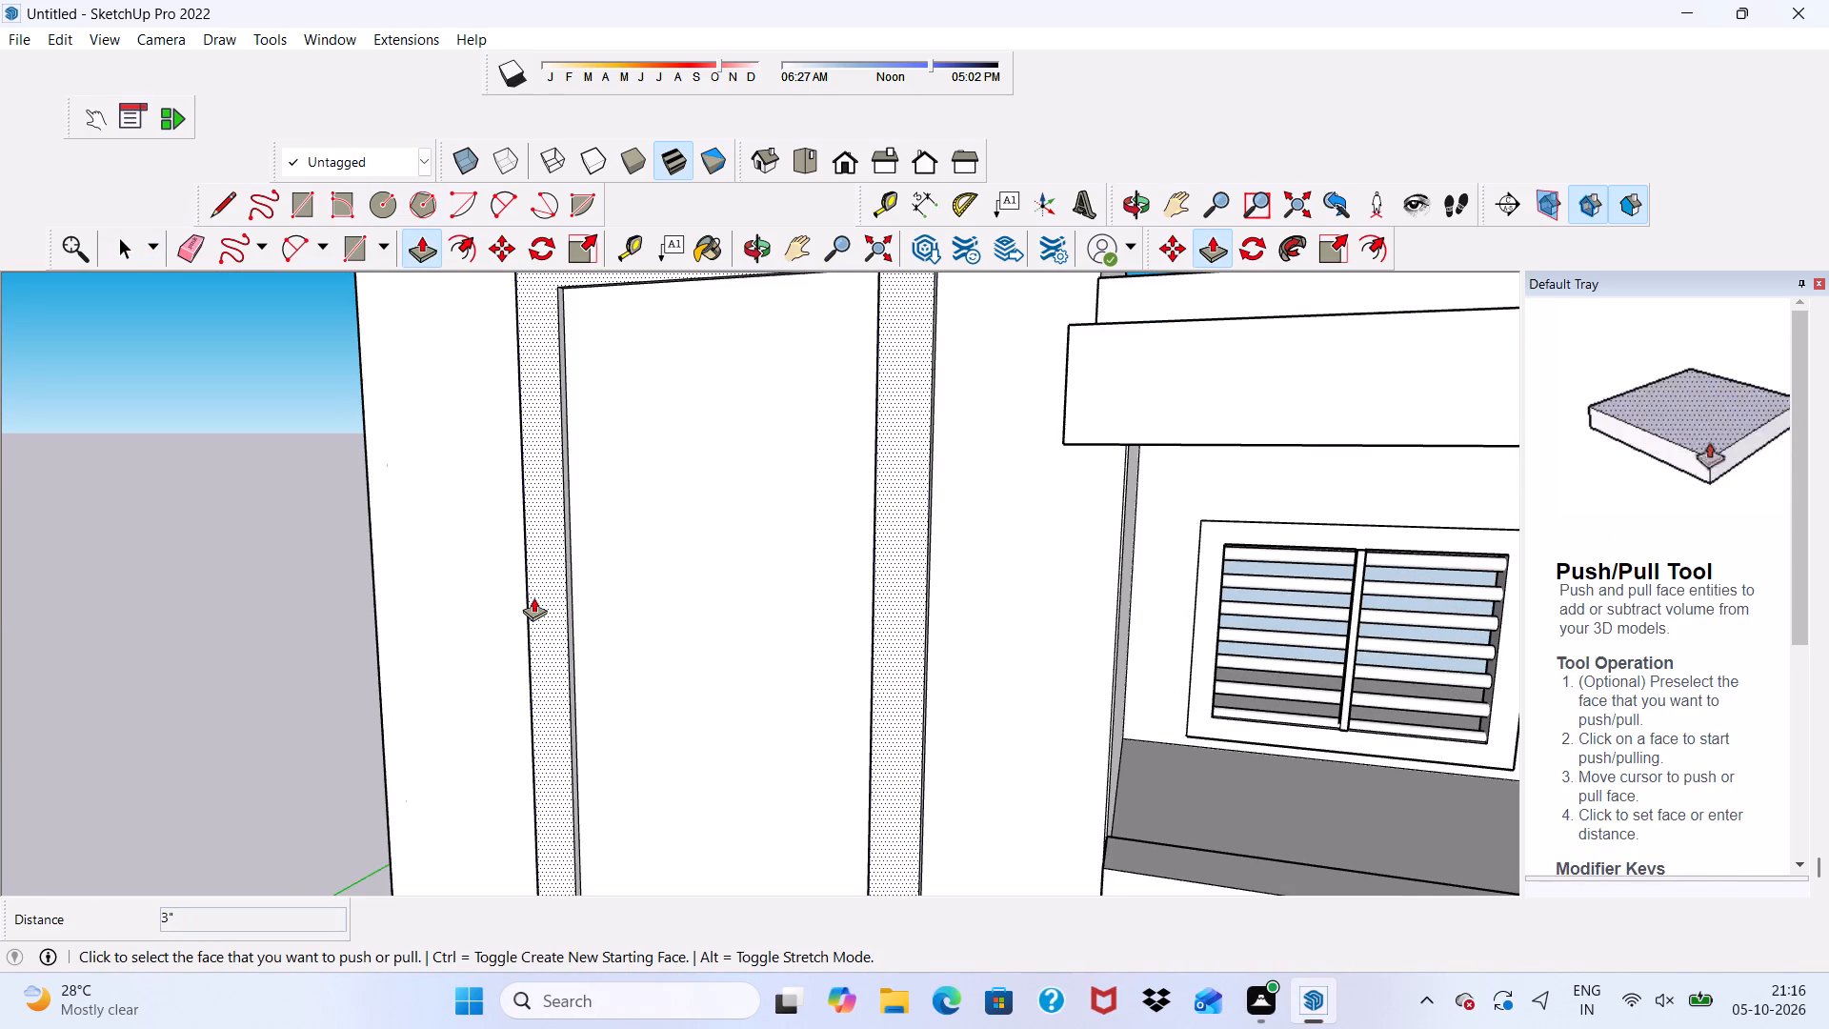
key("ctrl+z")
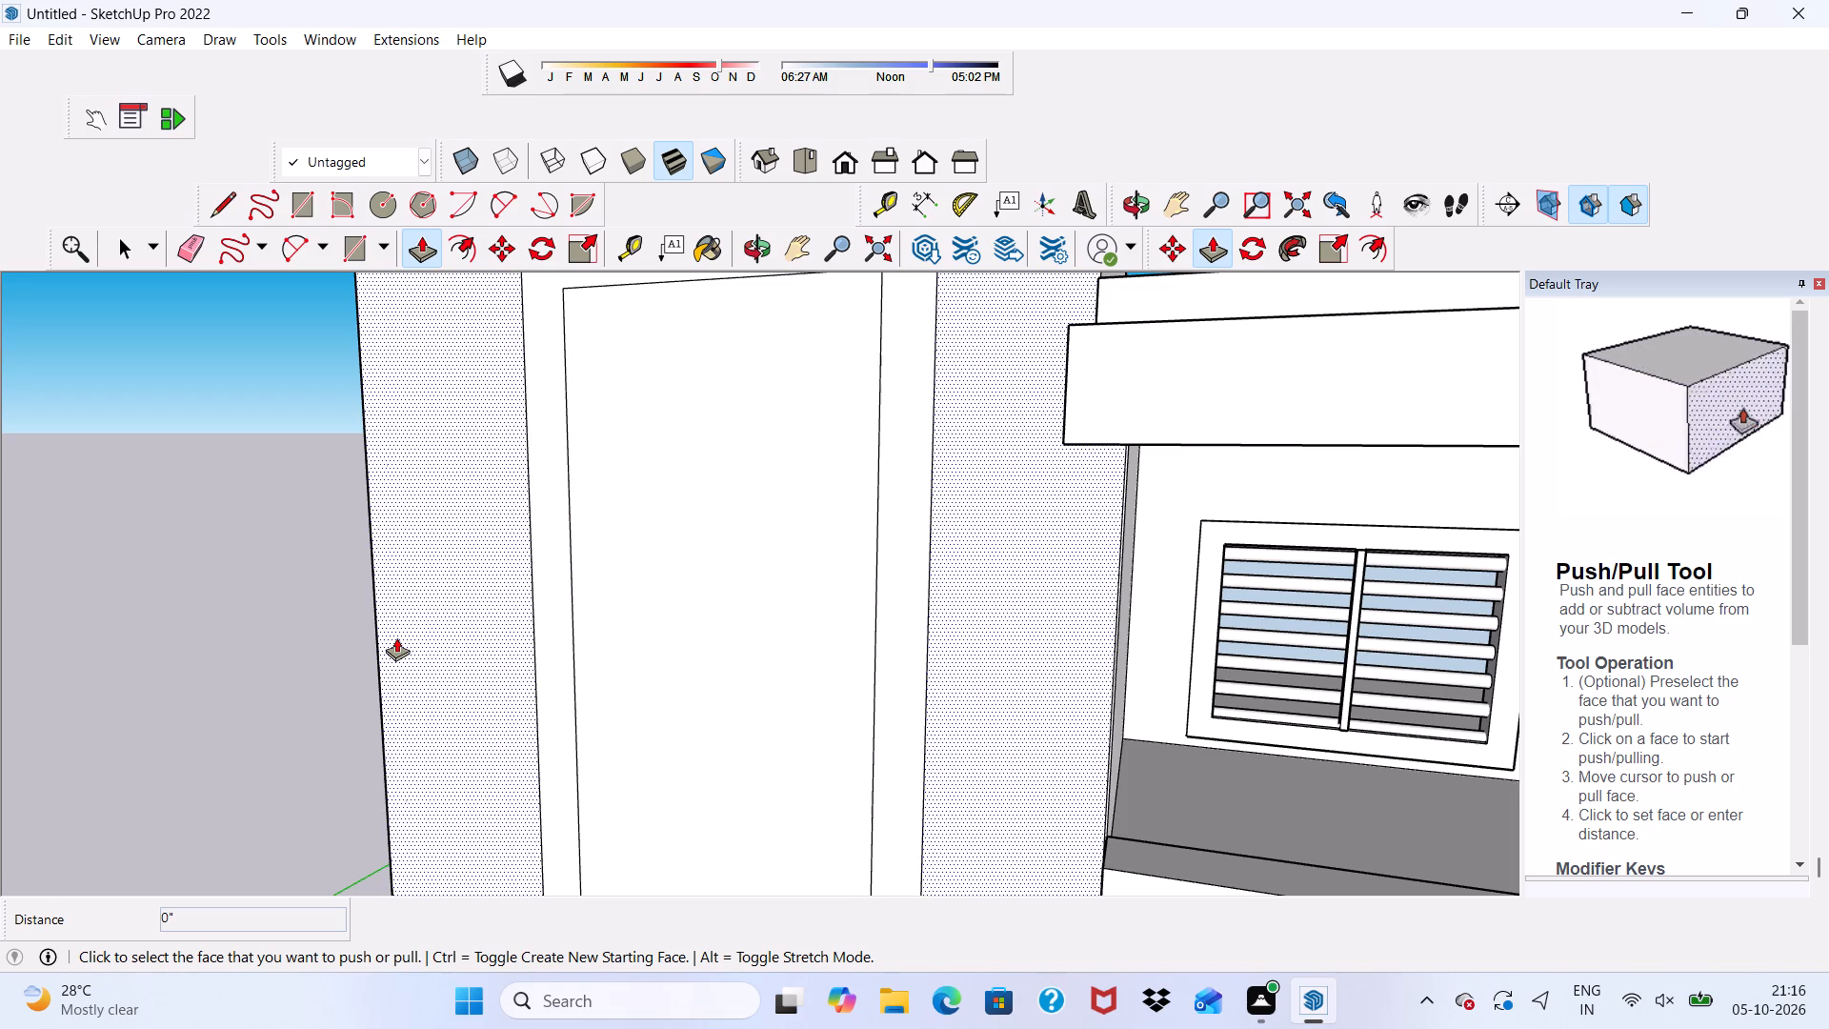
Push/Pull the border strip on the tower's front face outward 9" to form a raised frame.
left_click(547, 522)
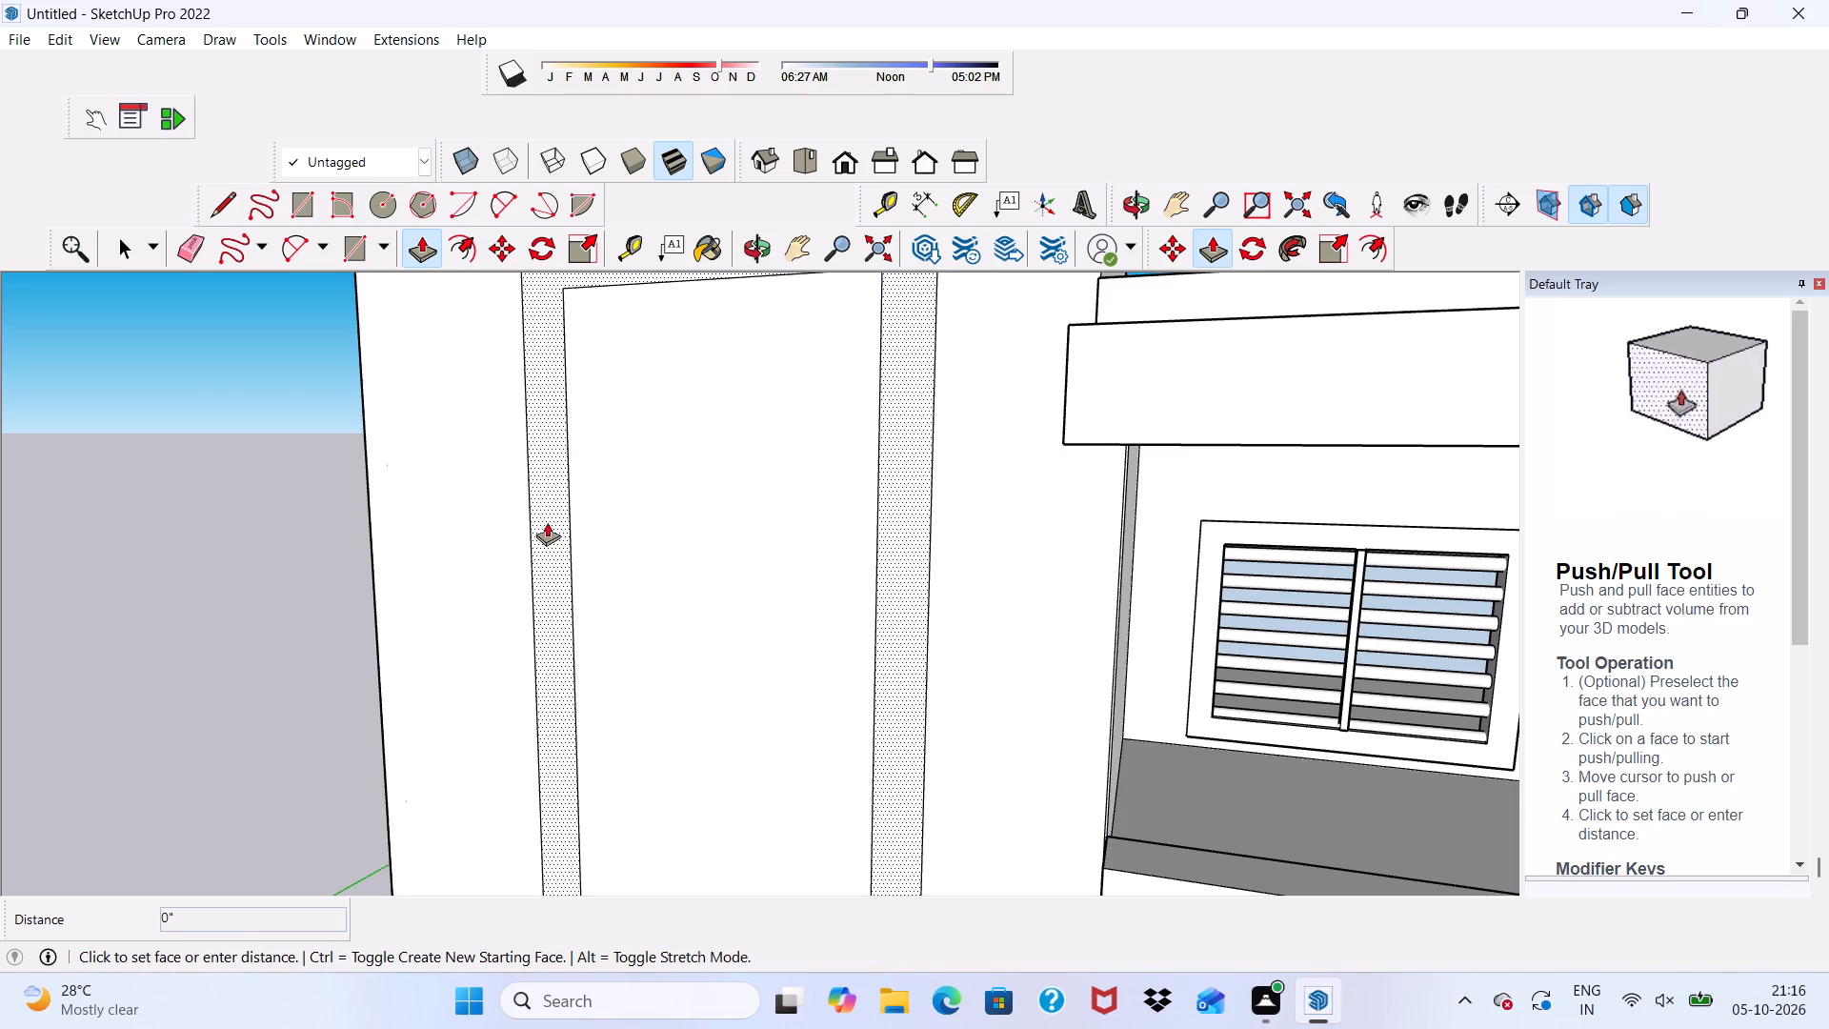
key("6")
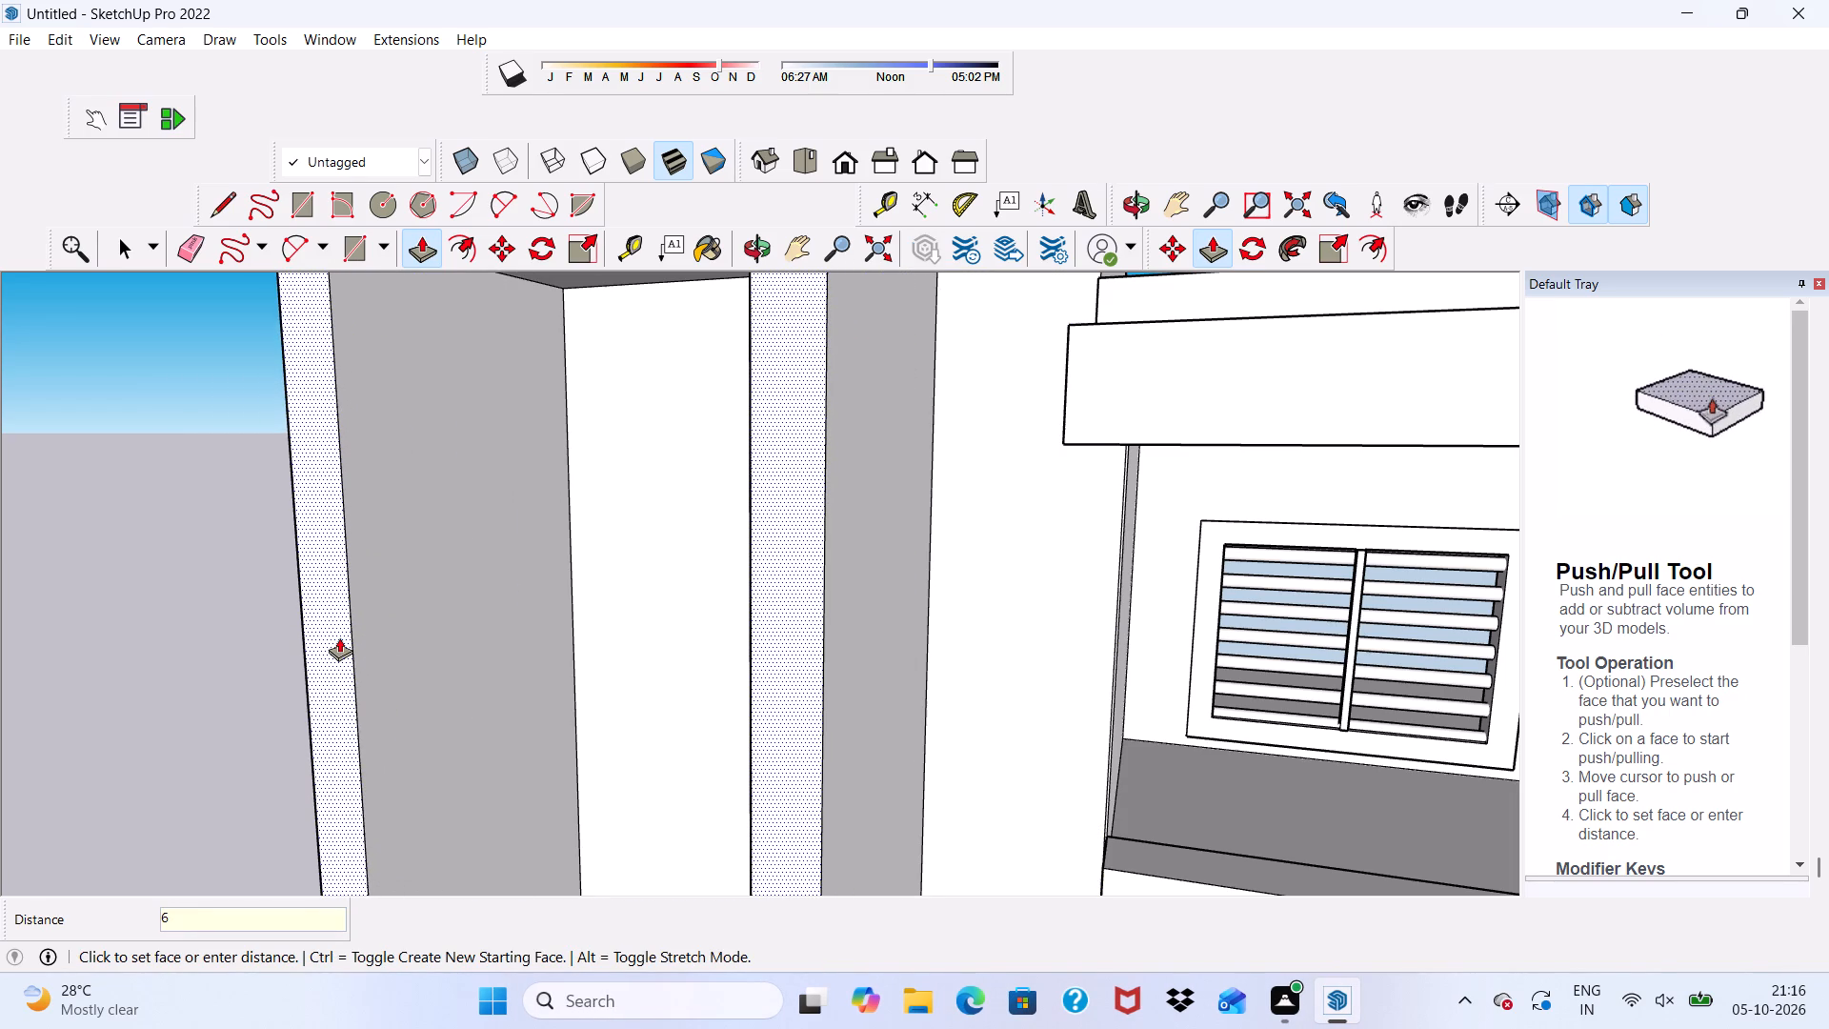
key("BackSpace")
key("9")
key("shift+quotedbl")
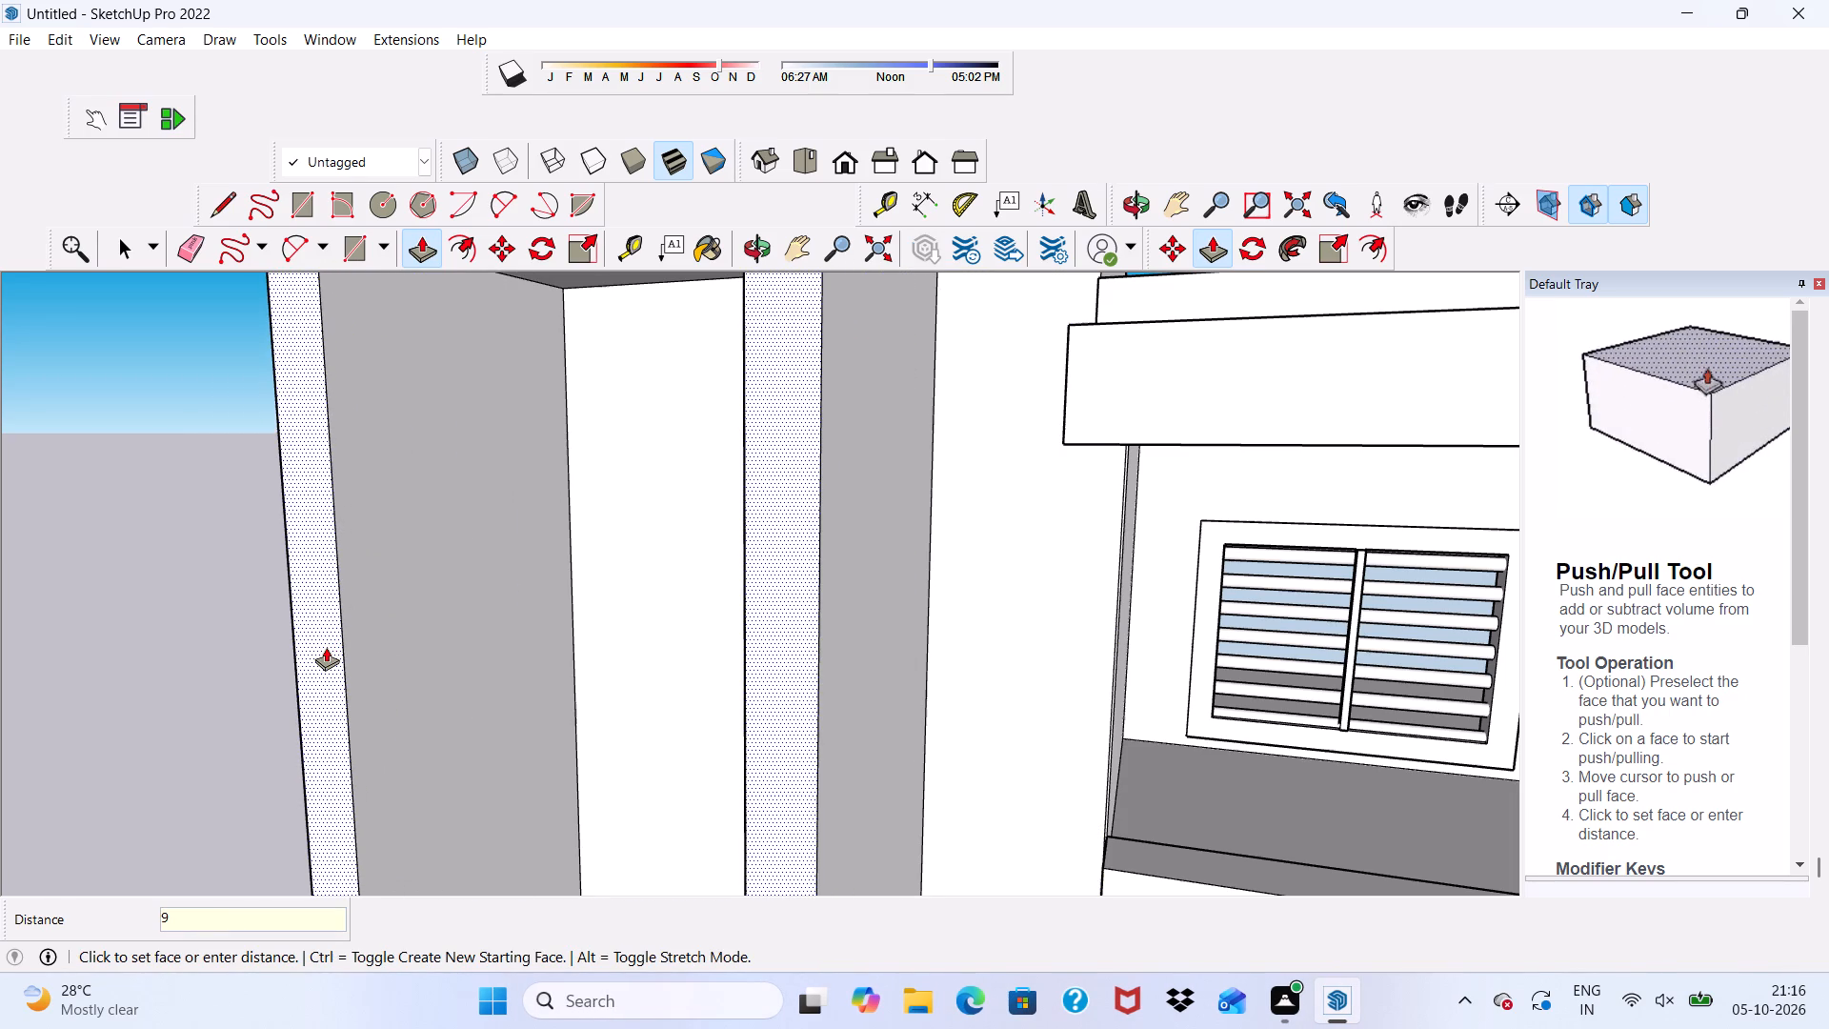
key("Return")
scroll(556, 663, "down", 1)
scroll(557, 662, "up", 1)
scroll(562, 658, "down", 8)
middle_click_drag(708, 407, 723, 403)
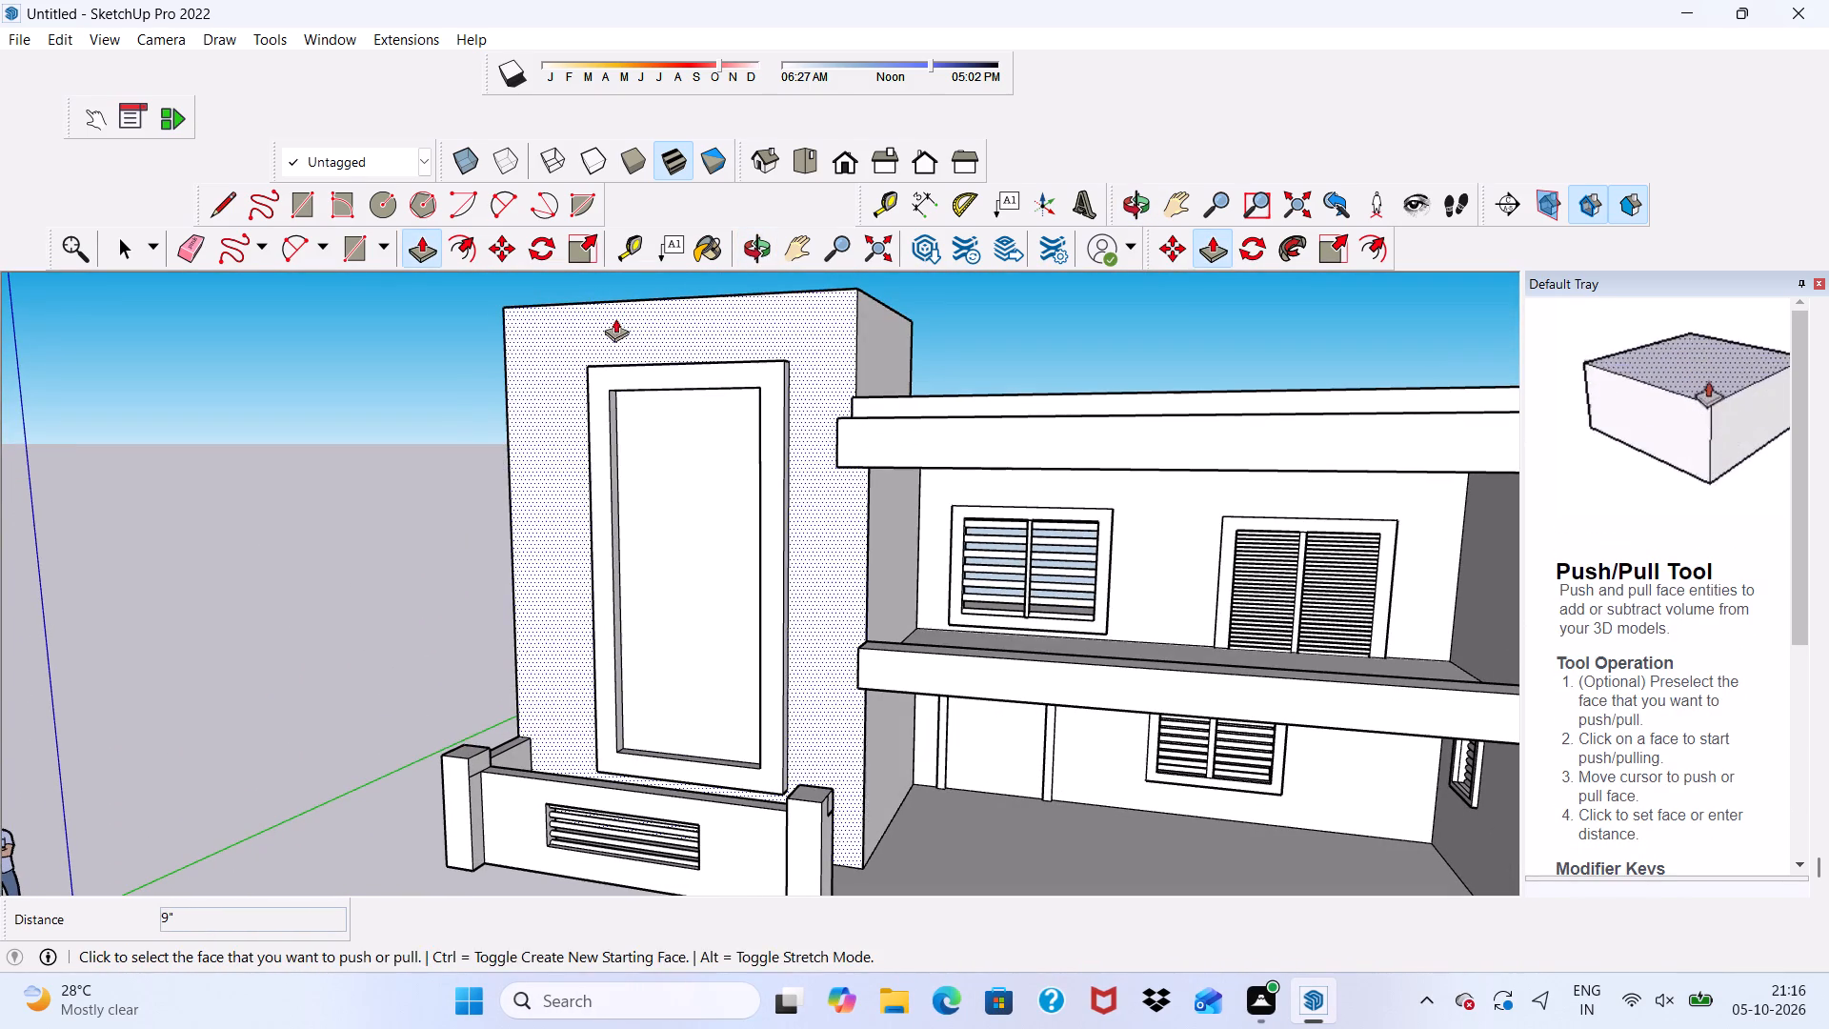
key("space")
Examine the framed tower front, boundary wall, balcony and ground-floor porch from several angles and distances.
scroll(448, 422, "down", 5)
scroll(486, 520, "up", 4)
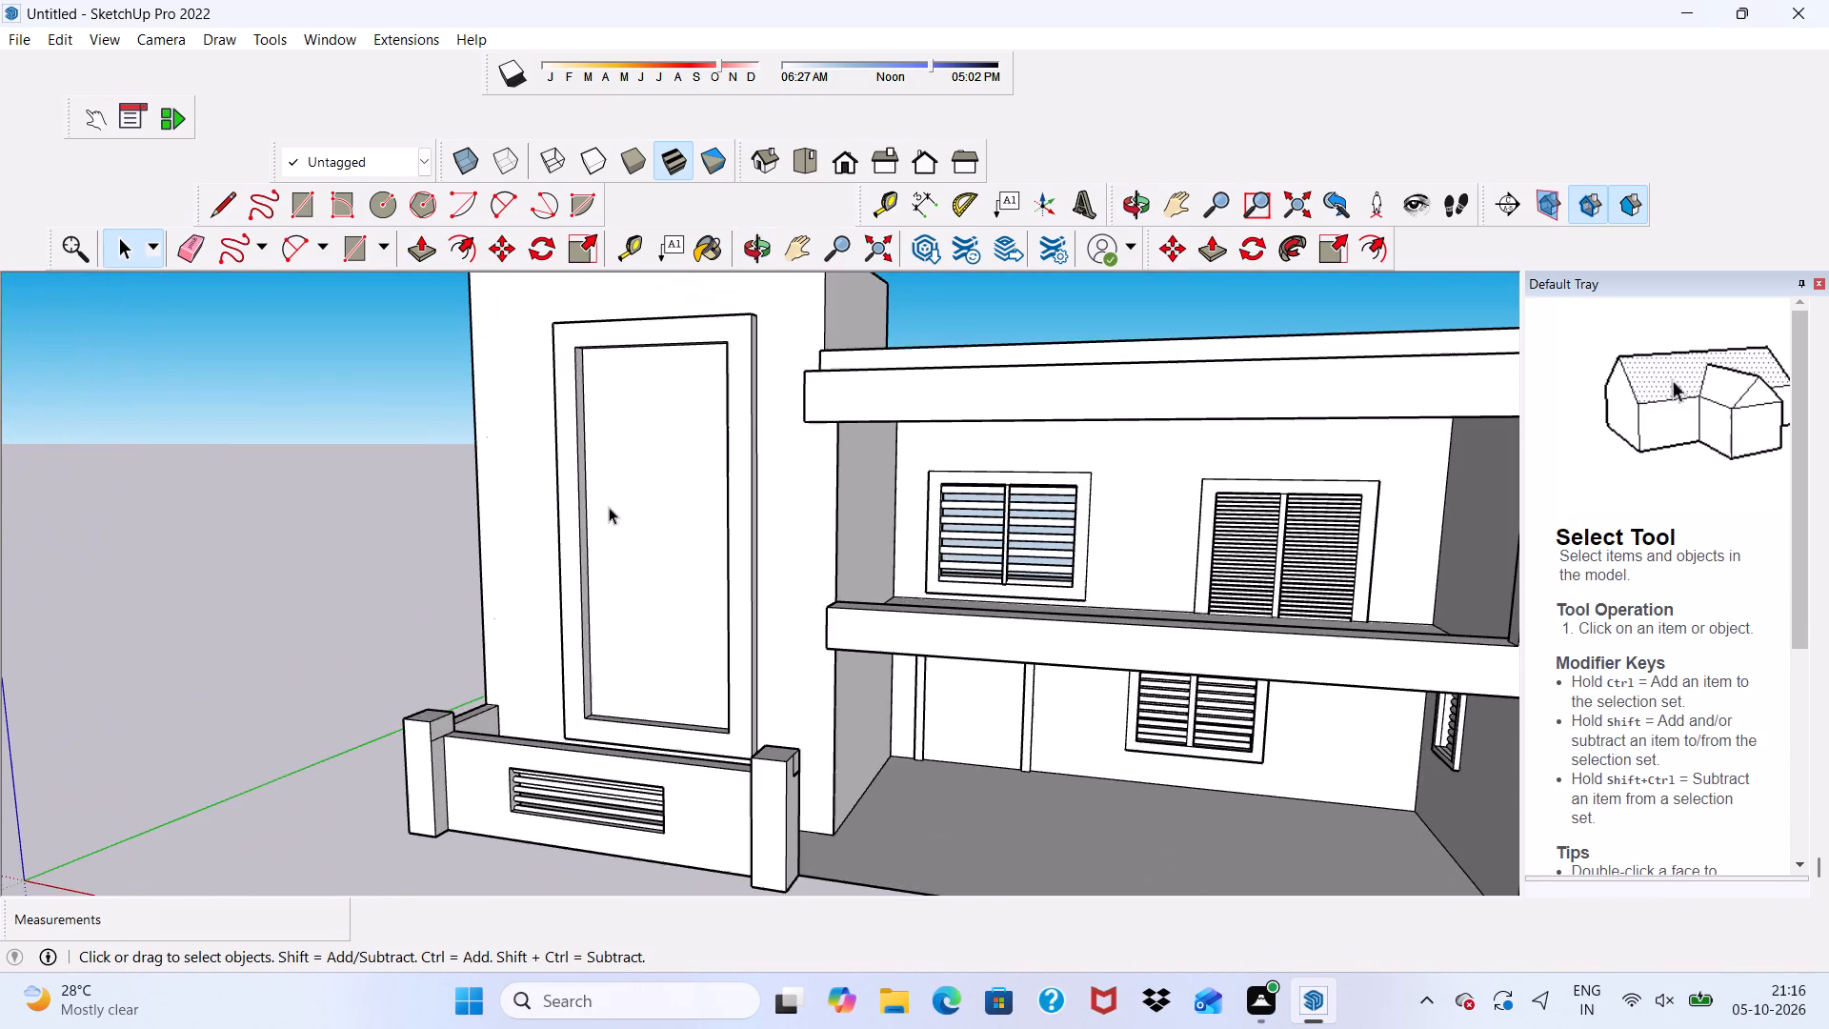
scroll(854, 630, "up", 3)
scroll(849, 615, "down", 5)
scroll(591, 452, "down", 2)
middle_click_drag(590, 447, 726, 416)
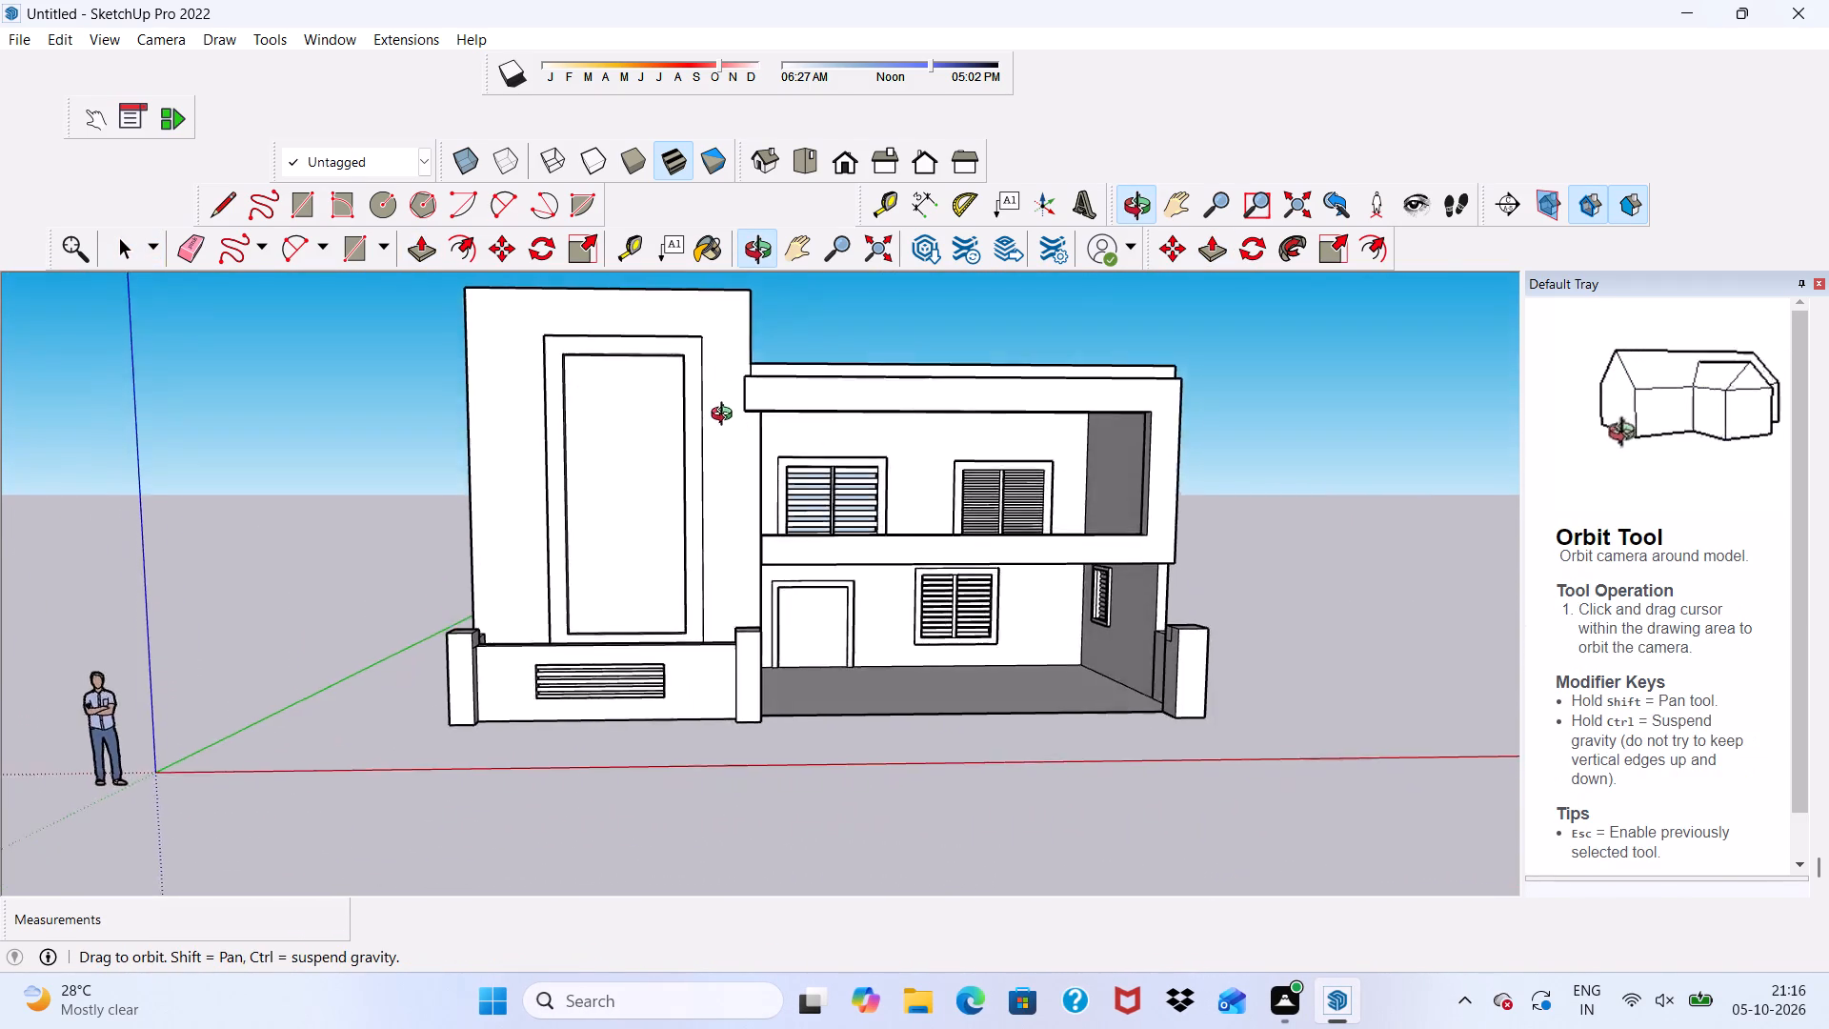
middle_click_drag(726, 416, 740, 525)
middle_click(740, 525)
scroll(689, 454, "up", 4)
scroll(688, 453, "down", 5)
middle_click_drag(687, 494, 688, 362)
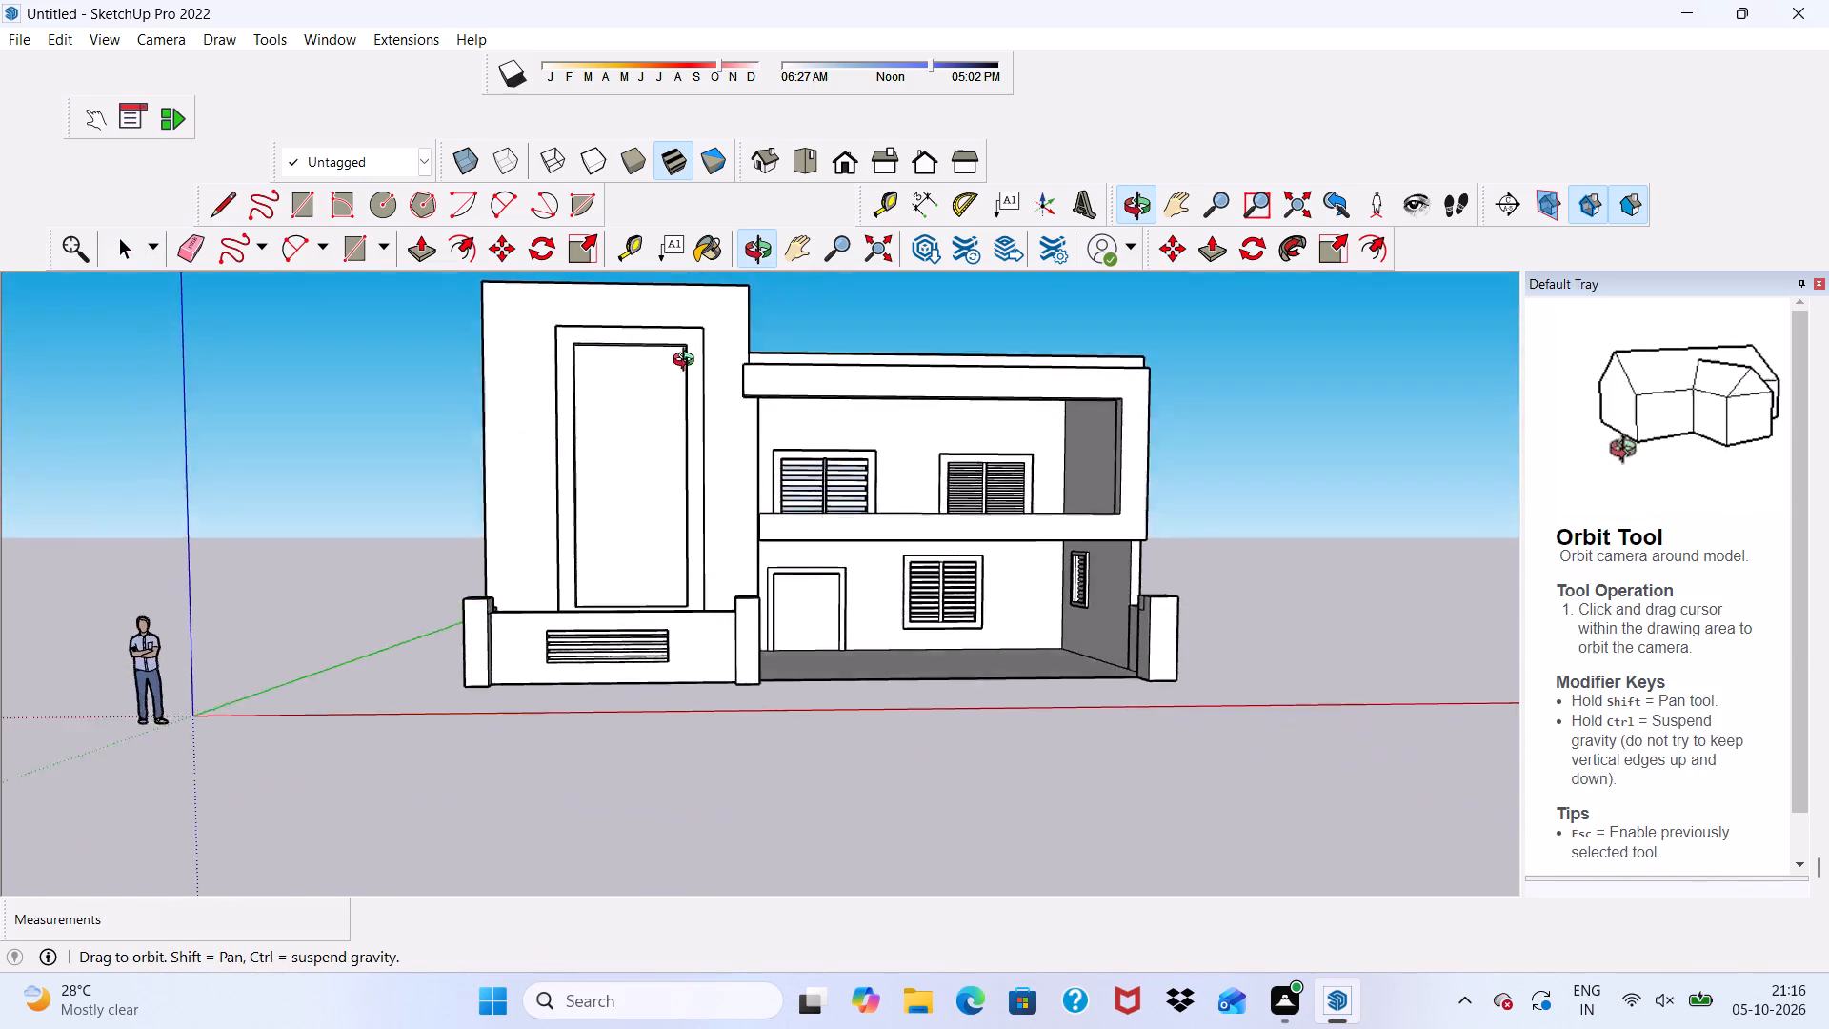
middle_click_drag(688, 362, 728, 388)
middle_click(728, 388)
scroll(935, 762, "up", 5)
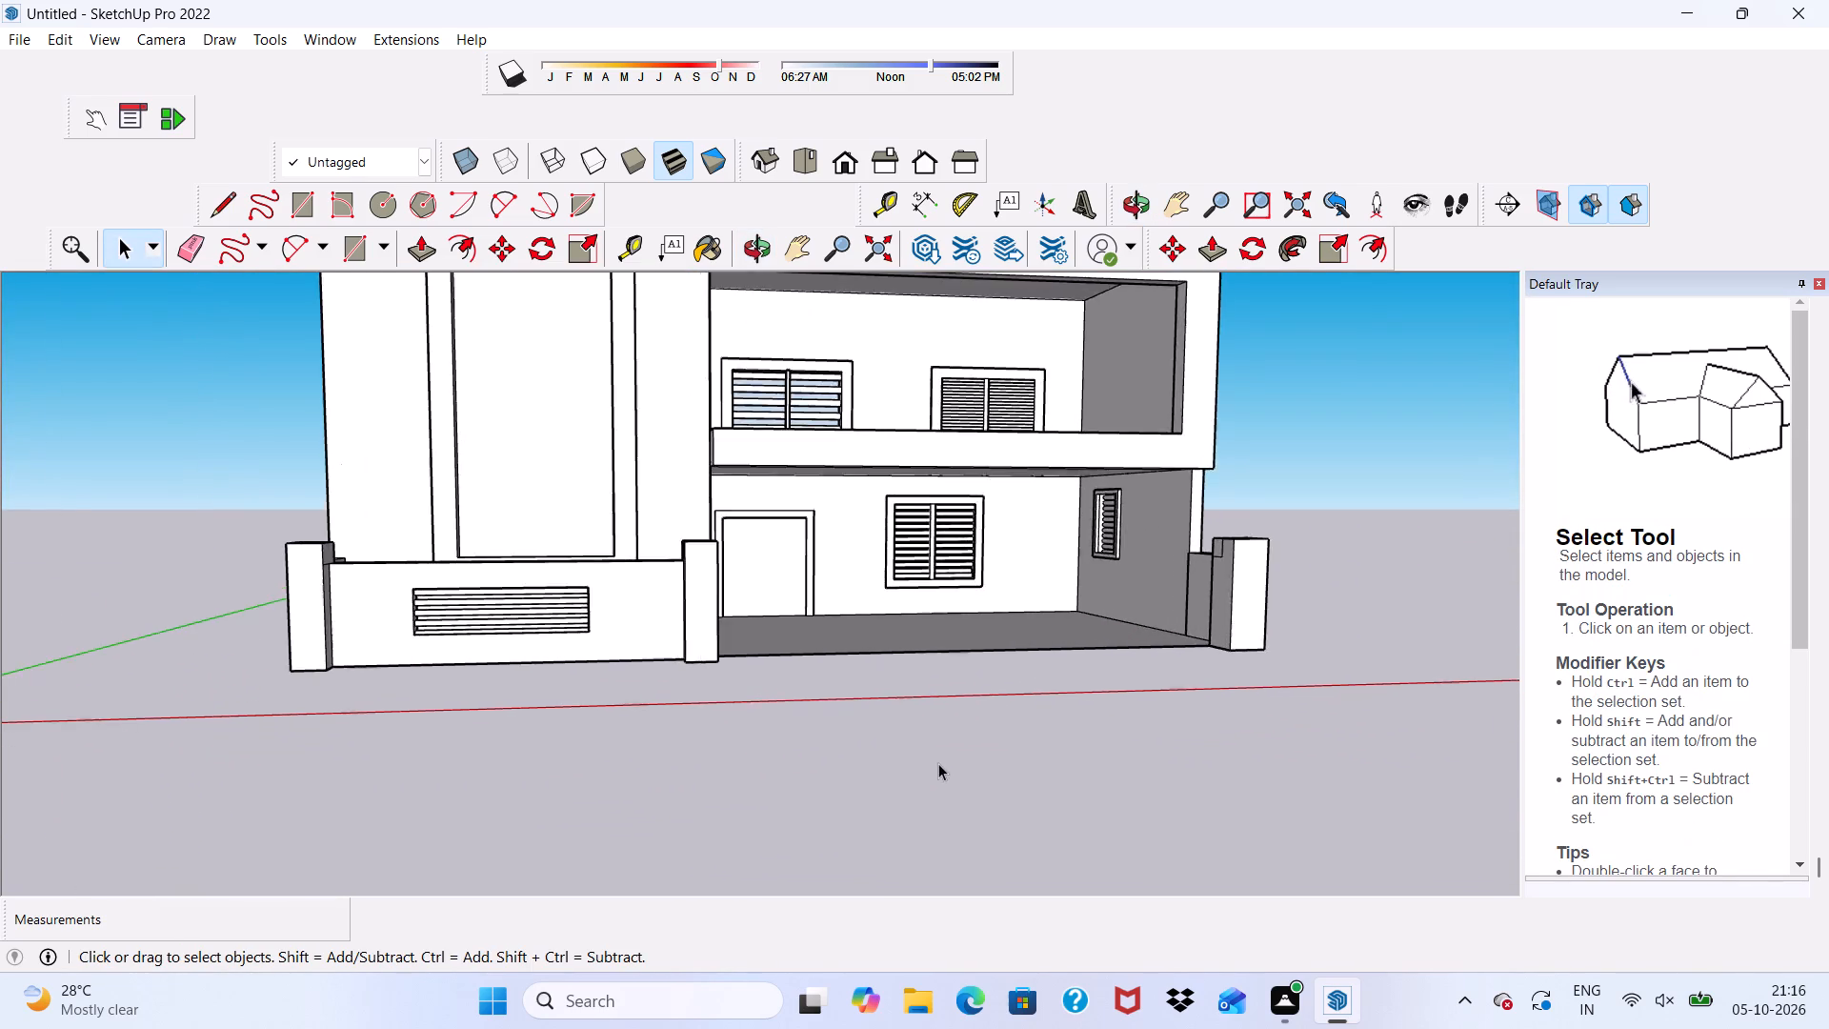
scroll(938, 763, "down", 4)
middle_click_drag(916, 762, 664, 744)
scroll(633, 639, "up", 5)
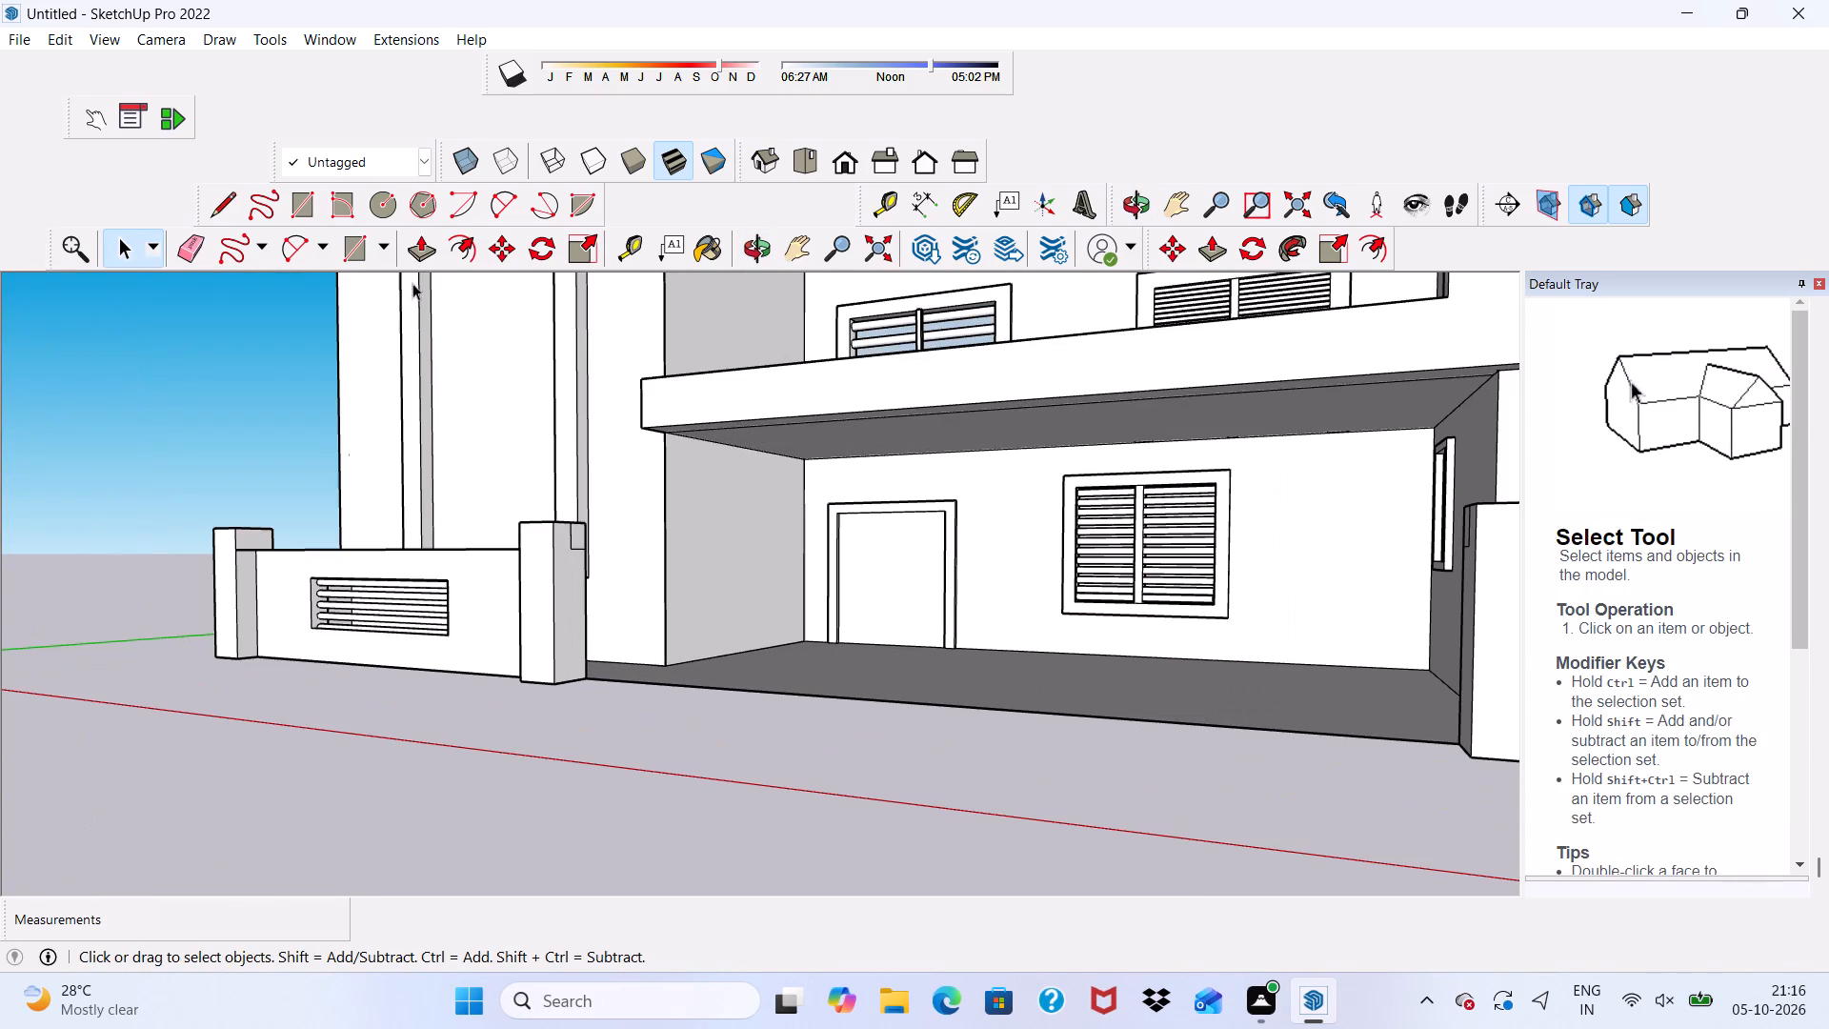
scroll(529, 546, "down", 5)
scroll(783, 714, "up", 1)
scroll(785, 644, "down", 3)
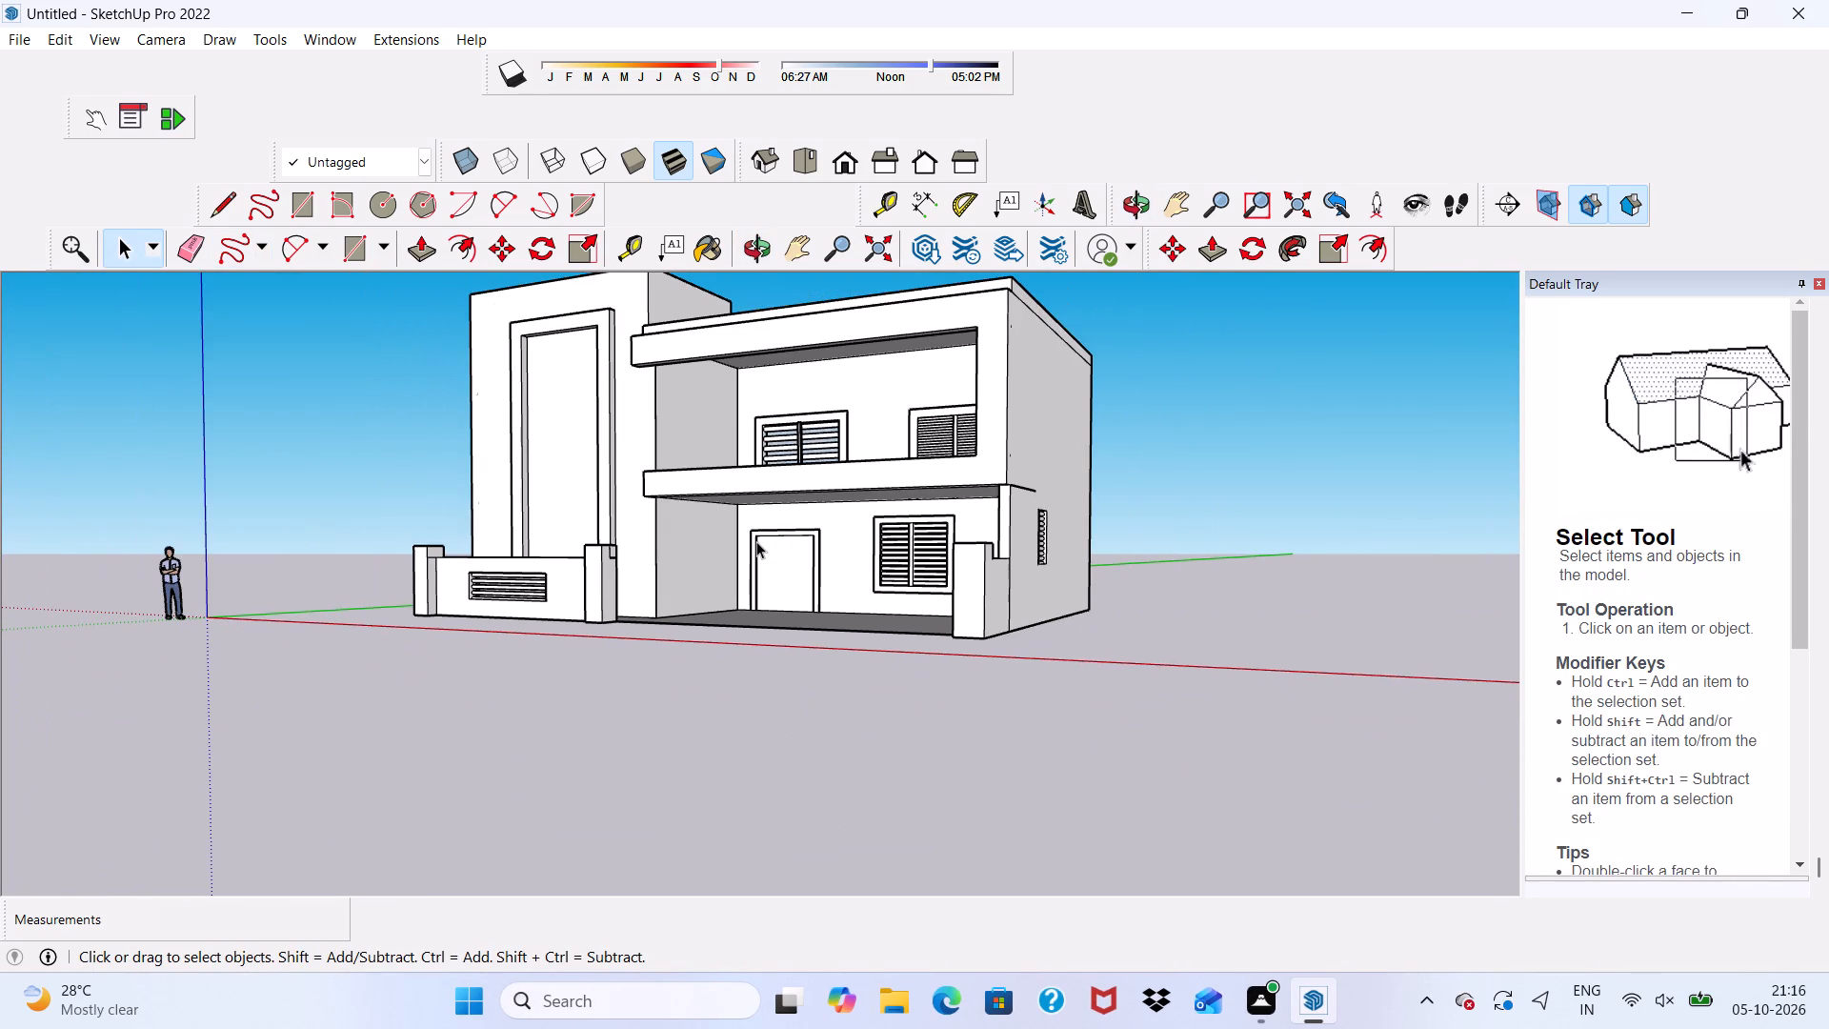
middle_click_drag(756, 539, 1144, 544)
scroll(1135, 550, "up", 5)
scroll(1135, 550, "down", 4)
scroll(1209, 542, "up", 3)
scroll(1010, 510, "down", 3)
middle_click_drag(1010, 508, 754, 464)
middle_click(754, 464)
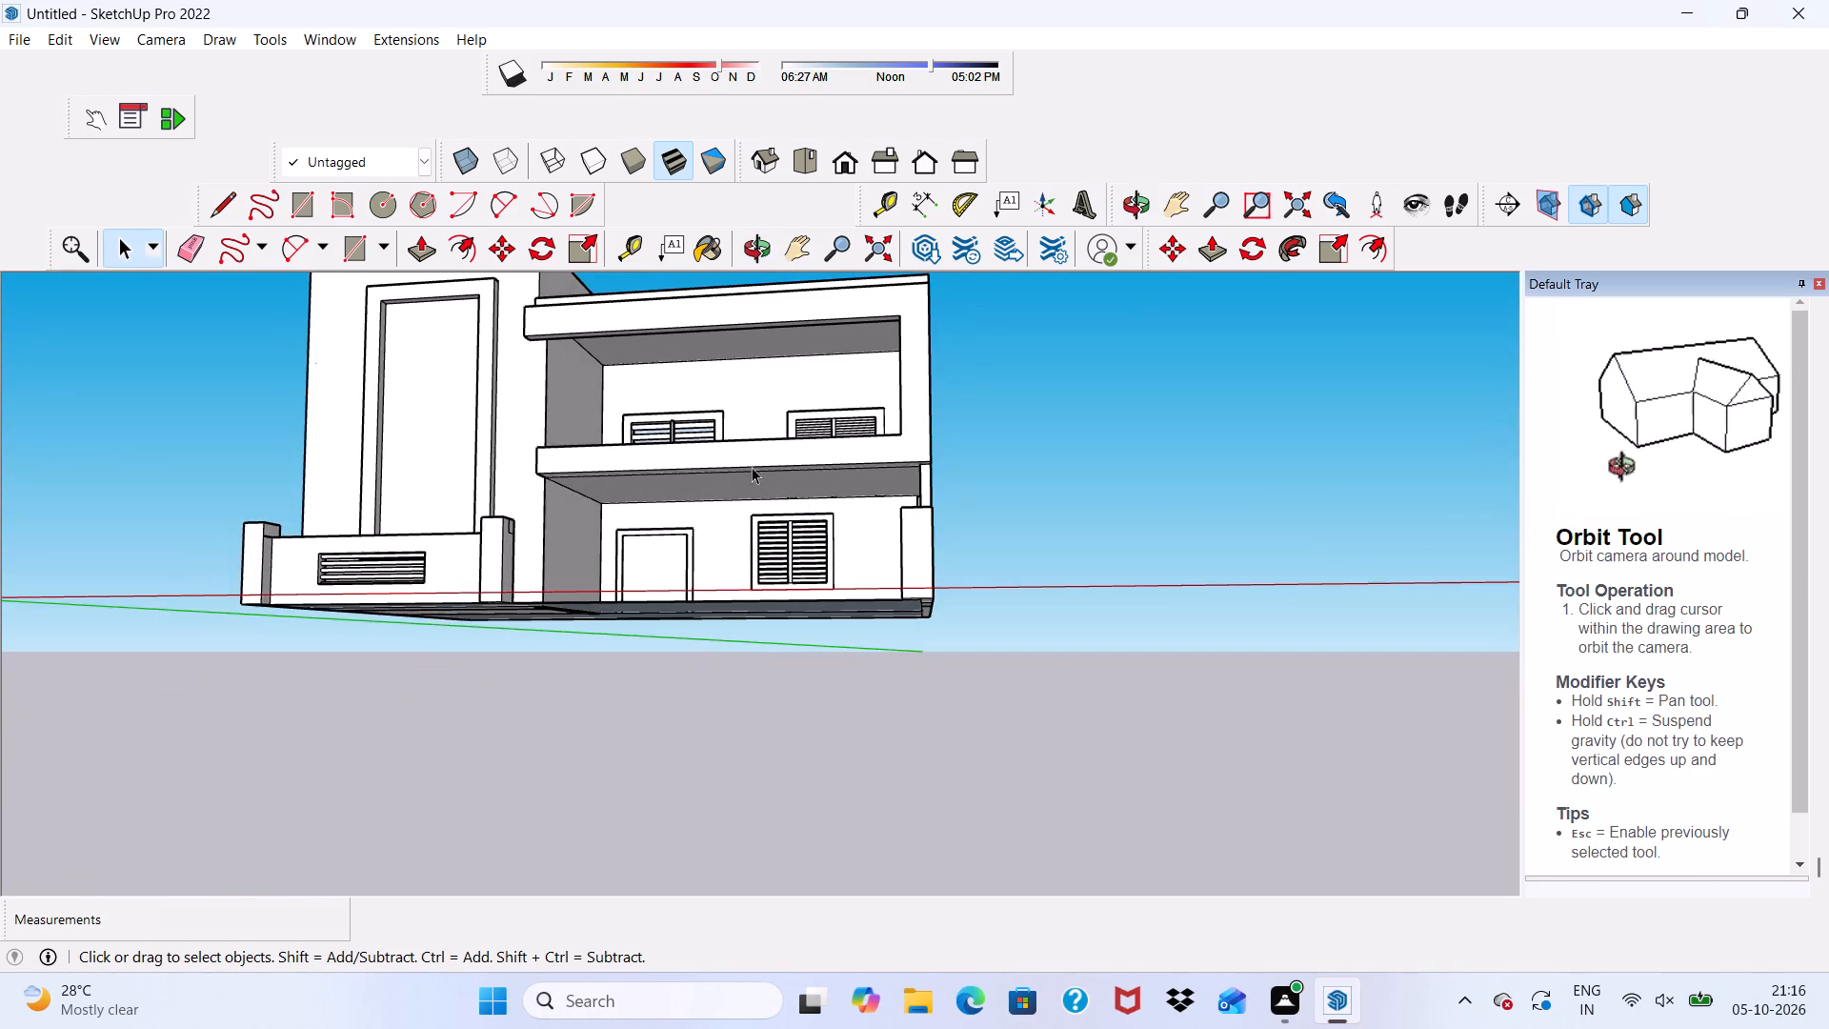
scroll(804, 496, "up", 5)
scroll(457, 511, "up", 4)
scroll(452, 512, "down", 3)
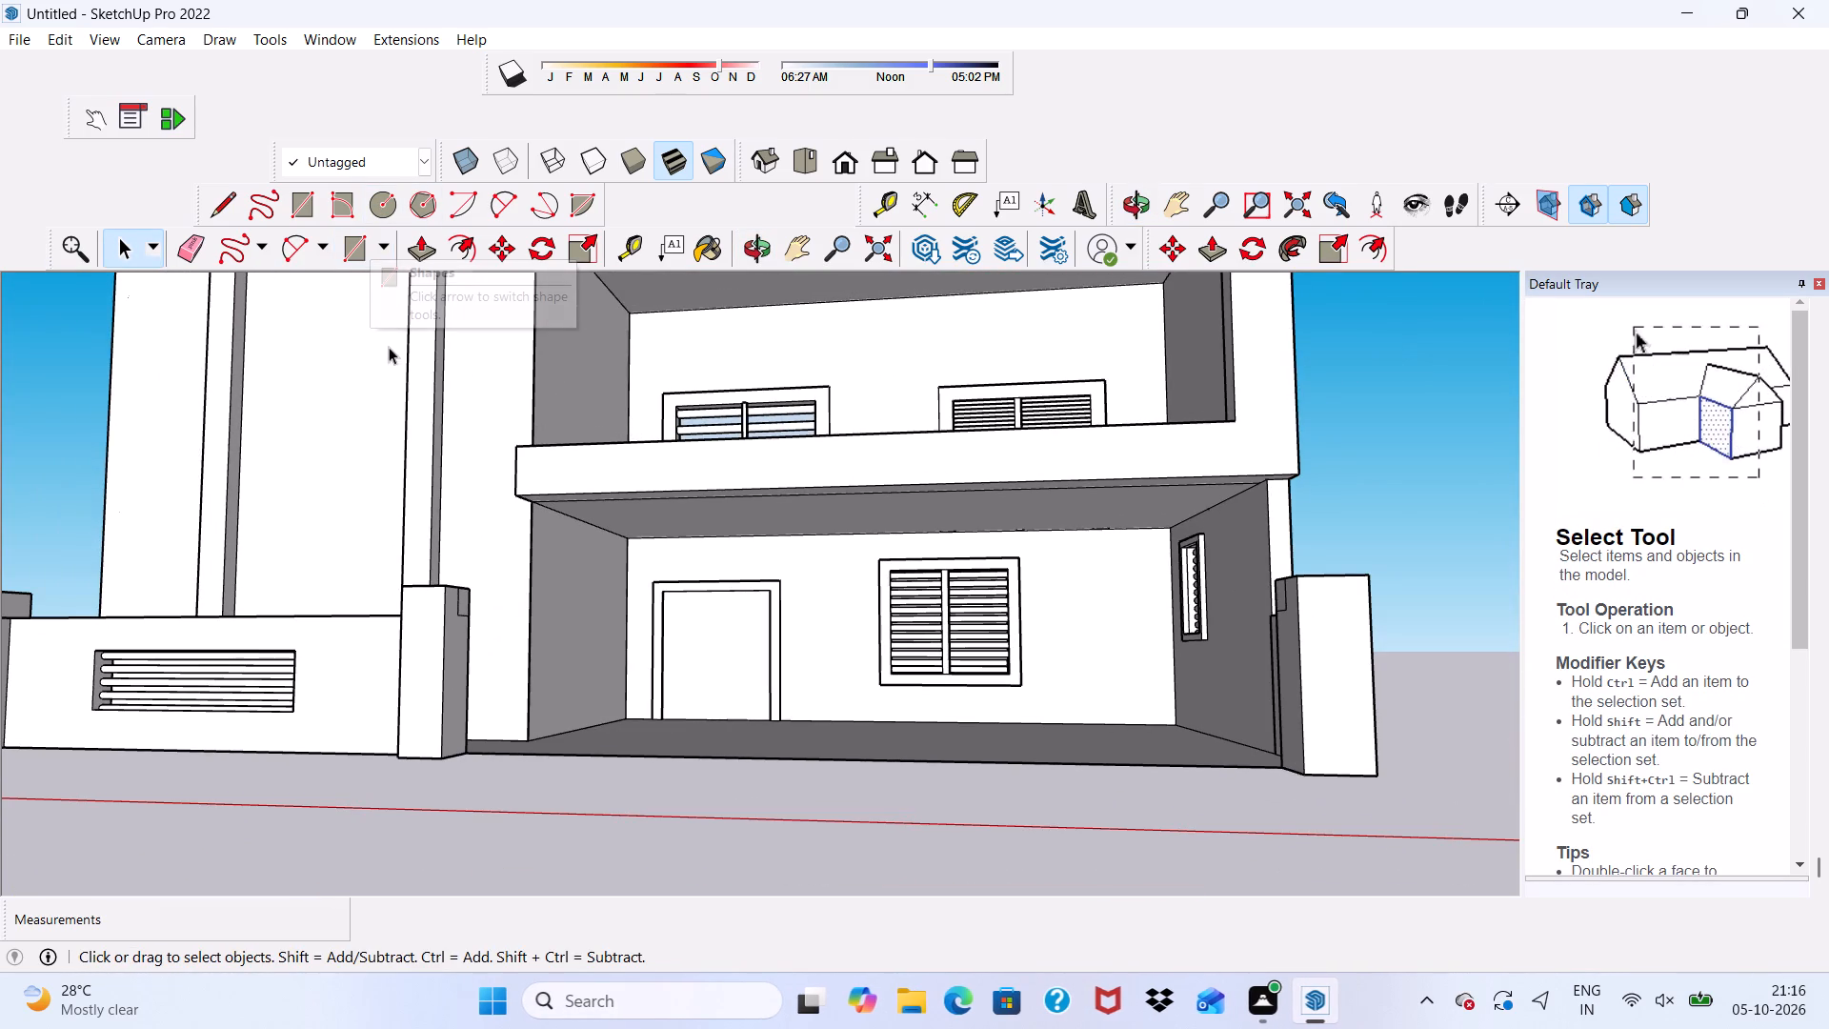
scroll(280, 248, "down", 1)
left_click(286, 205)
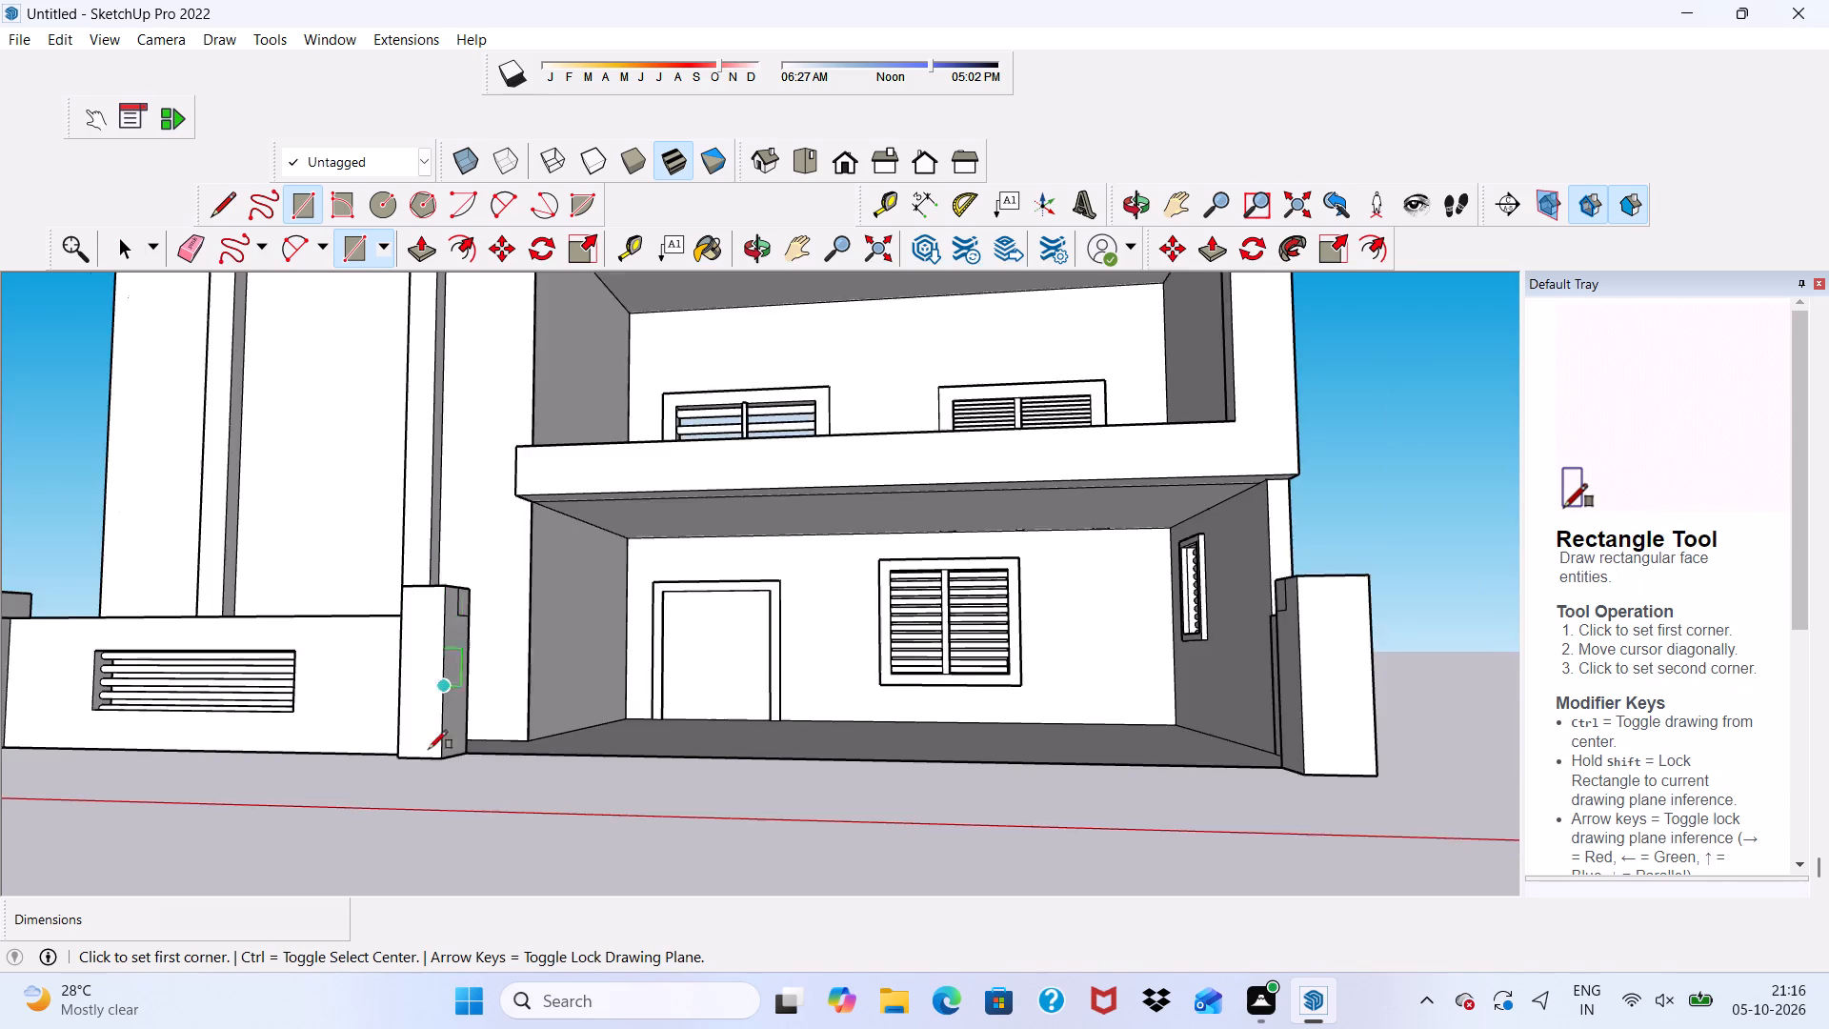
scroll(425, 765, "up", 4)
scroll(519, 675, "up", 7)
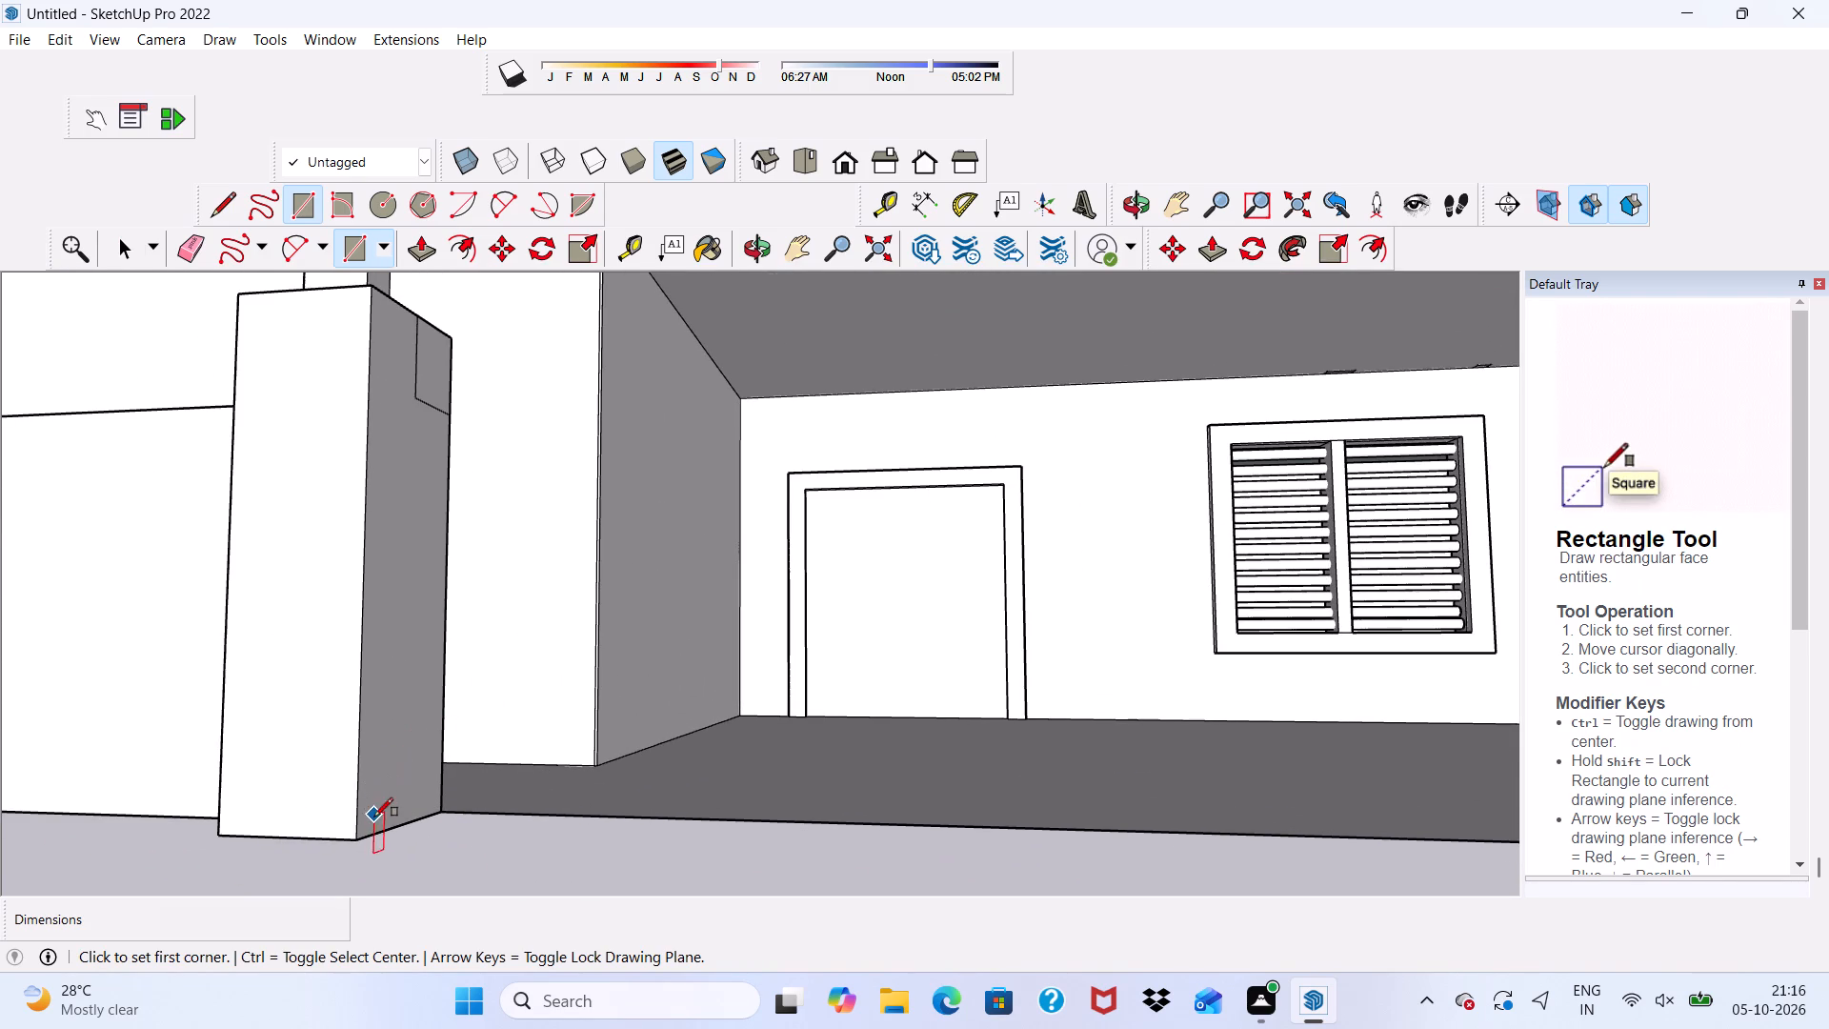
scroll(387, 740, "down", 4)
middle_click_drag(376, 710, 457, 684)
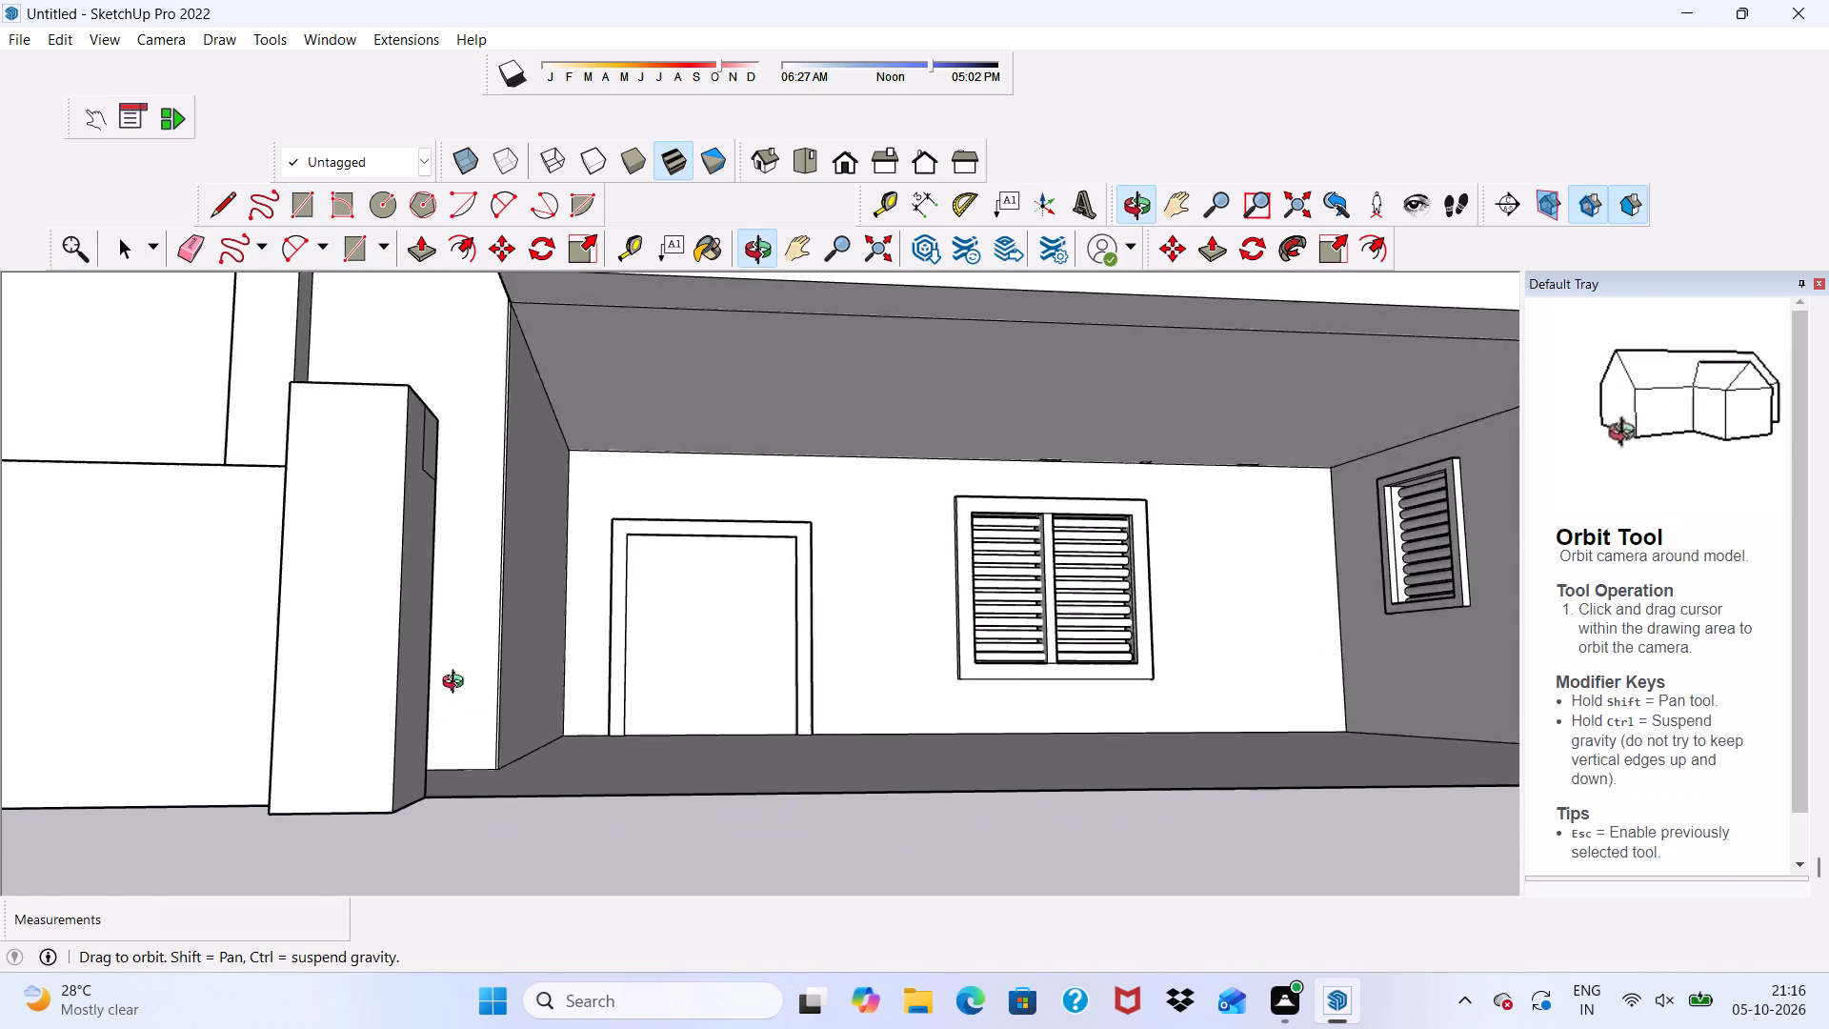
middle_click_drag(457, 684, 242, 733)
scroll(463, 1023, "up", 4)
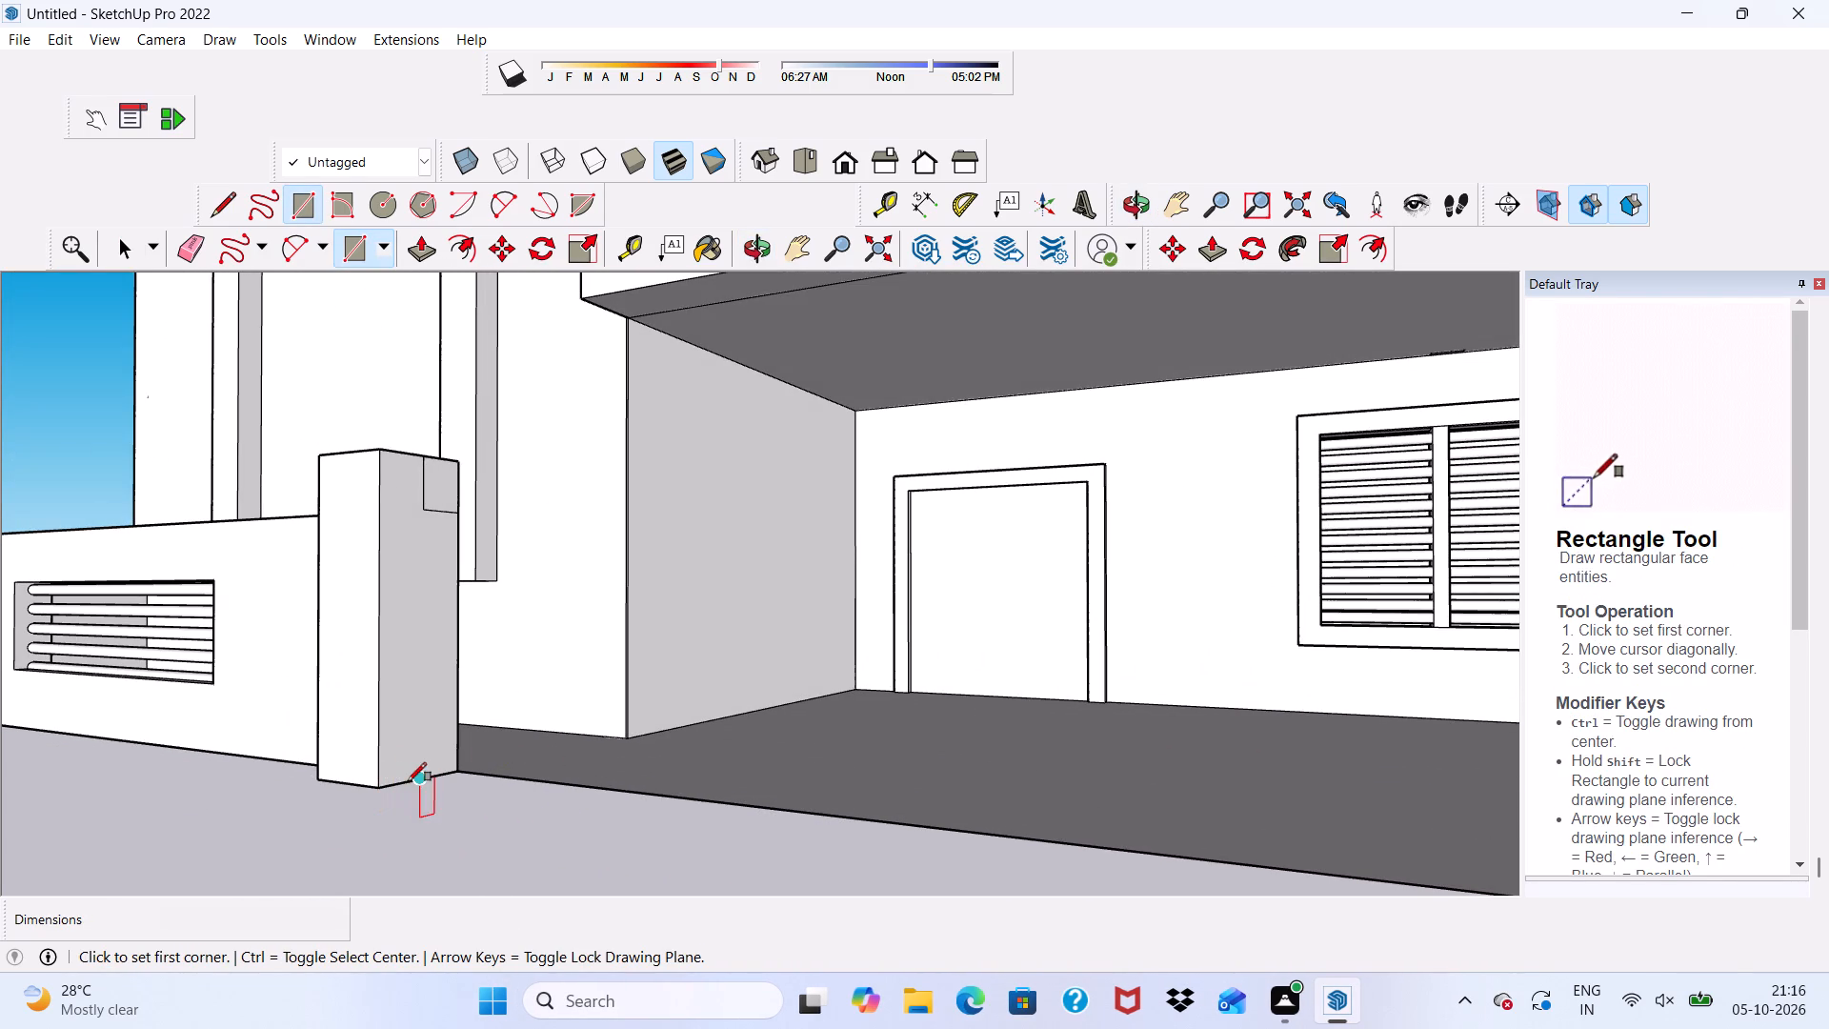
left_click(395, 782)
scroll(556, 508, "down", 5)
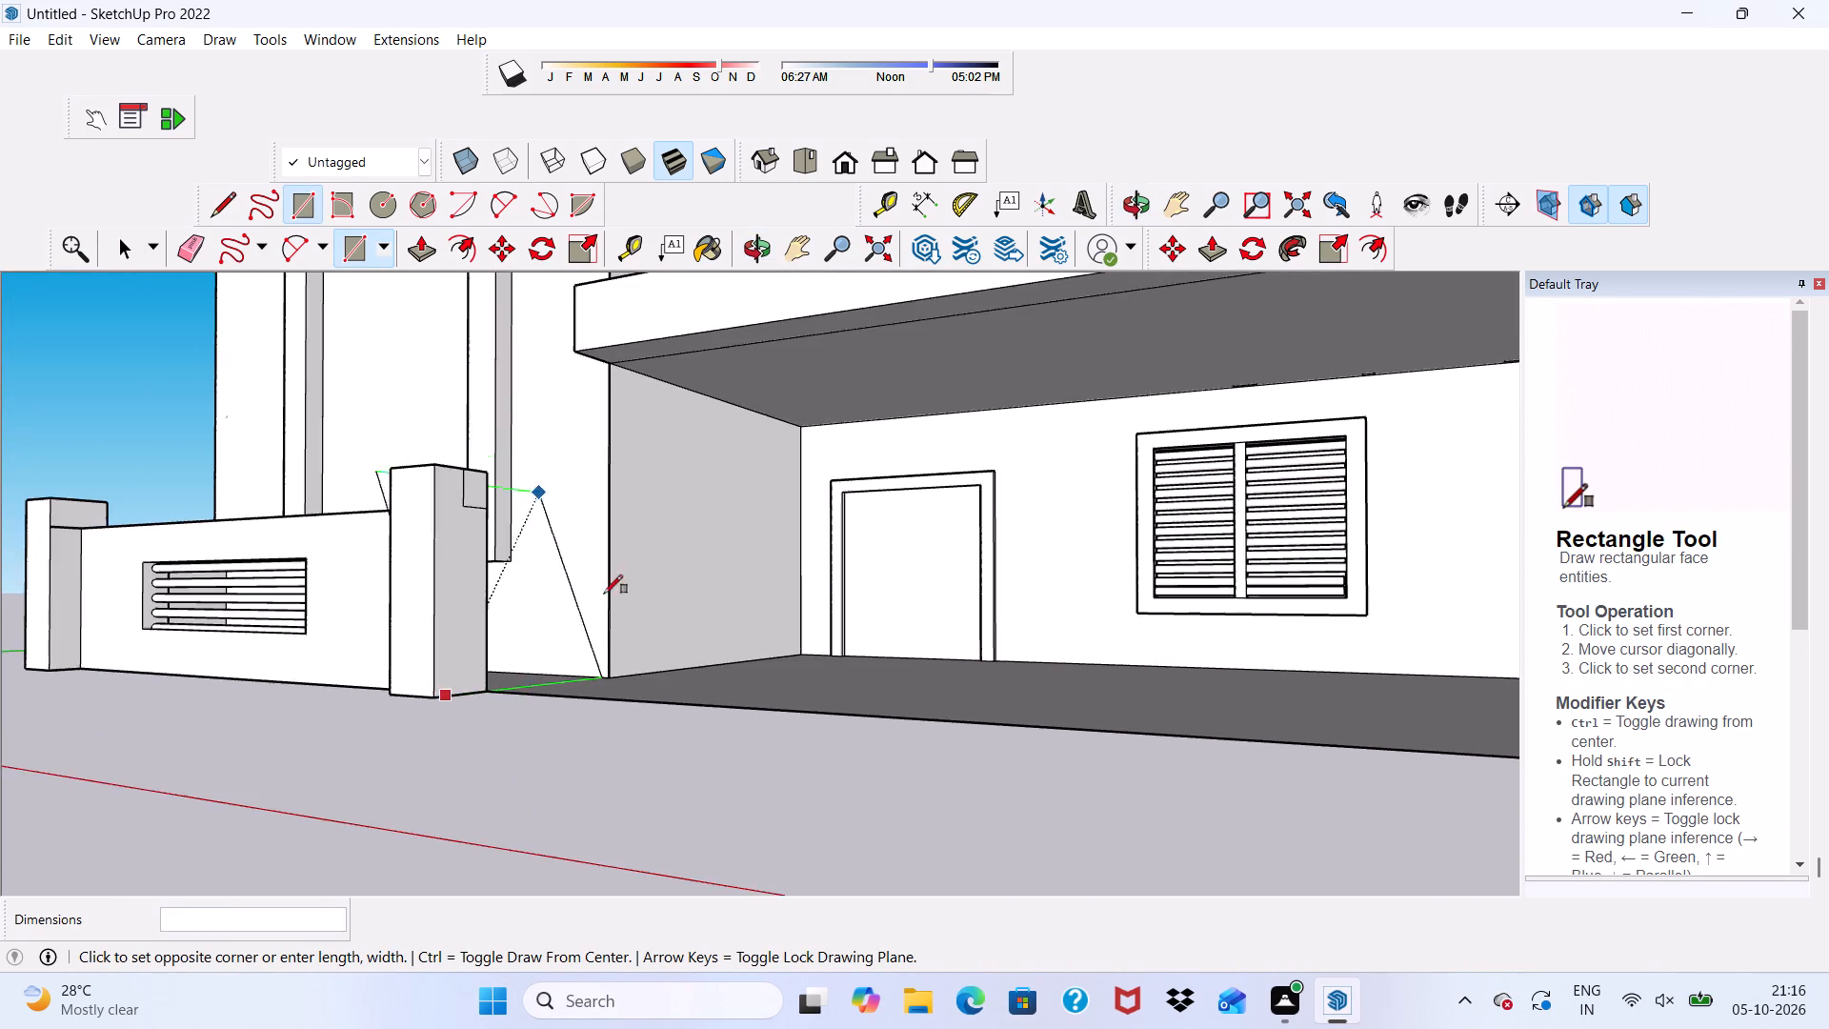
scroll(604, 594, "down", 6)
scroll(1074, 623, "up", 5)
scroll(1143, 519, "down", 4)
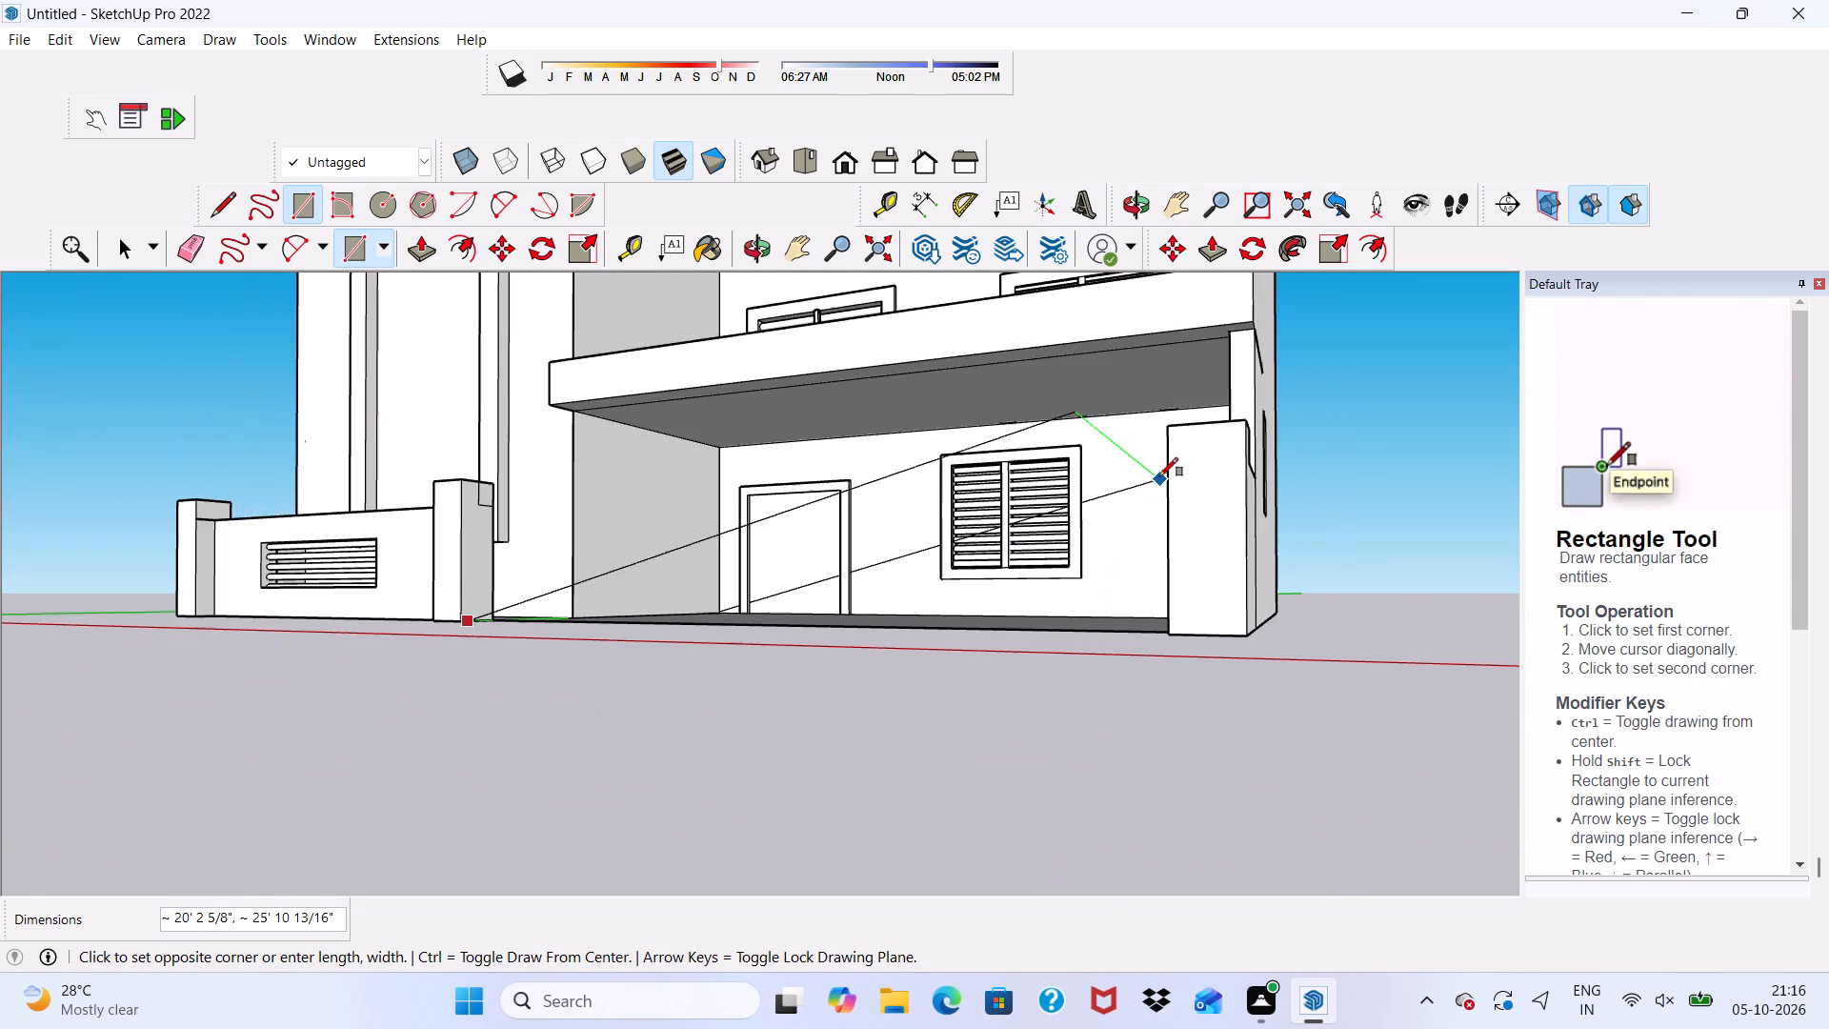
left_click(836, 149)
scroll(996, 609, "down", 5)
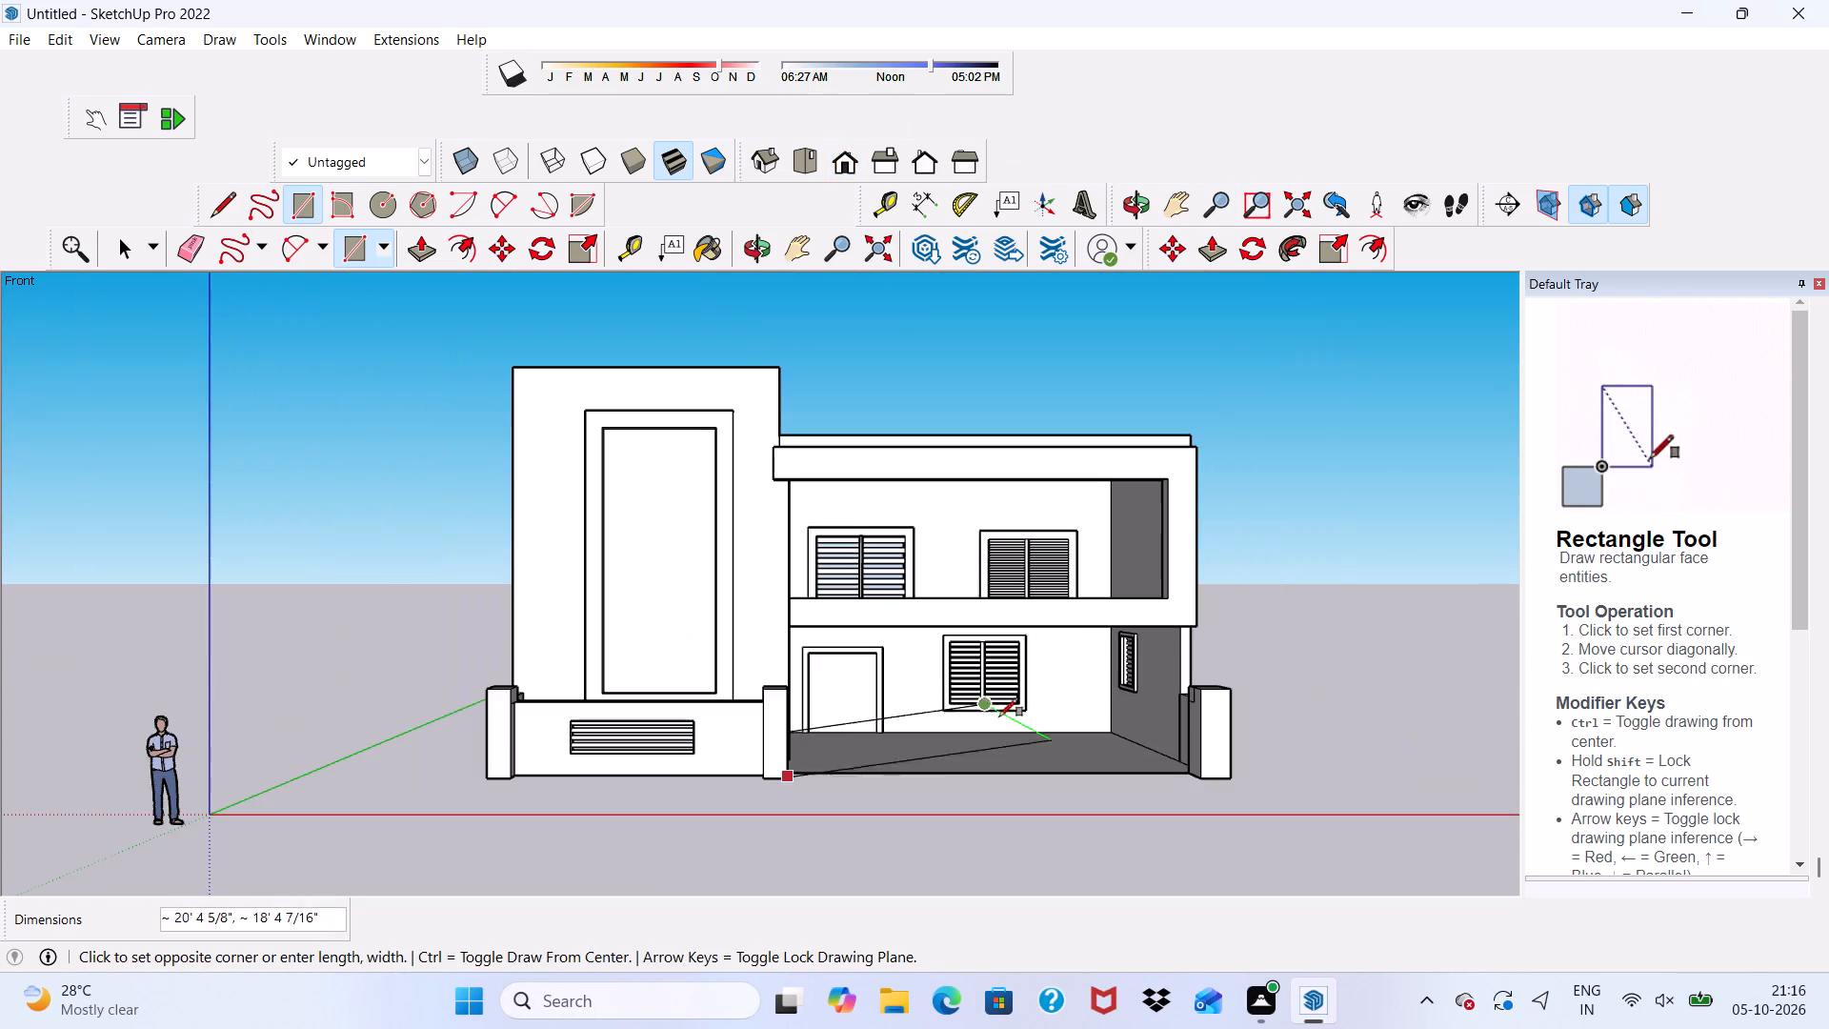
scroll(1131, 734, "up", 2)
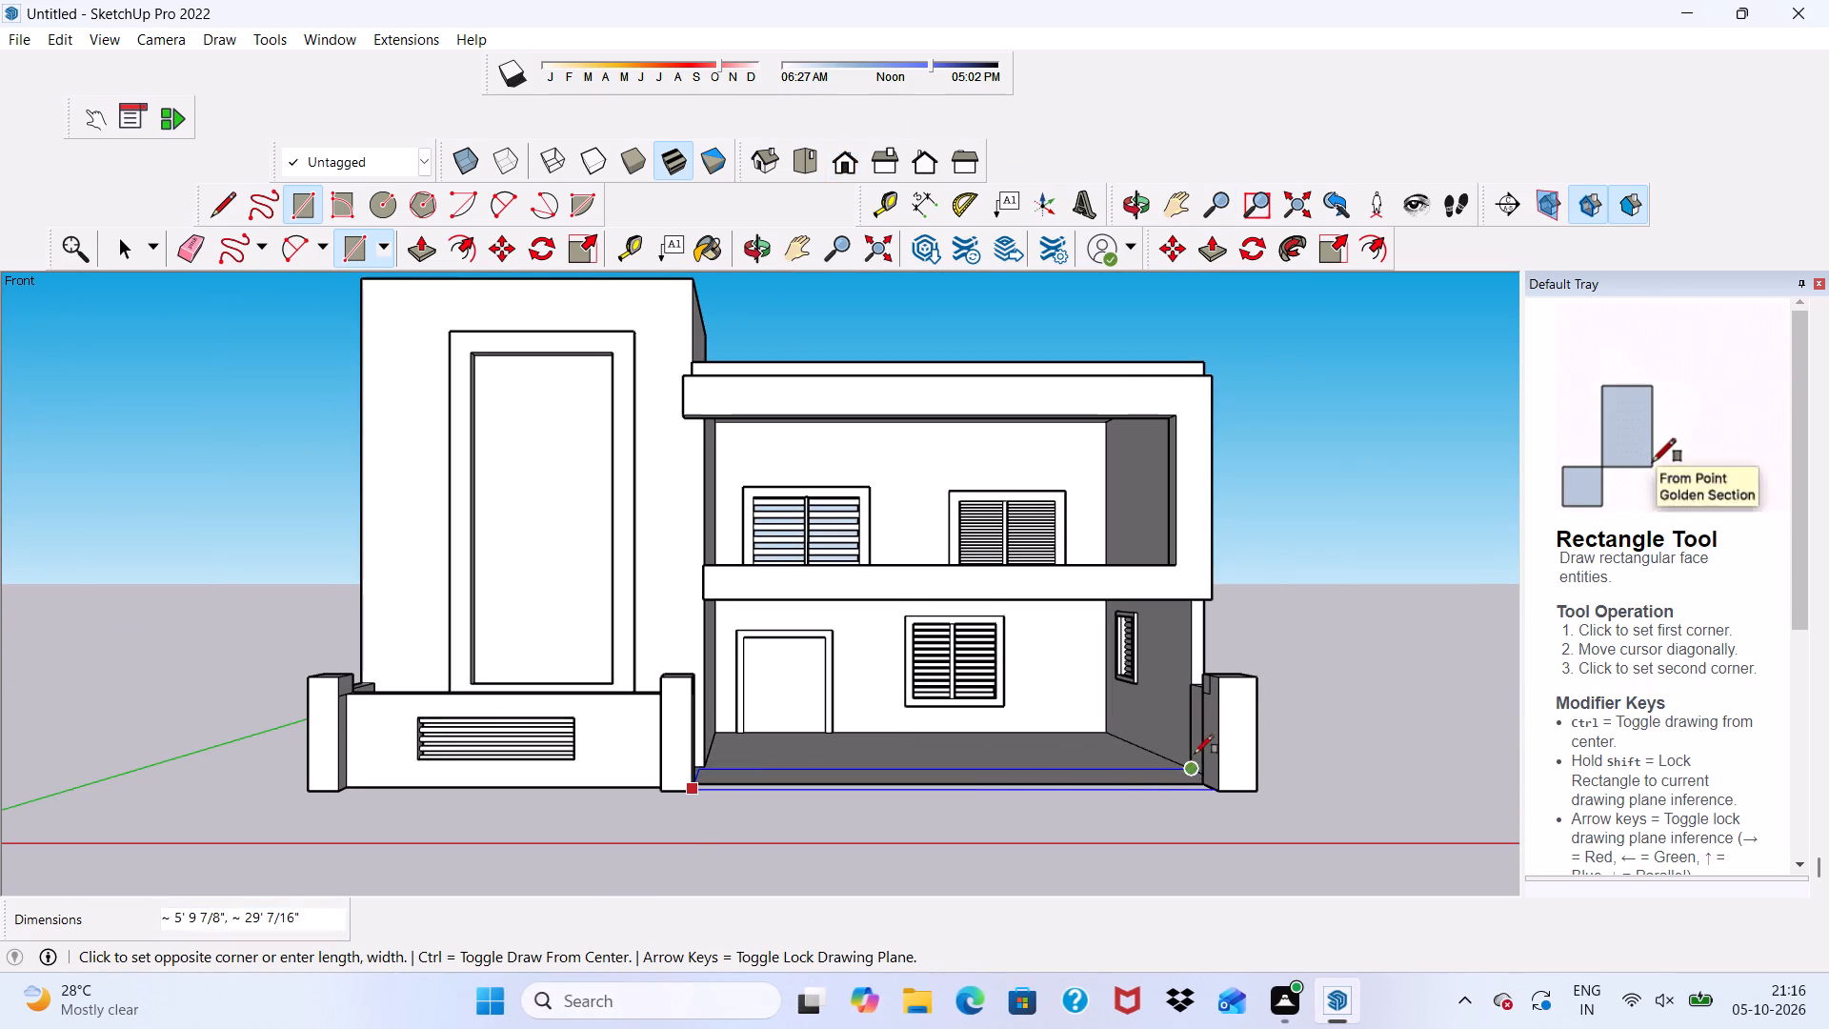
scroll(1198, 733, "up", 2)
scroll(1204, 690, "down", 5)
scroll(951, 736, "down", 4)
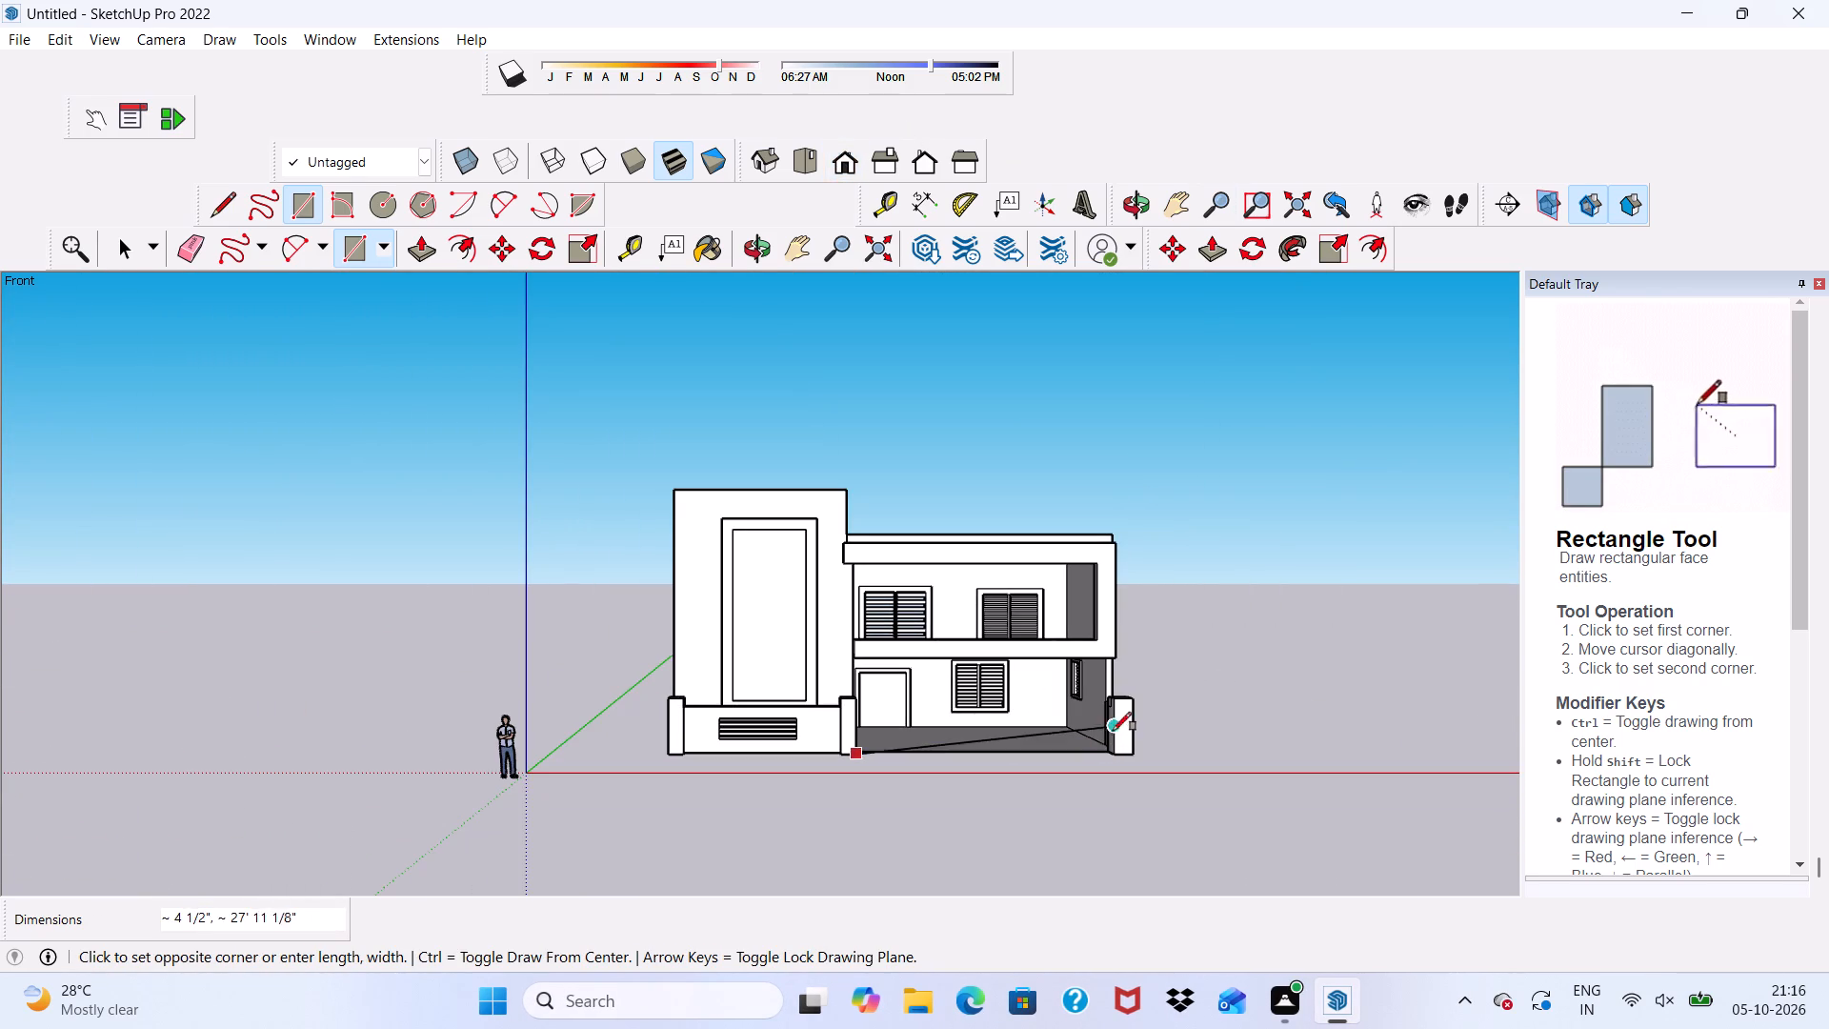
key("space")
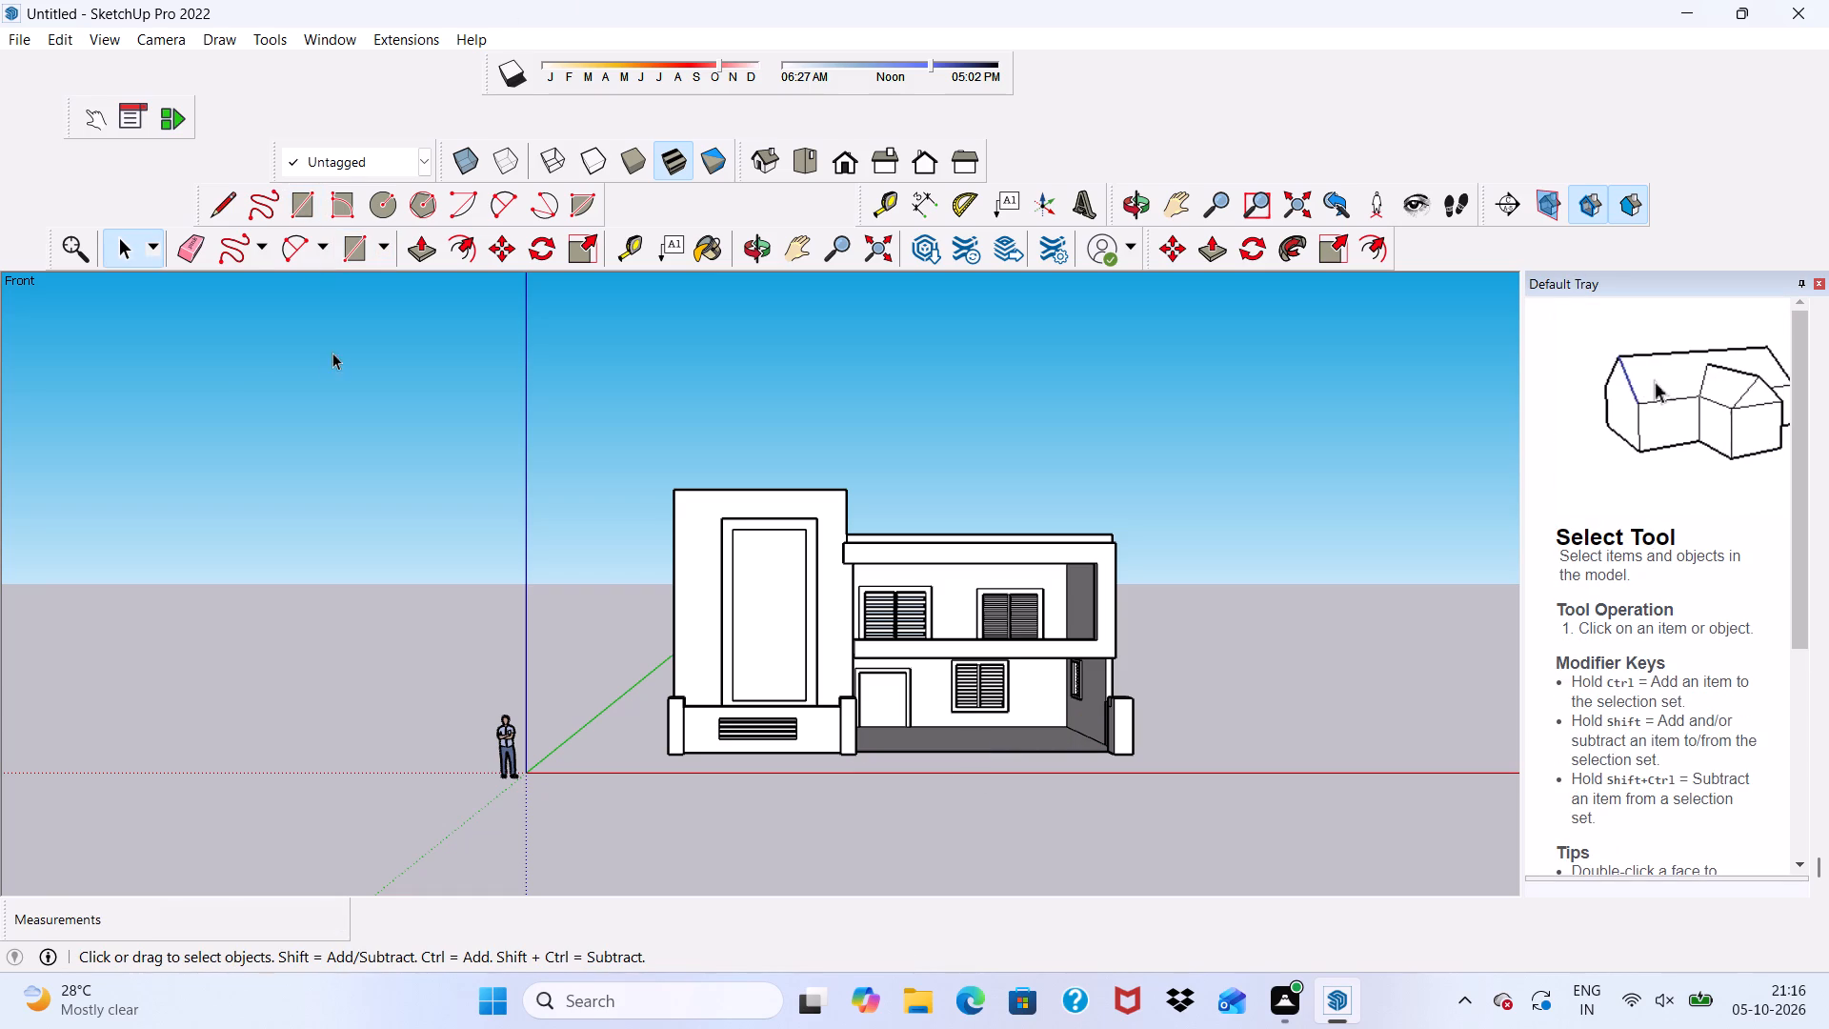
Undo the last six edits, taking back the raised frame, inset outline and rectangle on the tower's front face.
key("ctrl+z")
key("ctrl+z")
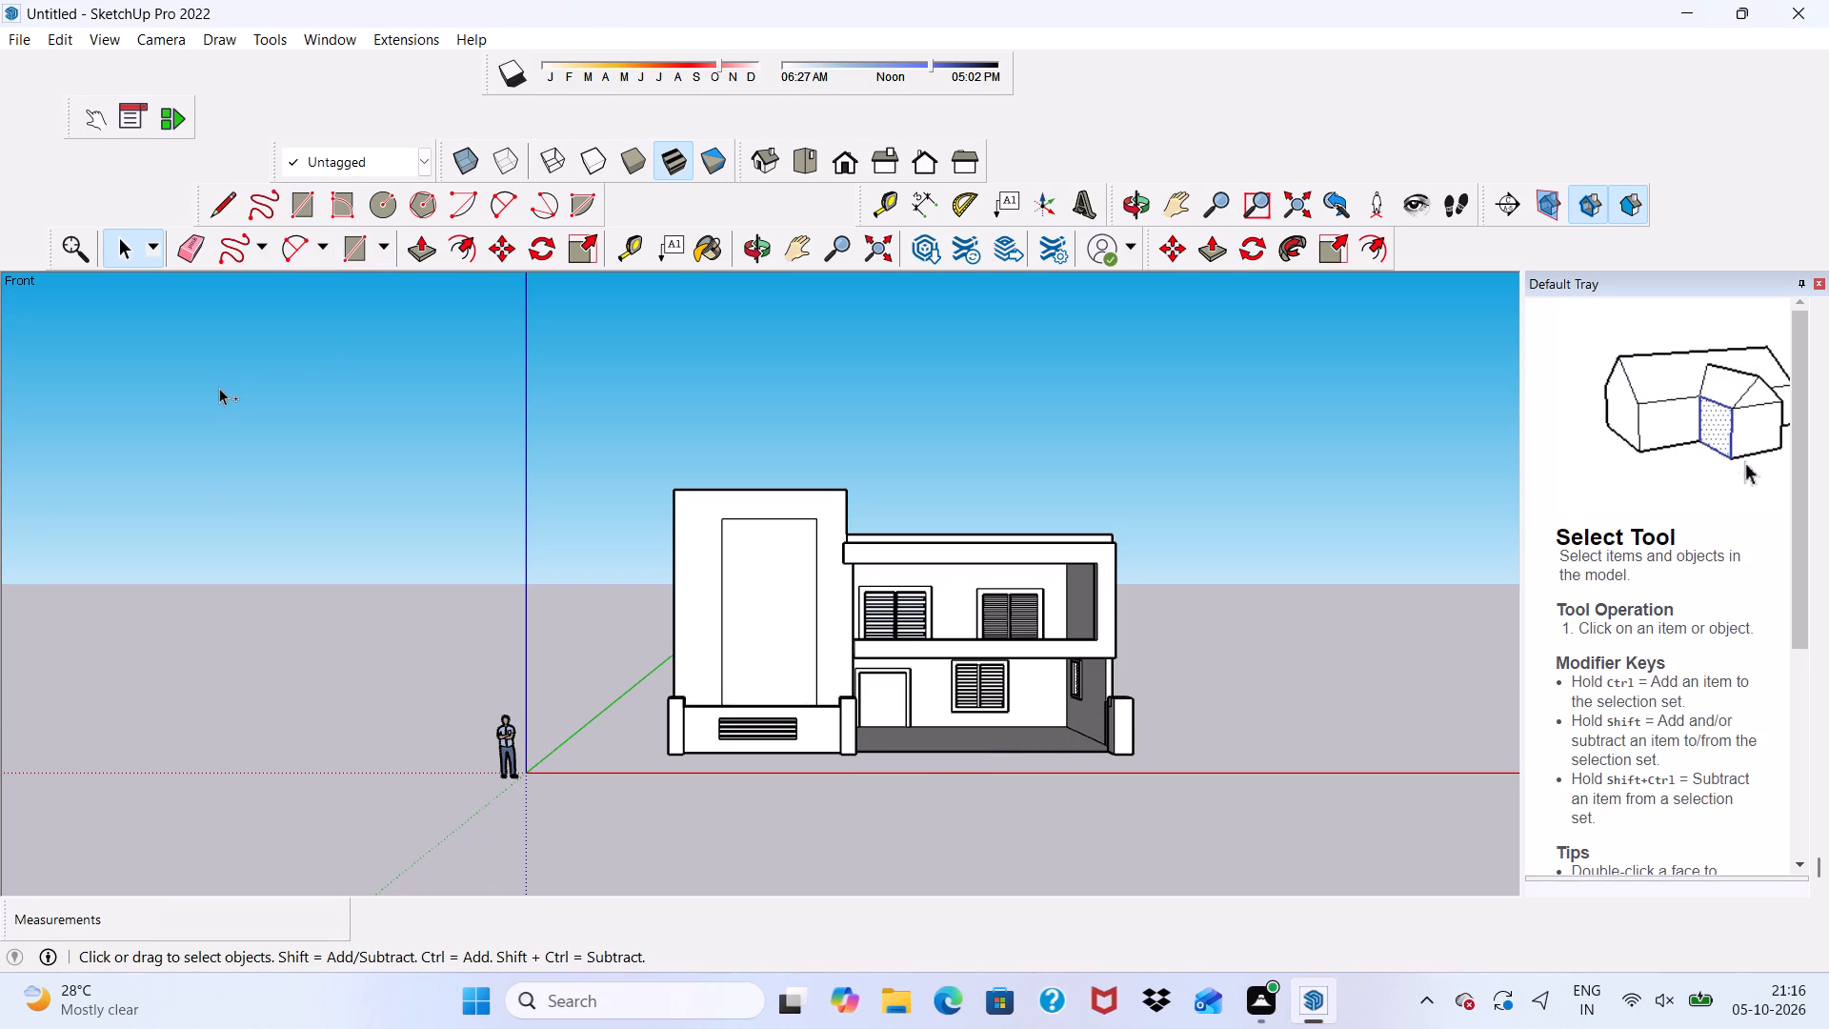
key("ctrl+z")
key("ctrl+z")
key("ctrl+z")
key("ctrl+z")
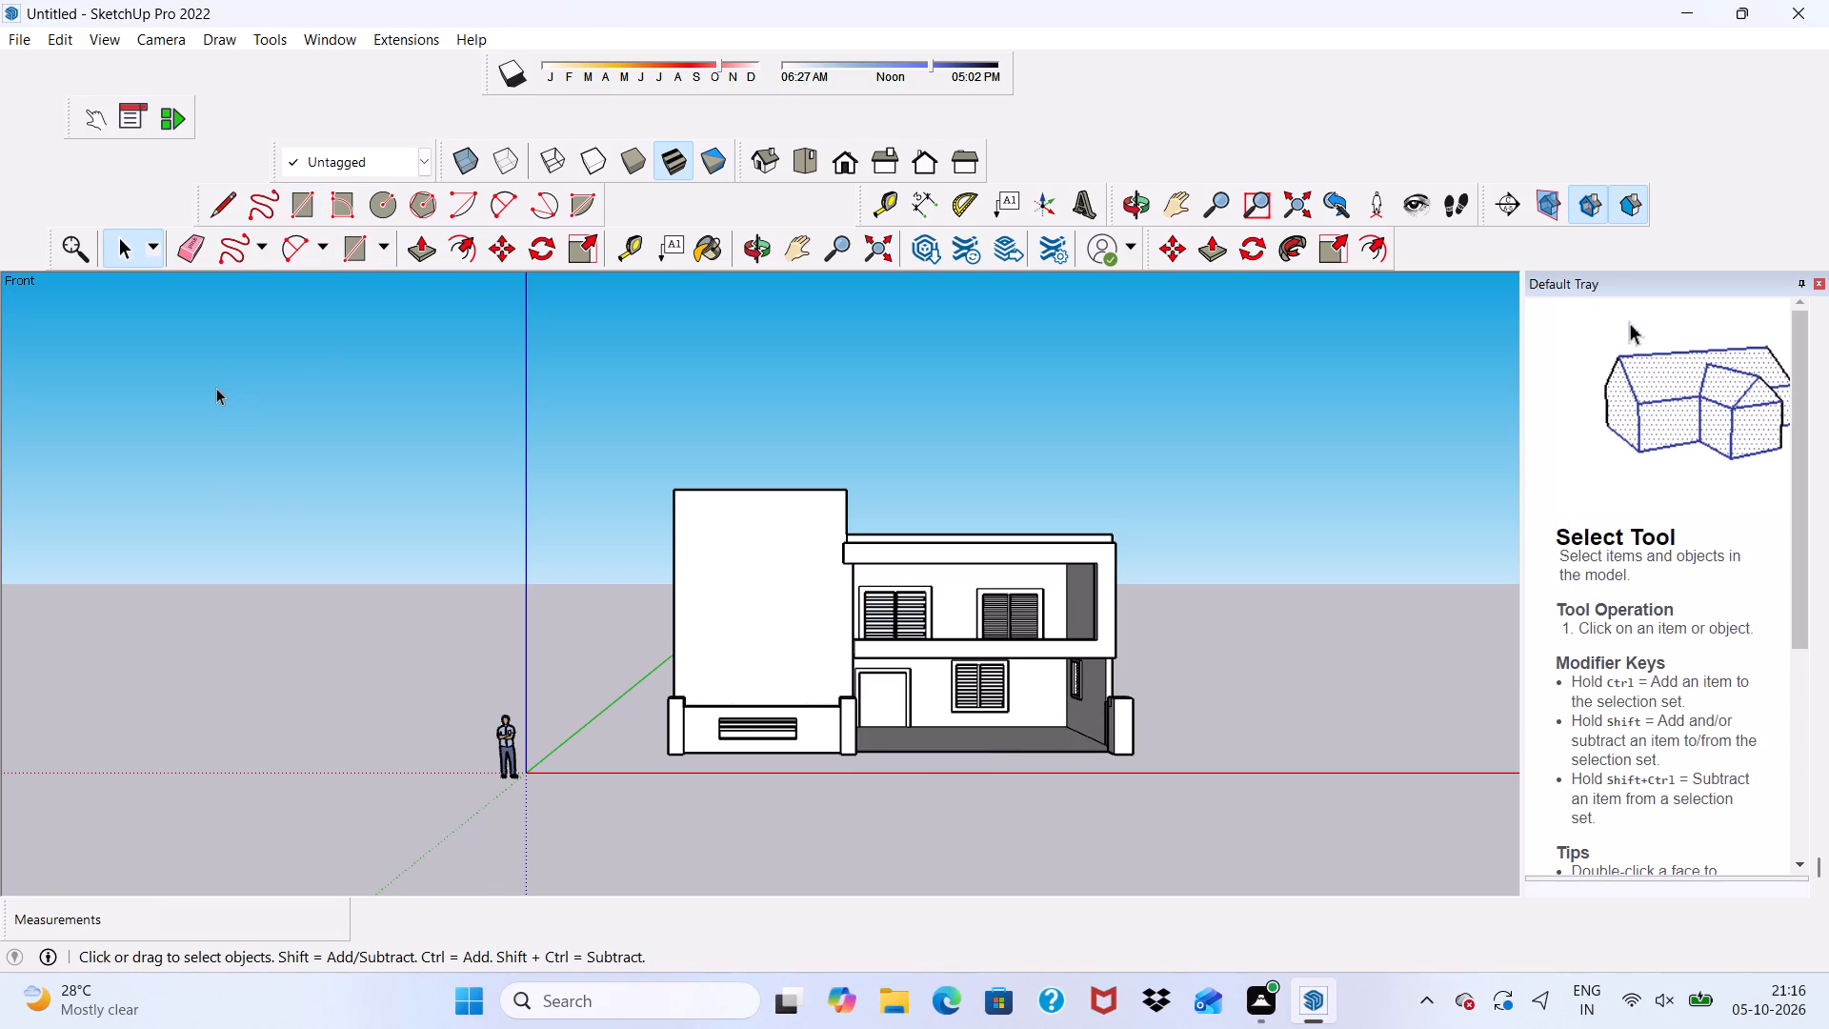
Undo the last eight edits, taking back the boundary wall's slatted opening and the gap cut in the adjoining wall section.
key("ctrl+z")
key("ctrl+z")
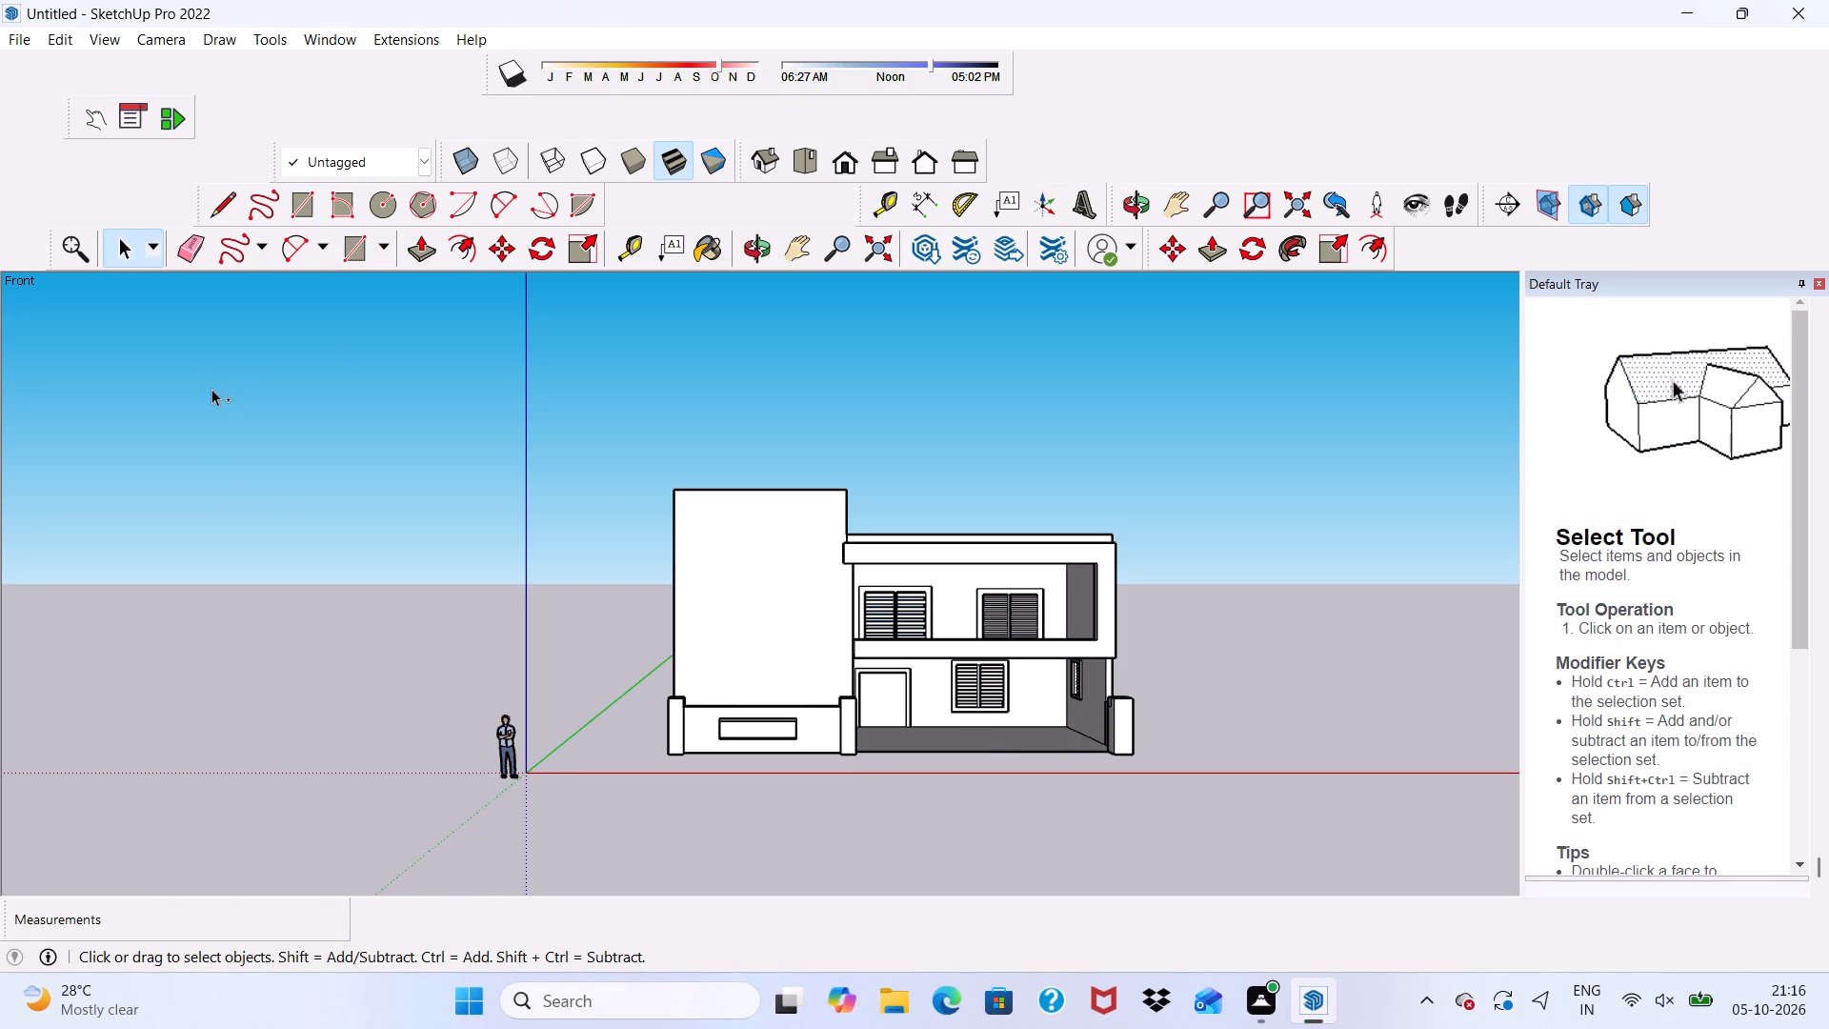
key("ctrl+z")
key("ctrl+z")
key("ctrl+z")
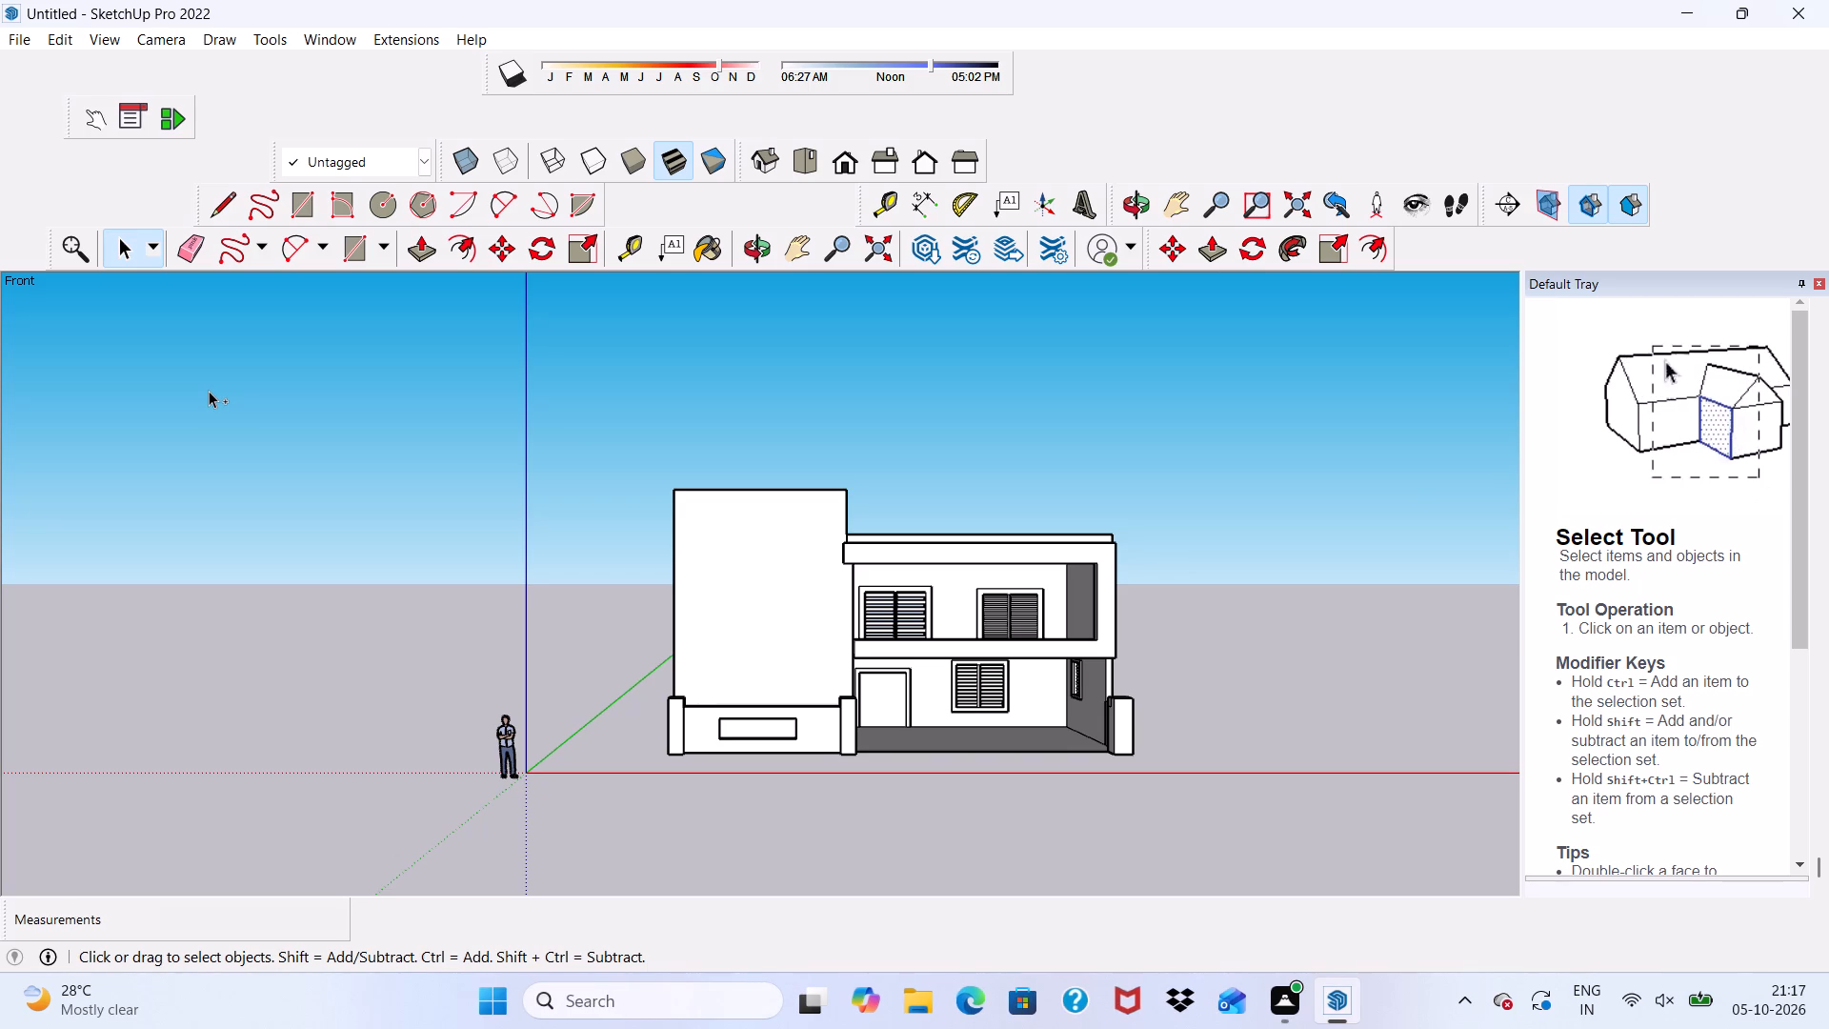
key("ctrl+z")
key("ctrl+z")
key("ctrl+z")
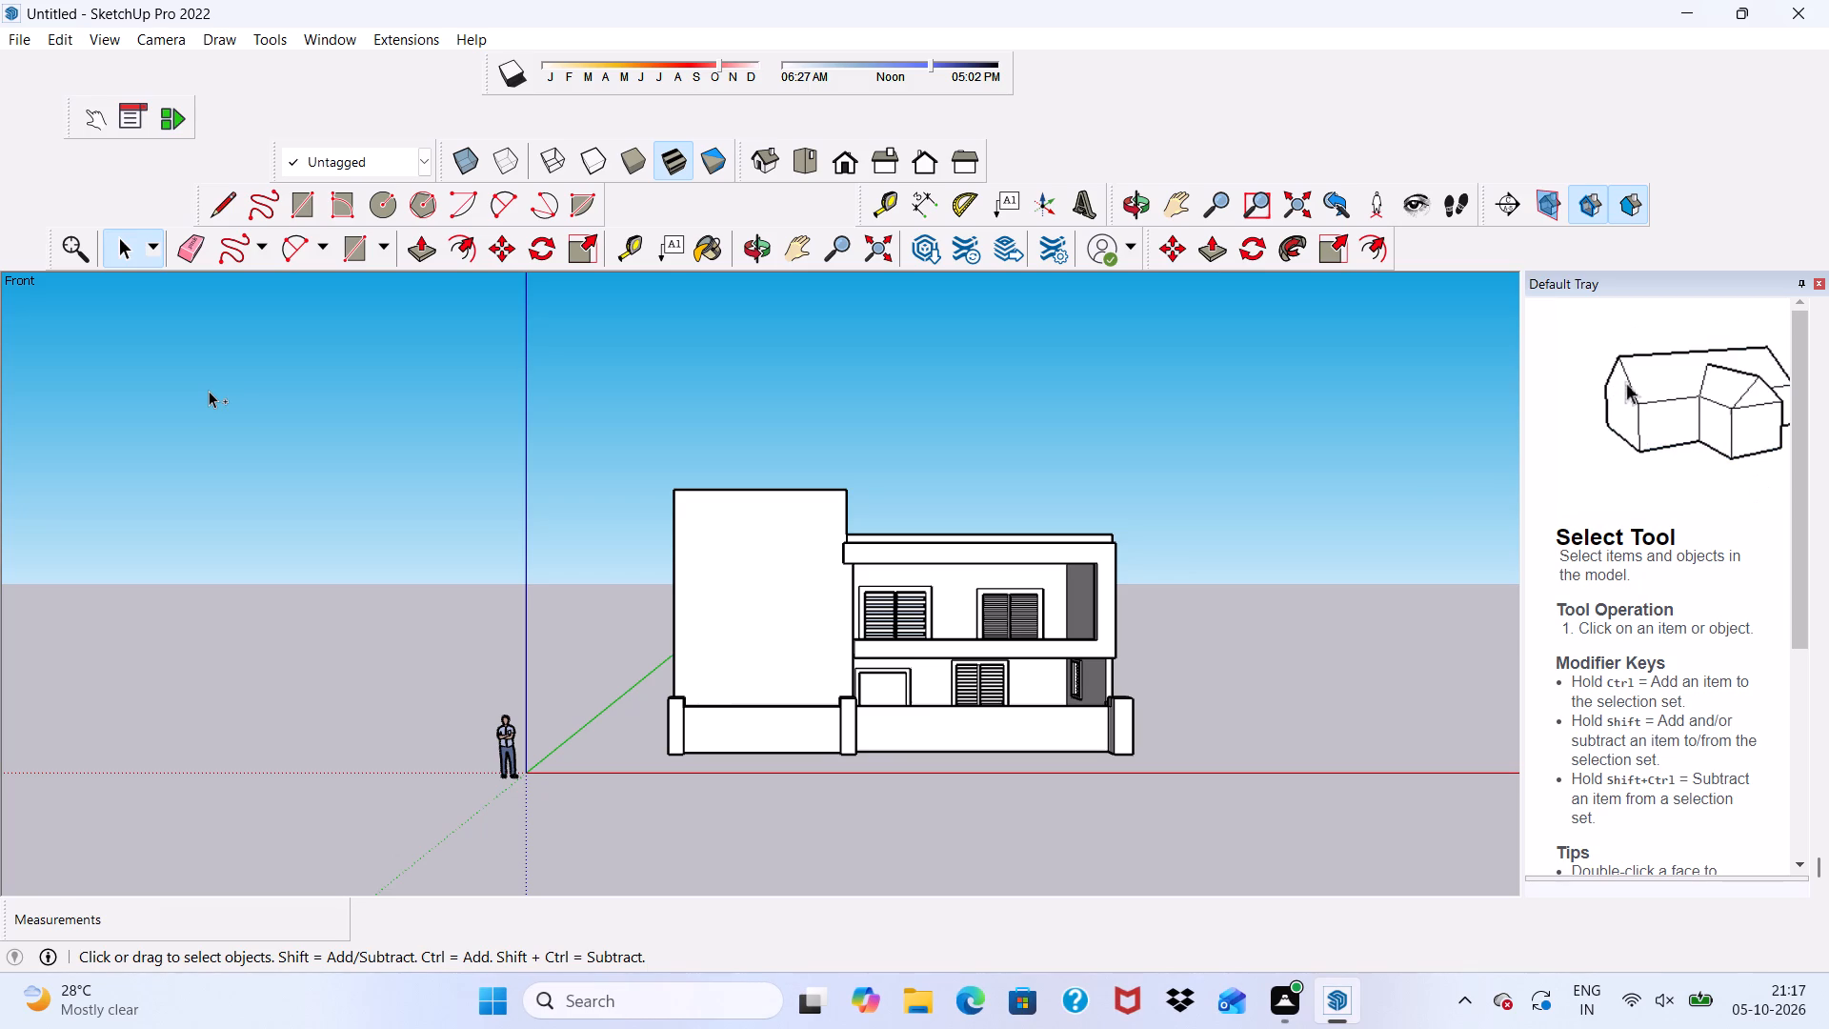
Draw a rectangle about 12' 2" by 2' 6" on the front boundary wall panel before the tower, between its two posts.
scroll(1250, 1028, "up", 1)
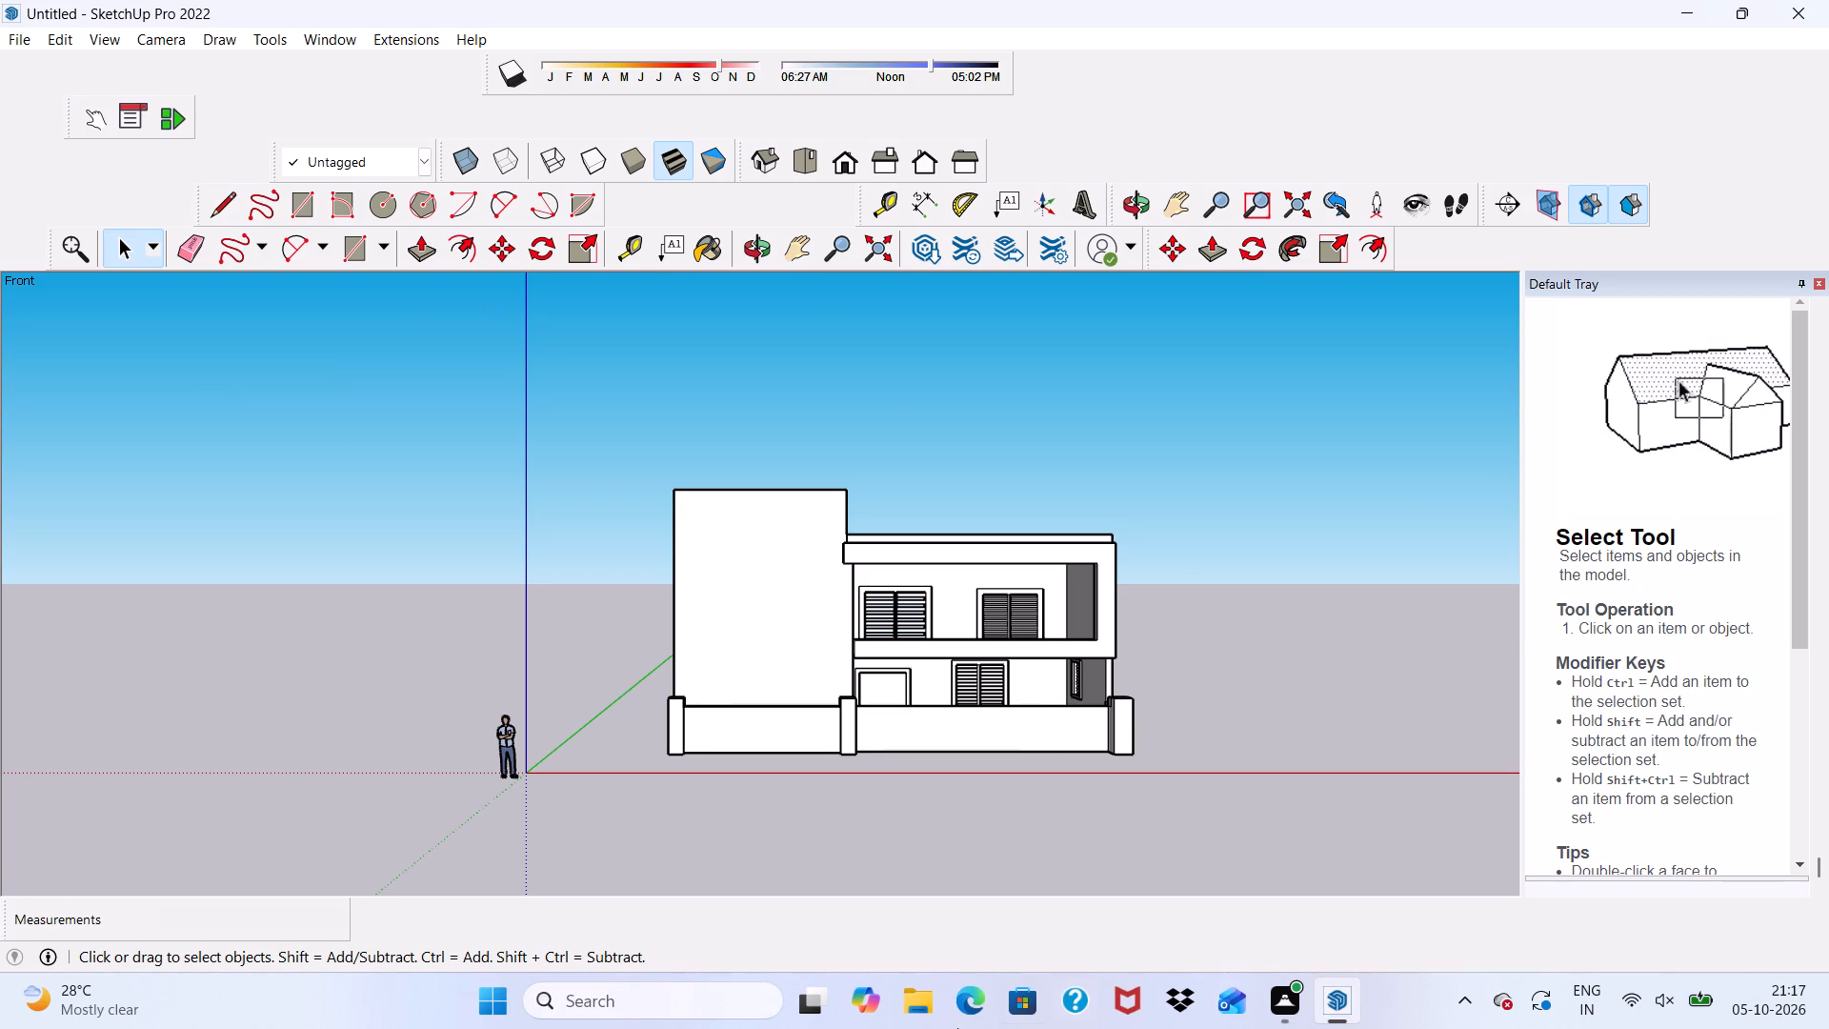
scroll(739, 747, "up", 8)
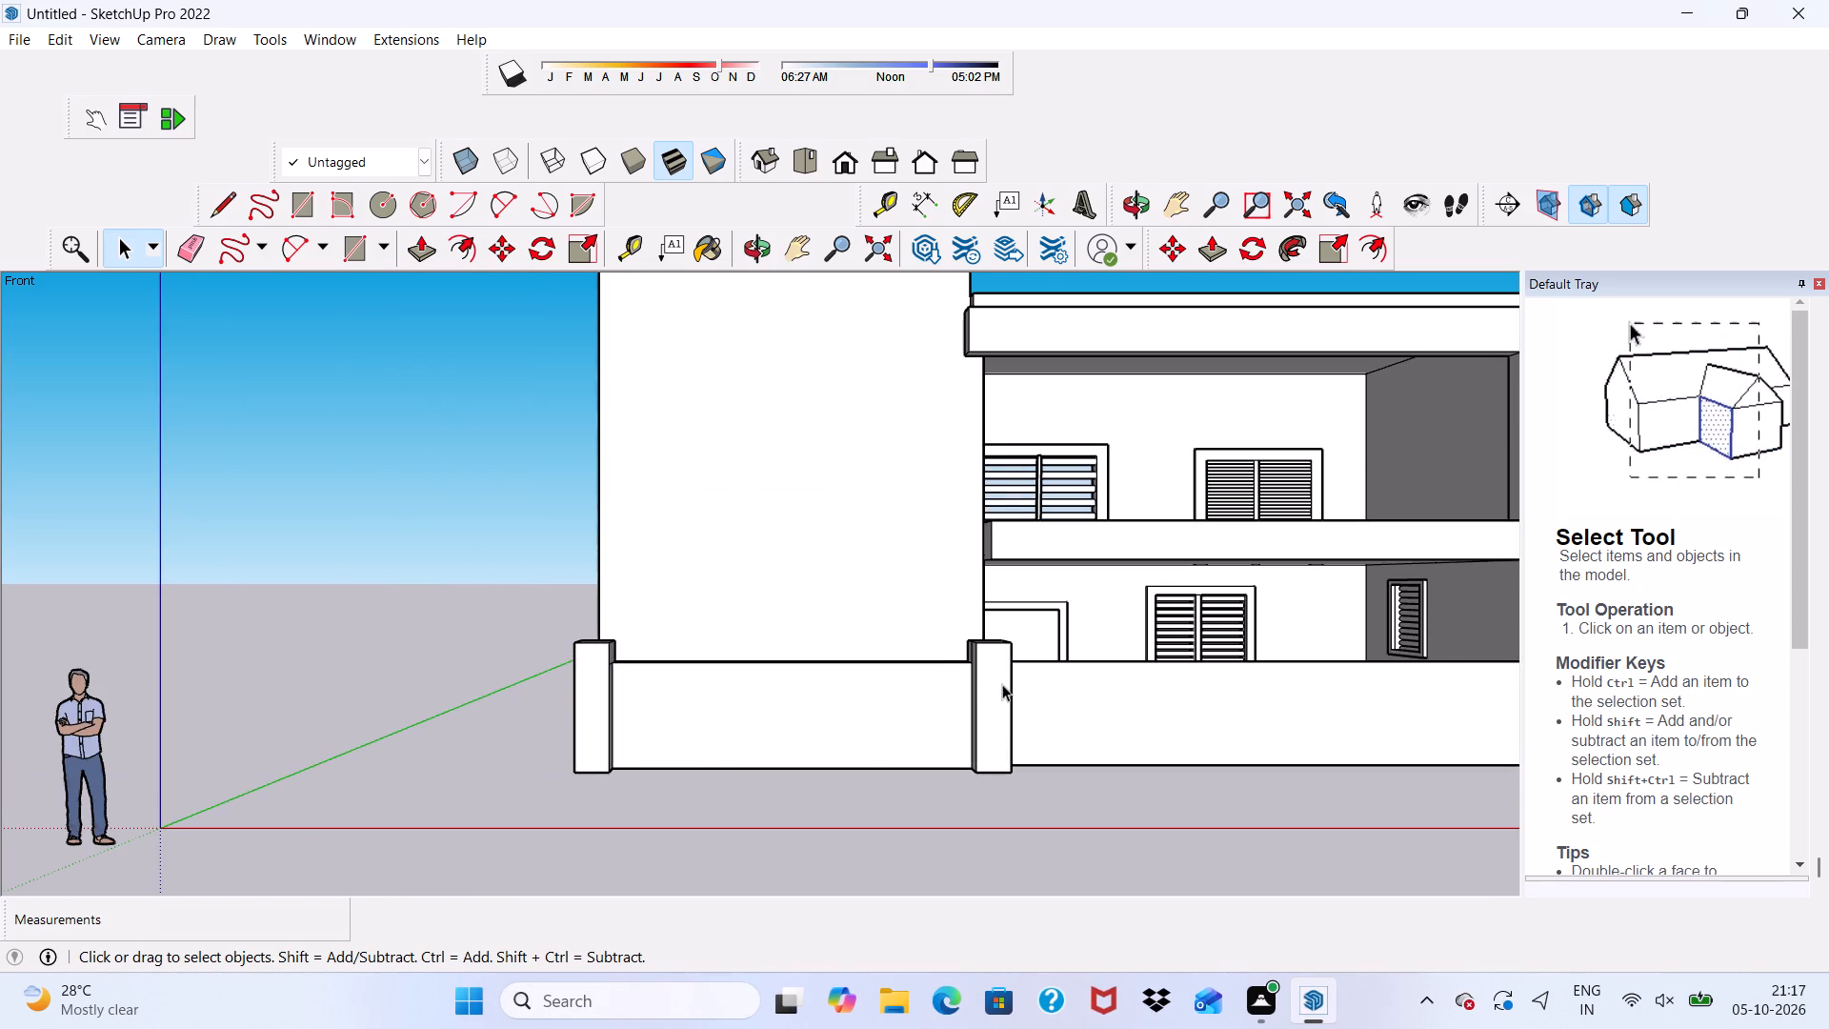
scroll(1004, 686, "up", 4)
middle_click_drag(923, 696, 922, 699)
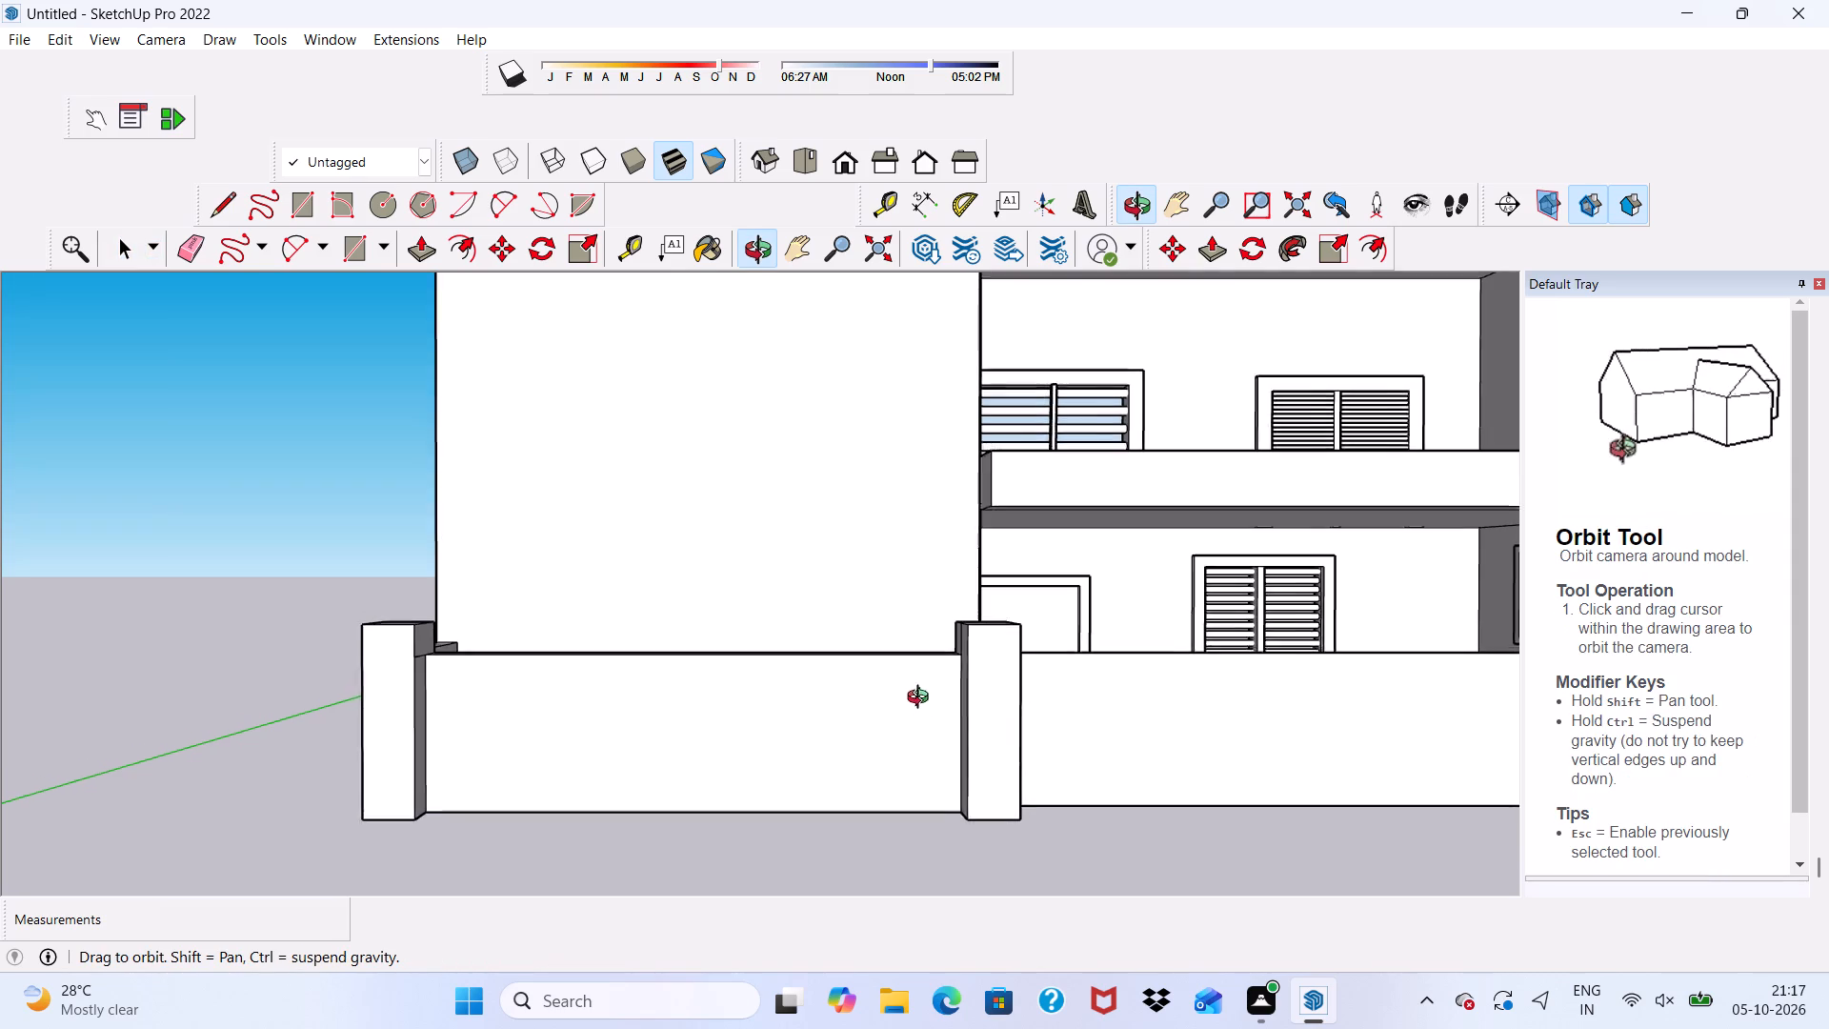
middle_click_drag(922, 699, 891, 694)
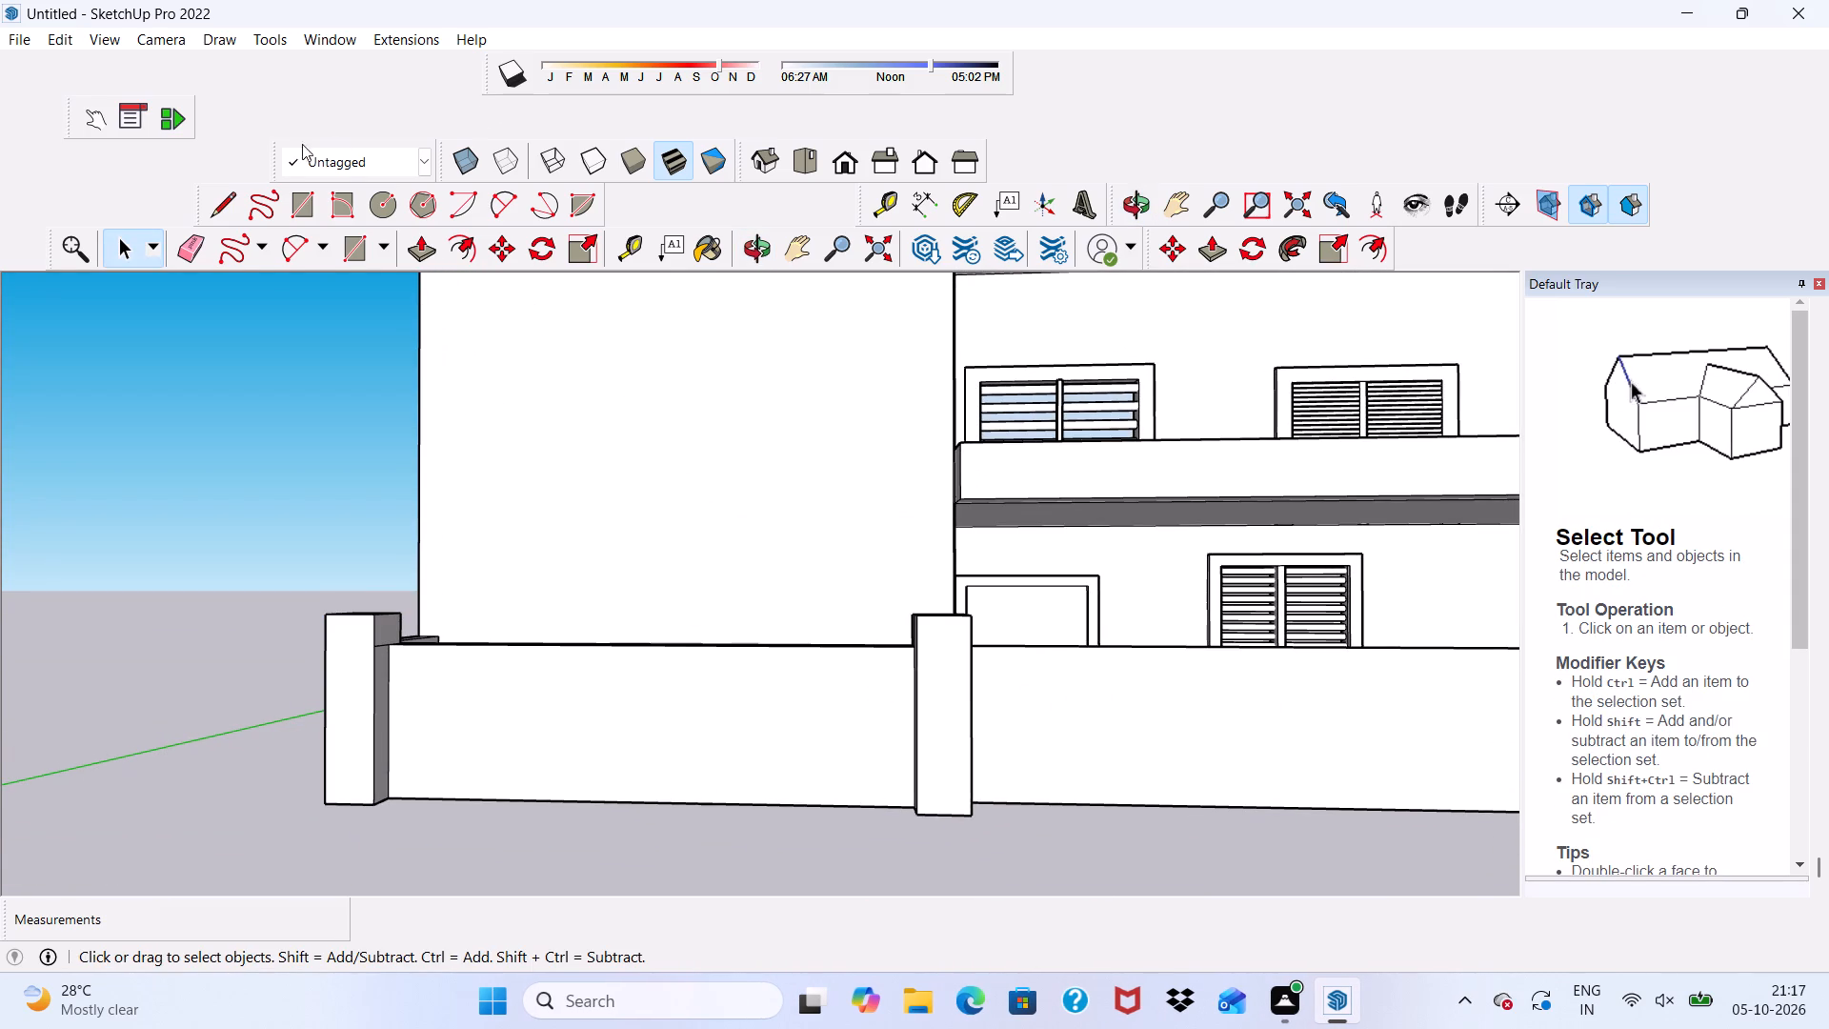
left_click(304, 201)
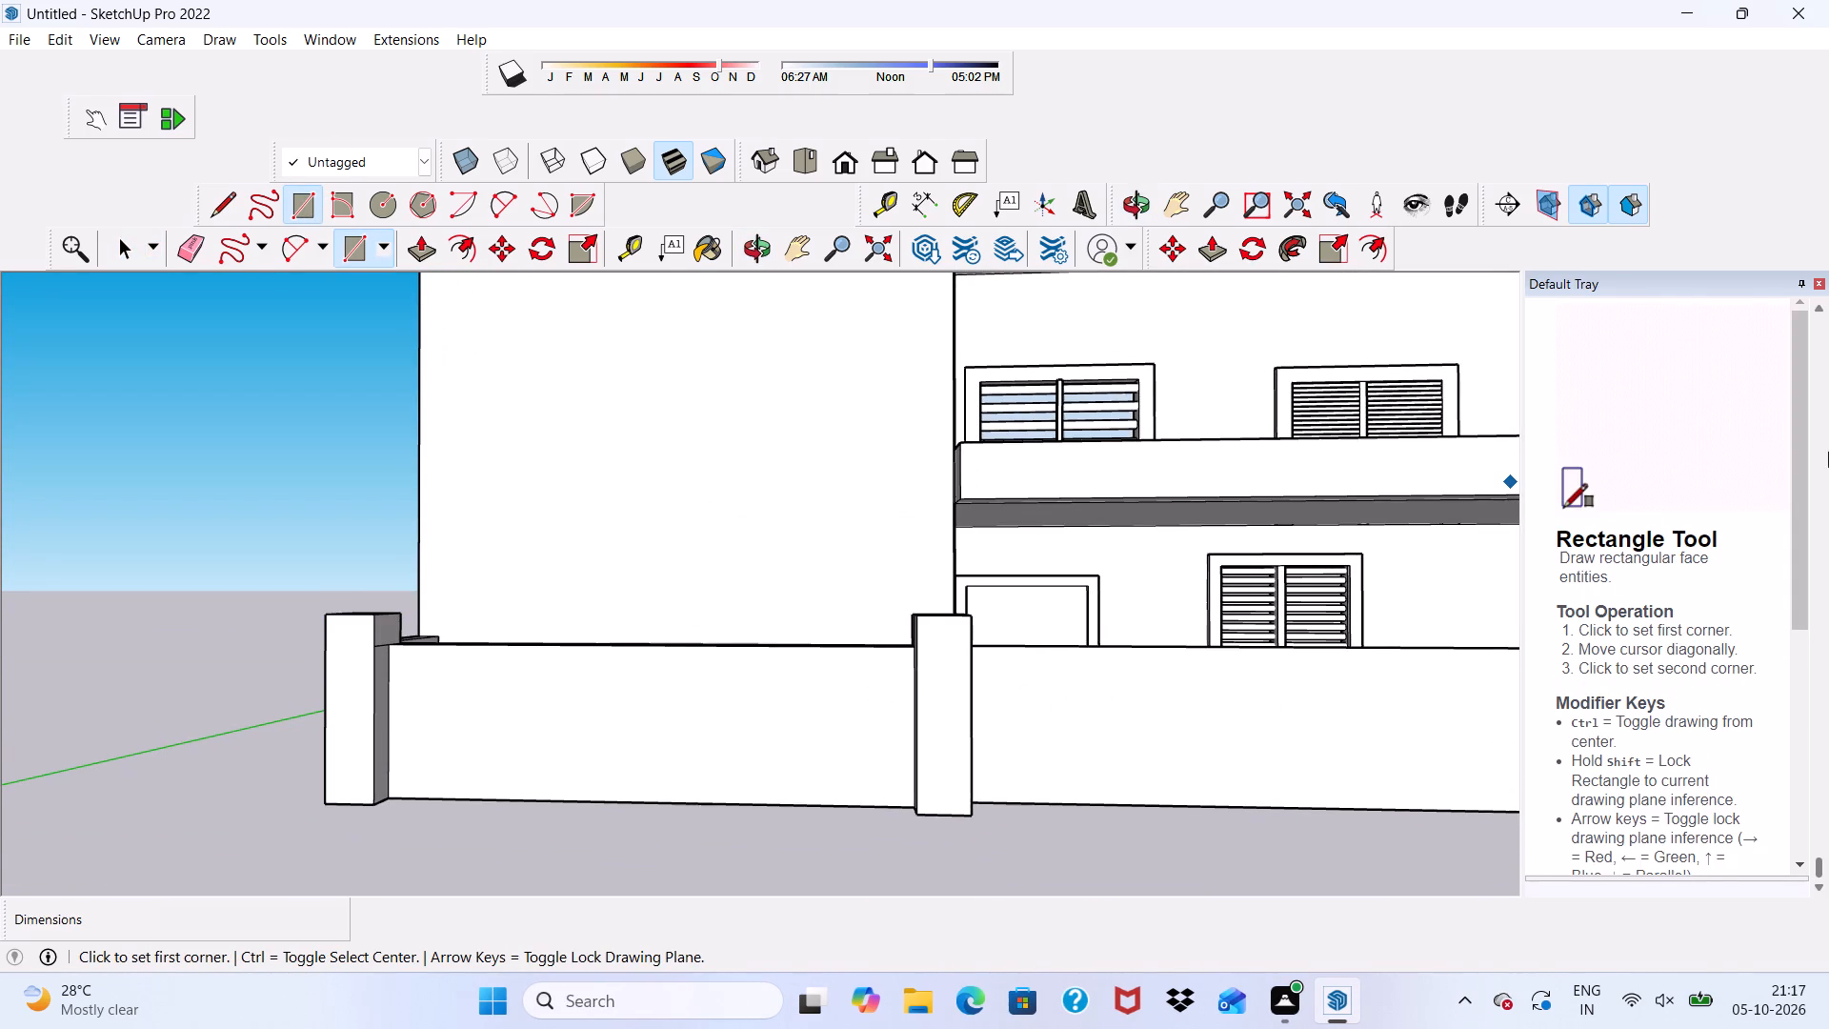
scroll(1828, 477, "down", 2)
scroll(506, 446, "down", 3)
scroll(630, 477, "up", 1)
scroll(543, 683, "up", 4)
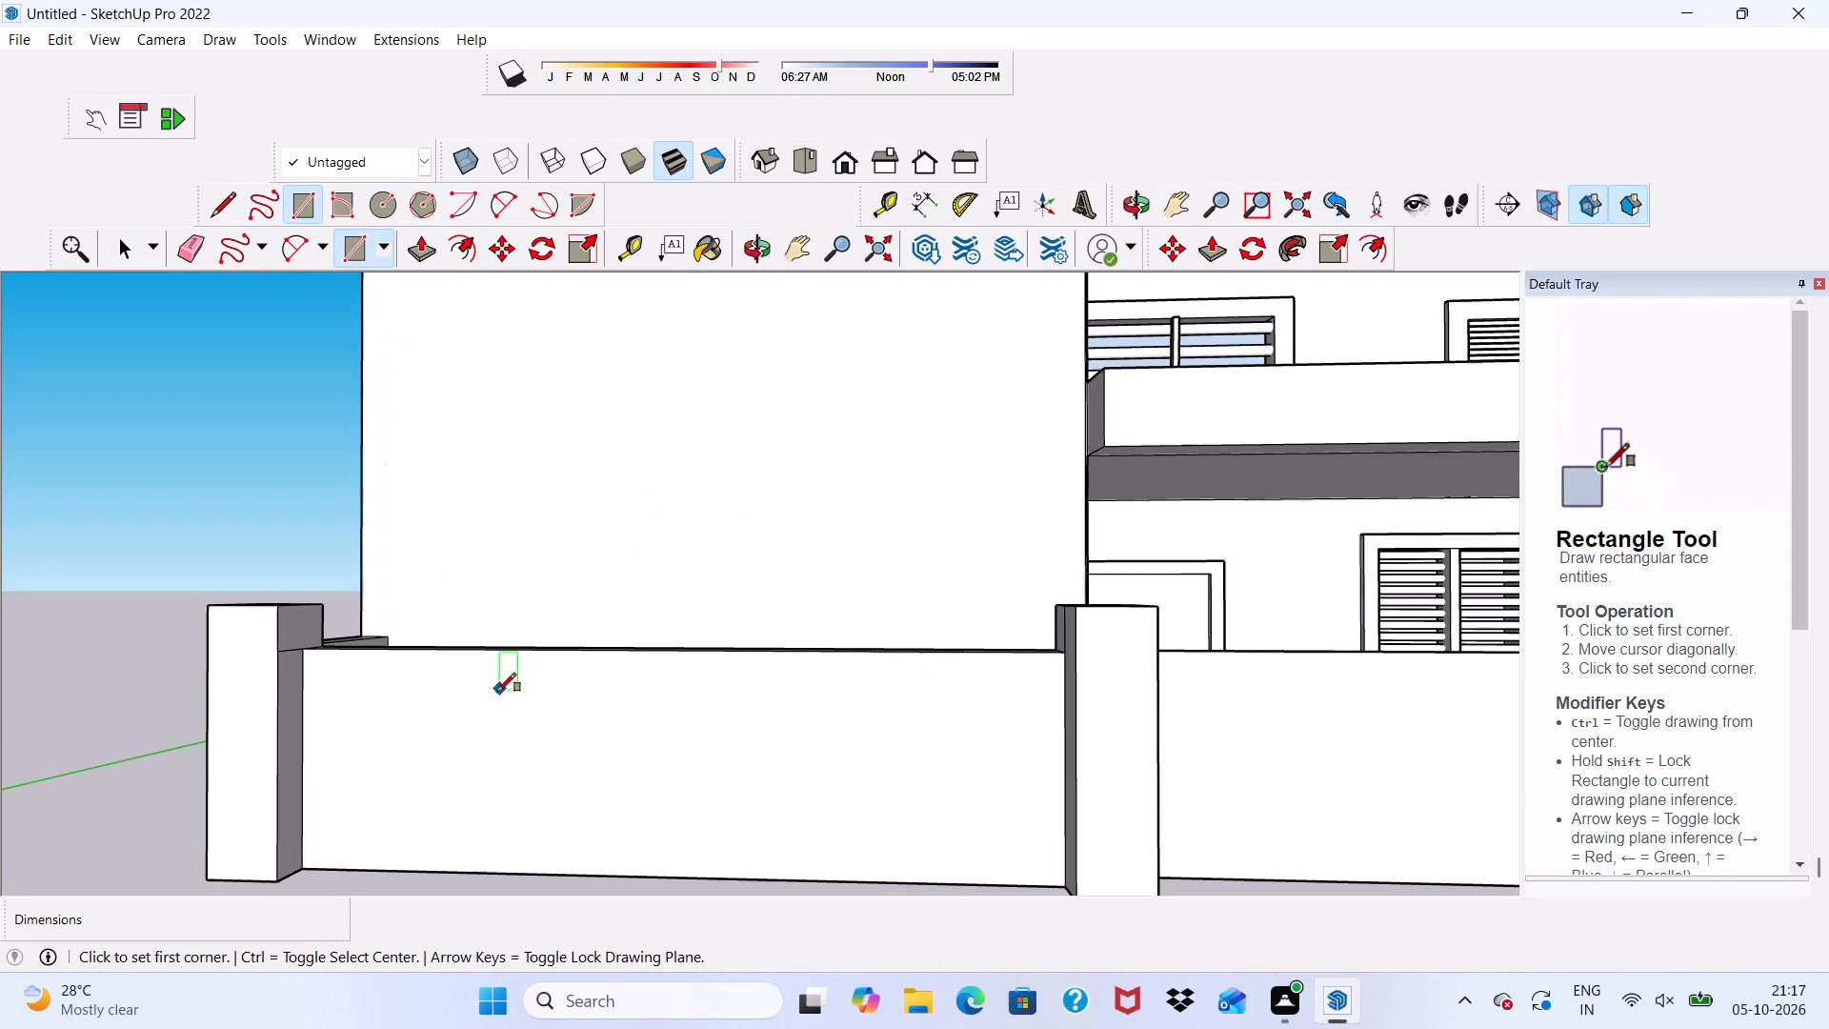
left_click(441, 702)
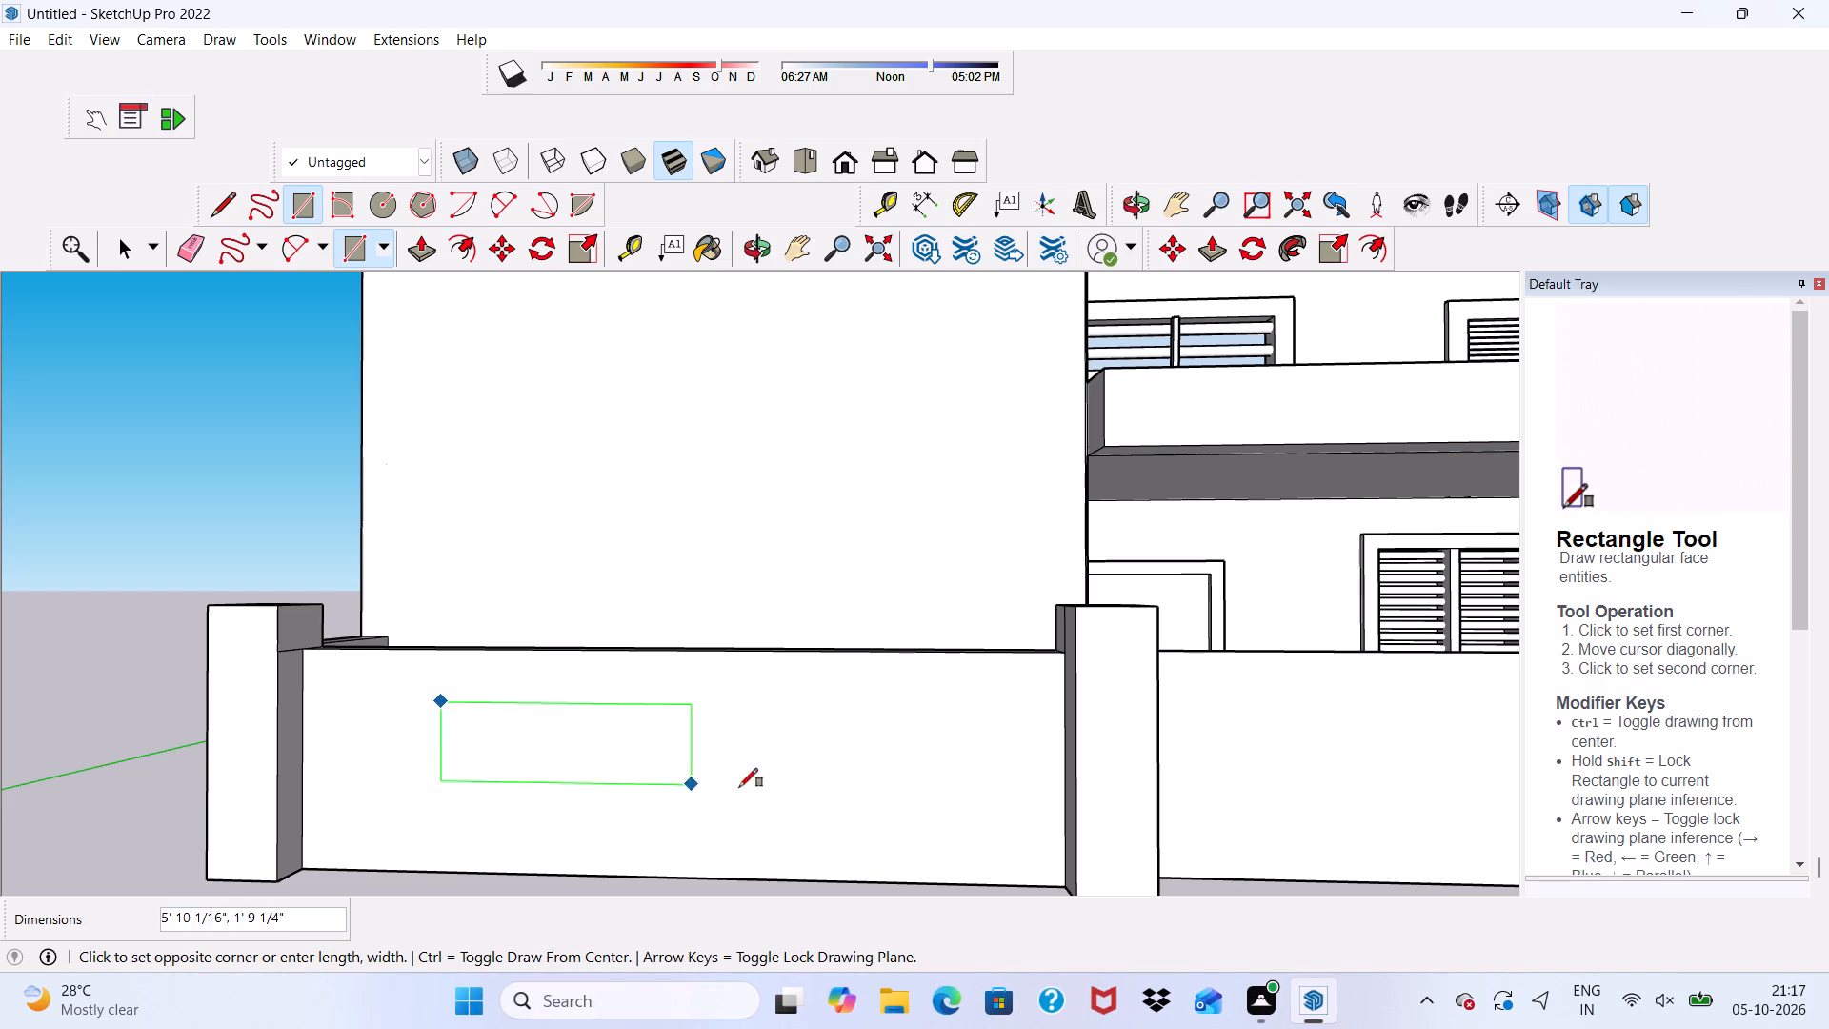
left_click(991, 824)
key("space")
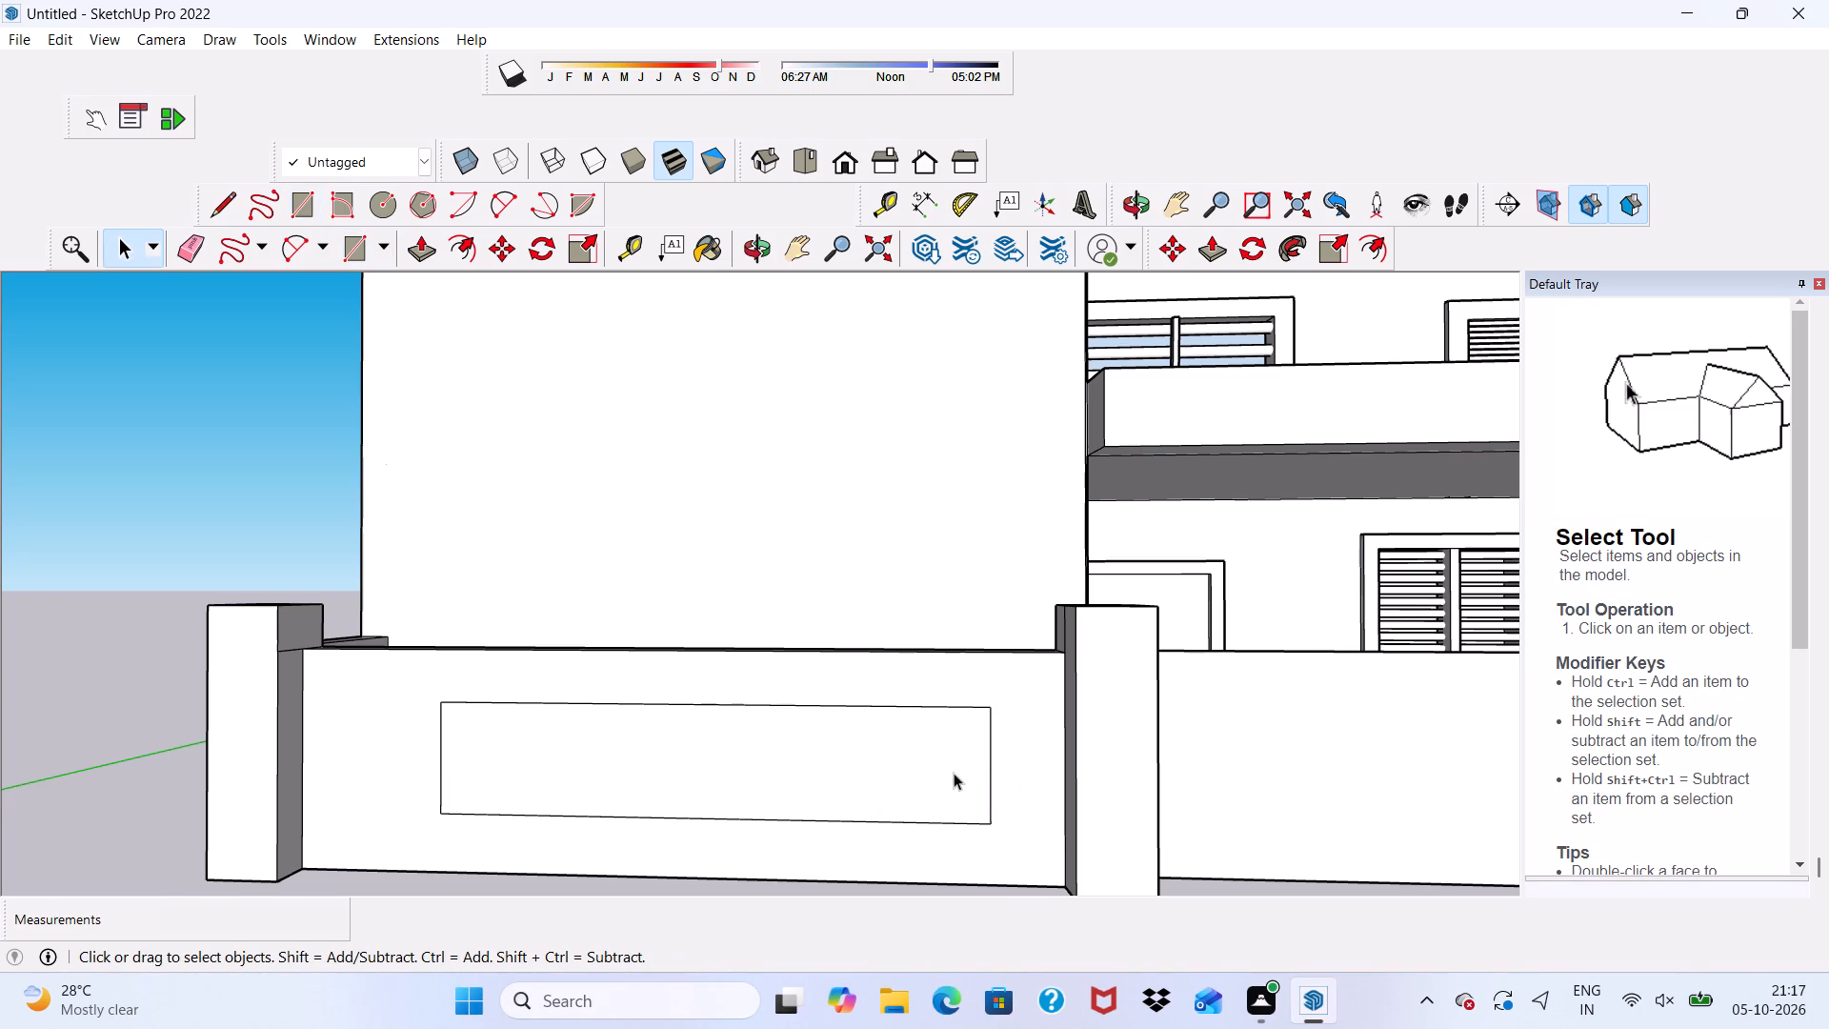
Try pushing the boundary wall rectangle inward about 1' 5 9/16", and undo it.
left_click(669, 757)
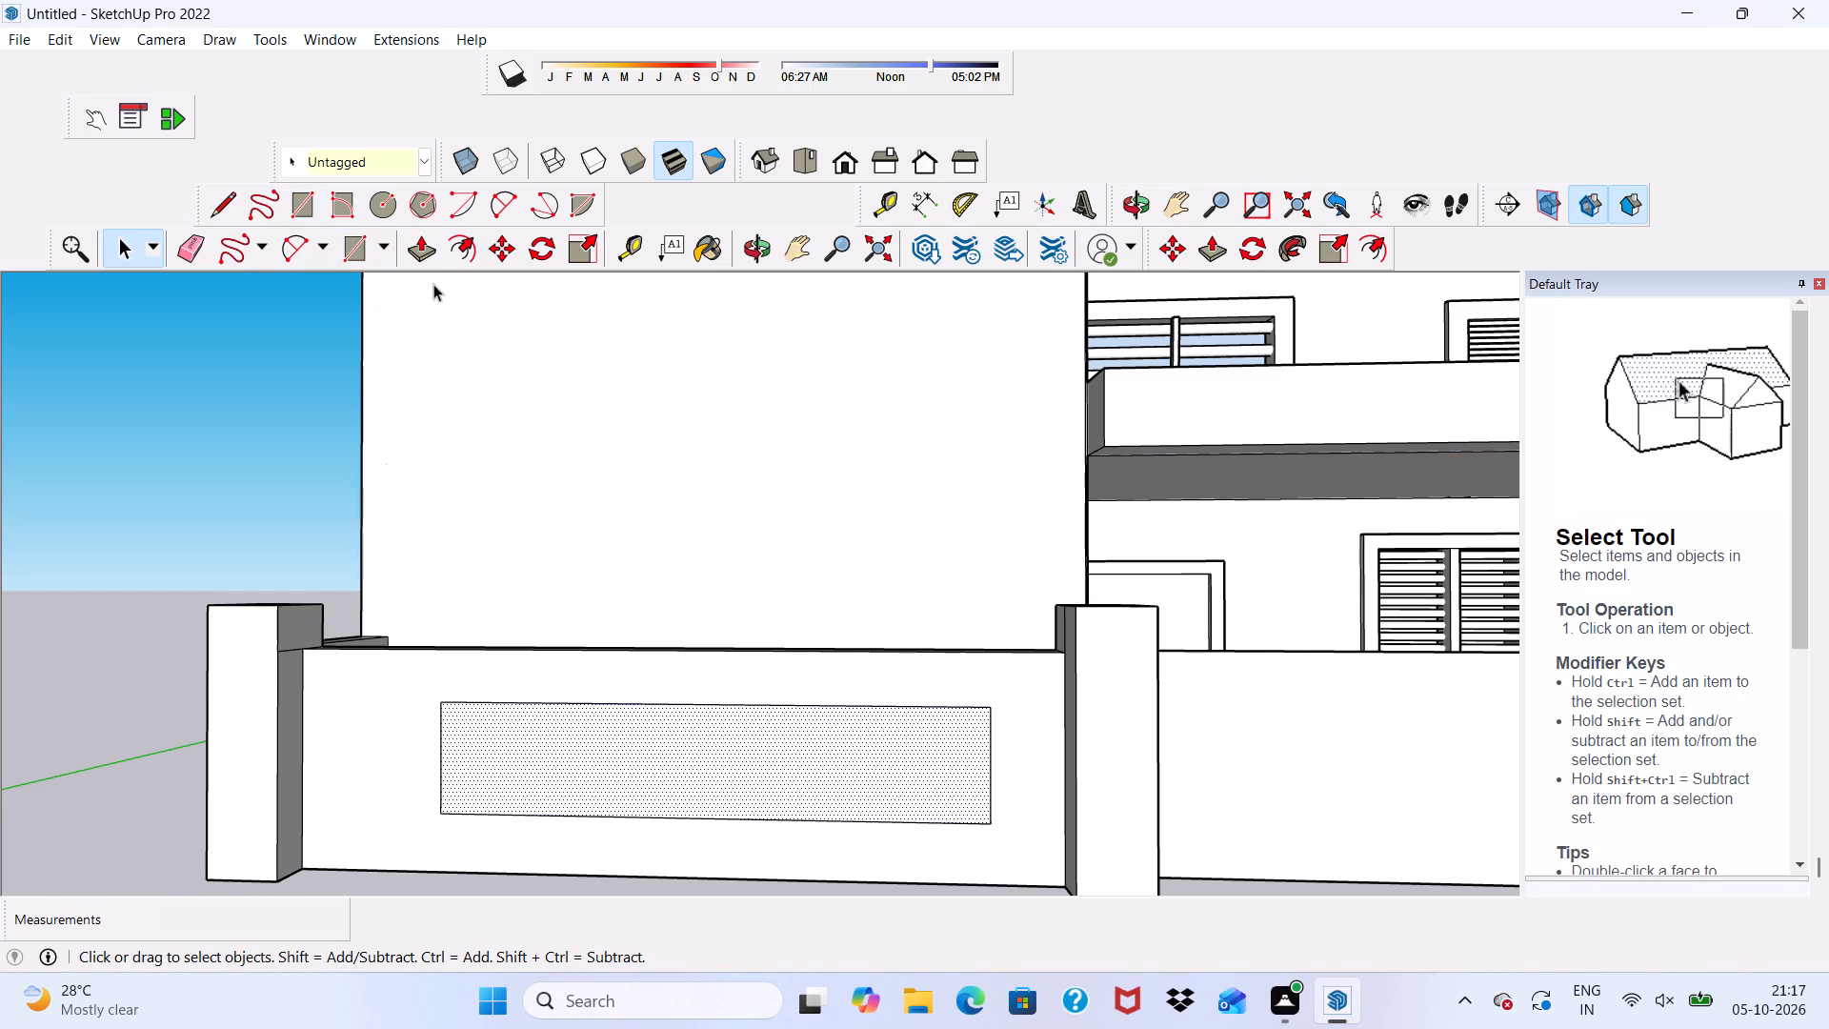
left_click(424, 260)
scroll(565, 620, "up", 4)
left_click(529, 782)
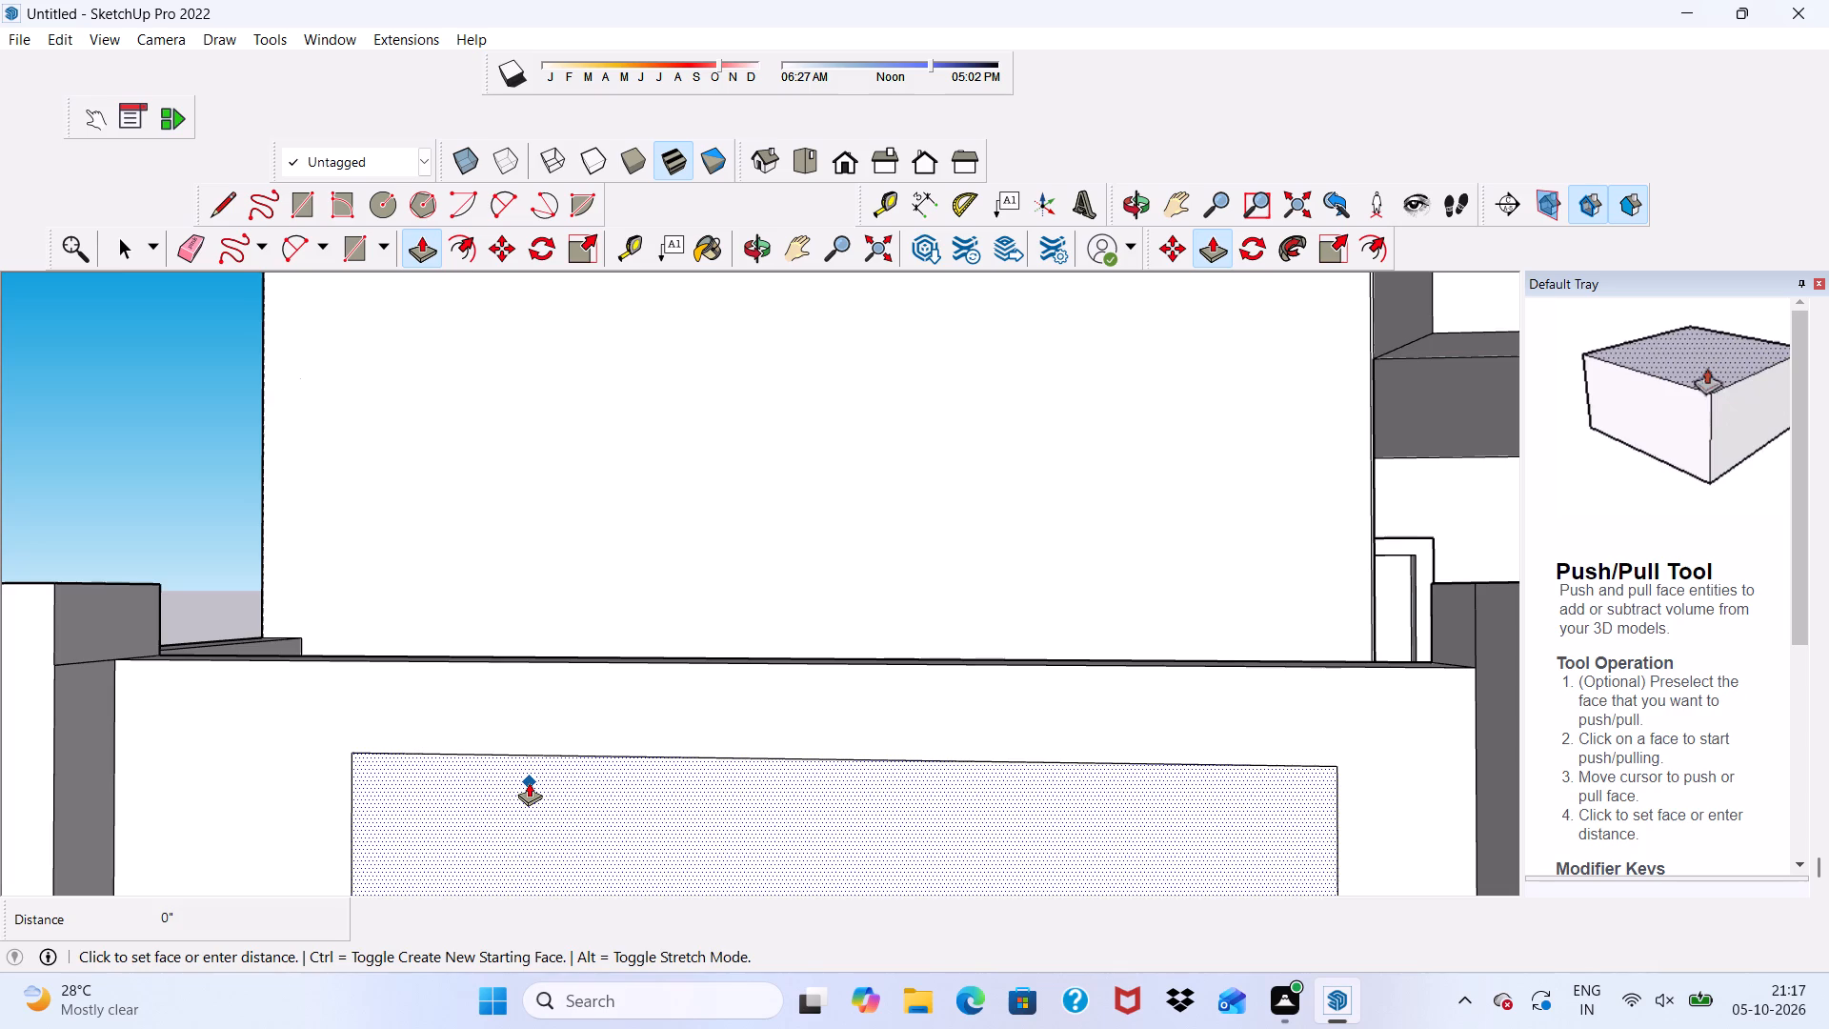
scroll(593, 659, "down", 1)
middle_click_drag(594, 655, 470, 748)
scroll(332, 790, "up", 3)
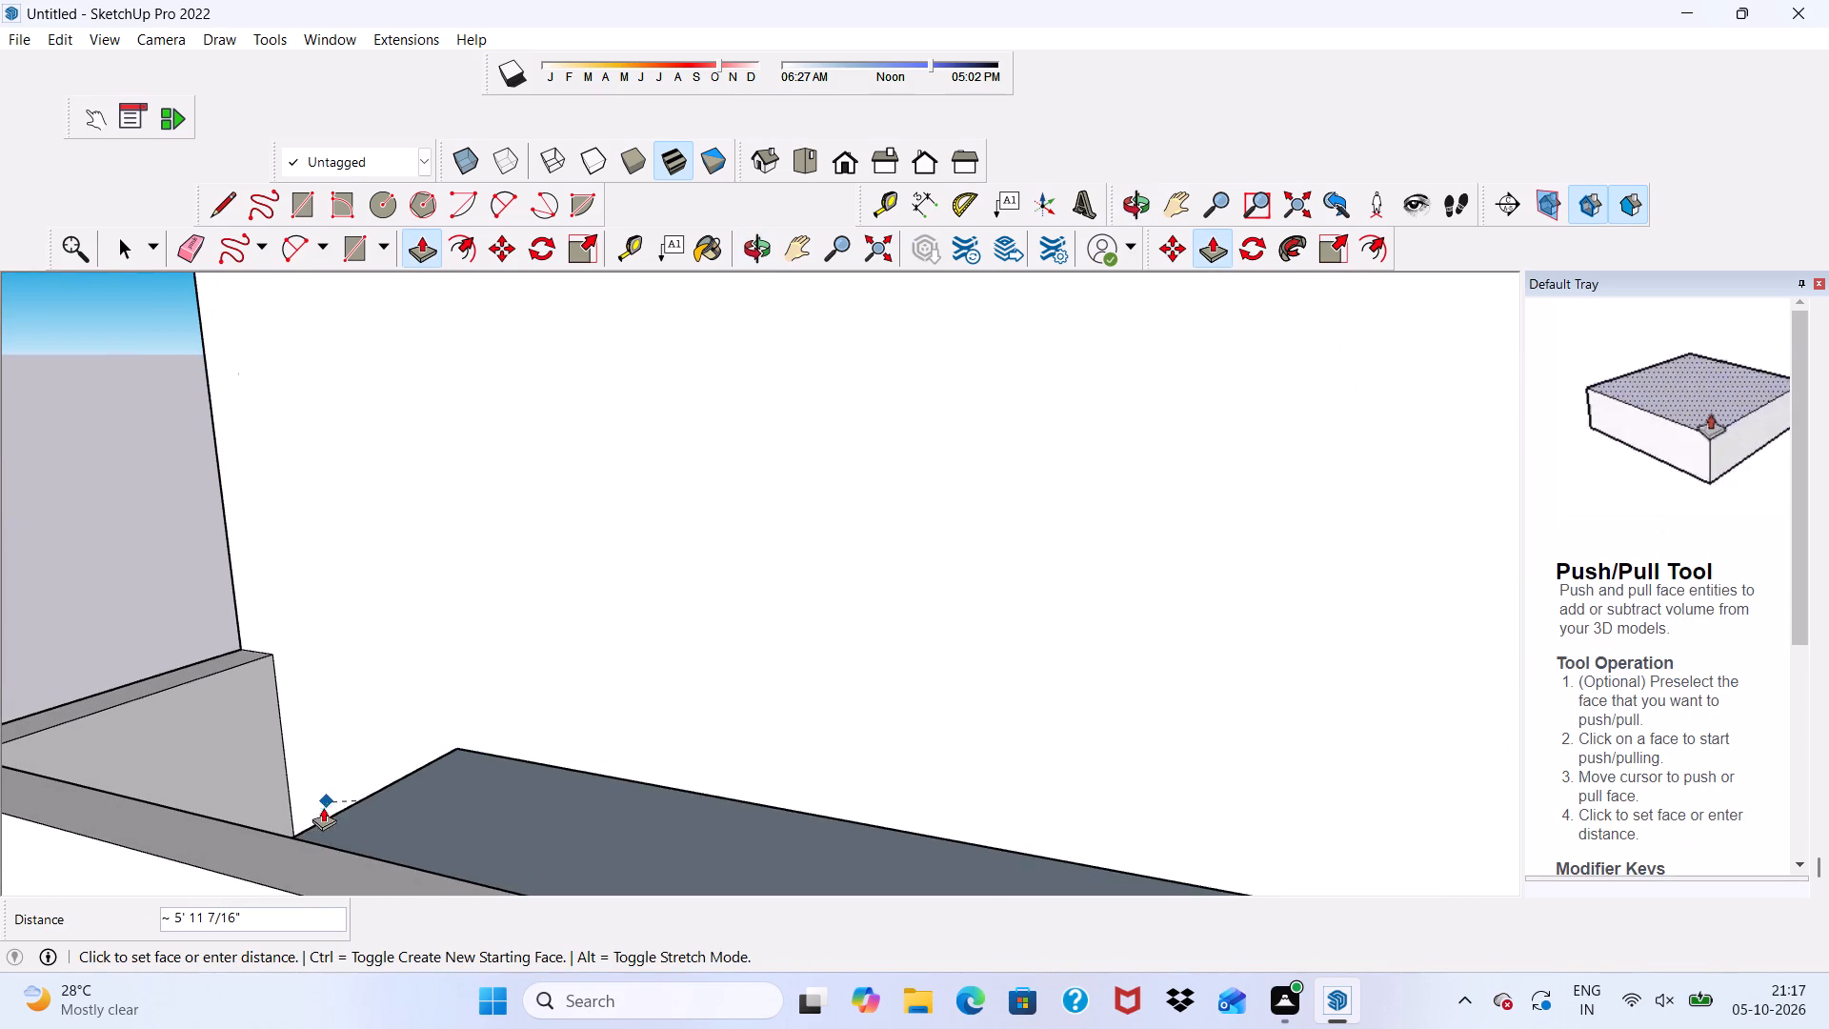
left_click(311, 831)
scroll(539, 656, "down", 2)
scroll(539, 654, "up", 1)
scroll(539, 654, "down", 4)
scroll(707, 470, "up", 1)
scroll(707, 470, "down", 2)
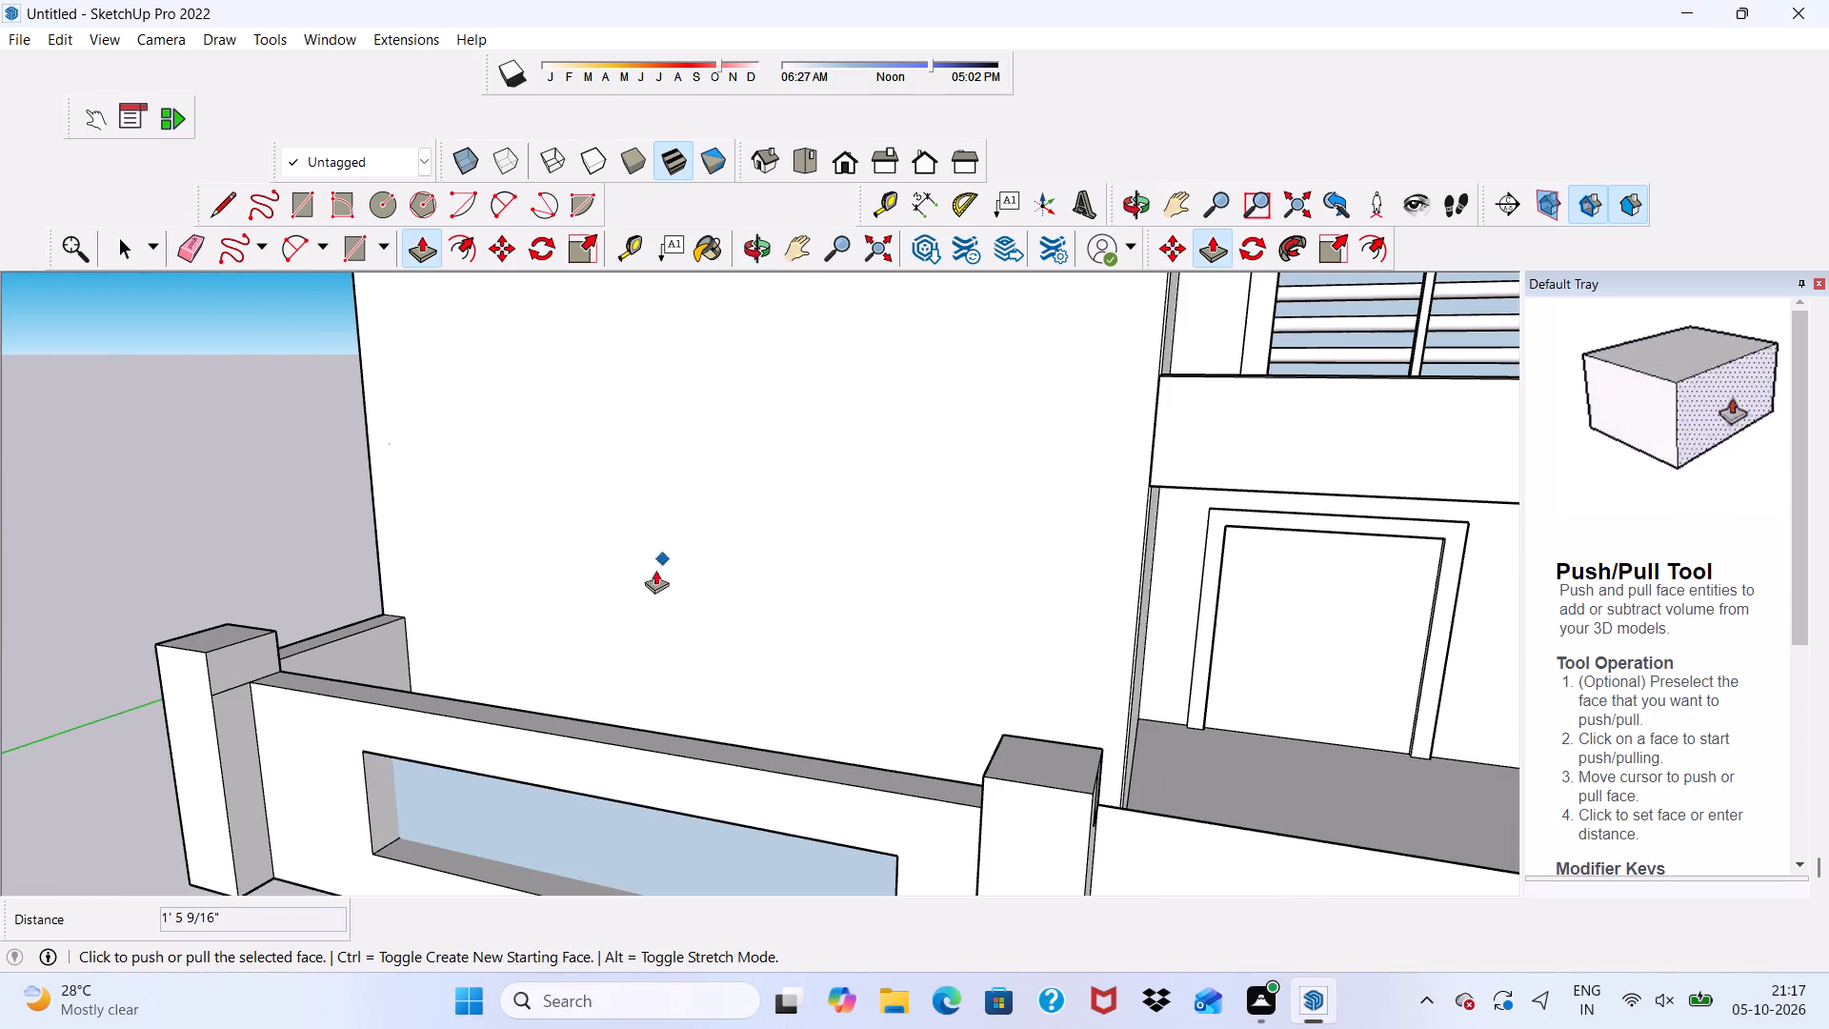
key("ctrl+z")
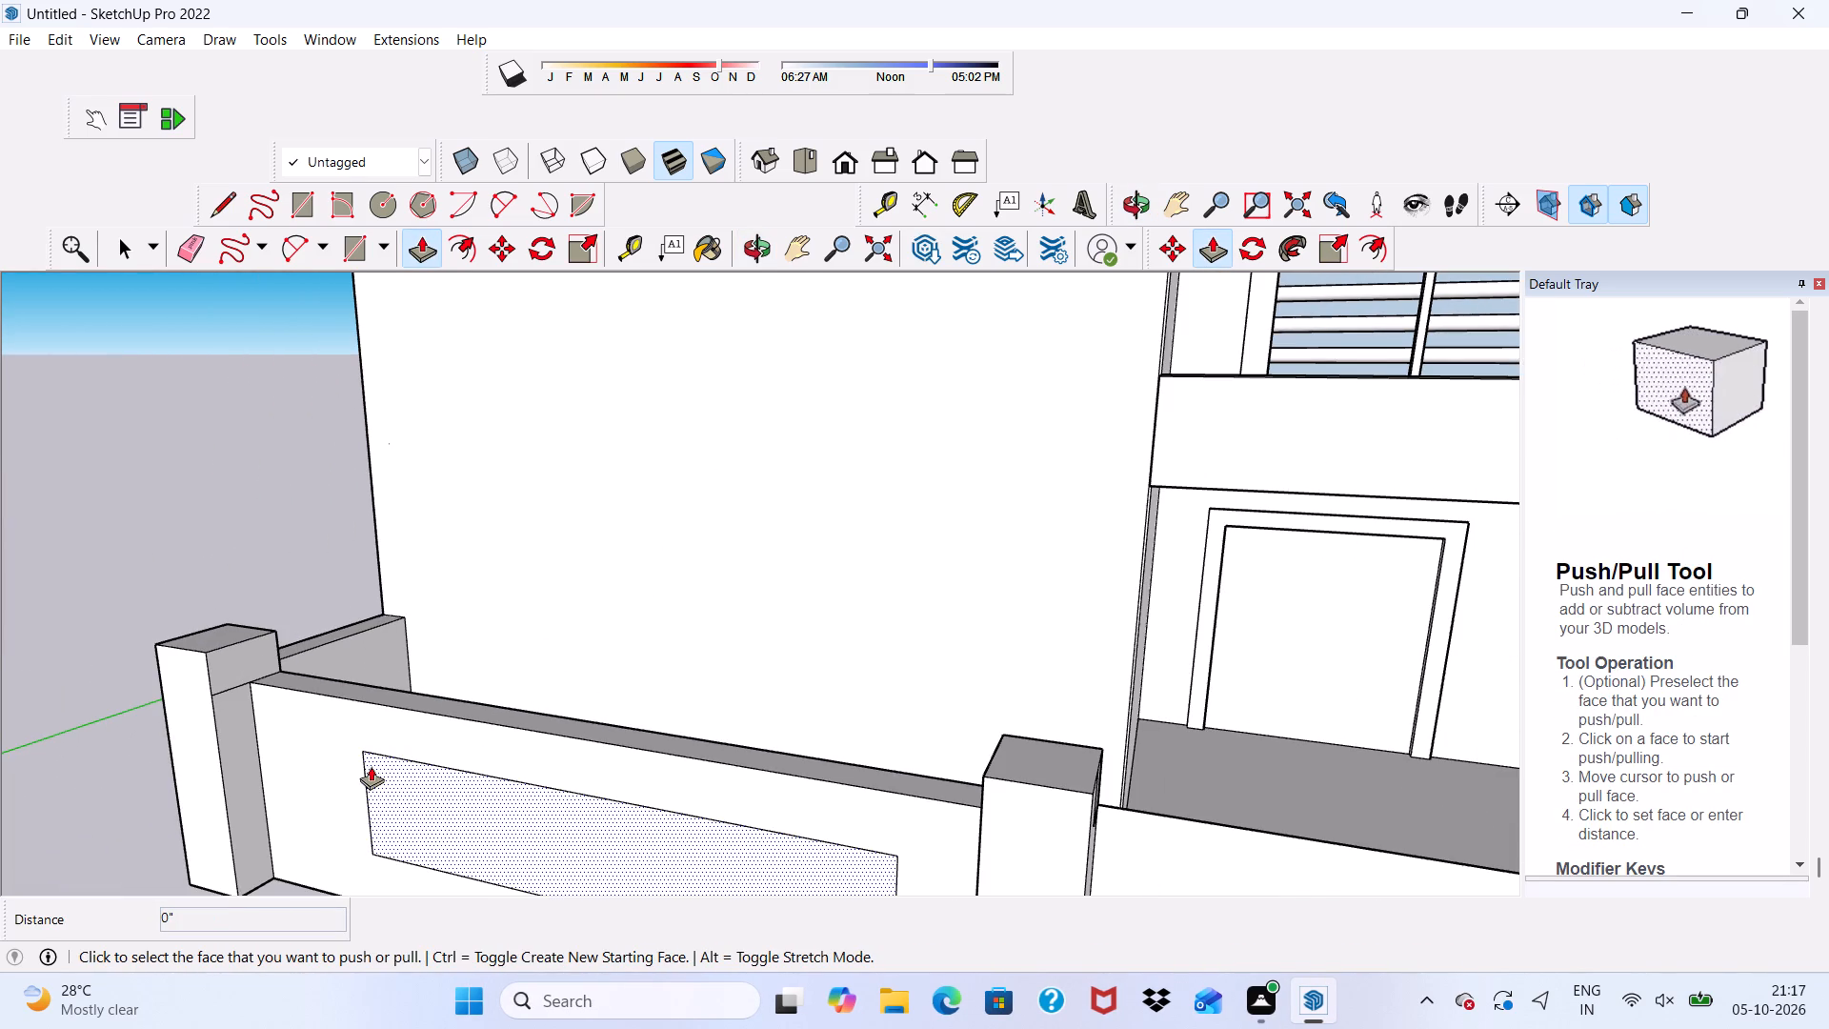
Push/Pull the boundary wall rectangle inward about 10 3/8" to cut an opening through the wall.
left_click(412, 808)
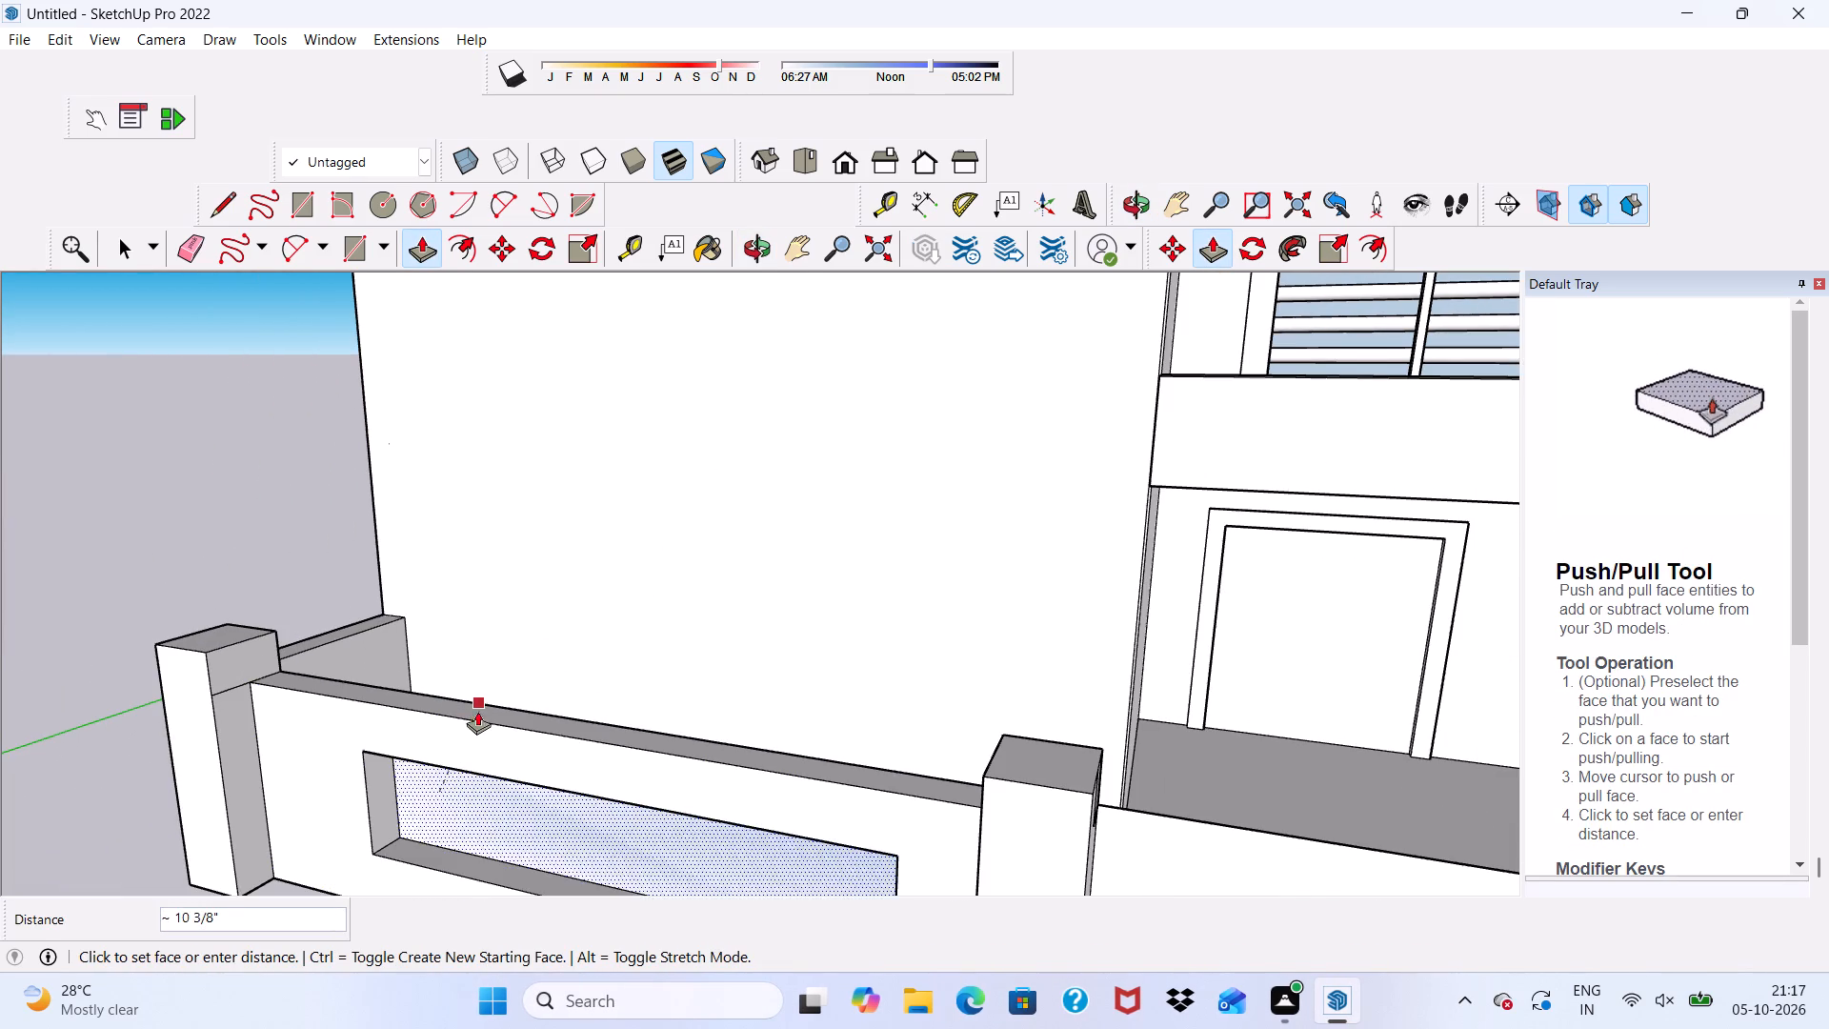
scroll(502, 696, "up", 3)
left_click(505, 710)
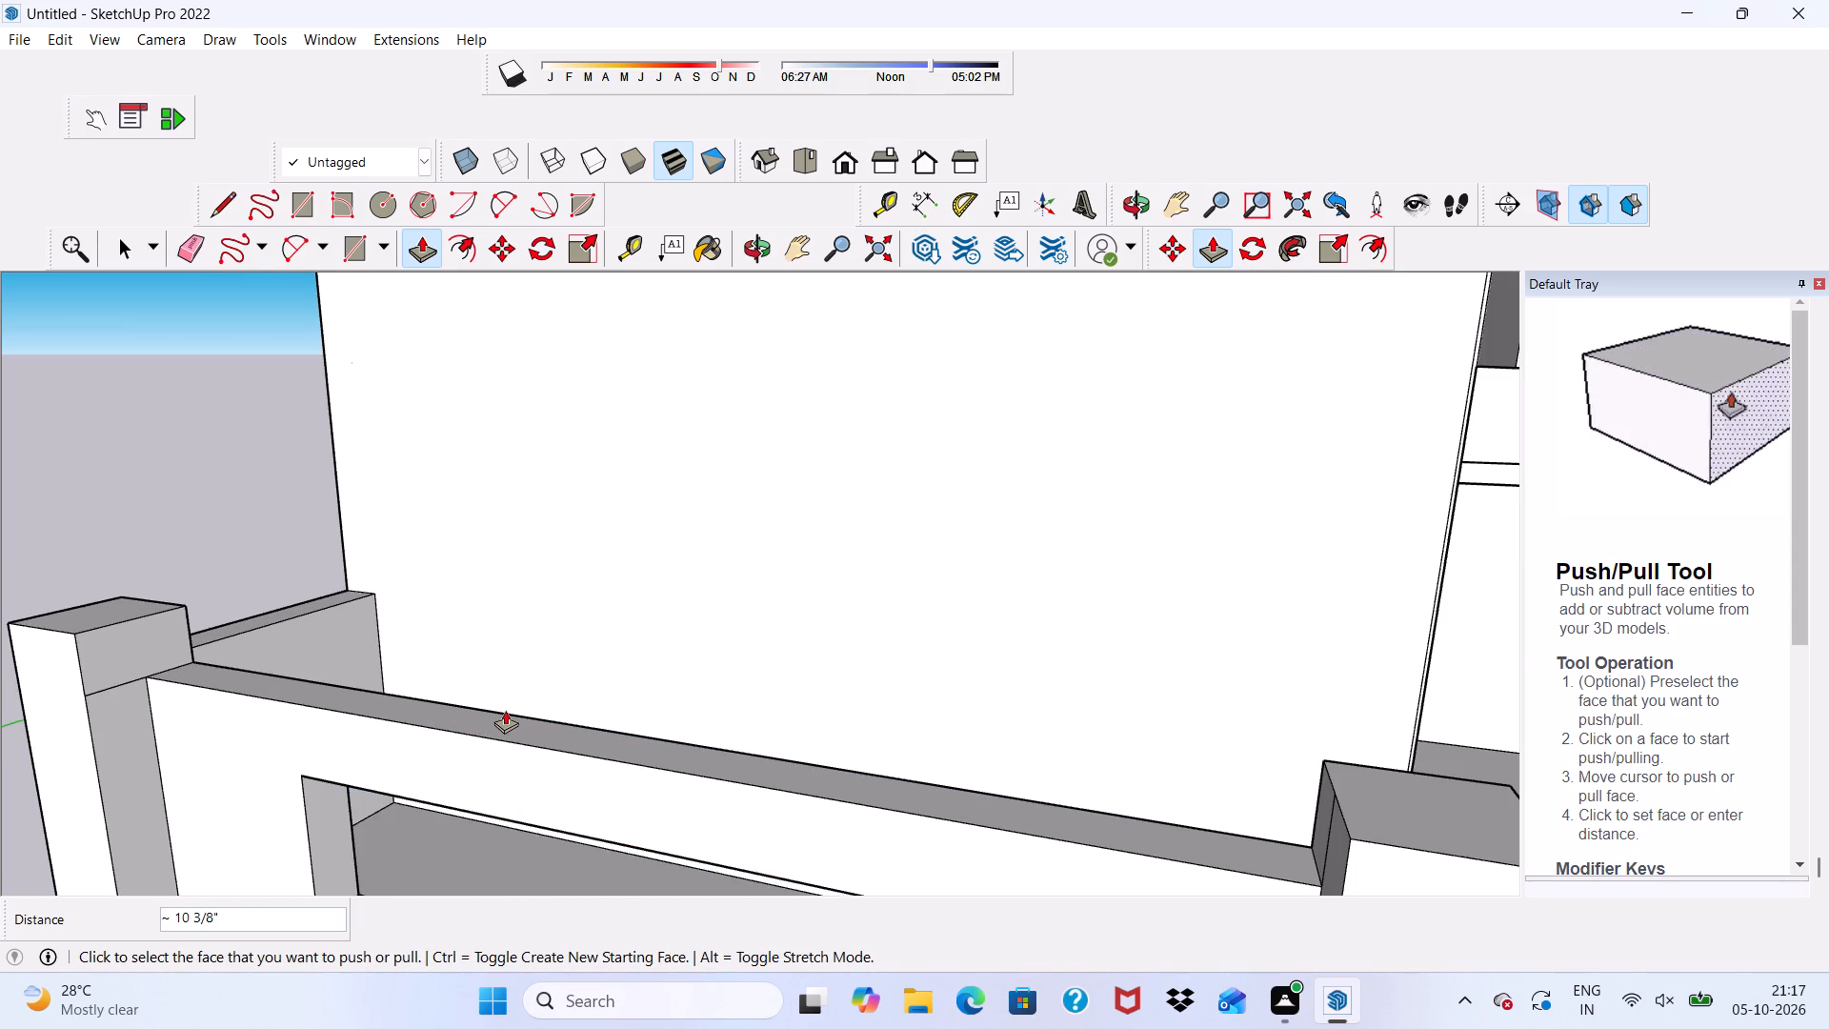
scroll(509, 707, "down", 5)
middle_click_drag(597, 607, 484, 548)
key("space")
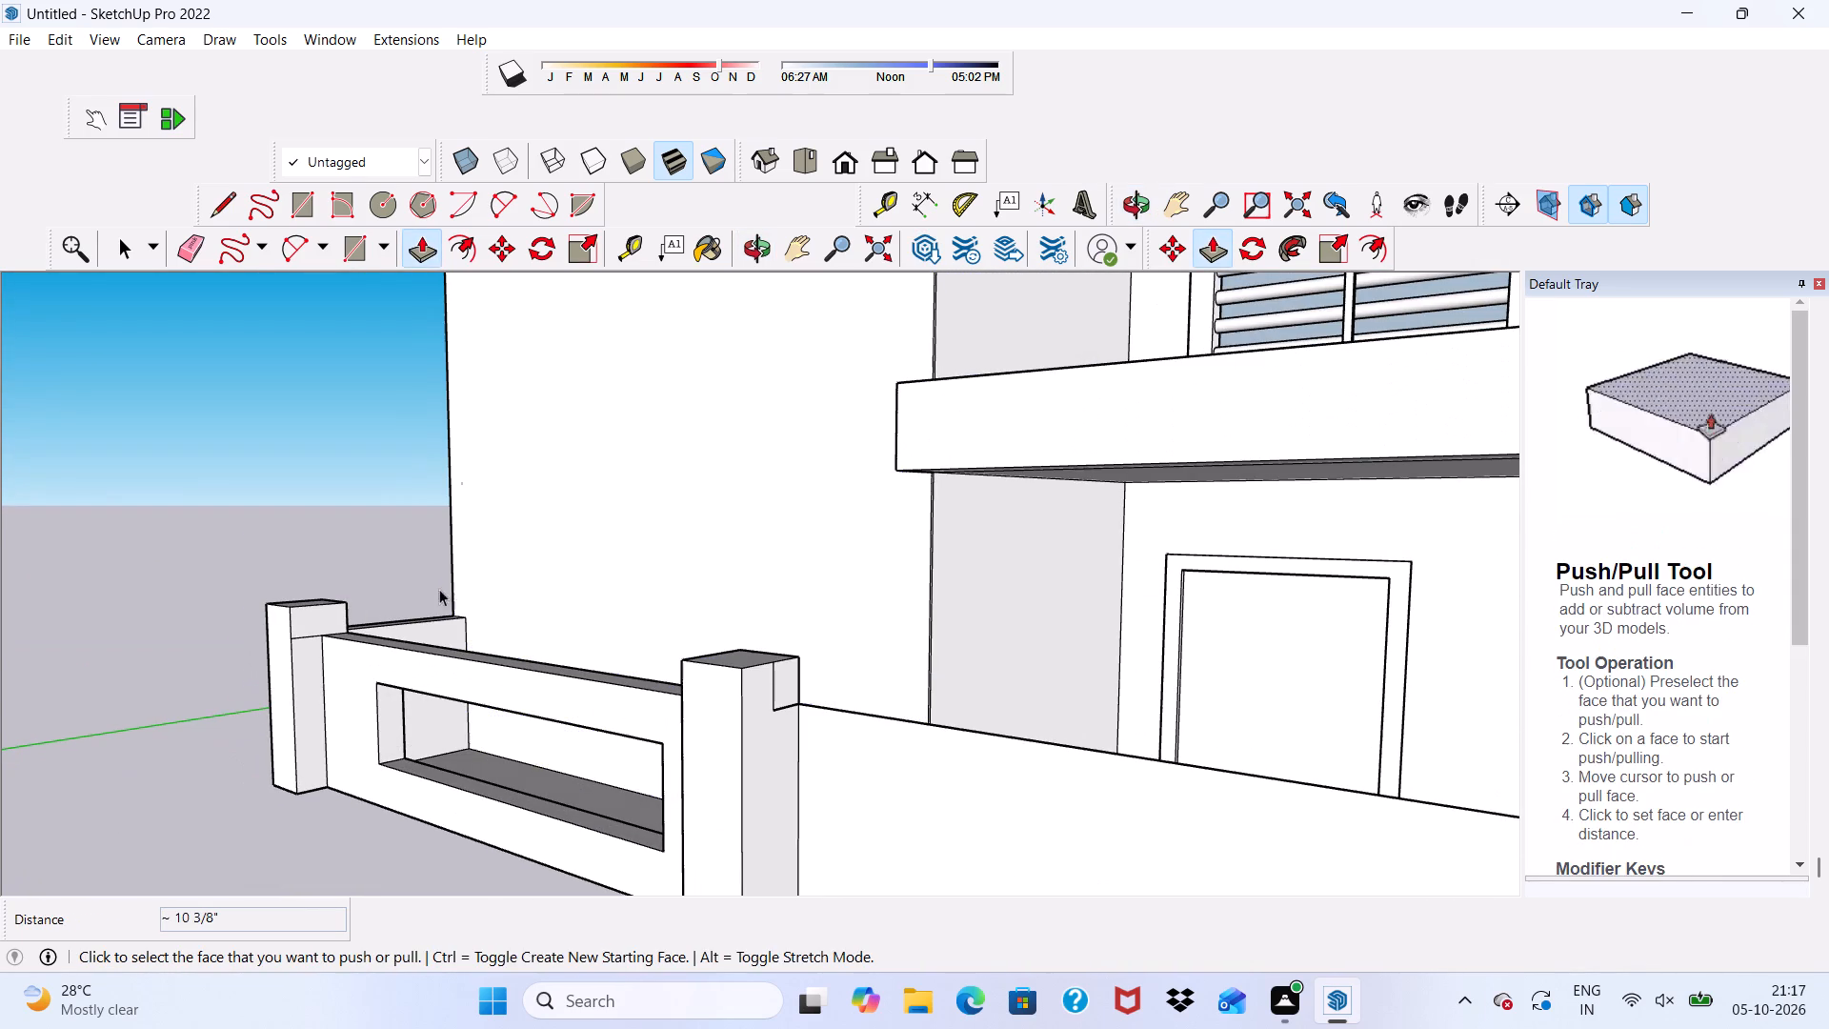
Draw a circle of about 2 1/16" radius near the top of the wall opening's inner side face.
scroll(499, 778, "up", 11)
scroll(427, 388, "down", 1)
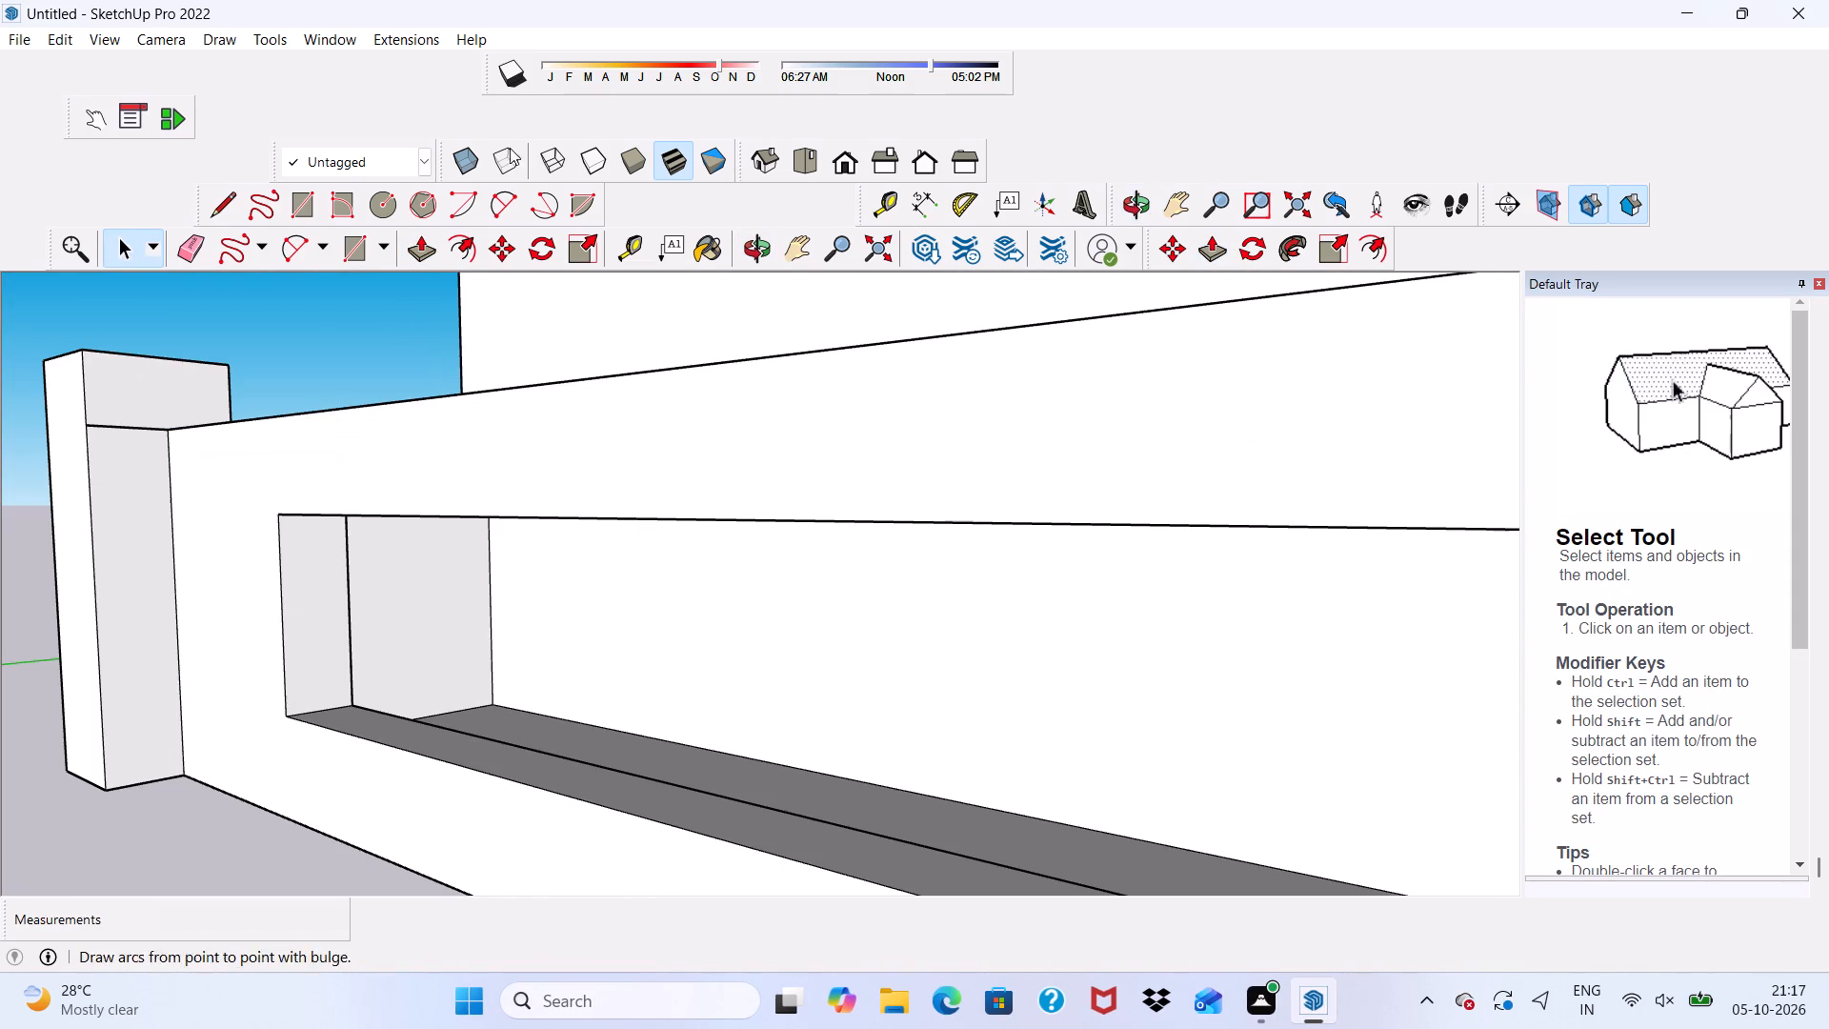
left_click(376, 204)
scroll(310, 496, "up", 7)
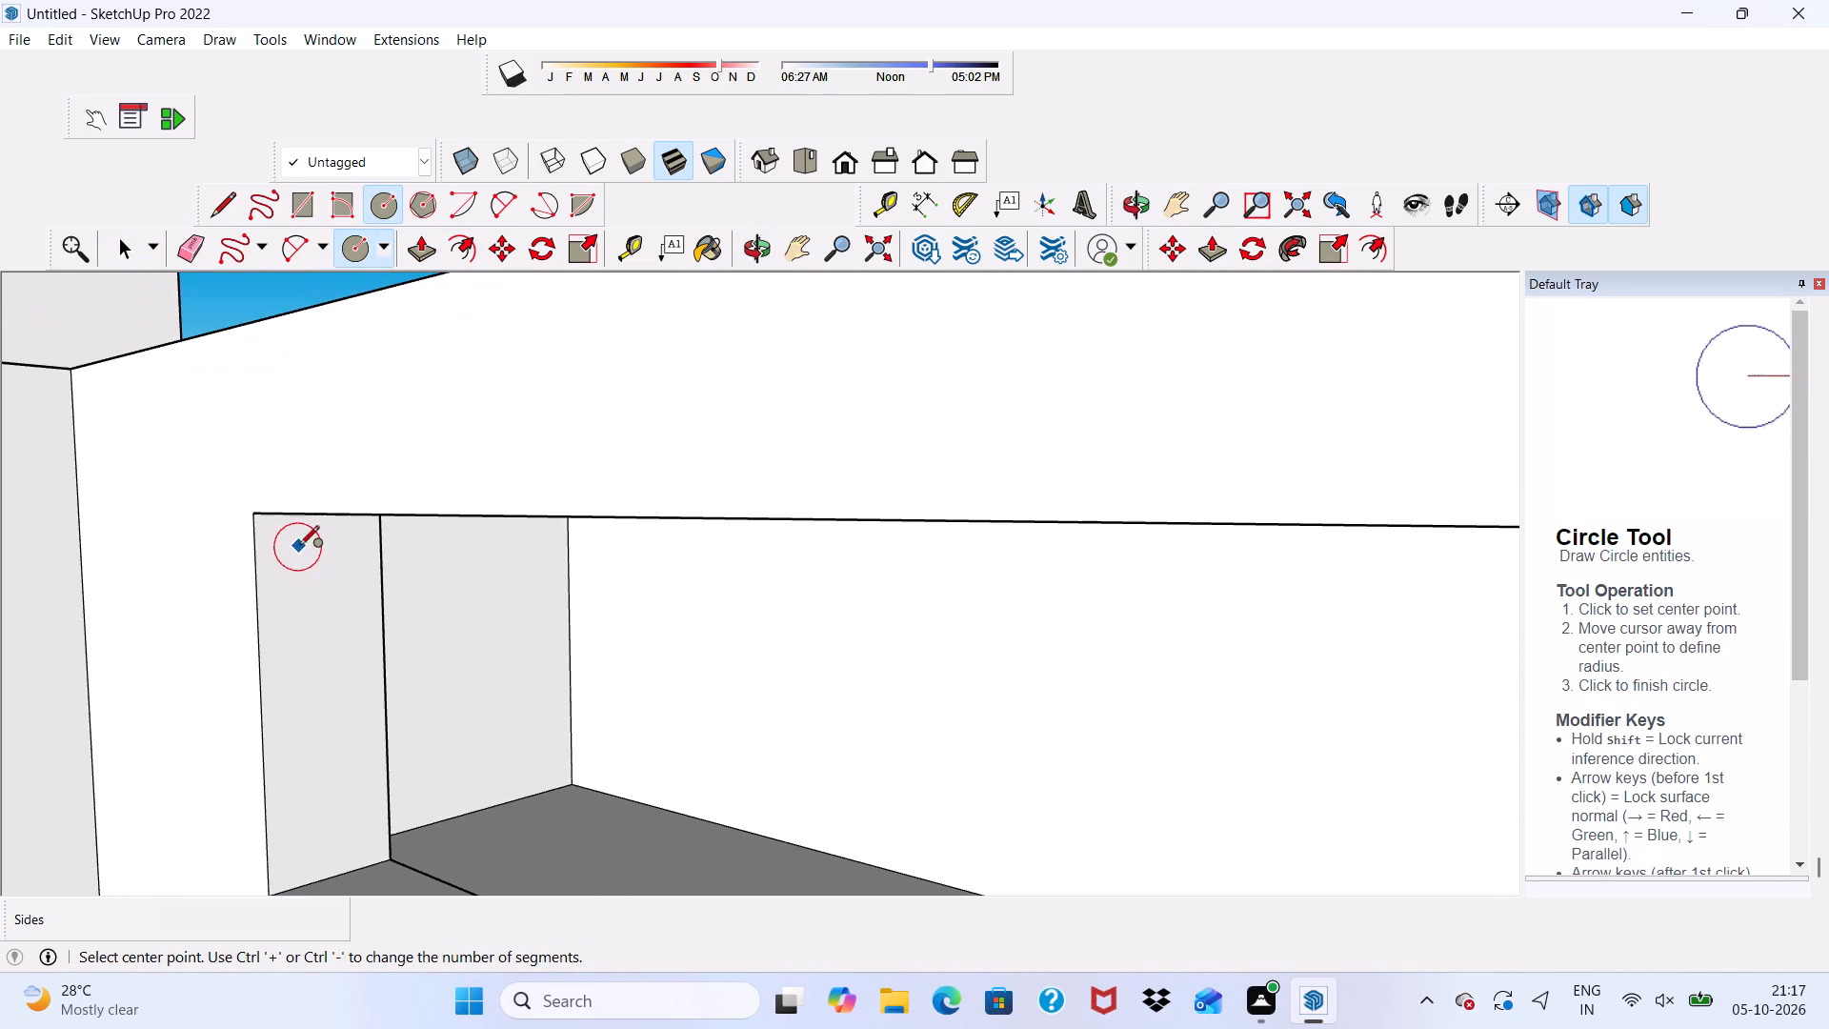
middle_click_drag(332, 546, 326, 487)
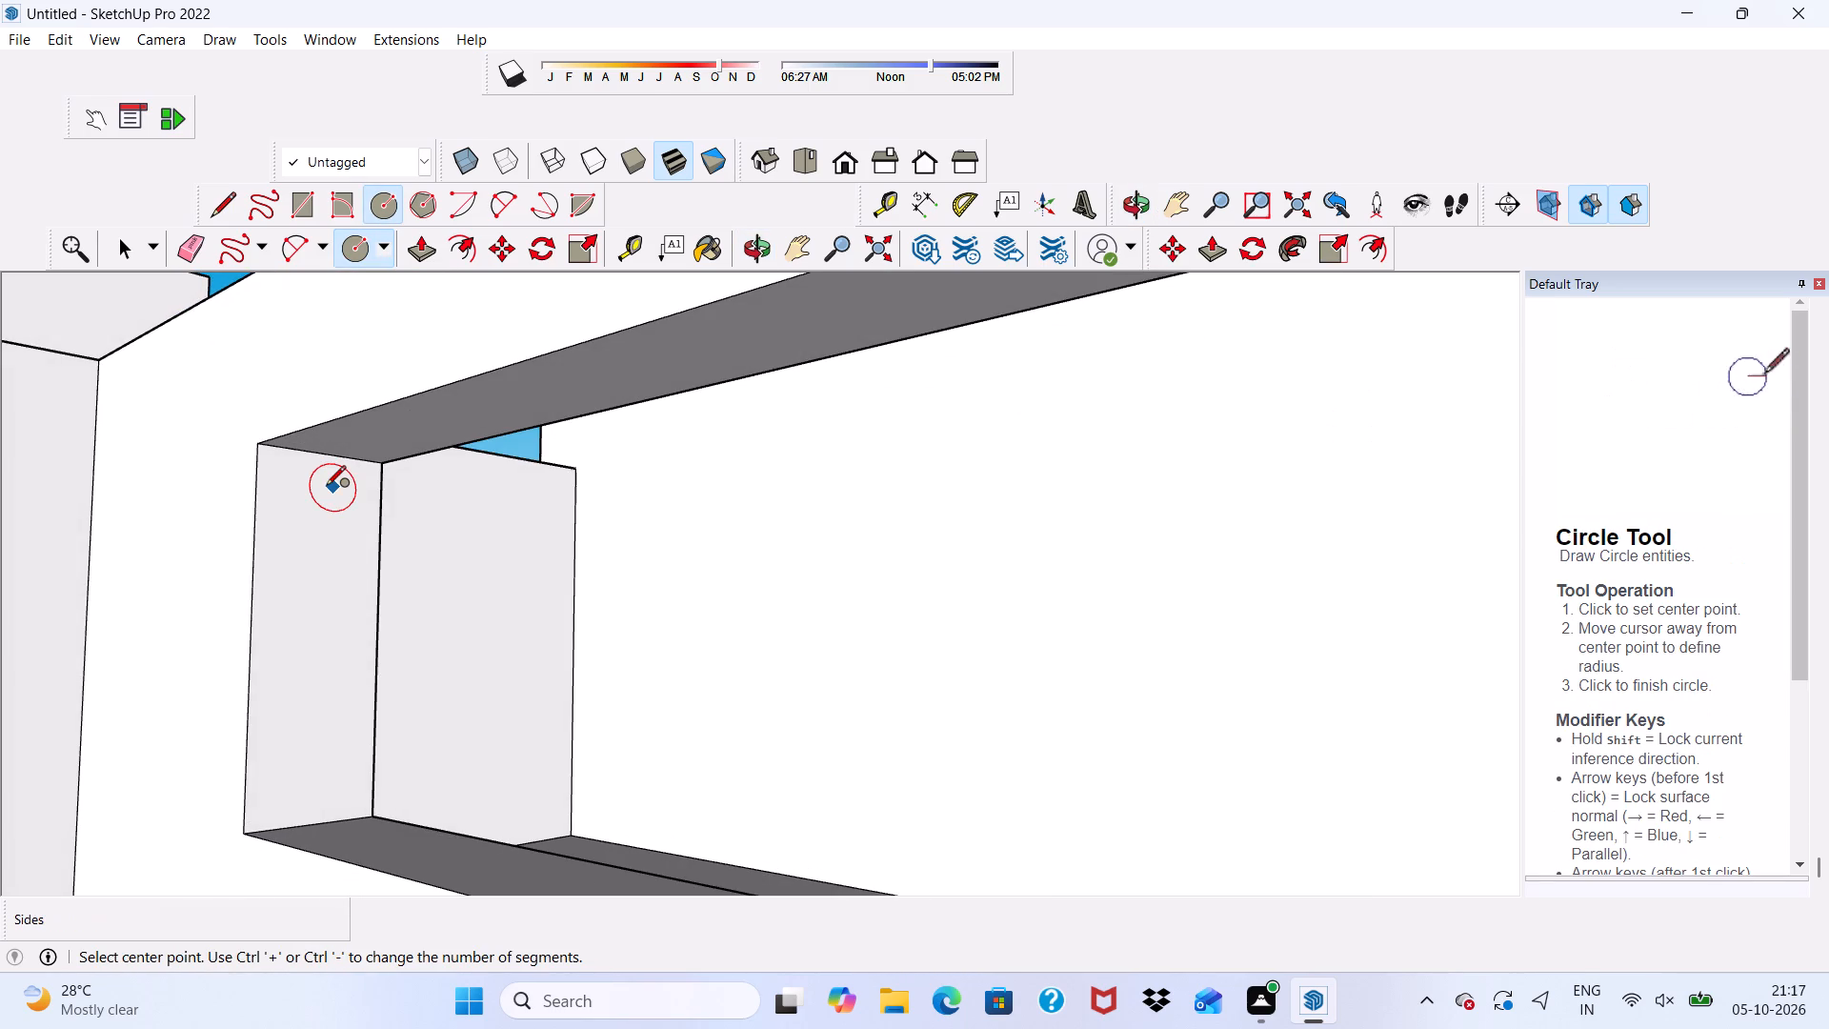
left_click(326, 486)
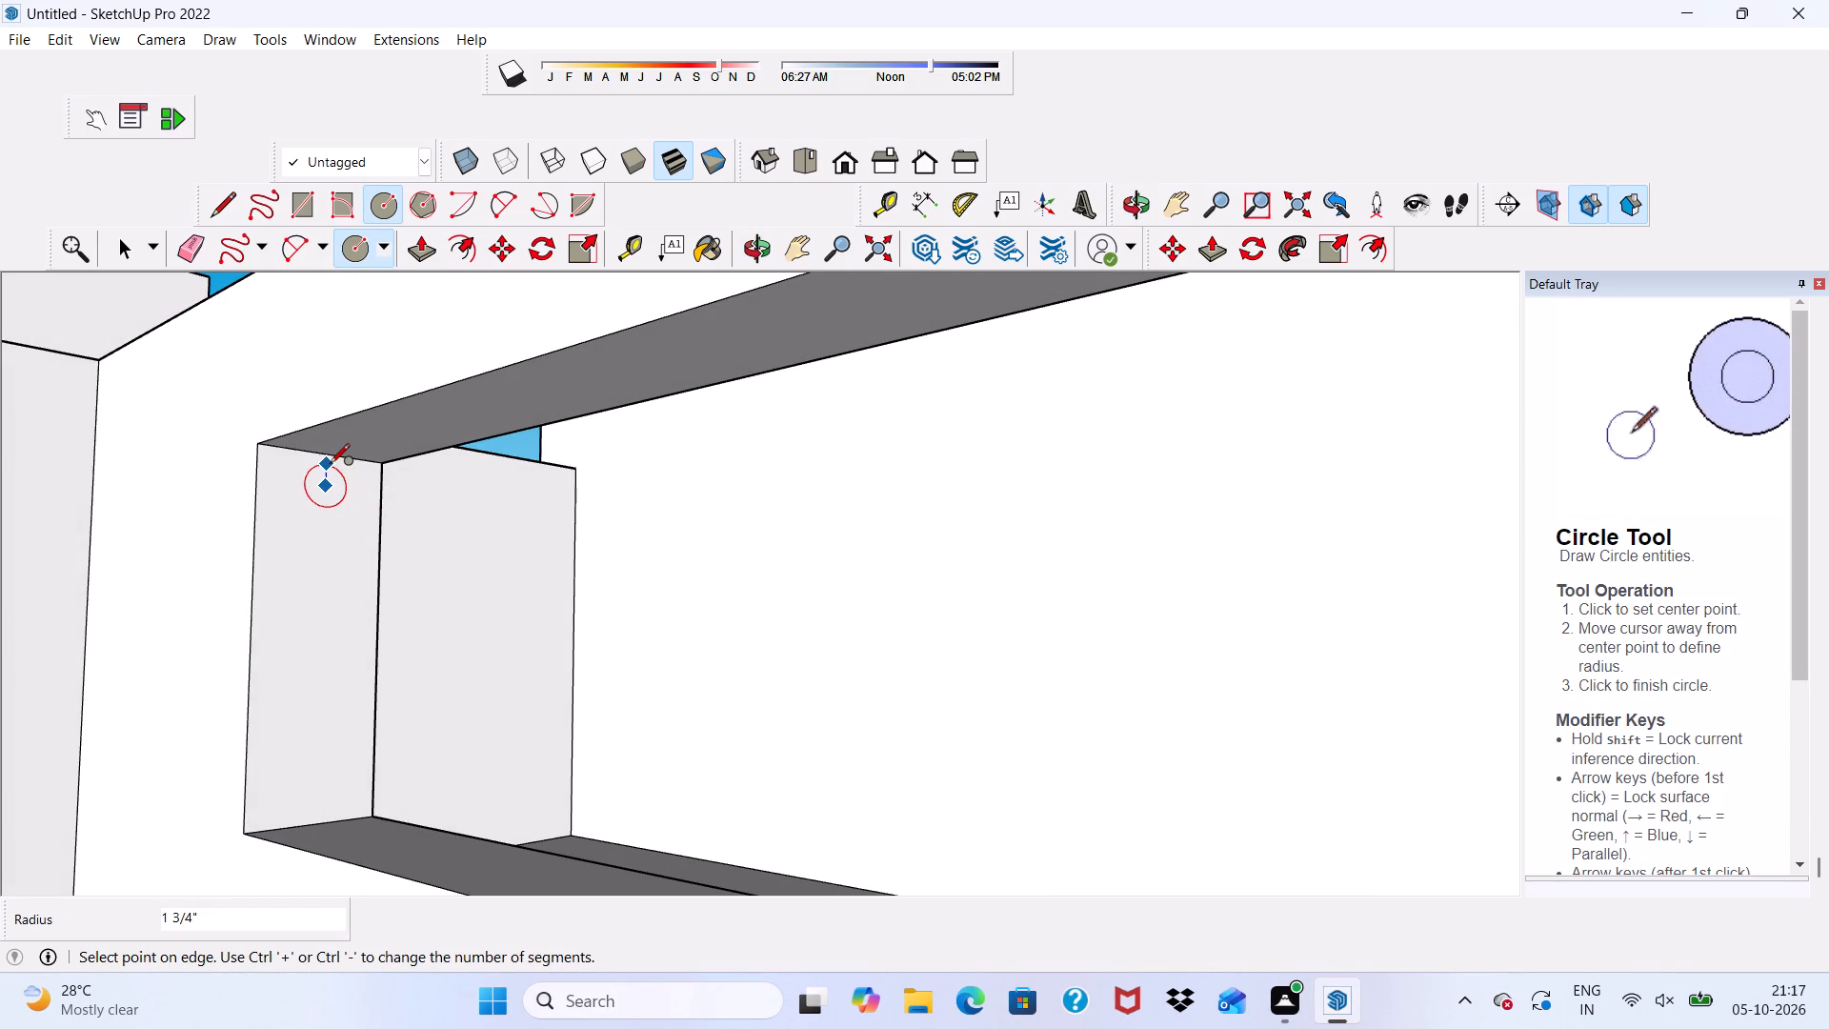
scroll(330, 465, "up", 4)
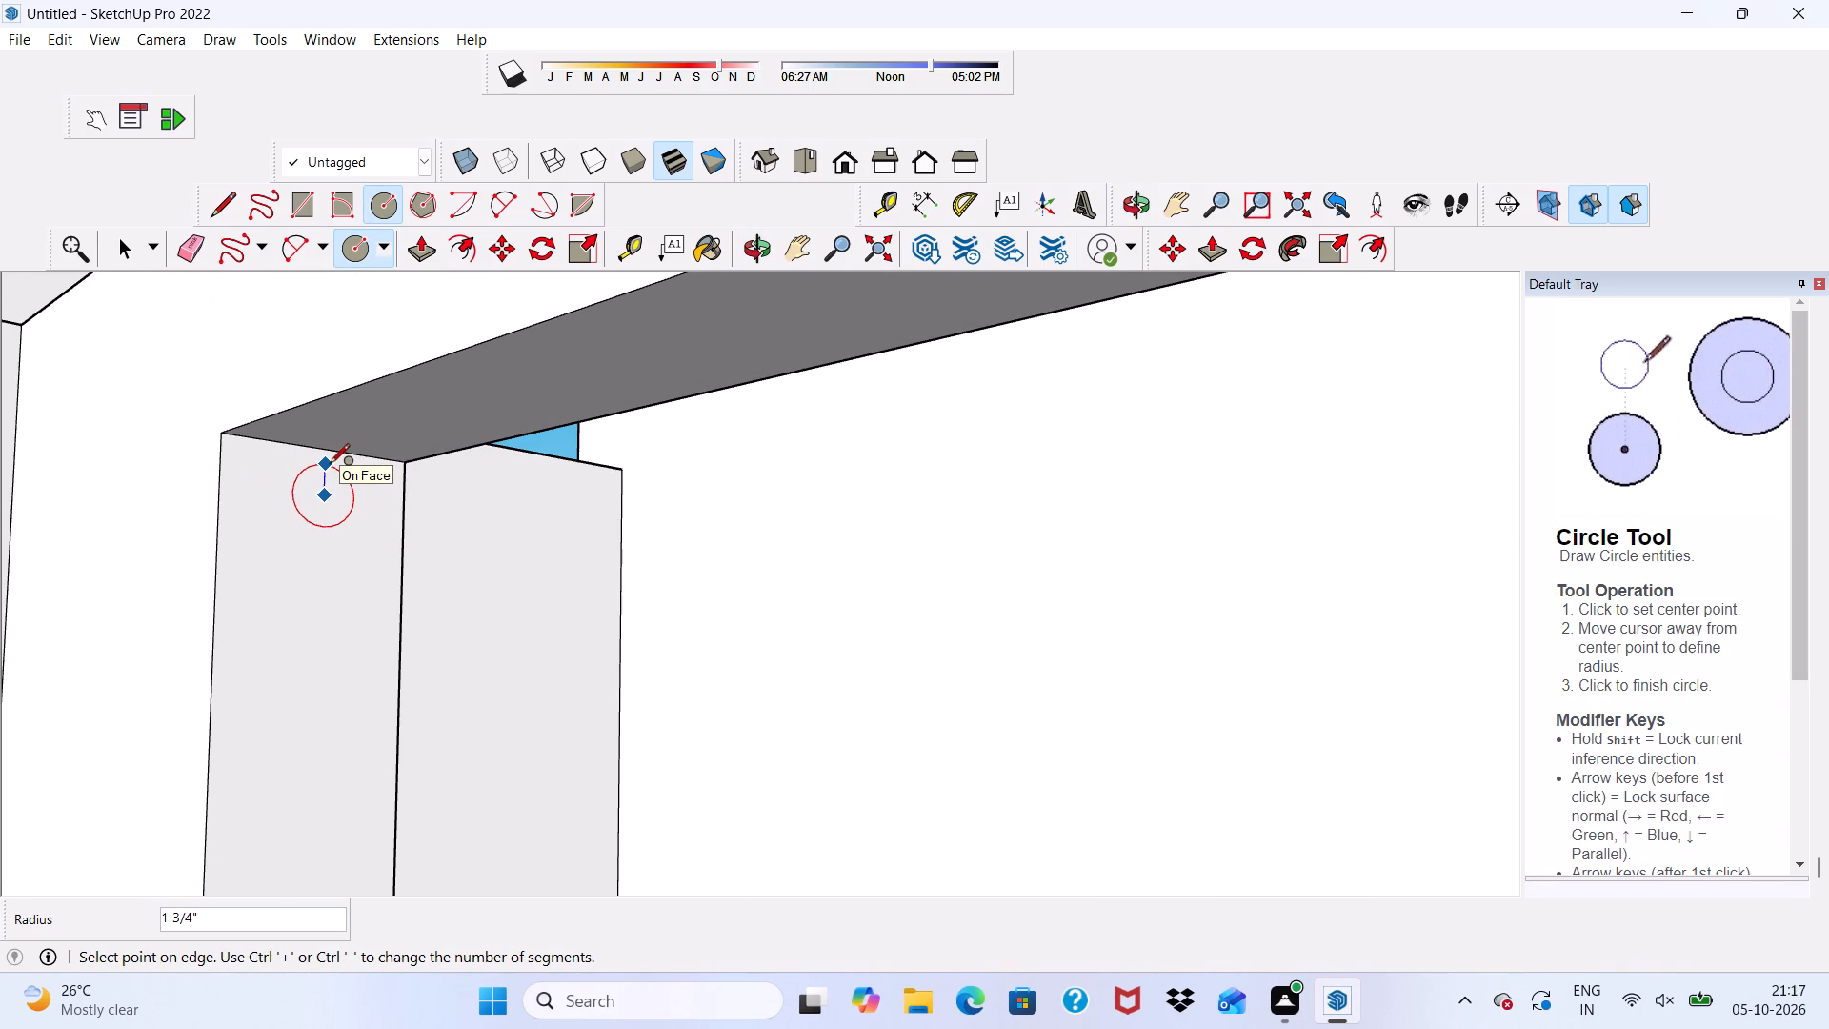
left_click(330, 460)
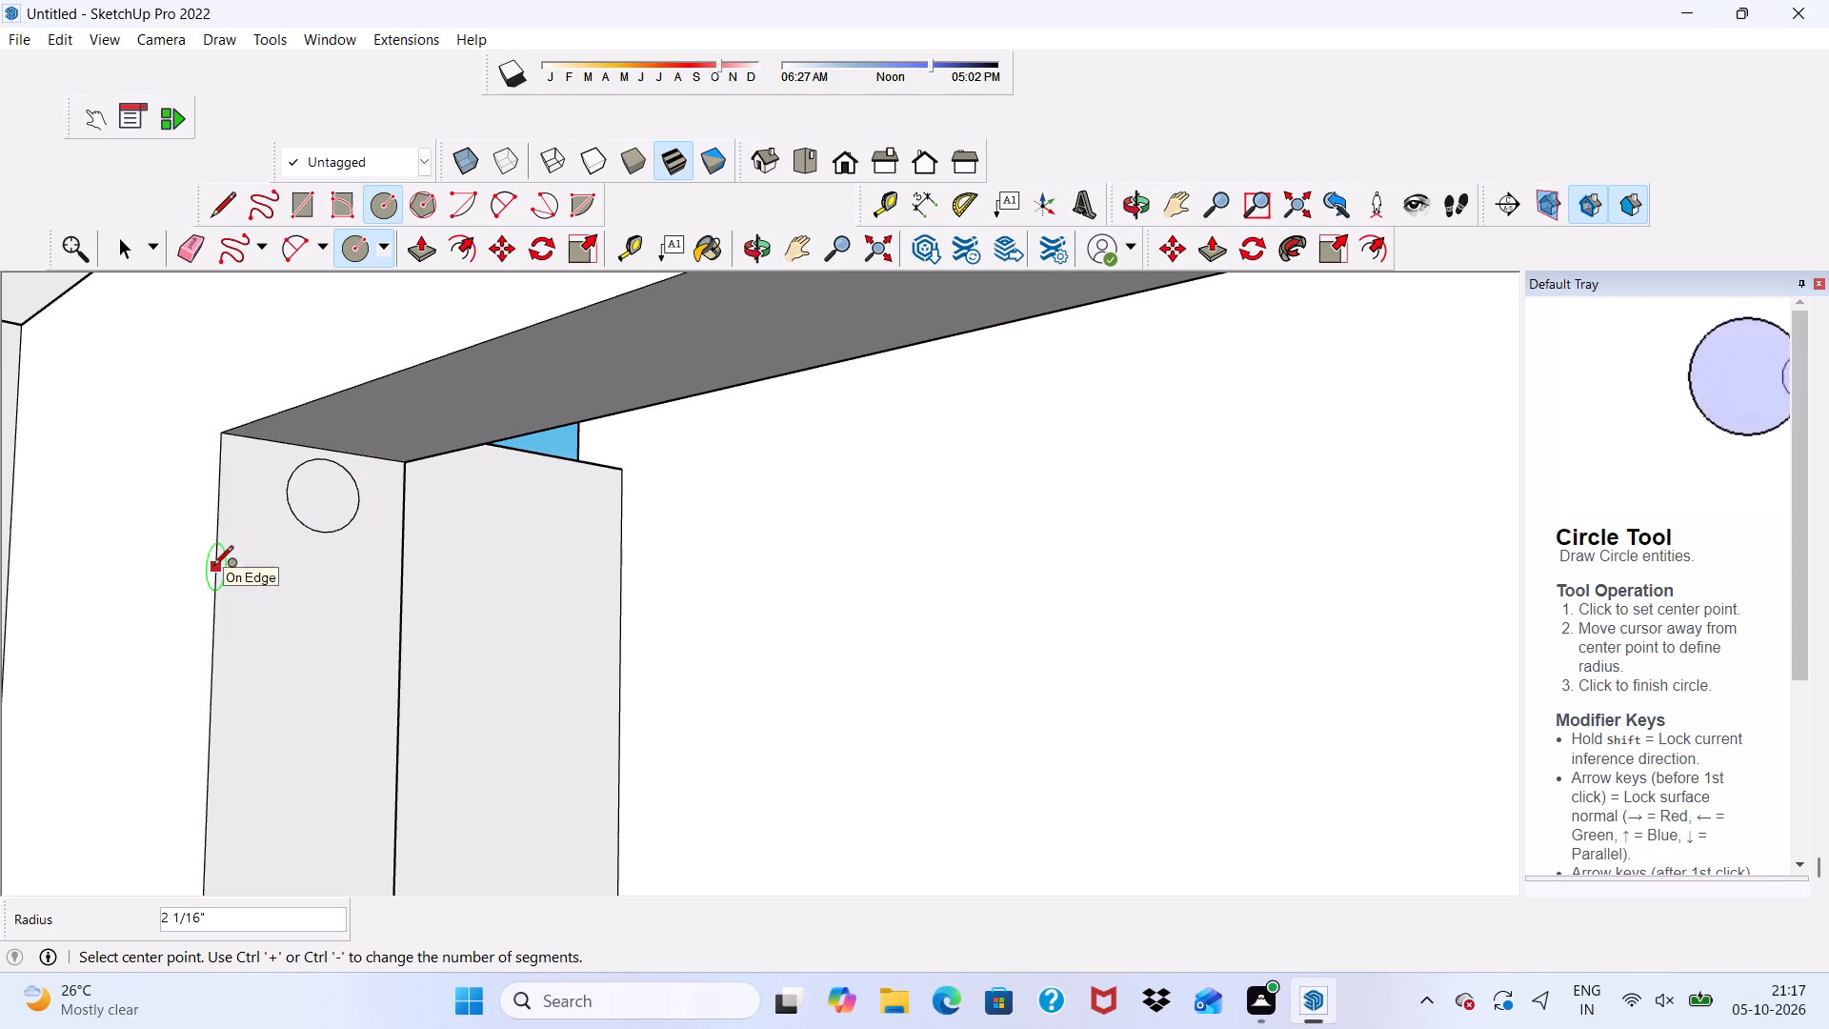
key("space")
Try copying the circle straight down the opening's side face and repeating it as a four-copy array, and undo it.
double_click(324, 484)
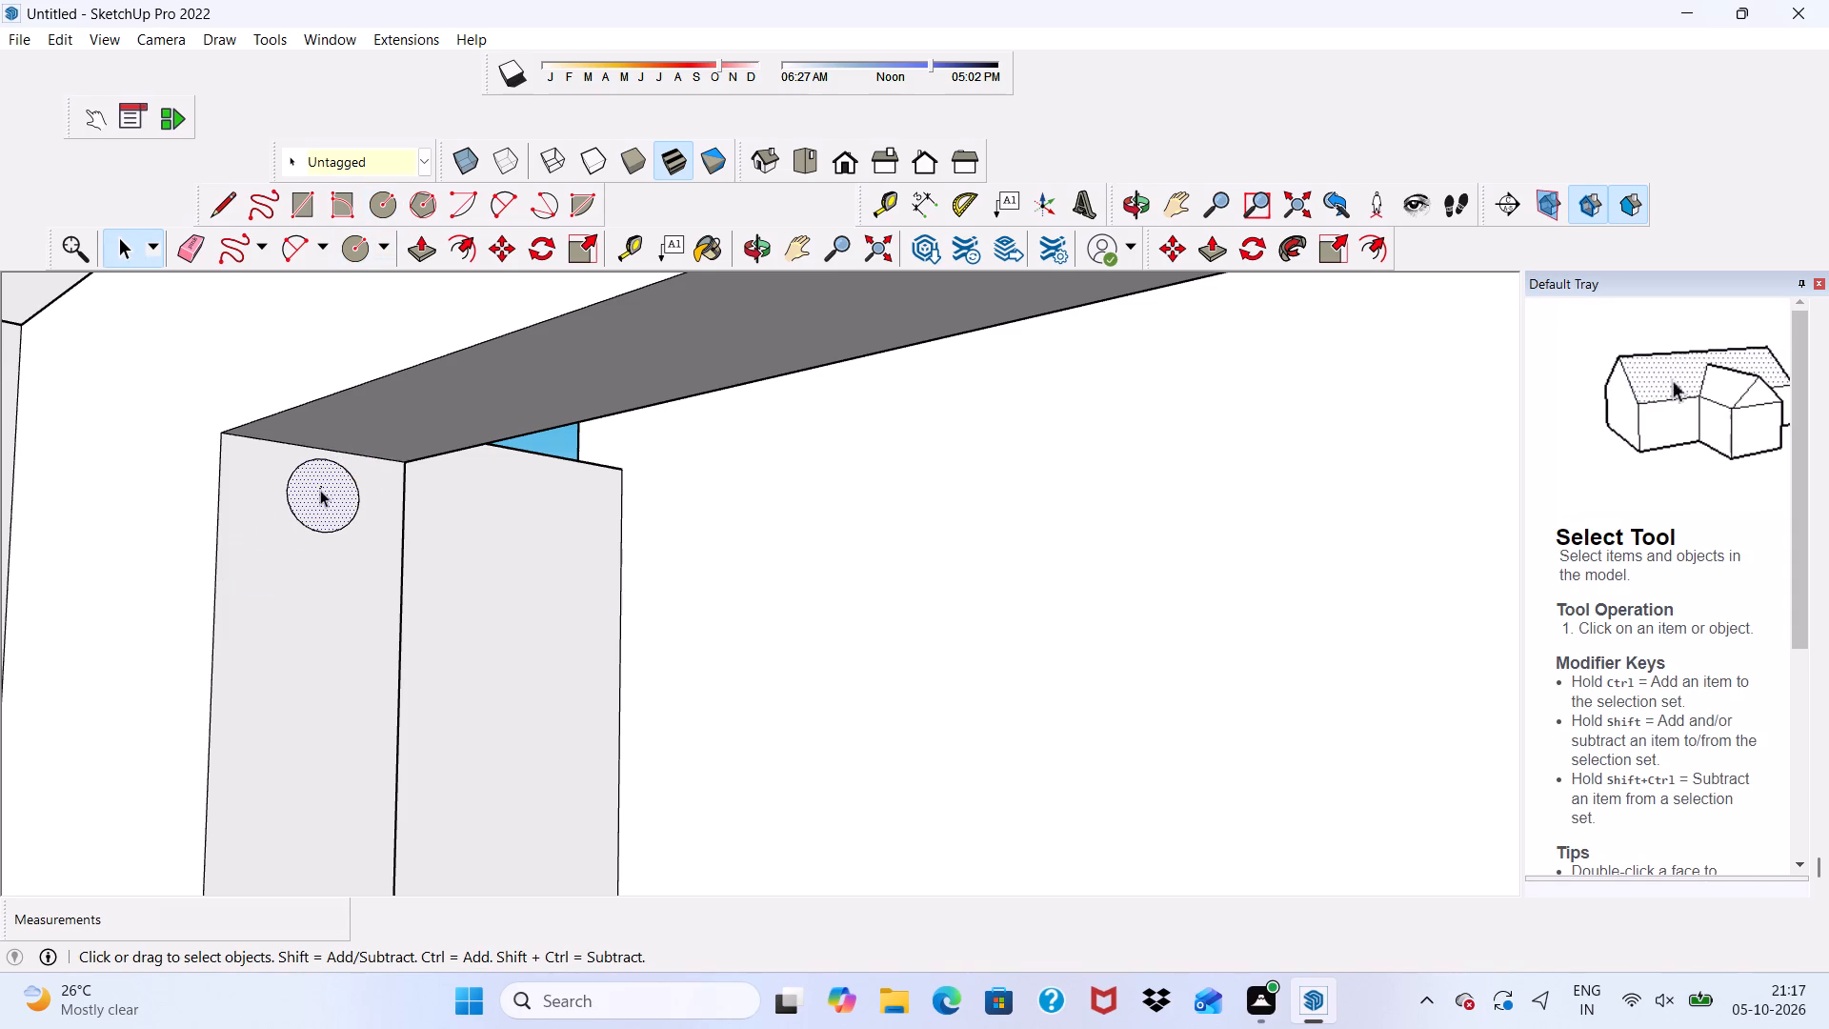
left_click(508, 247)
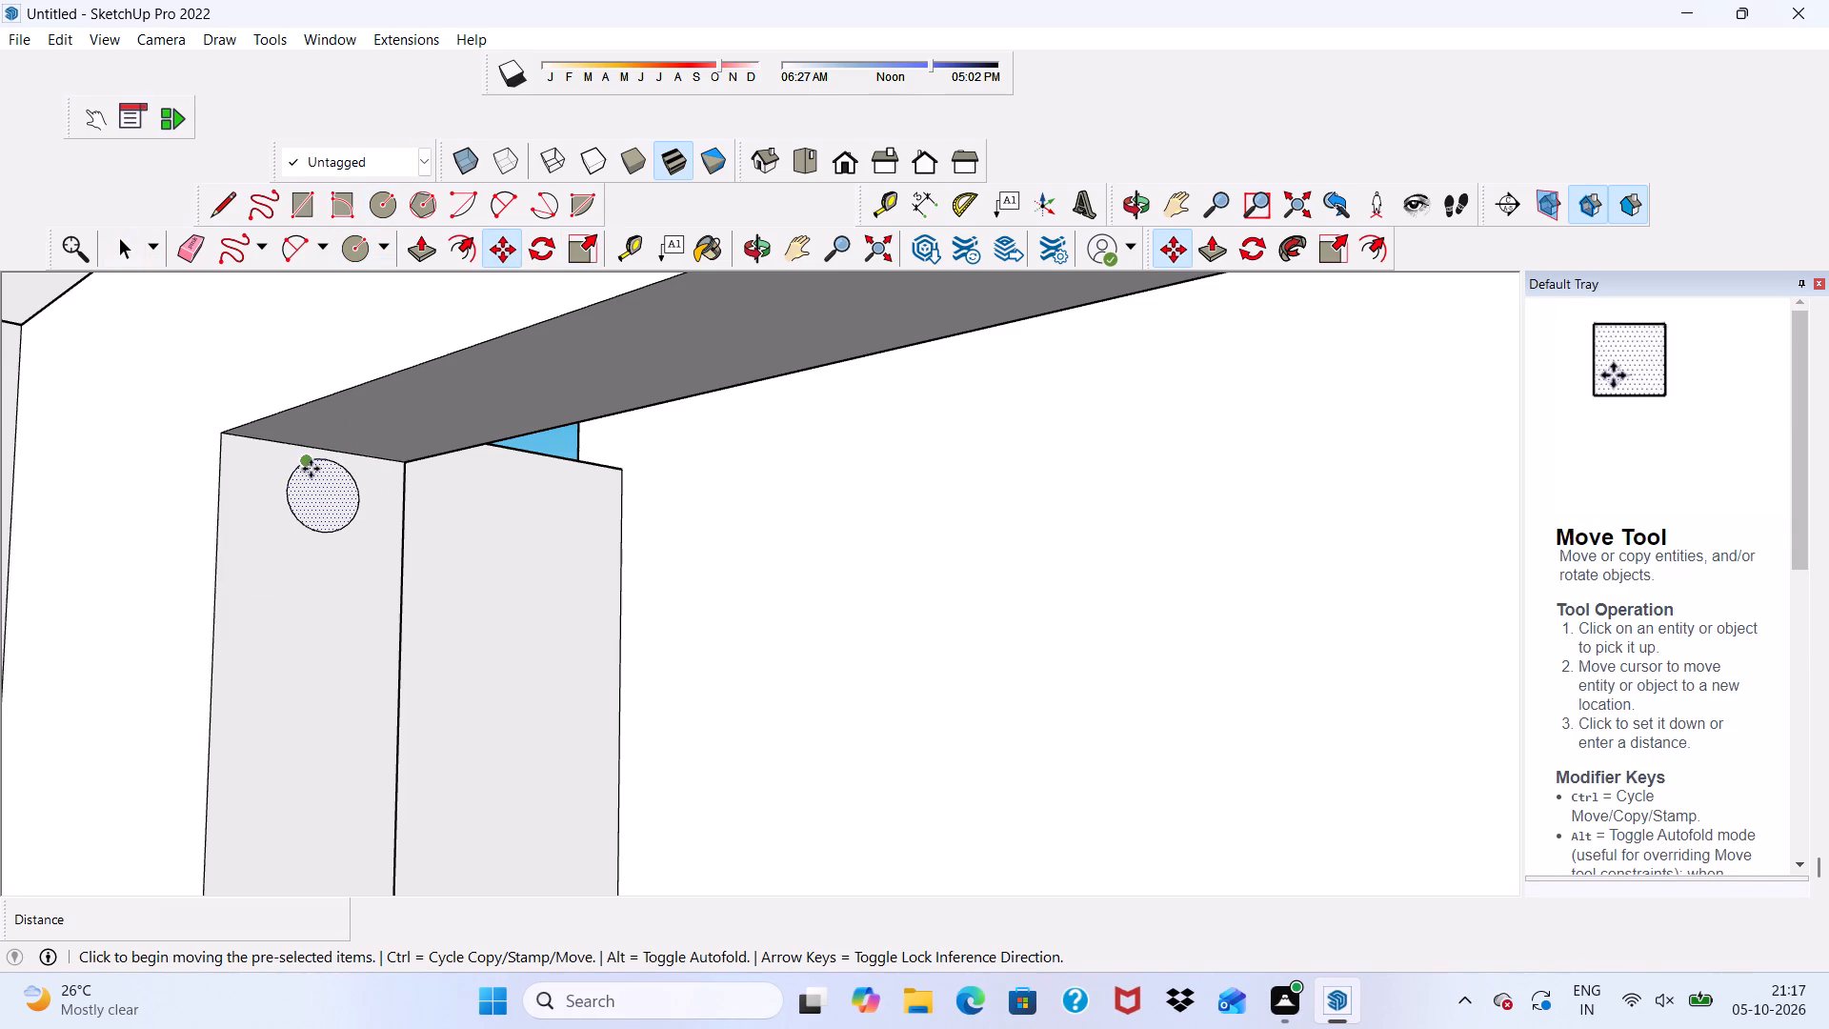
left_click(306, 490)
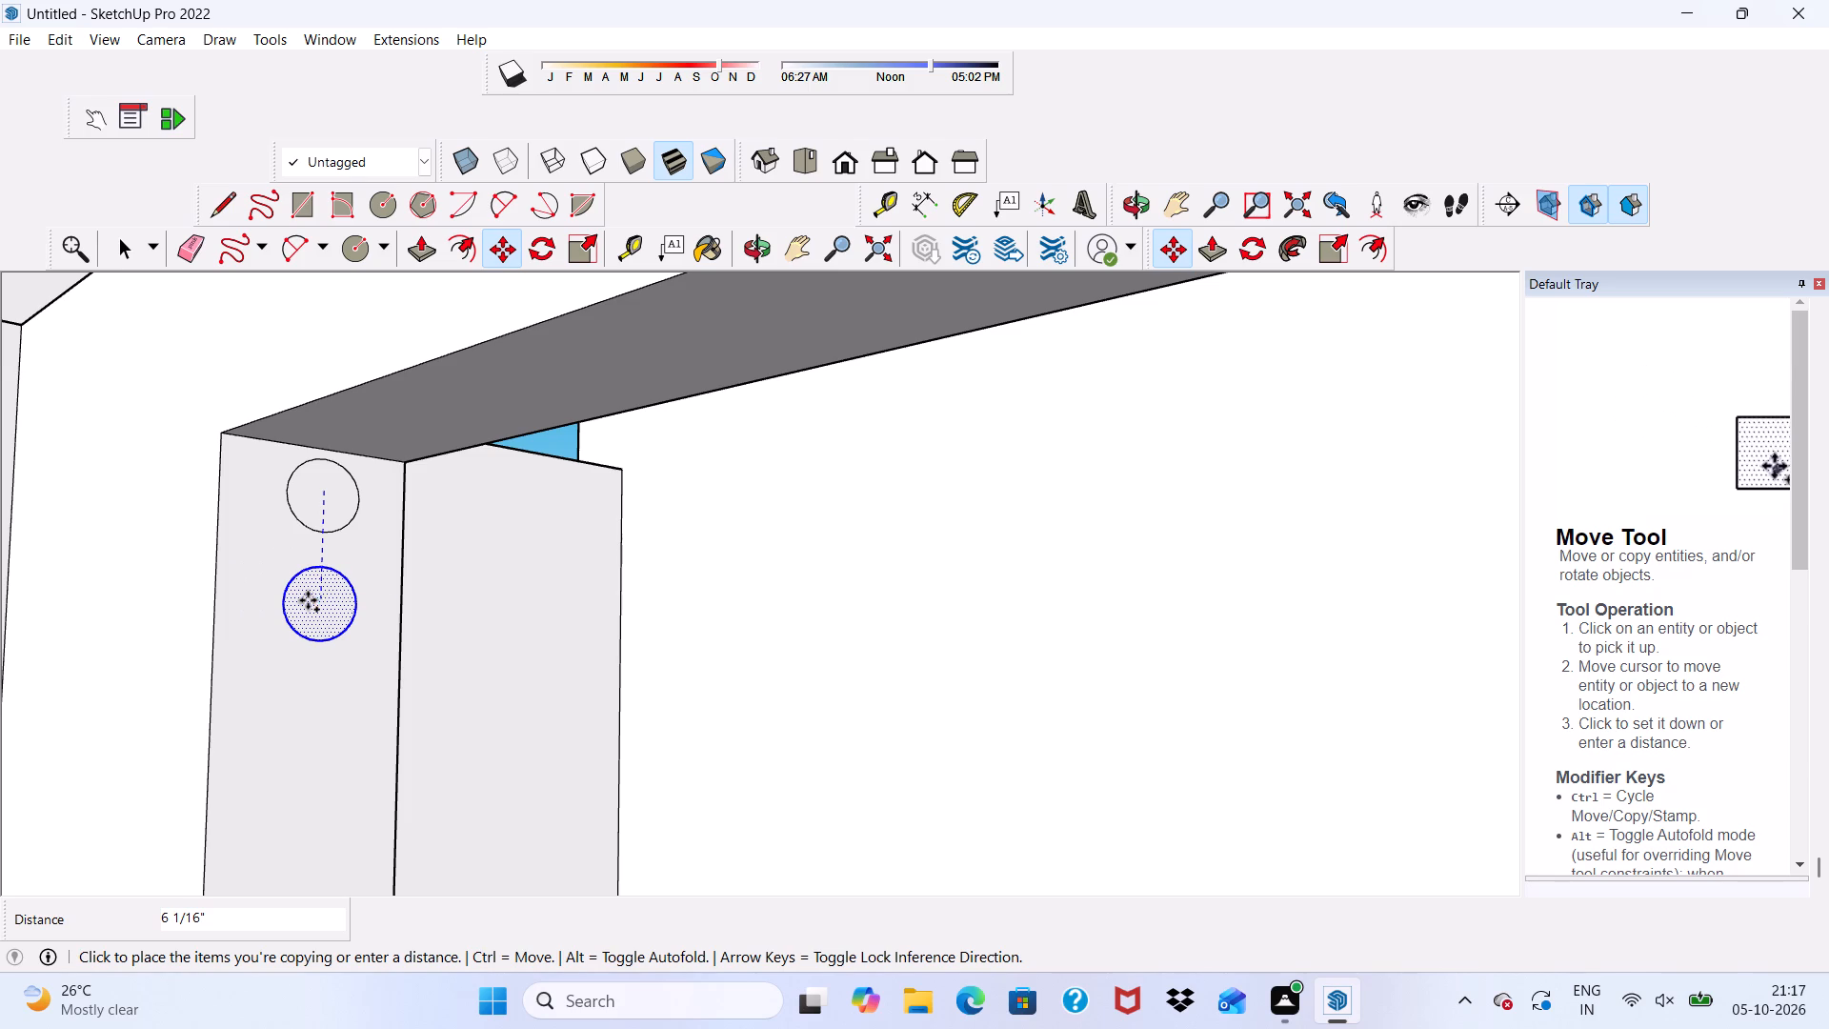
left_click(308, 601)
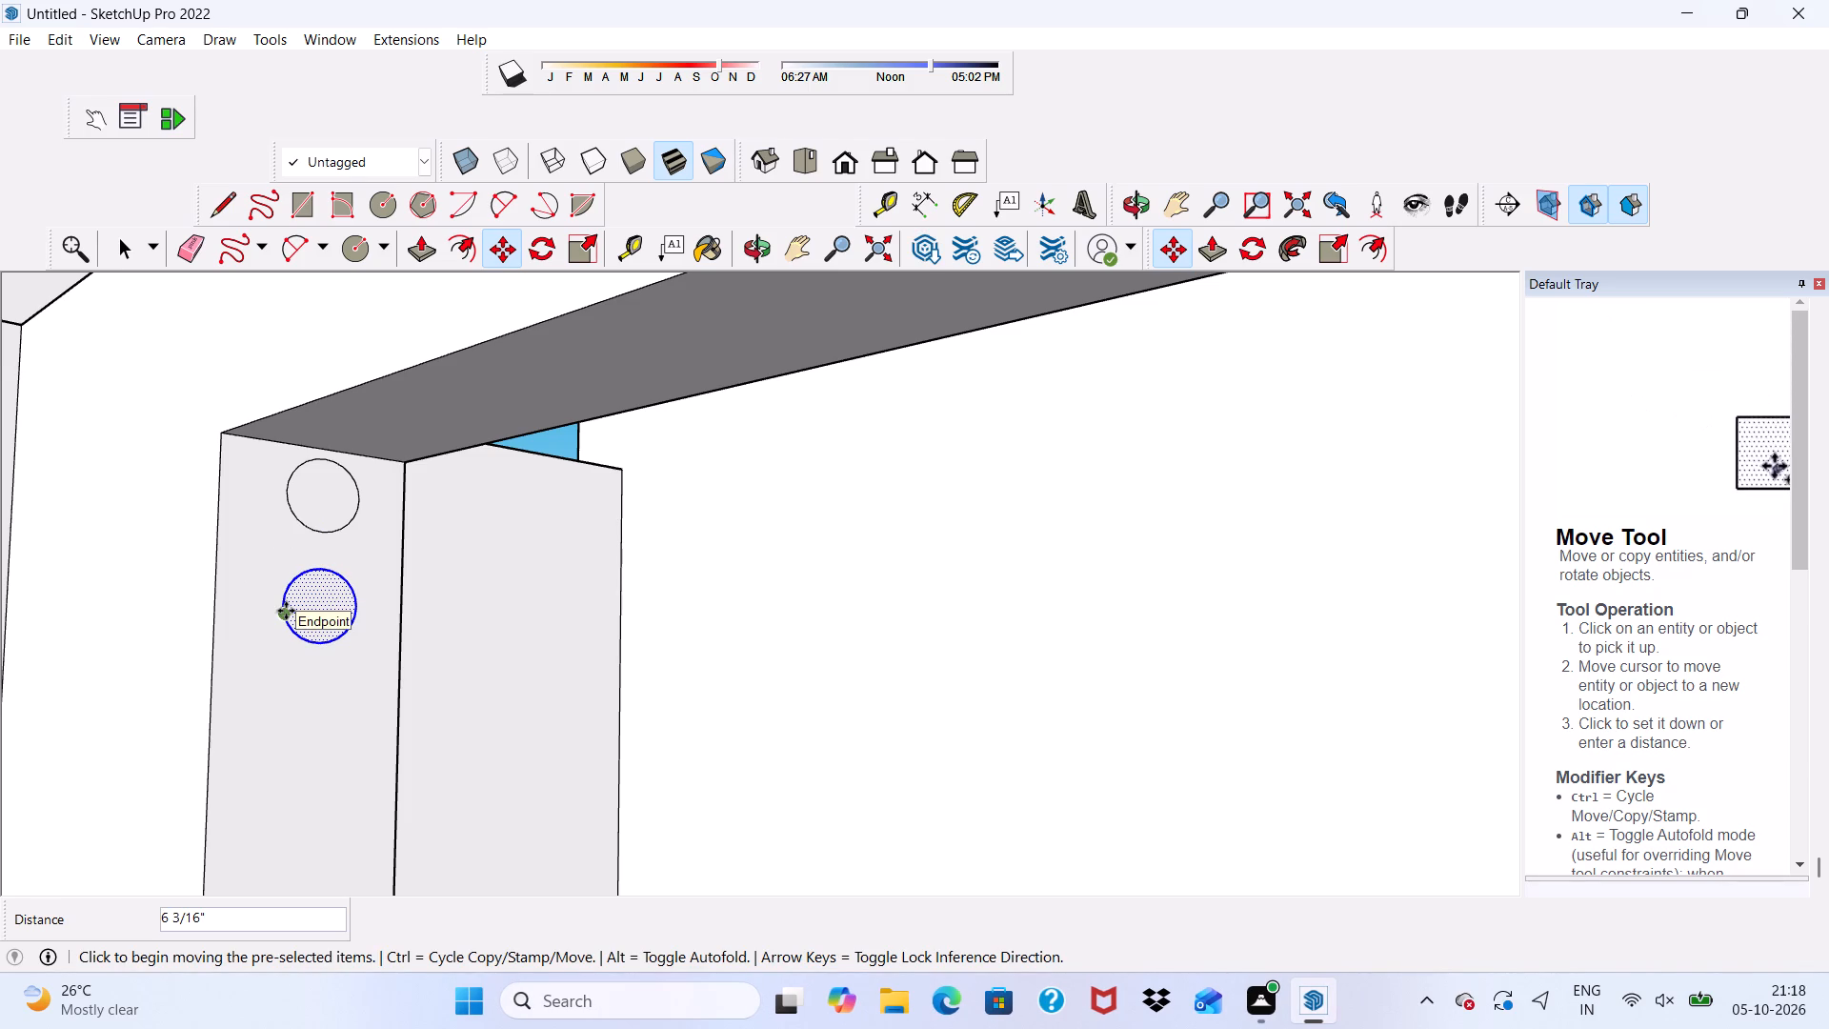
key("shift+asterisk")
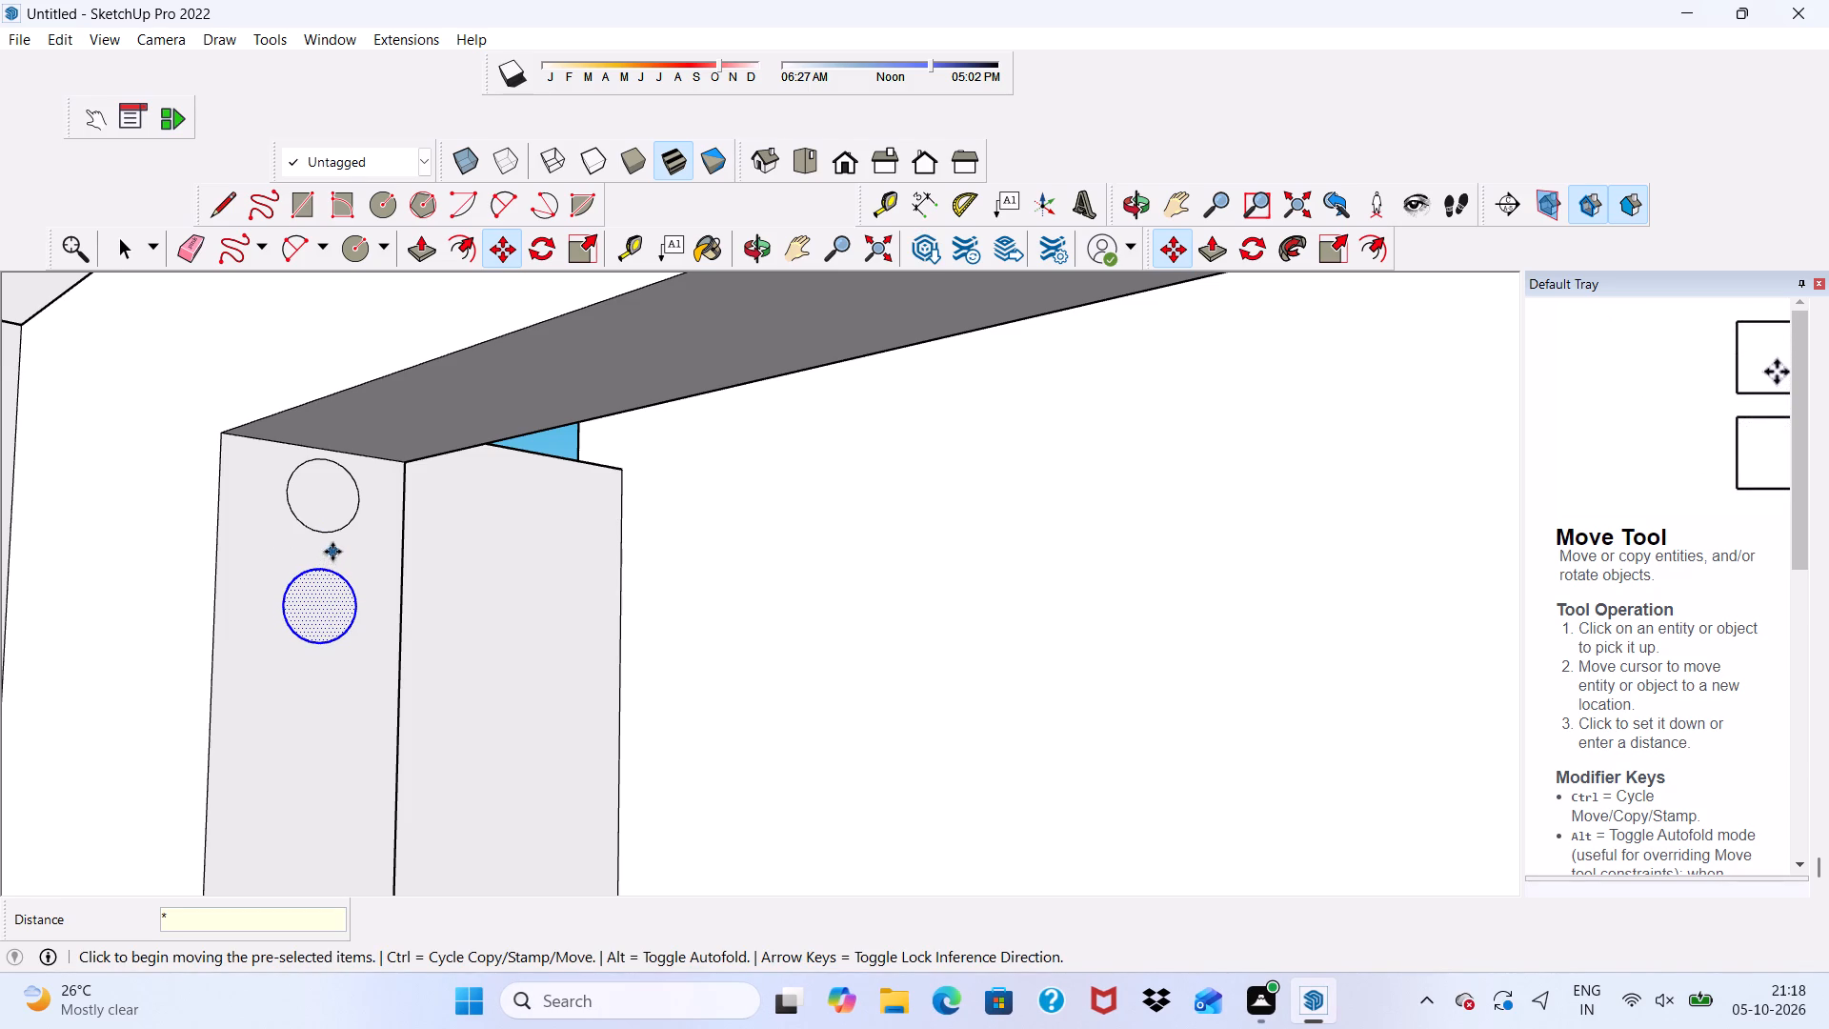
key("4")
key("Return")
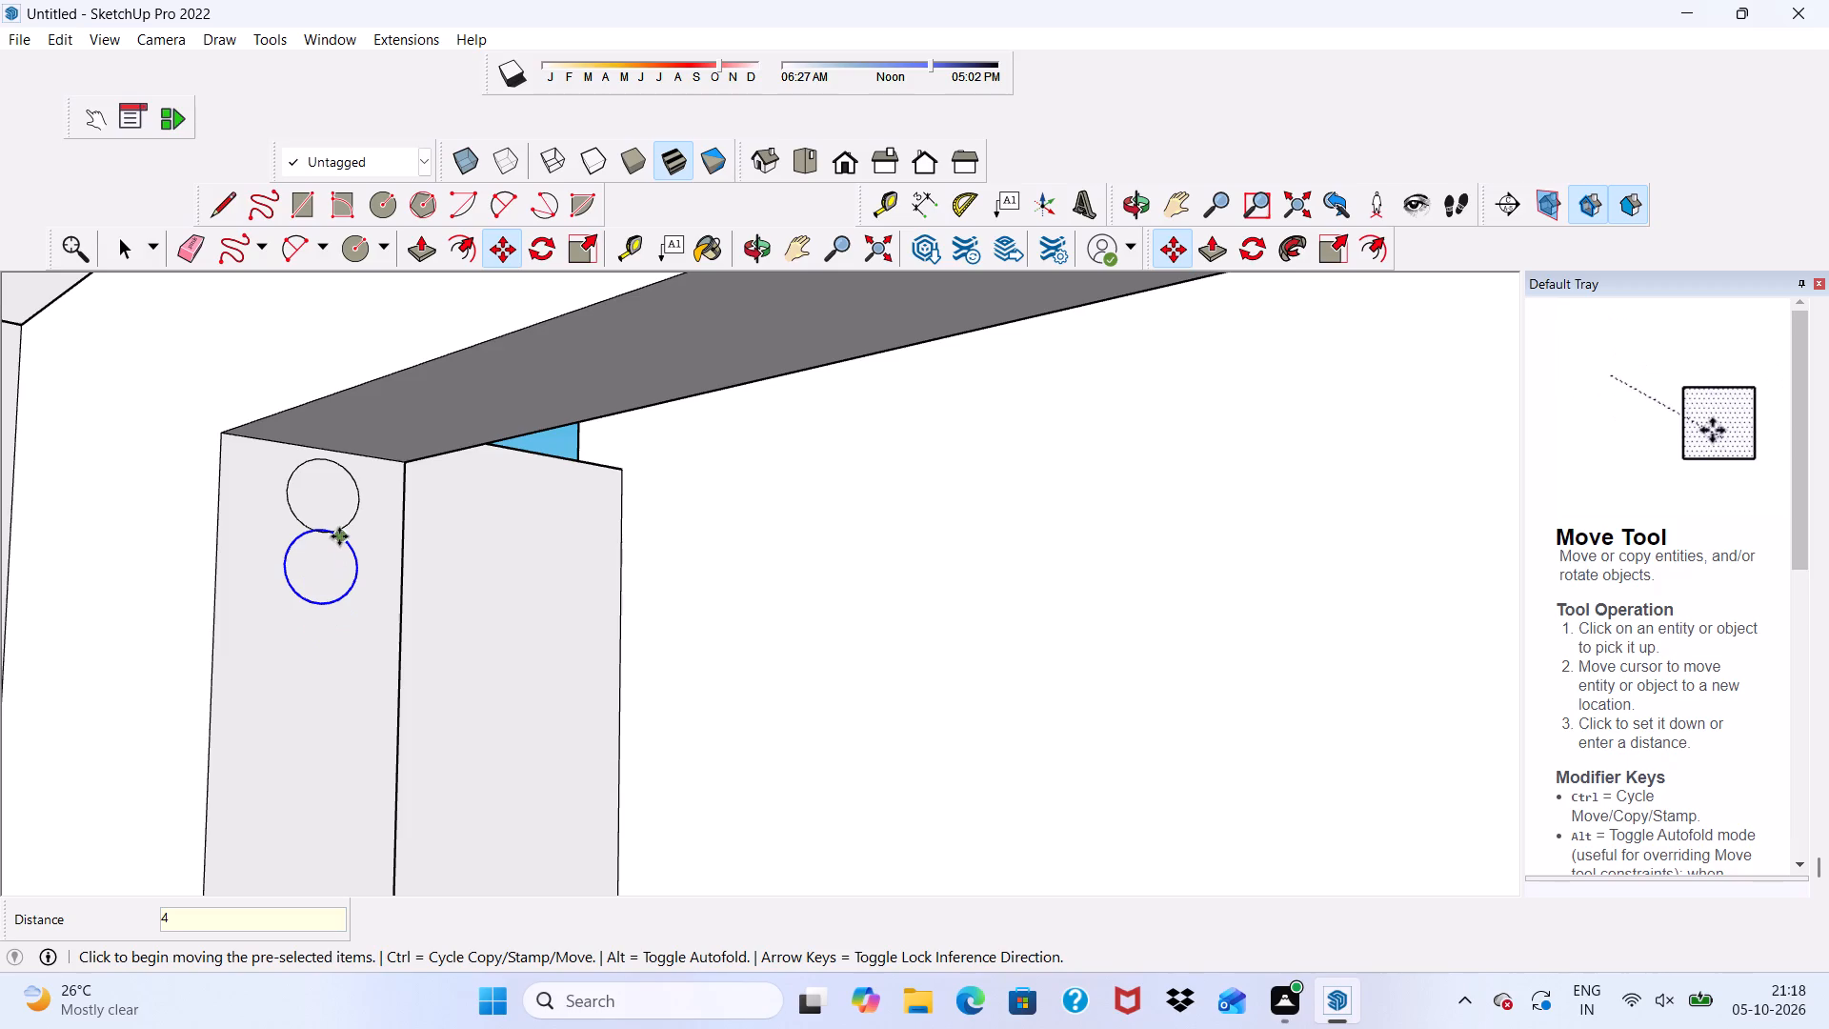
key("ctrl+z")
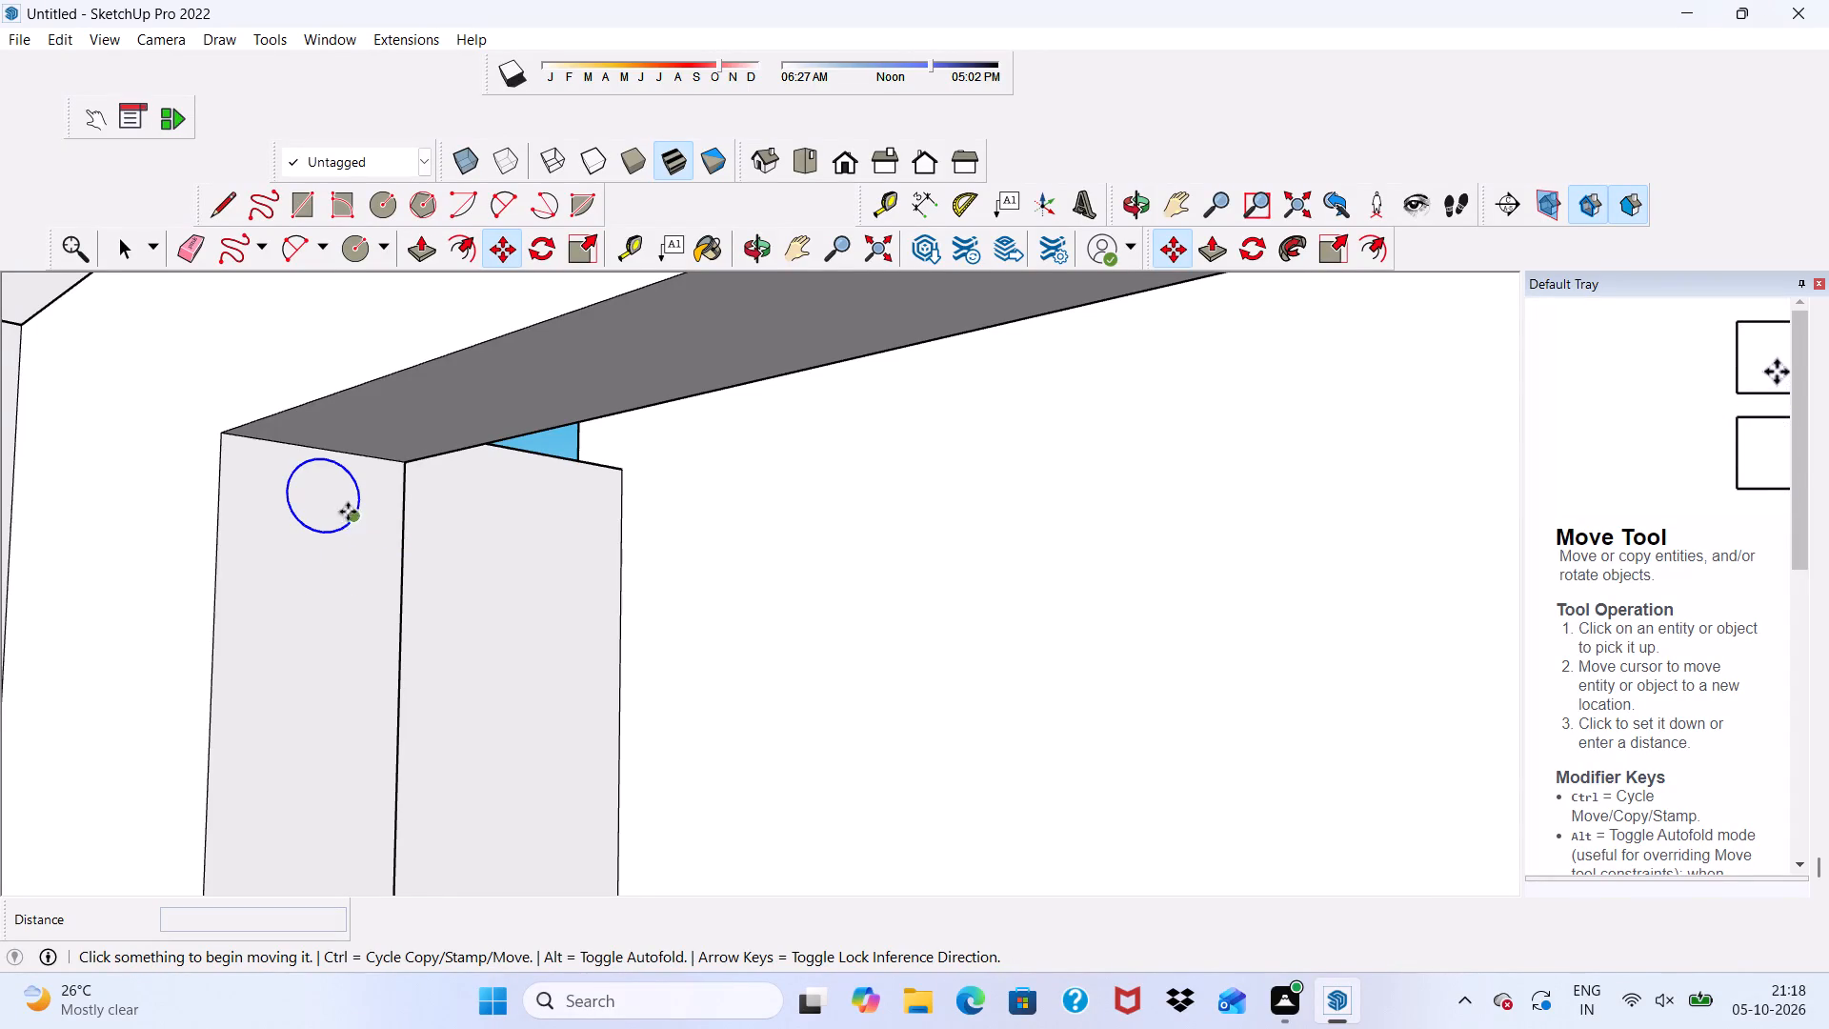
Copy the circle about 6 11/16" straight down the opening's inner side face.
left_click(346, 504)
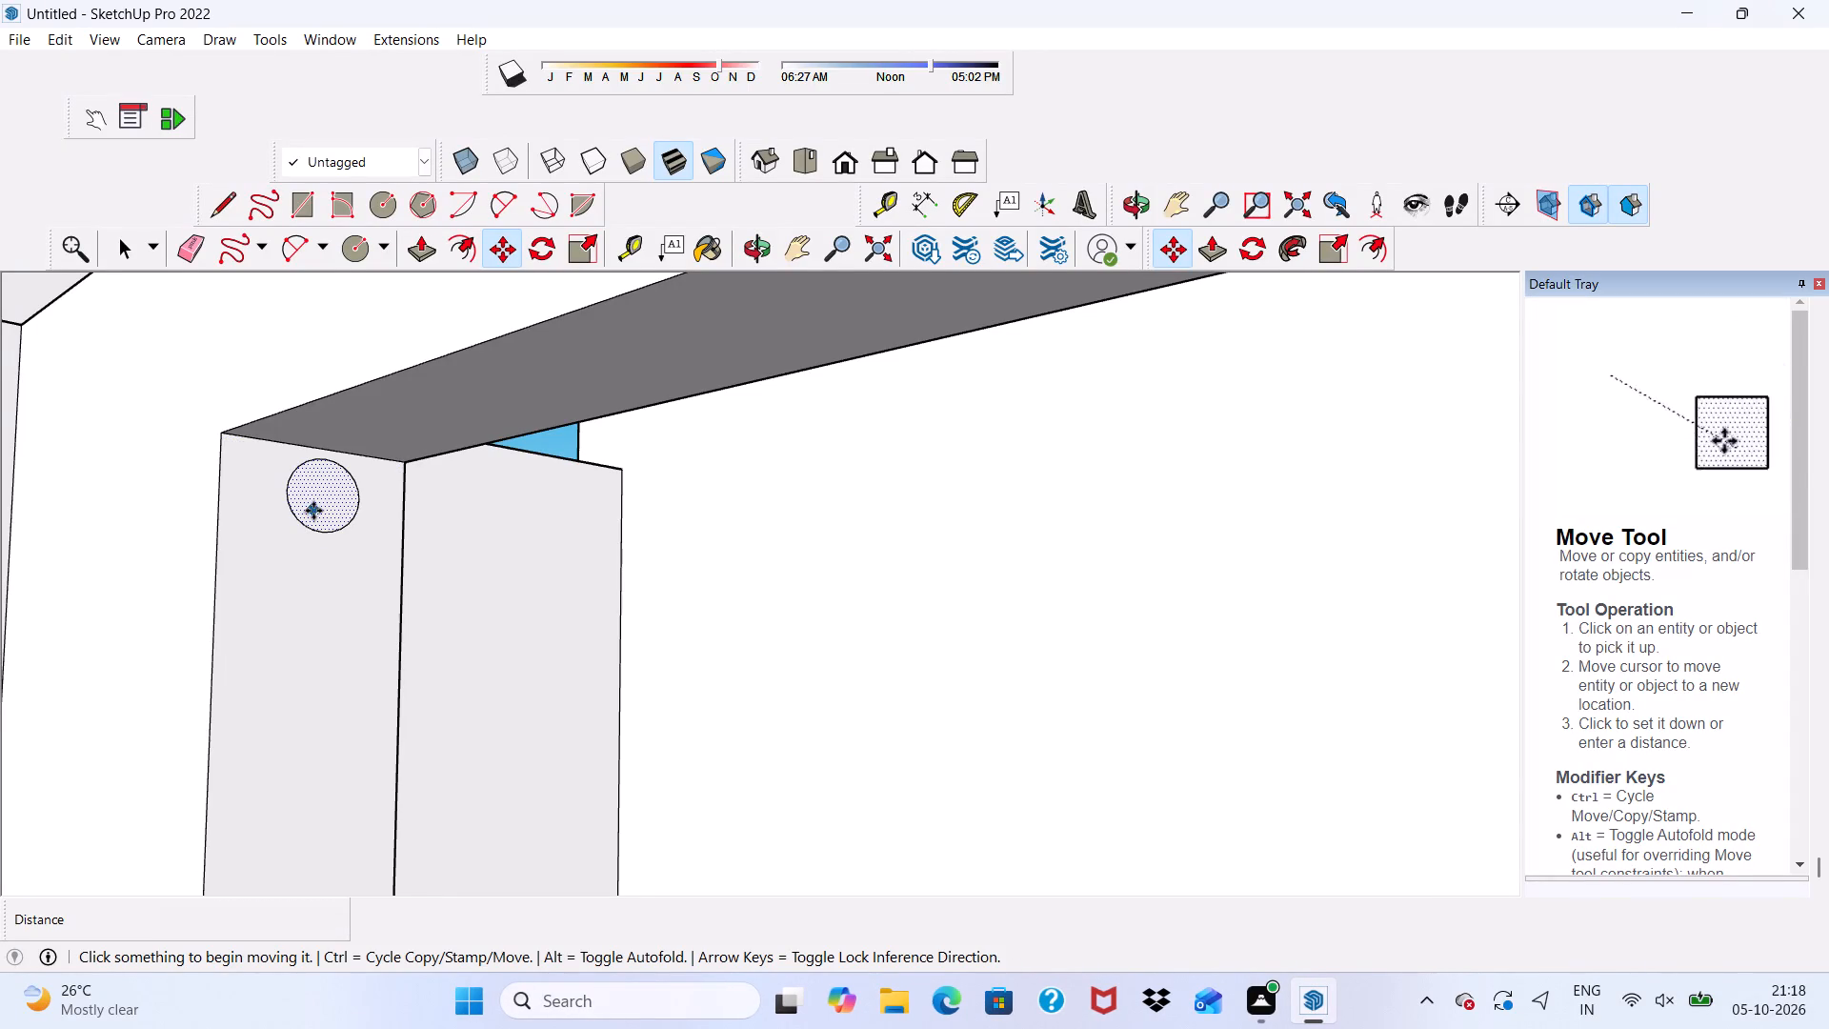
left_click(313, 511)
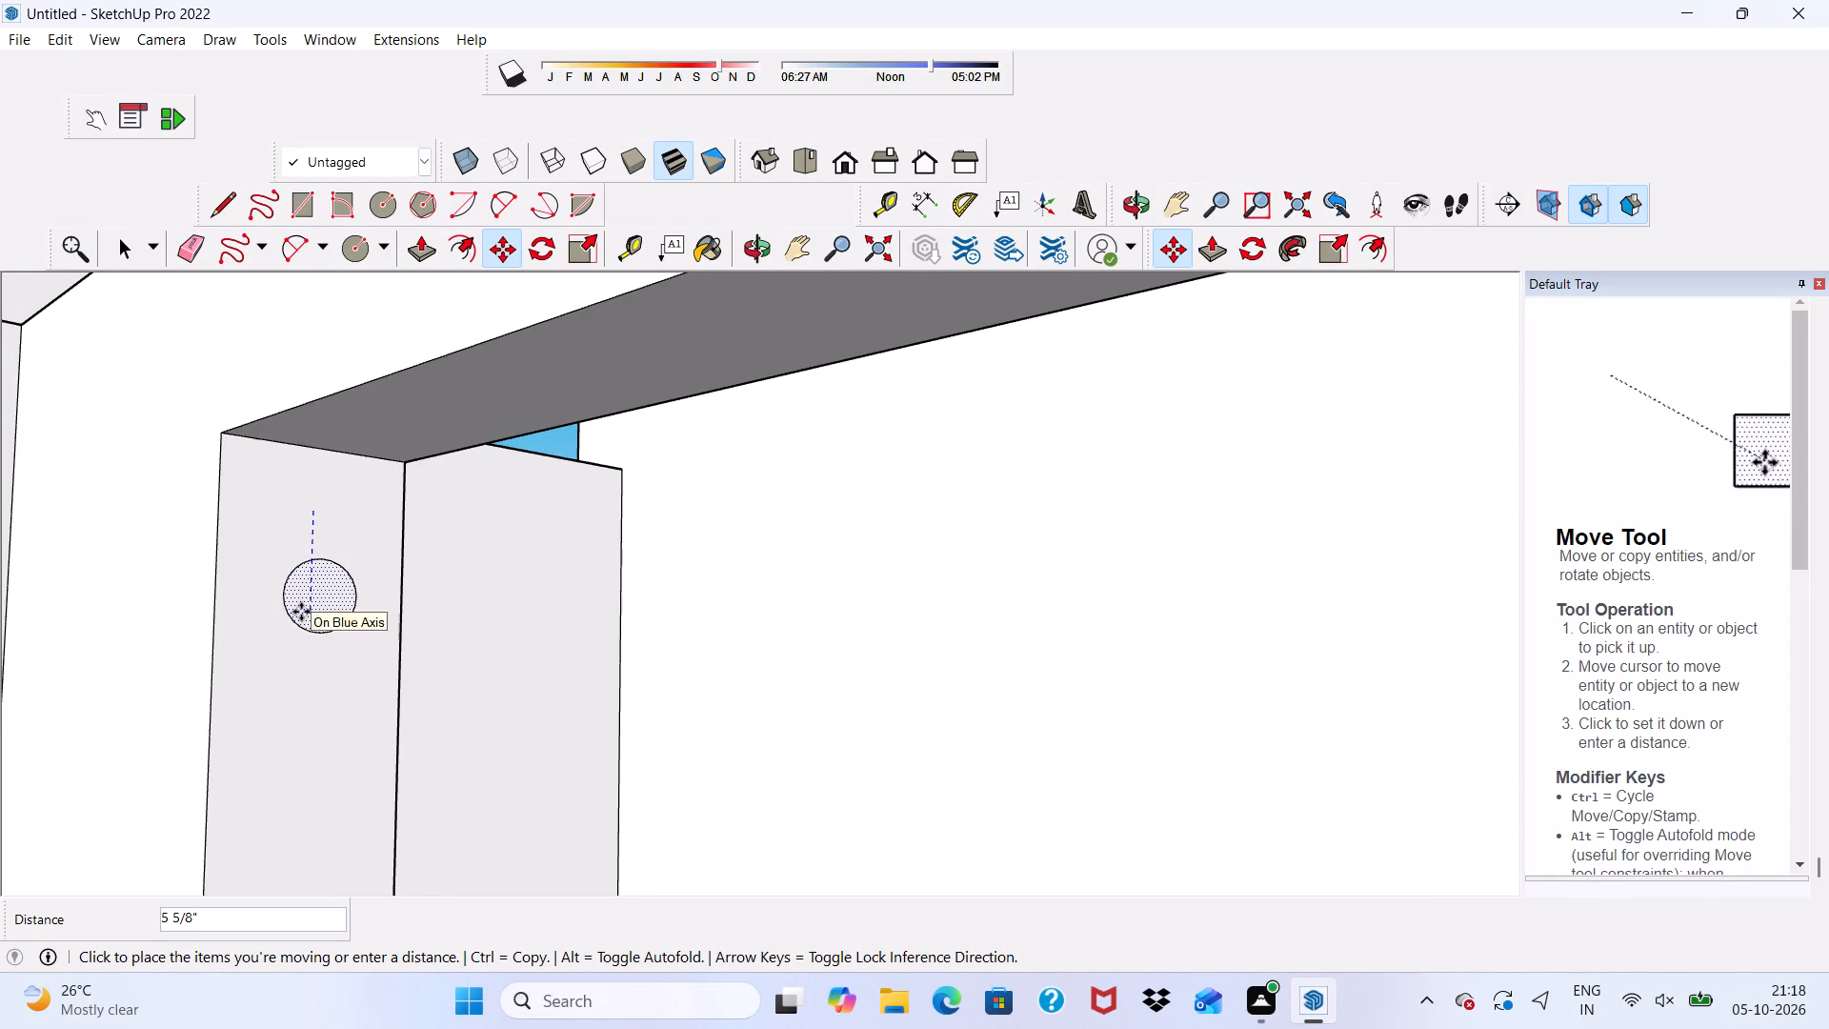
left_click(300, 631)
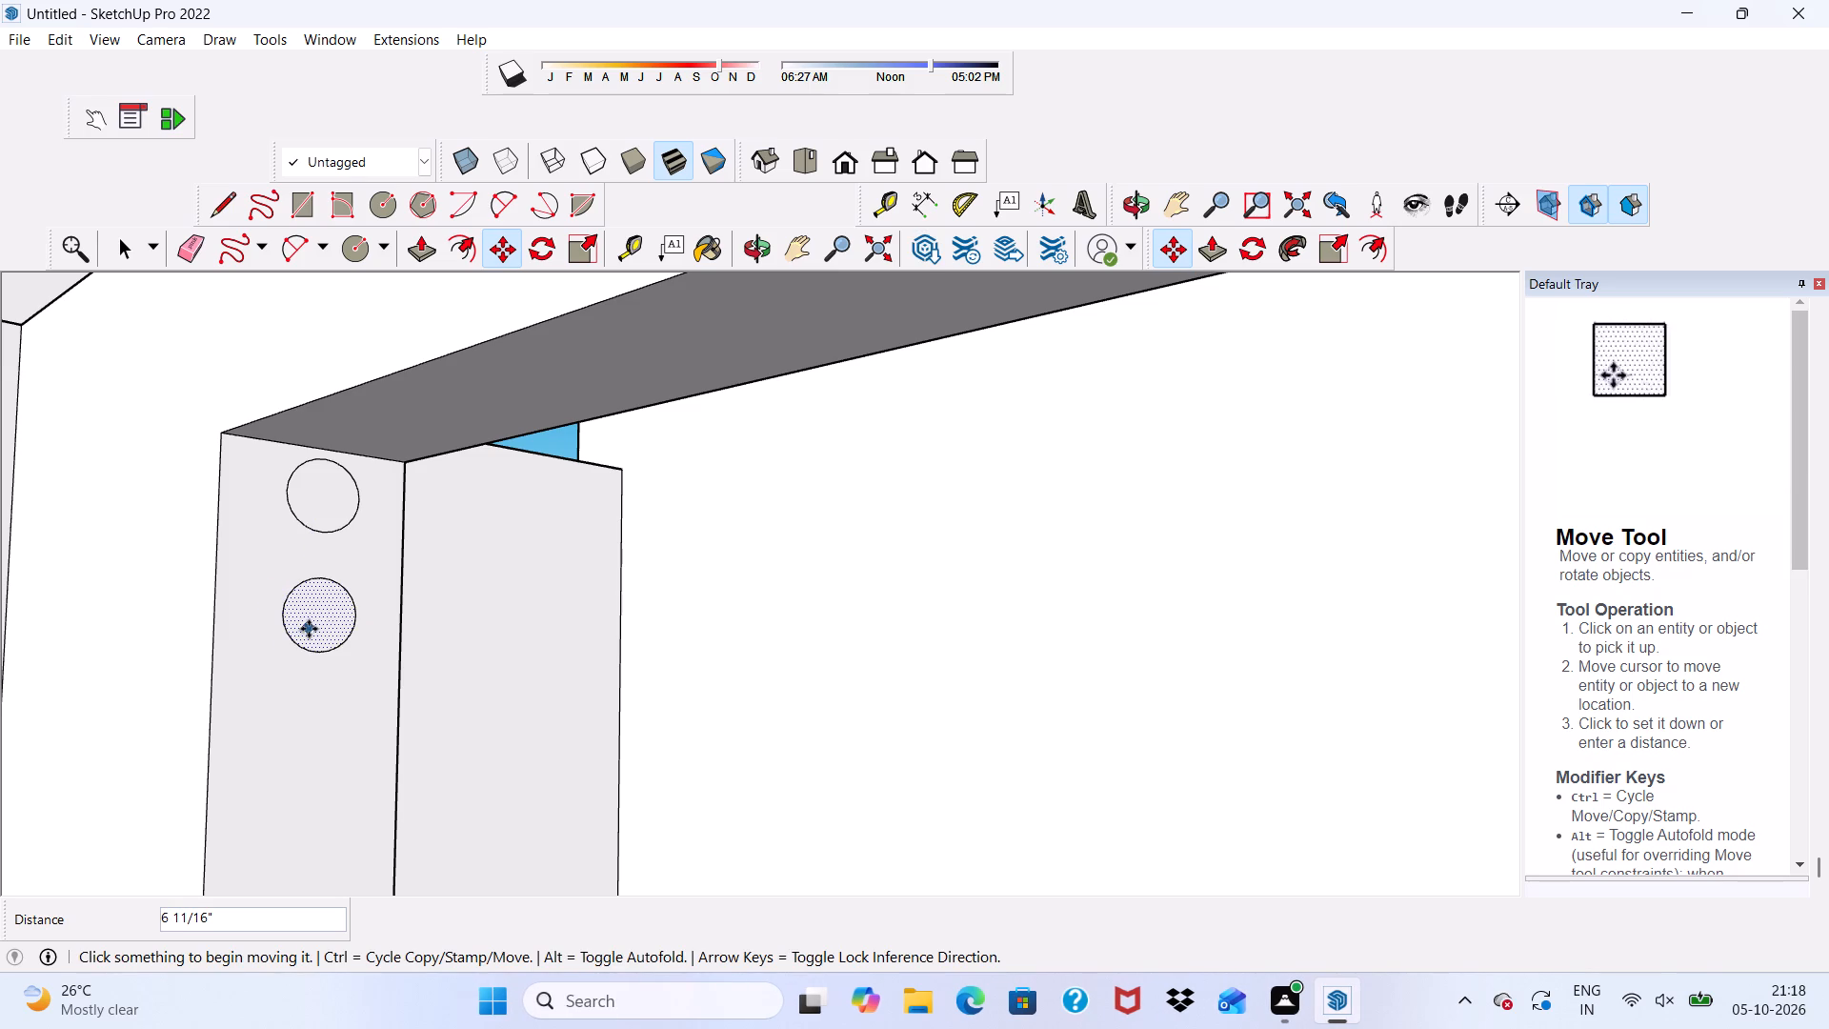
Repeat the copied circle as a four-copy array down the opening's inner side face.
key("shift+asterisk")
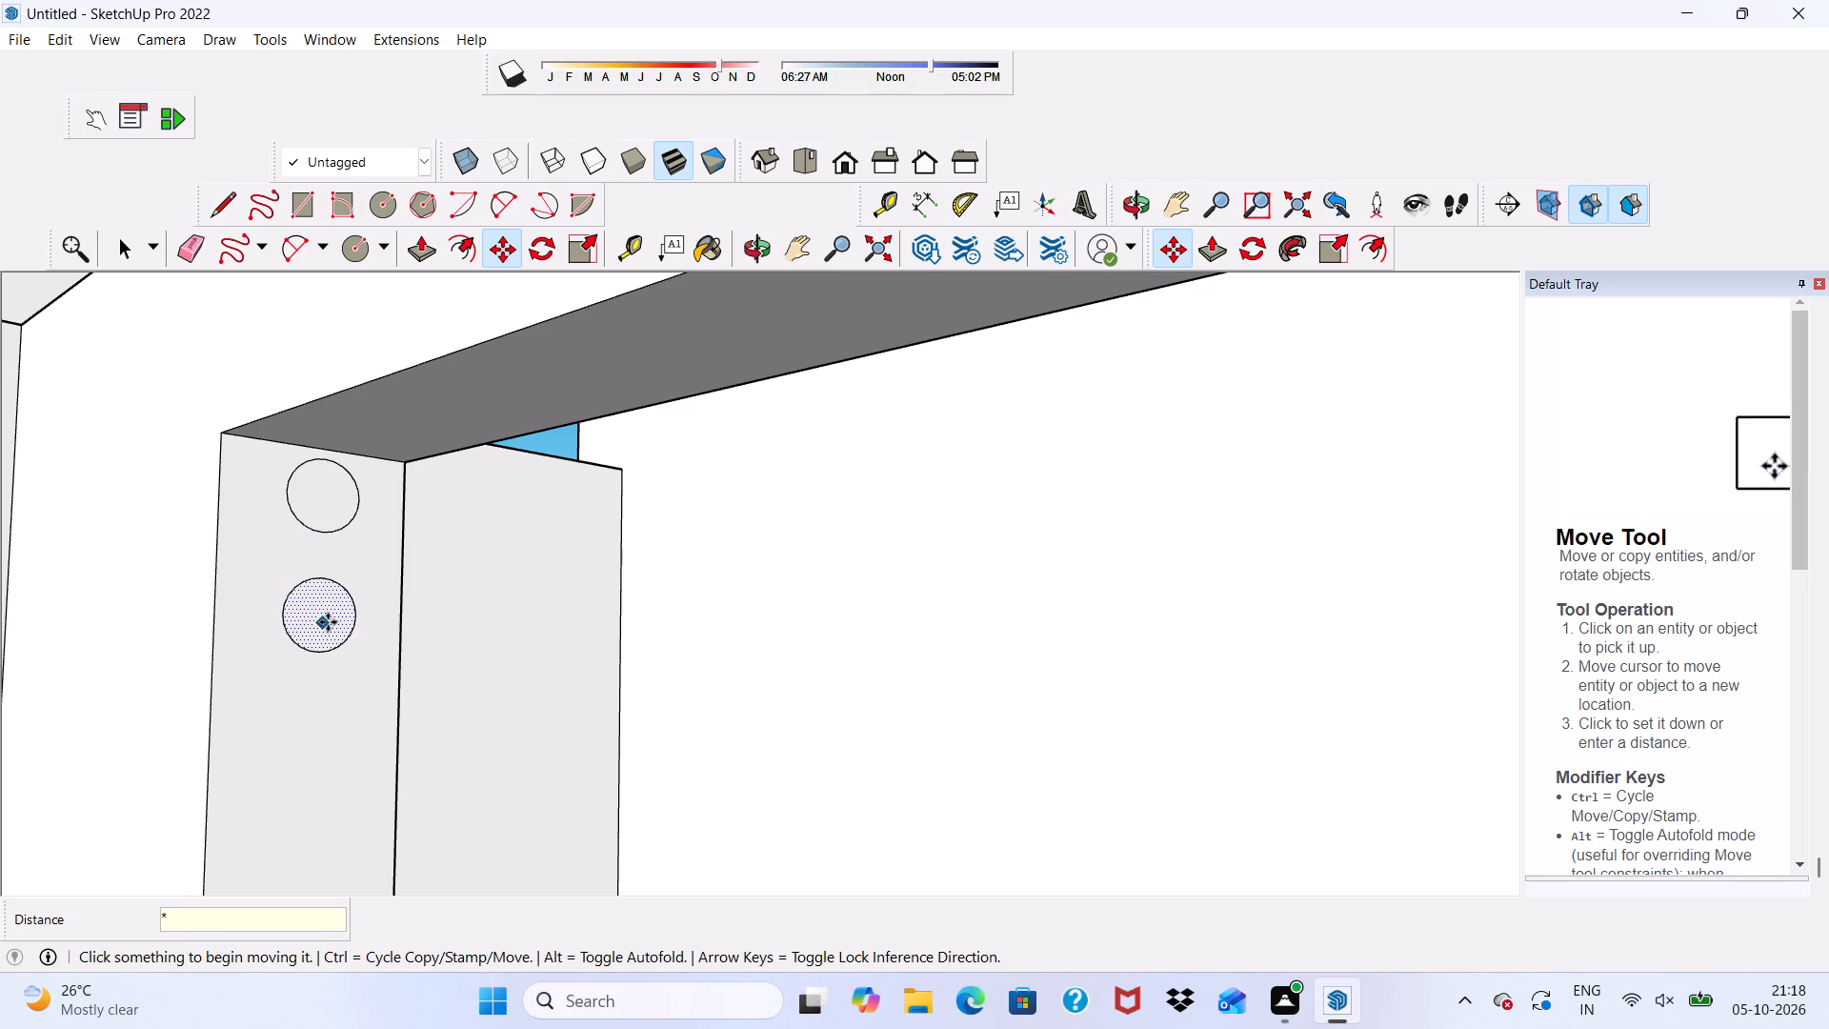
key("4")
key("Return")
scroll(345, 615, "down", 6)
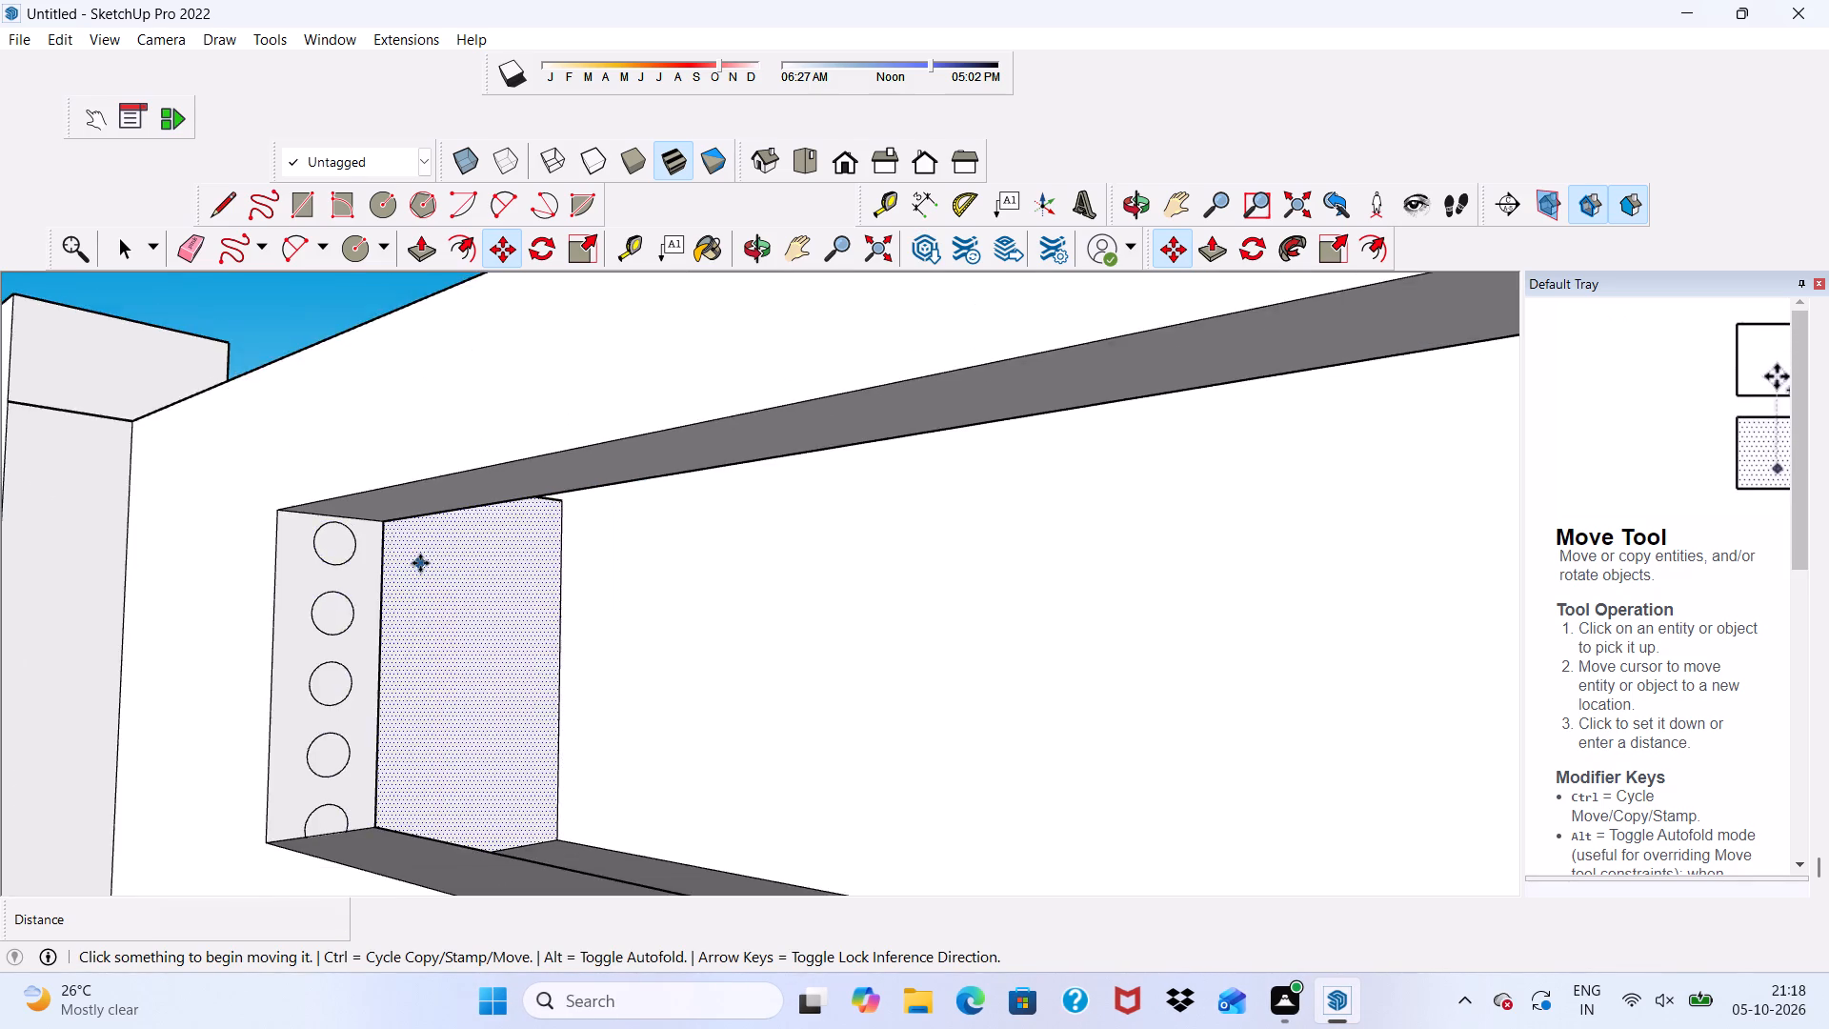
scroll(420, 565, "down", 5)
key("space")
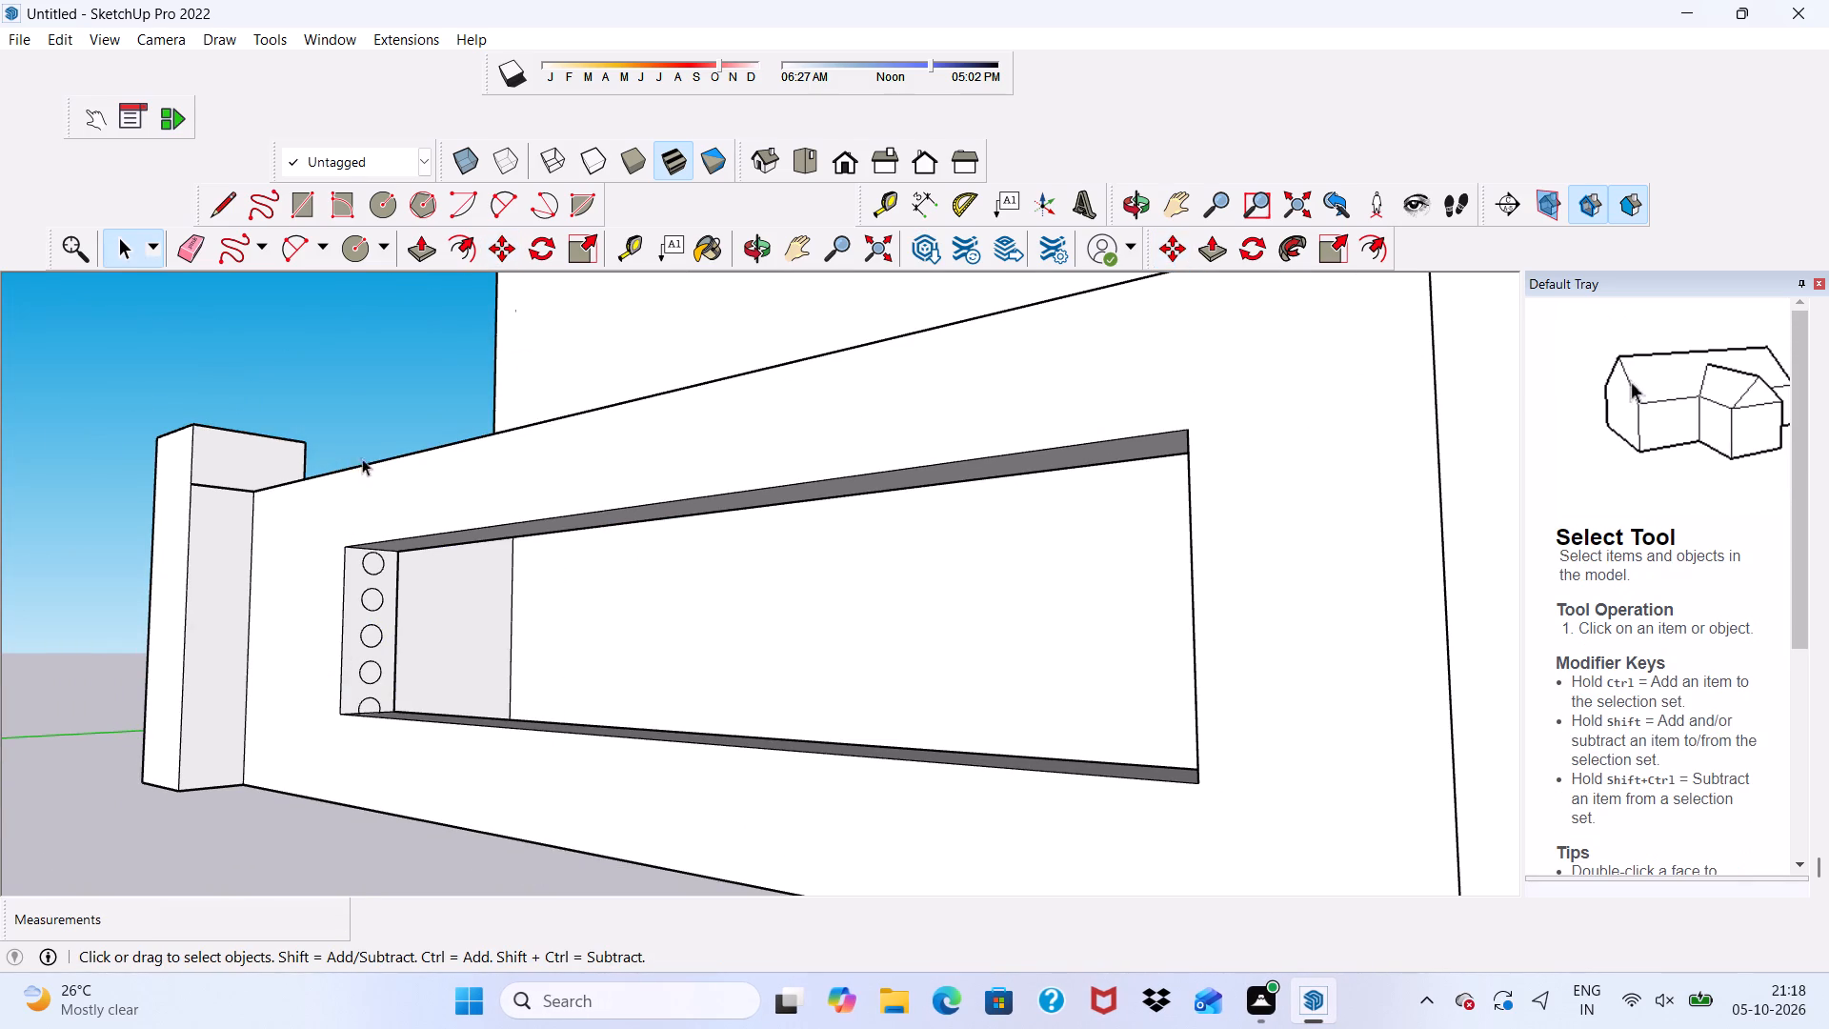
Push/Pull the top circle about 12' 6 1/4" across the wall opening to form the first round bar.
scroll(366, 443, "up", 6)
scroll(364, 633, "down", 6)
scroll(611, 341, "up", 2)
scroll(611, 341, "down", 9)
scroll(275, 610, "up", 3)
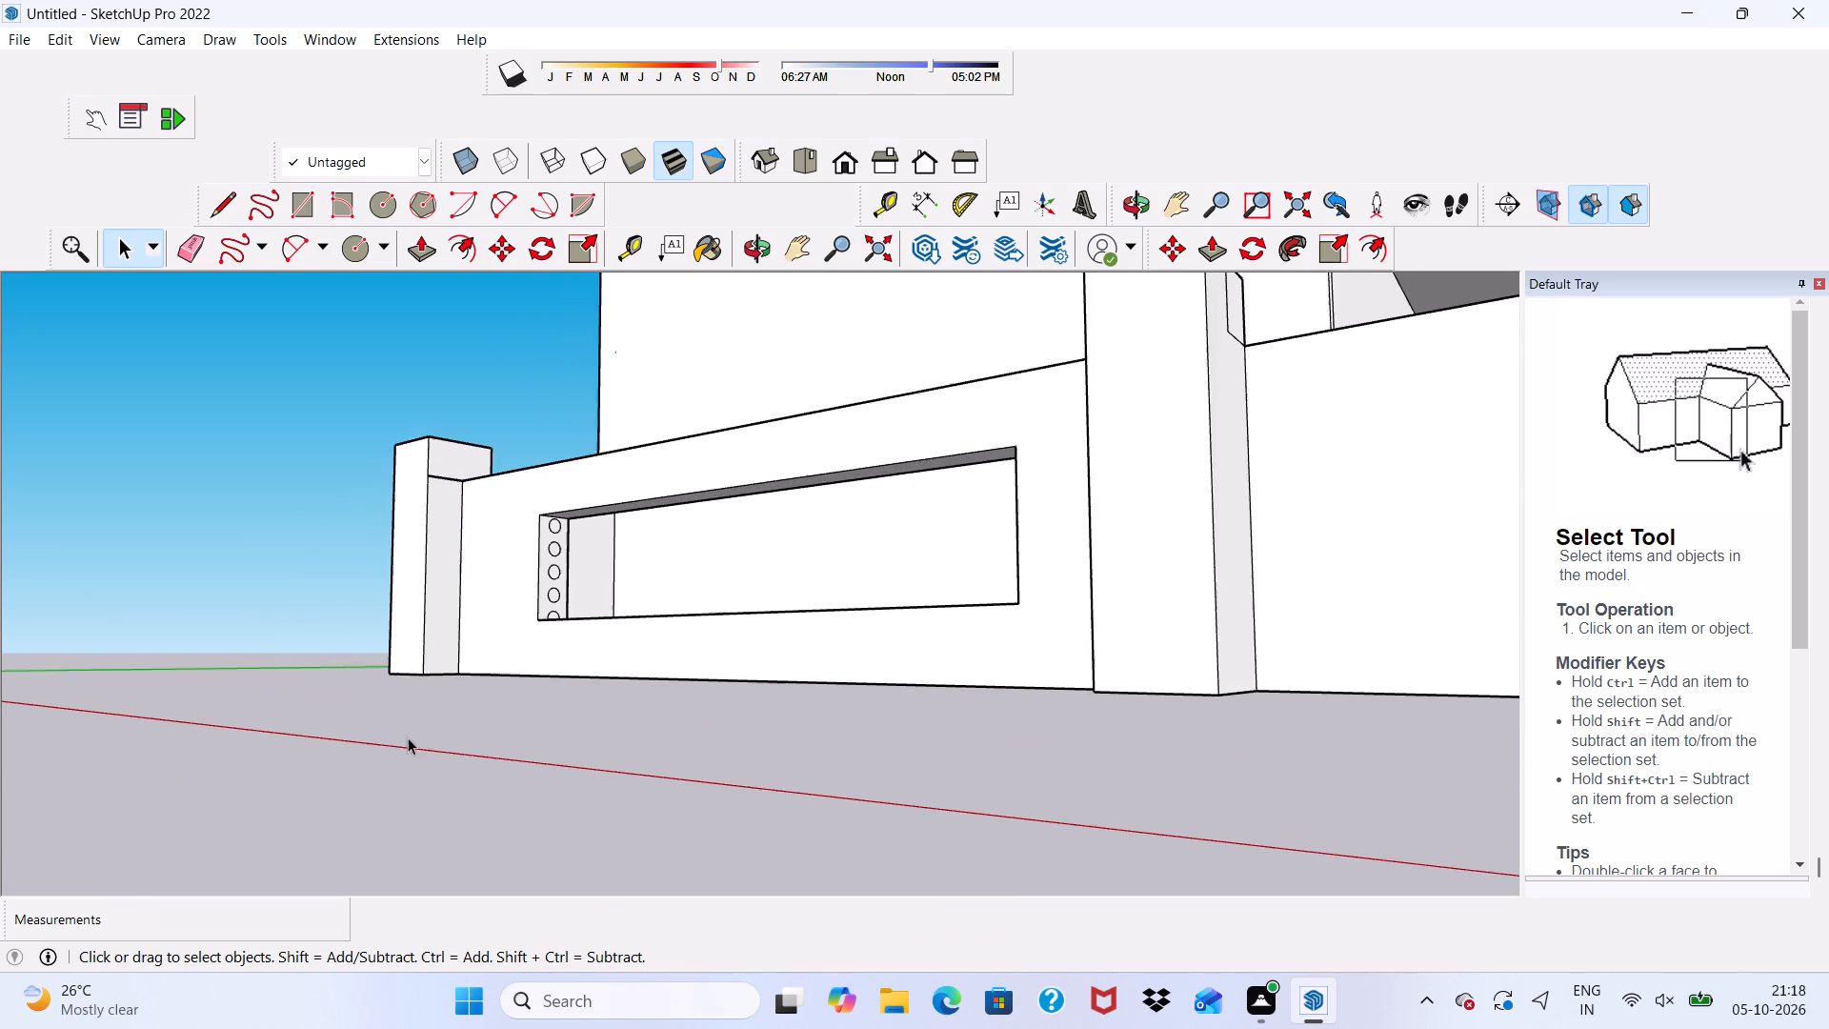
scroll(408, 737, "up", 2)
scroll(665, 553, "up", 5)
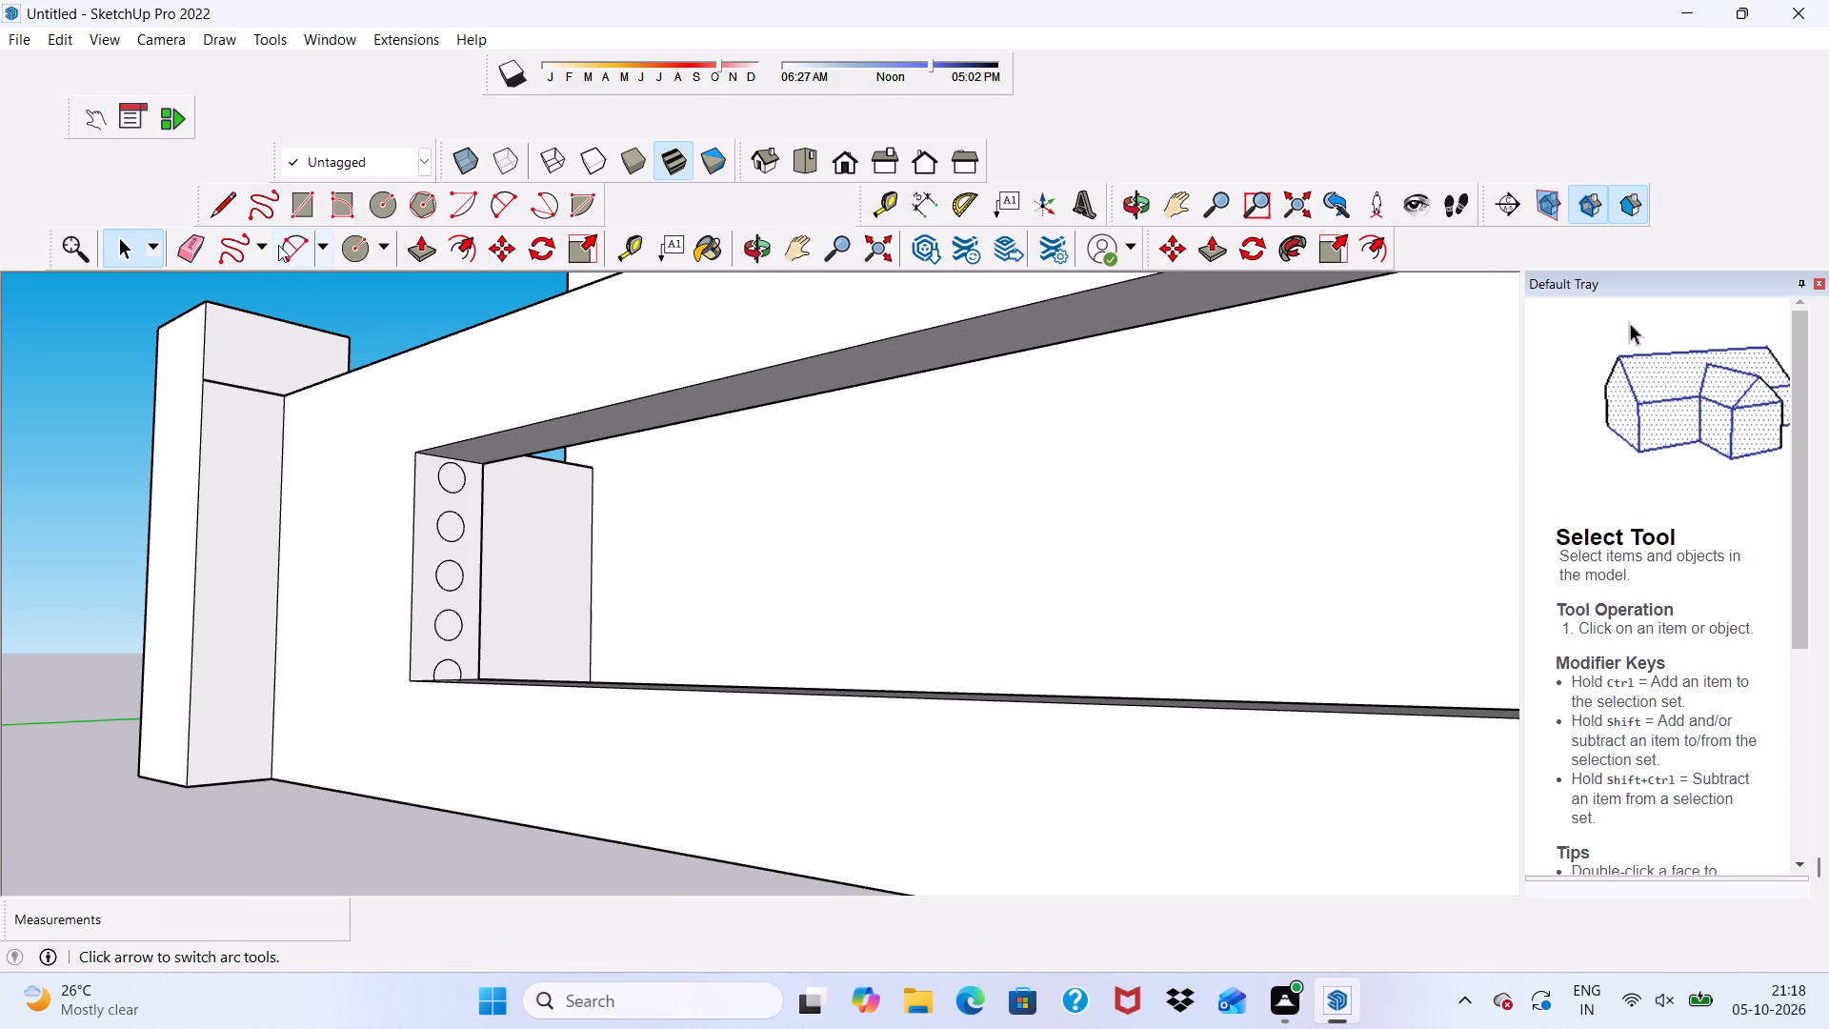
left_click(416, 250)
scroll(406, 391, "up", 1)
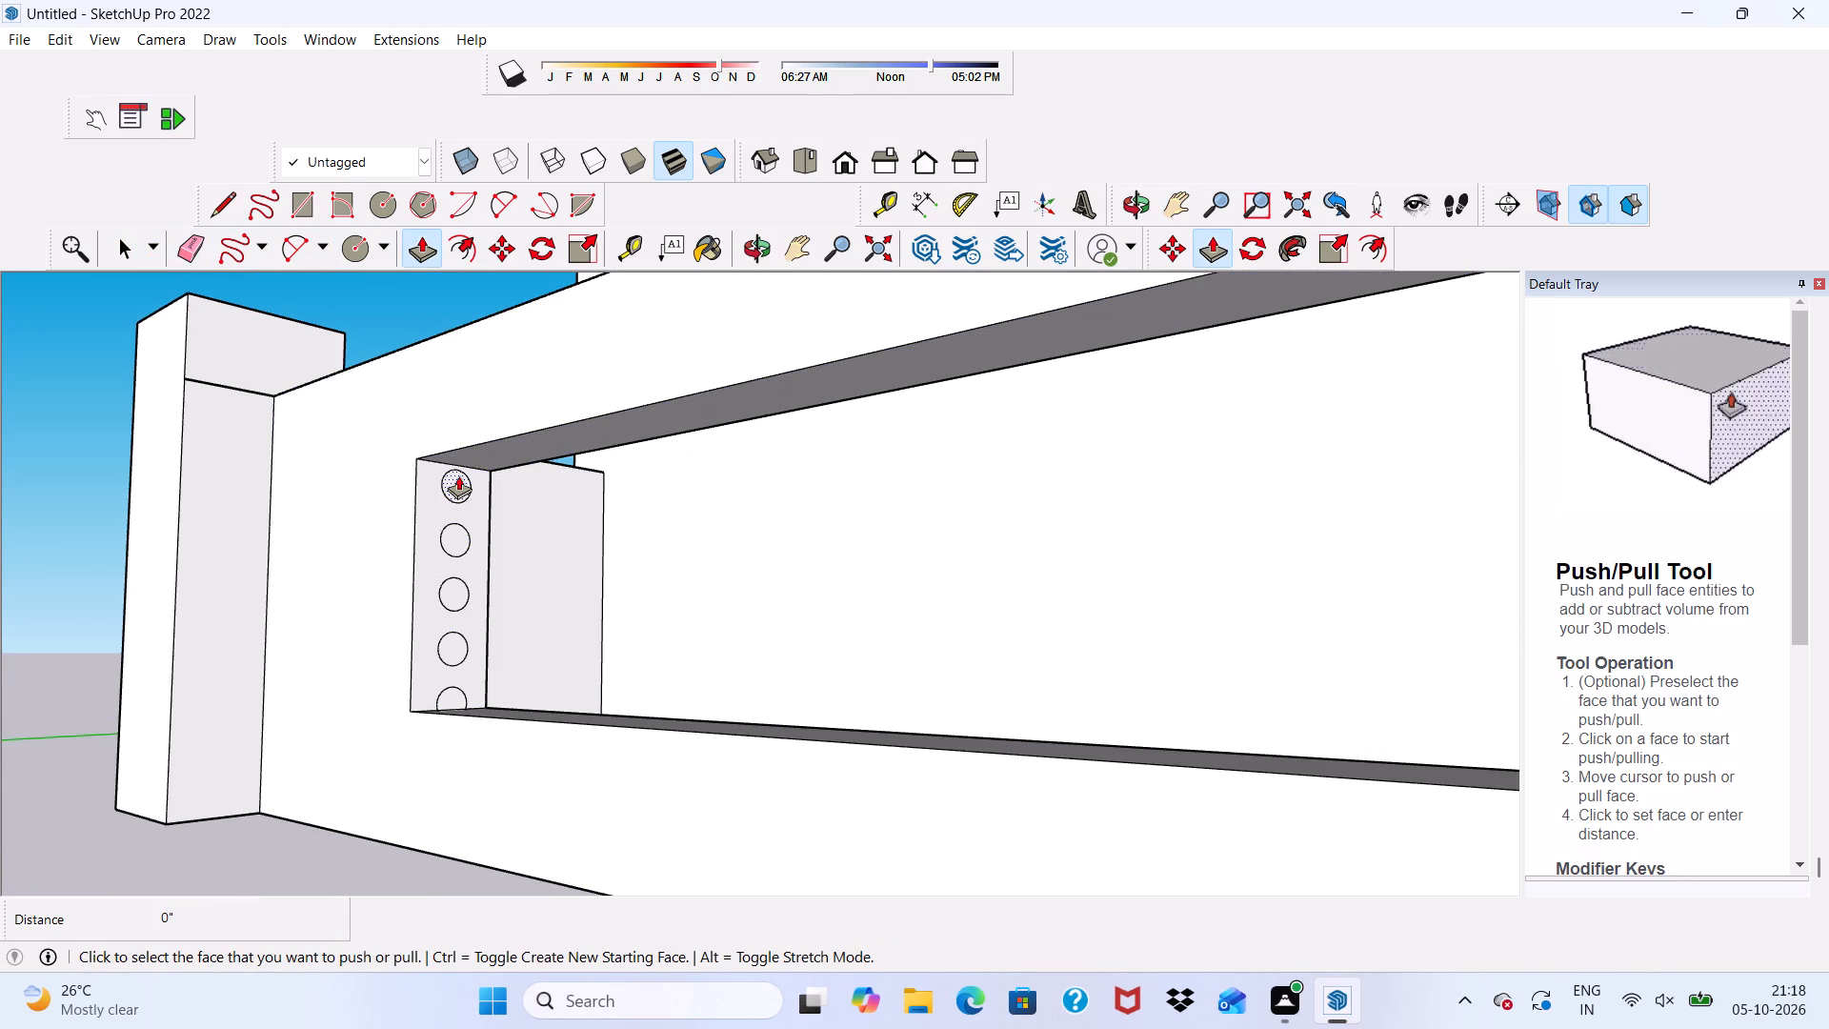
left_click(465, 471)
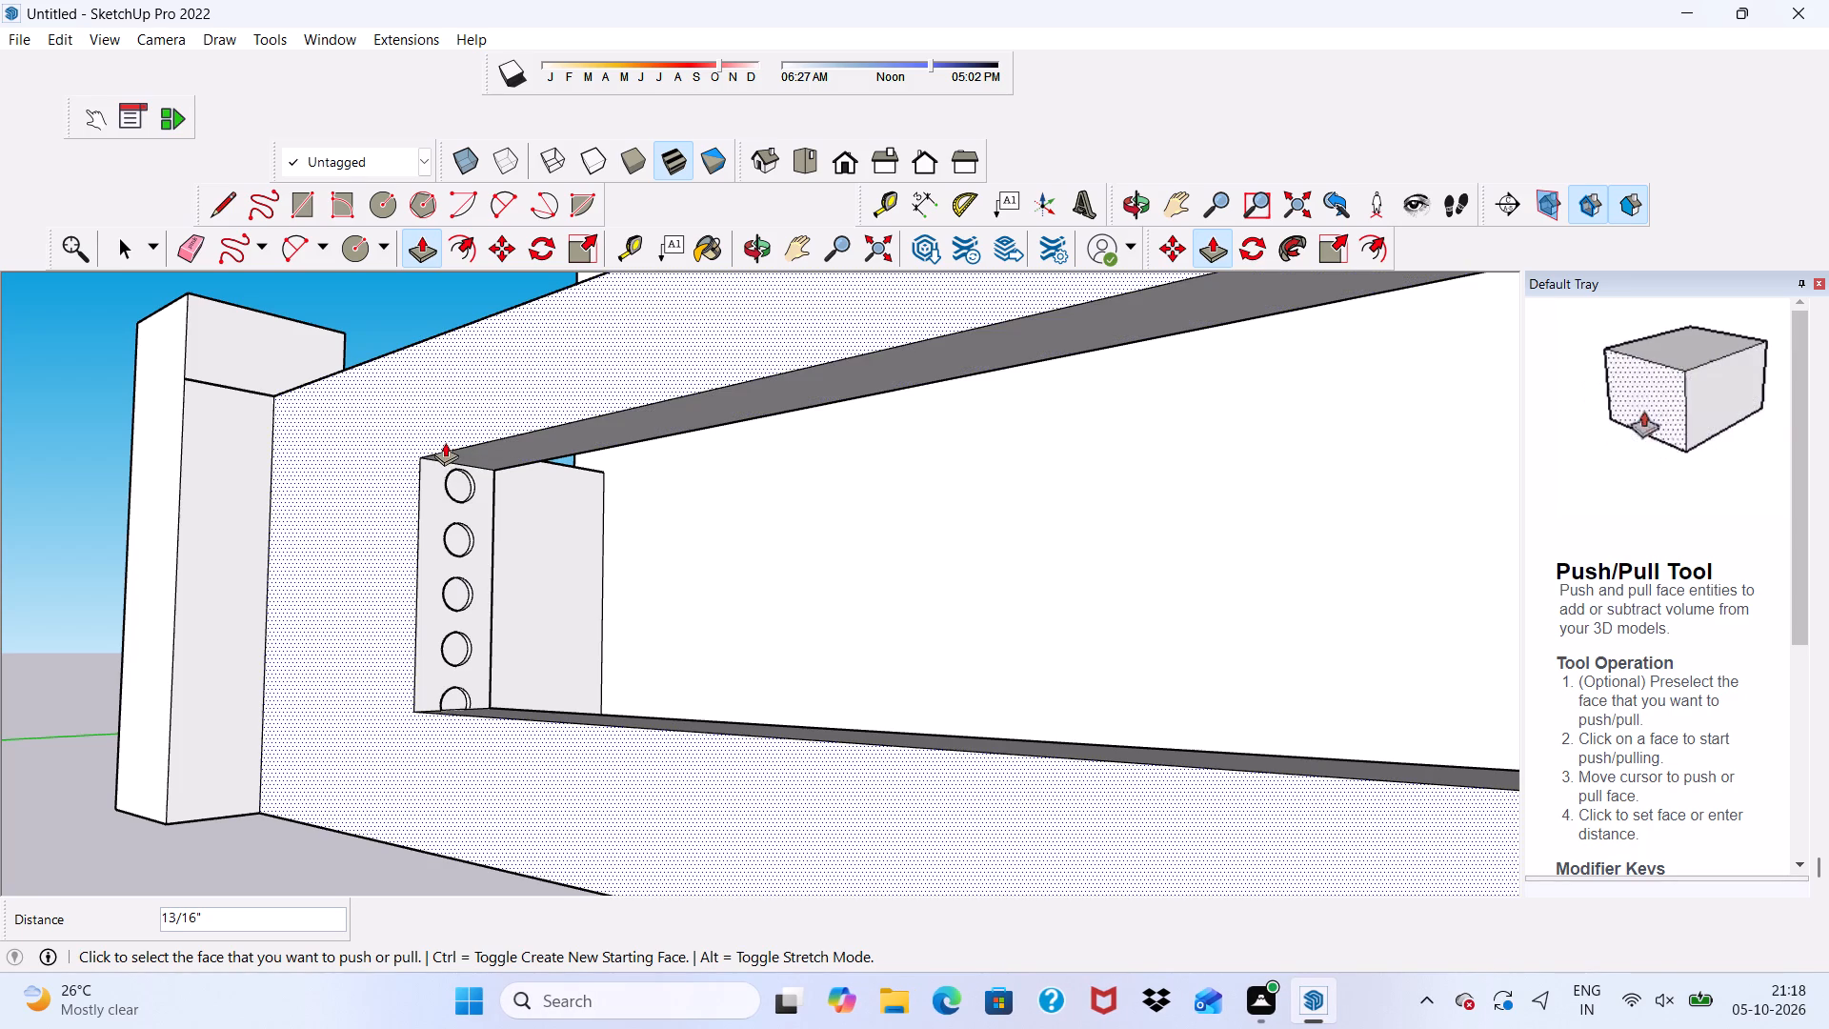
key("ctrl+z")
scroll(413, 499, "up", 2)
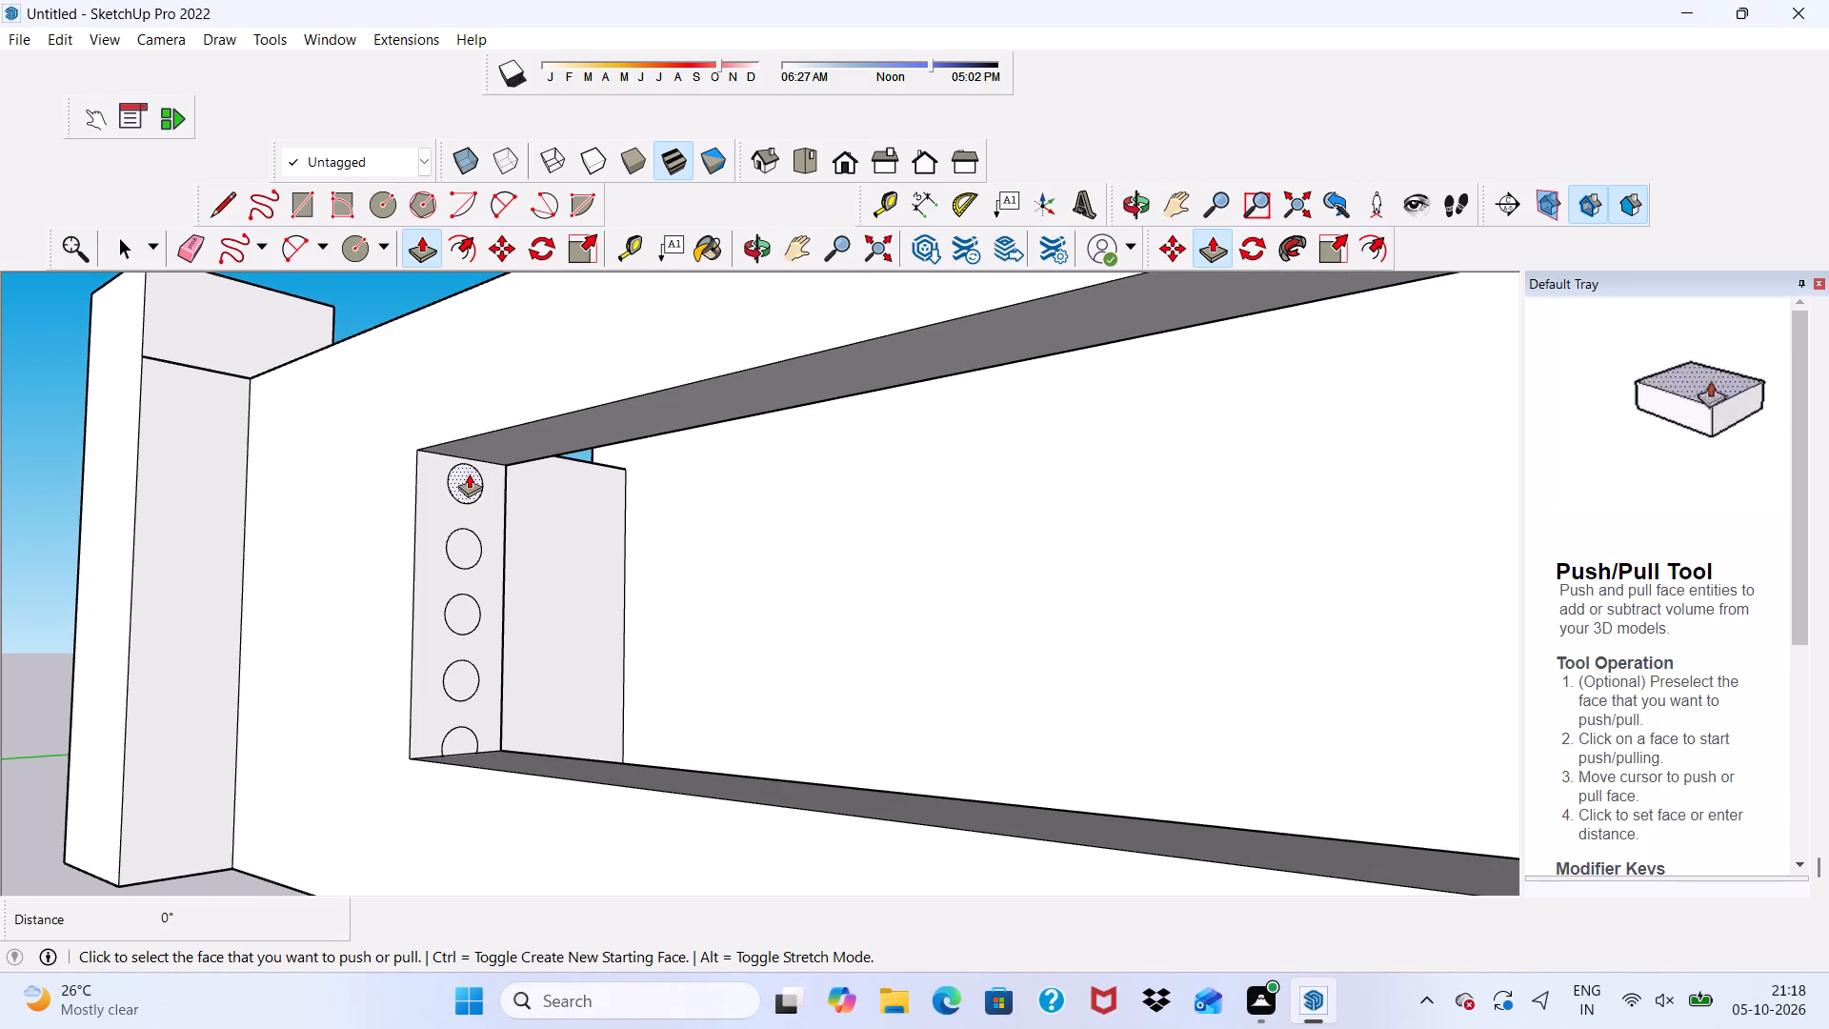
left_click(470, 474)
scroll(474, 488, "down", 7)
scroll(562, 518, "down", 4)
scroll(544, 513, "up", 8)
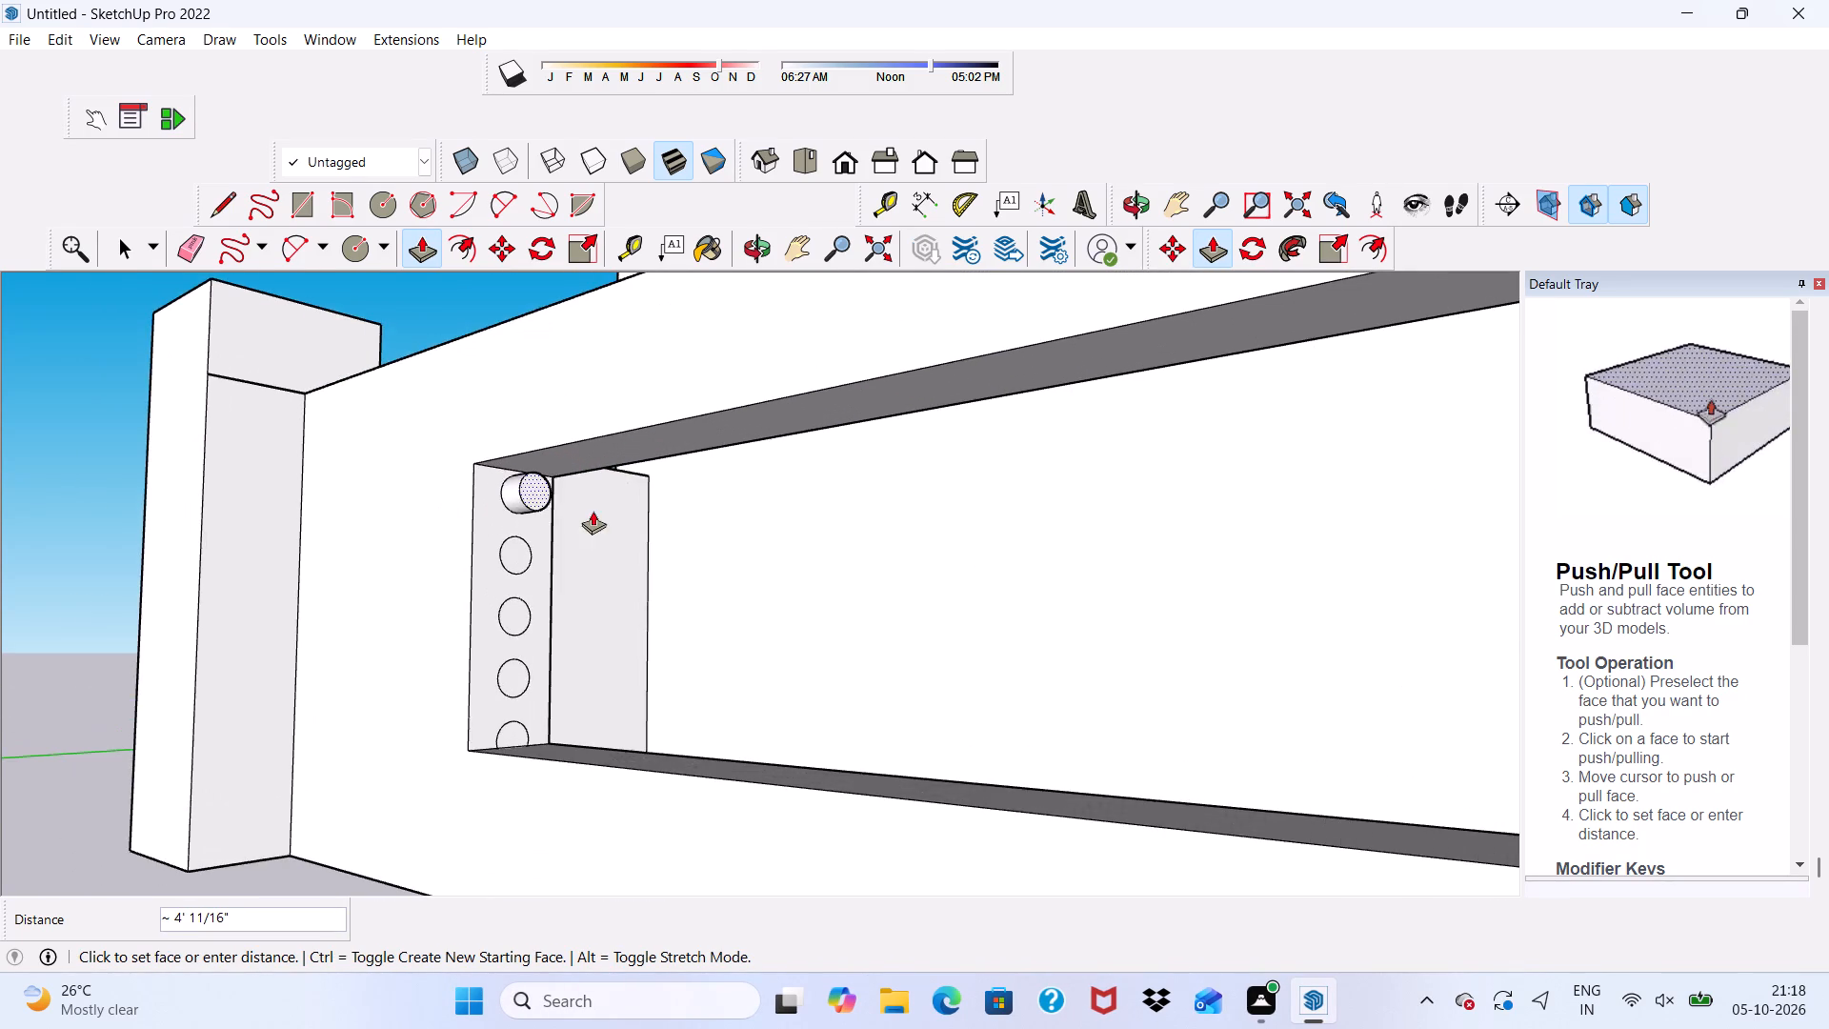
scroll(593, 511, "down", 9)
scroll(677, 532, "up", 1)
scroll(677, 534, "down", 1)
scroll(953, 538, "up", 6)
middle_click_drag(912, 444, 1189, 527)
scroll(1197, 535, "up", 3)
left_click(1242, 523)
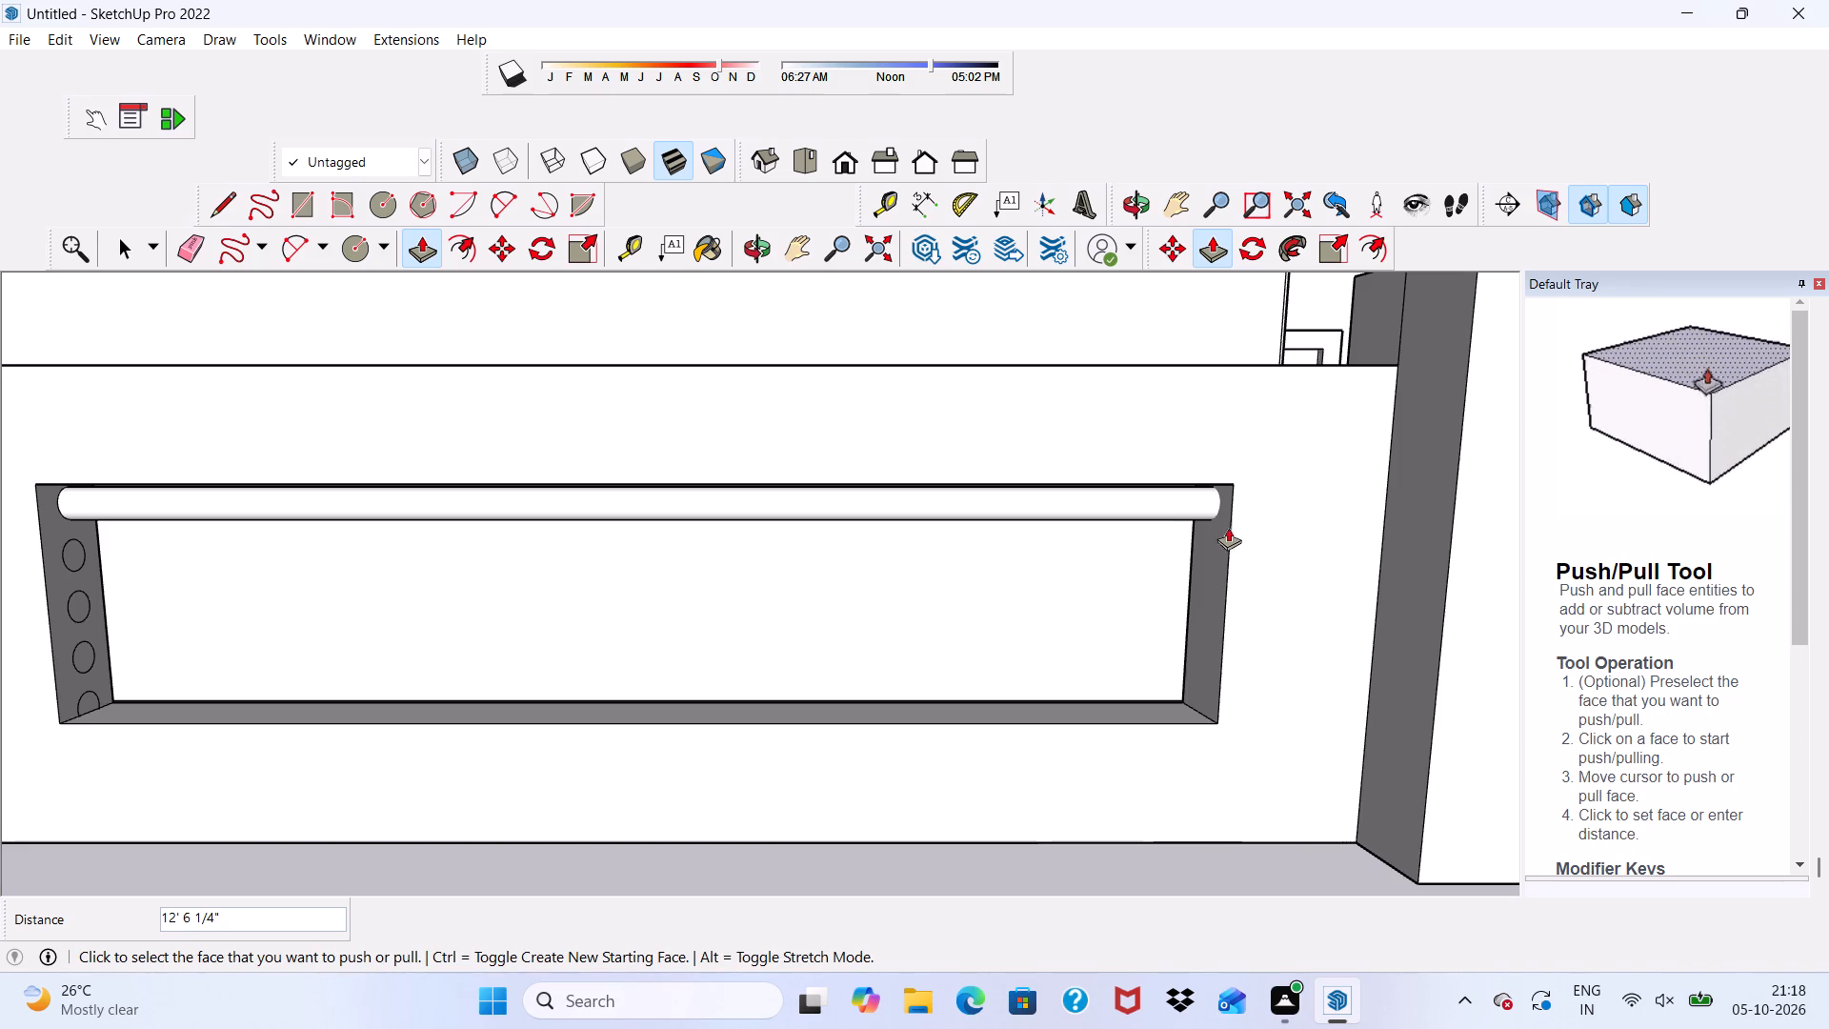
Push/Pull the second circle from the top about 12' 9 5/8" across the opening to form the second round bar.
scroll(831, 538, "down", 2)
middle_click_drag(720, 543, 379, 465)
scroll(201, 449, "up", 10)
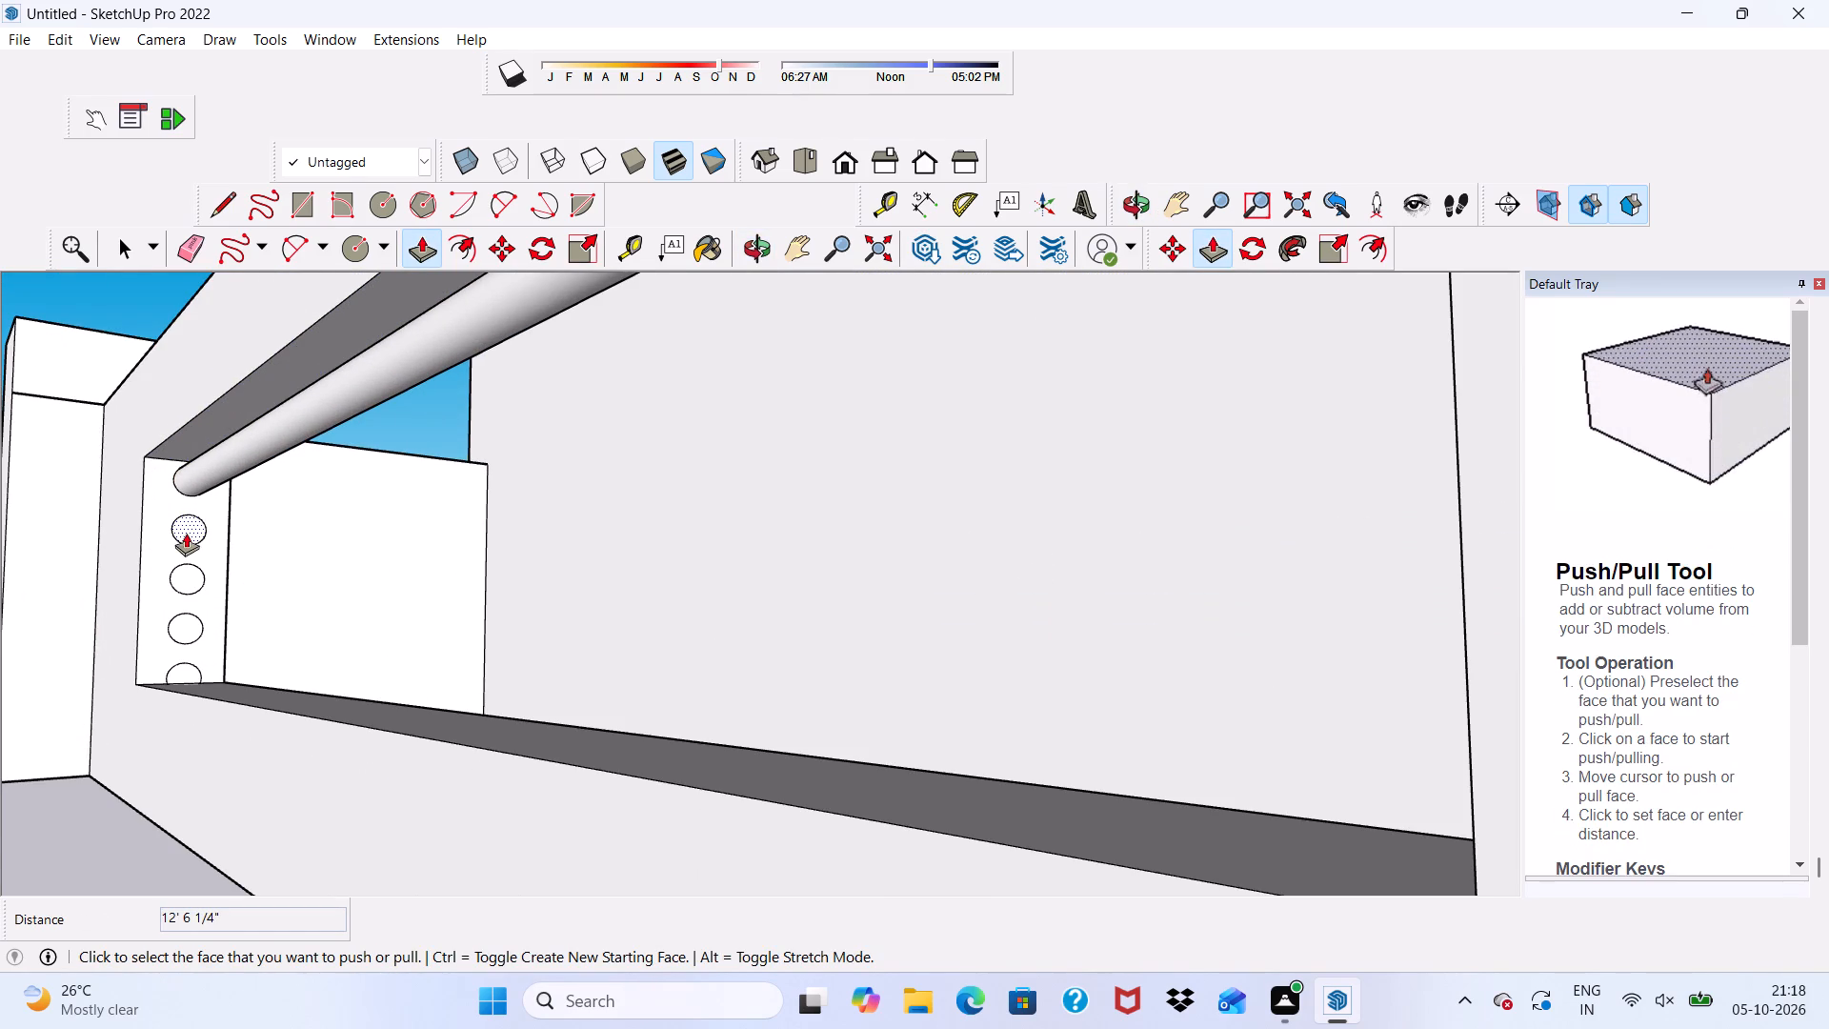
left_click(187, 519)
scroll(344, 535, "down", 5)
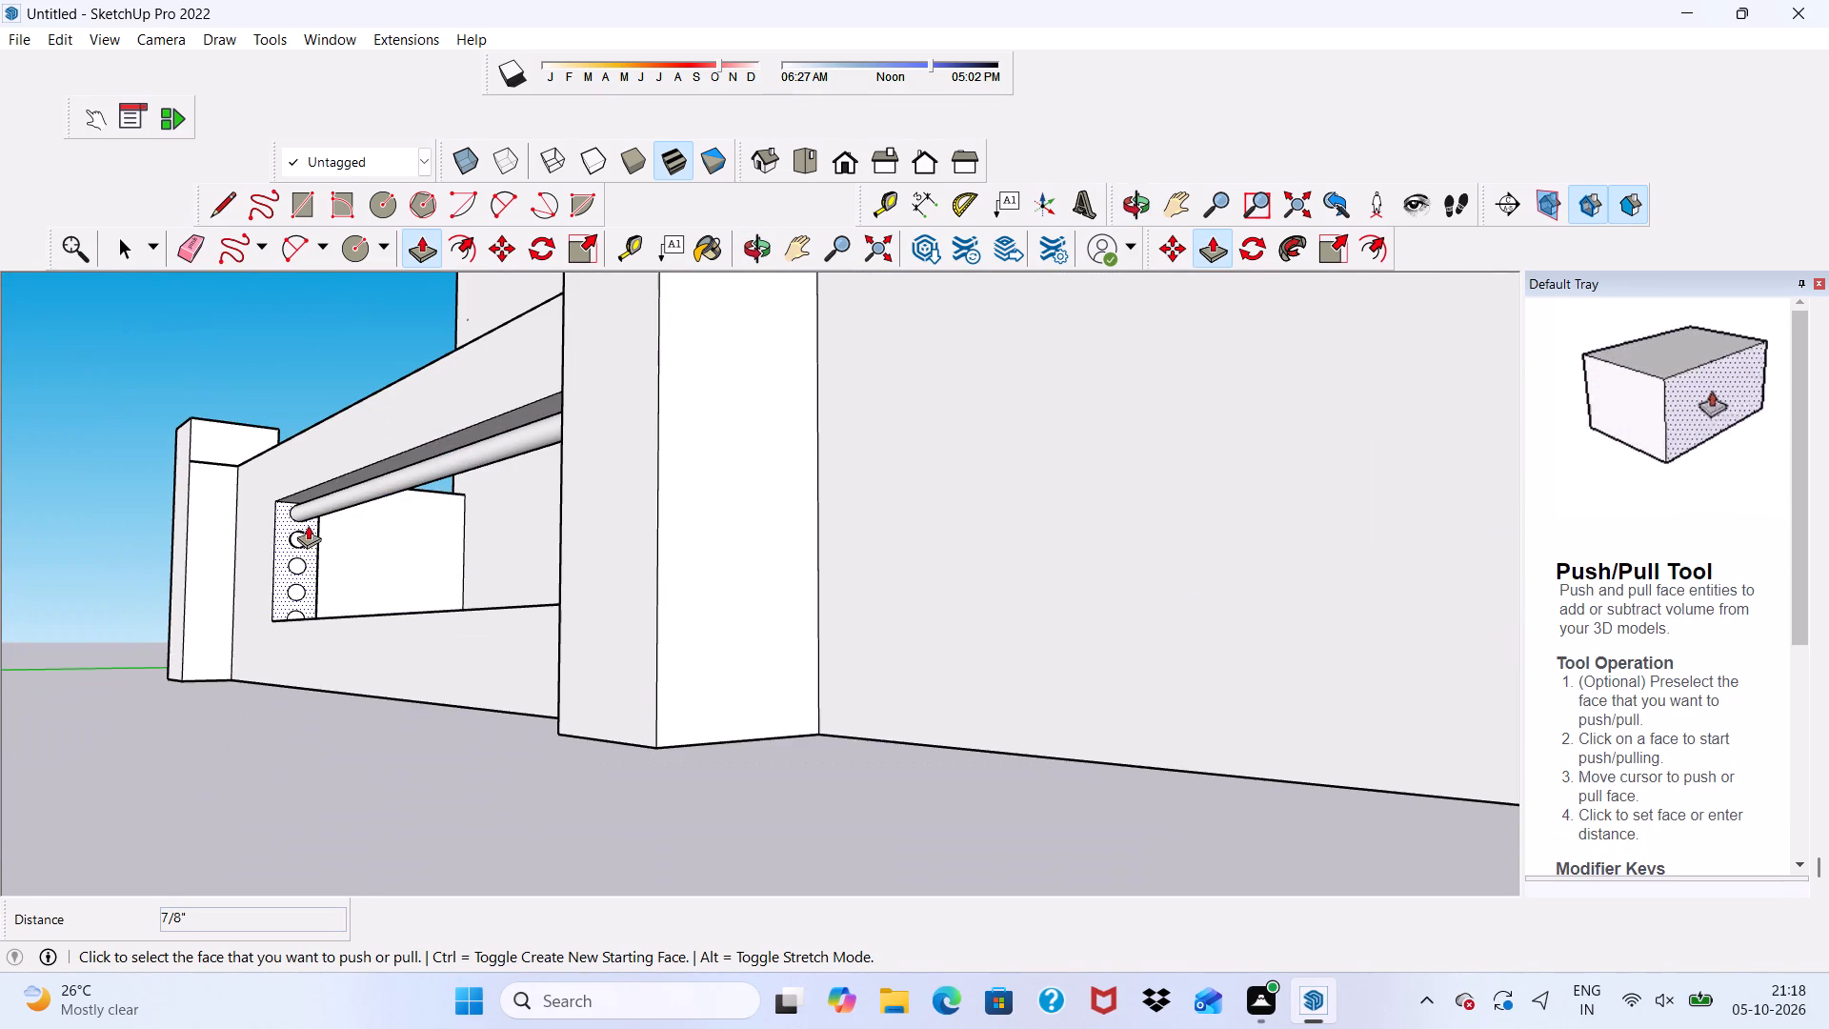
key("ctrl+z")
scroll(279, 555, "up", 10)
left_click(306, 523)
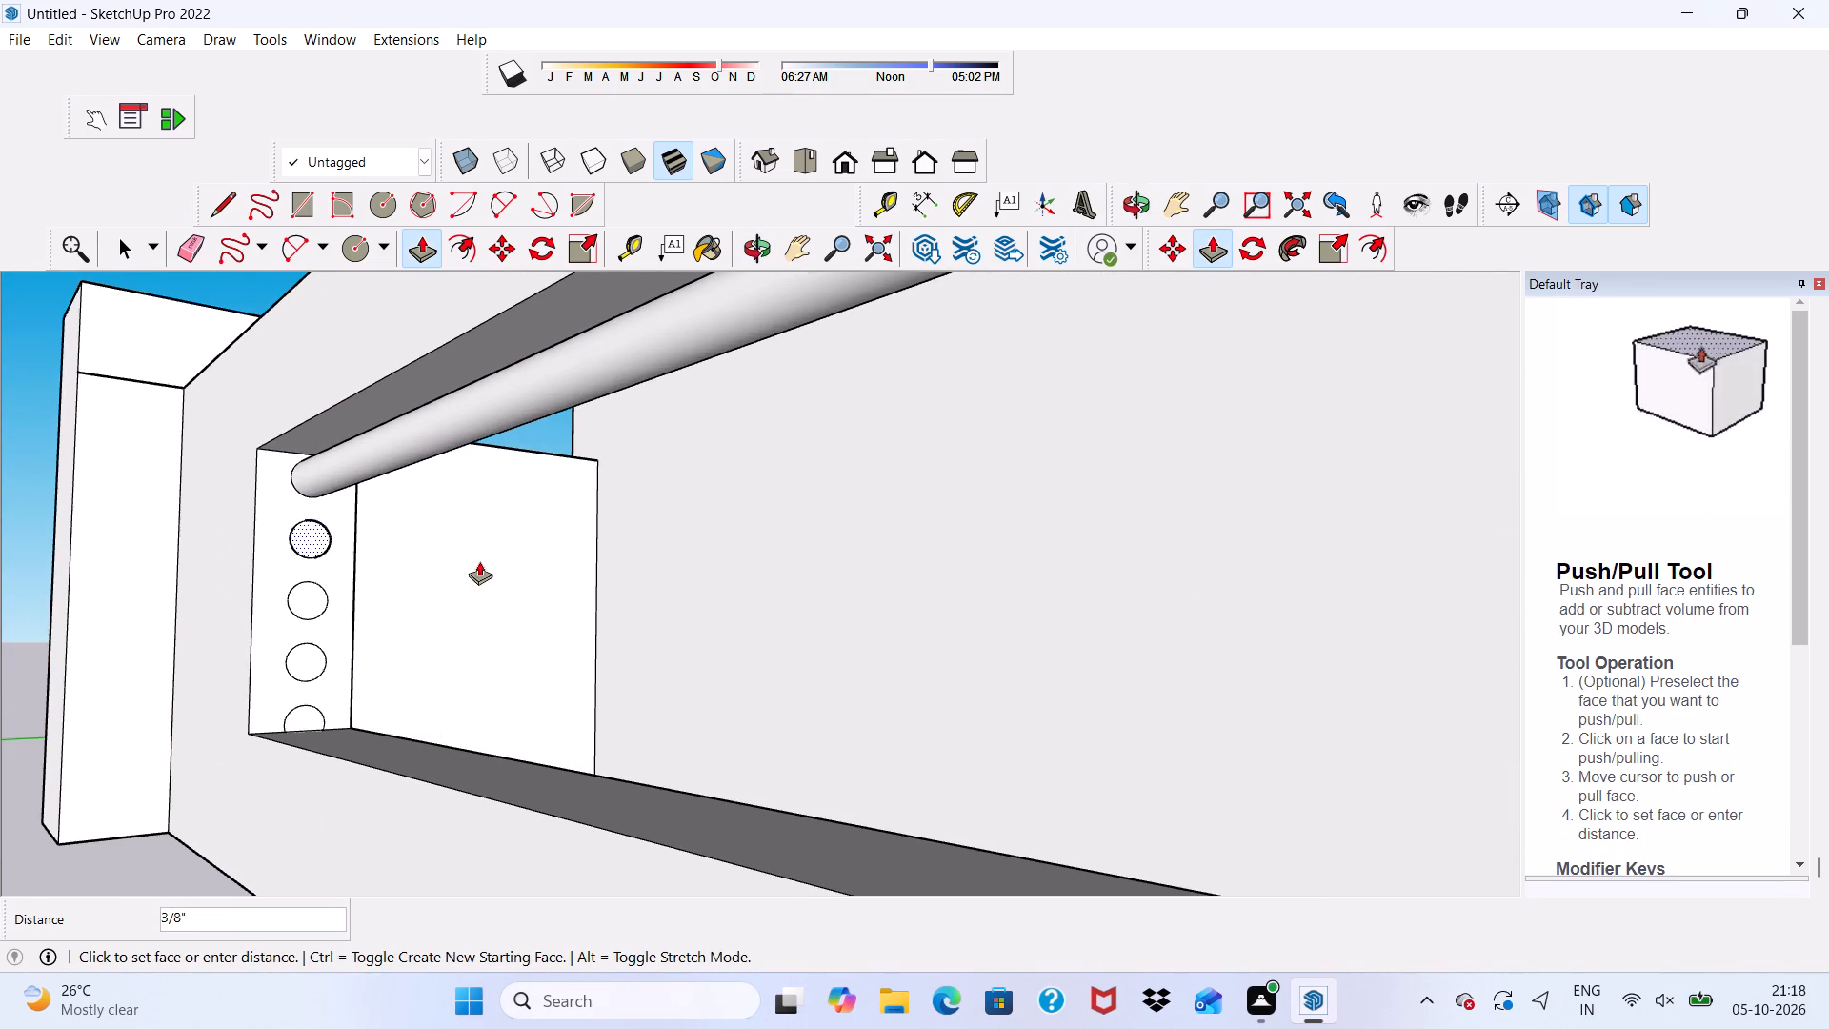
scroll(501, 569, "down", 6)
scroll(596, 575, "up", 1)
scroll(596, 575, "down", 7)
middle_click_drag(693, 561, 1003, 636)
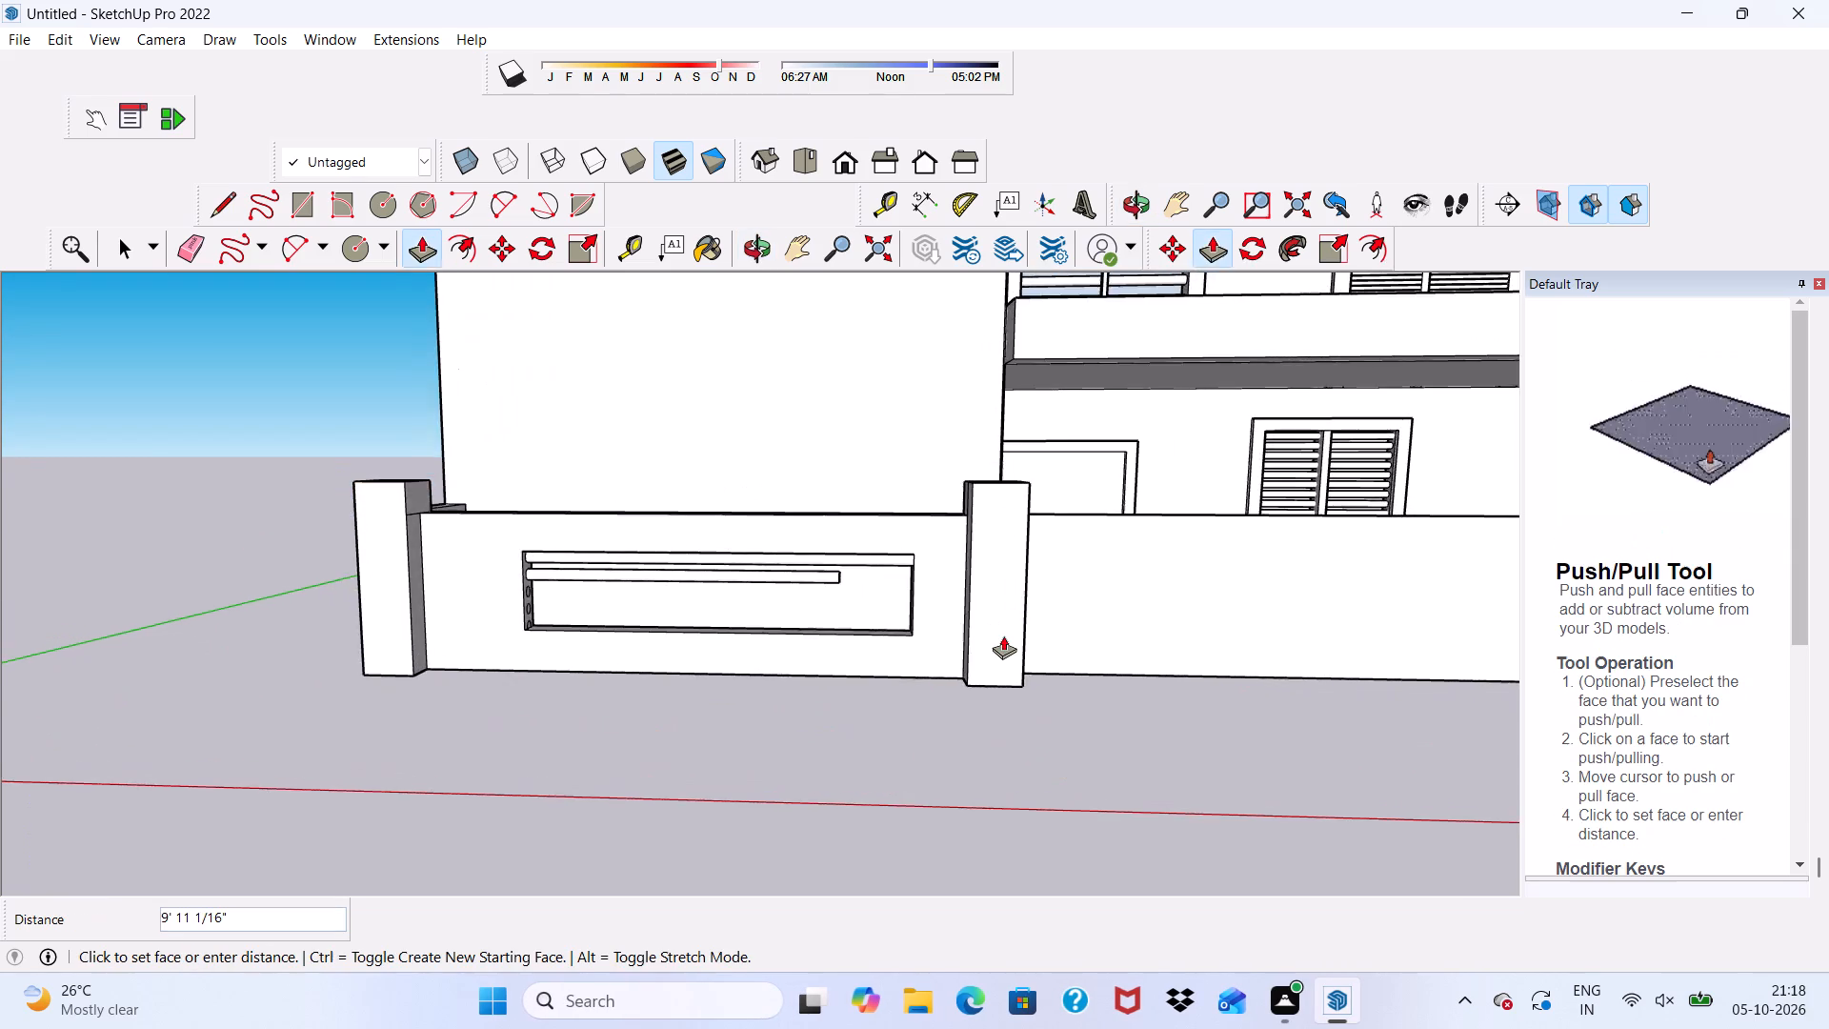
scroll(1003, 636, "up", 5)
scroll(890, 589, "up", 5)
left_click(890, 587)
Push/Pull the third circle about 12' 2 1/16" to the opening's far side to form the third round bar.
scroll(601, 562, "up", 5)
scroll(600, 562, "down", 2)
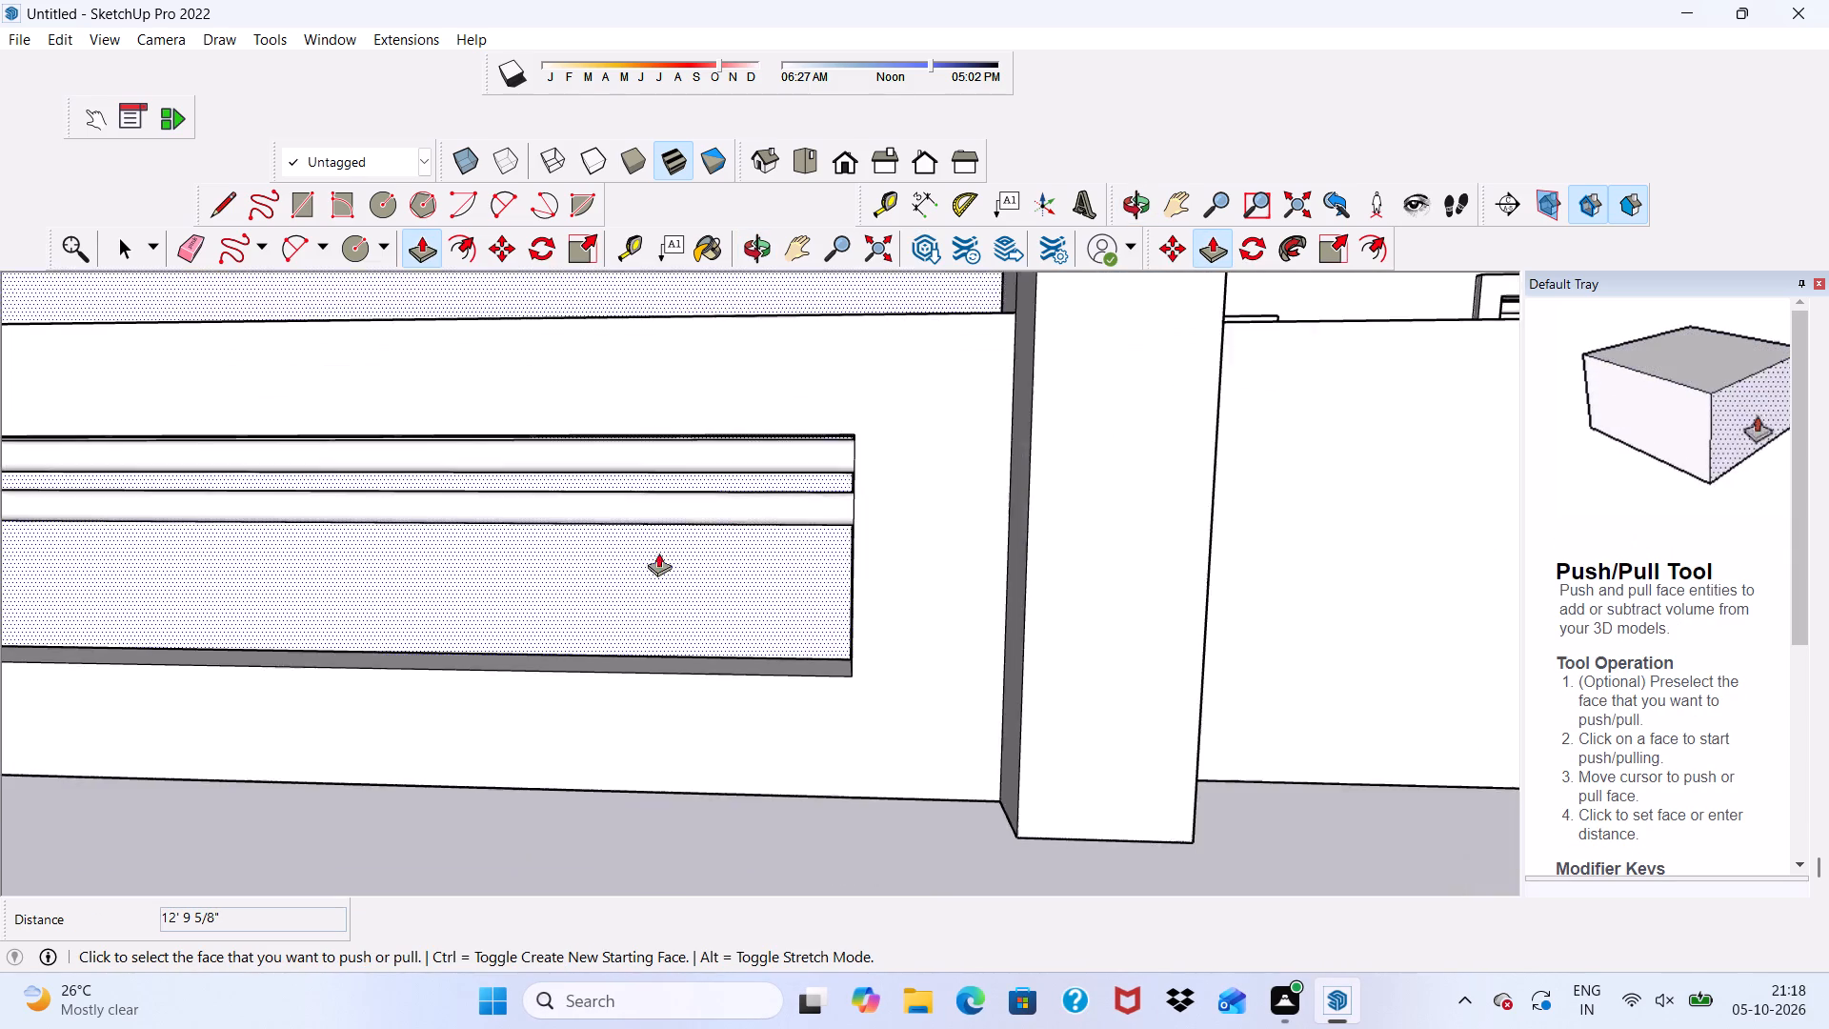
scroll(658, 553, "down", 4)
scroll(732, 525, "up", 1)
scroll(732, 537, "down", 2)
middle_click_drag(721, 559, 472, 609)
middle_click(472, 609)
scroll(117, 456, "up", 4)
scroll(117, 455, "down", 1)
scroll(117, 455, "up", 6)
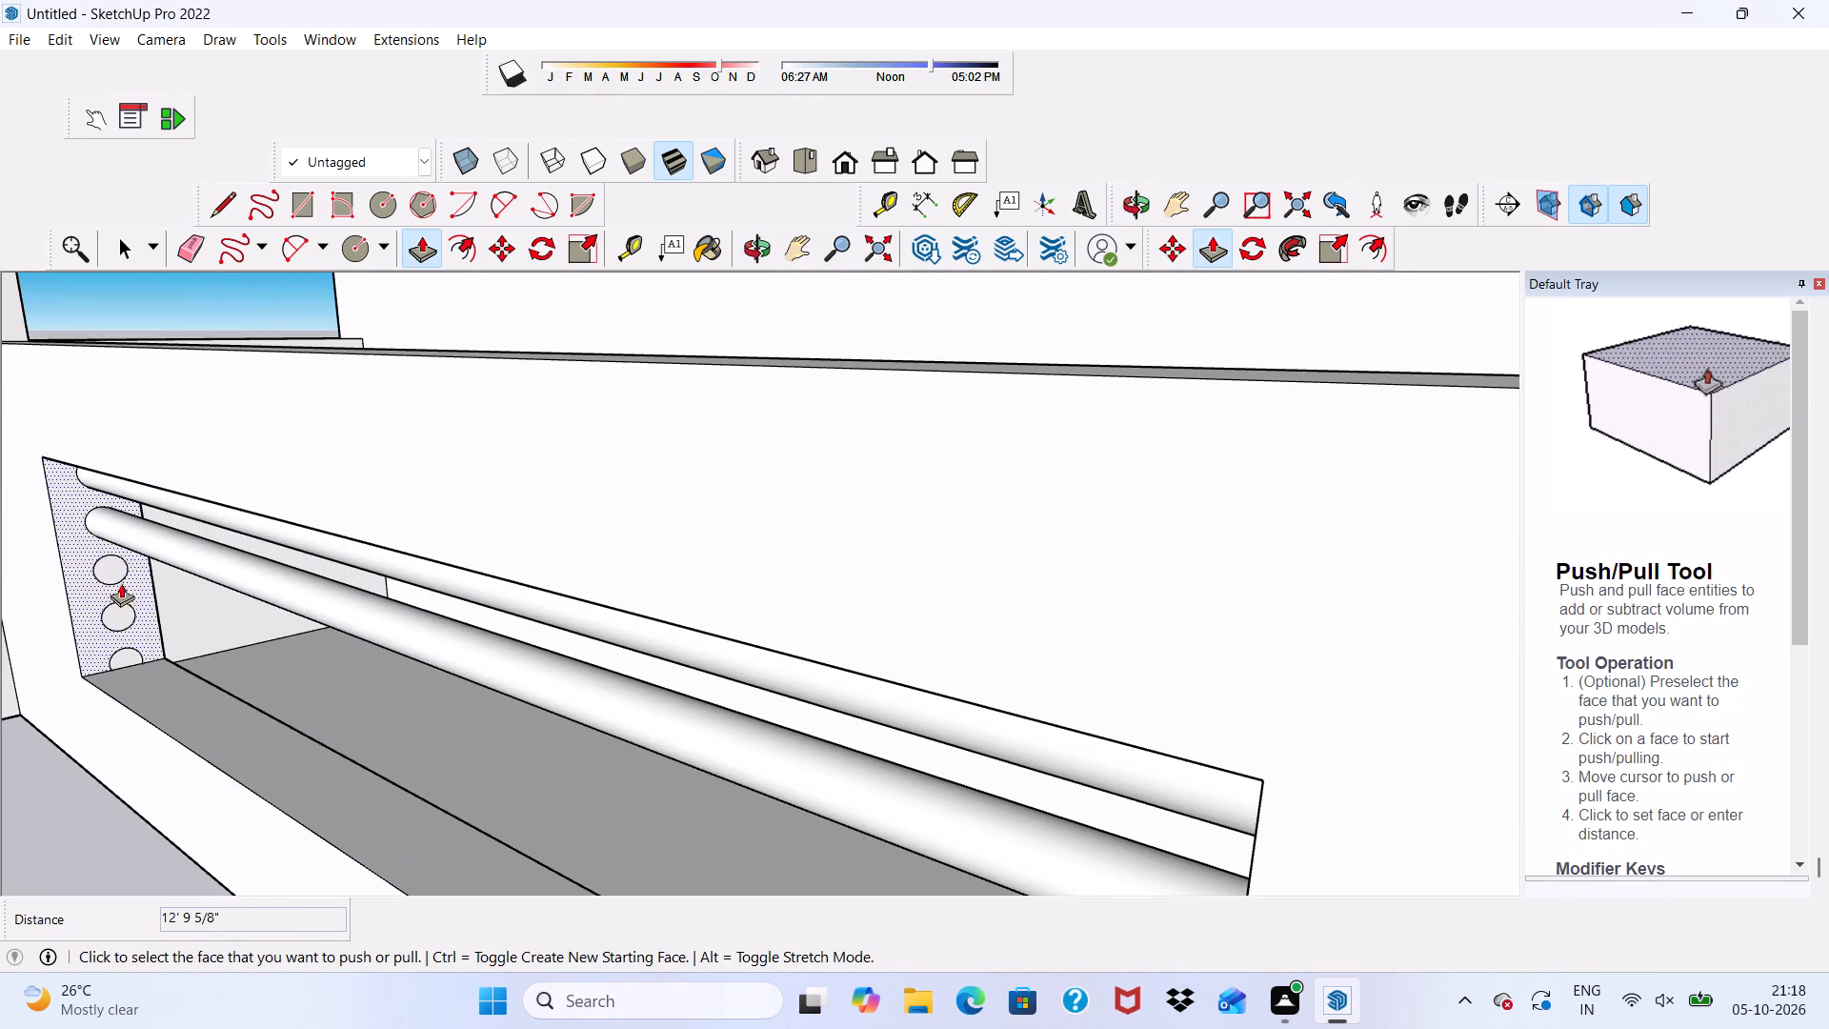
left_click(106, 560)
scroll(263, 581, "down", 5)
scroll(432, 569, "up", 1)
scroll(432, 569, "down", 5)
middle_click_drag(562, 567, 663, 567)
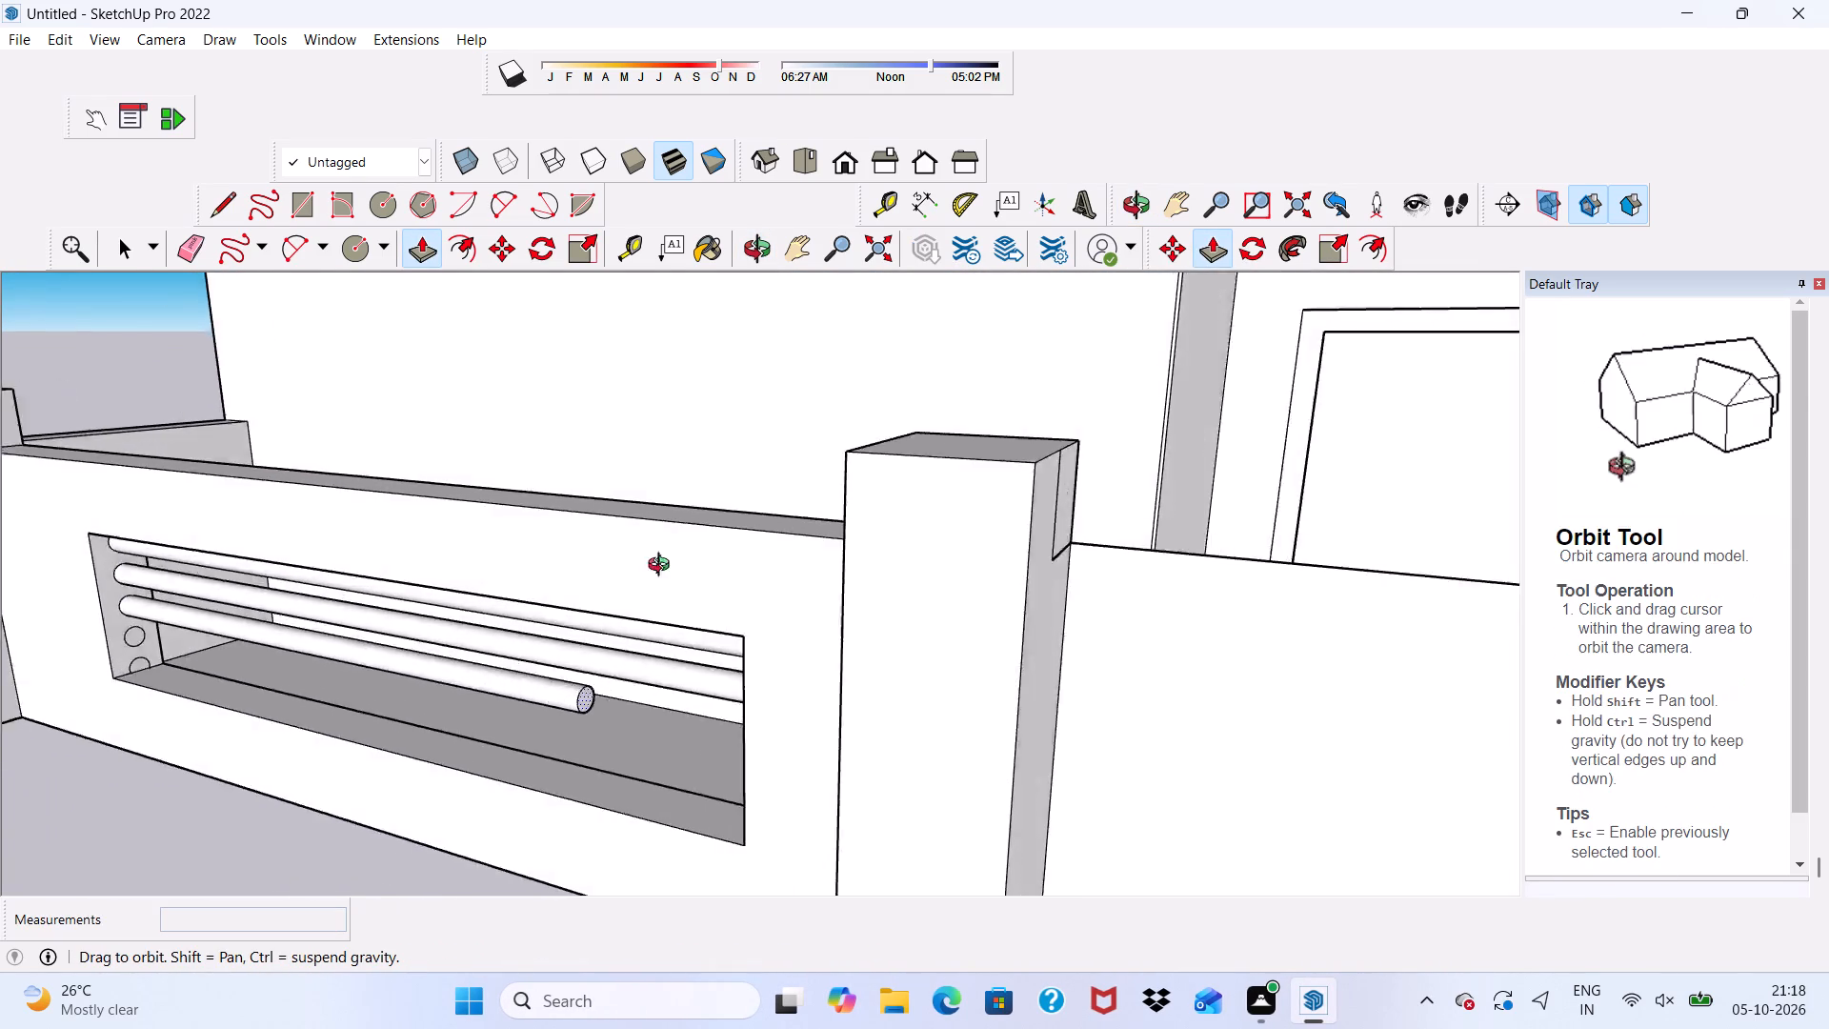
middle_click_drag(663, 567, 1200, 486)
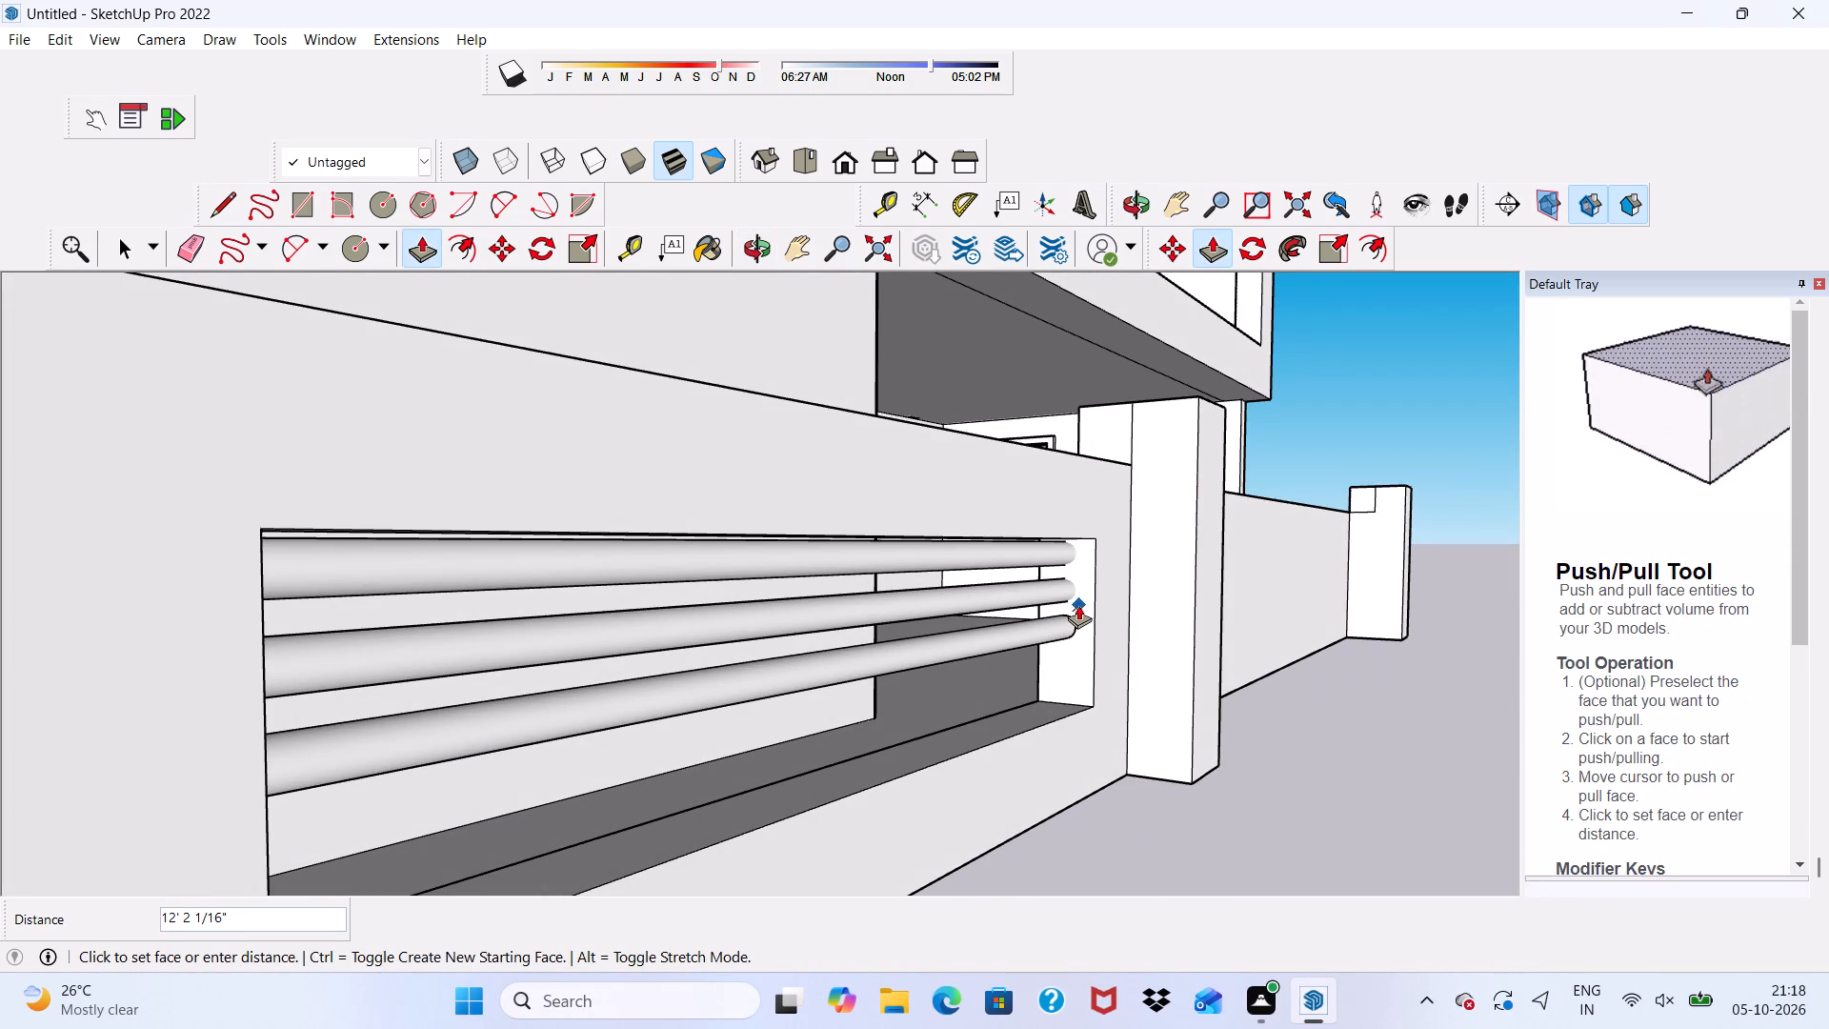
left_click(1078, 603)
Push/Pull the fourth circle about 12' 2 1/16" to the opening's far side to form the fourth round bar.
scroll(978, 611, "down", 3)
middle_click_drag(970, 611, 331, 604)
scroll(436, 694, "up", 2)
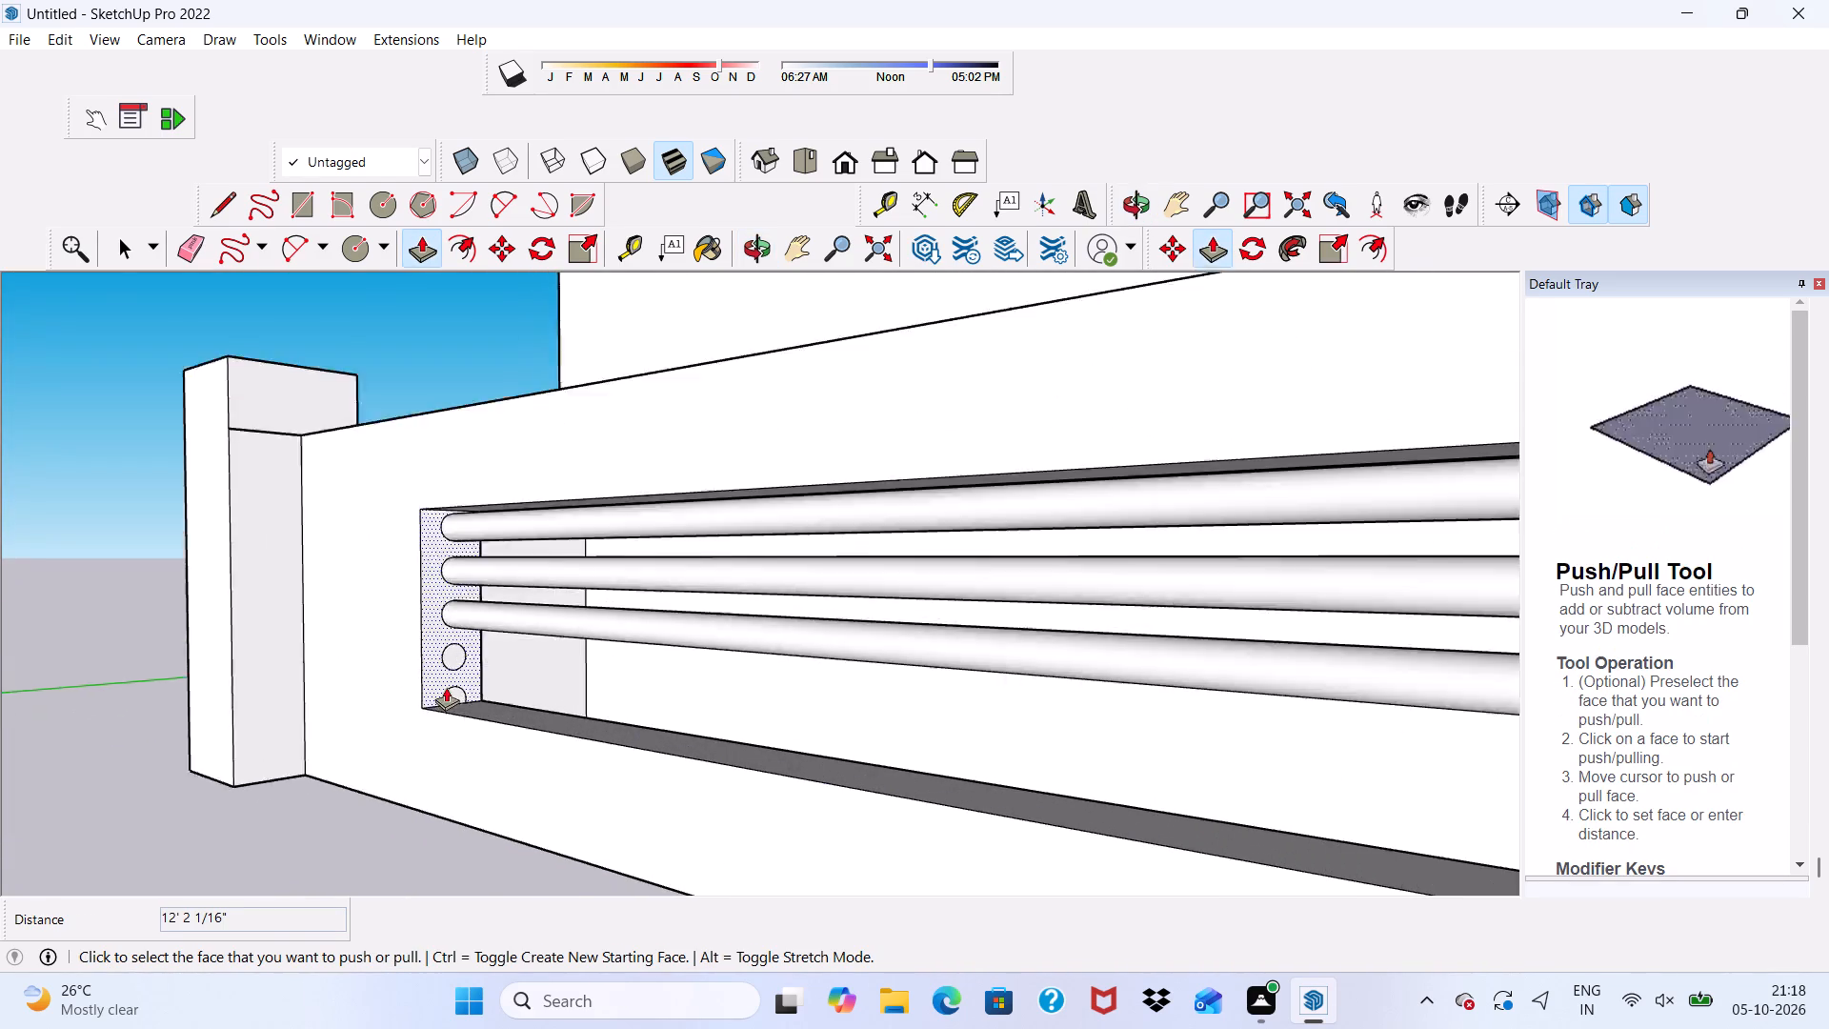
scroll(446, 687, "up", 9)
left_click(452, 637)
scroll(480, 635, "down", 12)
scroll(669, 575, "up", 1)
scroll(669, 577, "down", 2)
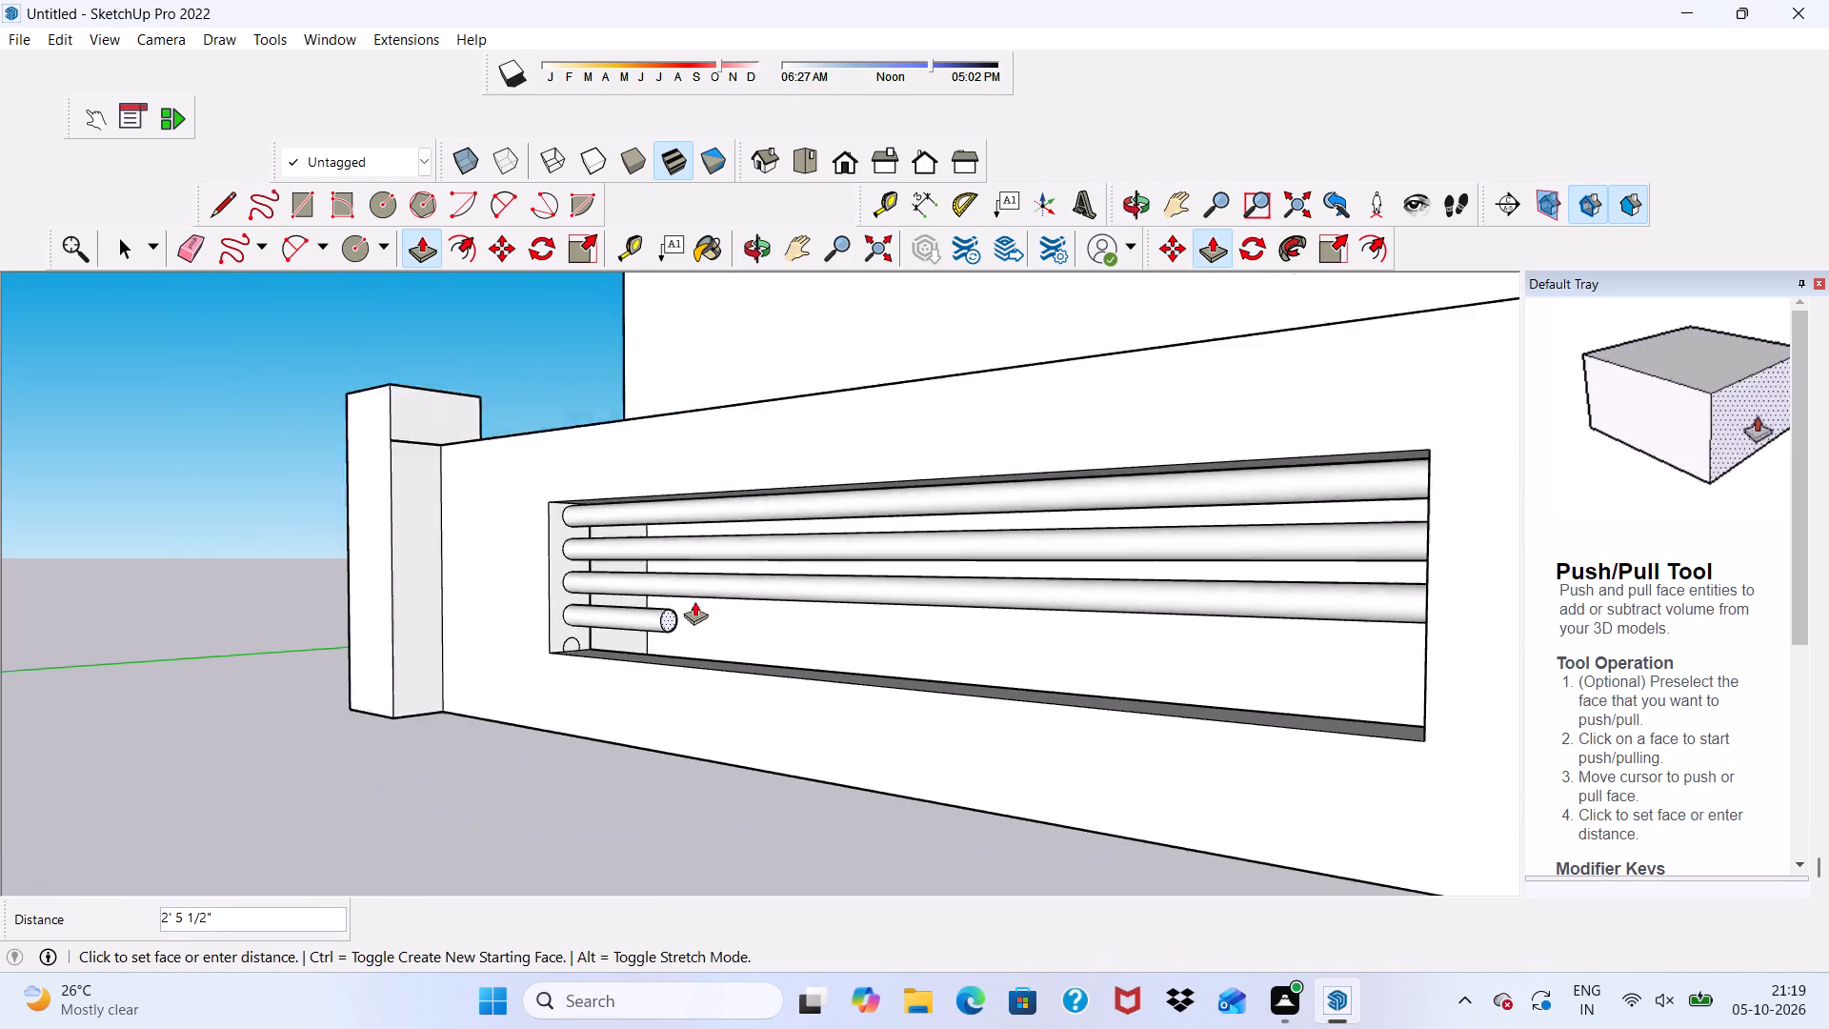
scroll(694, 601, "down", 8)
middle_click_drag(811, 612, 1158, 675)
middle_click(1158, 675)
scroll(1059, 649, "up", 5)
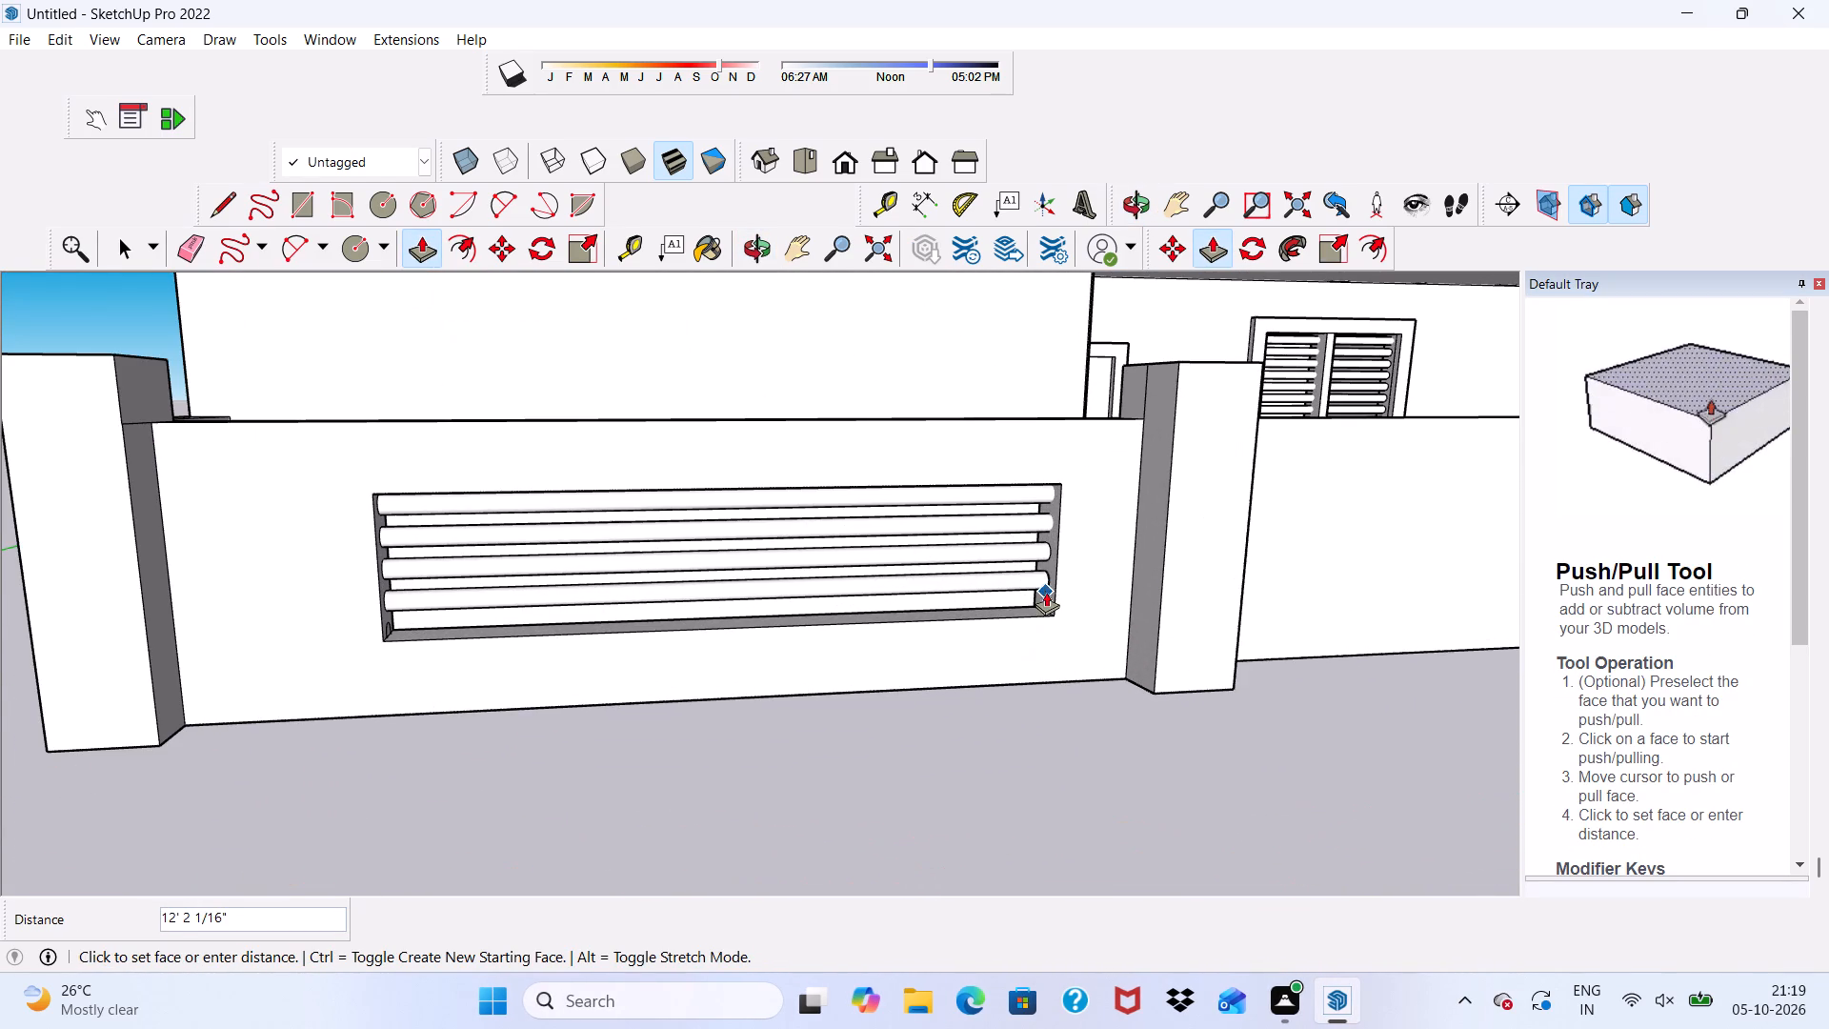
left_click(1056, 580)
Push/Pull the partial circle at the opening's base about 12' 7 11/16" across to form the lowest bar.
scroll(743, 573, "up", 6)
scroll(130, 579, "up", 2)
scroll(228, 548, "down", 9)
middle_click_drag(753, 548, 751, 548)
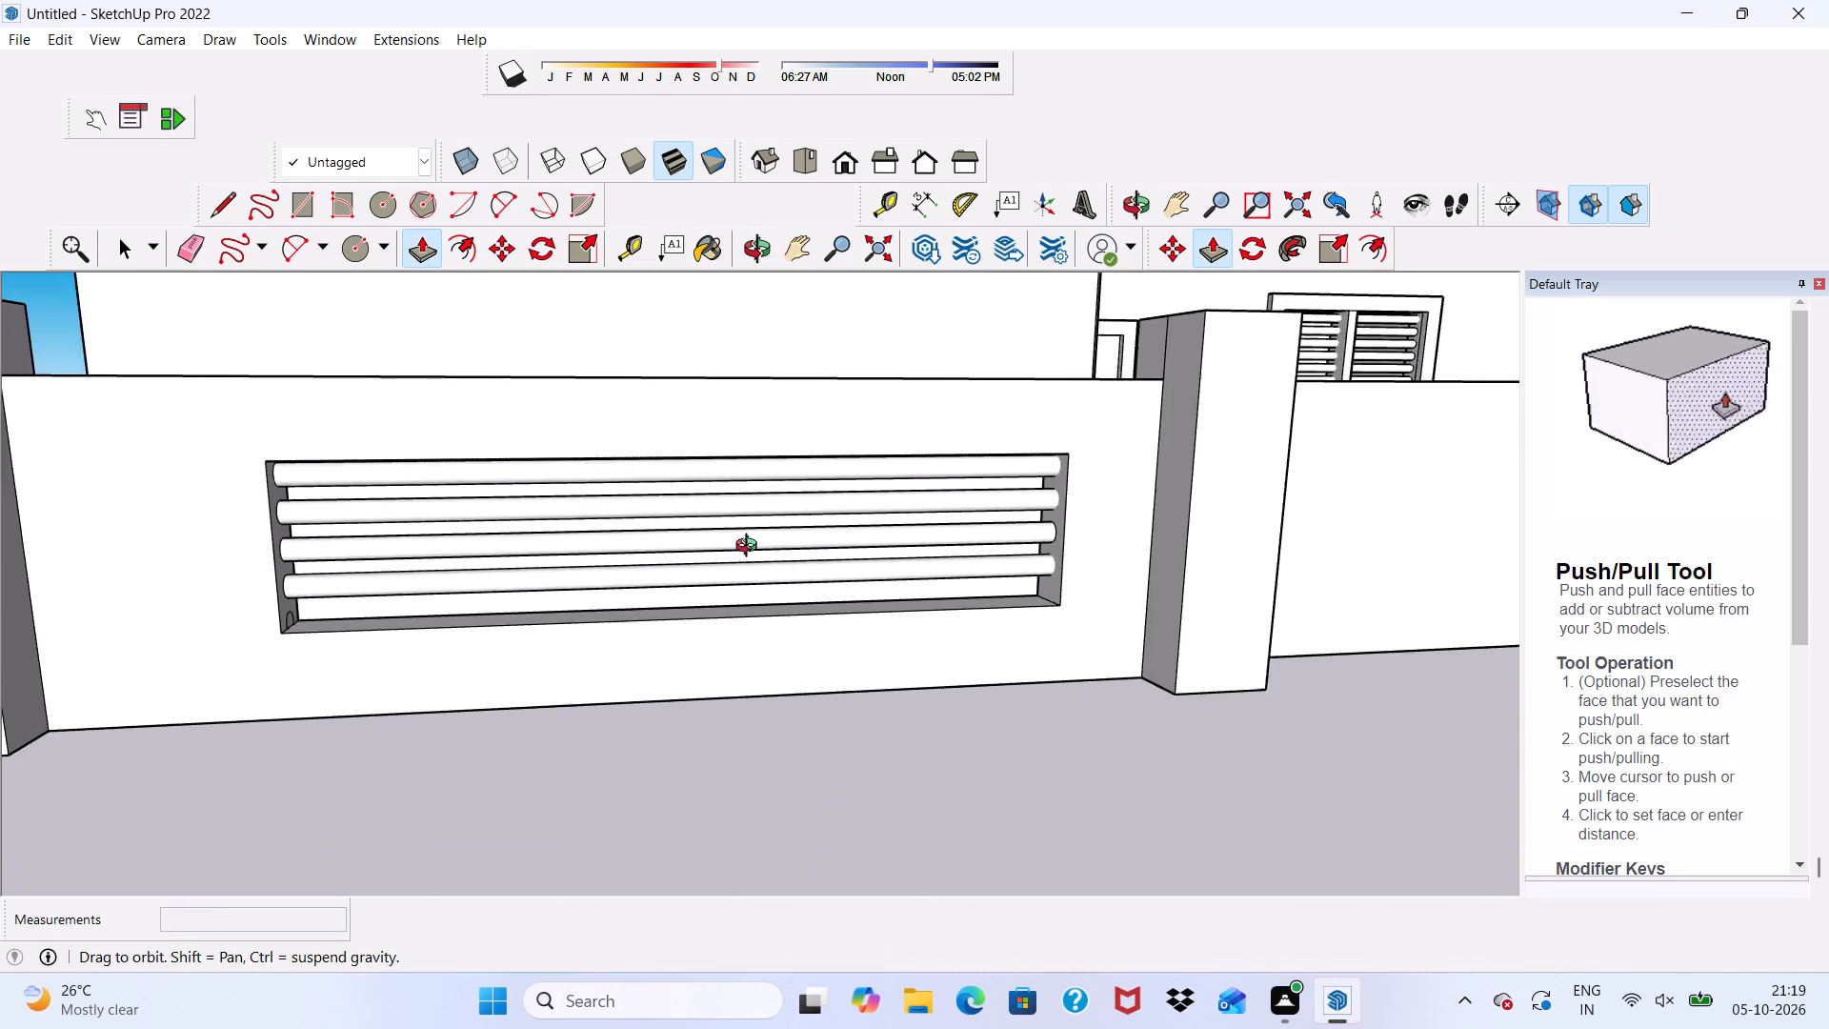
middle_click_drag(751, 548, 457, 568)
scroll(443, 569, "up", 11)
left_click(442, 533)
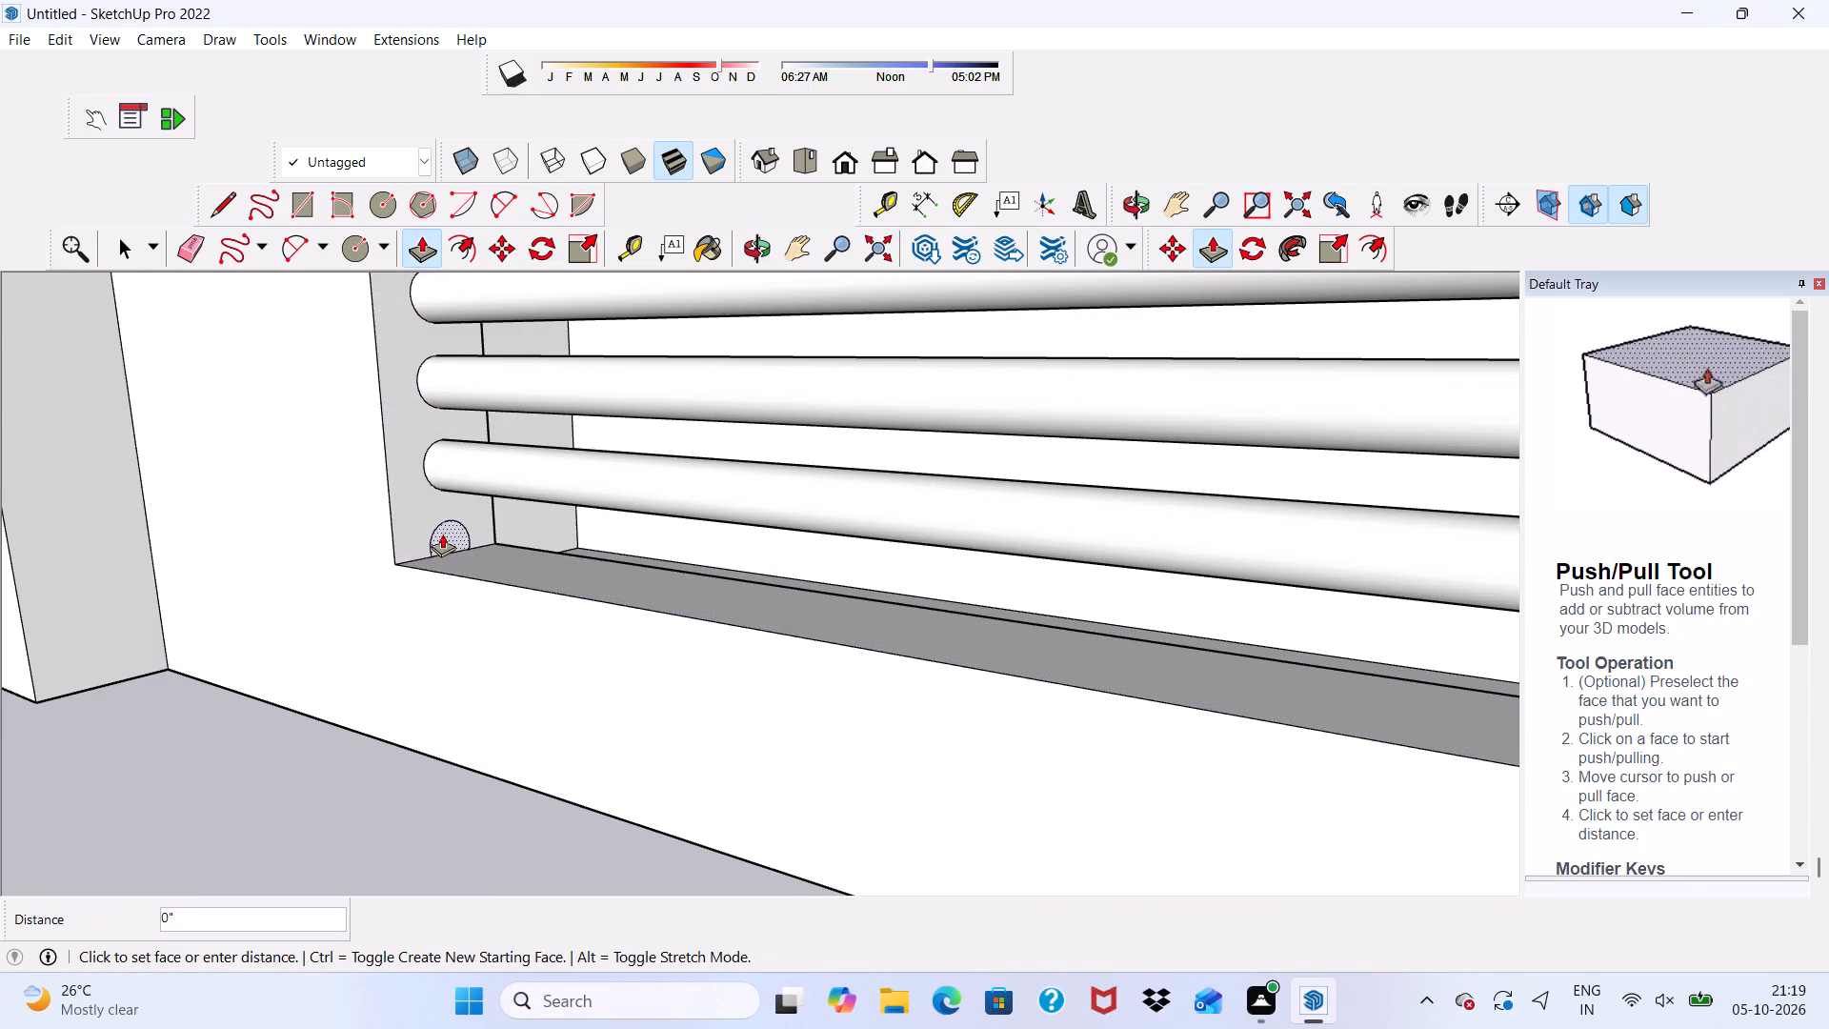
scroll(442, 534, "down", 3)
scroll(563, 551, "up", 1)
scroll(709, 549, "down", 7)
scroll(727, 550, "up", 1)
scroll(727, 550, "down", 5)
scroll(1013, 608, "up", 5)
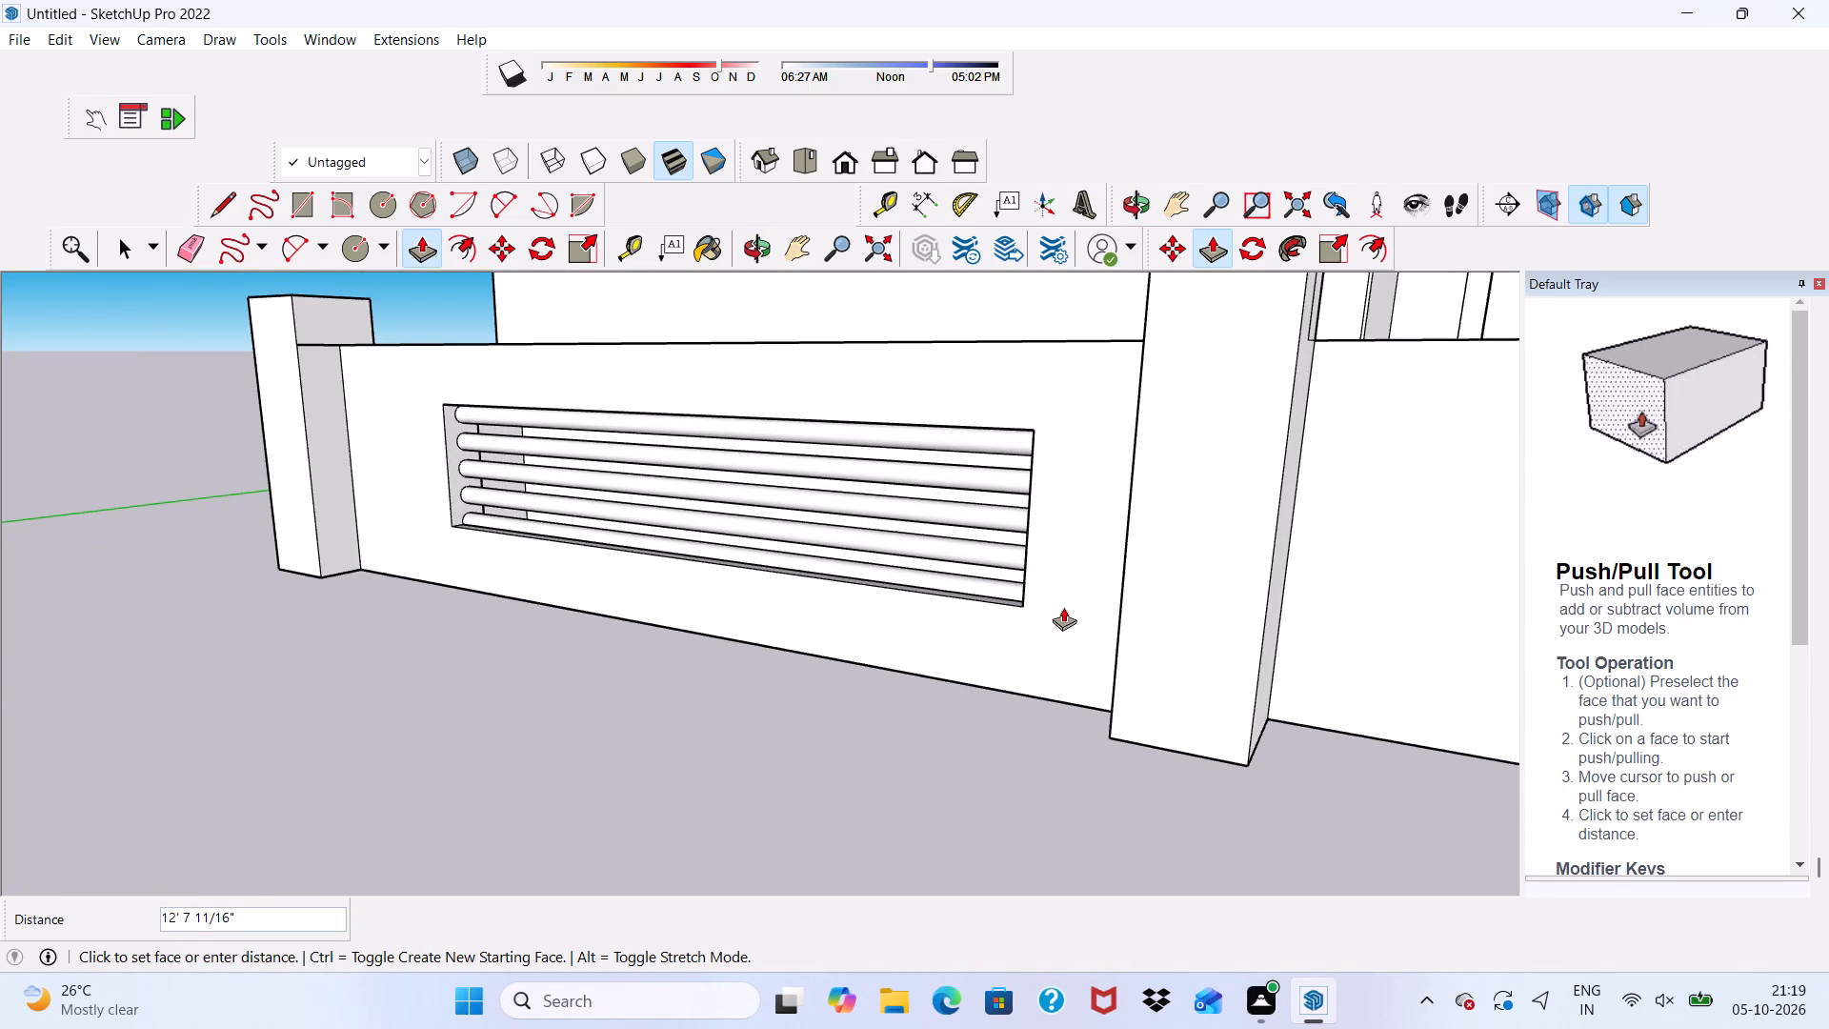
left_click(1063, 607)
key("space")
Examine the barred opening and the whole front boundary wall from close up and from a distance.
scroll(575, 509, "down", 7)
middle_click_drag(790, 460, 812, 468)
scroll(790, 460, "down", 1)
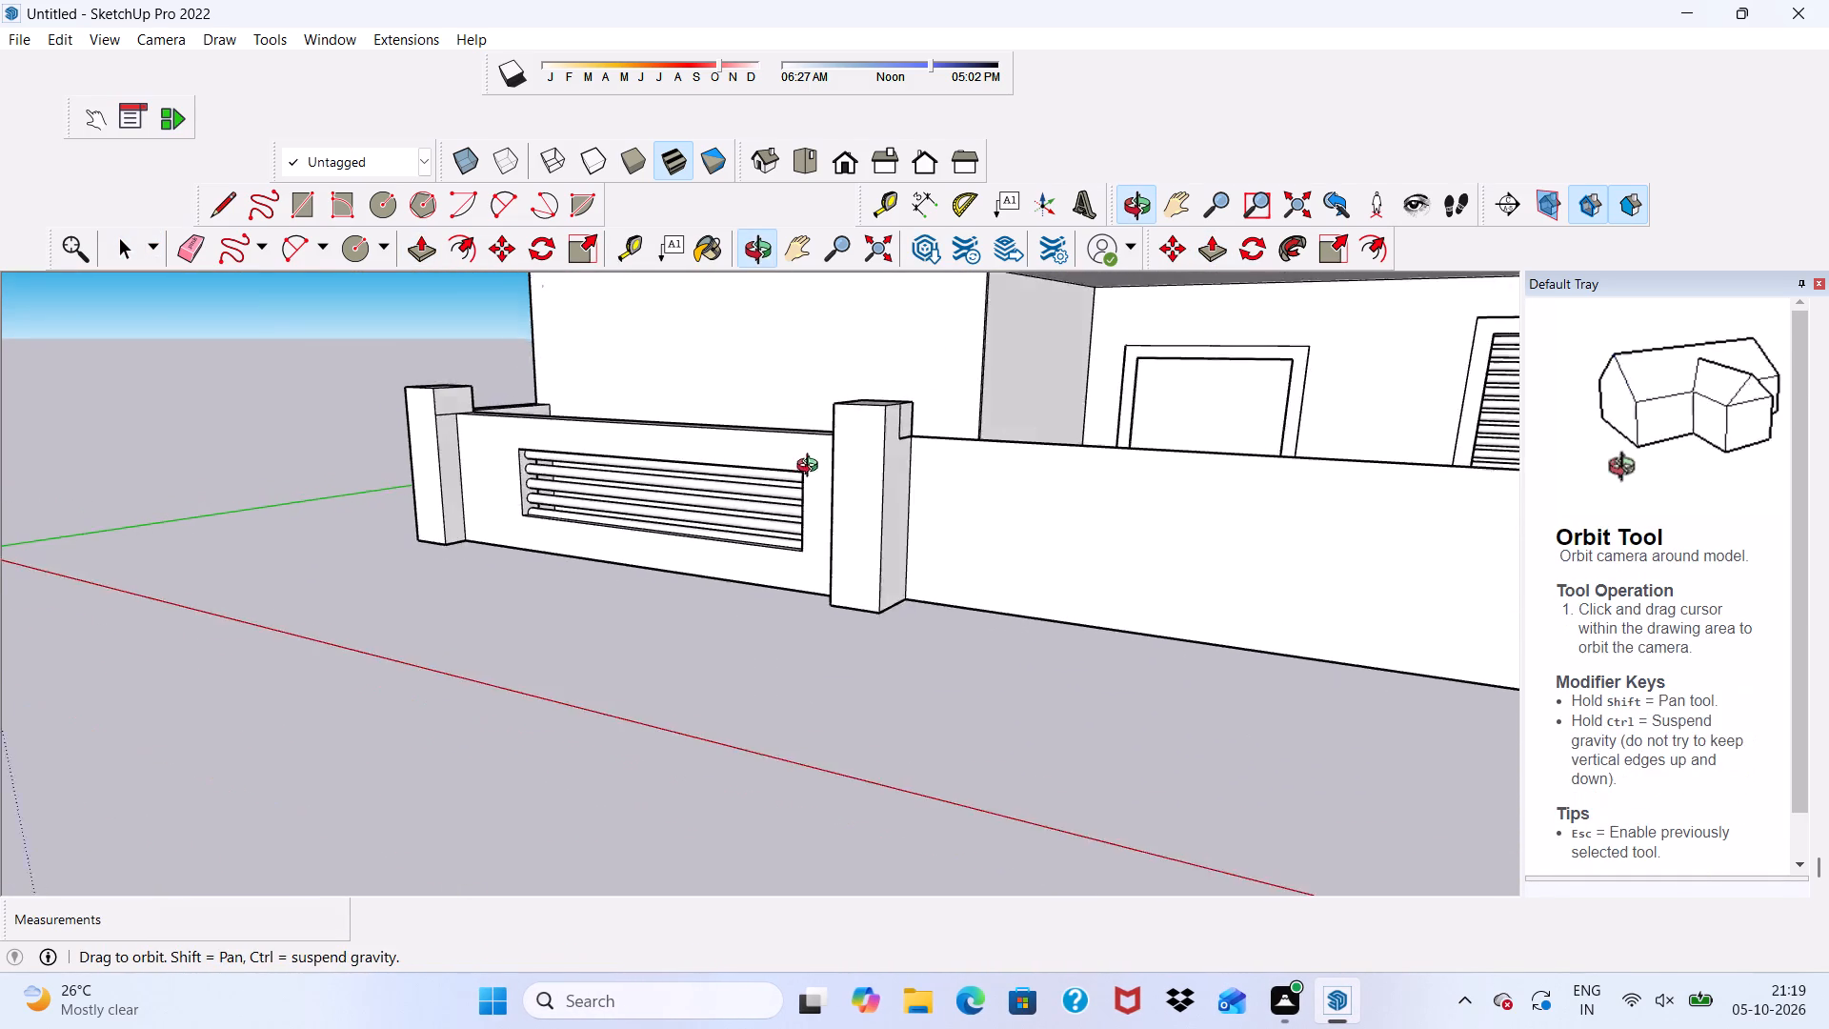
middle_click_drag(812, 468, 998, 454)
scroll(1067, 526, "up", 1)
scroll(1067, 526, "down", 1)
scroll(1068, 526, "up", 4)
scroll(1069, 525, "down", 5)
scroll(1070, 531, "up", 1)
scroll(1070, 529, "down", 1)
scroll(1111, 496, "up", 4)
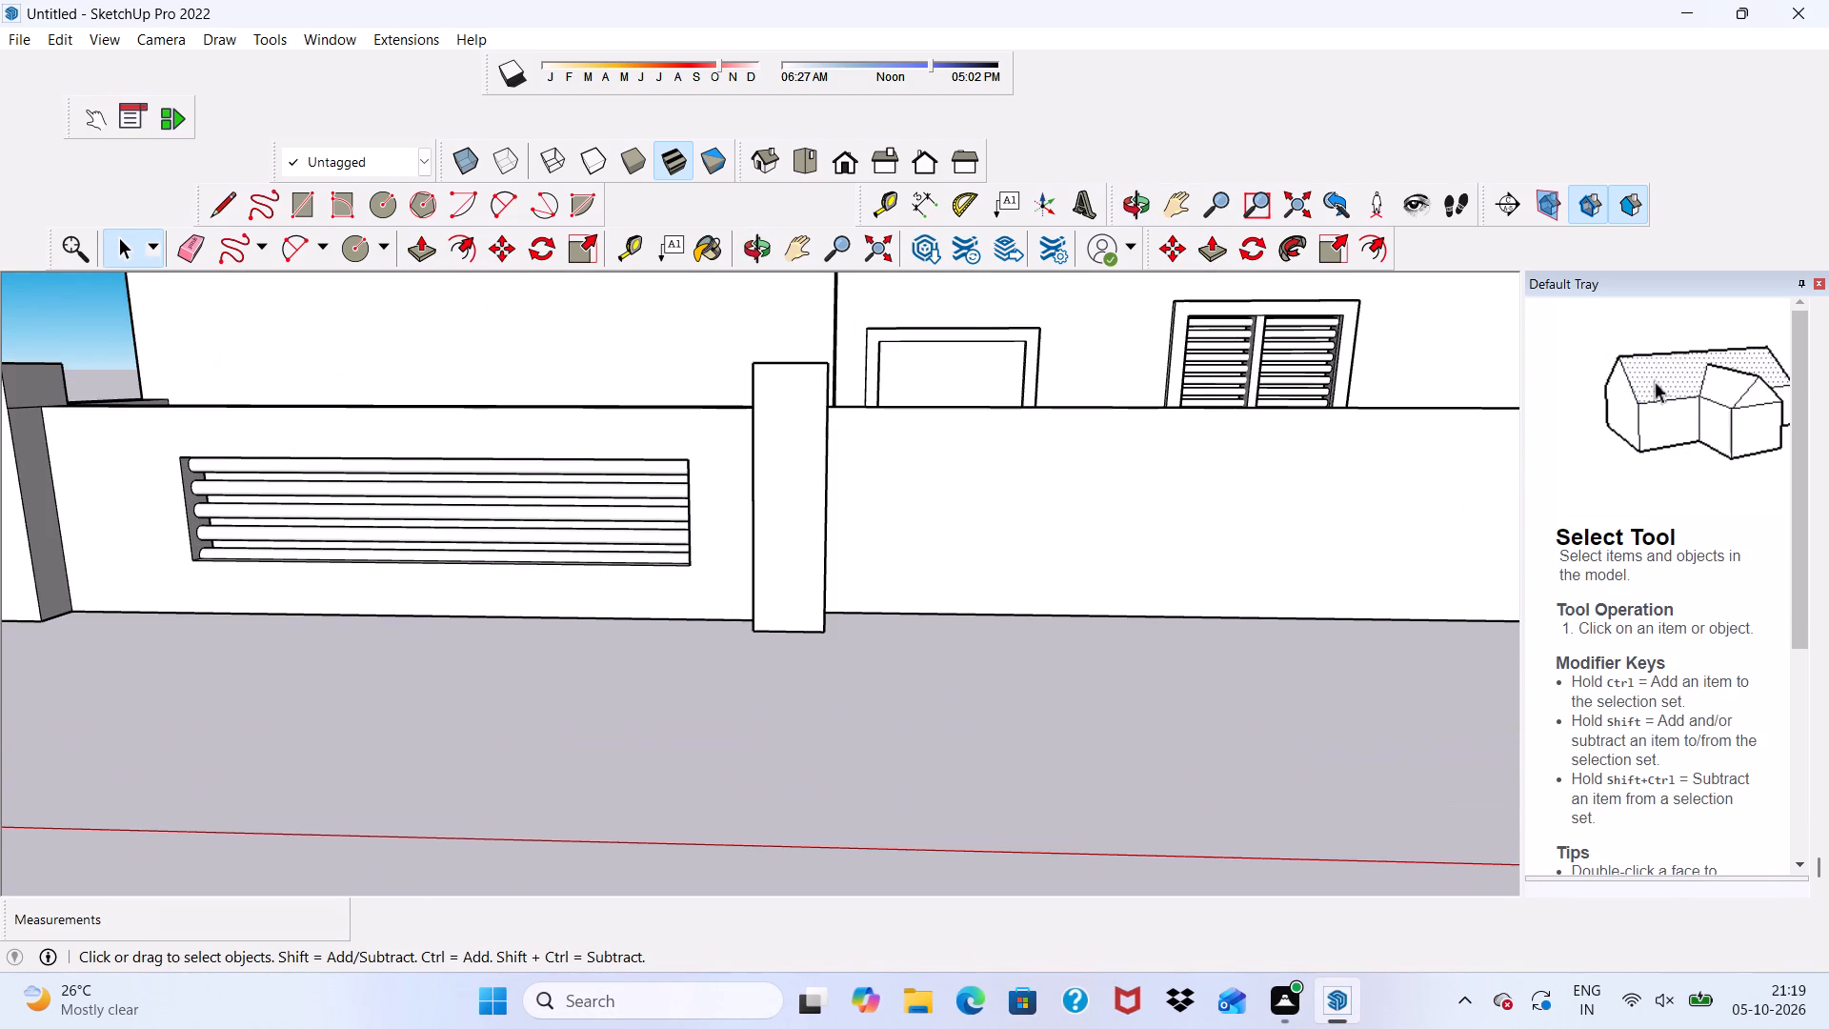
scroll(891, 304, "down", 1)
scroll(1053, 420, "down", 11)
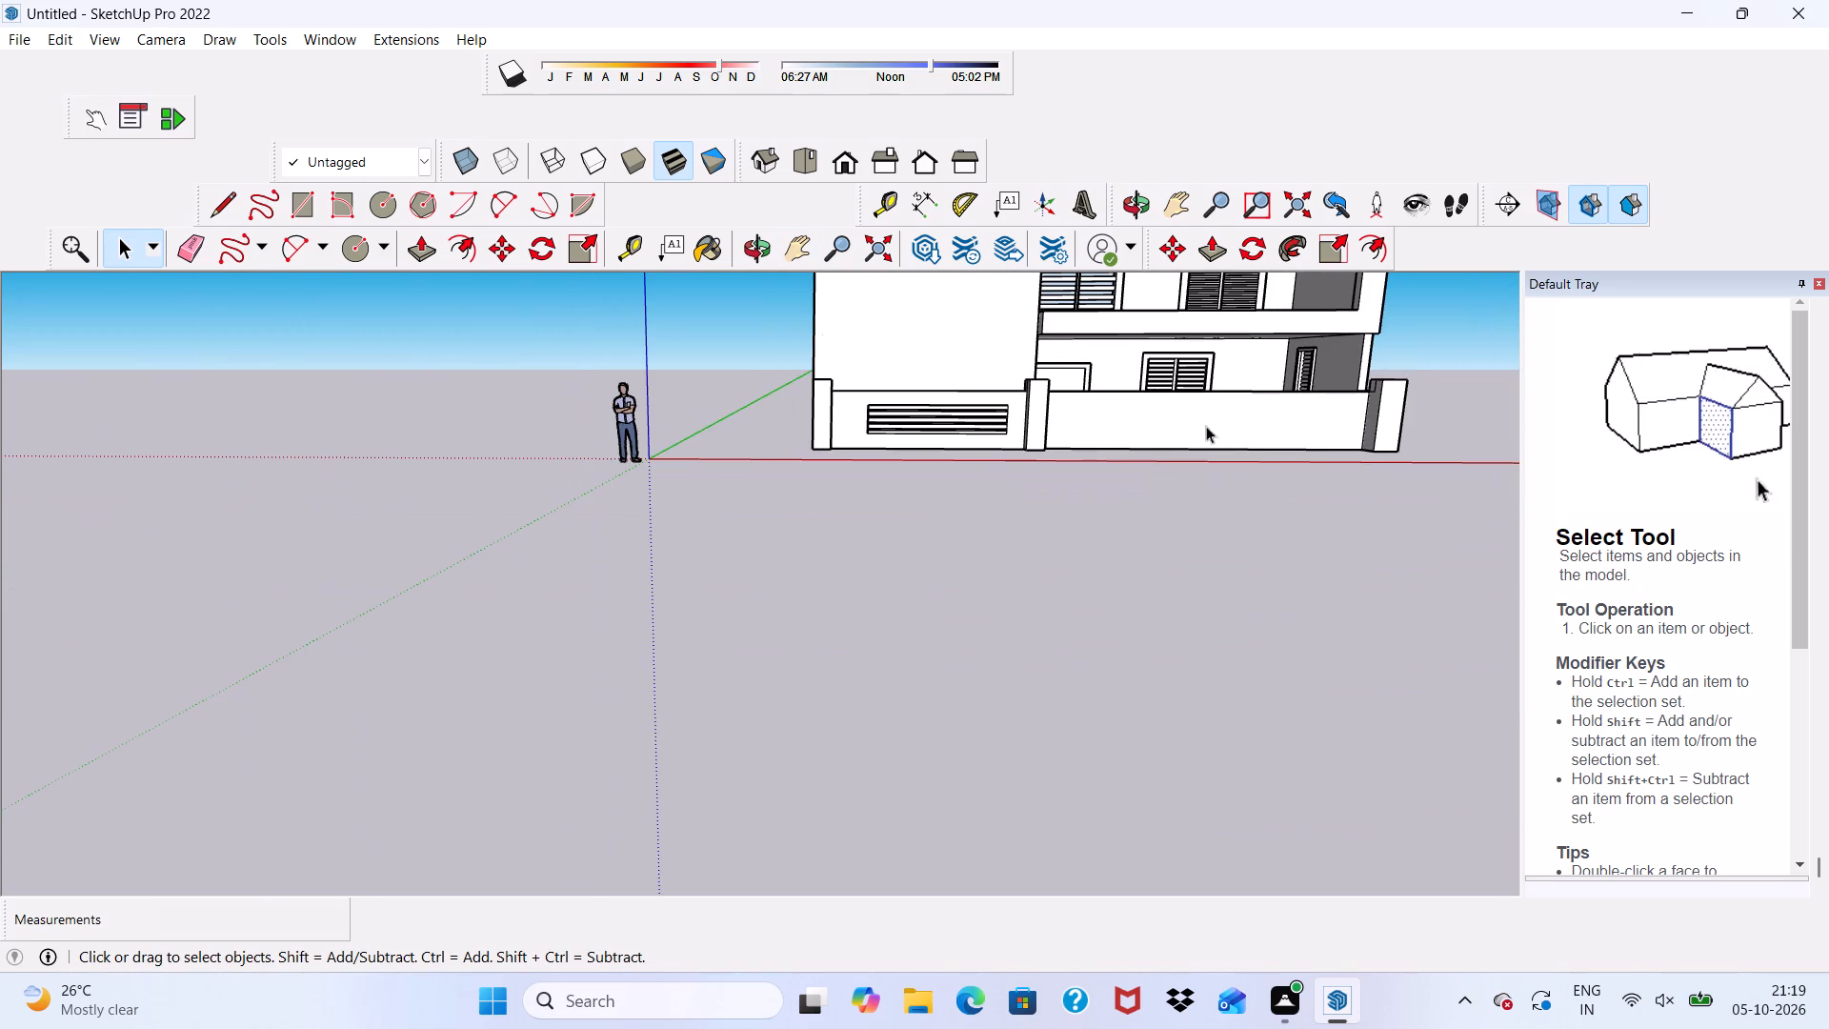
scroll(1316, 604, "up", 1)
scroll(1300, 603, "down", 3)
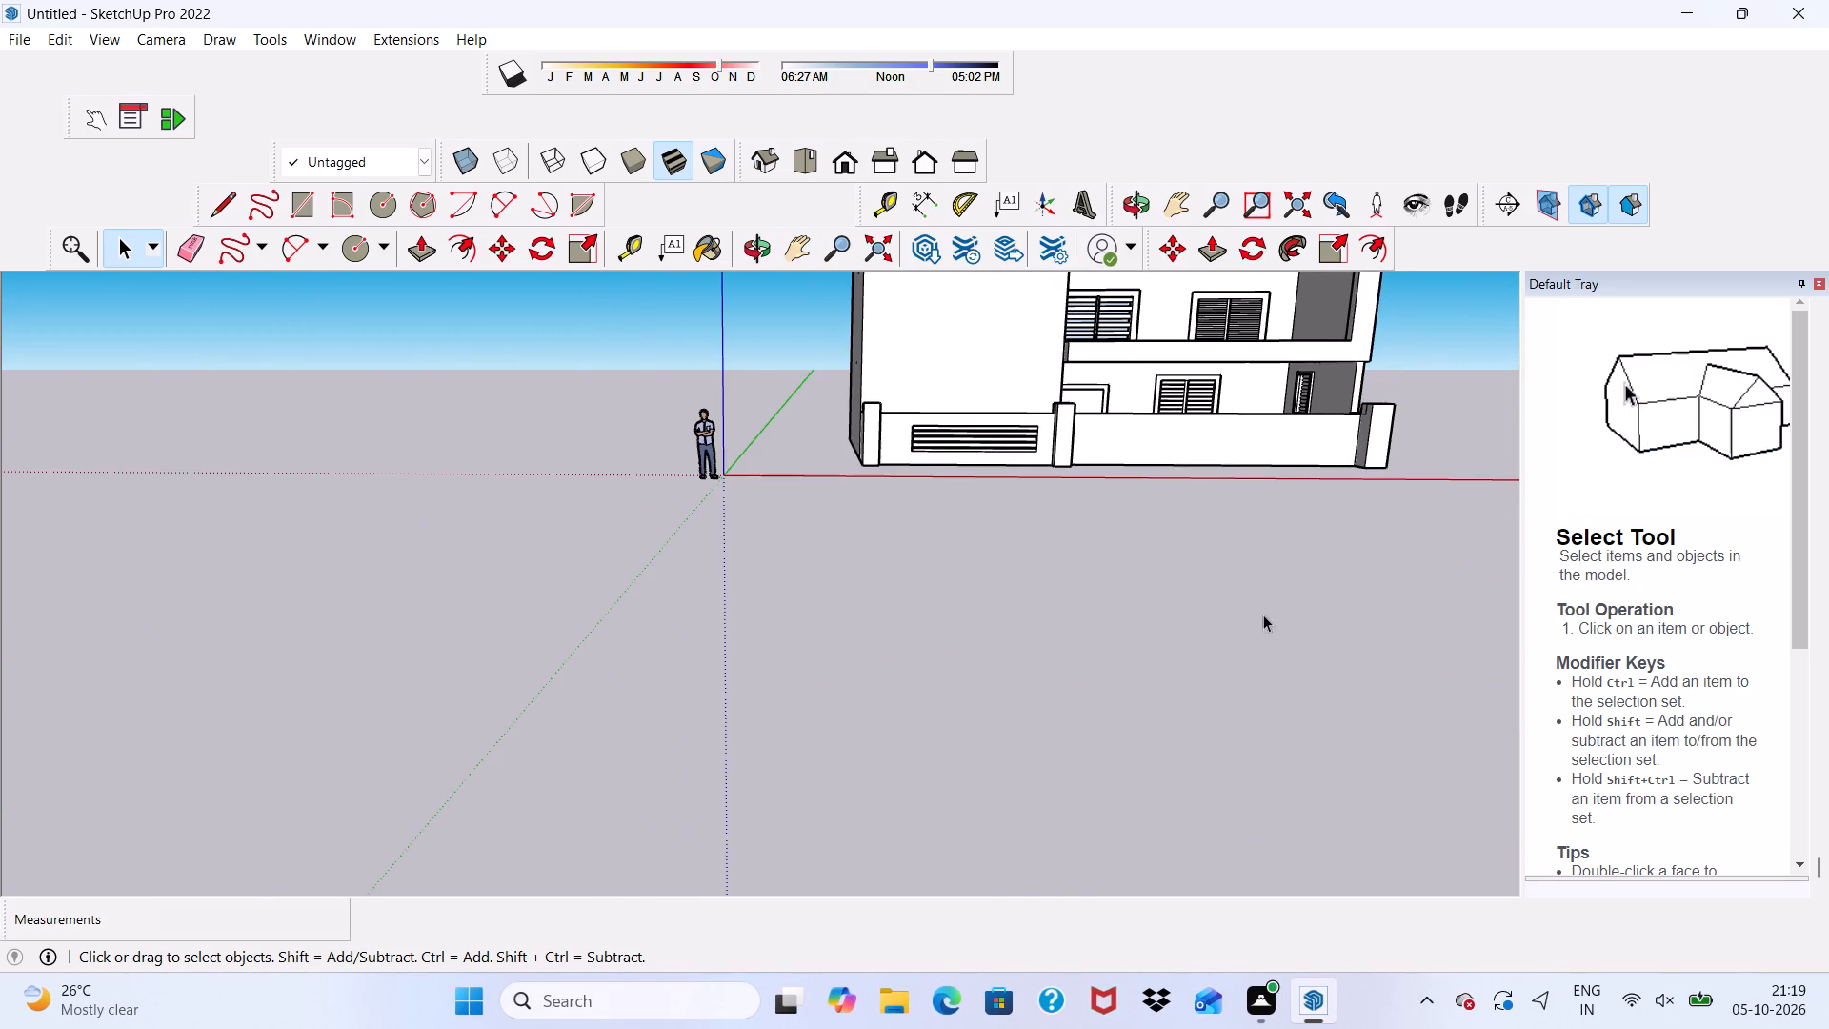
scroll(1240, 625, "up", 3)
scroll(1221, 631, "down", 3)
scroll(1348, 625, "up", 5)
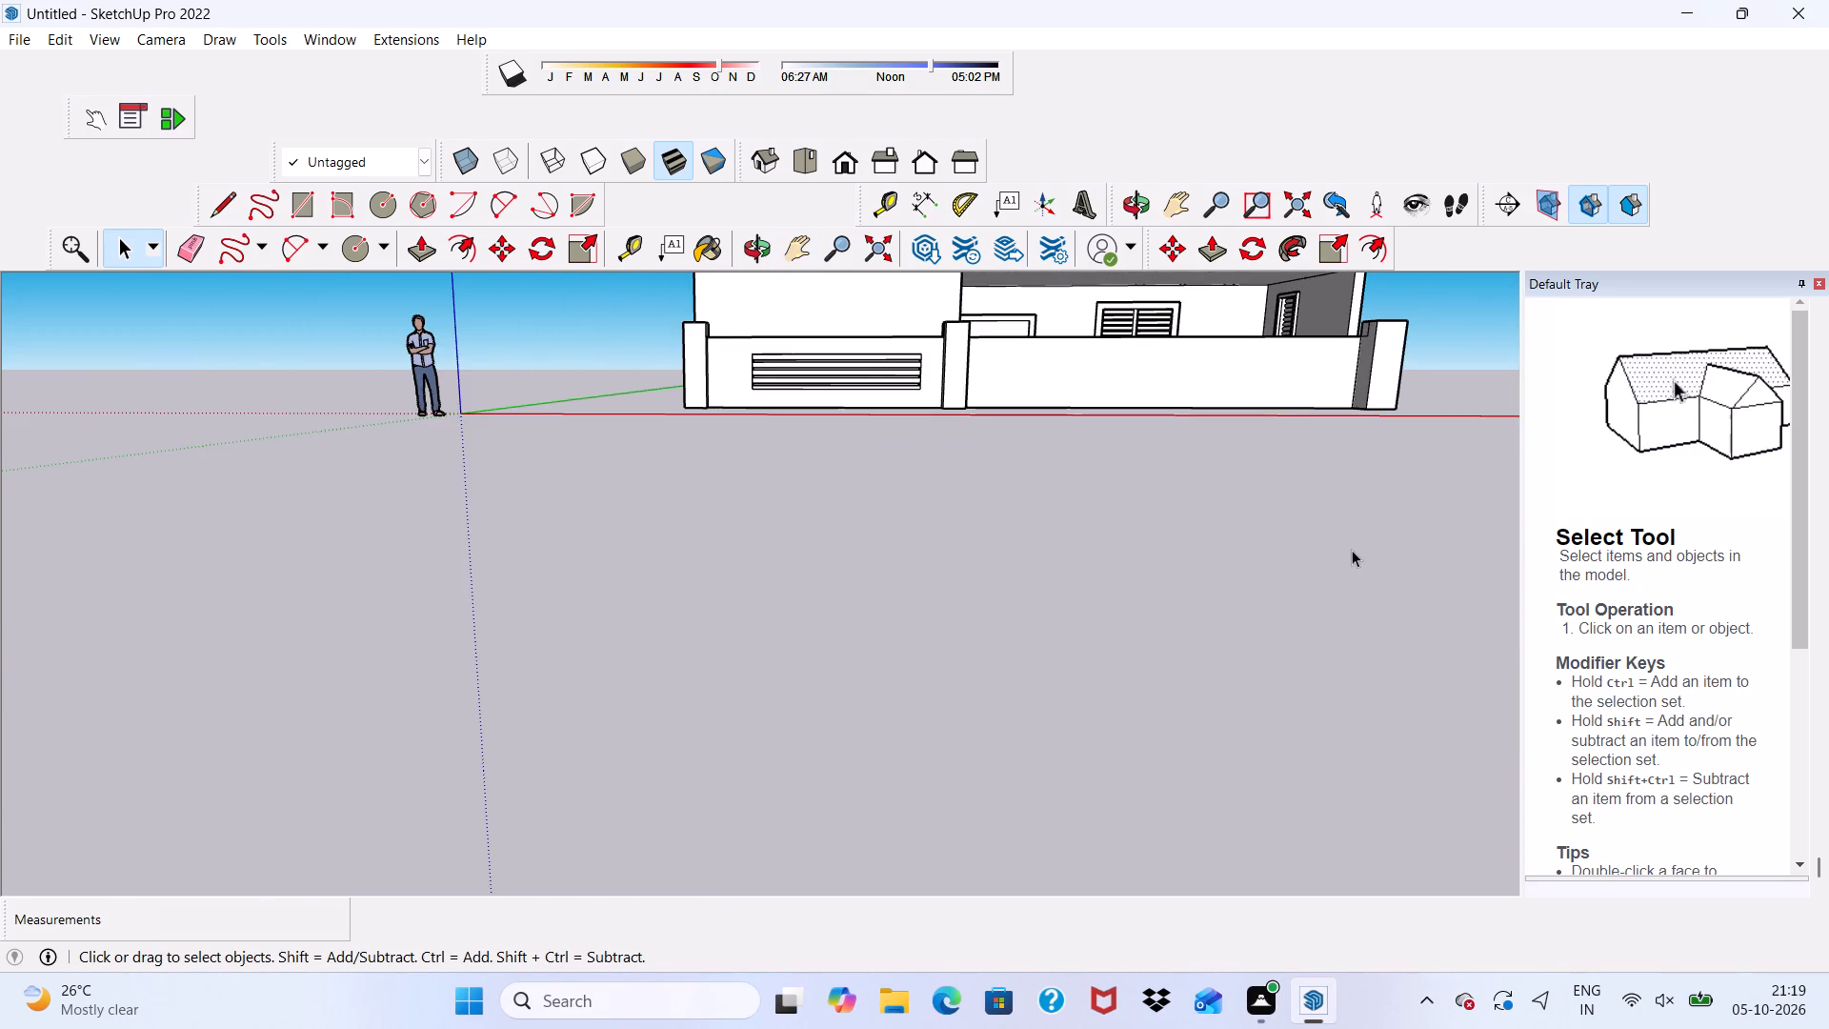
scroll(1342, 548, "up", 4)
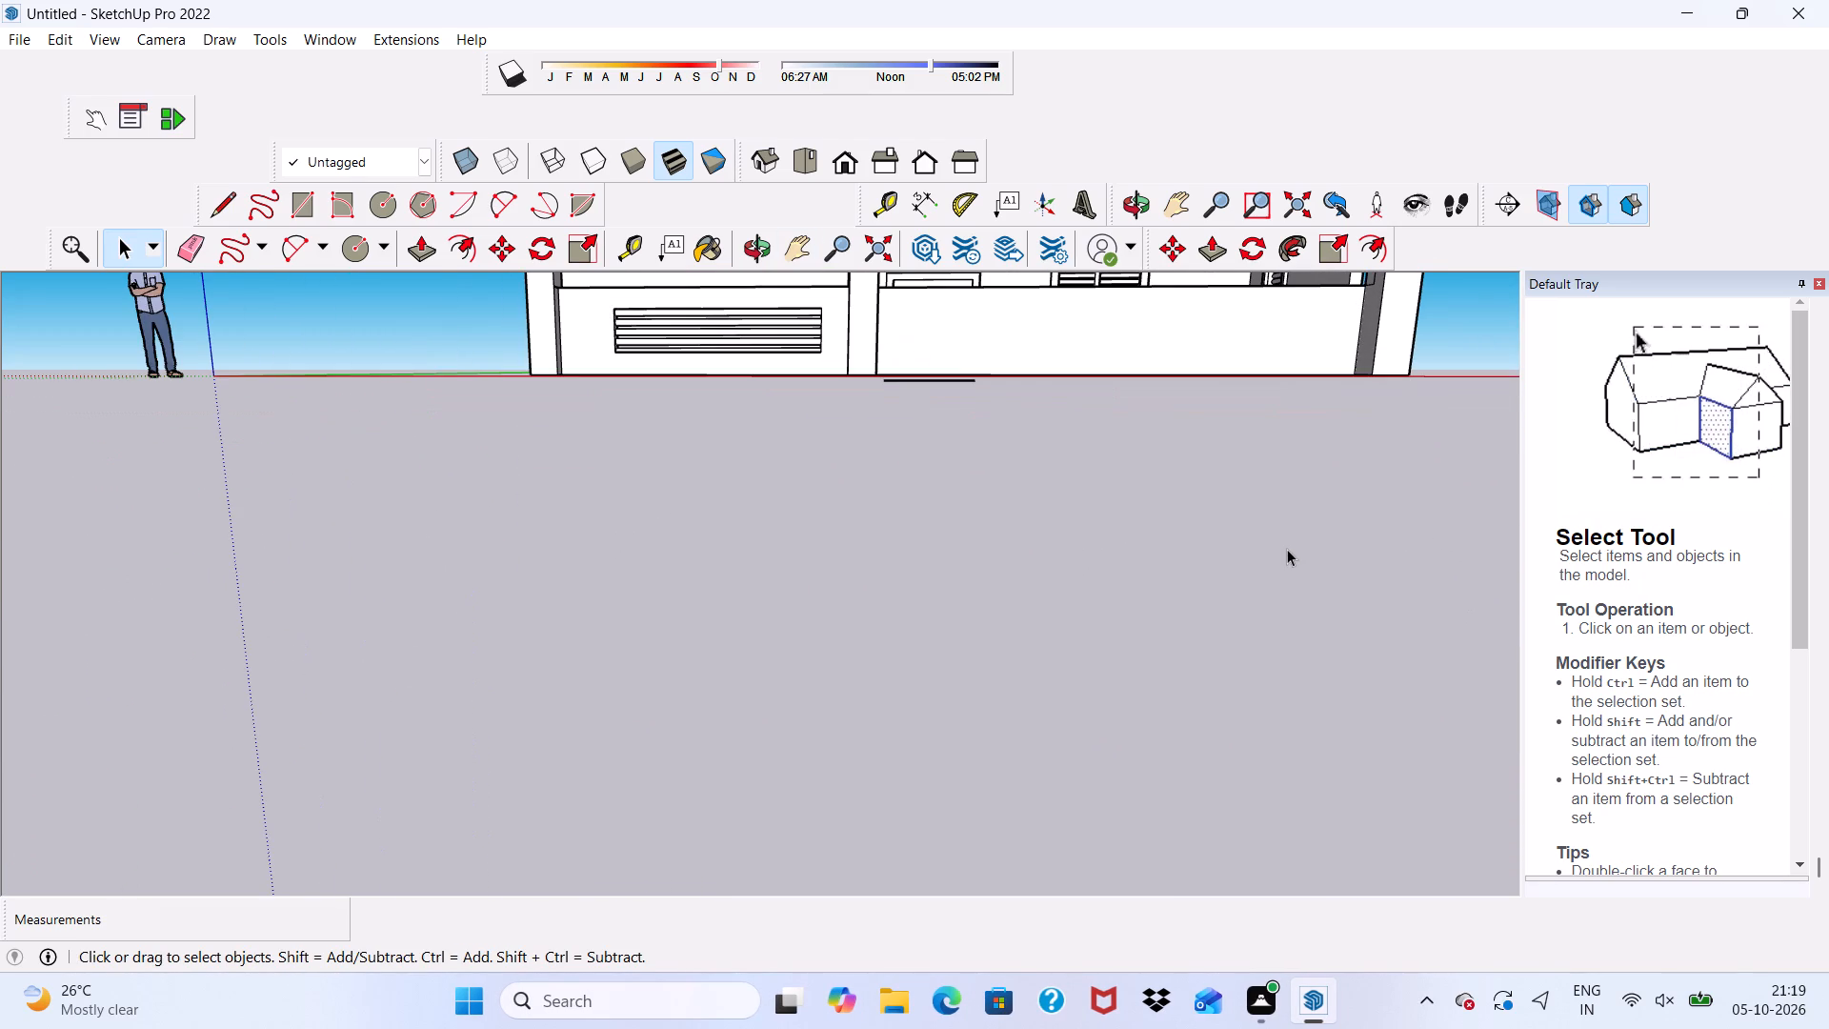
scroll(1287, 549, "up", 3)
scroll(1282, 547, "down", 3)
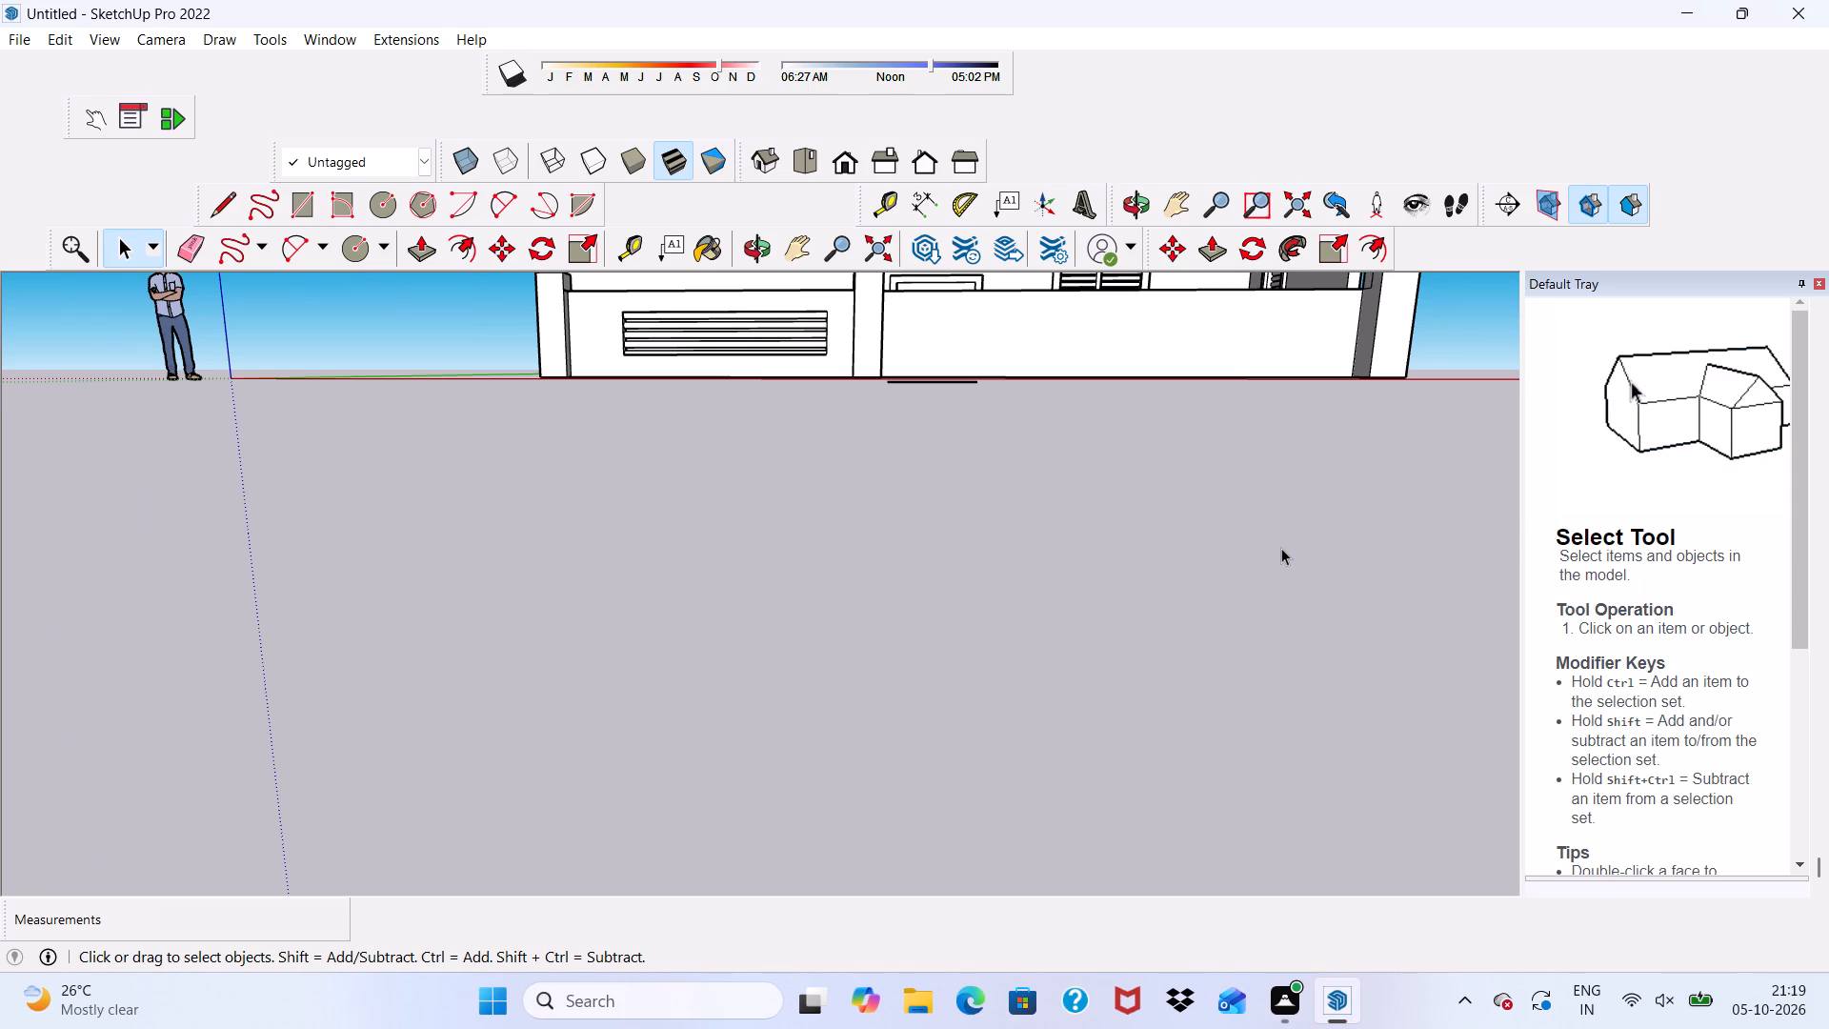
scroll(1281, 548, "up", 3)
scroll(1250, 540, "down", 5)
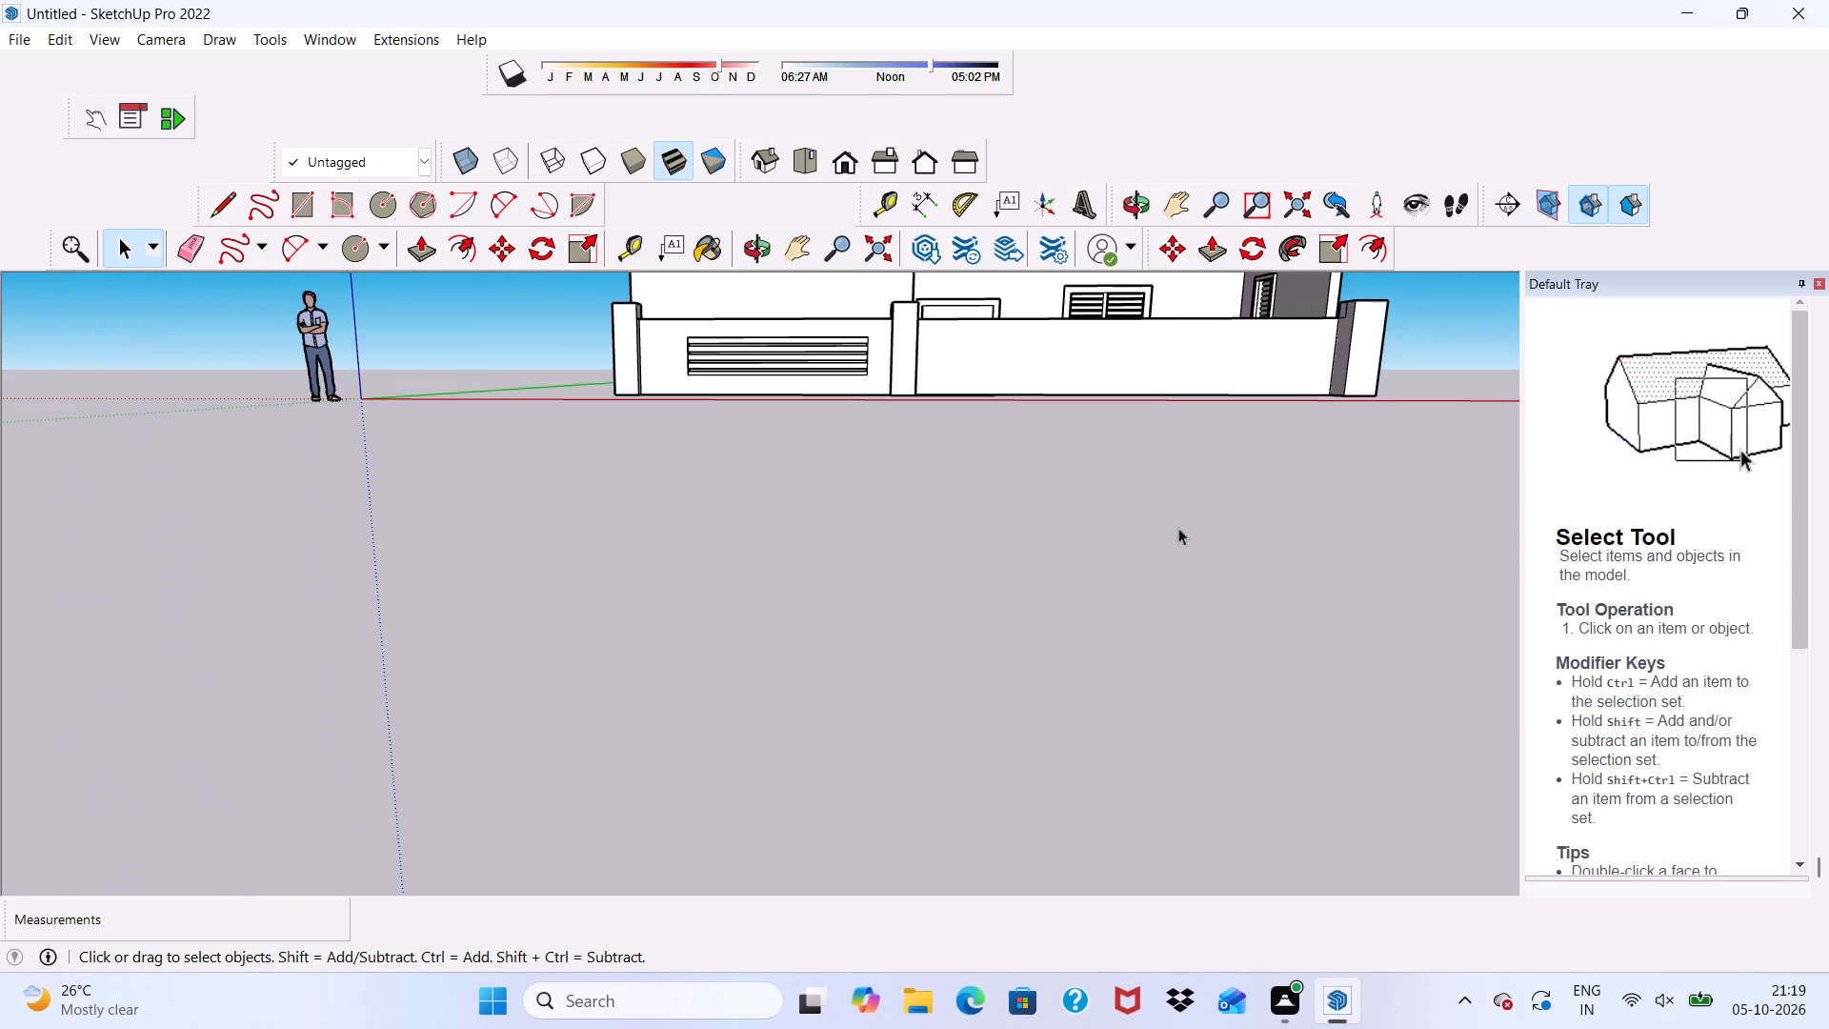
scroll(1215, 393, "up", 4)
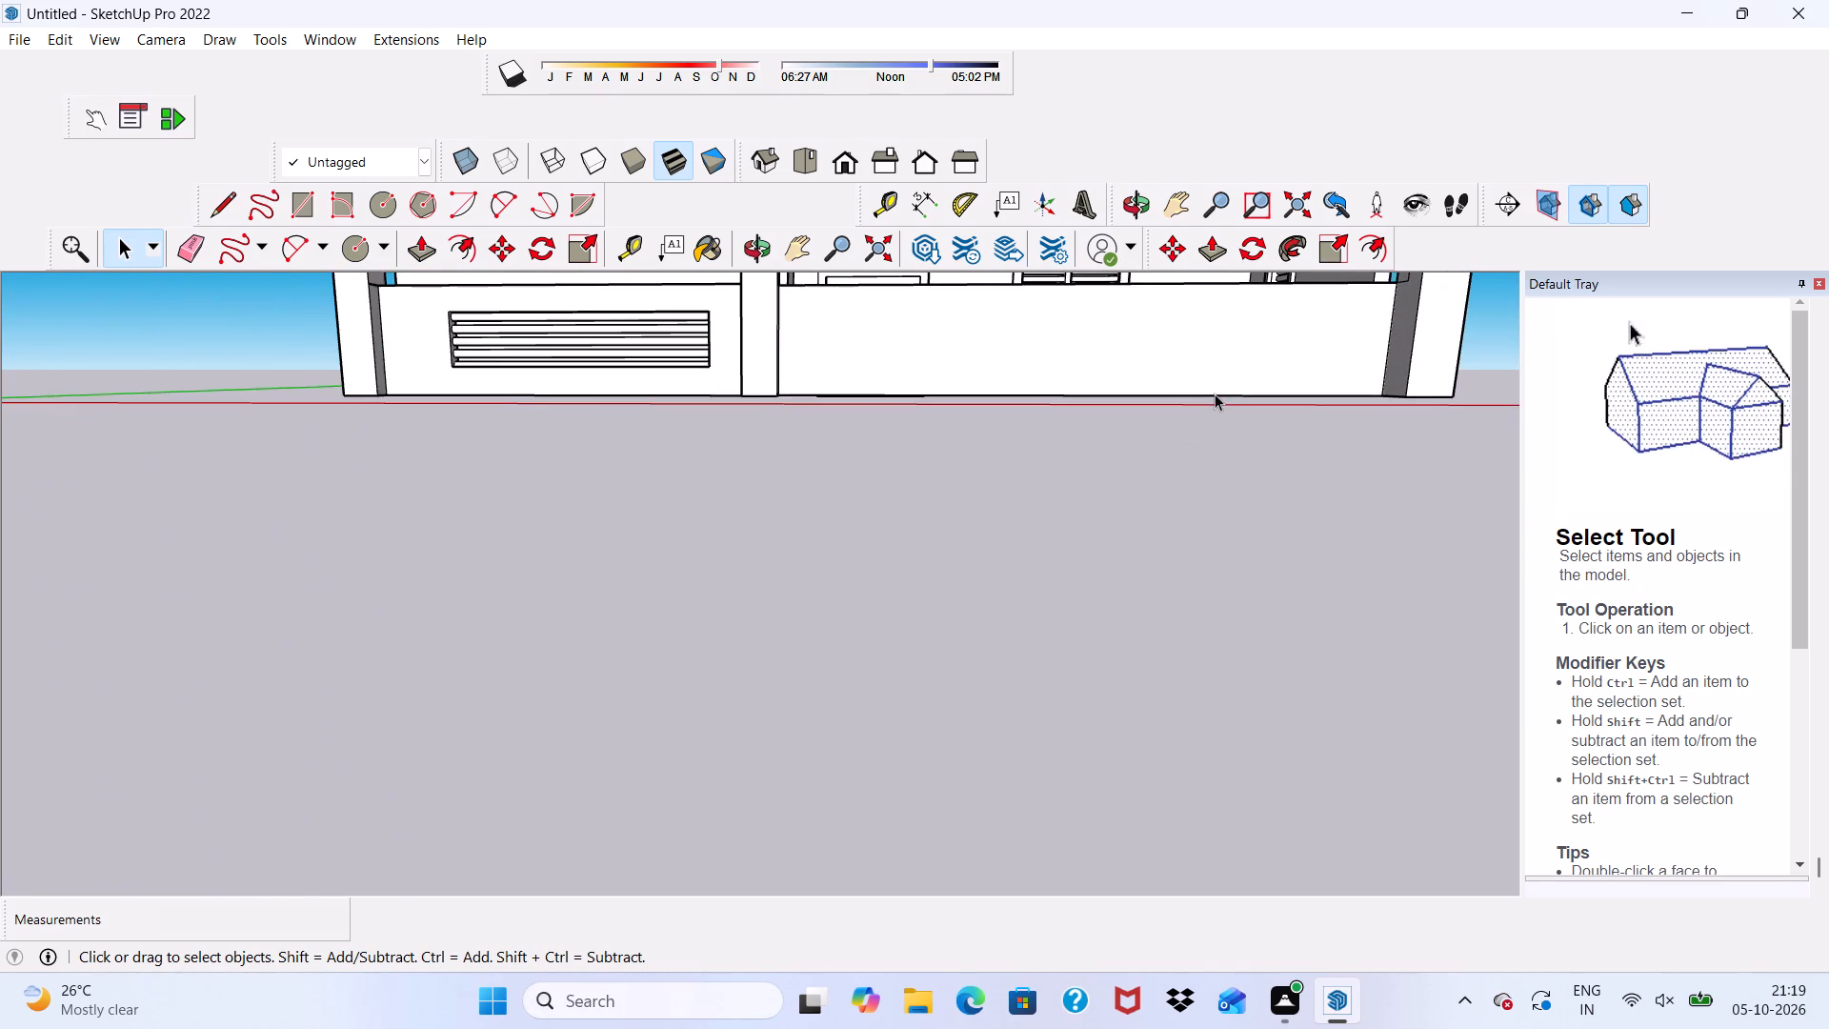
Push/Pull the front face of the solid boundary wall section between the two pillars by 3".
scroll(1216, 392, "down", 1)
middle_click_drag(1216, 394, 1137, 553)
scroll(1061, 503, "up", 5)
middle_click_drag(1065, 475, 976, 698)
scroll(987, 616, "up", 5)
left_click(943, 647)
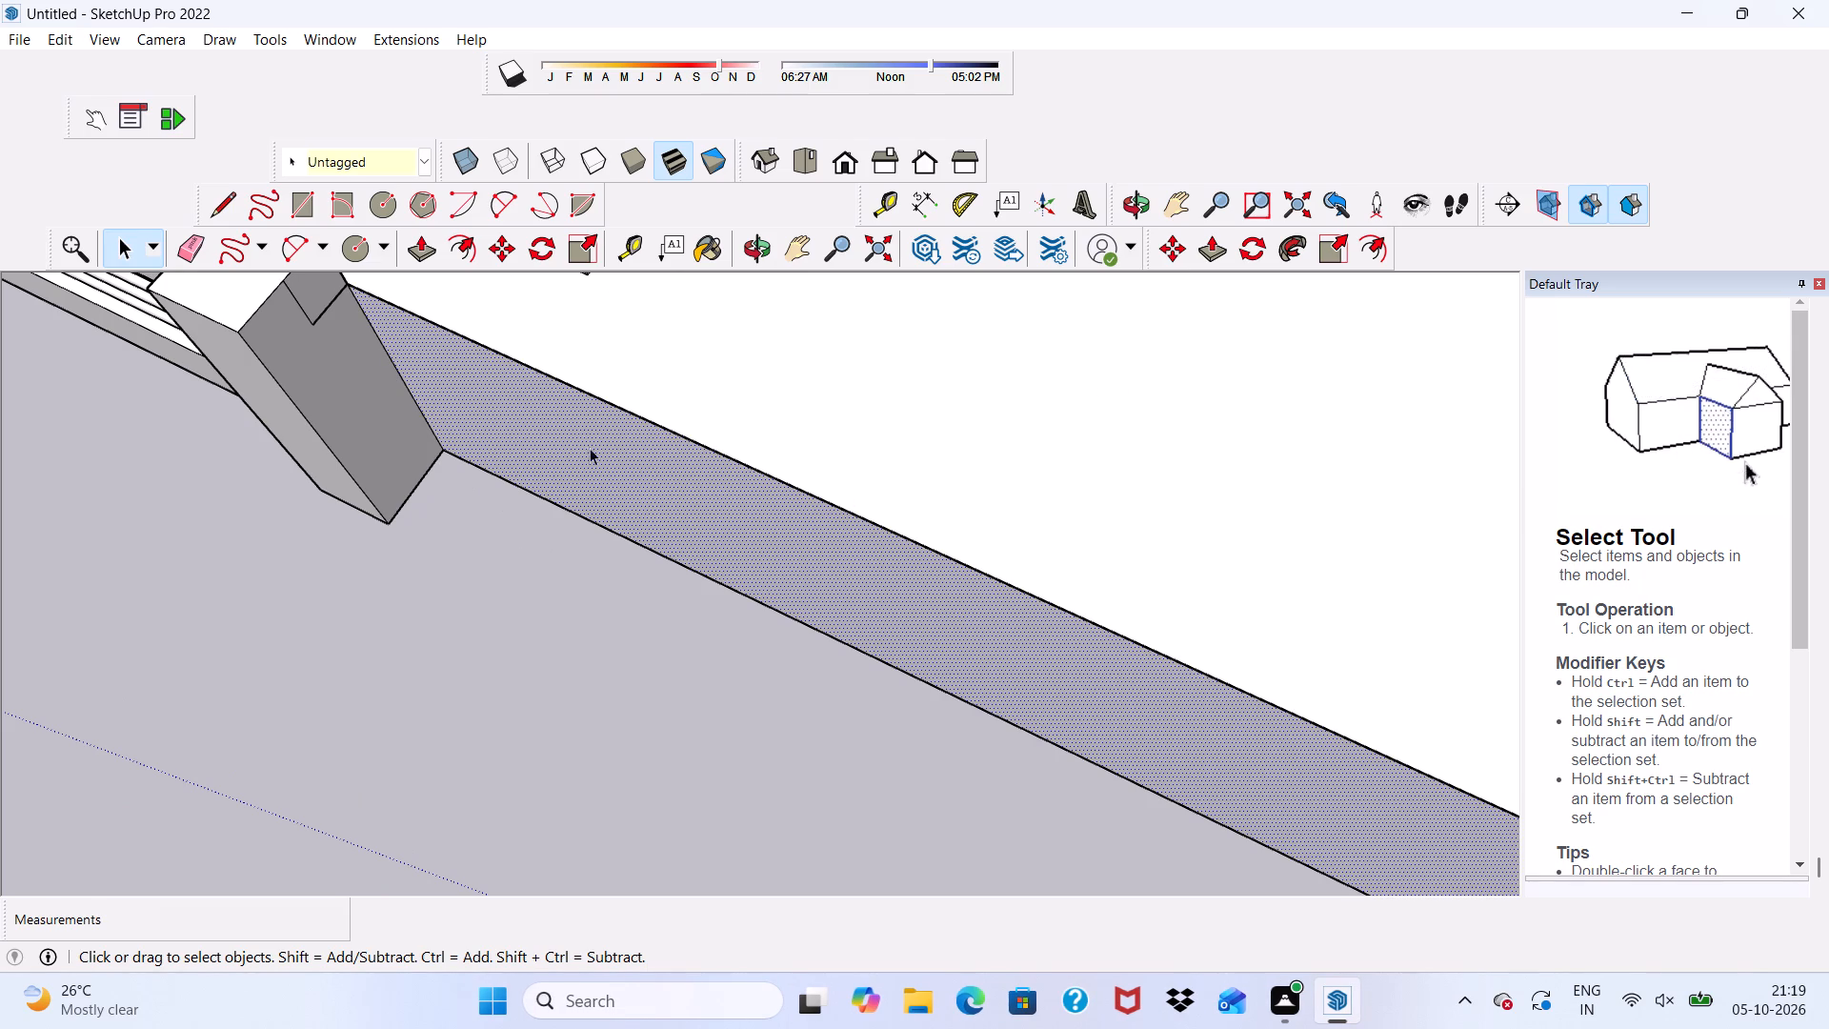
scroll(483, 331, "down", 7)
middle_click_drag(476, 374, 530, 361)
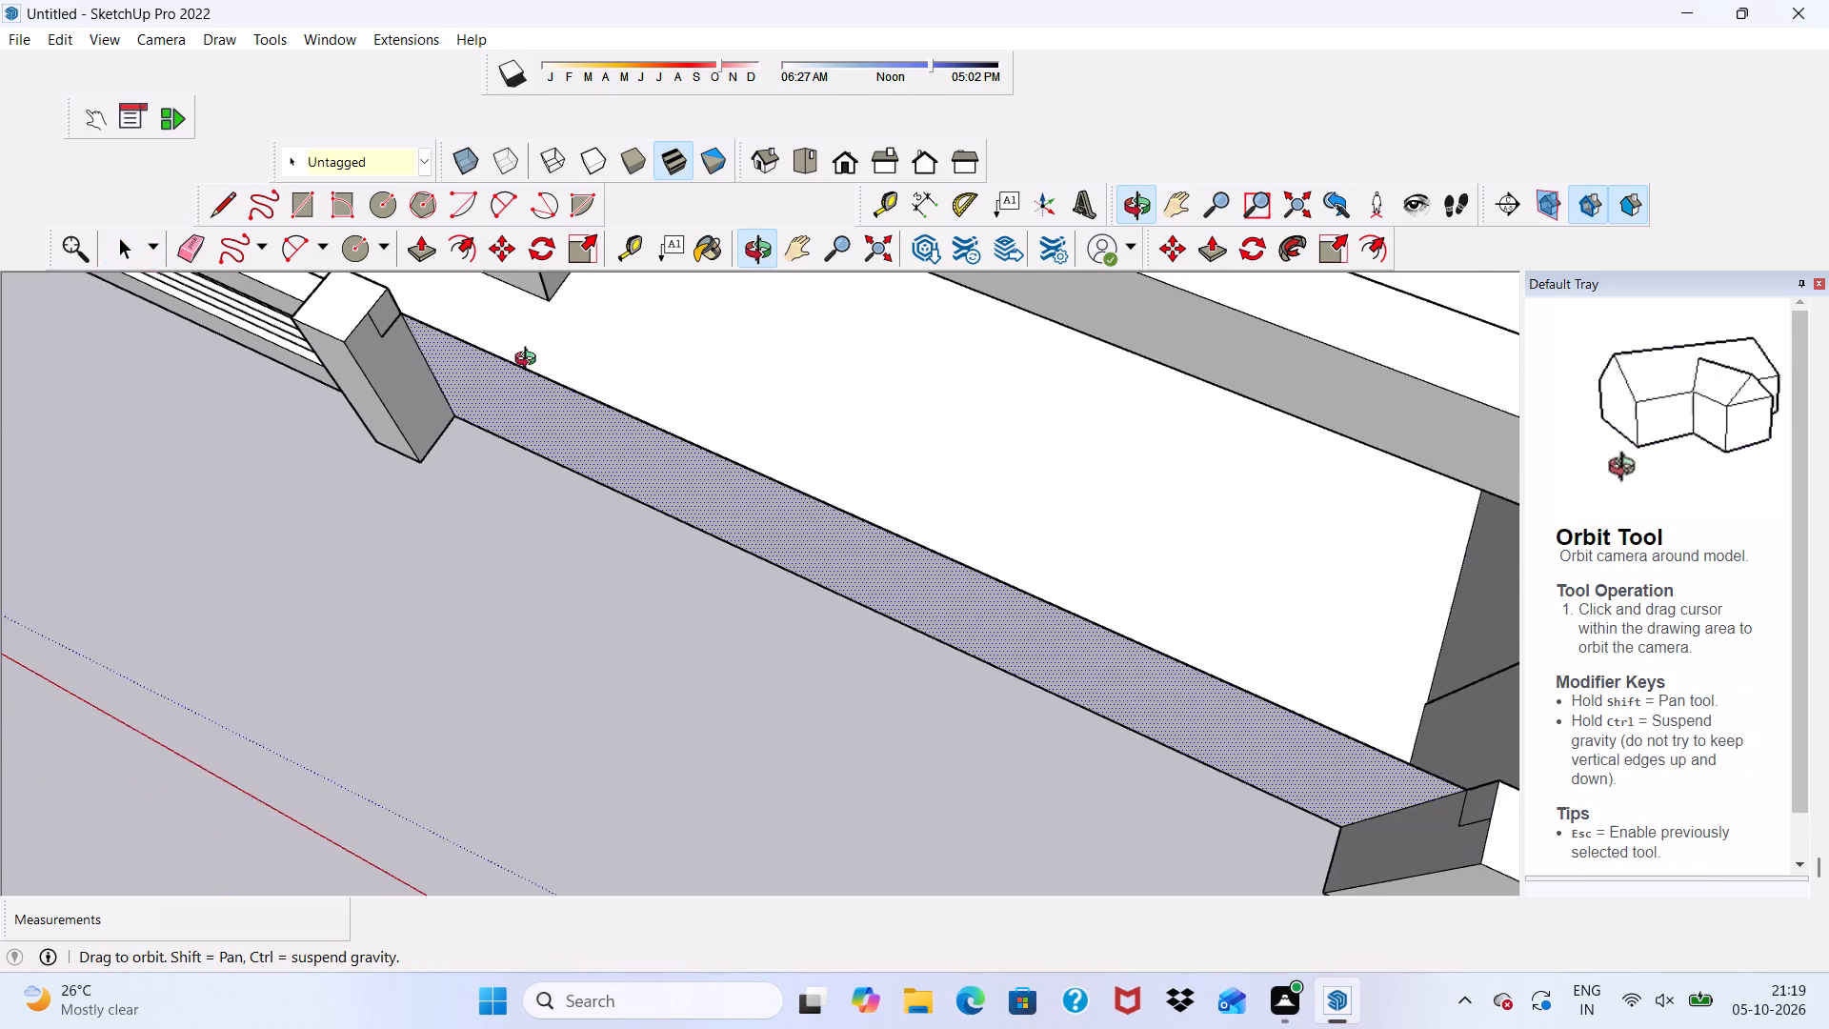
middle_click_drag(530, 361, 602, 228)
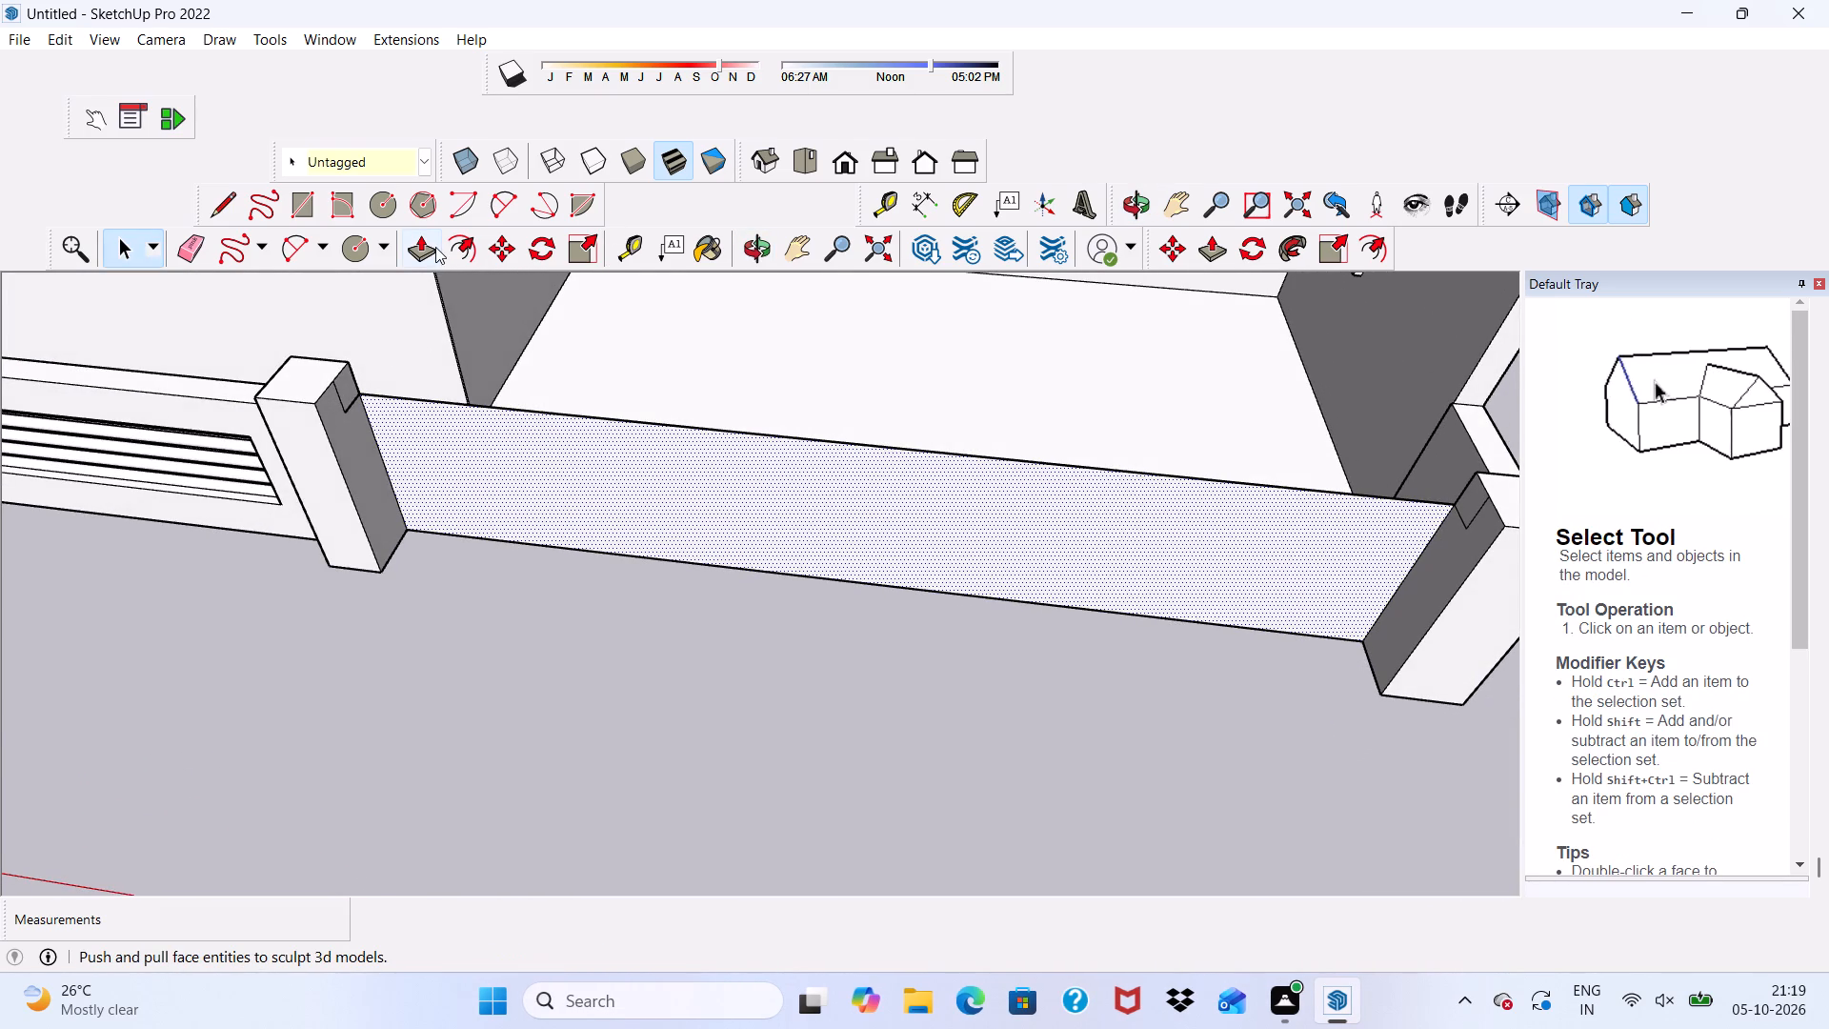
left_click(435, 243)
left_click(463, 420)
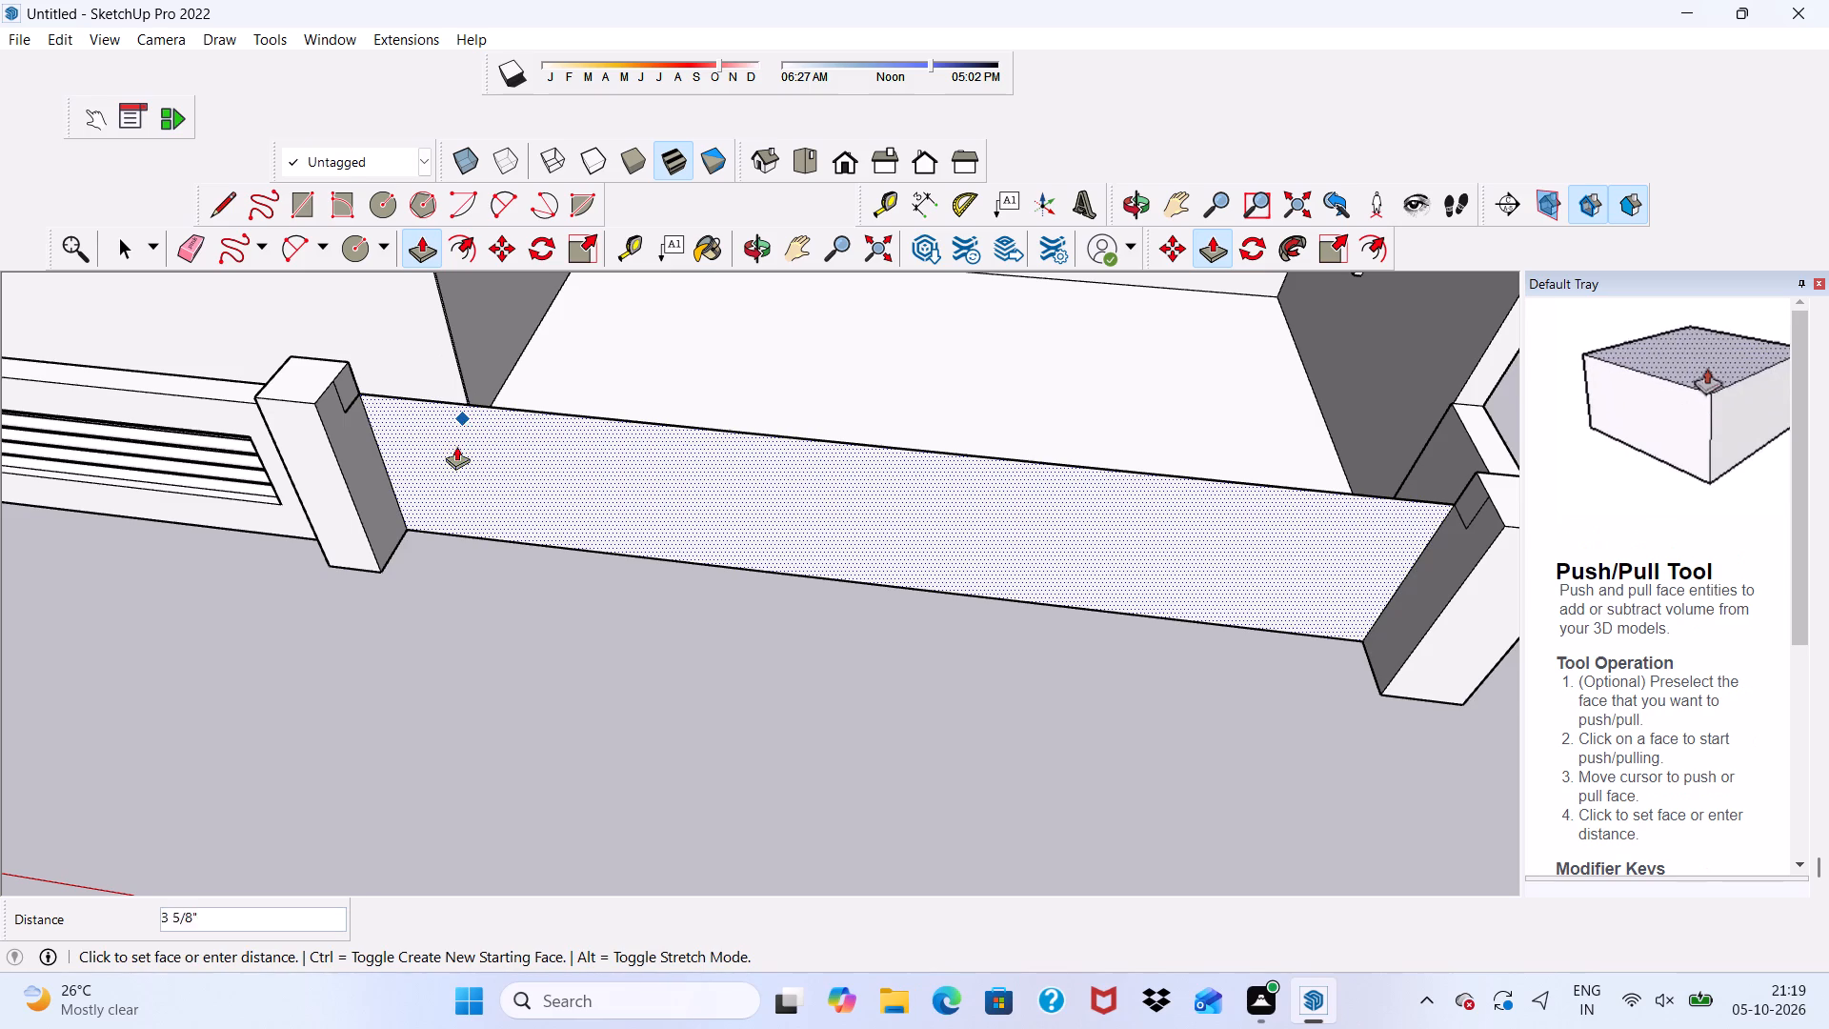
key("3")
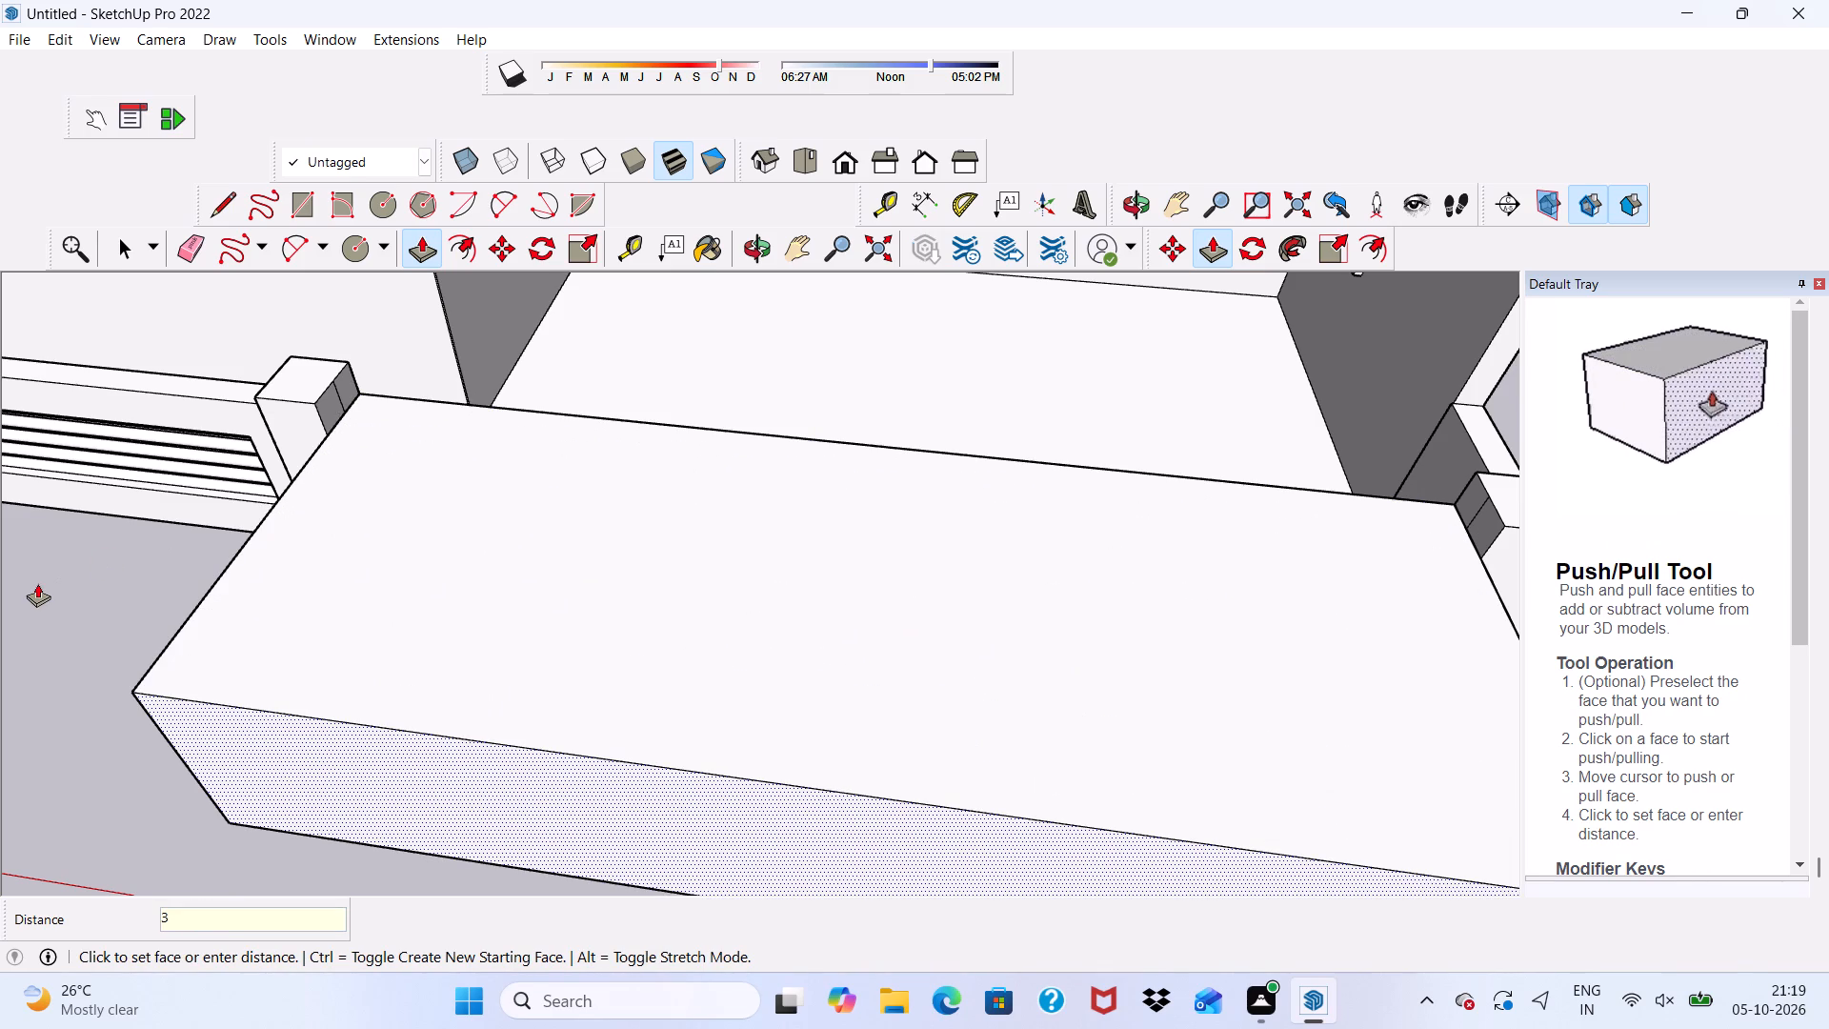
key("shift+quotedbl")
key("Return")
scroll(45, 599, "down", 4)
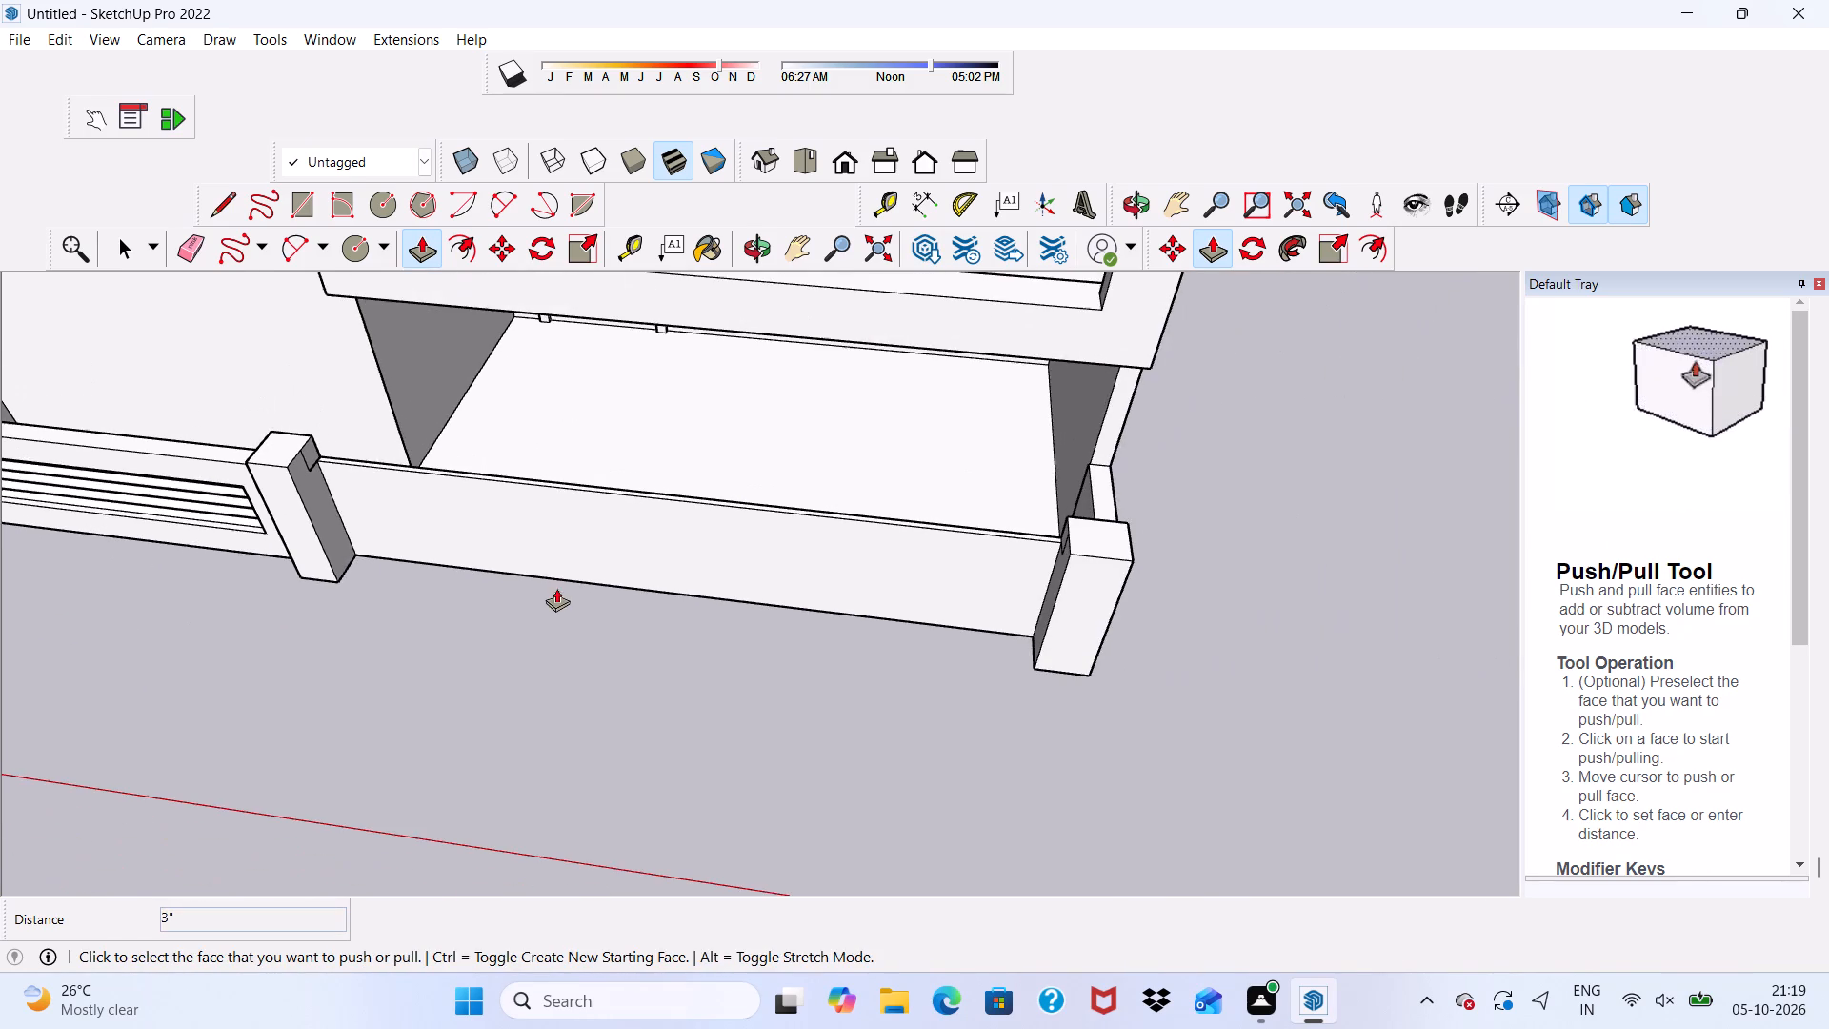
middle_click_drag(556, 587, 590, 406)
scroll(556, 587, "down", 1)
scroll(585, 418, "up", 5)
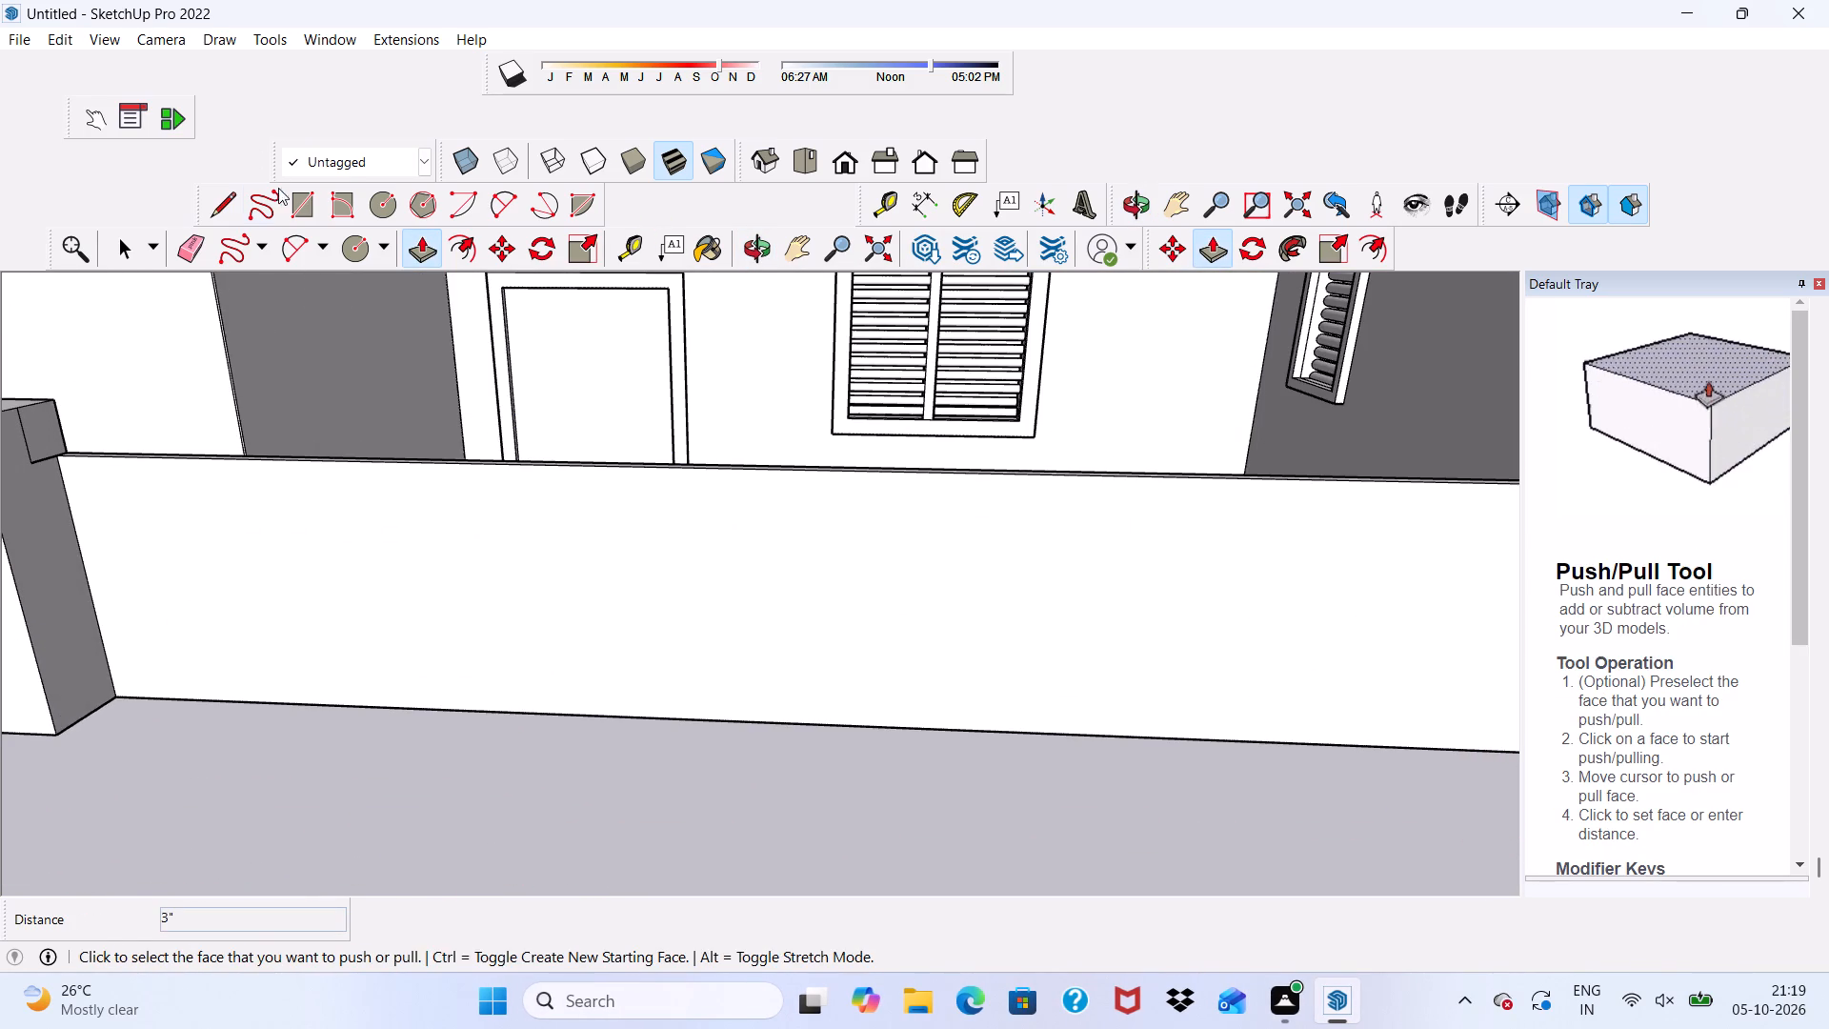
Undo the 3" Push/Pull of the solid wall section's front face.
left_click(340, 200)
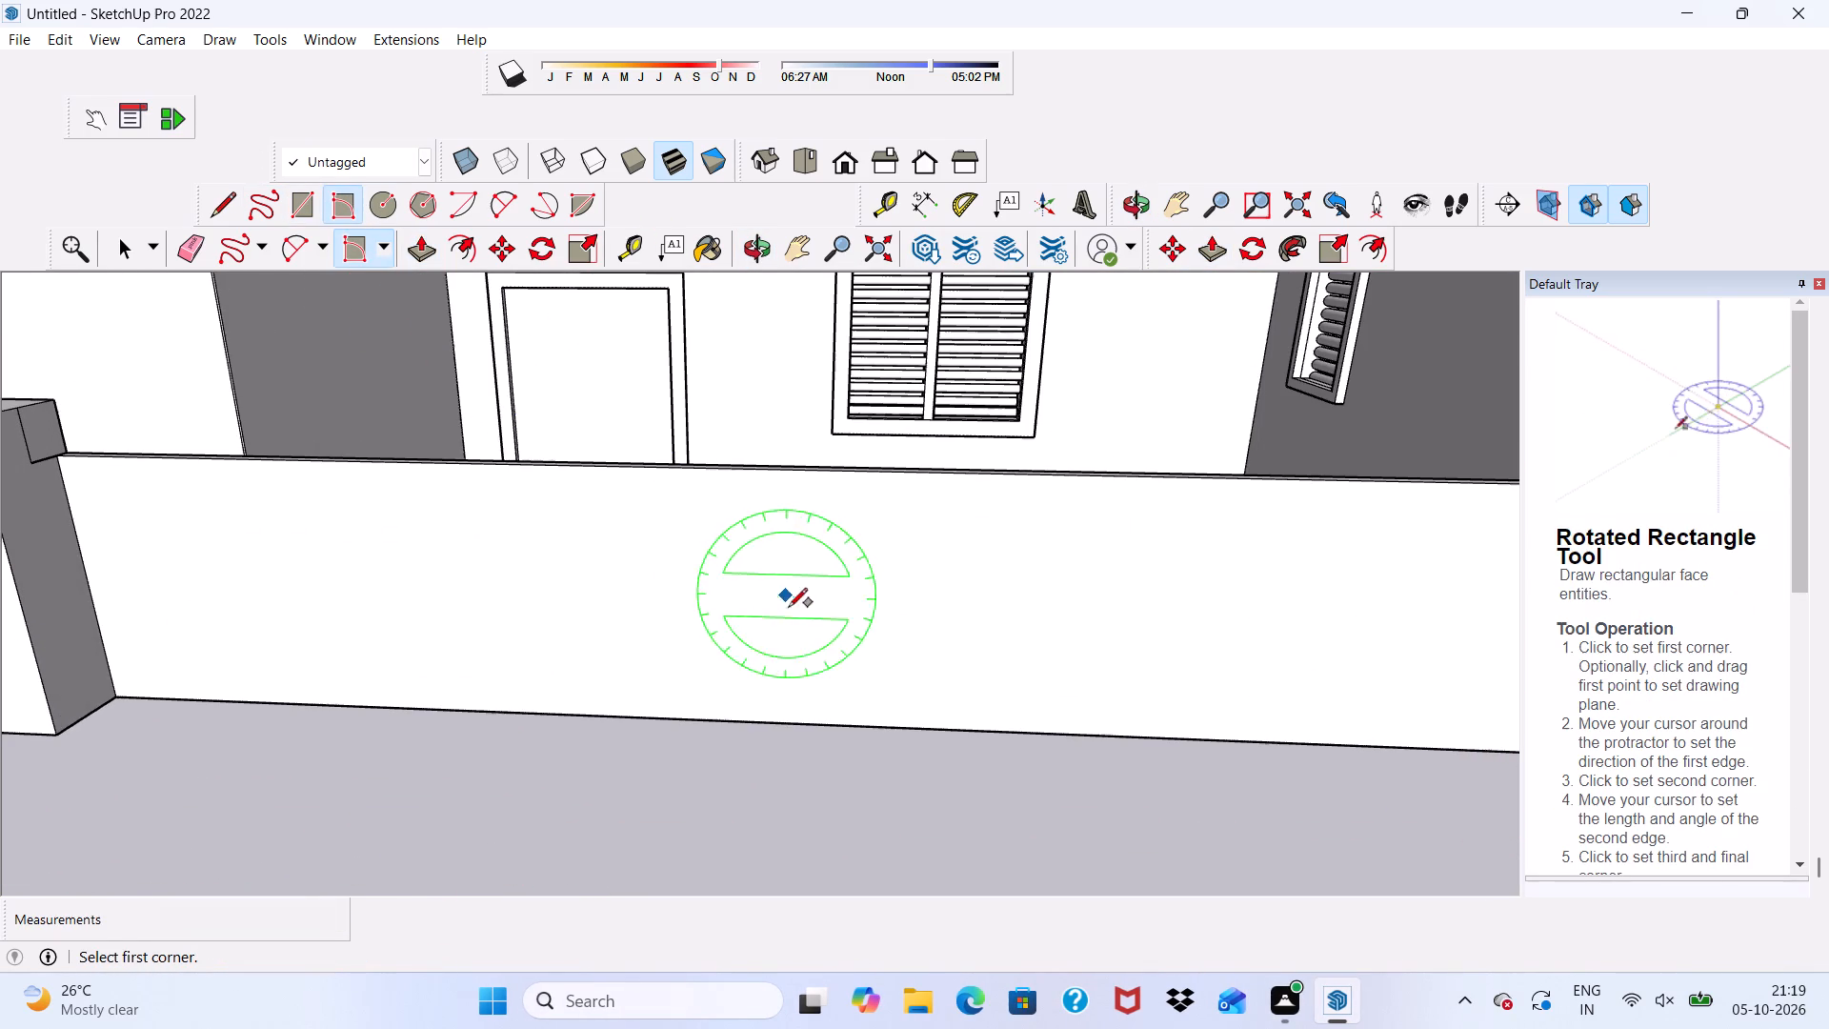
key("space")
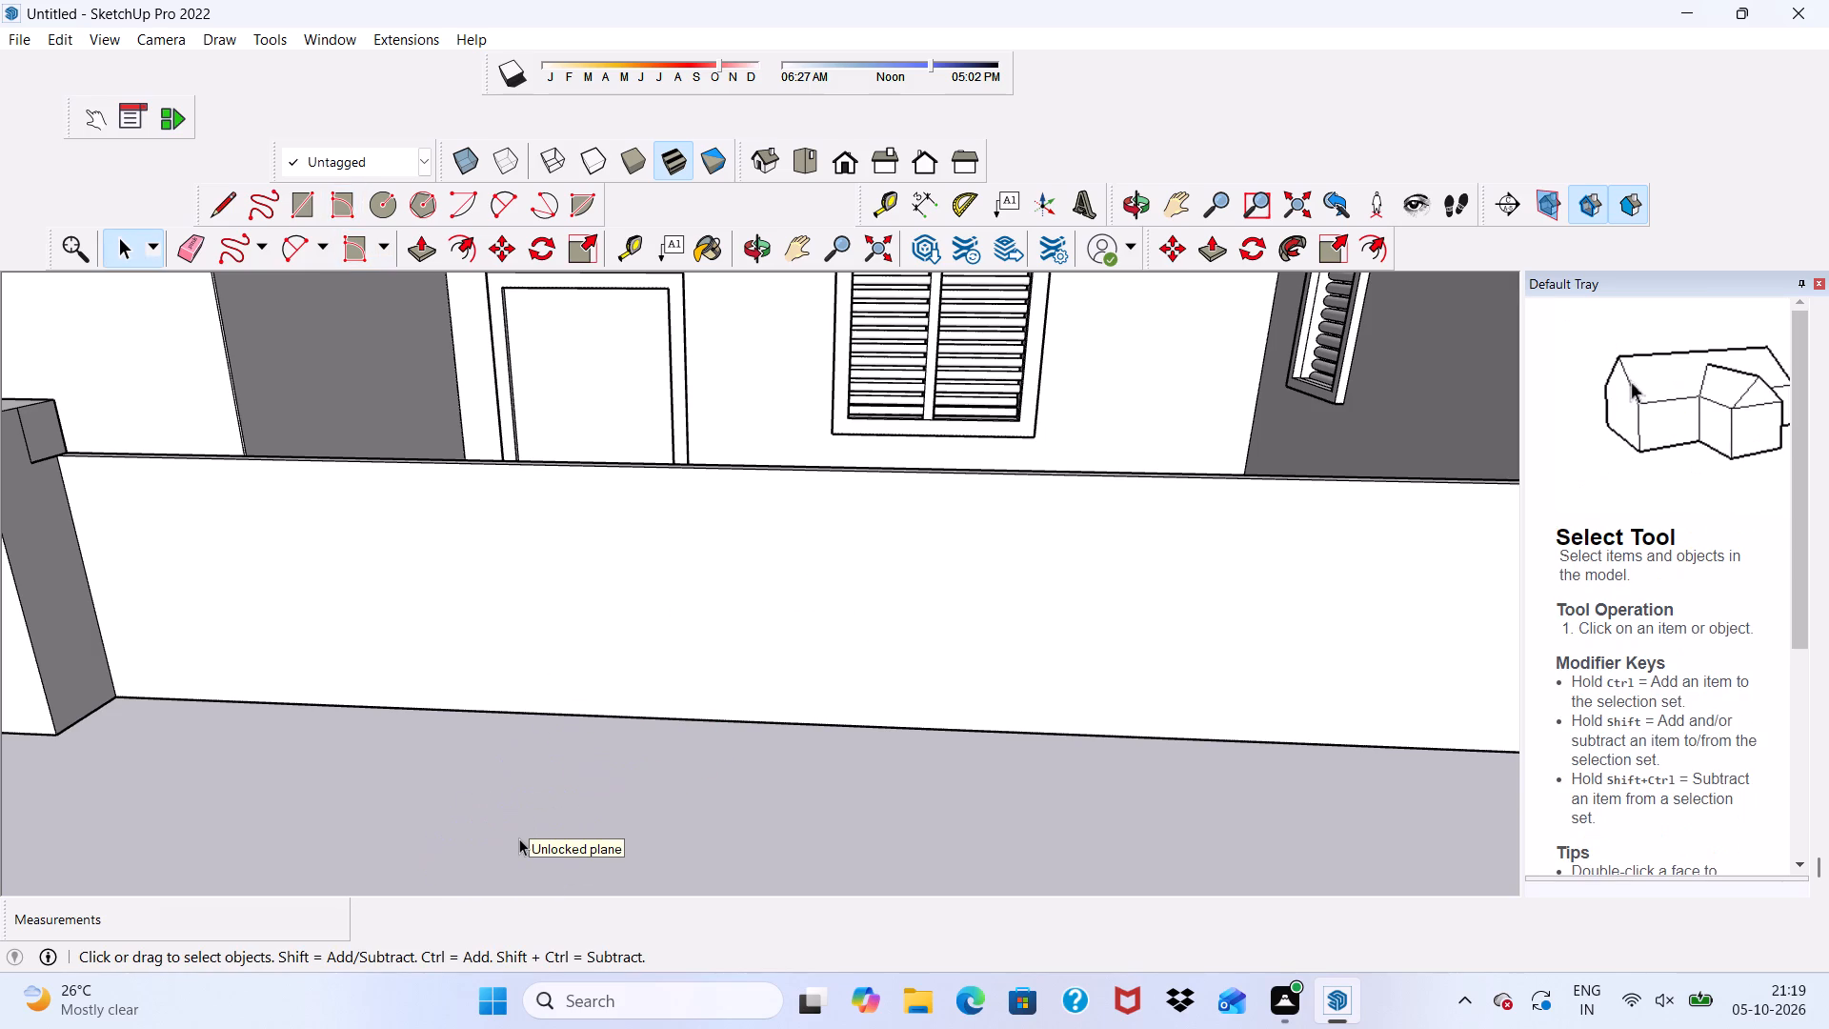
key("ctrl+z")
Pull the solid wall section's front face outward about 1' with Push/Pull and clear the selection.
left_click(569, 599)
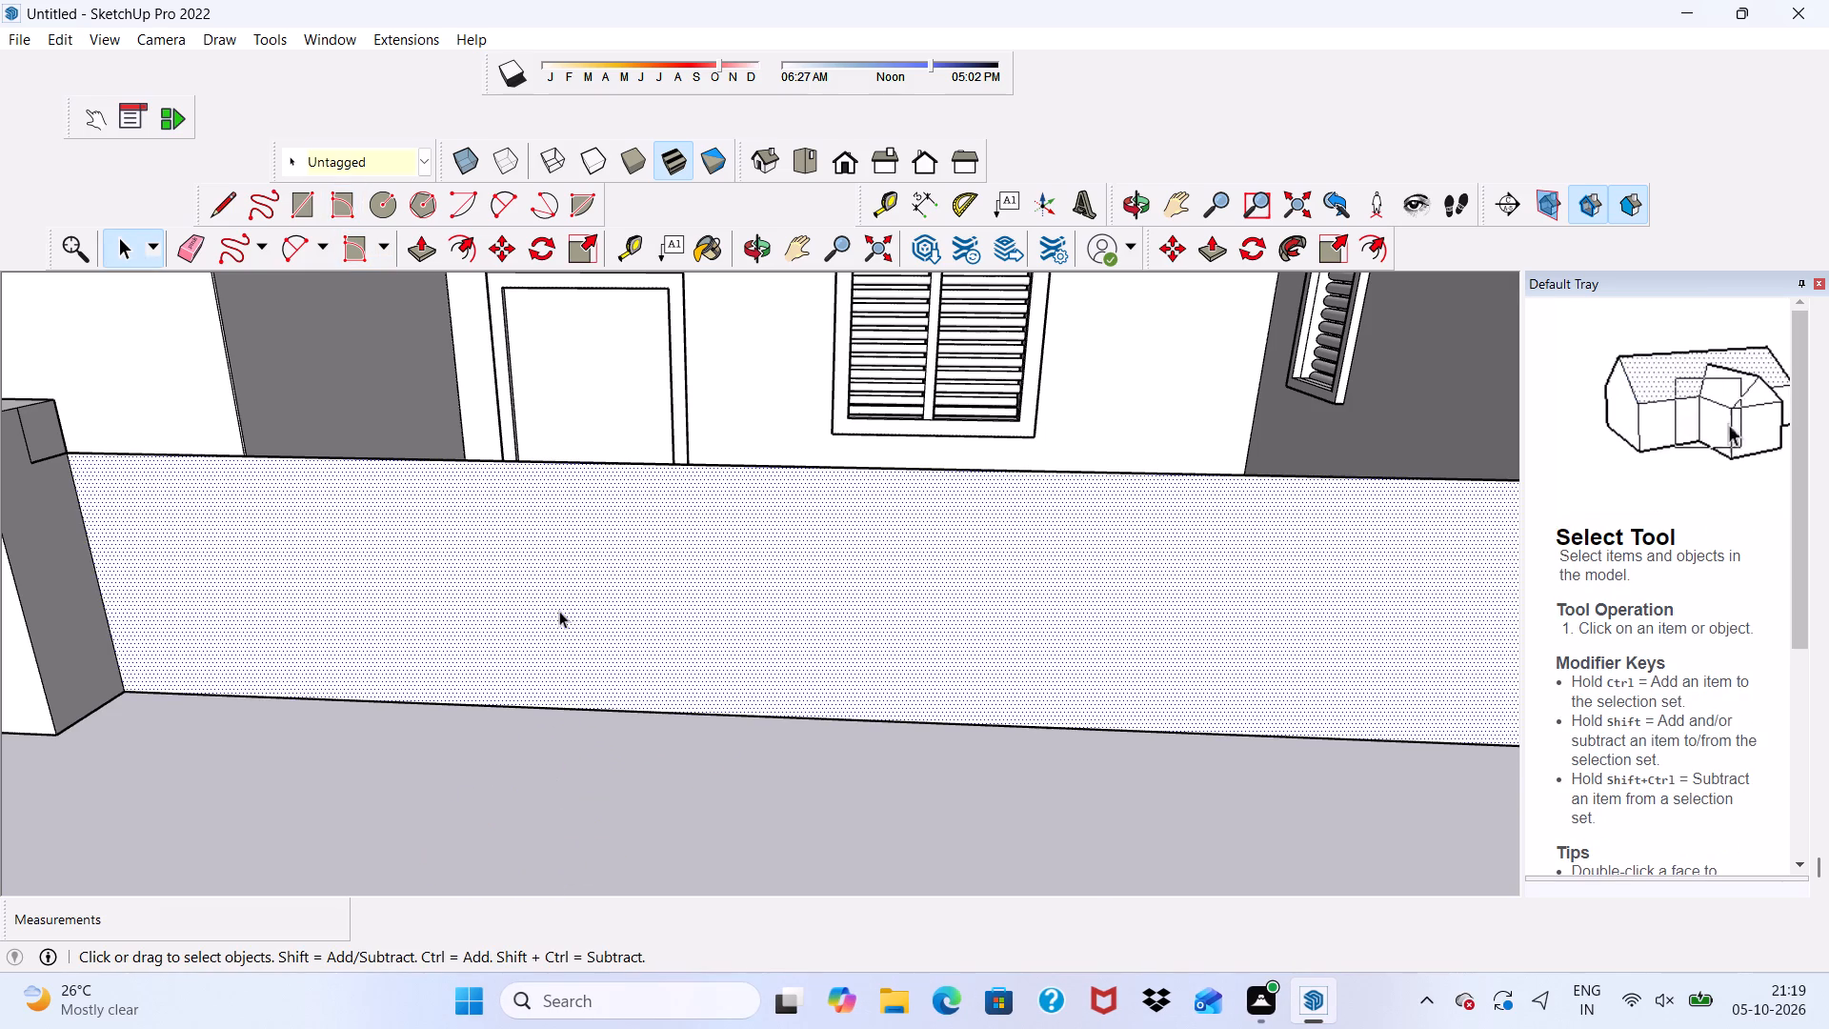
left_click(407, 244)
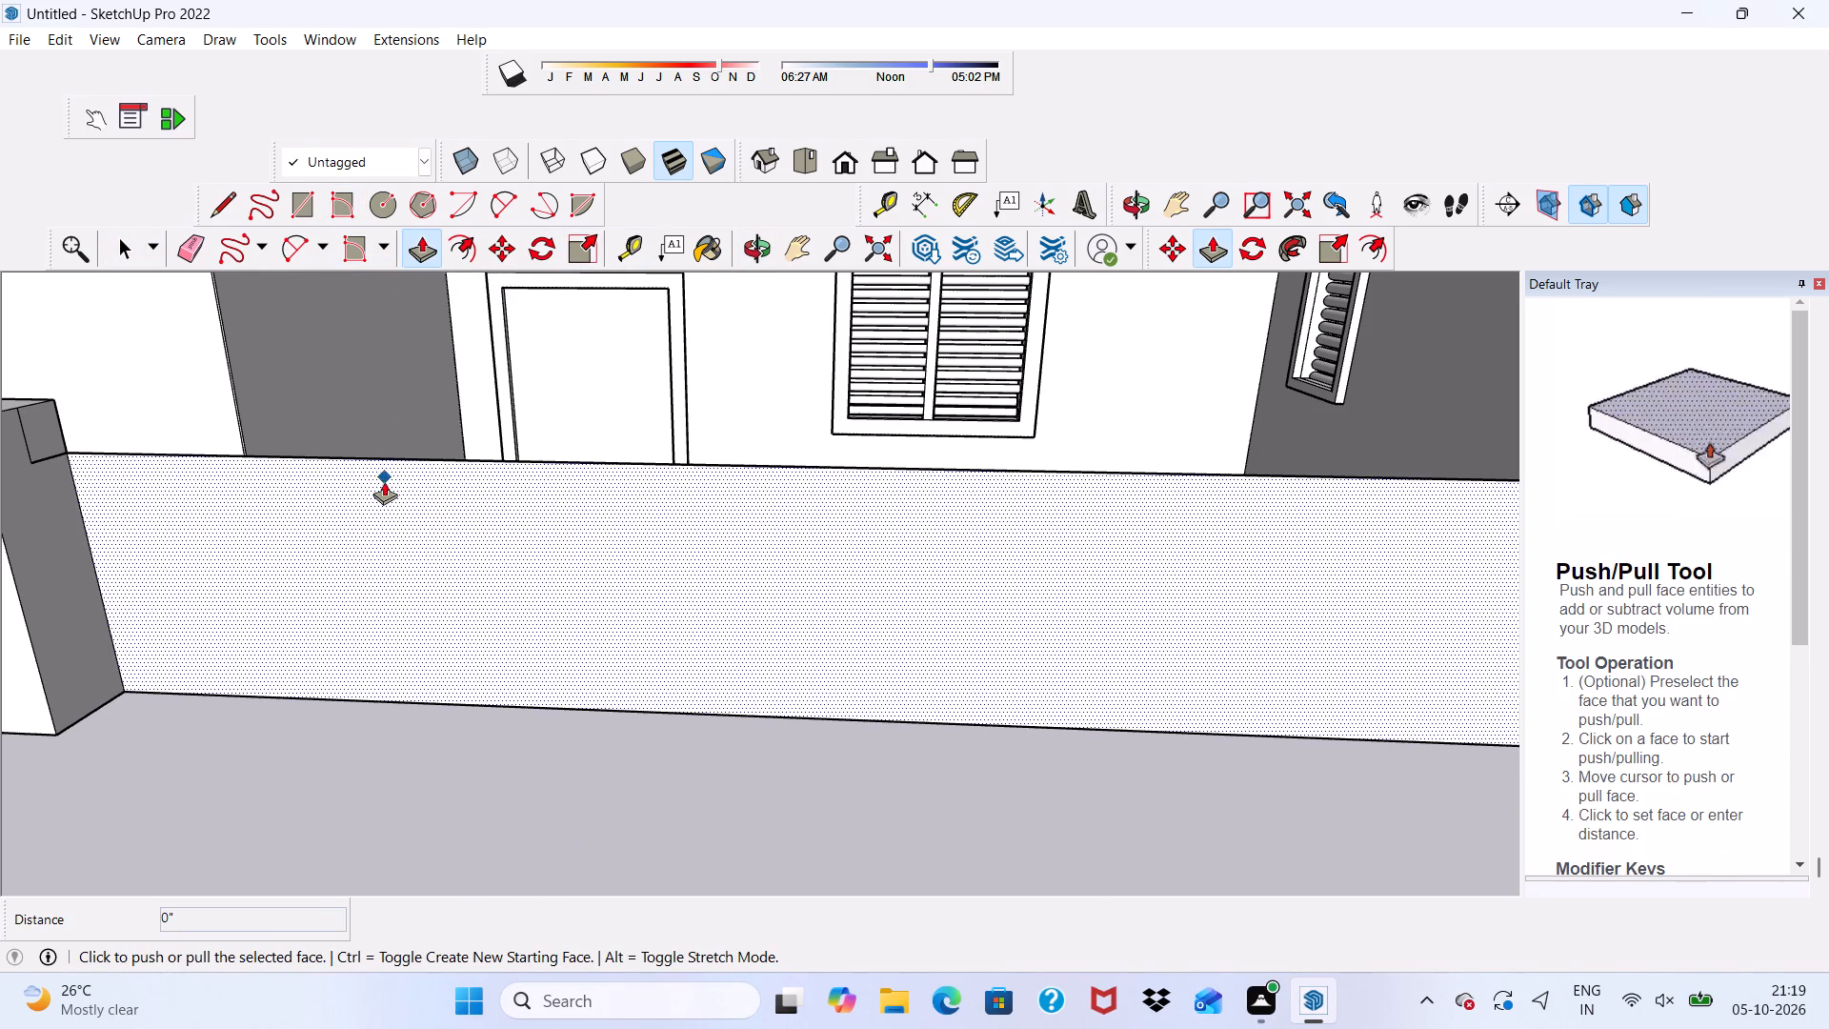
left_click(363, 514)
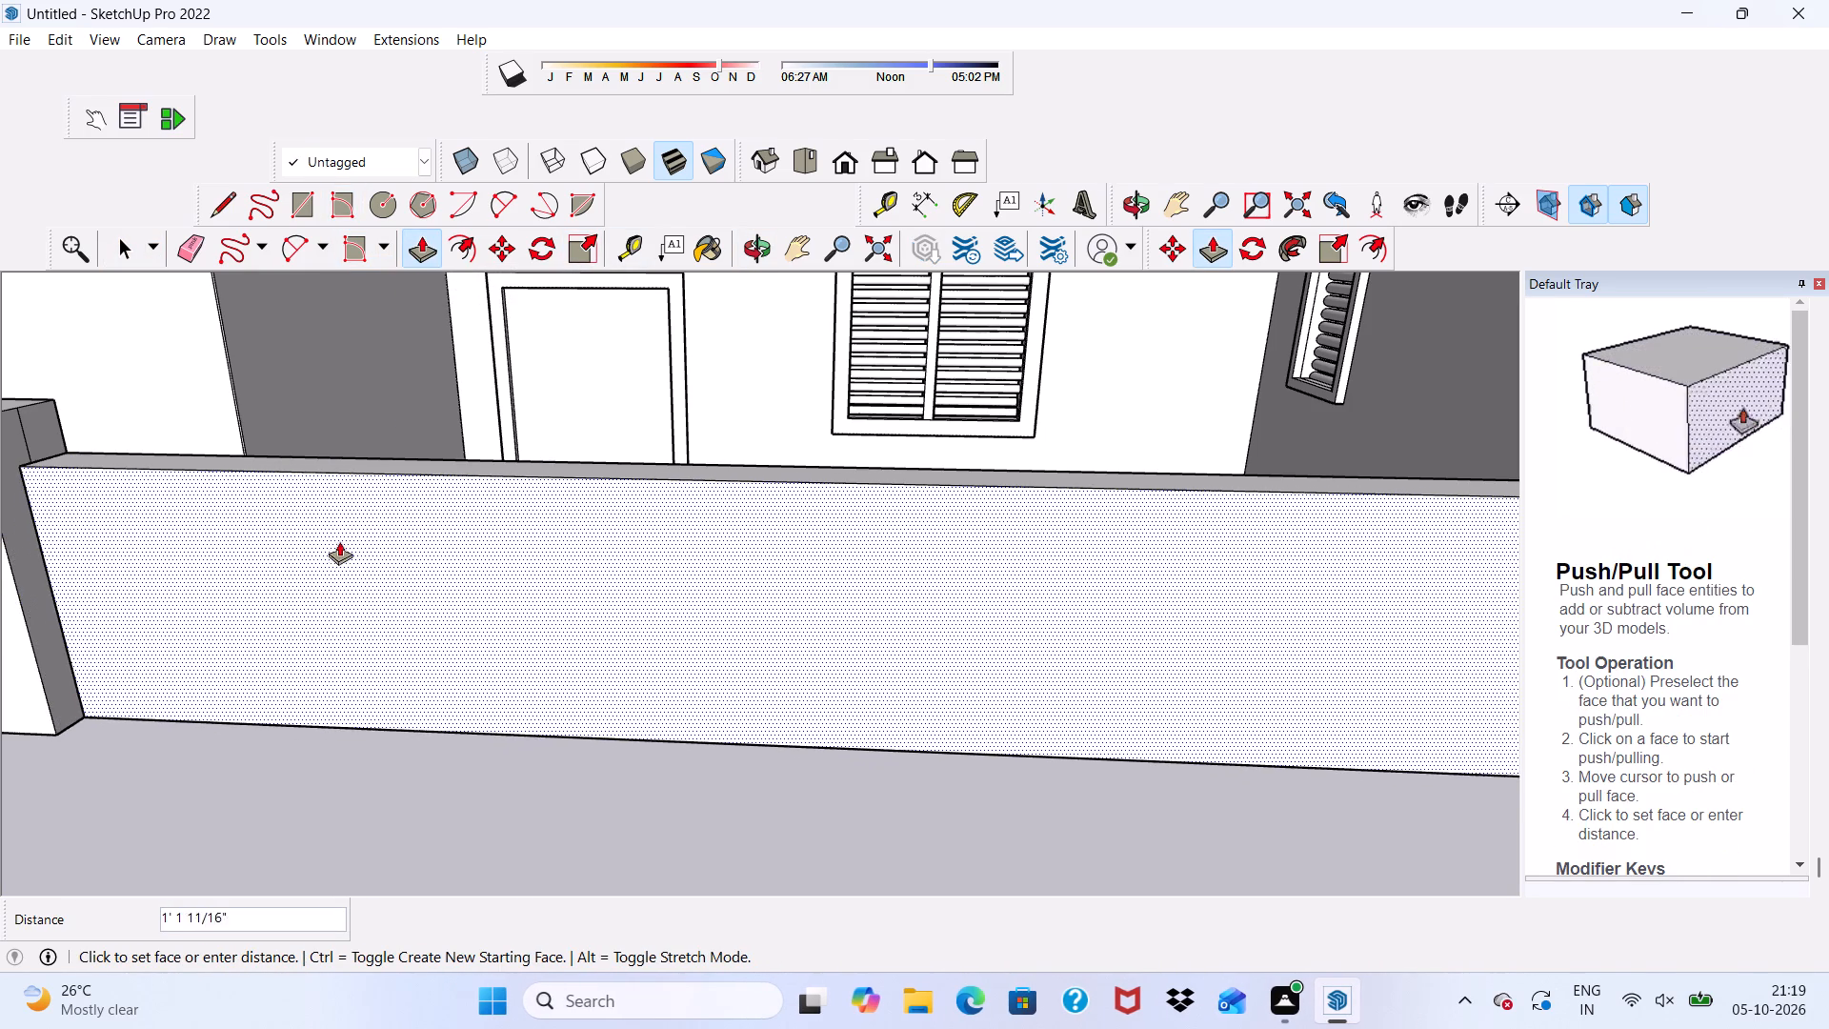
left_click(334, 527)
scroll(479, 525, "down", 5)
middle_click_drag(541, 542, 621, 468)
key("space")
scroll(775, 622, "up", 1)
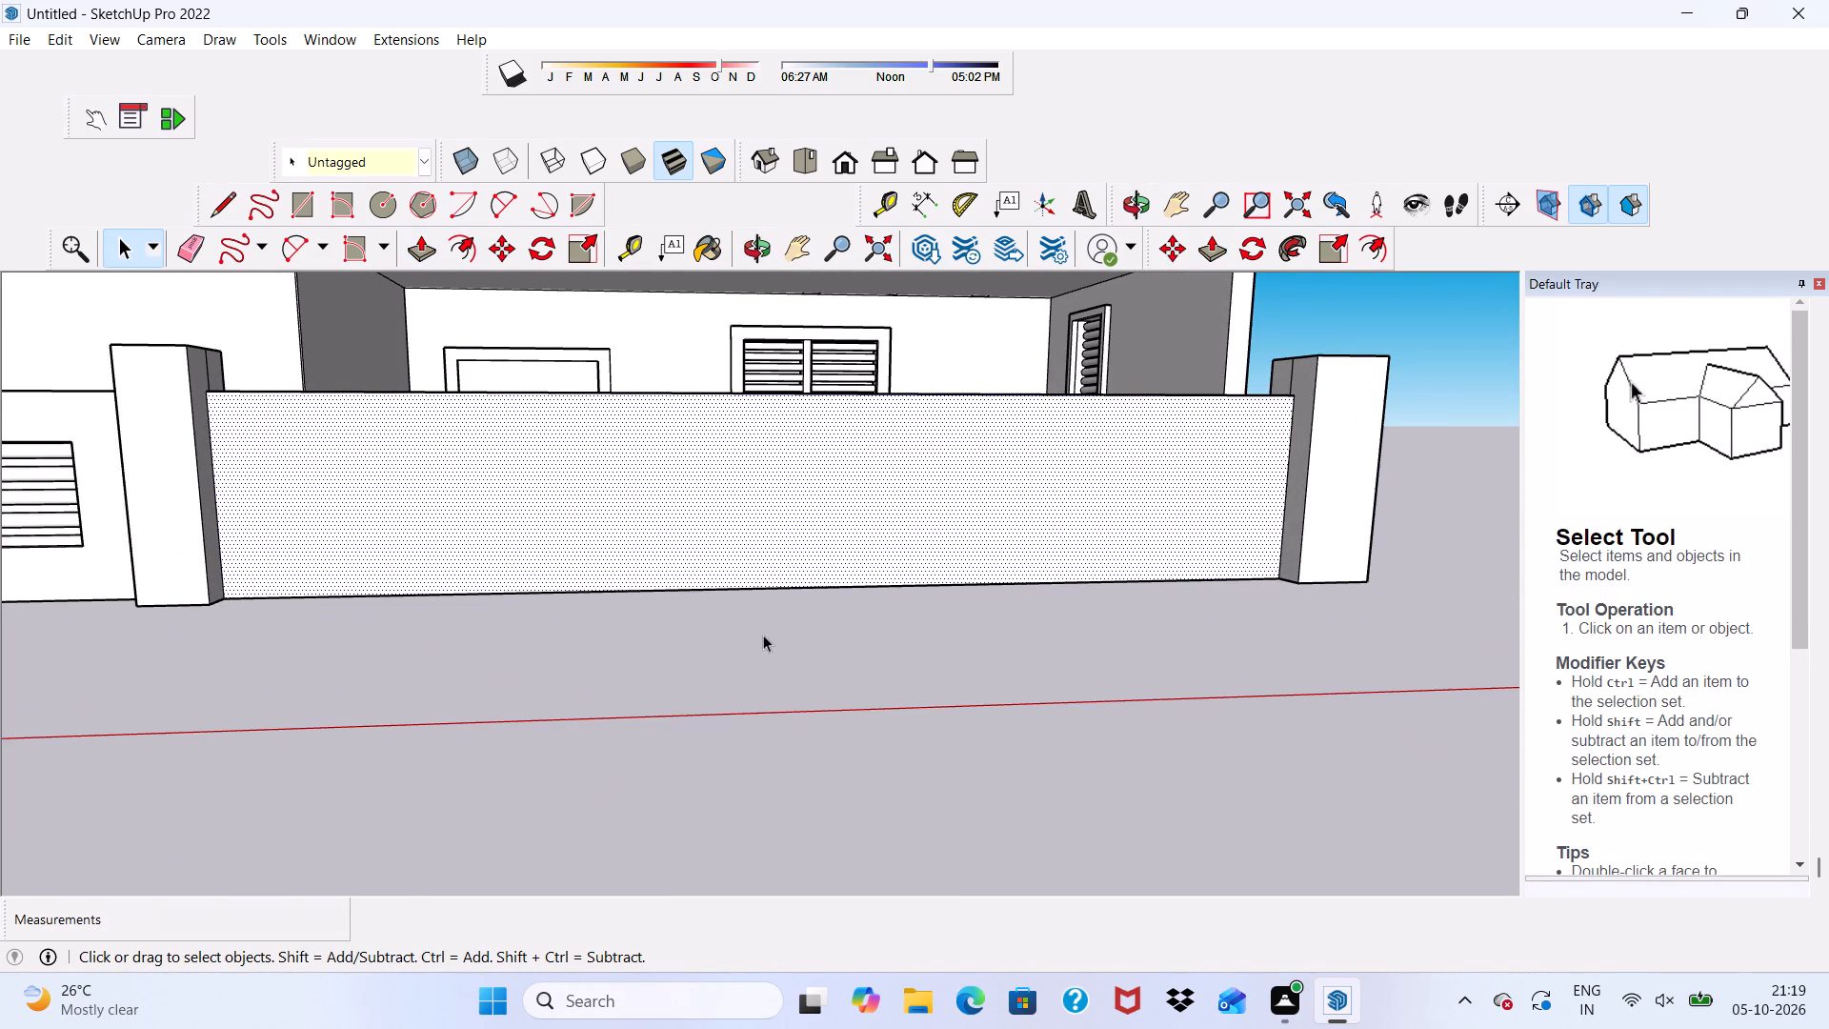
left_click(400, 584)
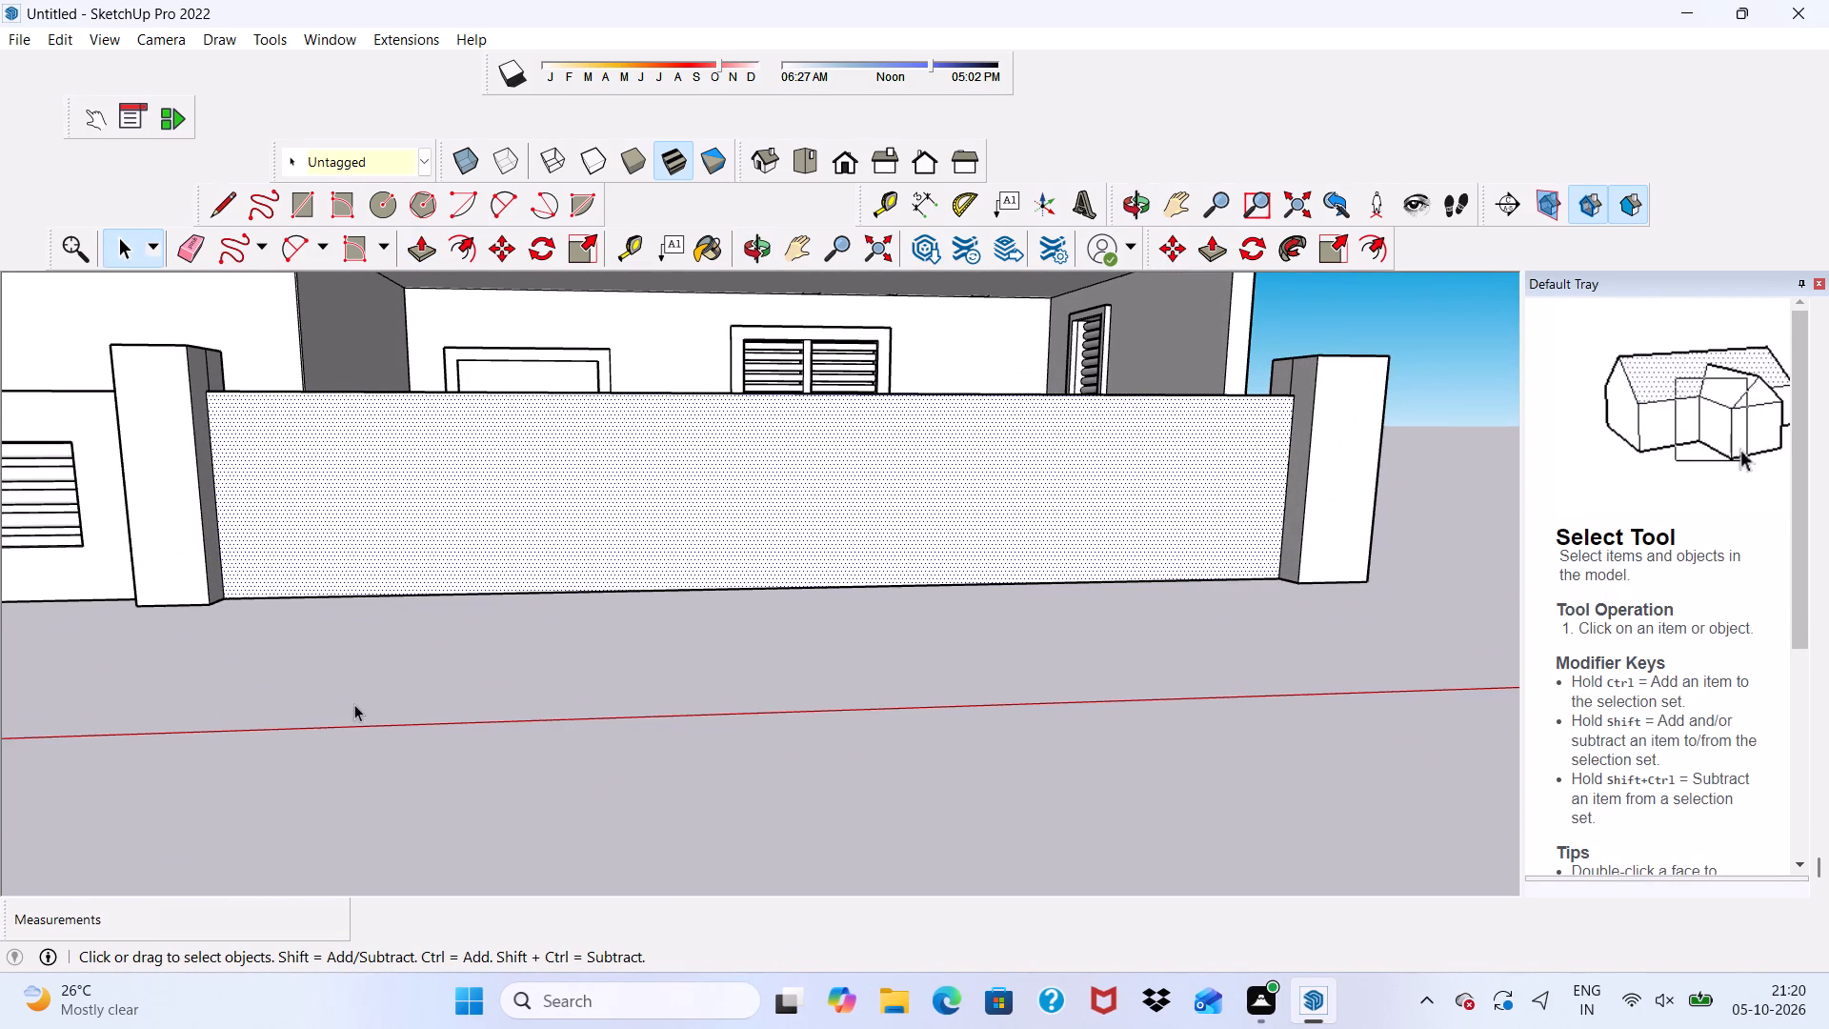
left_click(360, 701)
Draw an upright rectangle about 7 1/16" wide and 5' high on the solid wall's front face, from its base to its top edge.
scroll(470, 316, "up", 5)
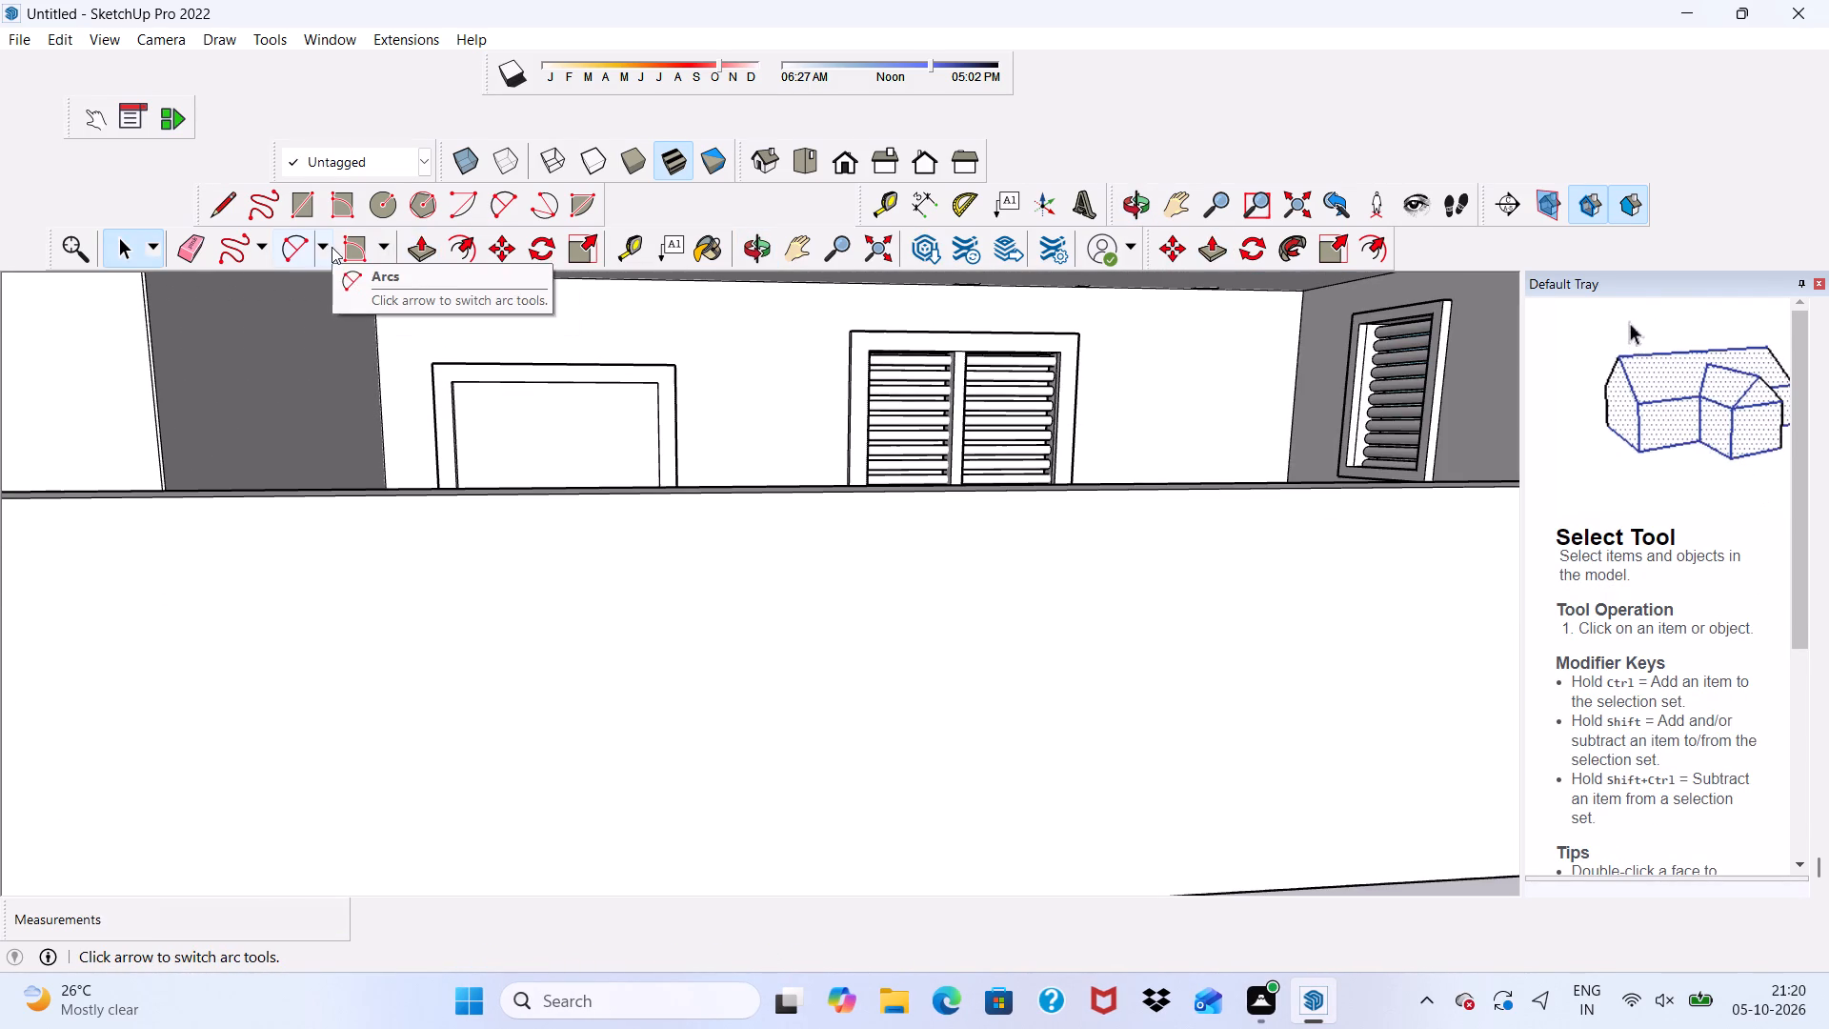
left_click(342, 241)
scroll(683, 539, "down", 4)
scroll(926, 582, "down", 2)
scroll(932, 586, "up", 1)
scroll(936, 589, "down", 2)
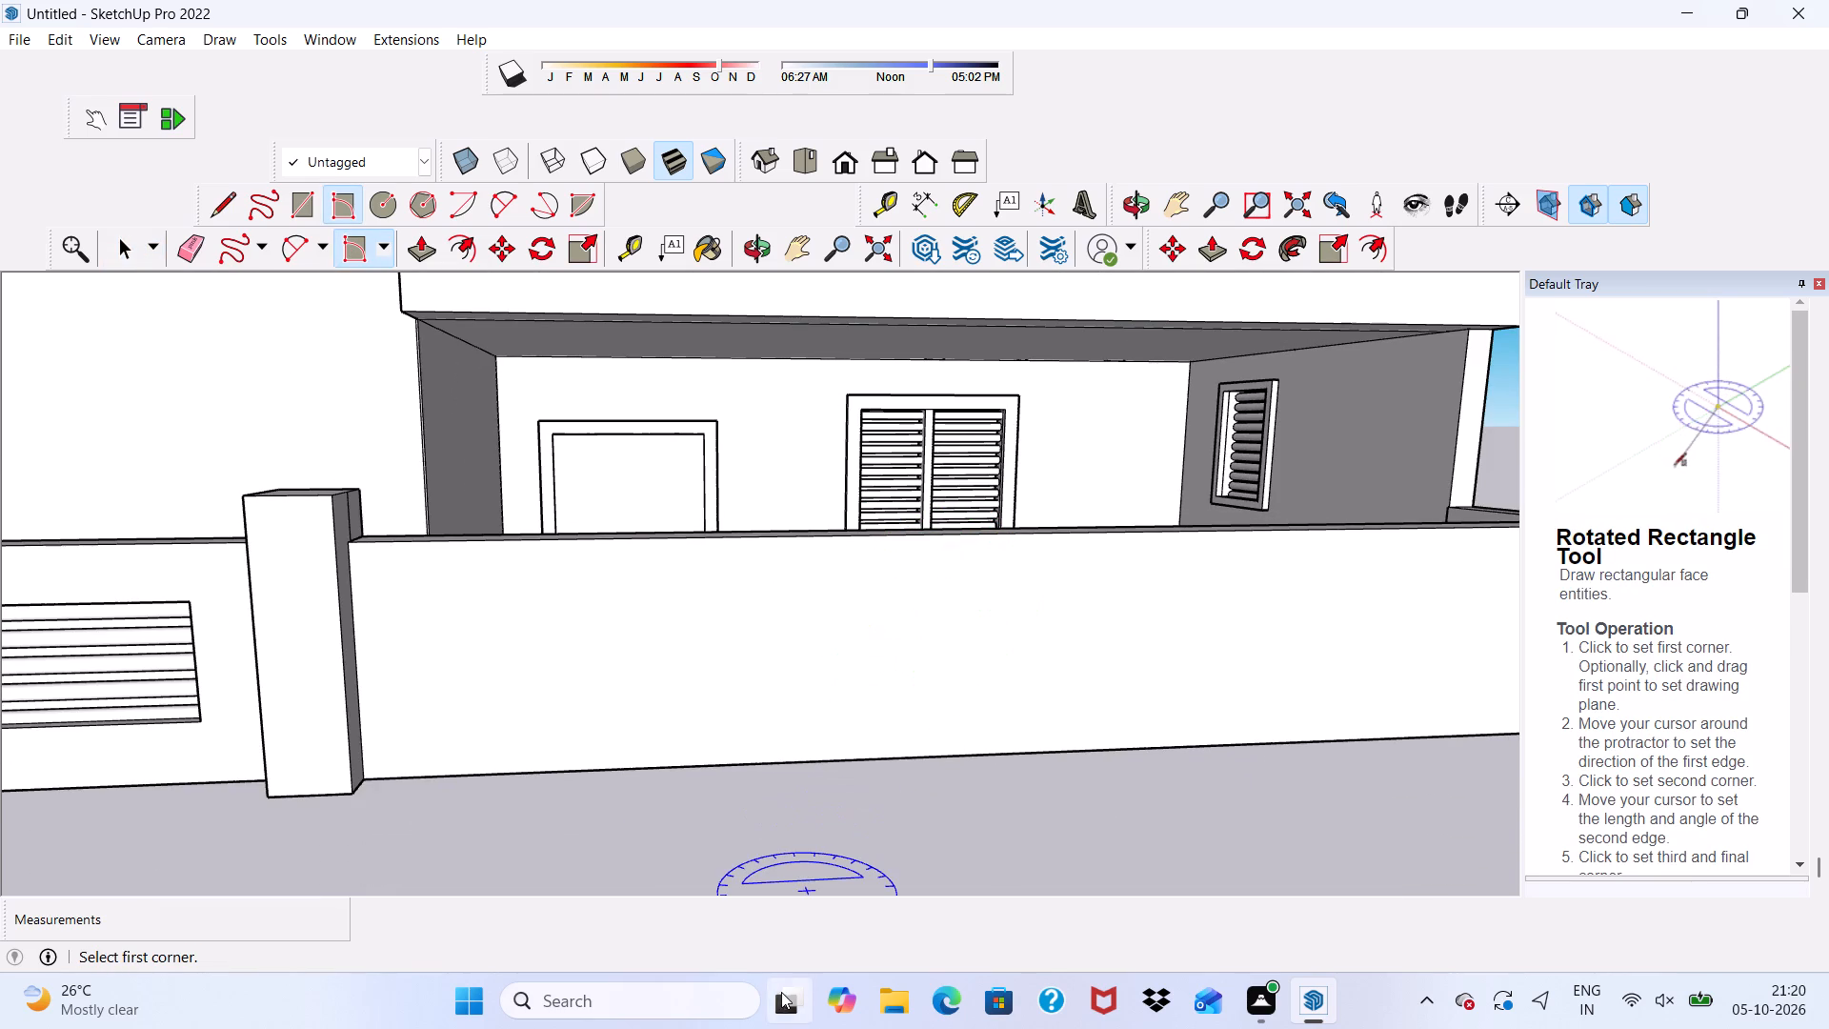
scroll(814, 1008, "down", 2)
scroll(1051, 1028, "up", 2)
scroll(1116, 817, "down", 4)
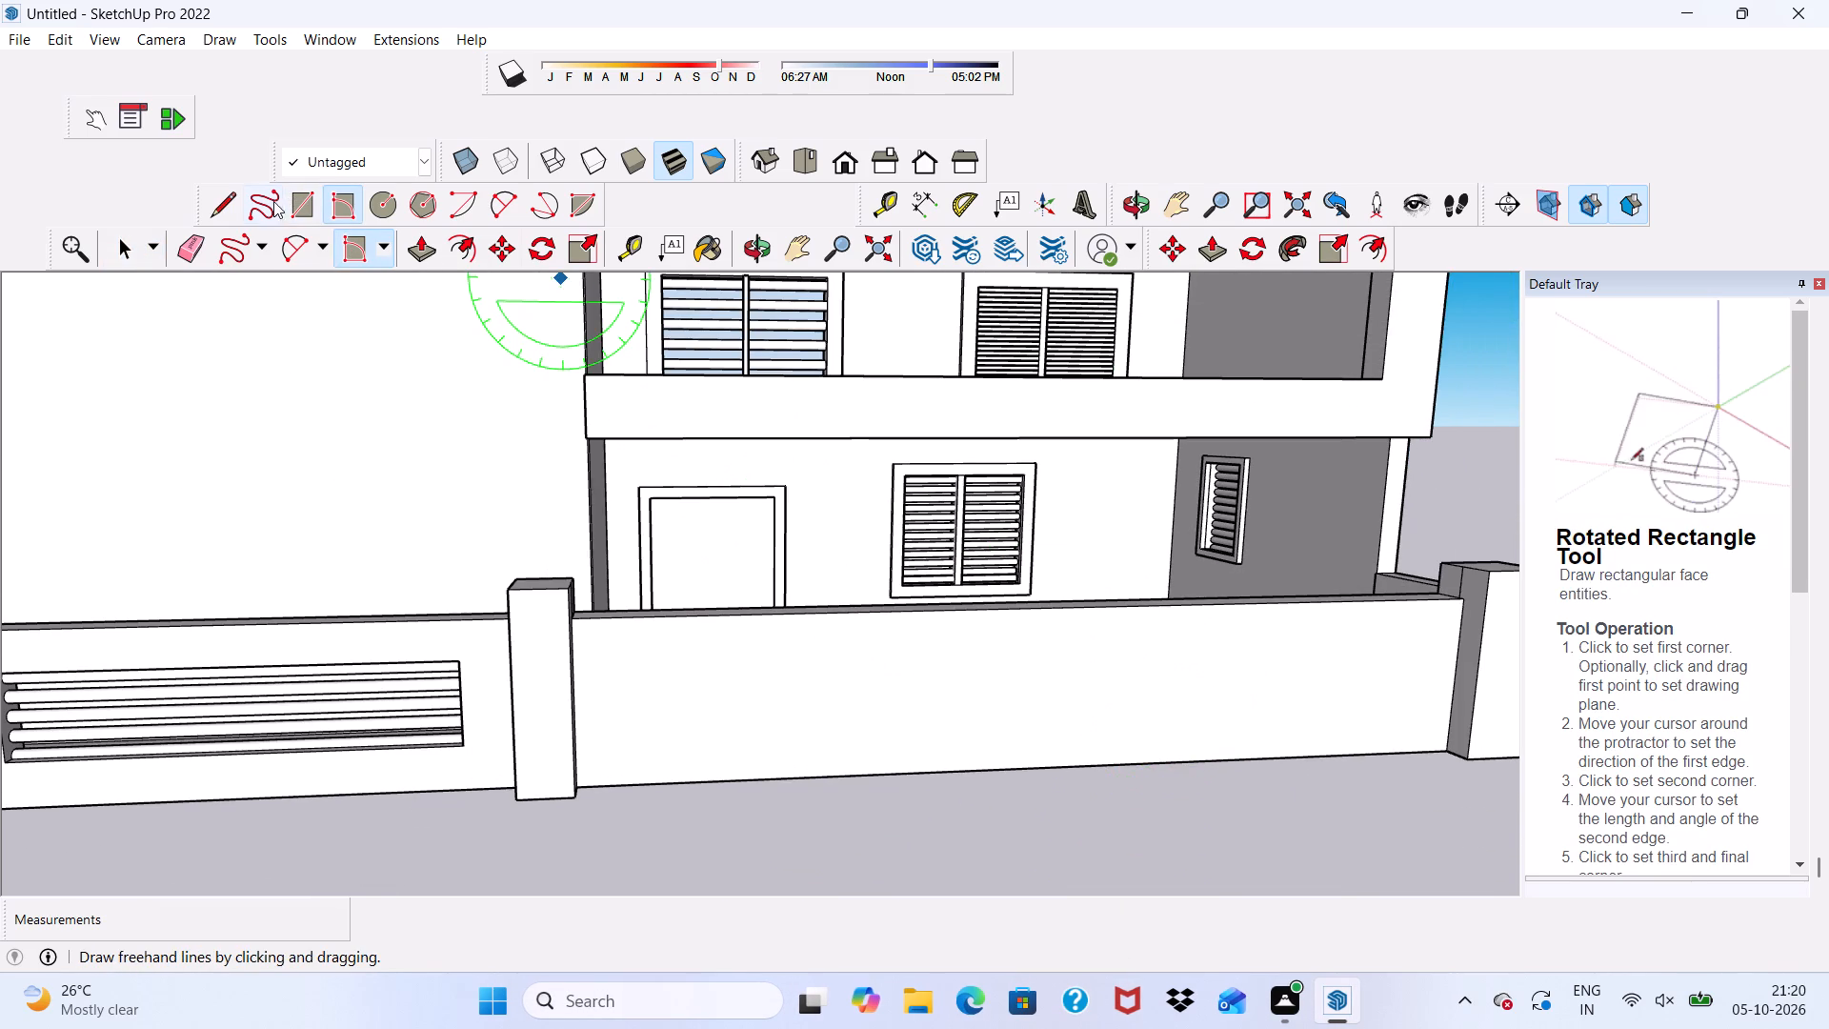
left_click(293, 197)
scroll(1113, 830, "up", 2)
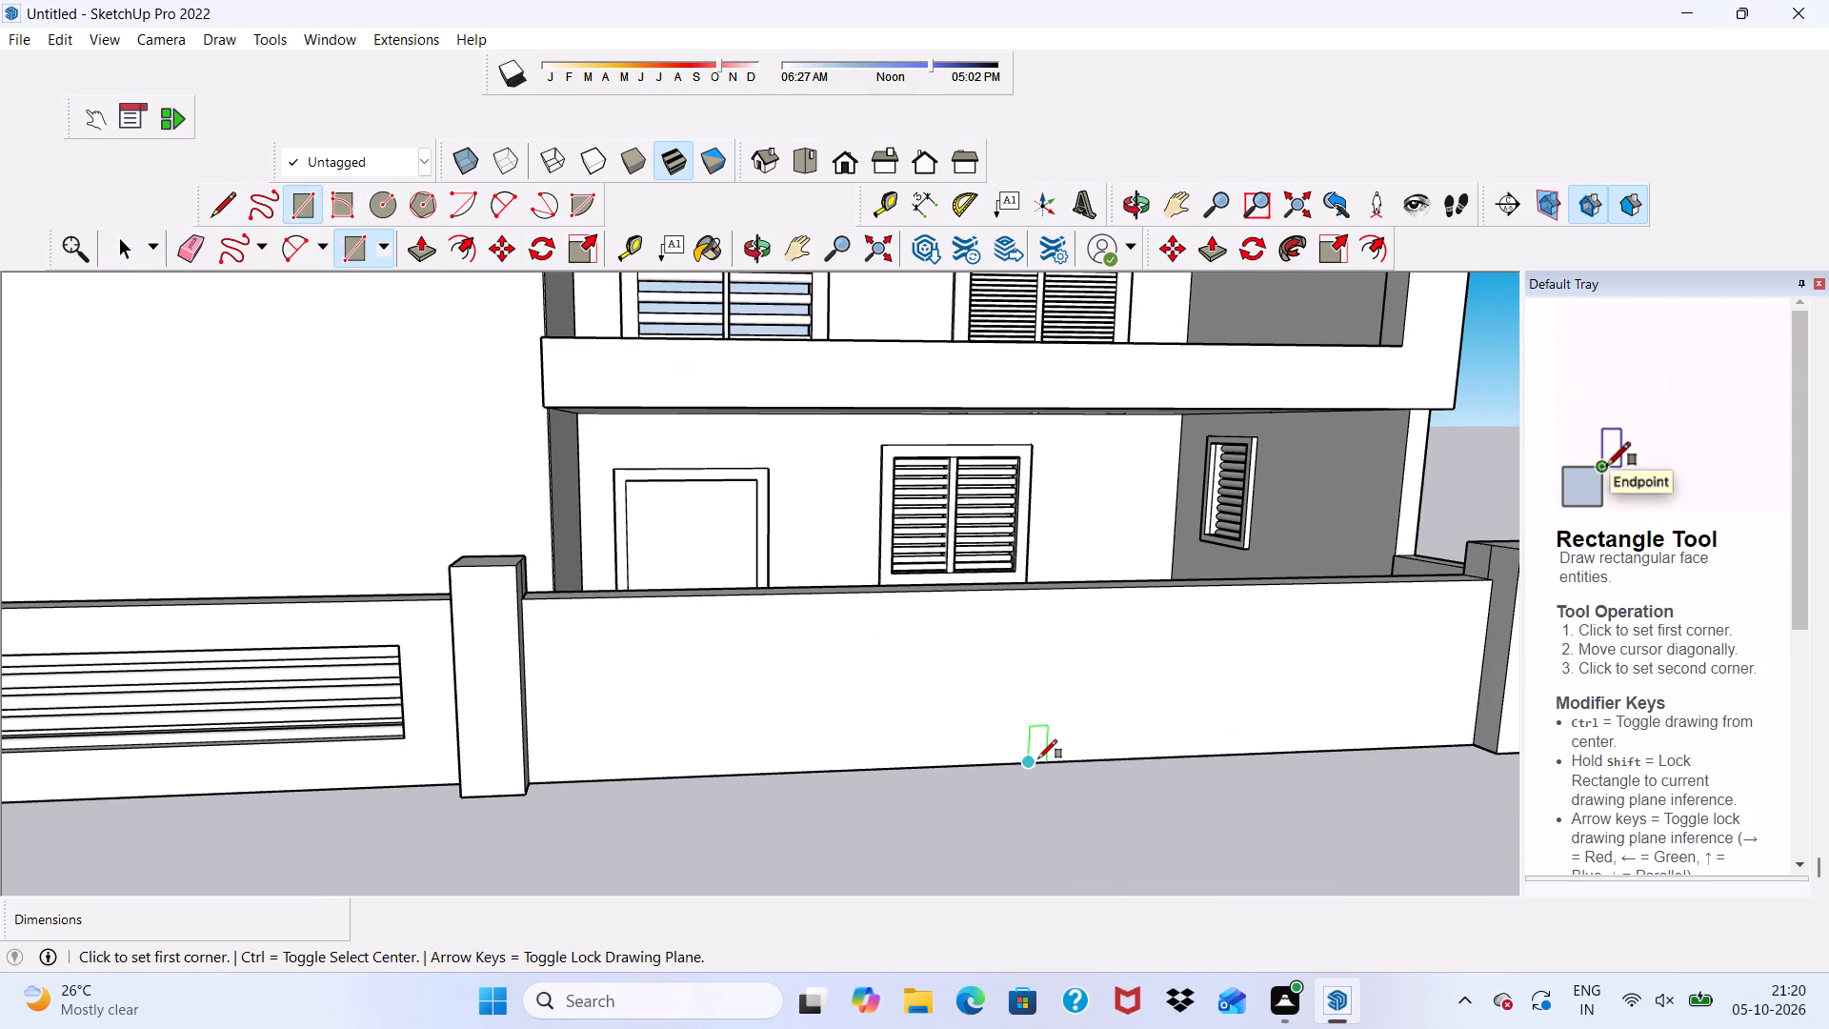
left_click(1038, 758)
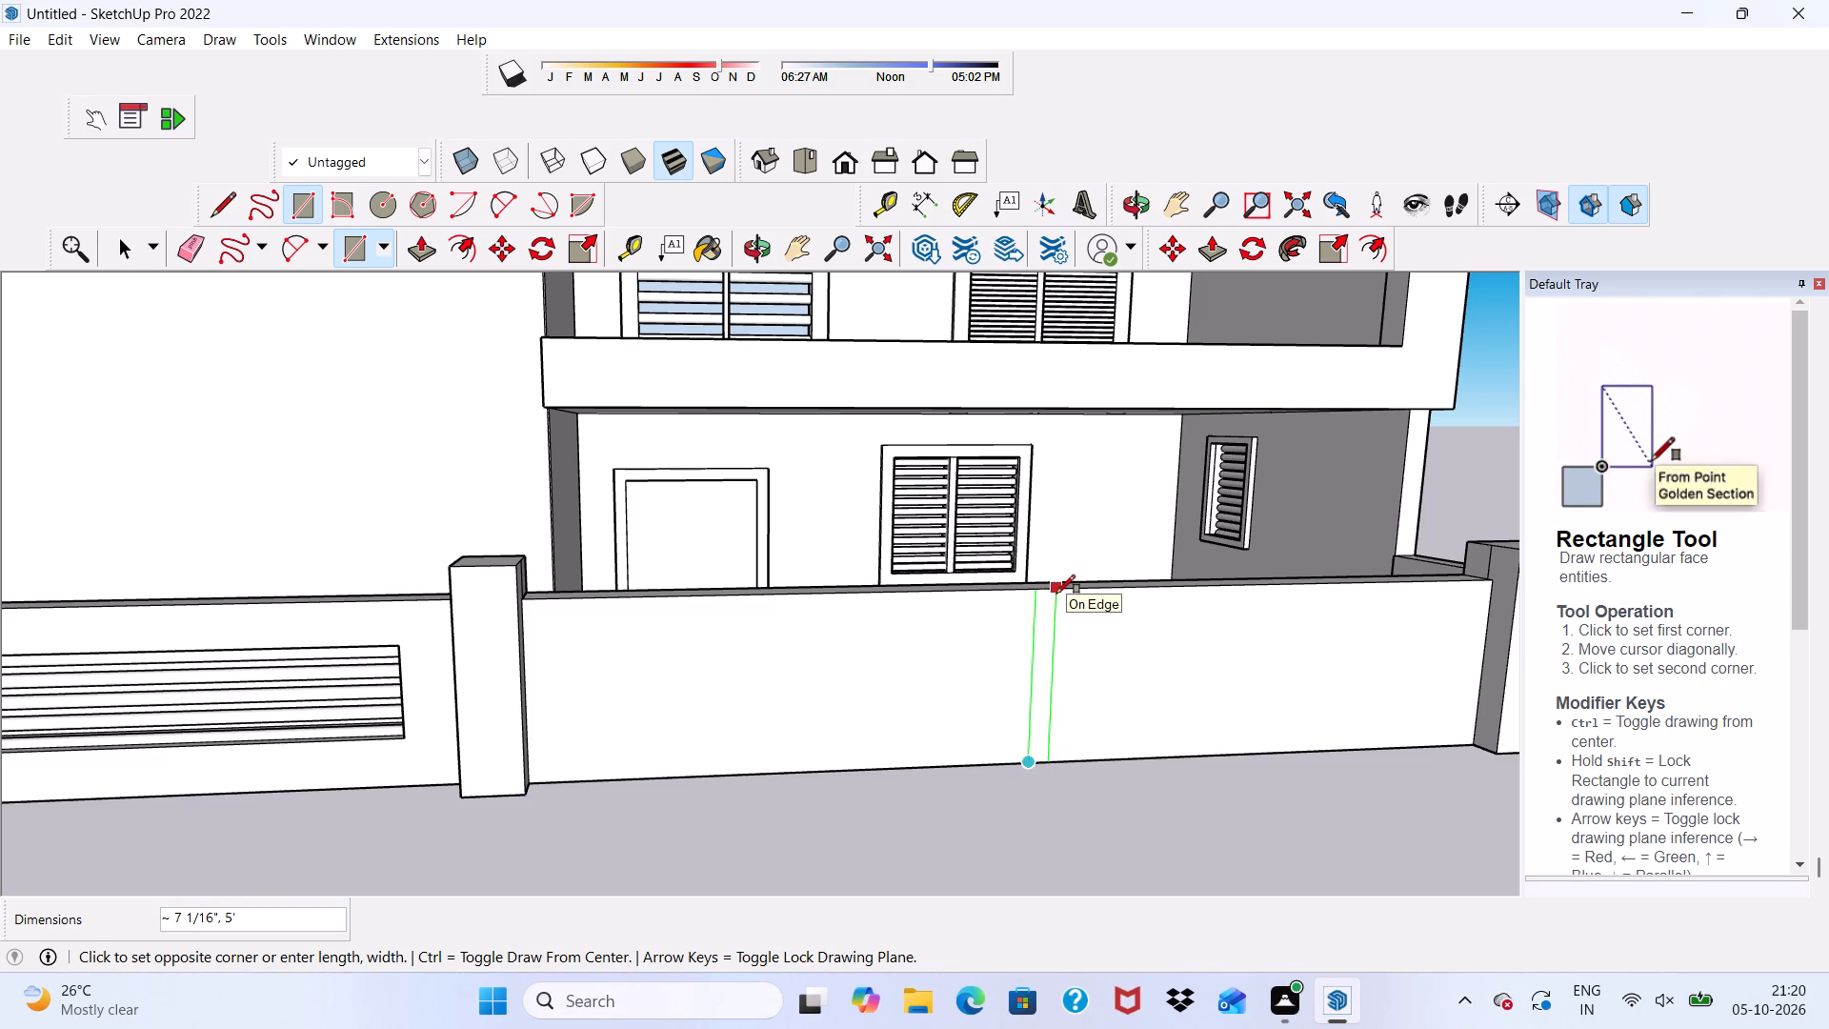
left_click(1056, 594)
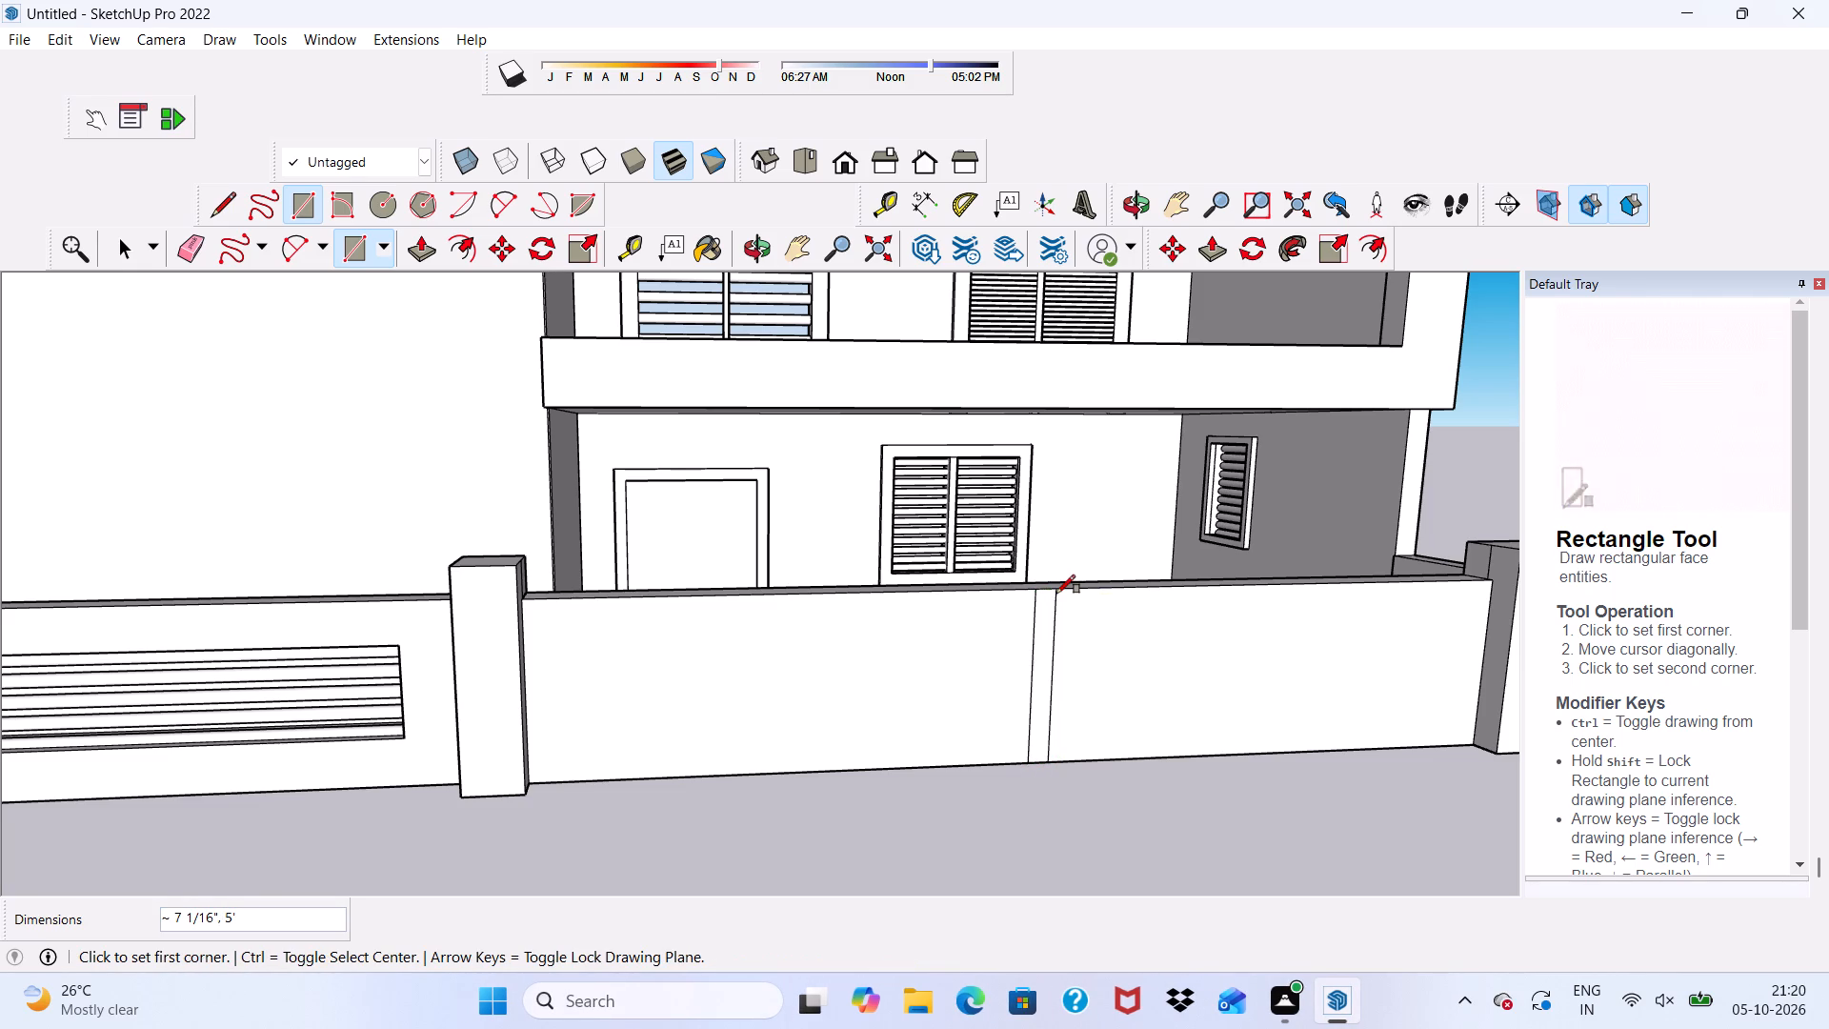
Draw a rectangle about 27' 9 3/16" by 5 5/16" along the solid wall's top edge, from pillar to pillar.
scroll(1002, 605, "down", 5)
scroll(756, 611, "up", 5)
middle_click_drag(757, 608, 608, 582)
scroll(513, 570, "up", 5)
scroll(361, 513, "up", 3)
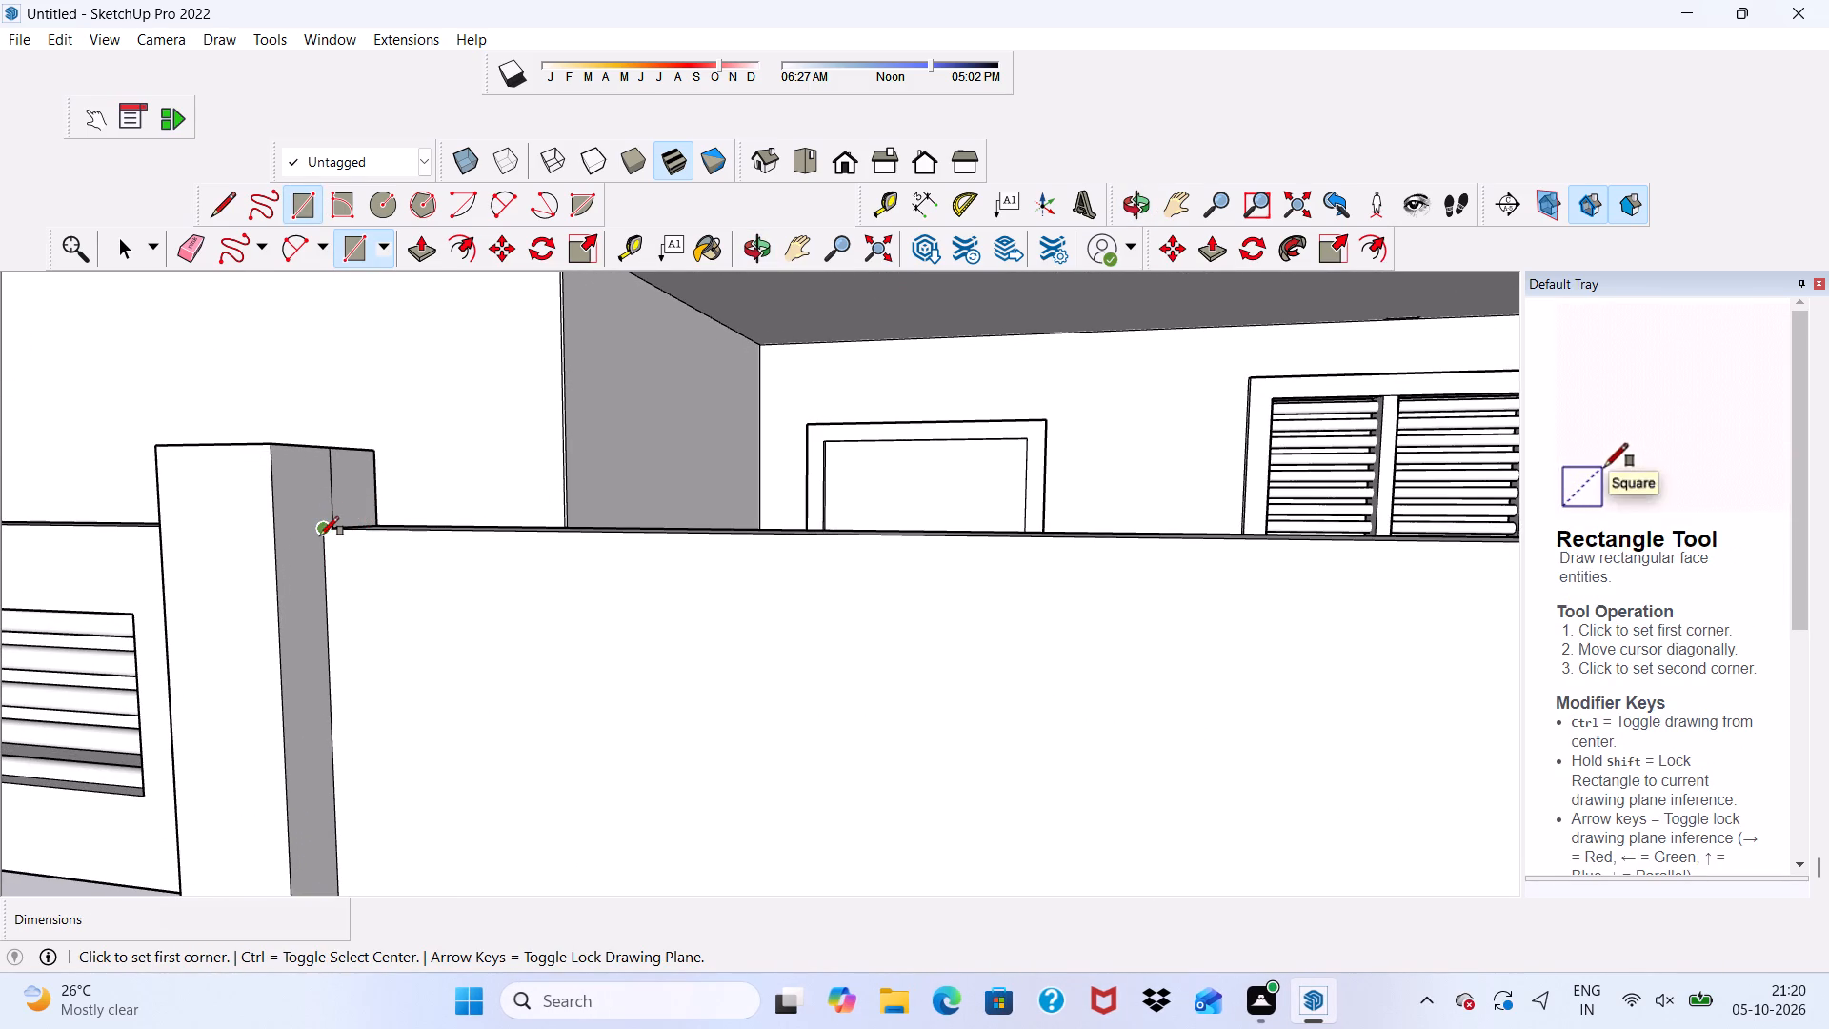
left_click(320, 535)
scroll(440, 582, "down", 10)
scroll(845, 676, "up", 1)
scroll(1225, 636, "down", 2)
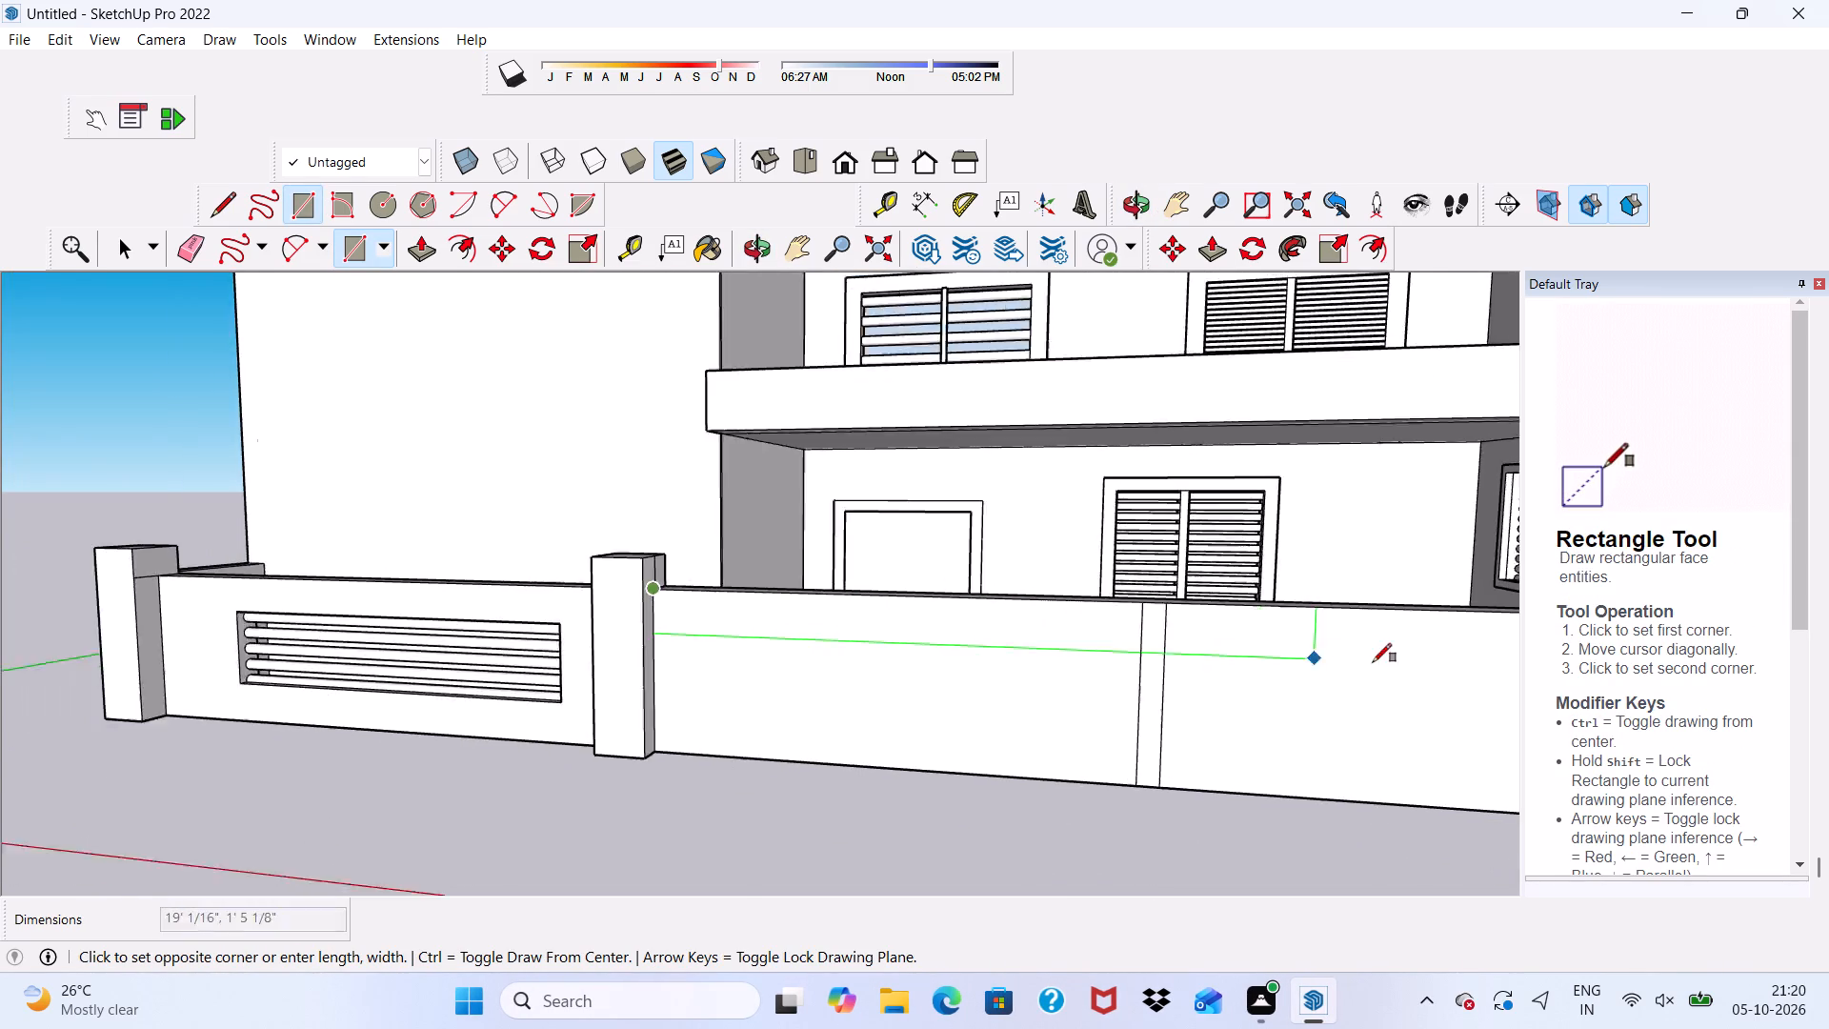
scroll(1373, 662, "down", 5)
scroll(1341, 644, "up", 1)
scroll(1340, 645, "down", 8)
scroll(1431, 655, "up", 10)
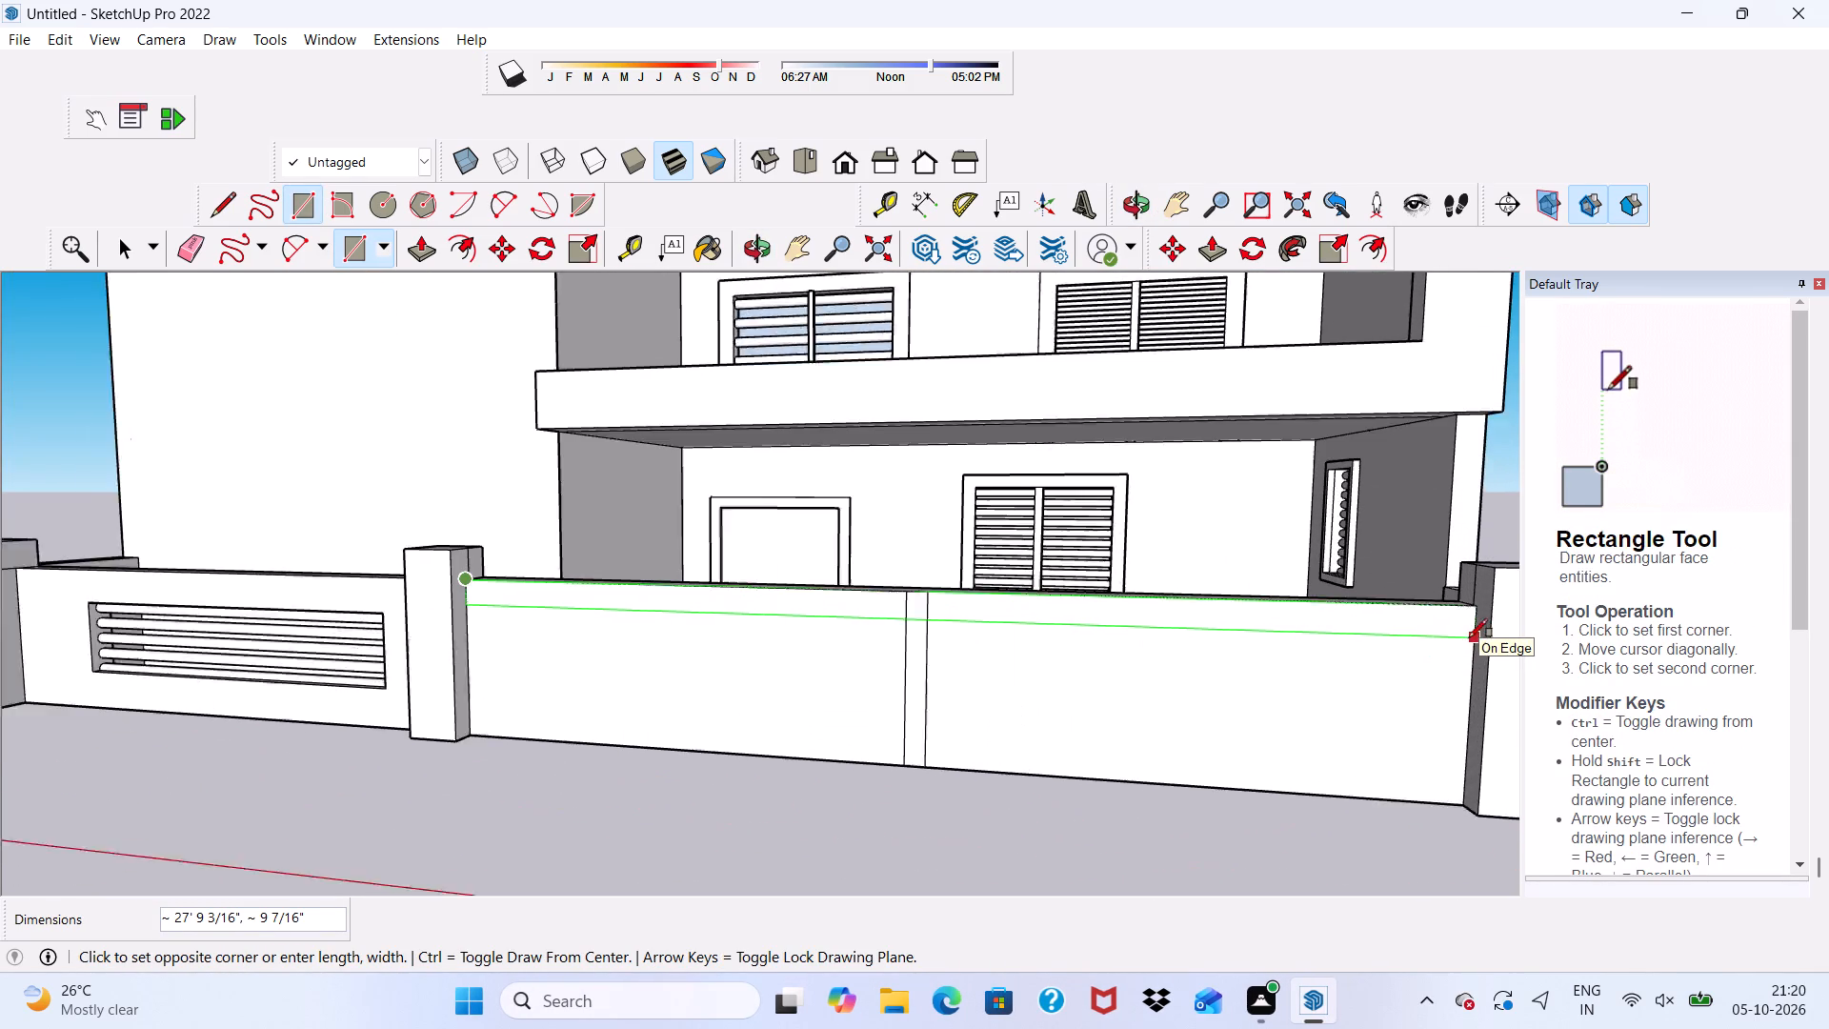
scroll(1469, 637, "up", 2)
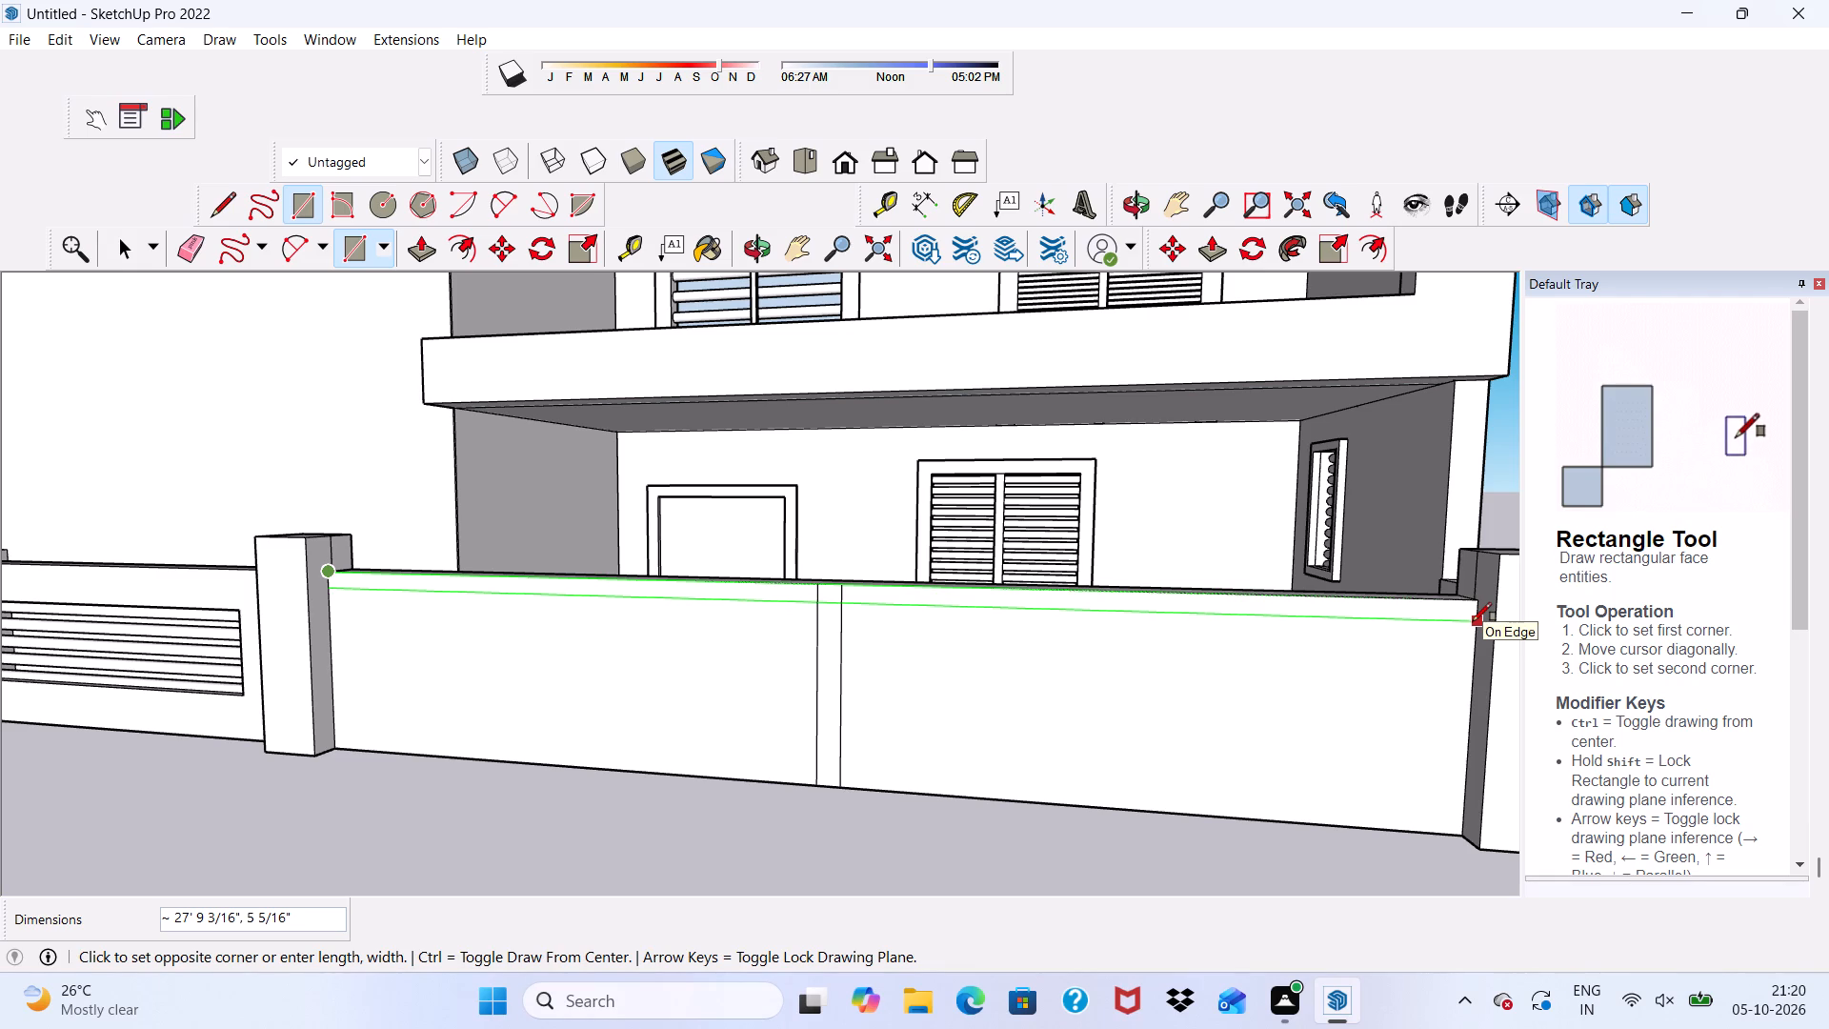
left_click(1473, 621)
Draw a rectangle about 27' 9 3/16" by 5" along the solid wall's base, from pillar to pillar.
scroll(1473, 621, "down", 3)
scroll(1433, 614, "up", 1)
scroll(1380, 606, "down", 1)
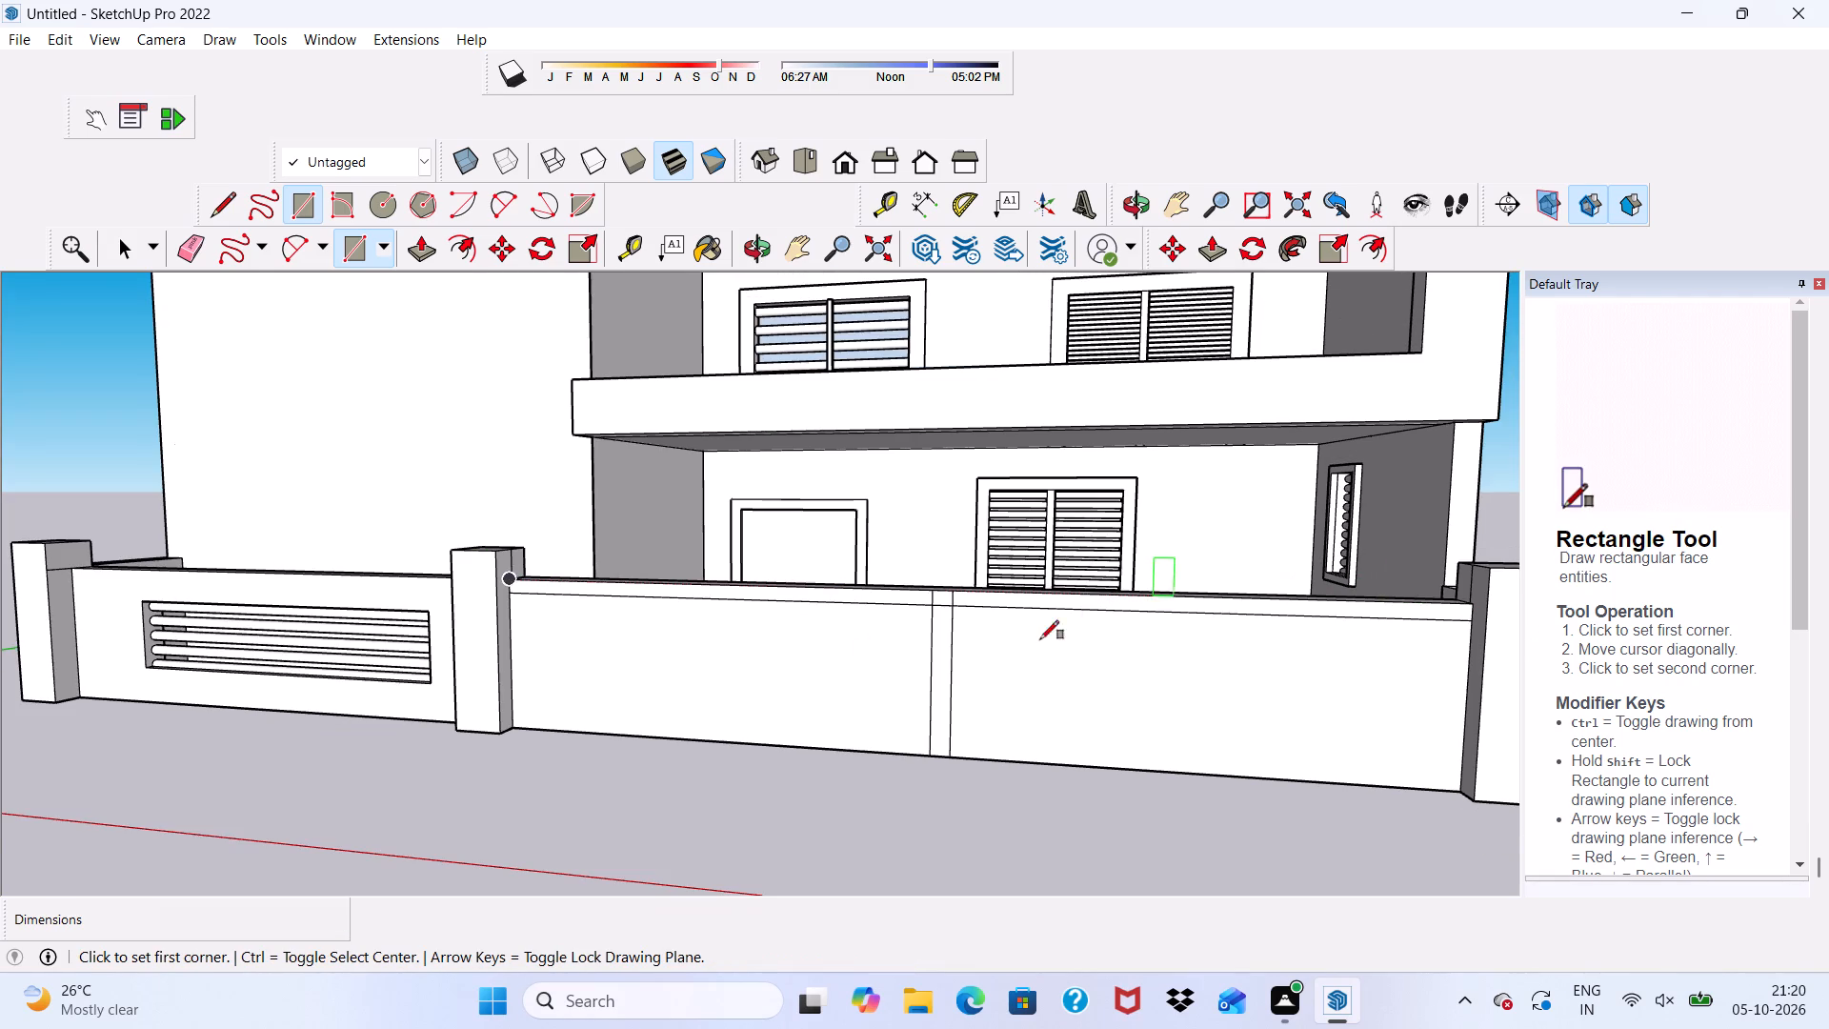
scroll(723, 741, "up", 13)
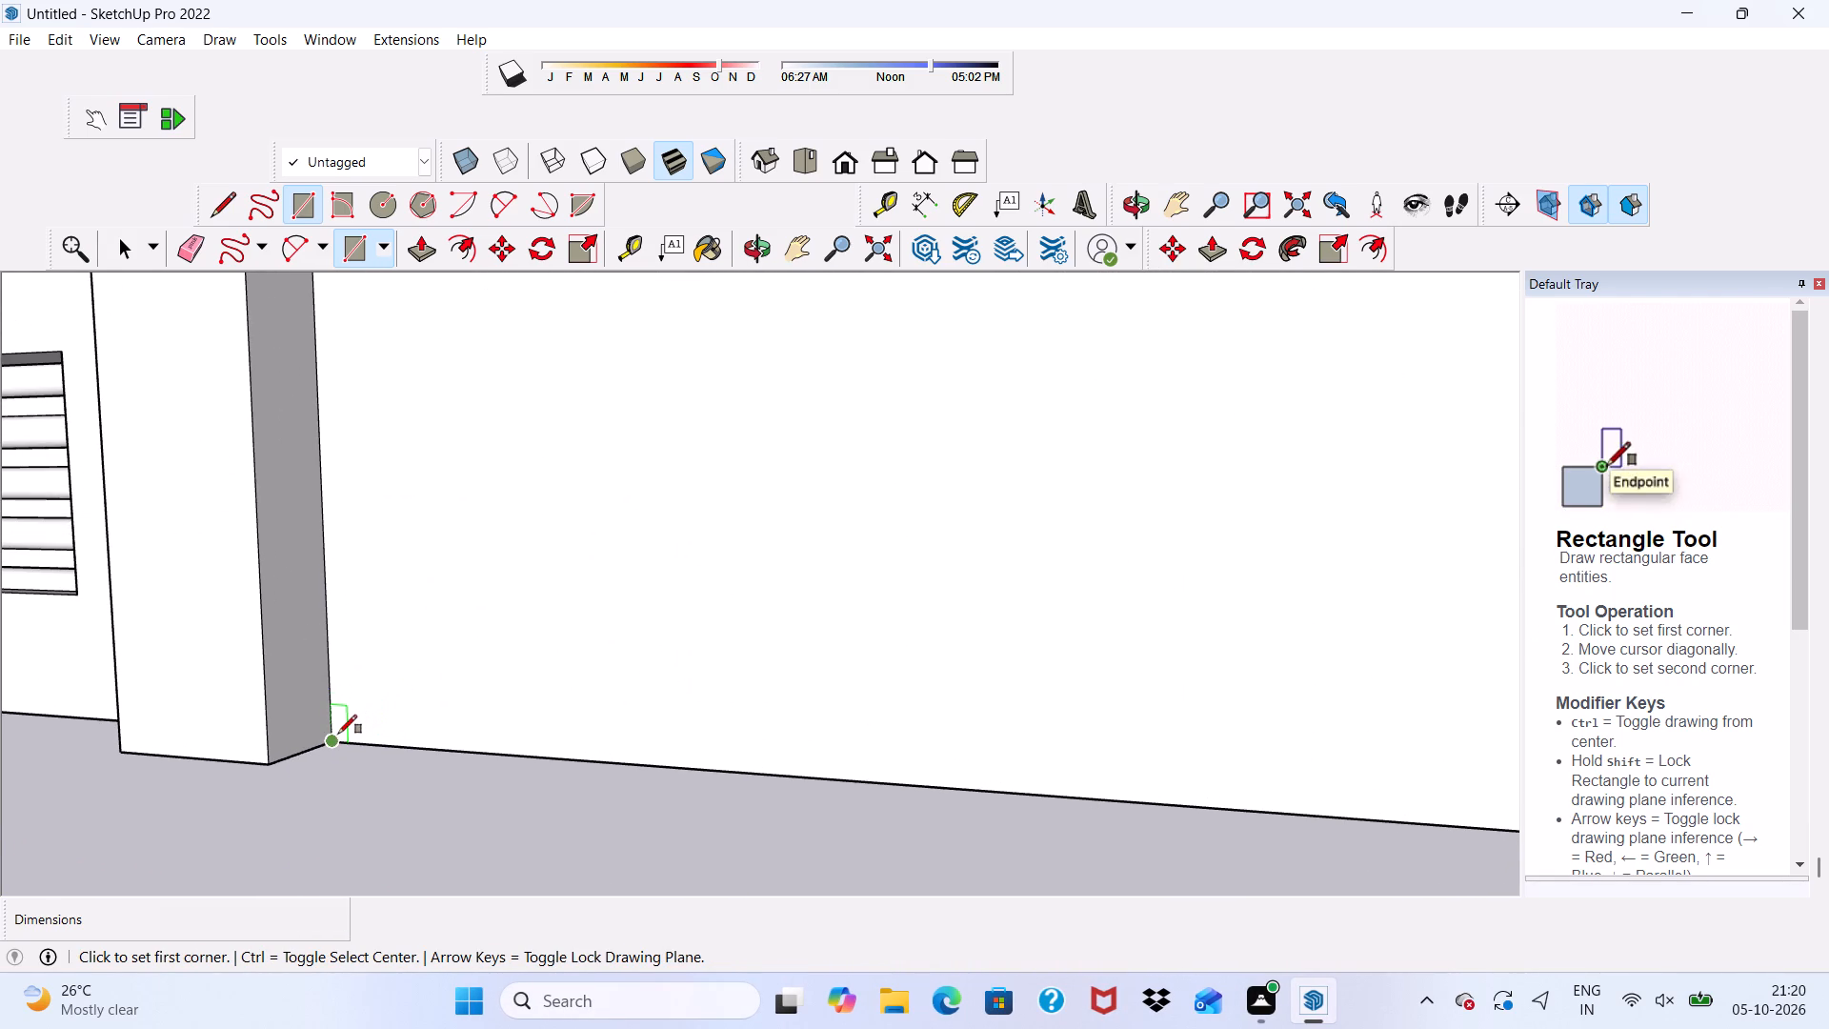
left_click(332, 734)
scroll(752, 748, "down", 11)
scroll(1124, 682, "up", 1)
scroll(1124, 683, "down", 3)
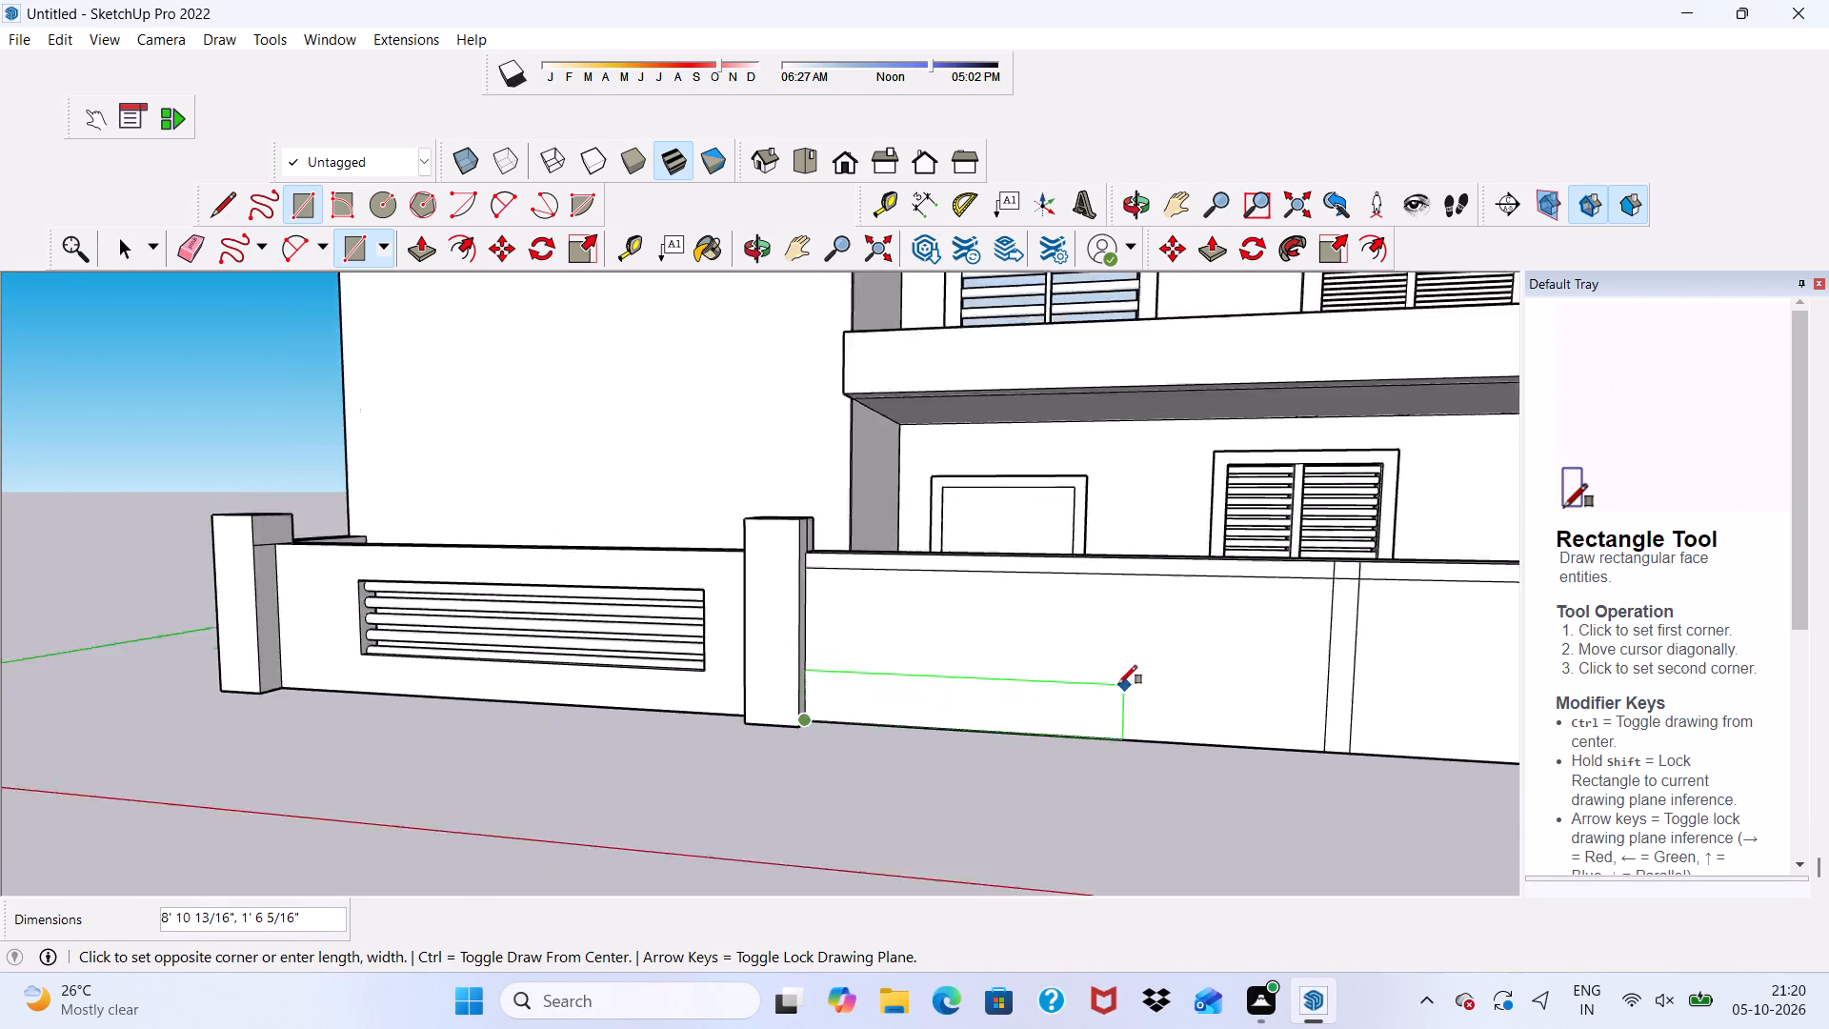
scroll(1118, 684, "down", 6)
scroll(1093, 675, "up", 1)
scroll(1353, 707, "up", 5)
scroll(1370, 709, "down", 12)
scroll(1424, 681, "up", 5)
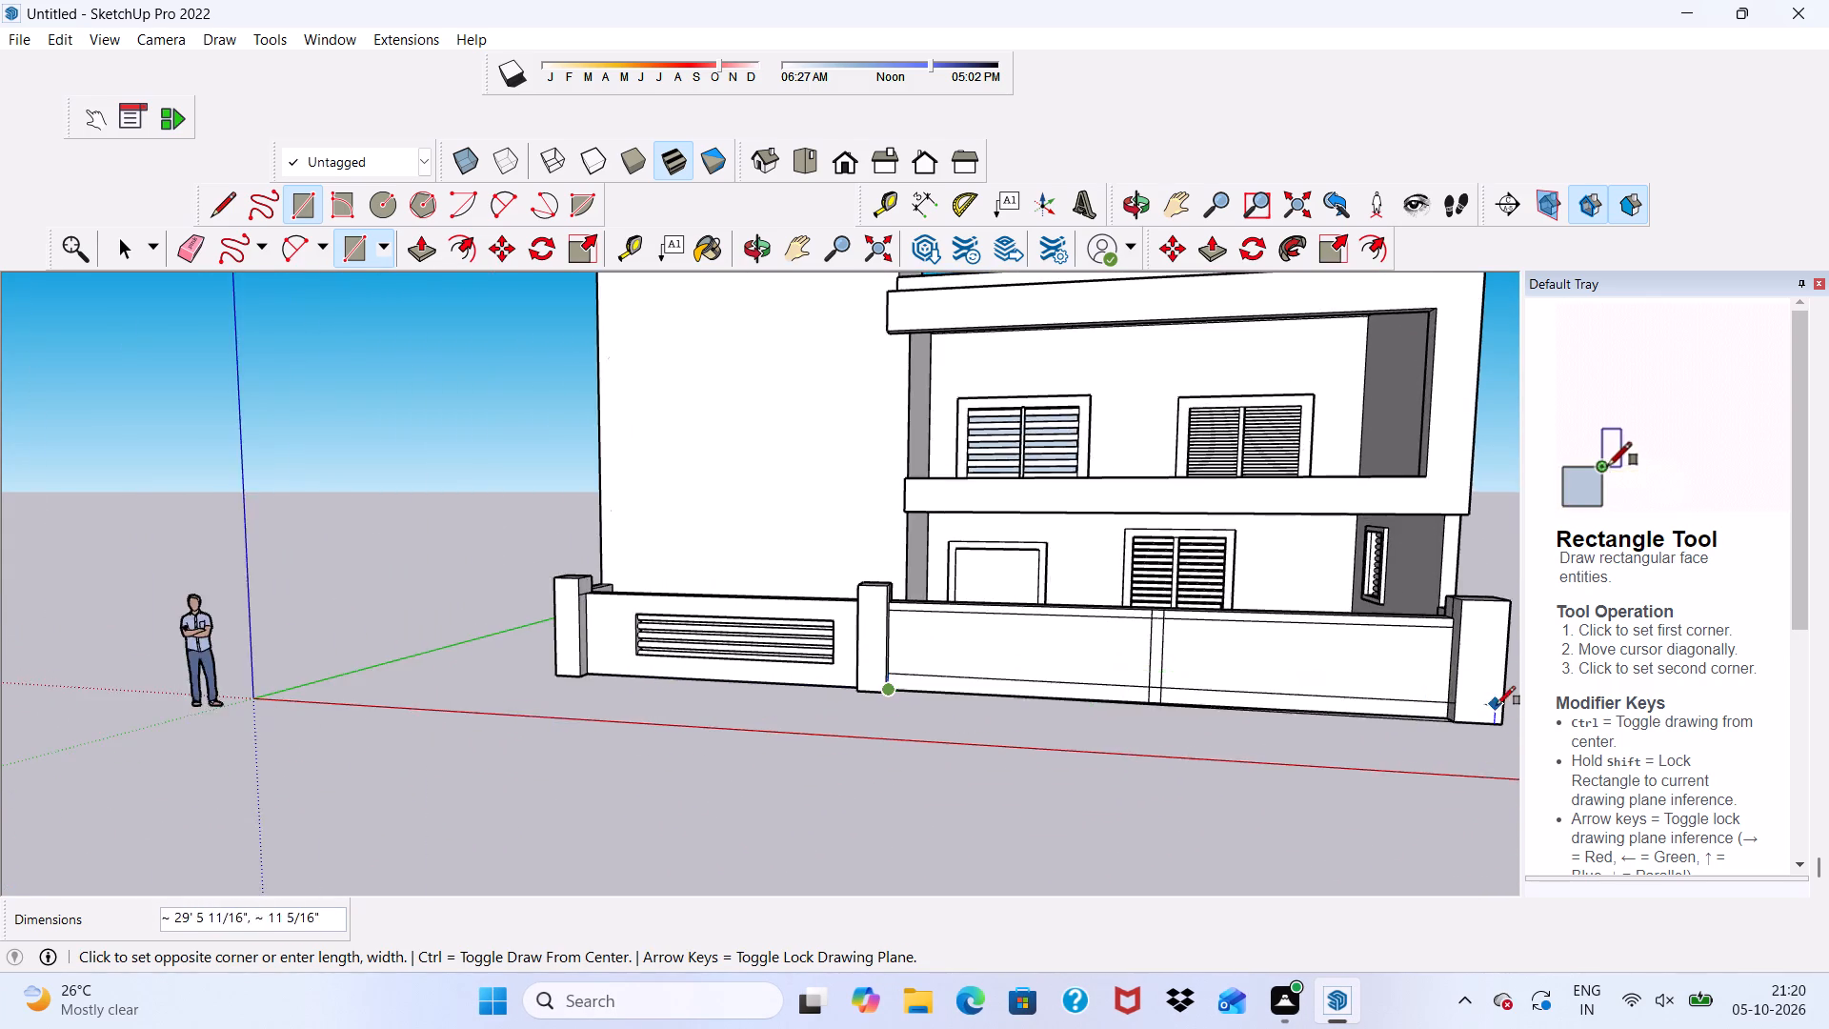
scroll(1497, 705, "up", 12)
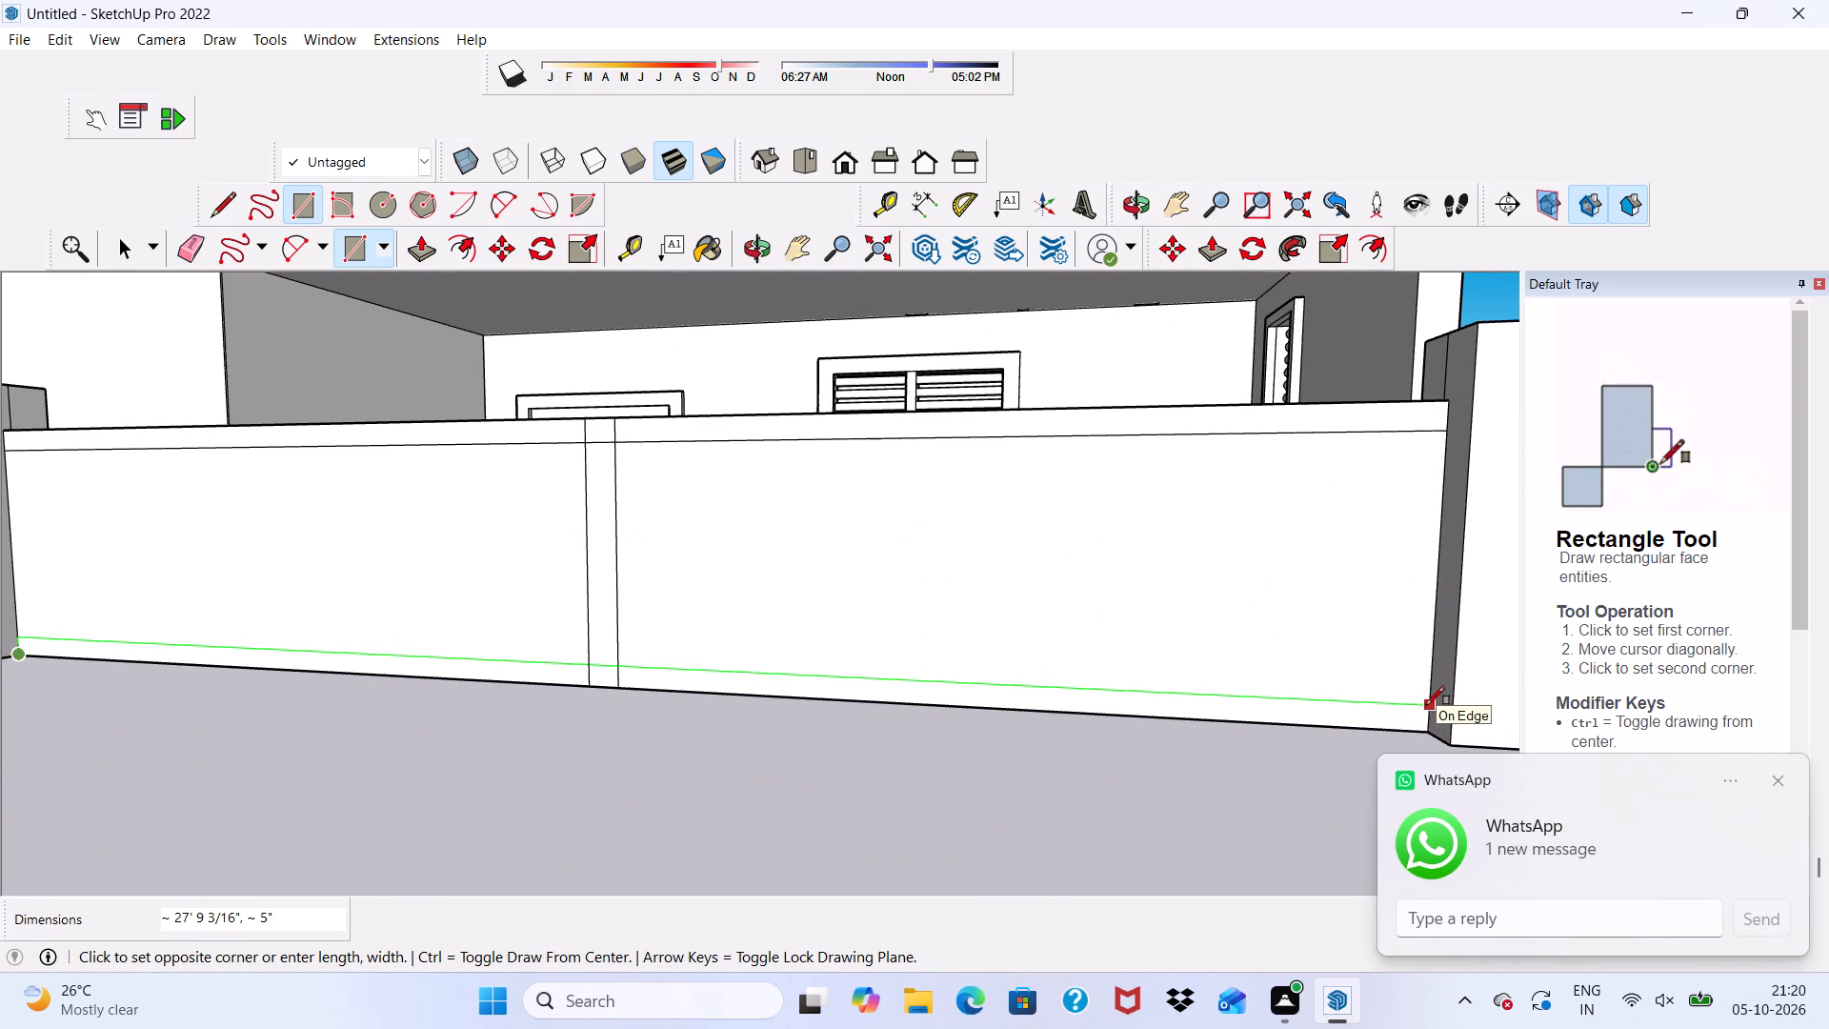
left_click(1426, 705)
key("space")
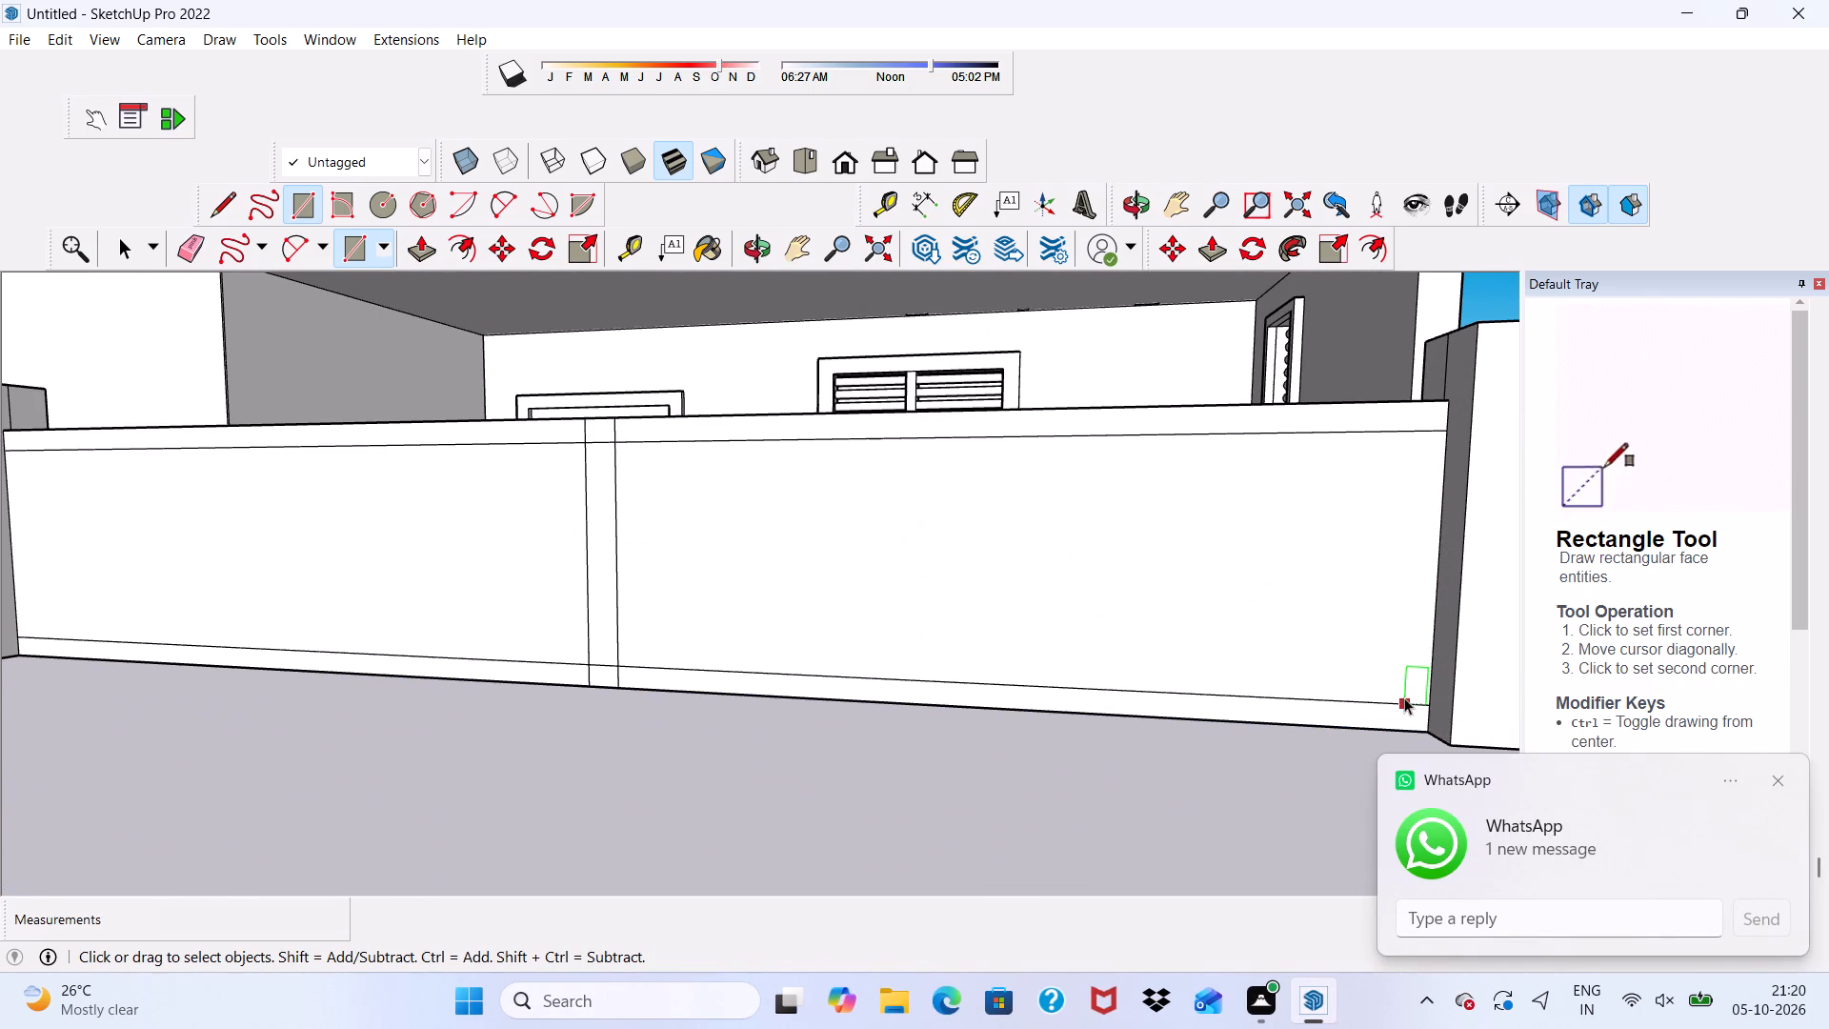
Erase the two segments of the upright strip's edges that cross the band along the solid wall's top.
scroll(1191, 640, "down", 1)
scroll(1080, 605, "up", 1)
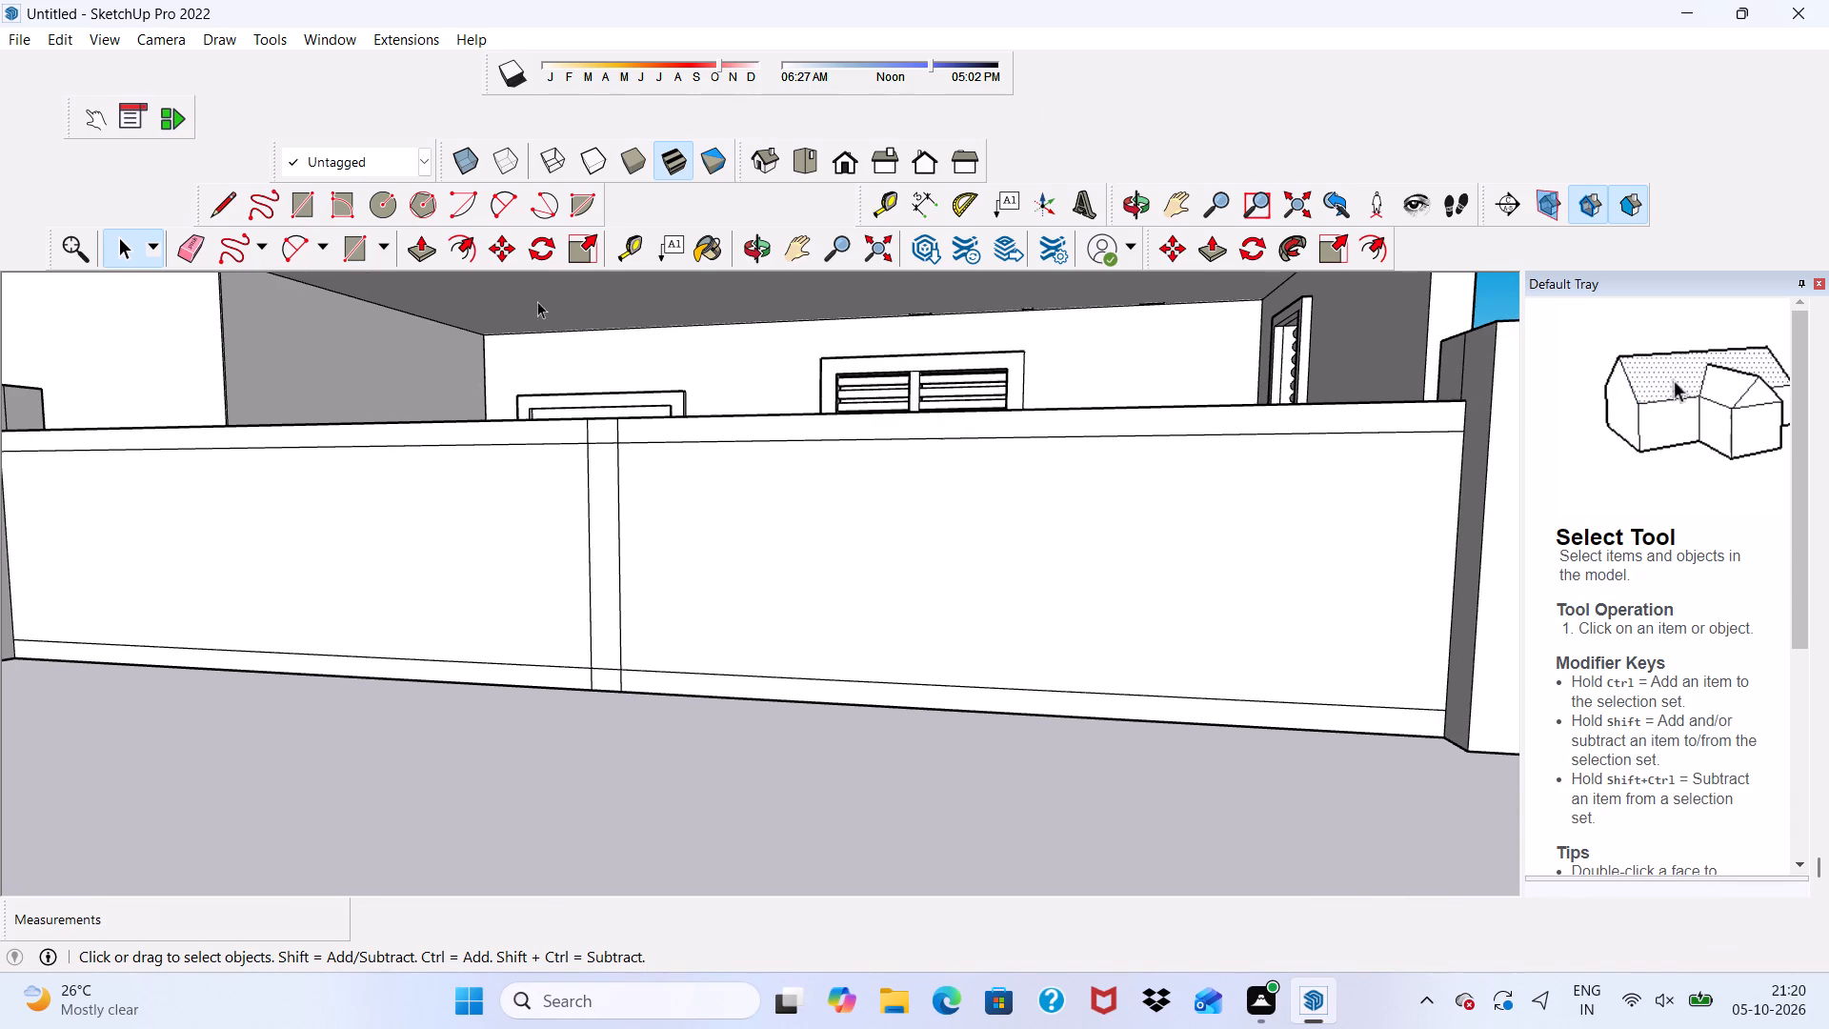
scroll(1828, 893, "up", 1)
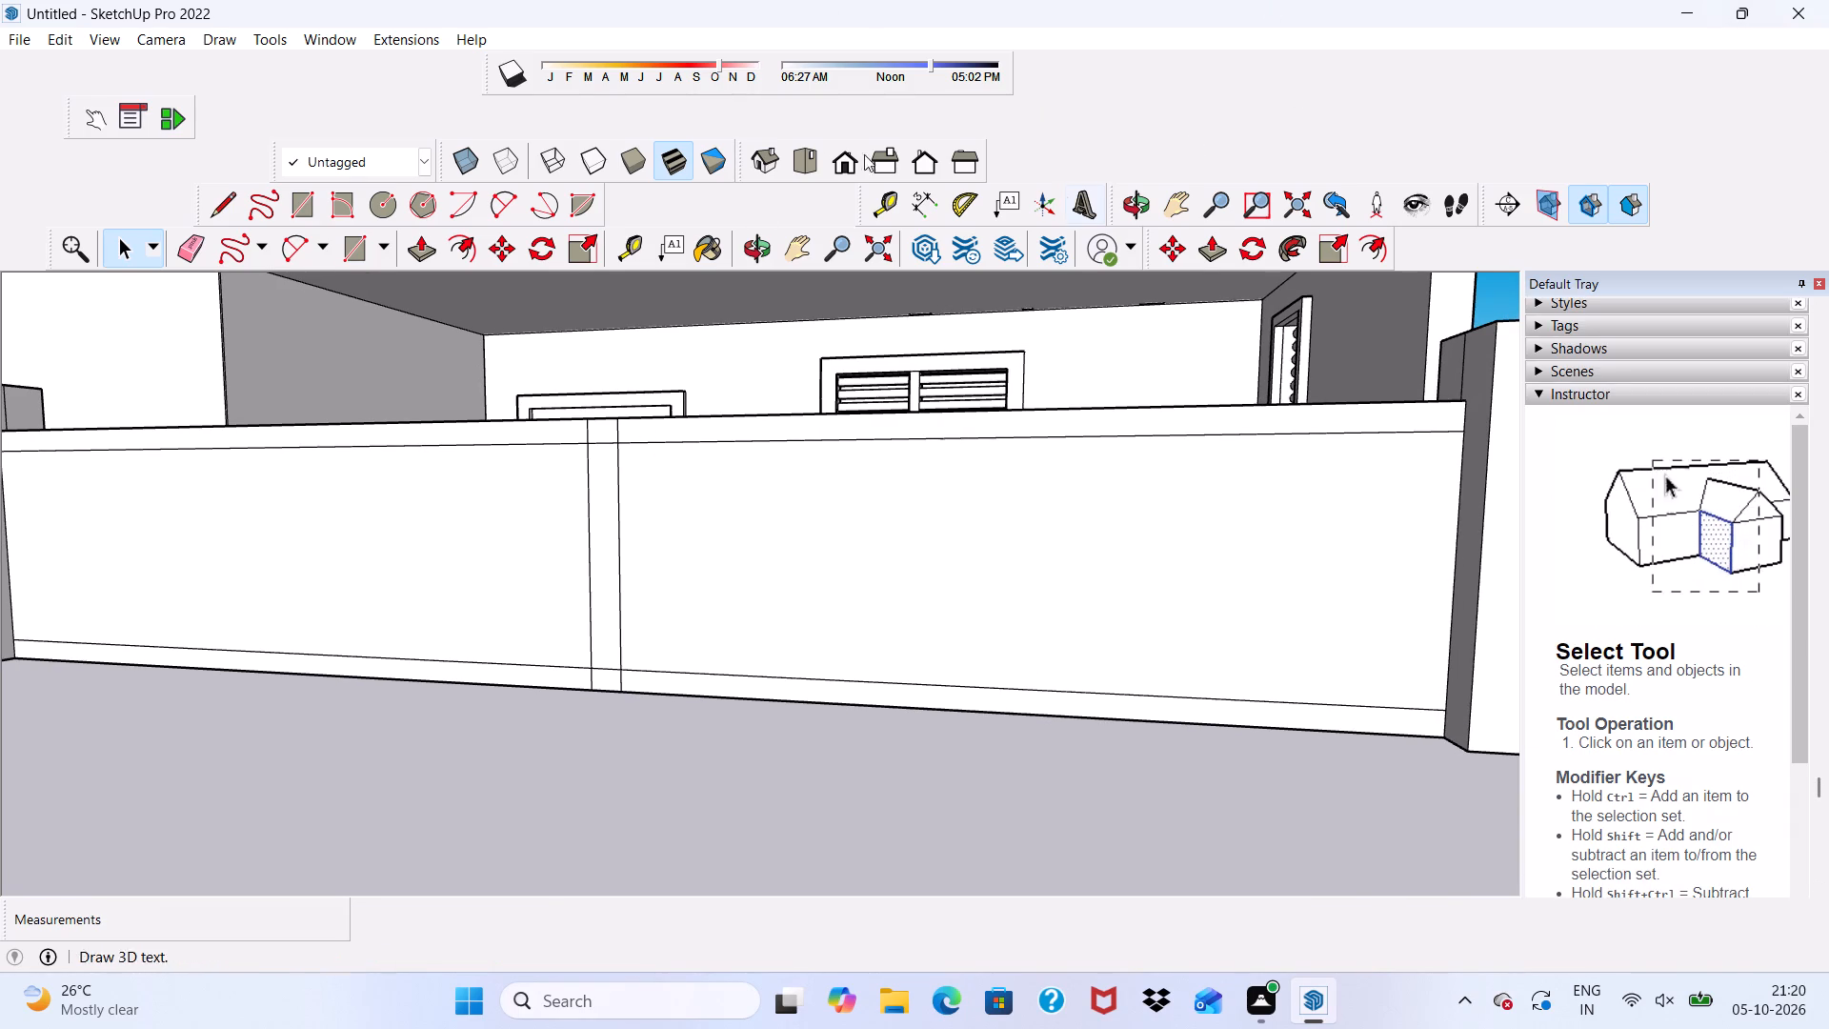
left_click(191, 234)
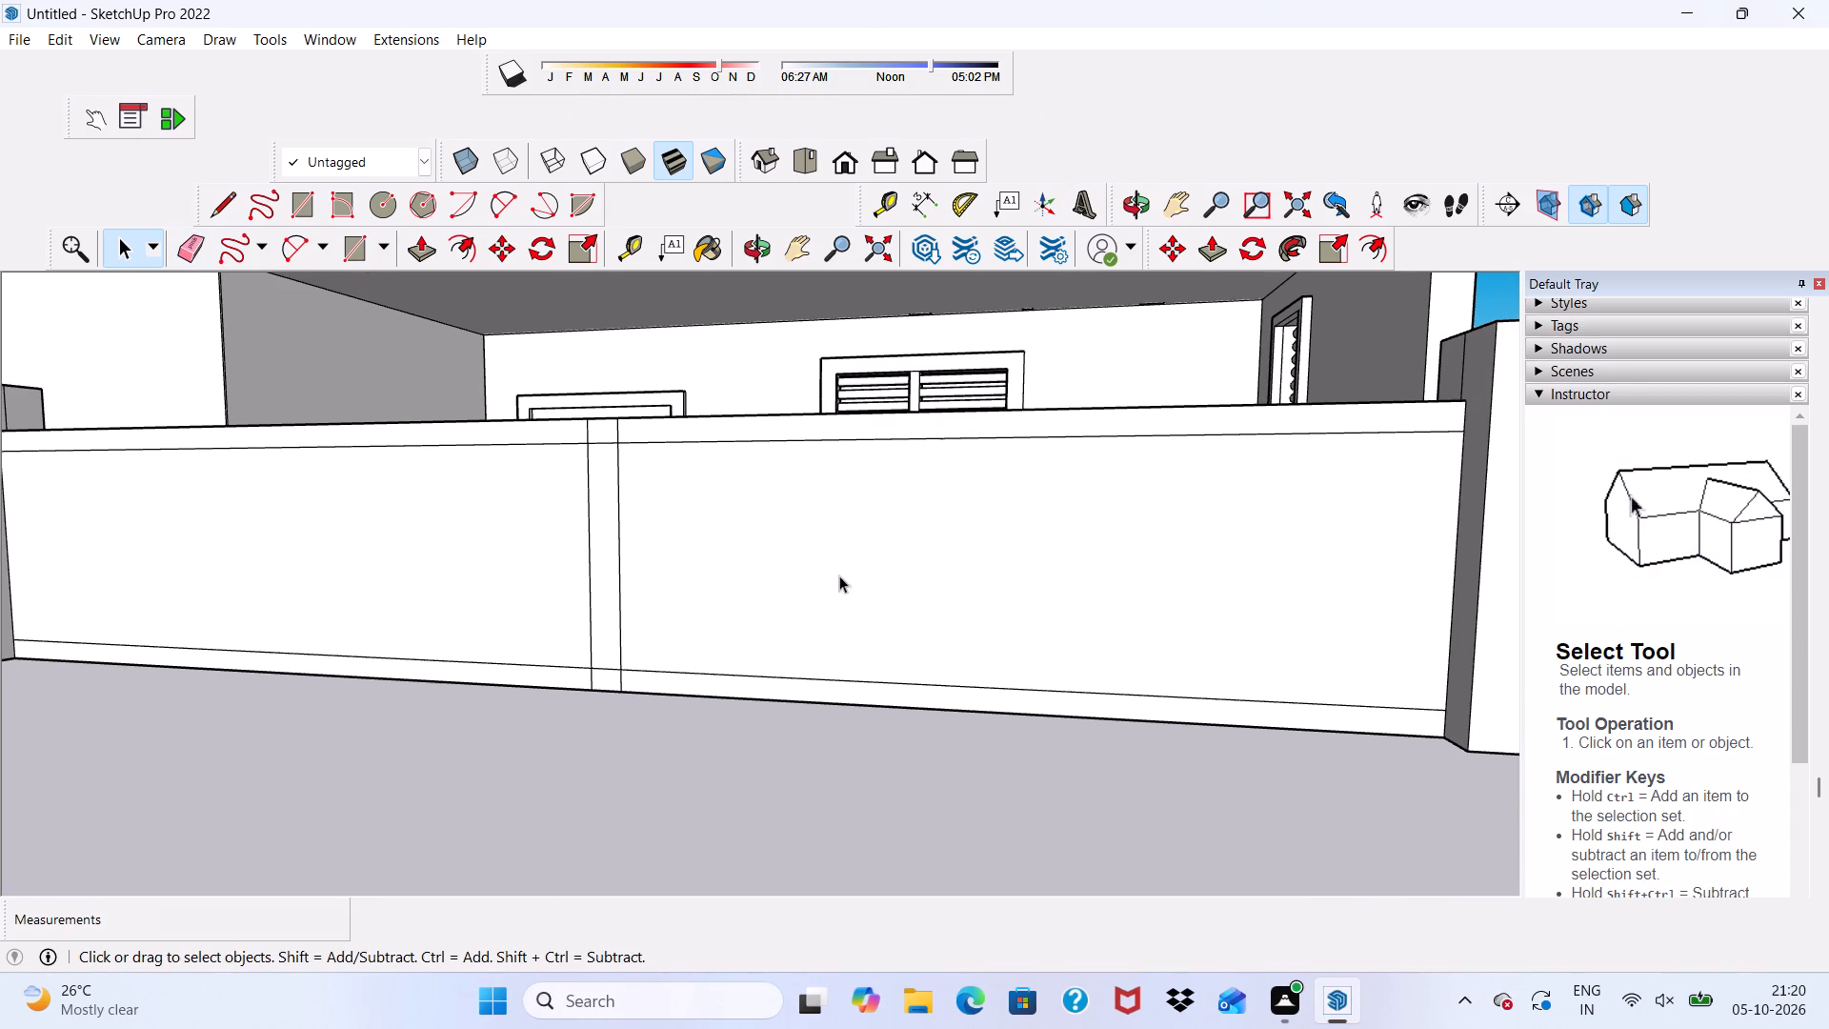
scroll(793, 539, "up", 4)
left_click(191, 247)
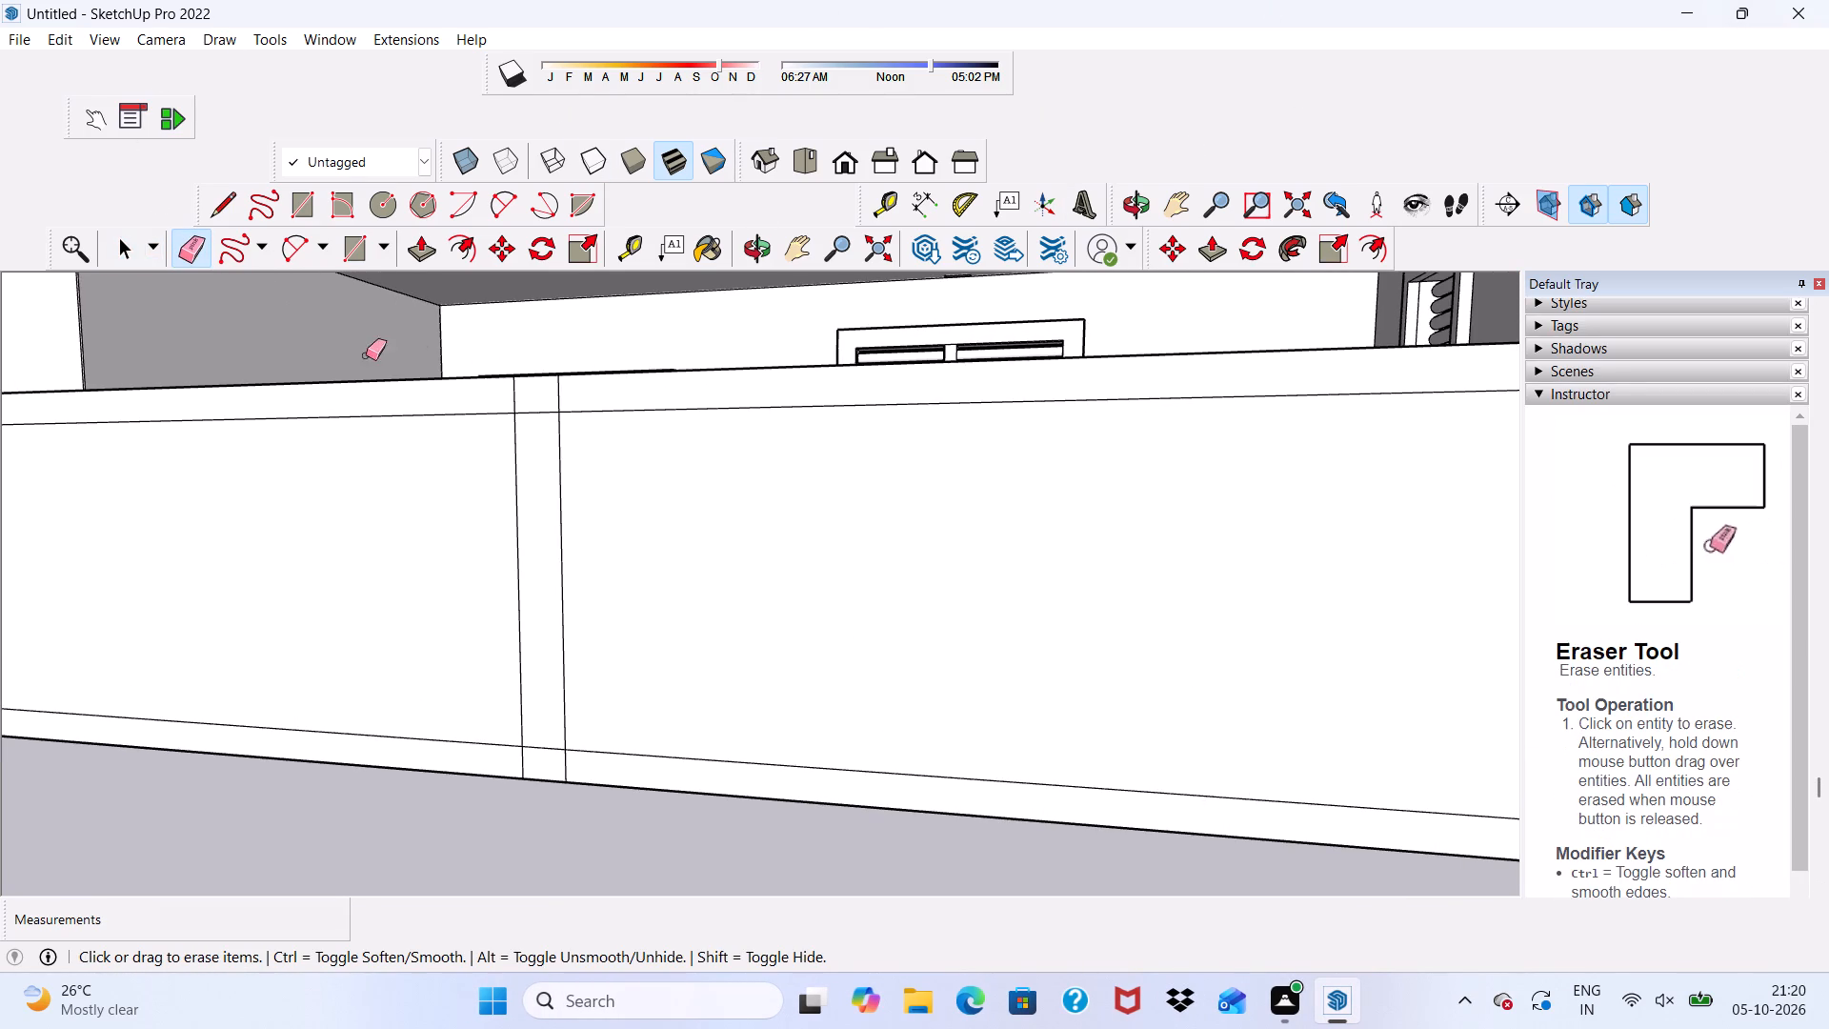
left_click(513, 383)
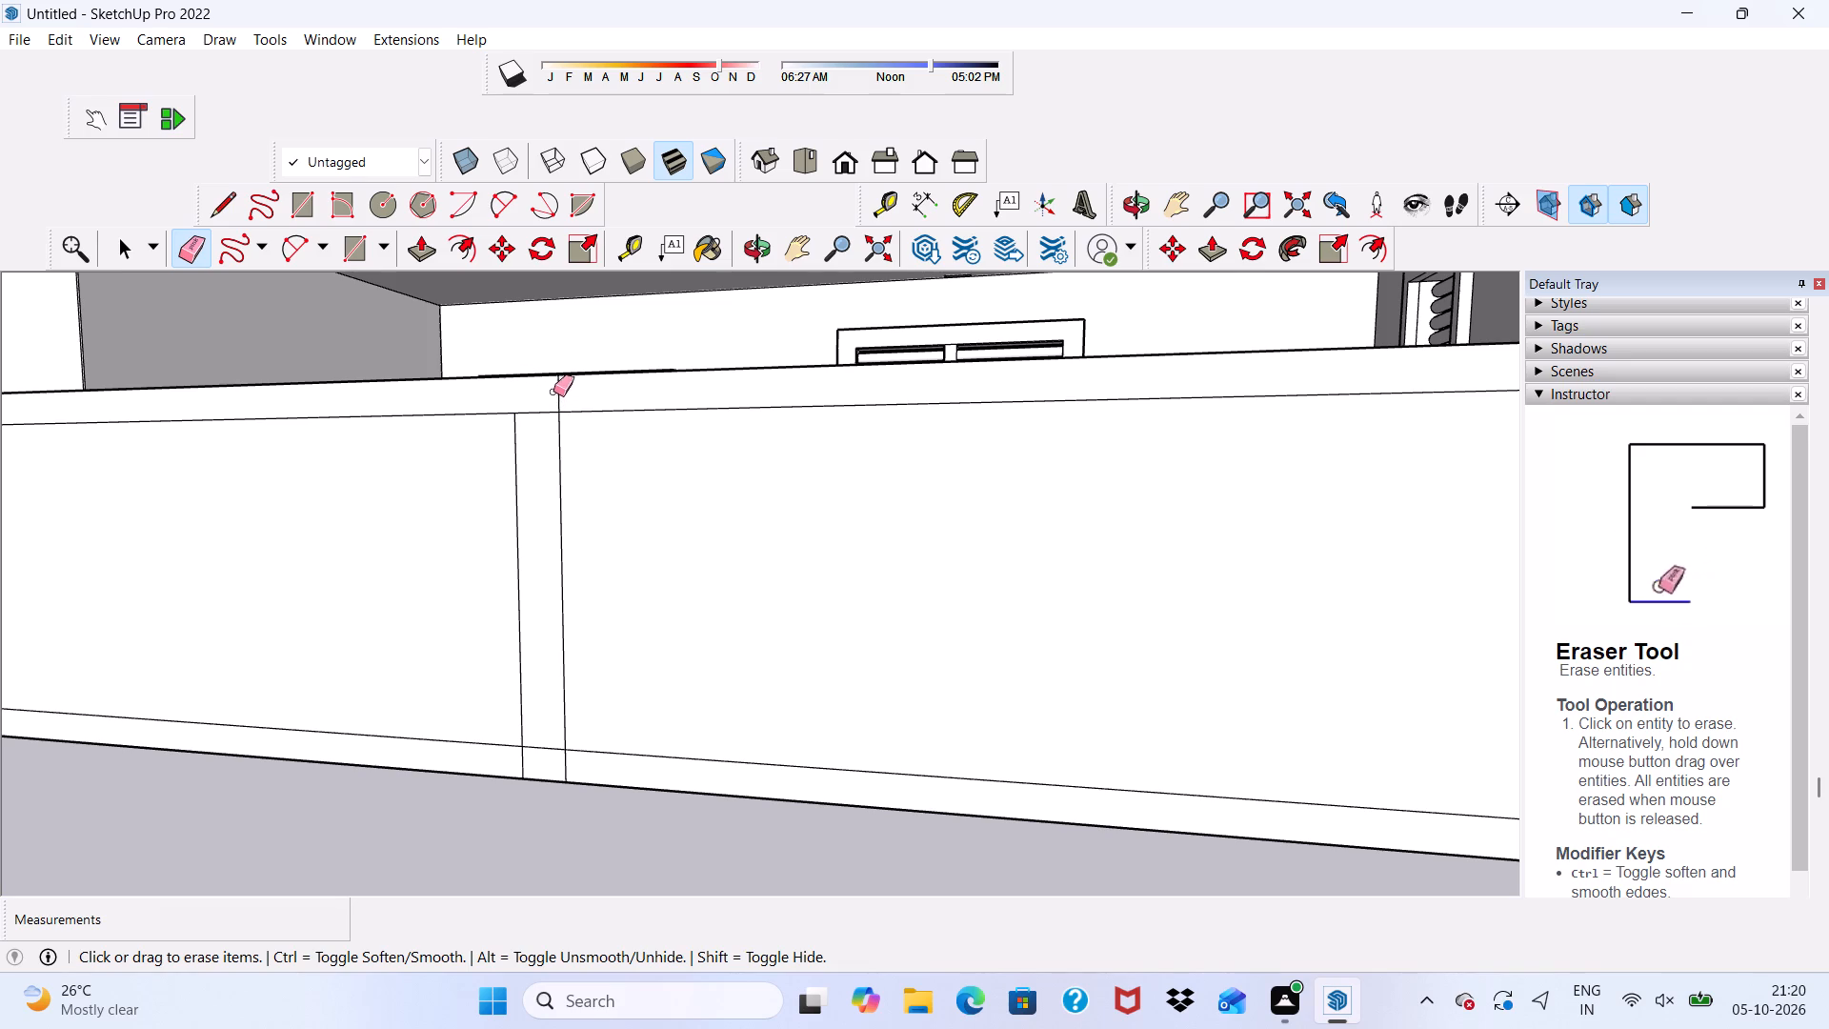
left_click(553, 394)
left_click(555, 393)
Erase the two segments of the upright strip's edges that cross the band along the wall's base.
scroll(569, 389, "down", 5)
scroll(463, 584, "up", 6)
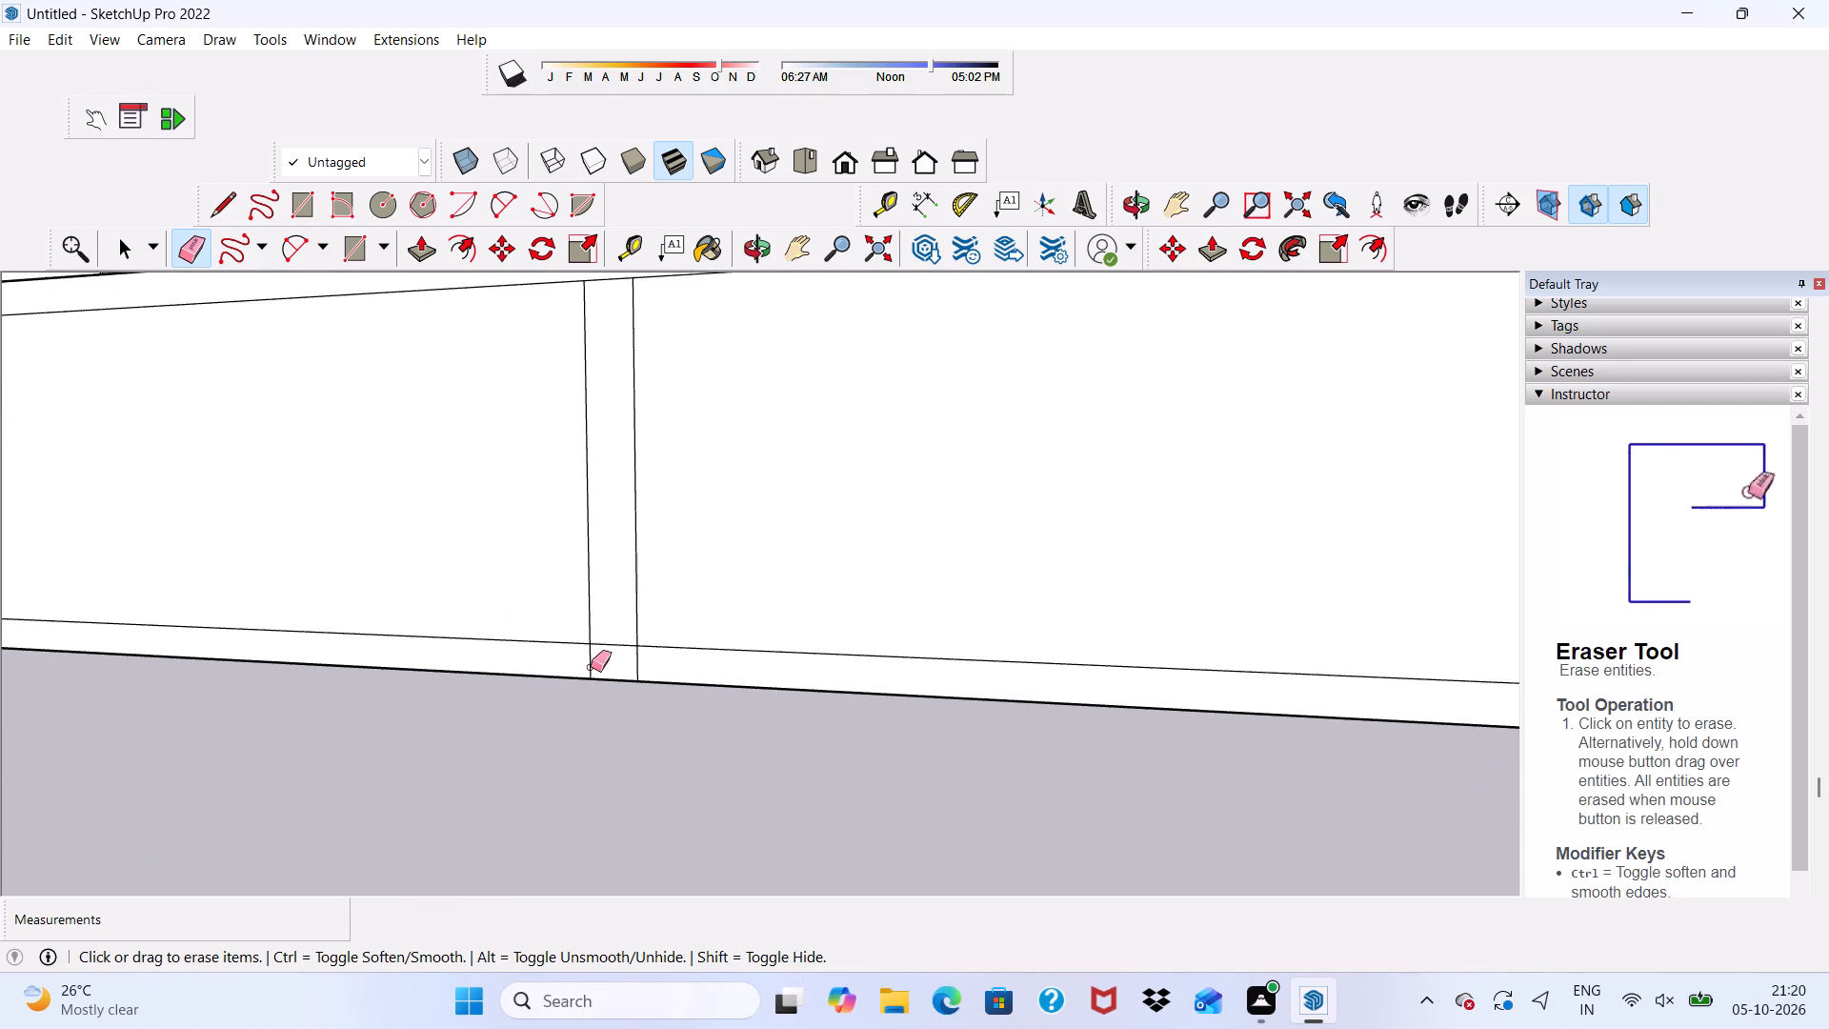
scroll(591, 667, "up", 3)
left_click(591, 656)
left_click(665, 663)
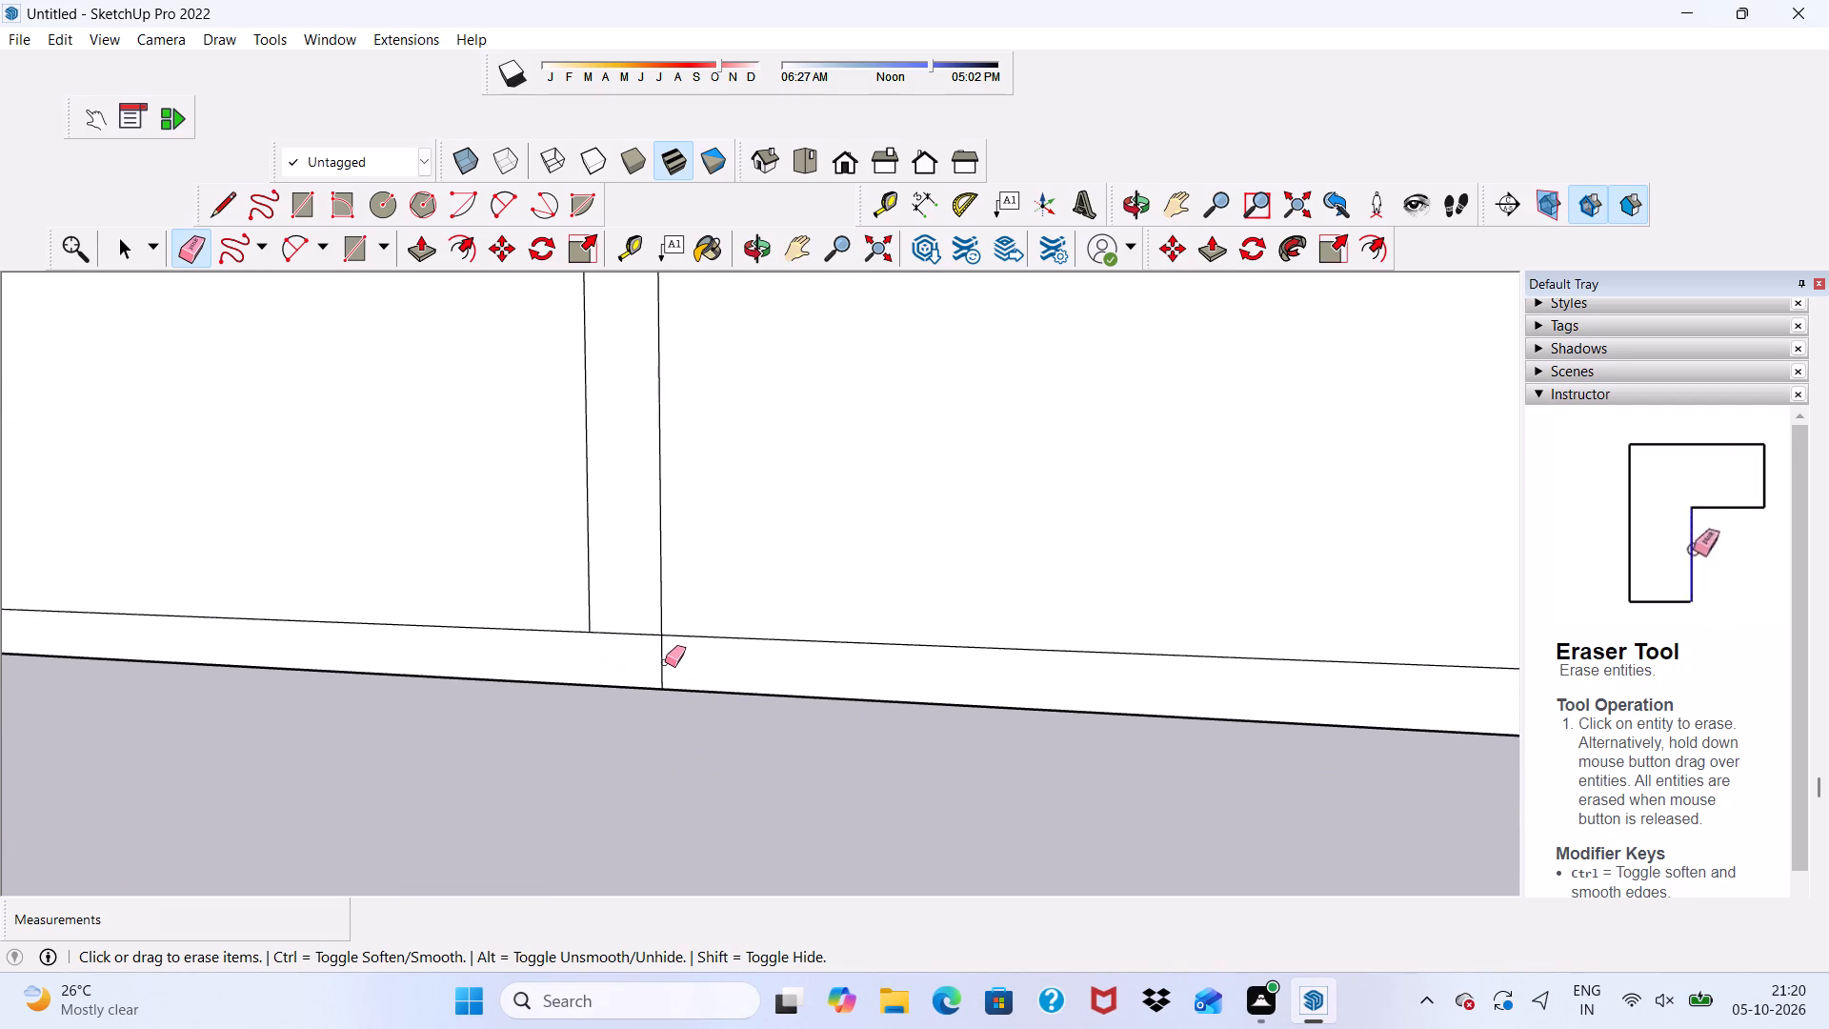
left_click_drag(658, 662, 672, 656)
key("space")
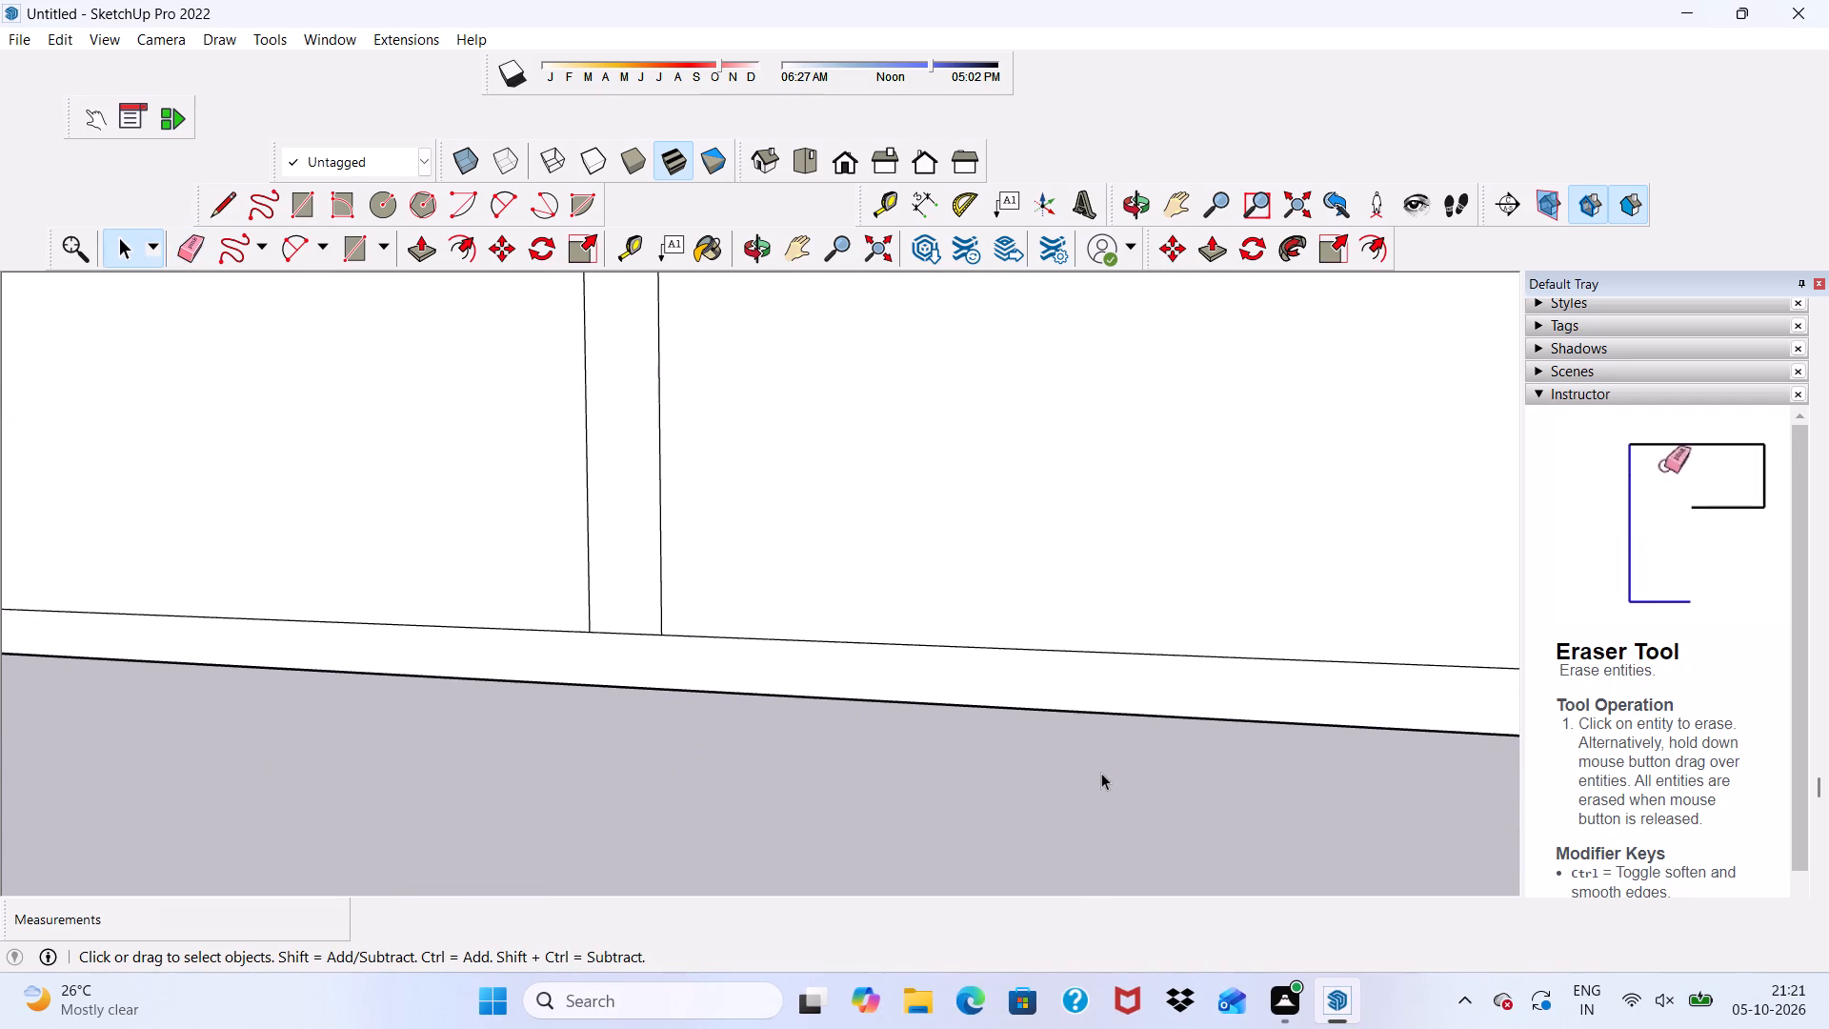
Pull the solid wall's top band outward 3" with Push/Pull.
scroll(1158, 713, "down", 10)
scroll(1269, 605, "down", 7)
scroll(1283, 494, "up", 2)
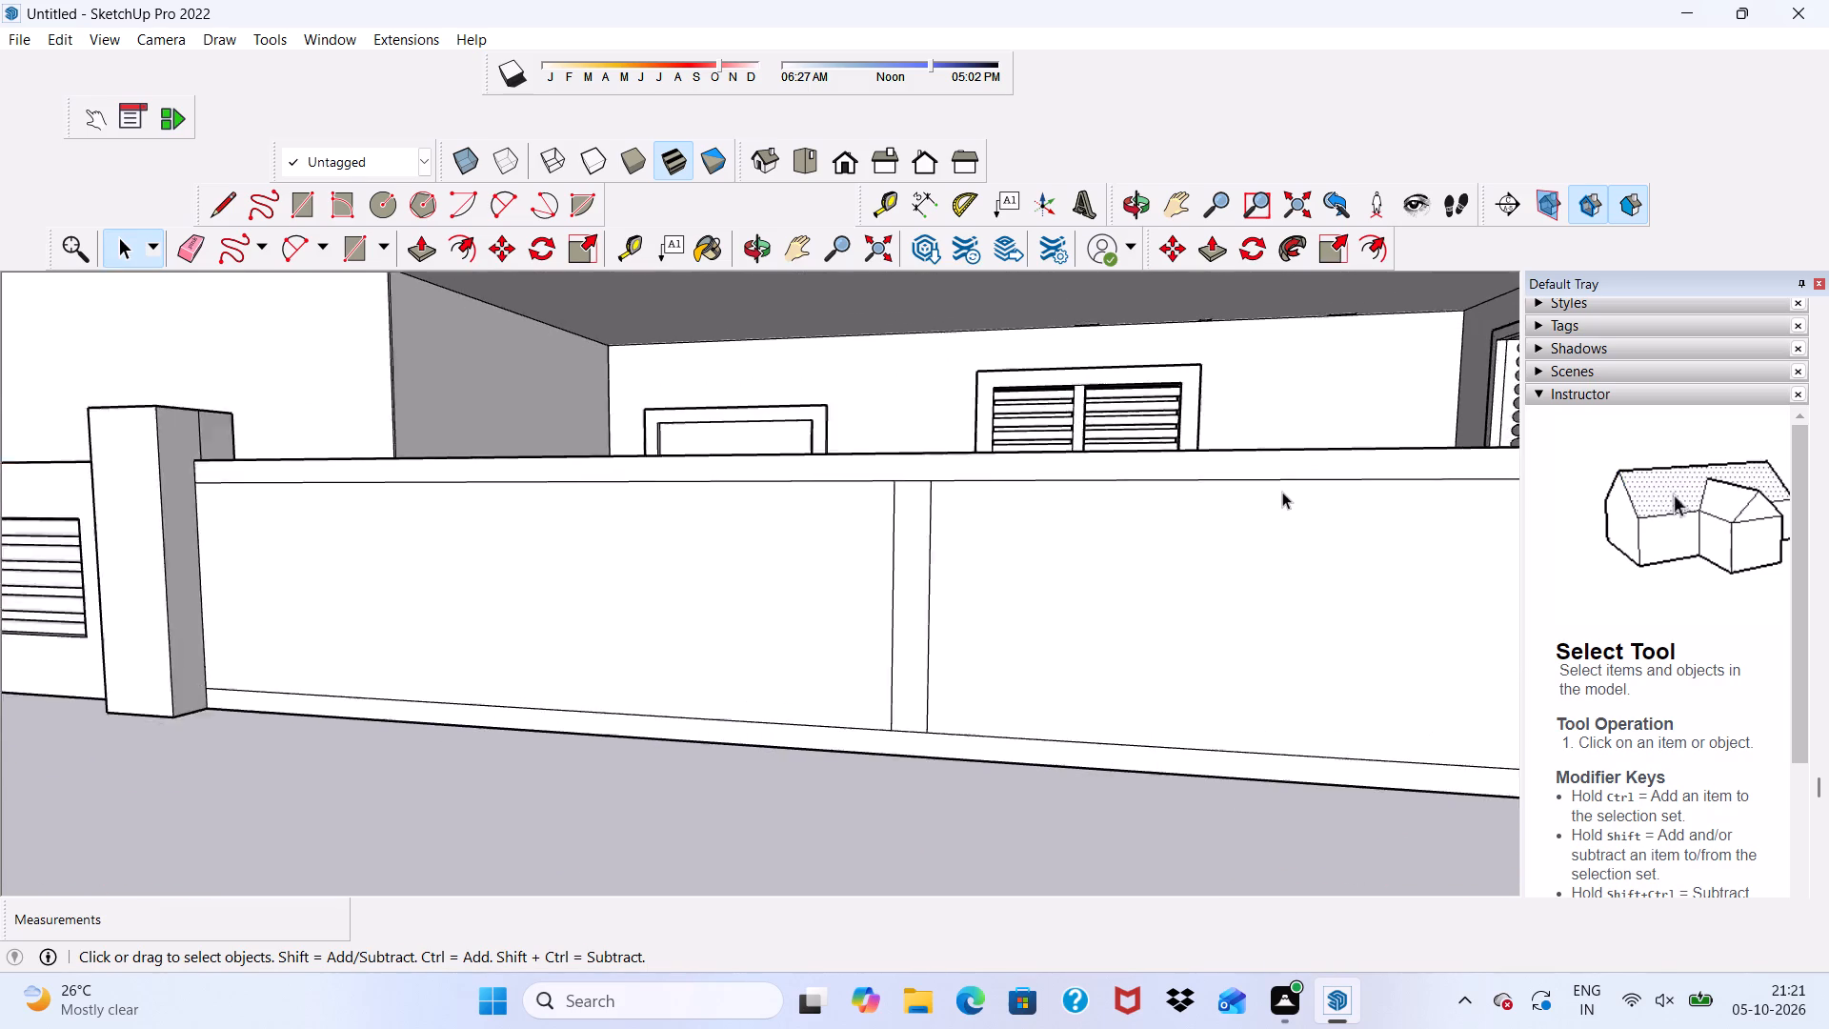
scroll(1282, 492, "up", 6)
scroll(1279, 483, "down", 1)
scroll(1279, 482, "up", 2)
left_click(1285, 461)
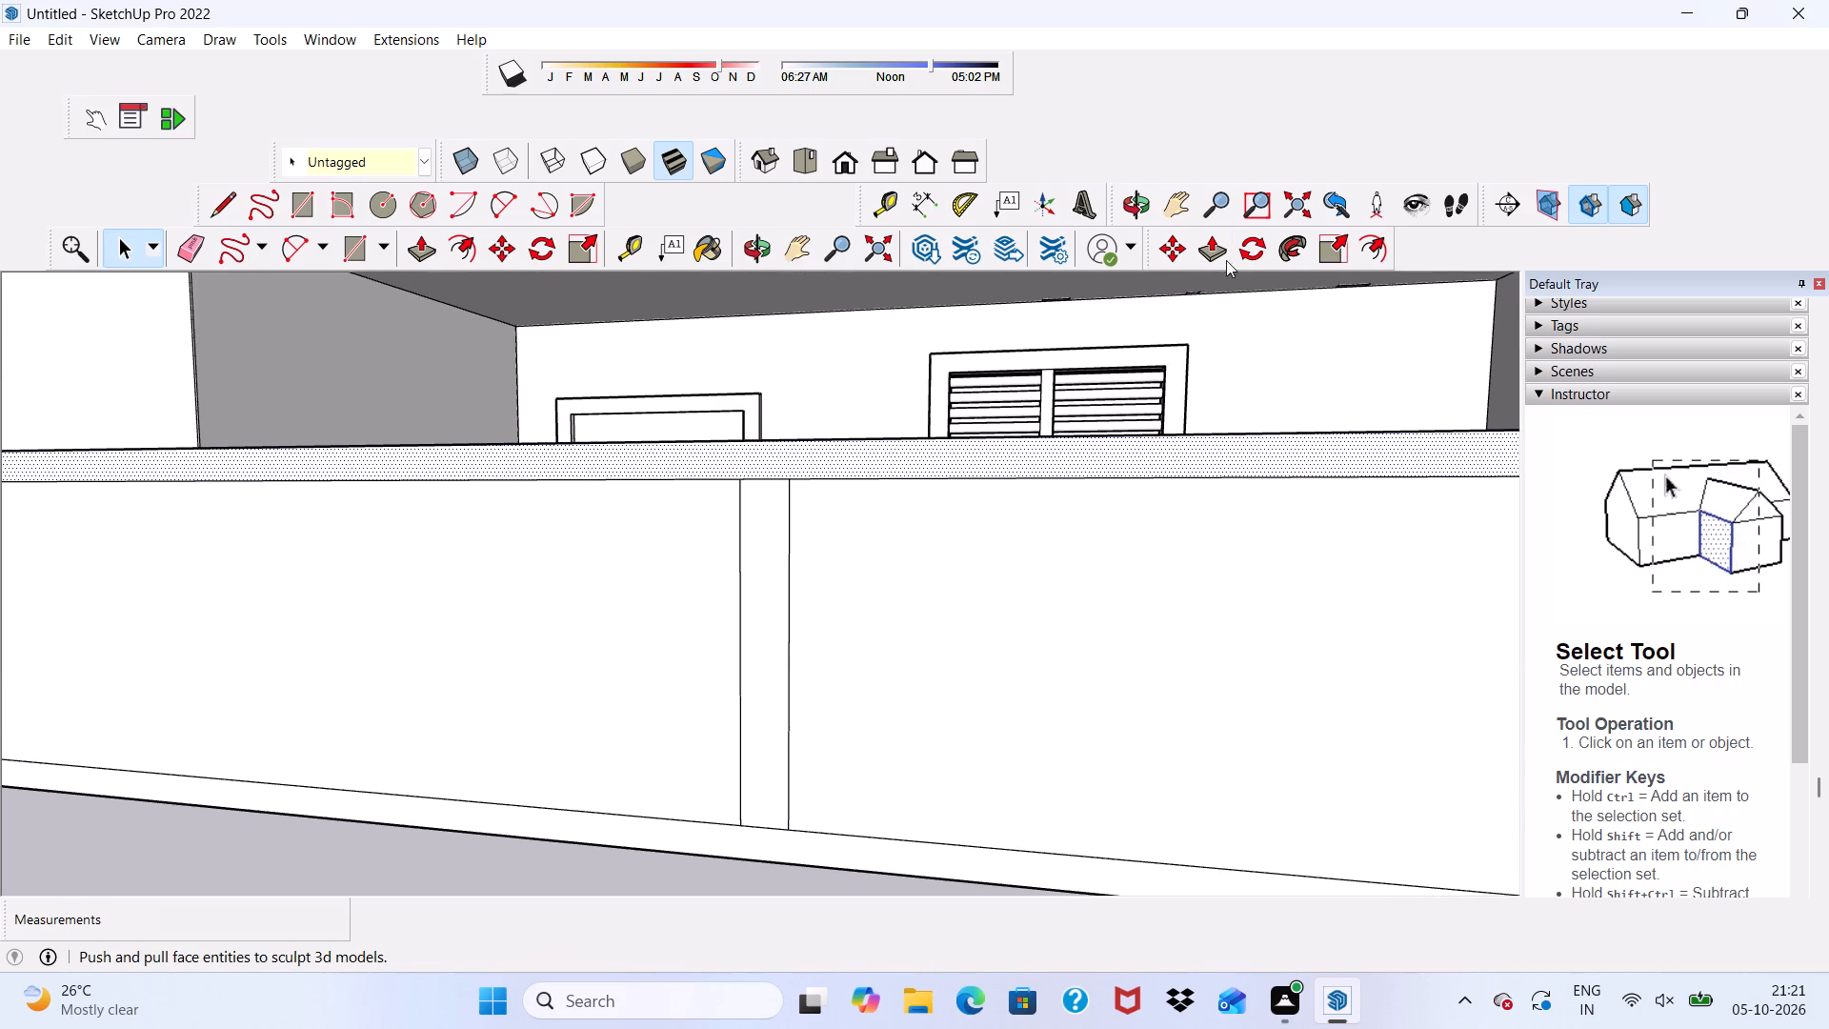
left_click(1216, 254)
left_click(1096, 443)
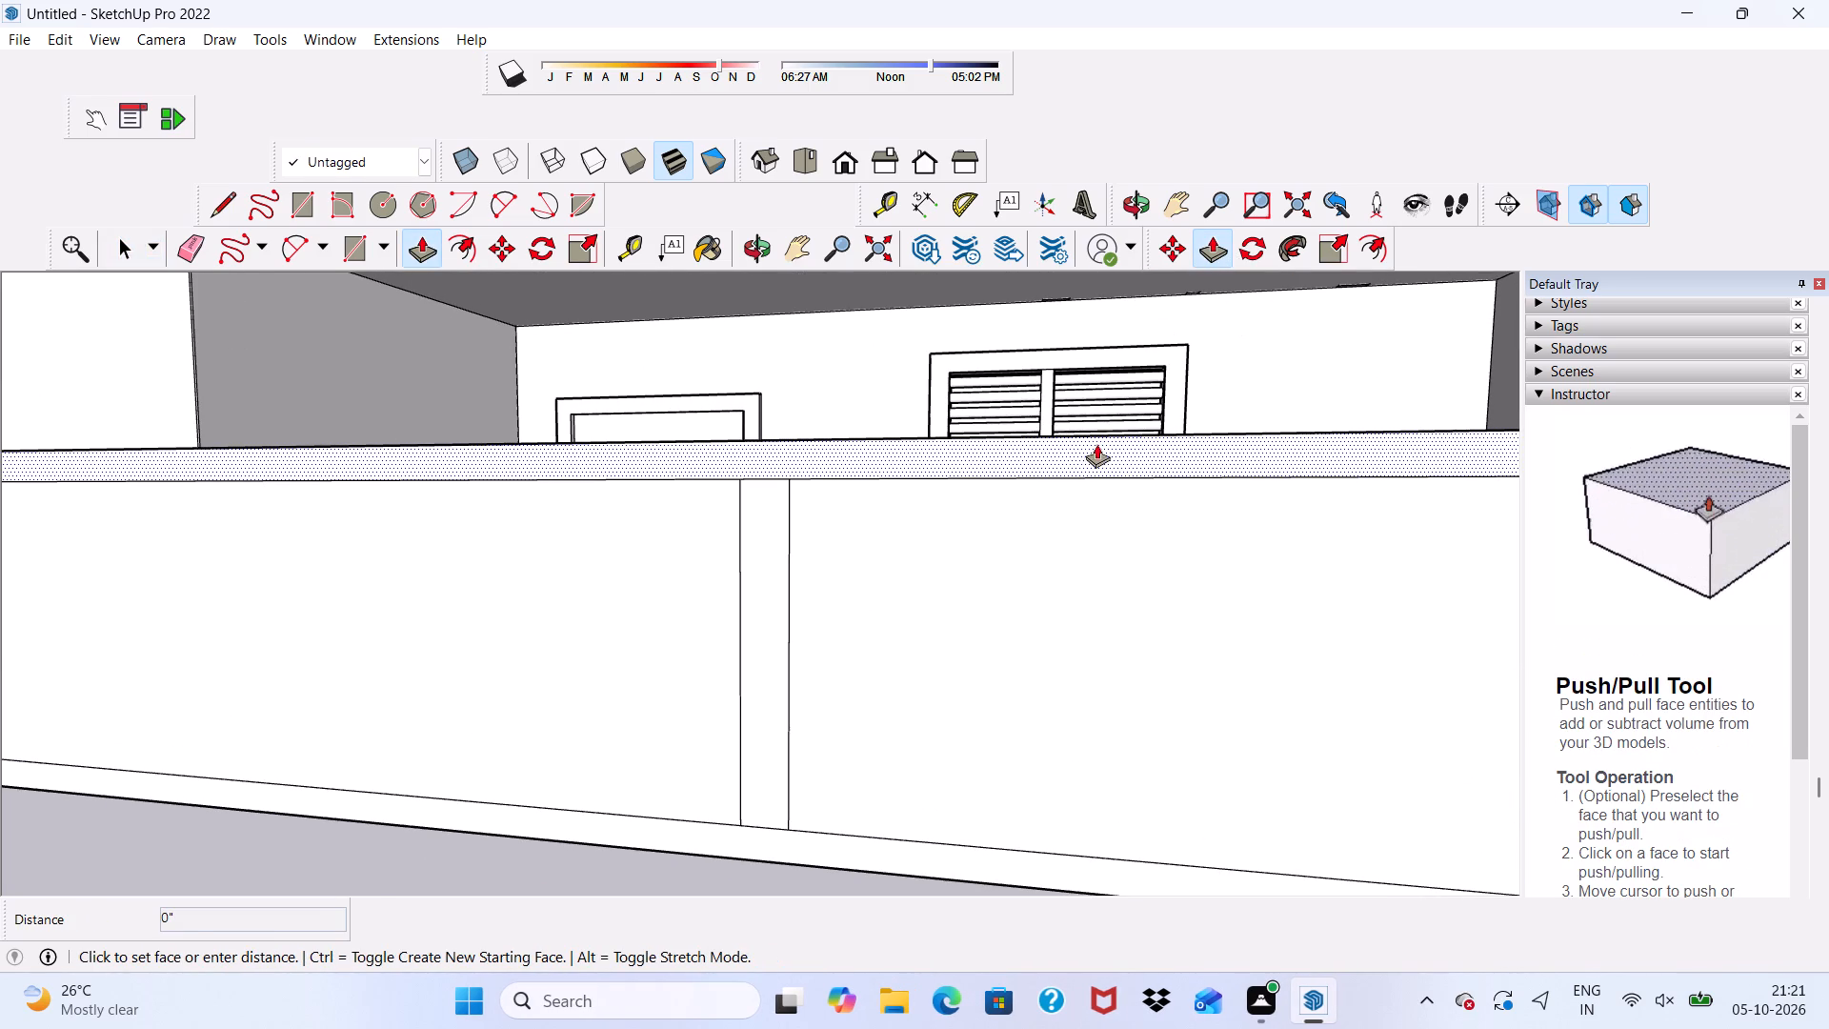
scroll(1048, 428, "down", 6)
scroll(1075, 390, "up", 1)
scroll(1079, 388, "down", 1)
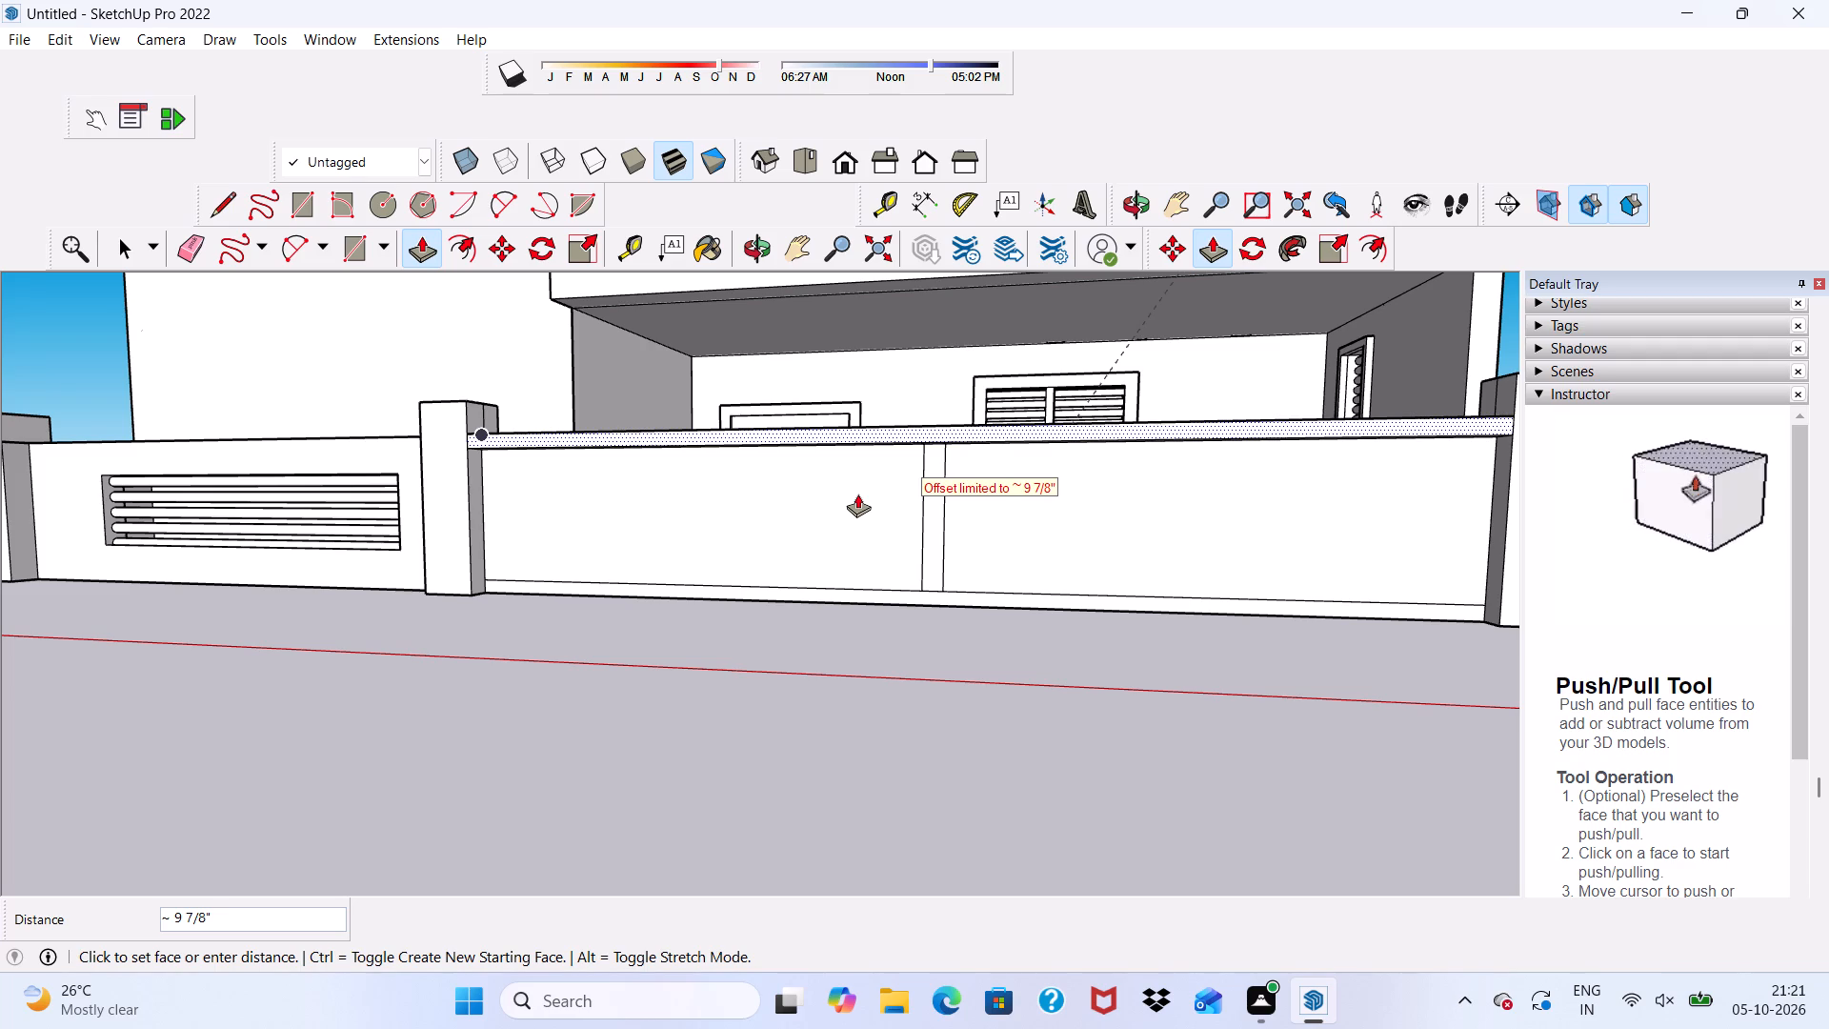
scroll(845, 498, "down", 2)
scroll(845, 498, "up", 1)
scroll(845, 498, "down", 2)
scroll(1075, 499, "down", 1)
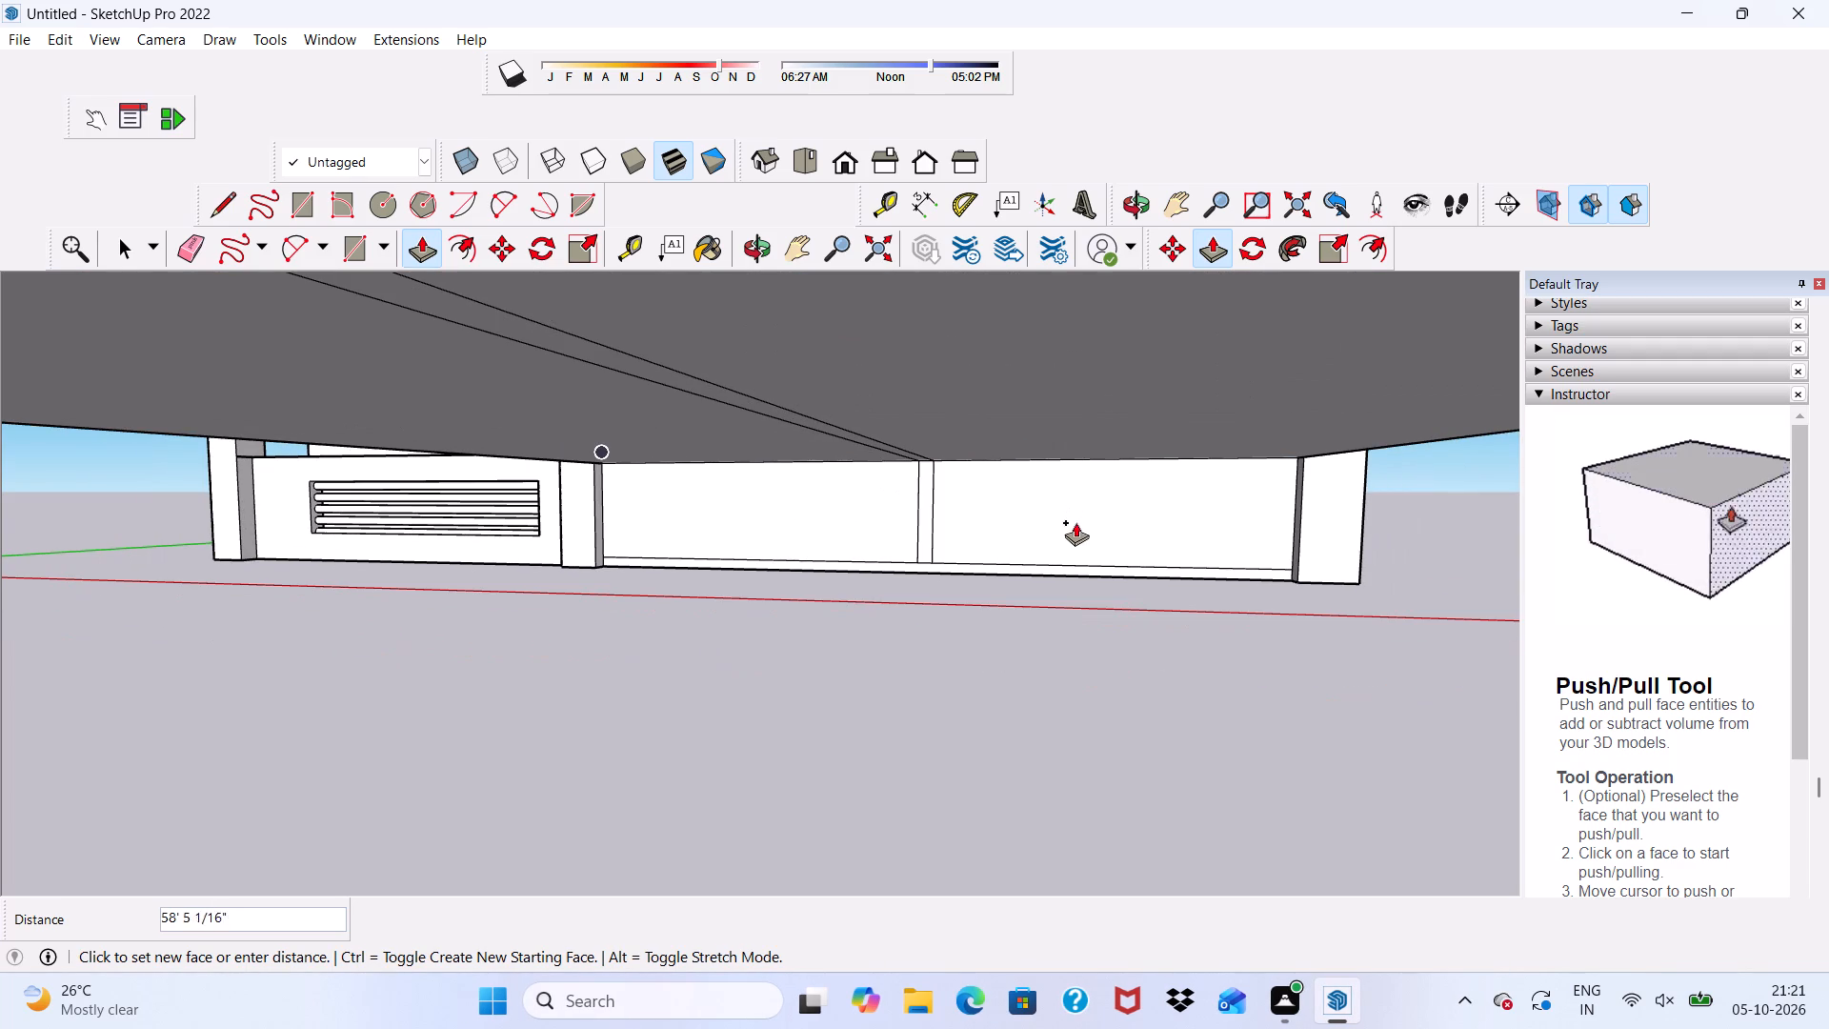
key("3")
key("shift+quotedbl")
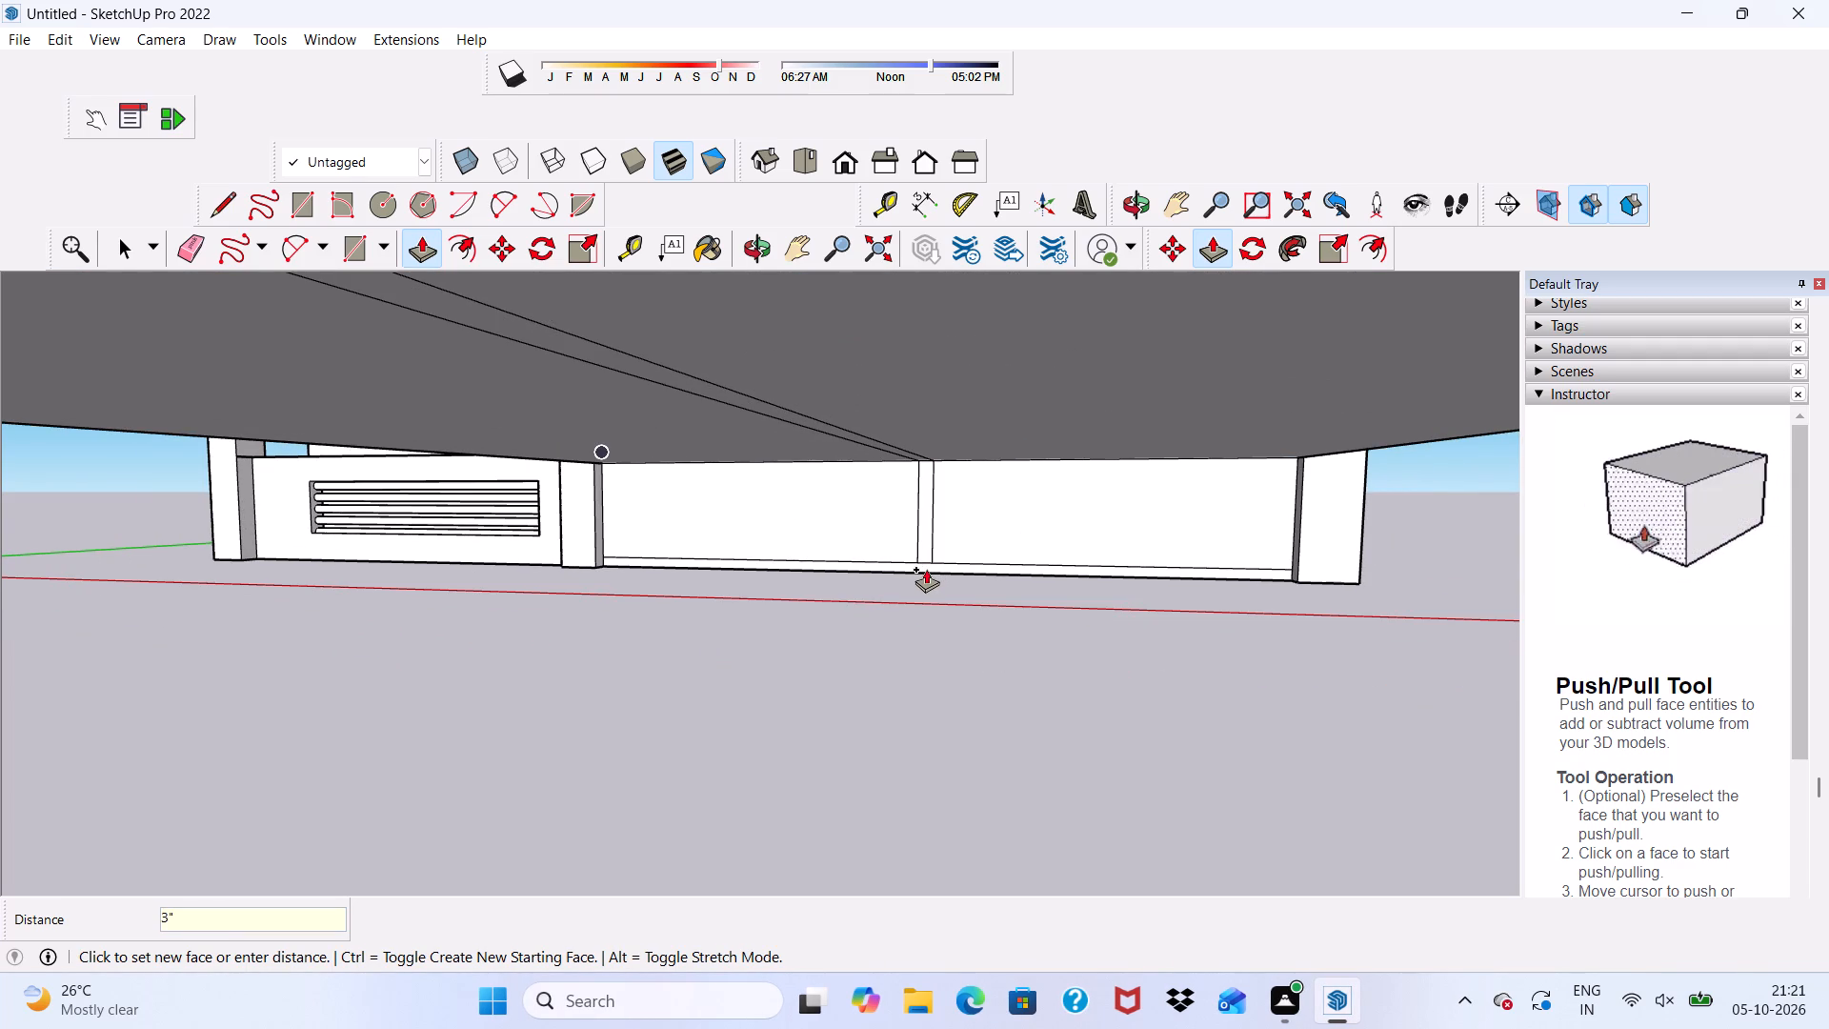
key("Return")
Pull the wall's base band outward 3", flush with the raised top band.
scroll(807, 567, "up", 9)
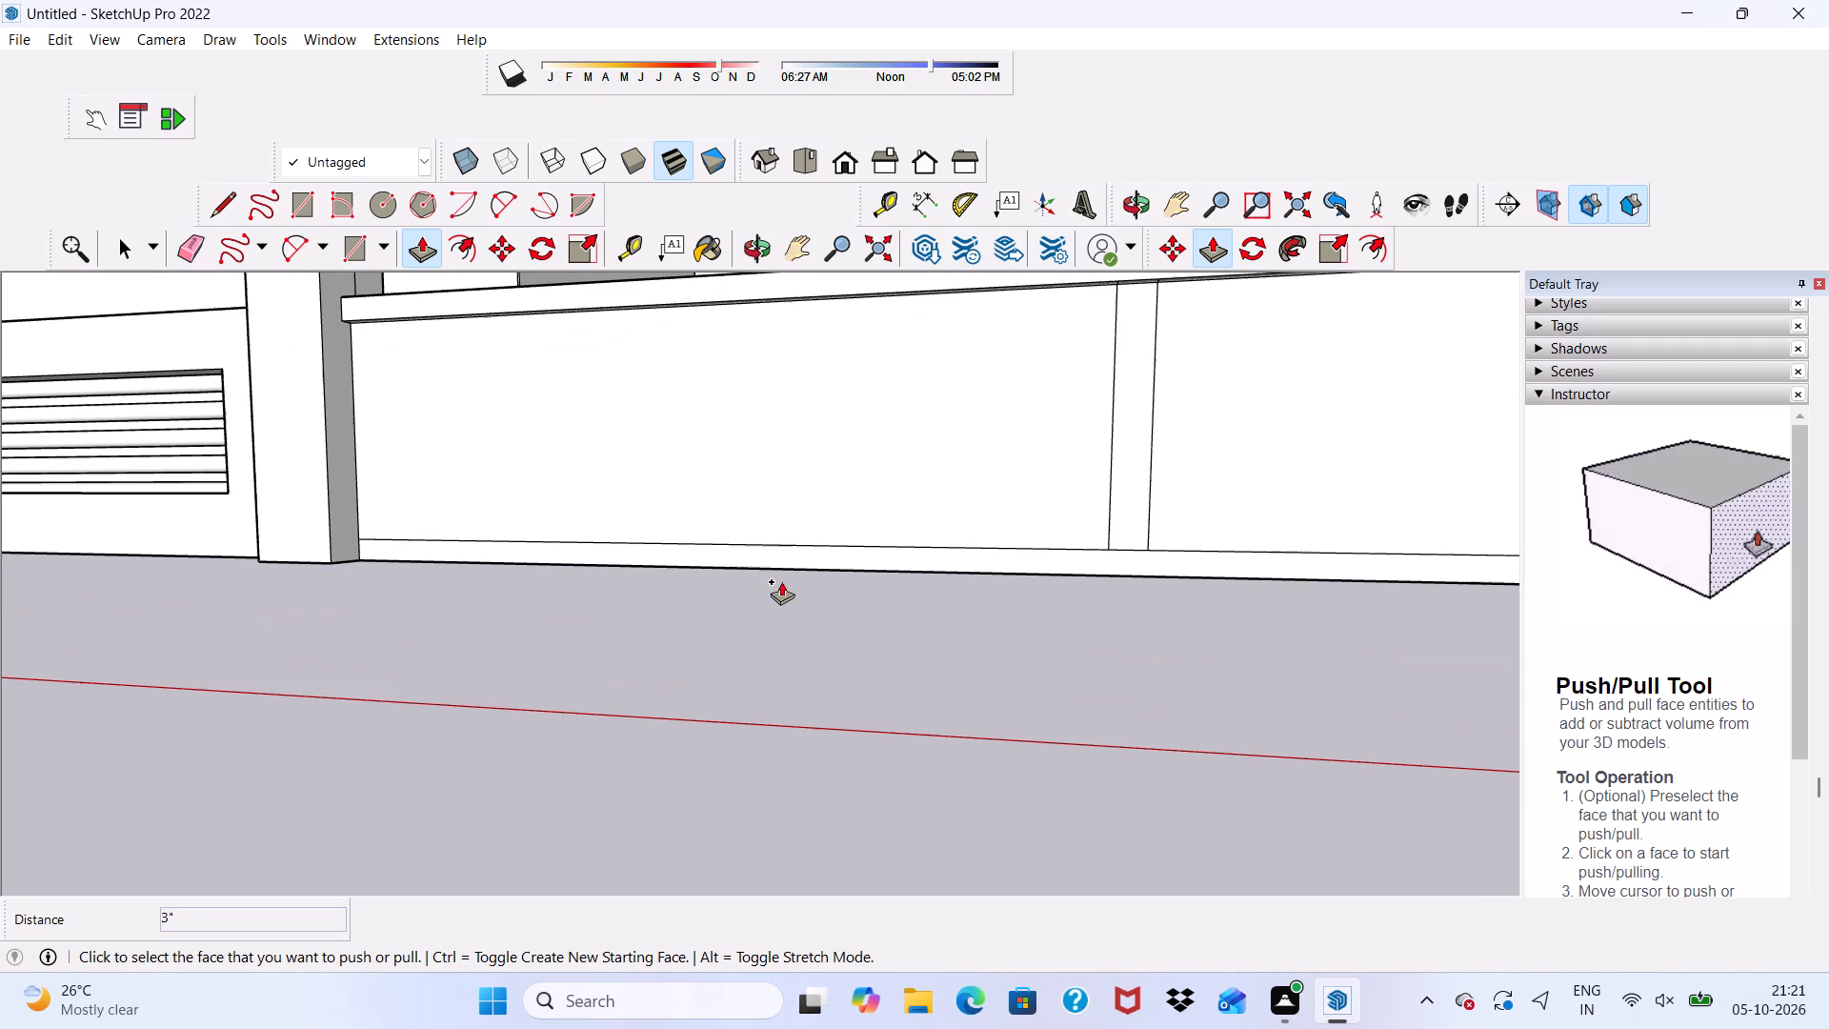
left_click(773, 558)
scroll(886, 388, "up", 2)
scroll(892, 373, "down", 5)
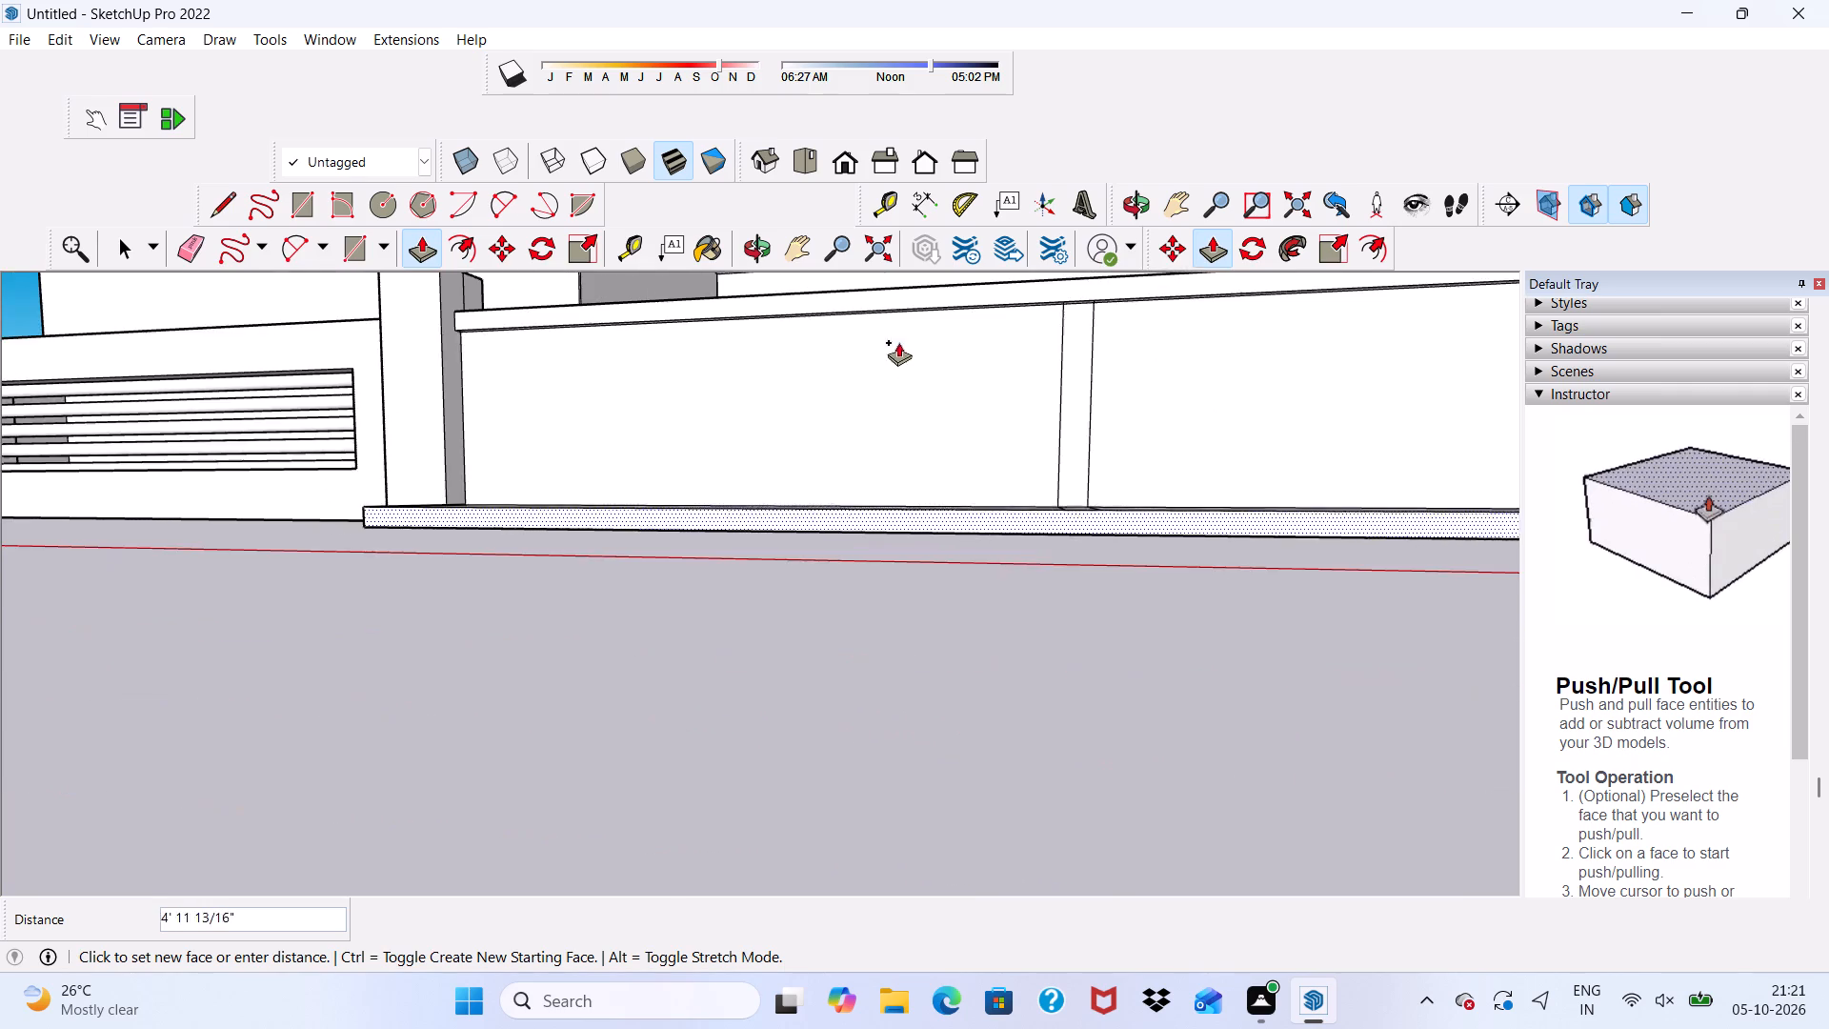
scroll(903, 310, "up", 4)
left_click(901, 300)
Pull the upright strip between the two panels outward 3", flush with the base band.
scroll(1105, 431, "up", 3)
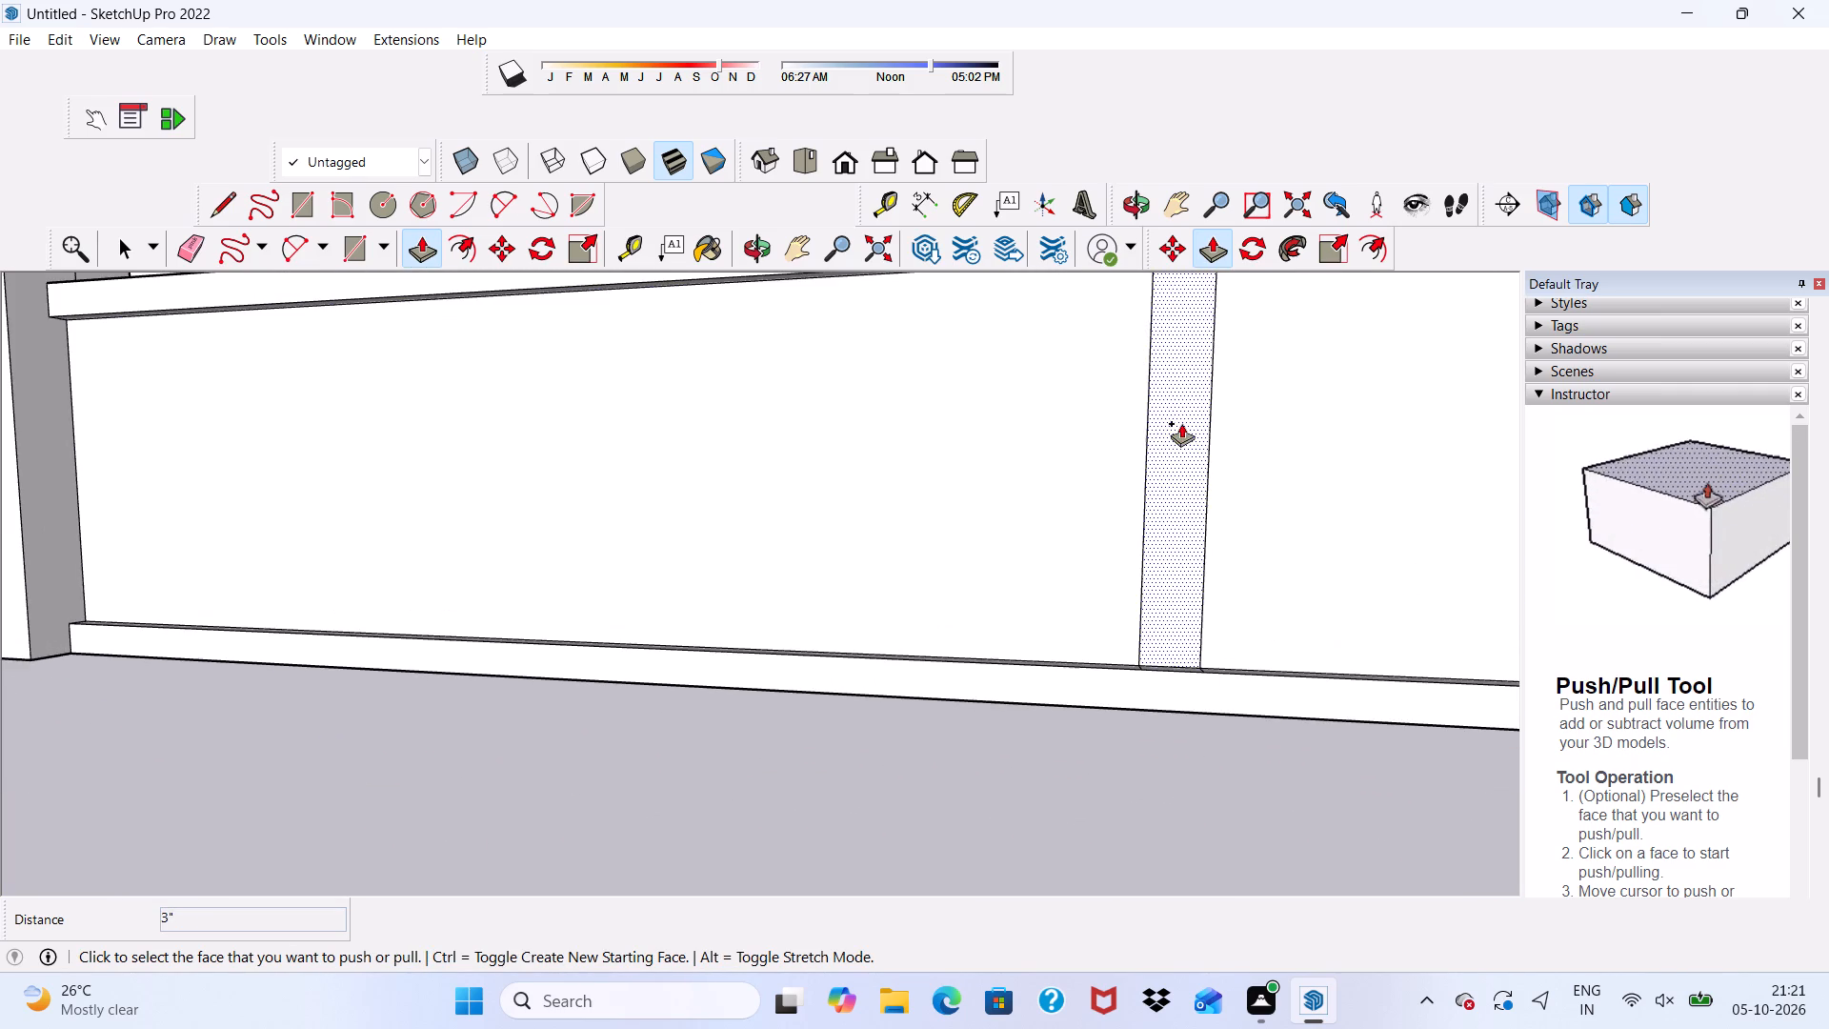
left_click(1182, 416)
scroll(1172, 473, "down", 1)
scroll(1169, 488, "up", 1)
scroll(1170, 499, "down", 3)
left_click(1057, 635)
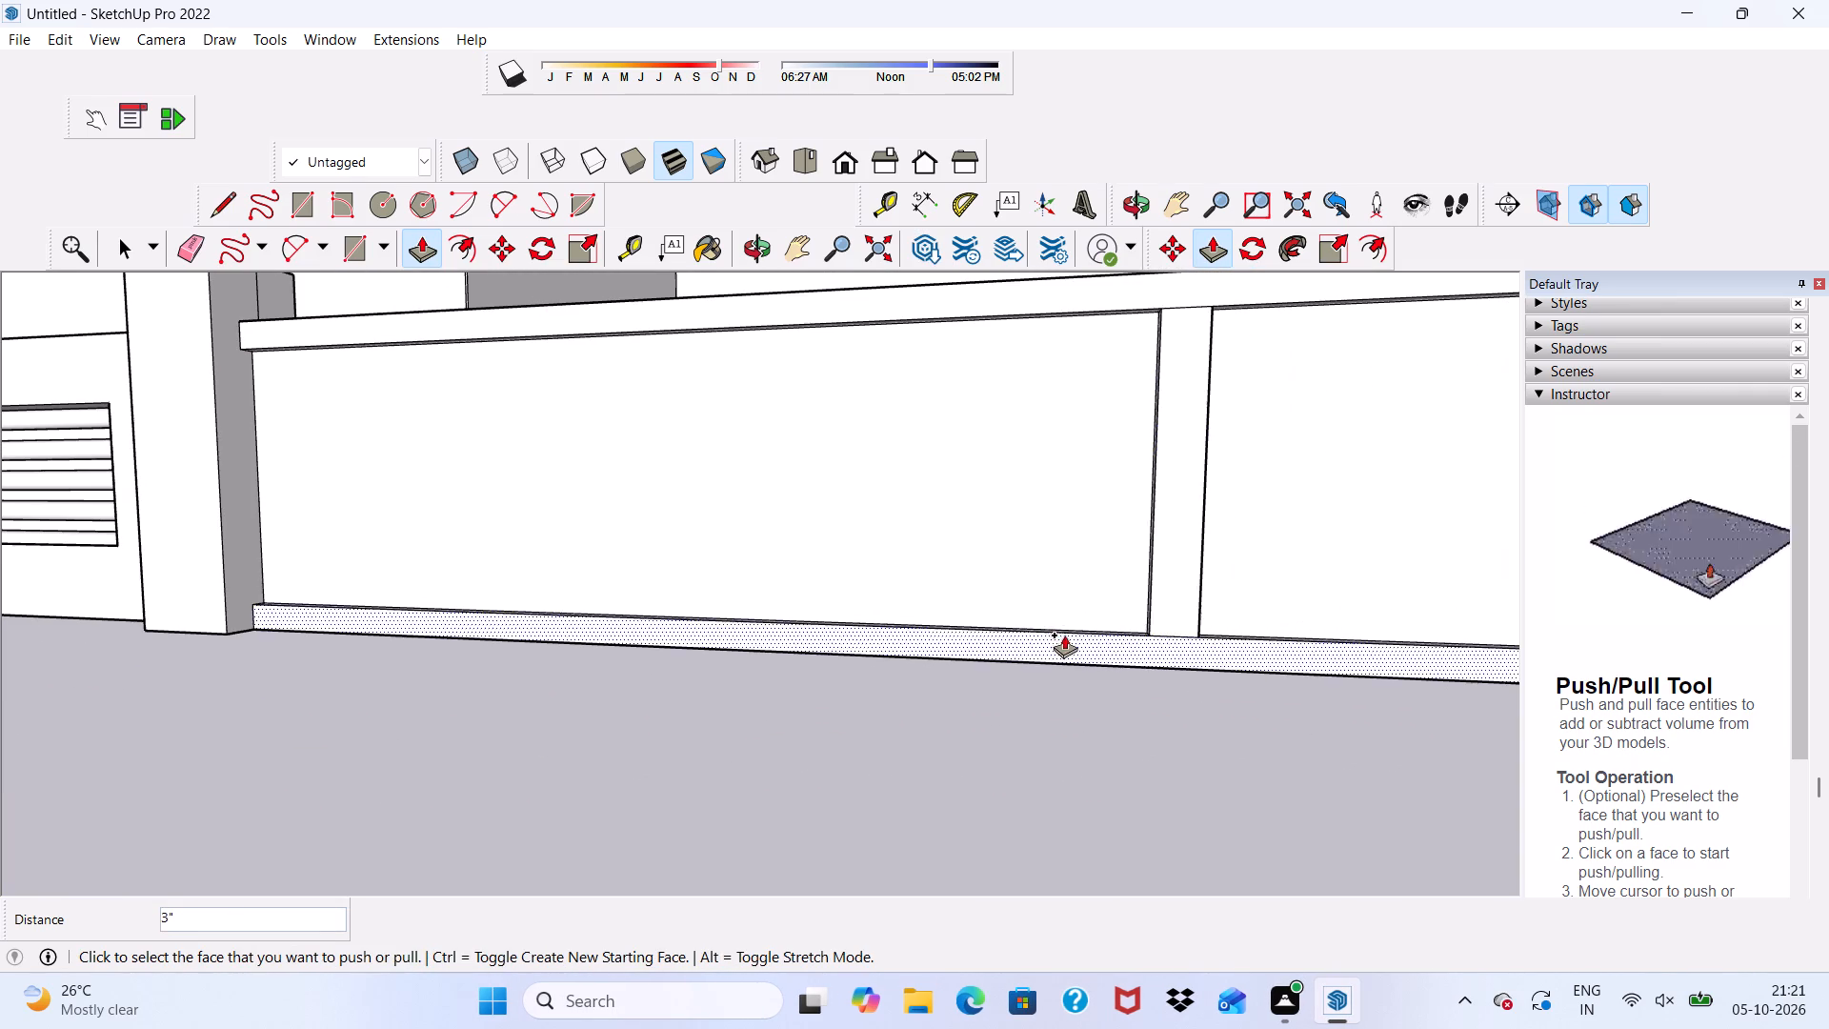
Pull the top rail's front face outward a further 3".
scroll(1077, 601, "down", 2)
scroll(1080, 595, "up", 1)
scroll(1082, 594, "down", 1)
scroll(1085, 591, "up", 2)
middle_click_drag(1114, 514, 1384, 577)
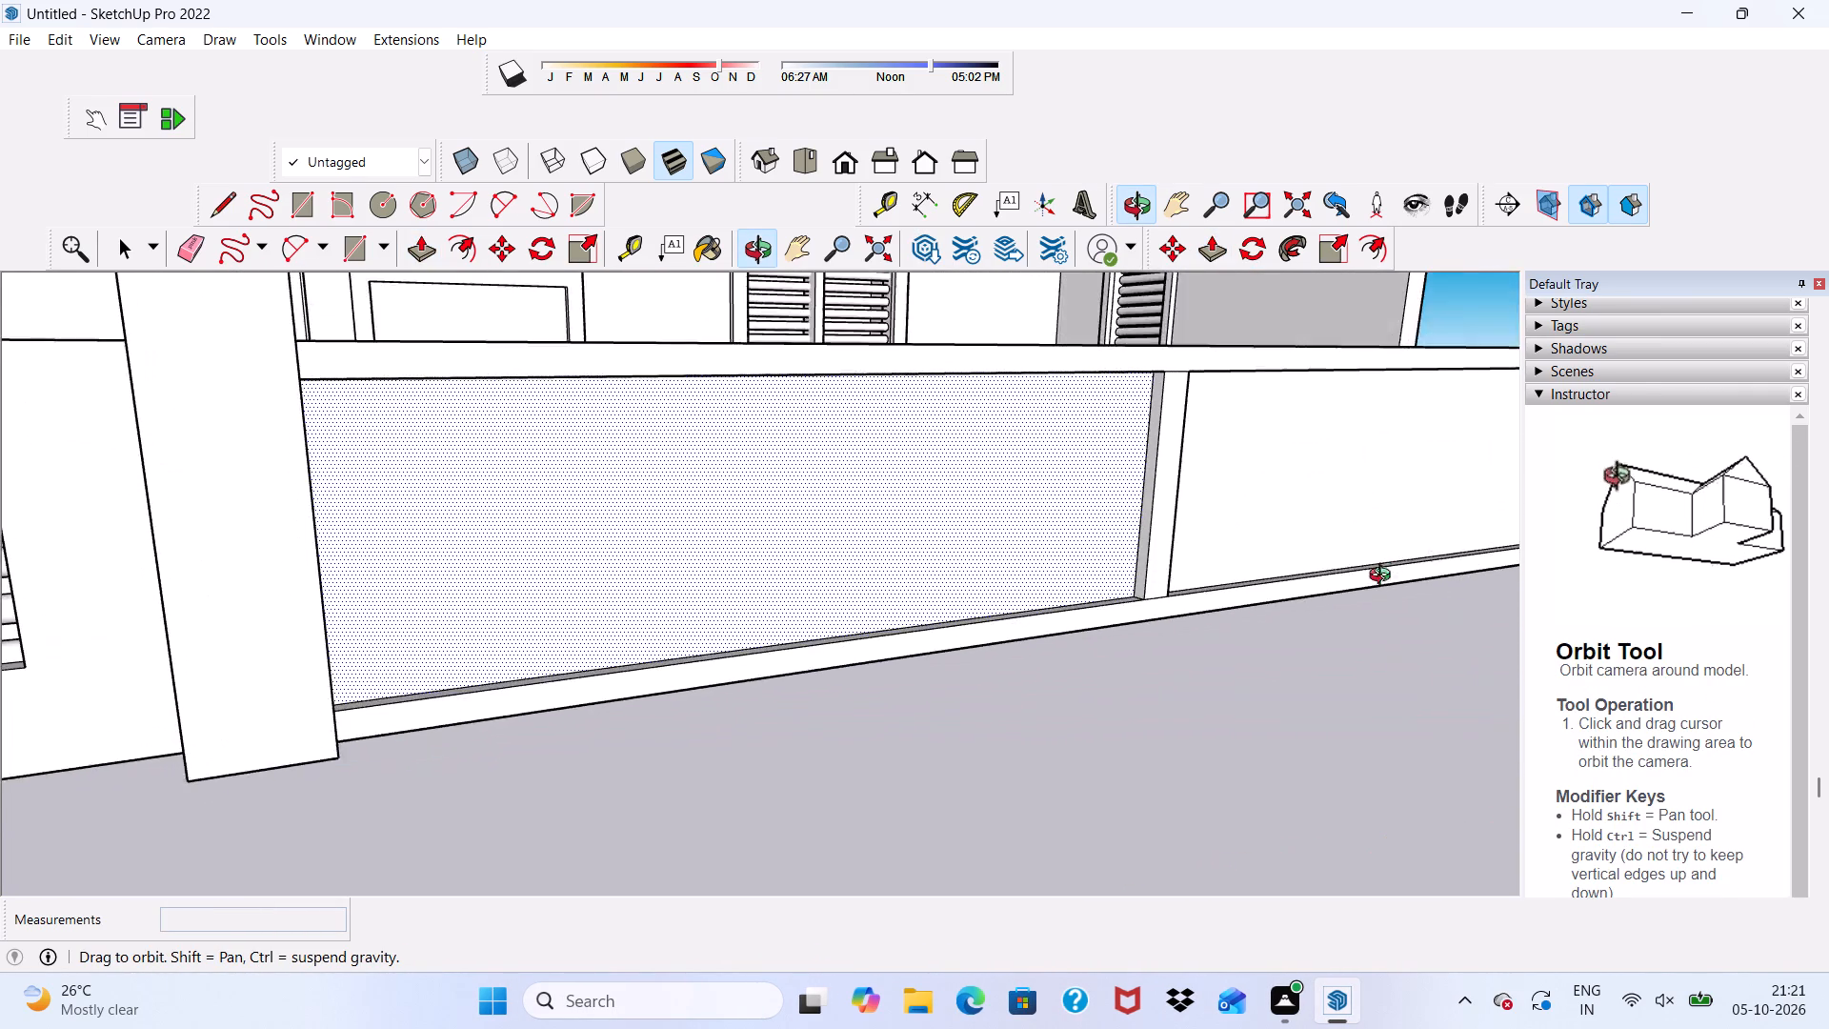
middle_click_drag(1384, 577, 1122, 616)
middle_click(1119, 617)
middle_click(1117, 618)
middle_click(1117, 618)
scroll(1108, 624, "up", 6)
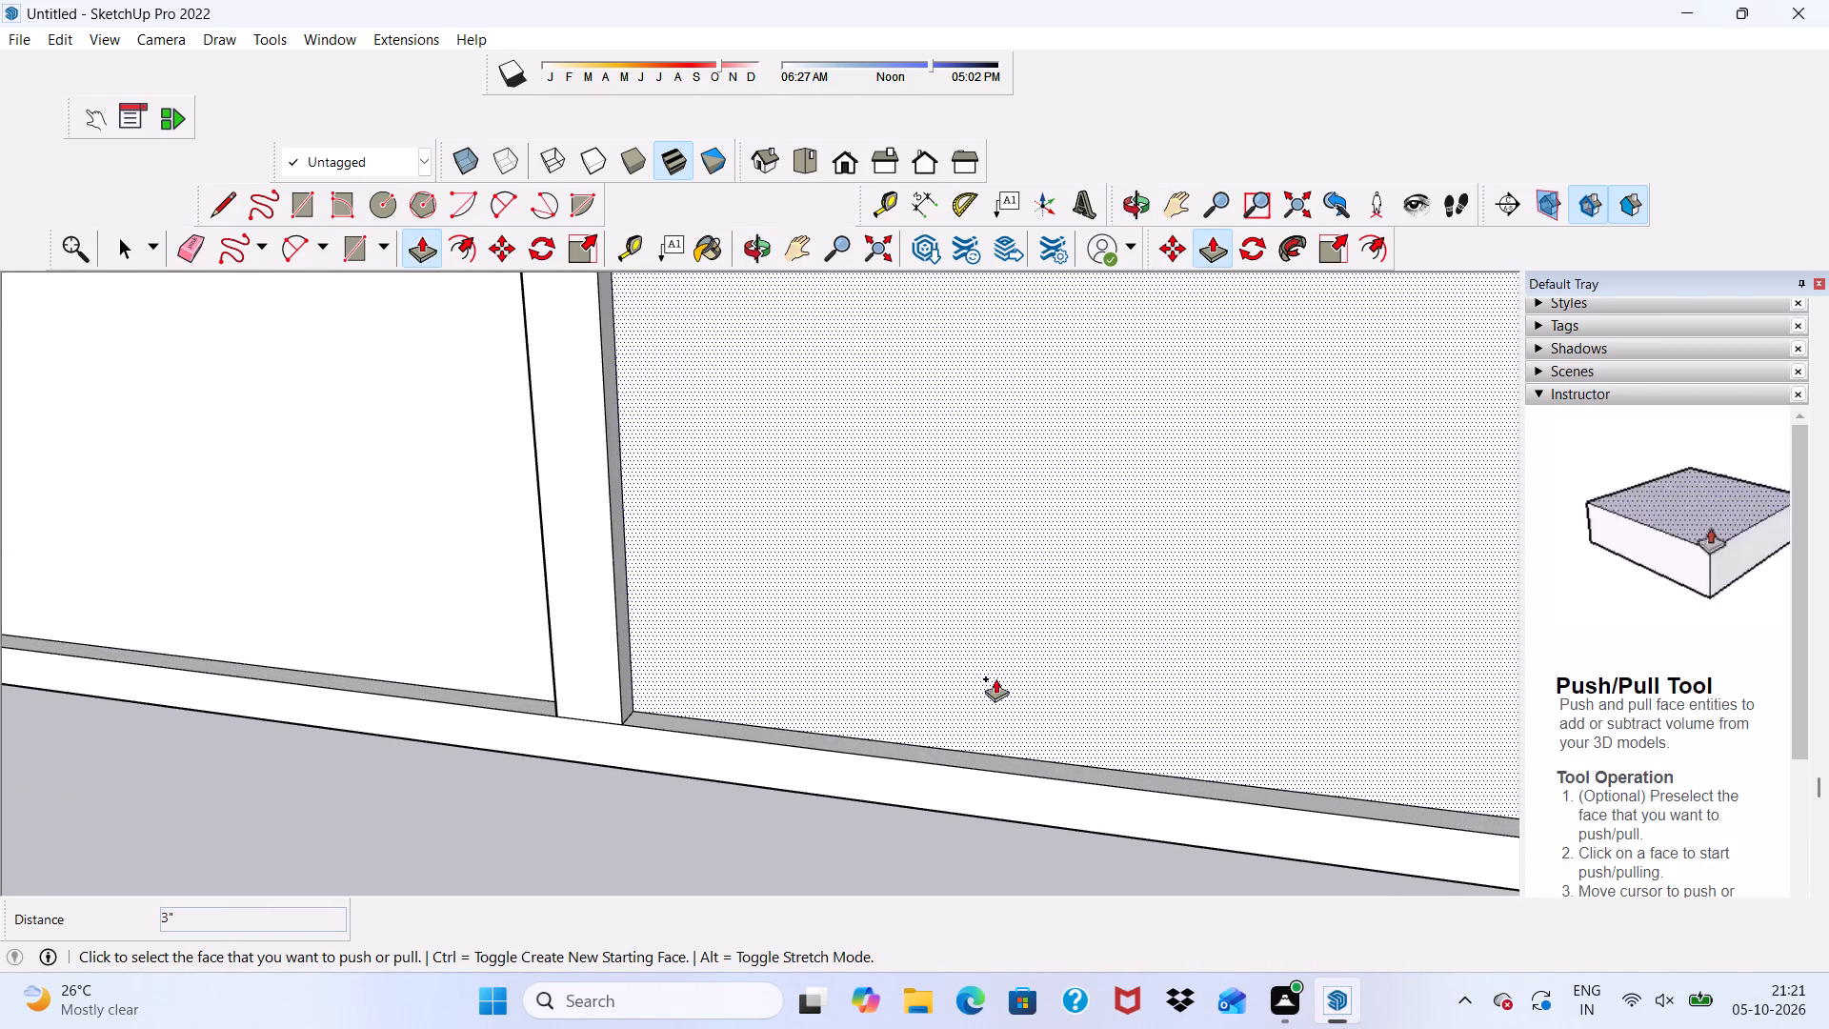
scroll(1044, 631, "down", 12)
scroll(780, 408, "up", 4)
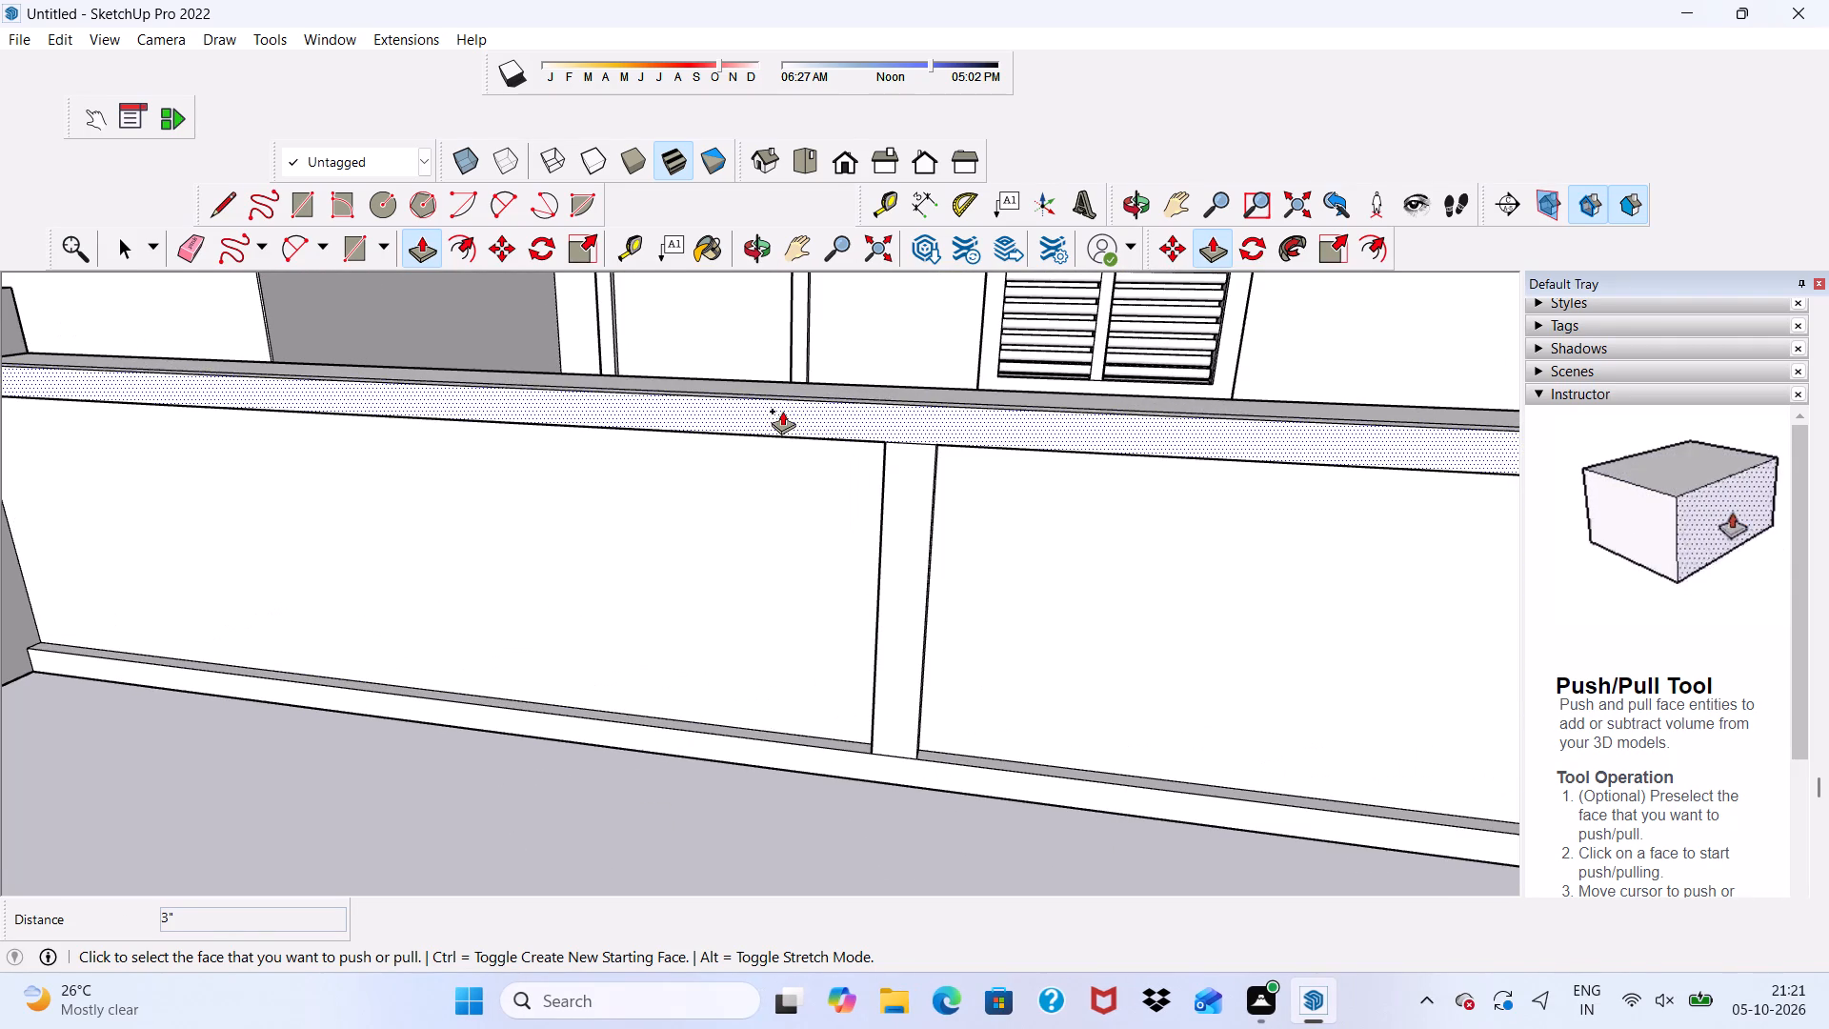
left_click(782, 407)
key("3")
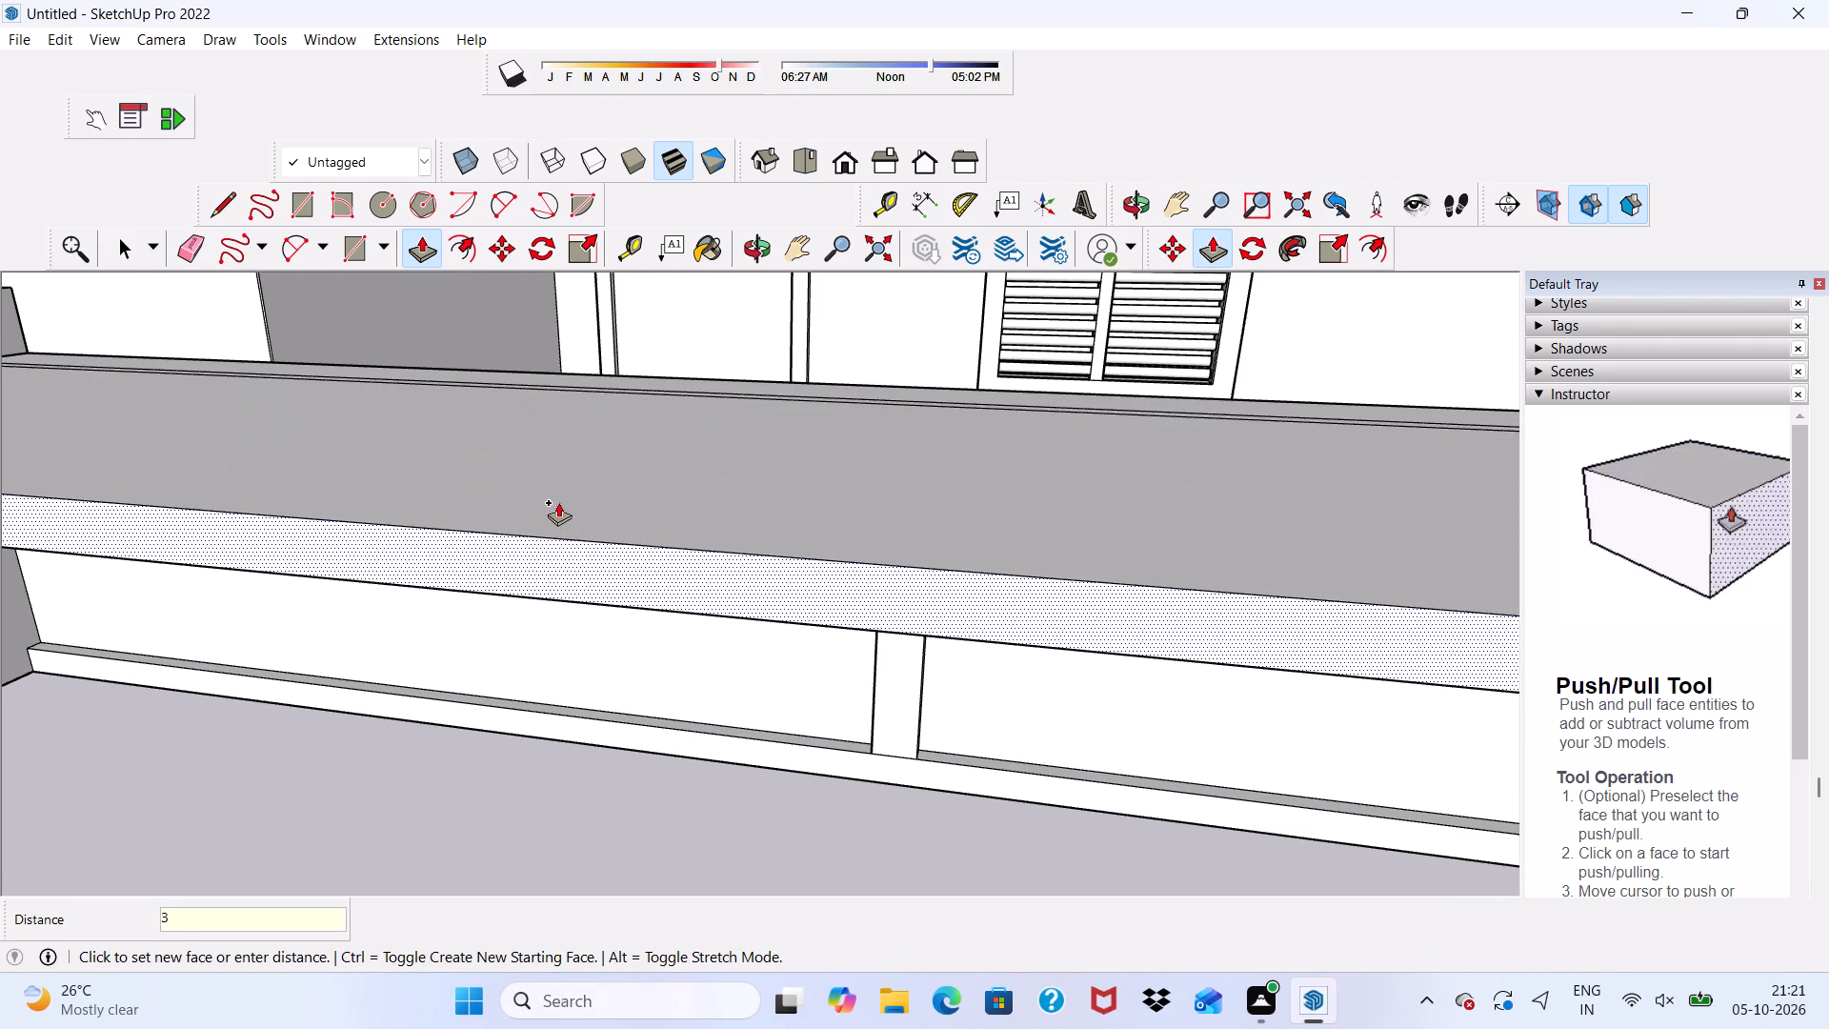
key("shift+quotedbl")
key("Return")
Pull the middle upright's front face outward another 3" to line up with the top rail.
scroll(939, 777, "up", 1)
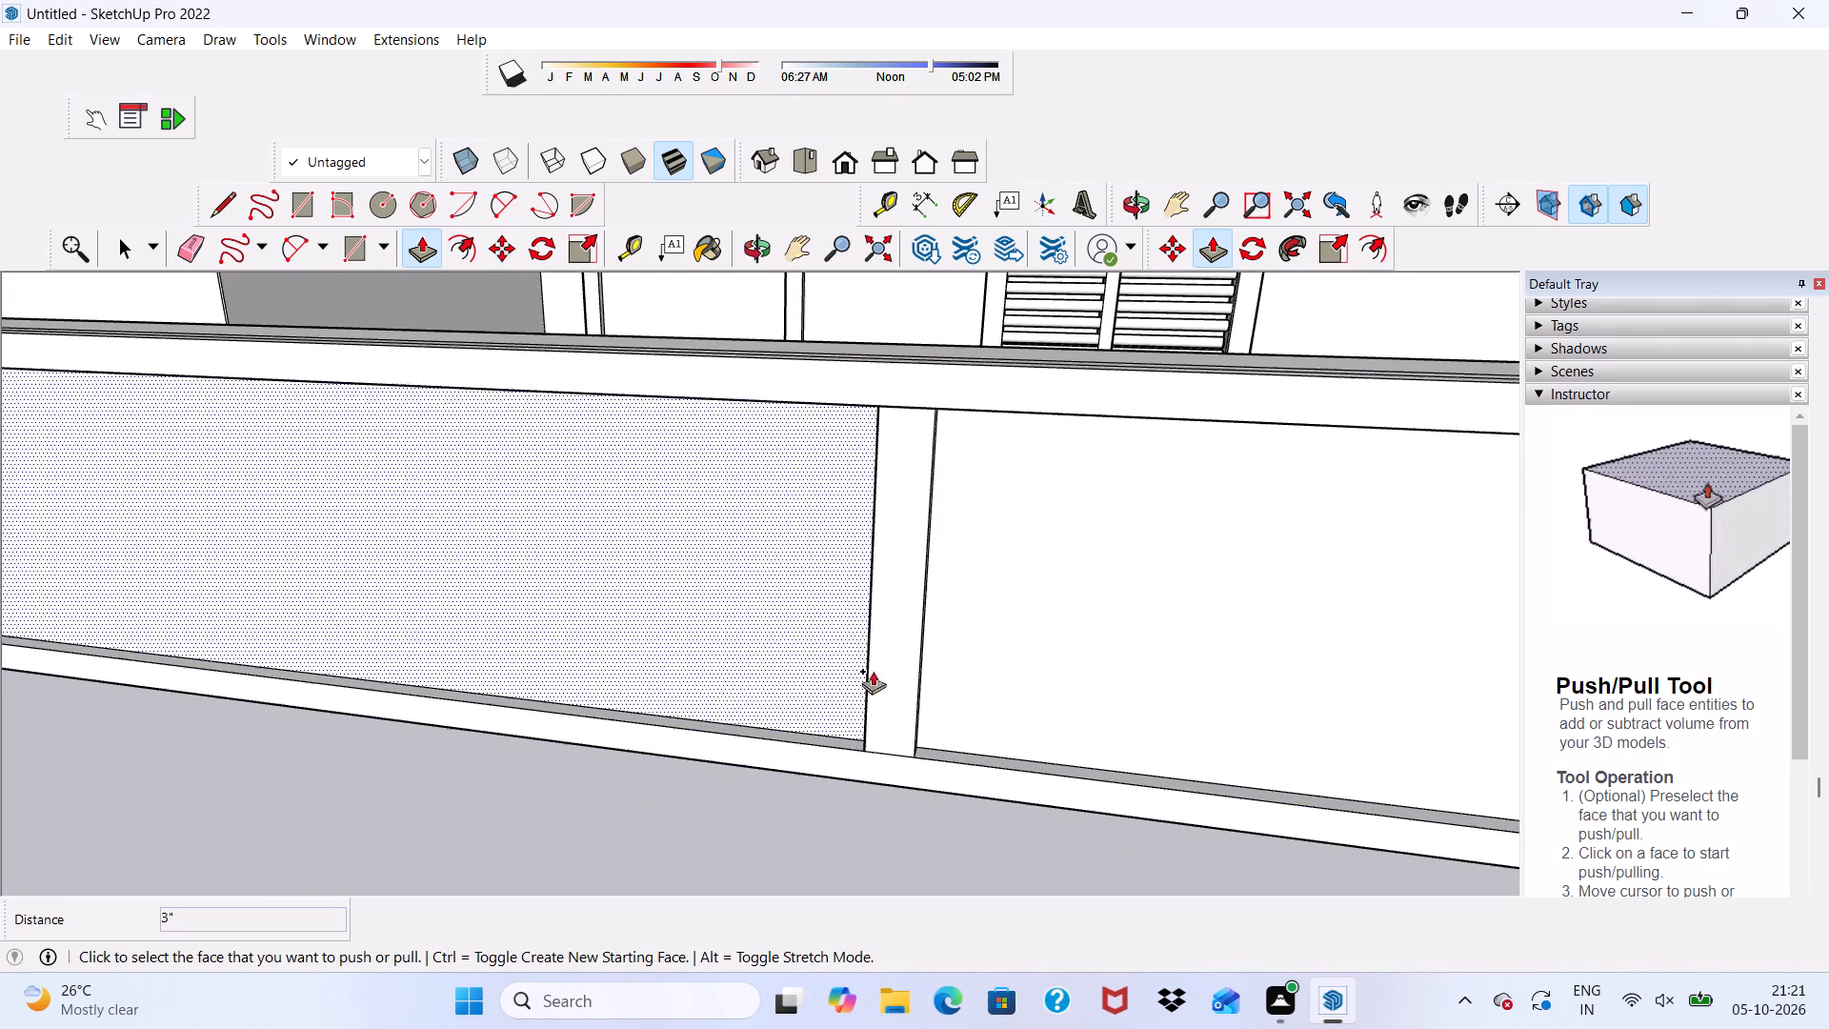
scroll(884, 660, "up", 3)
left_click(908, 610)
scroll(1136, 336, "down", 5)
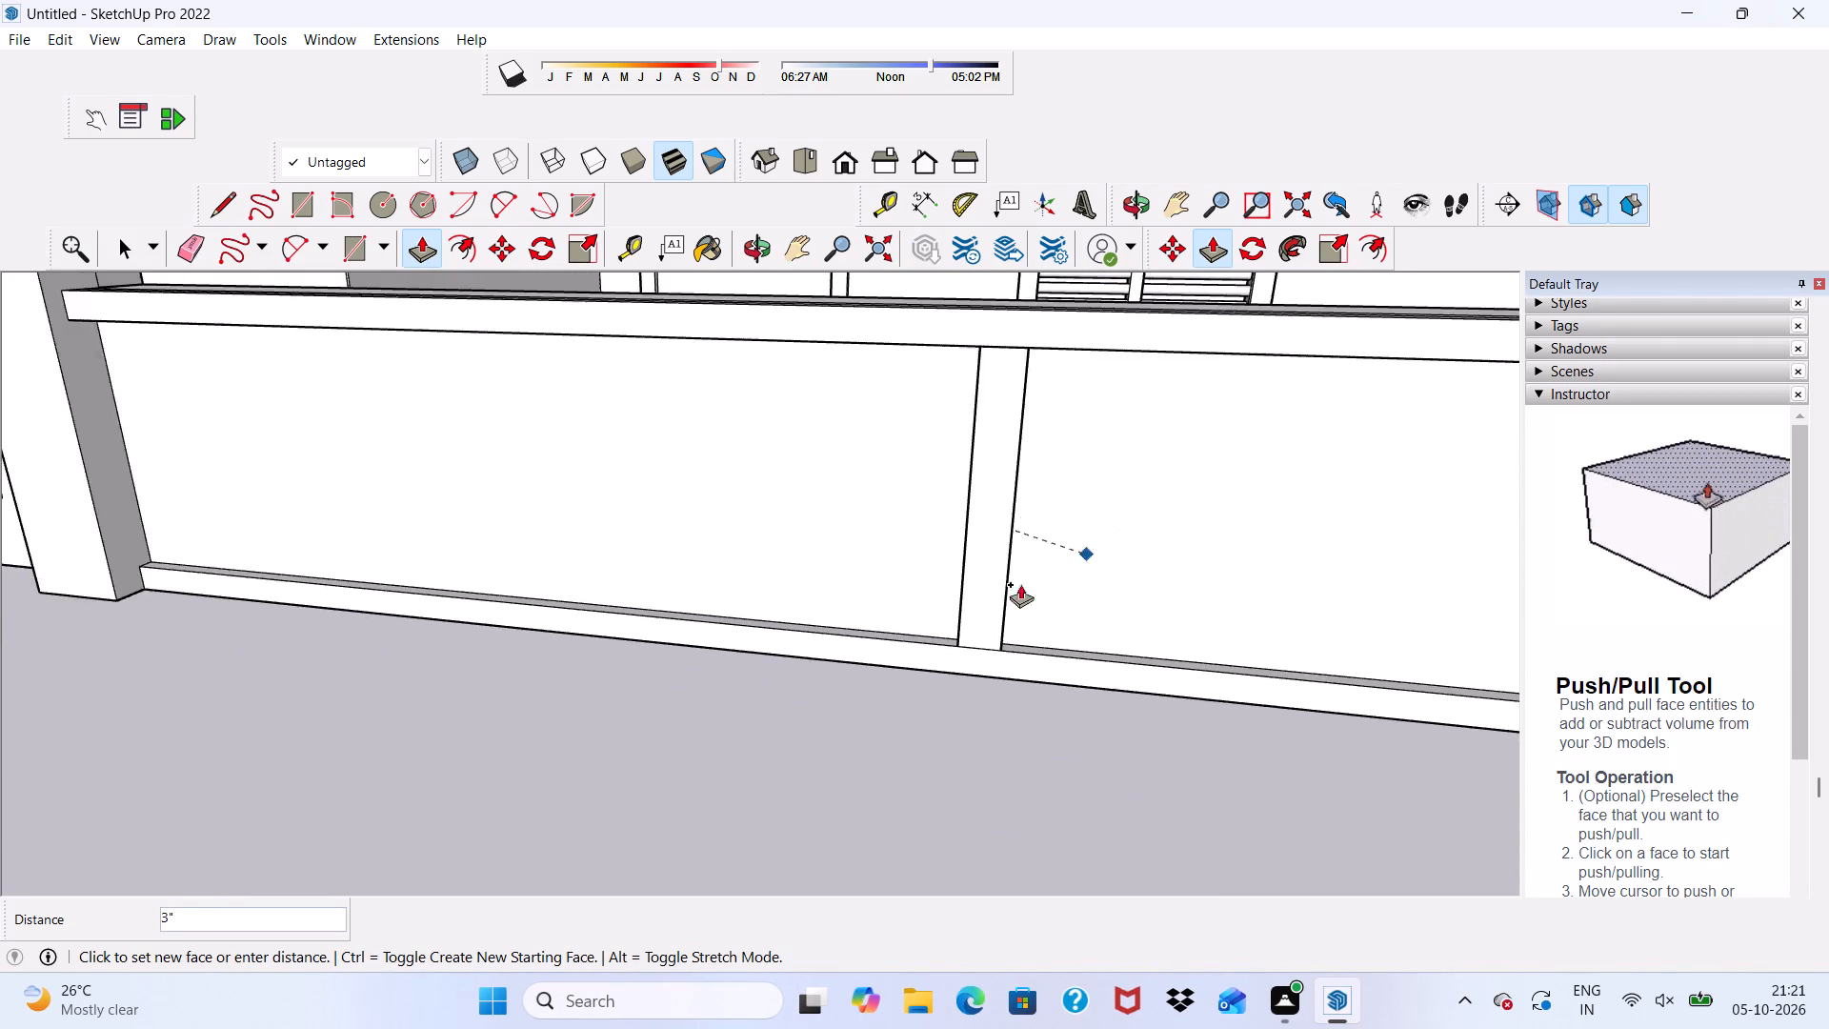
scroll(1020, 584, "down", 4)
scroll(1067, 418, "up", 4)
left_click(1063, 420)
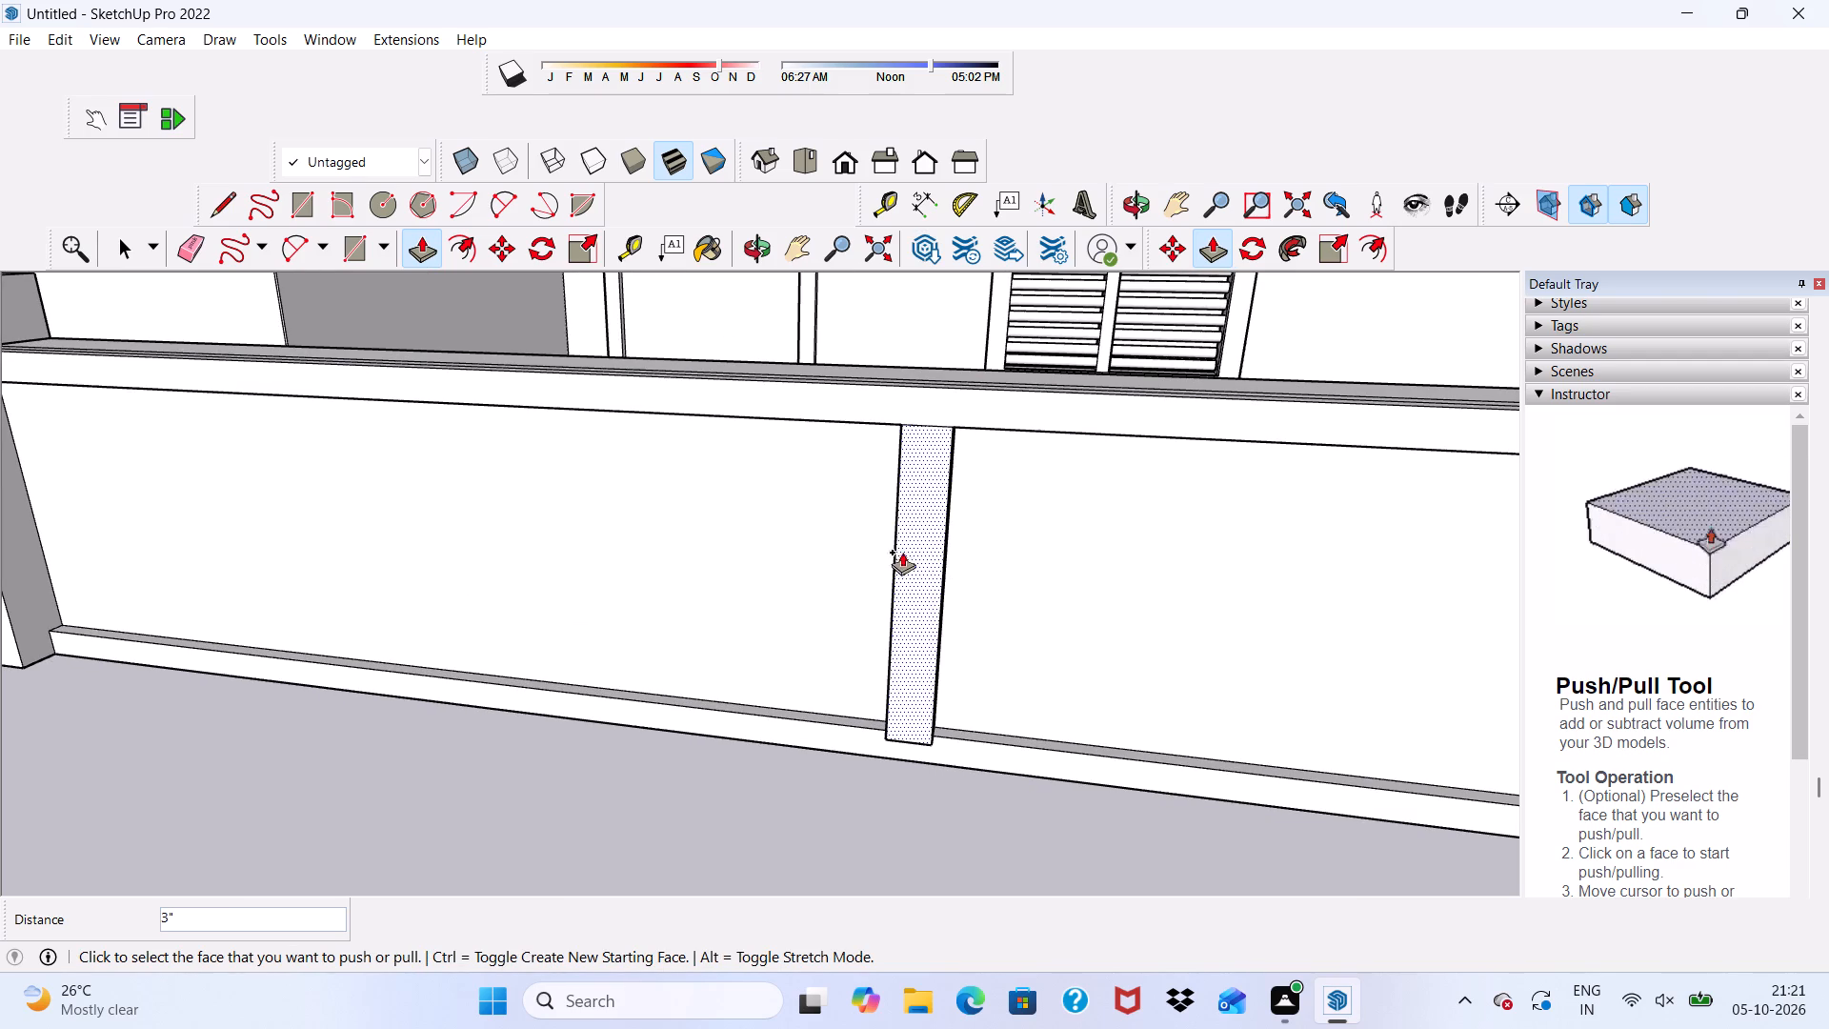
Pull the base rail's front face outward another 3", flush with the middle upright.
scroll(906, 553, "down", 1)
middle_click_drag(906, 553, 1268, 409)
middle_click(1268, 409)
scroll(1051, 666, "up", 5)
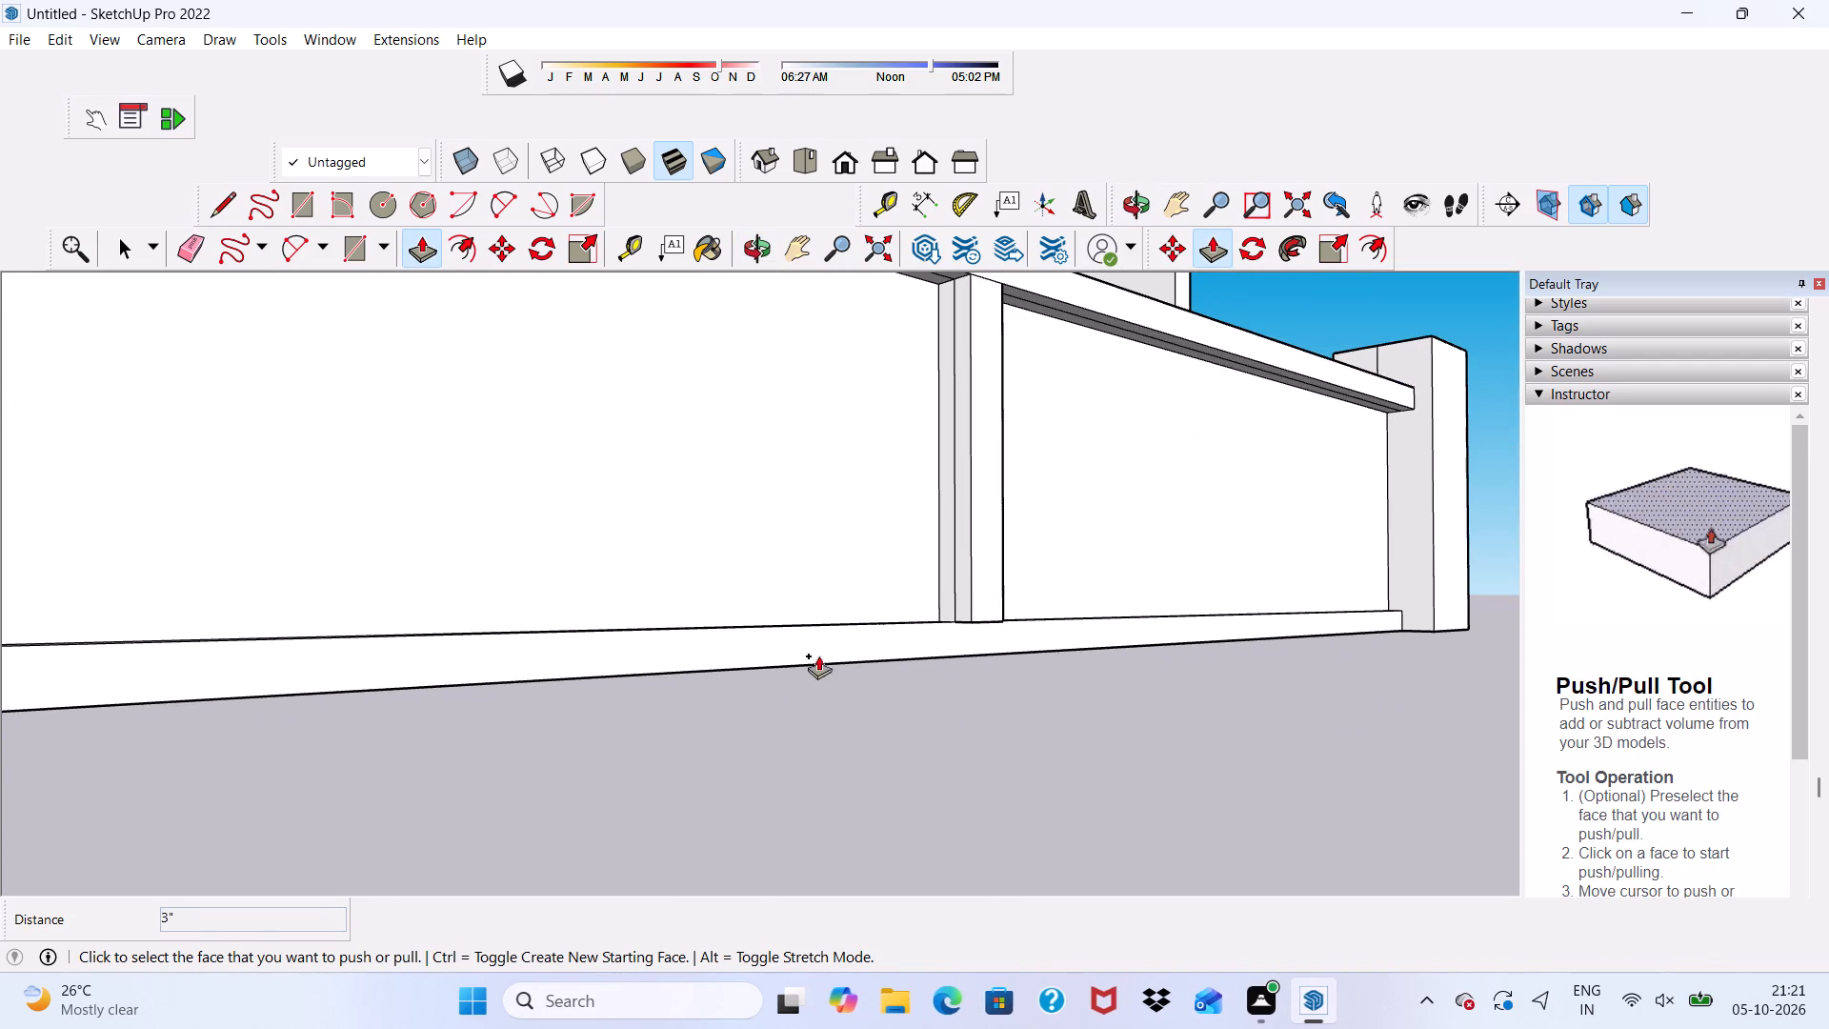
left_click(829, 633)
left_click(988, 550)
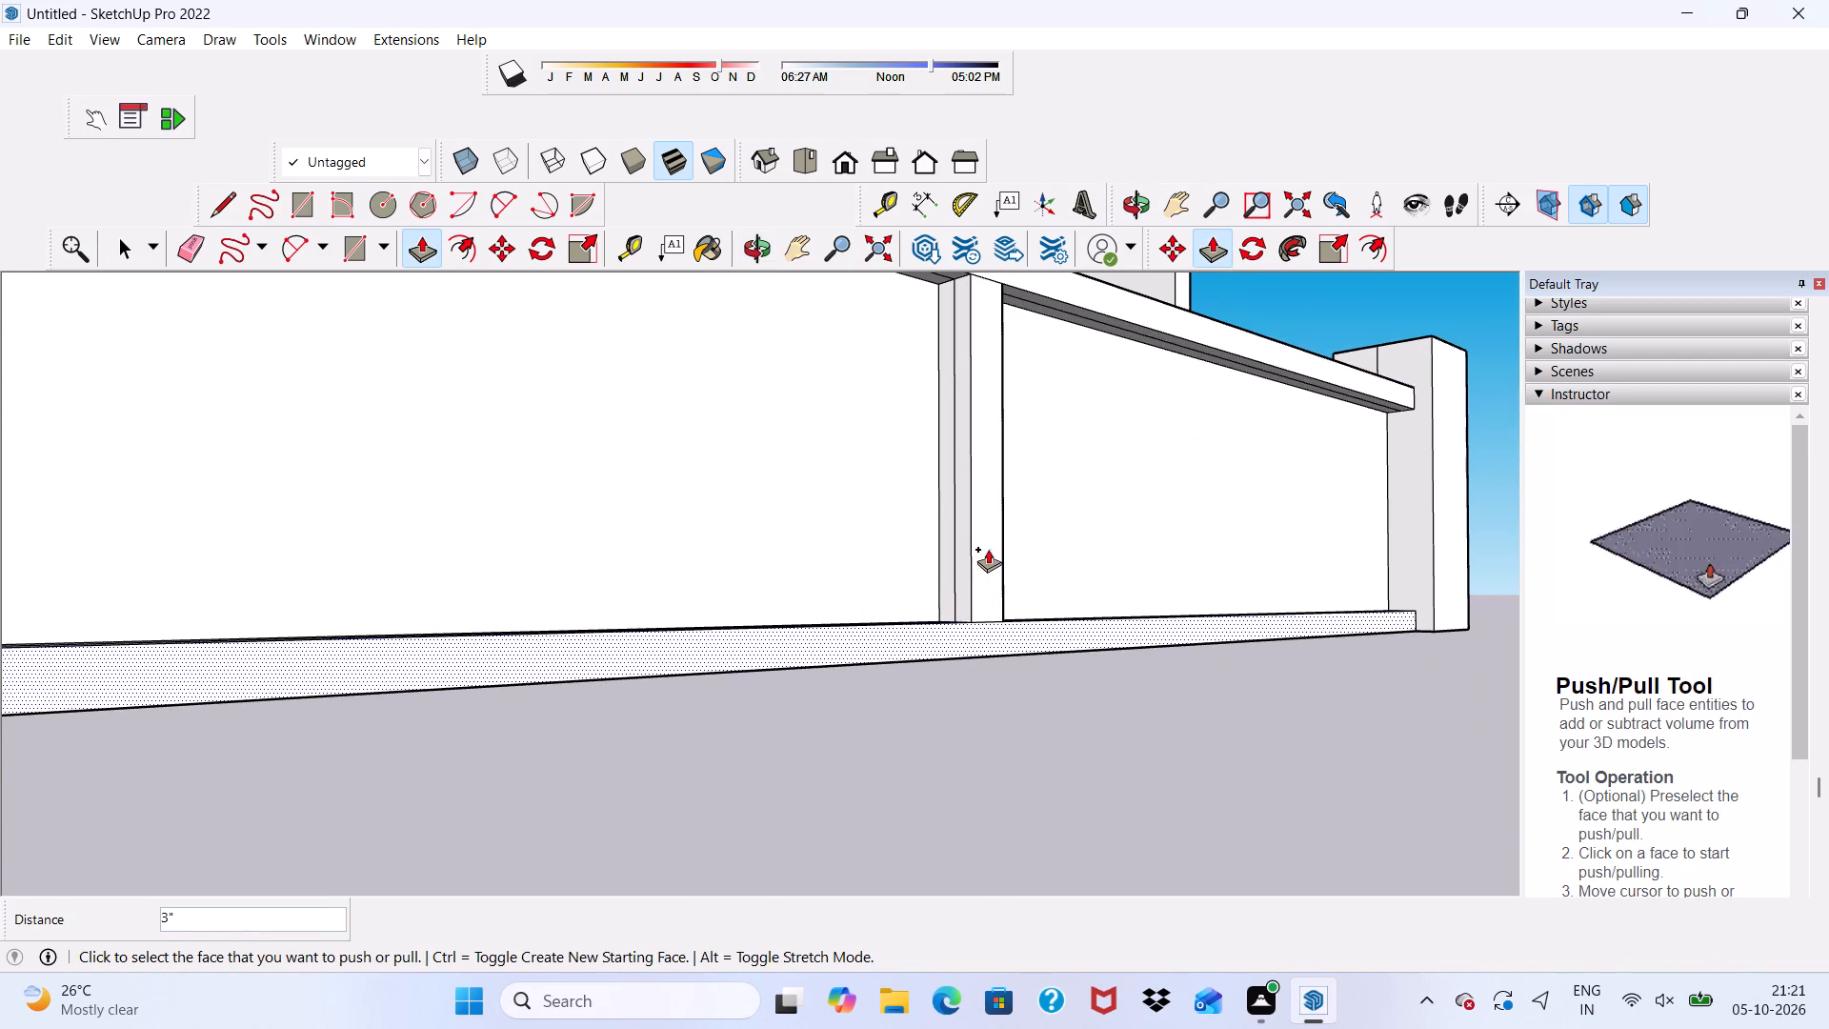
Erase the leftover seam lines running along the upper surface of the wall's top rail.
scroll(982, 563, "down", 2)
middle_click_drag(899, 757, 890, 772)
middle_click_drag(996, 592, 1159, 751)
scroll(996, 592, "down", 1)
middle_click(1159, 751)
key("space")
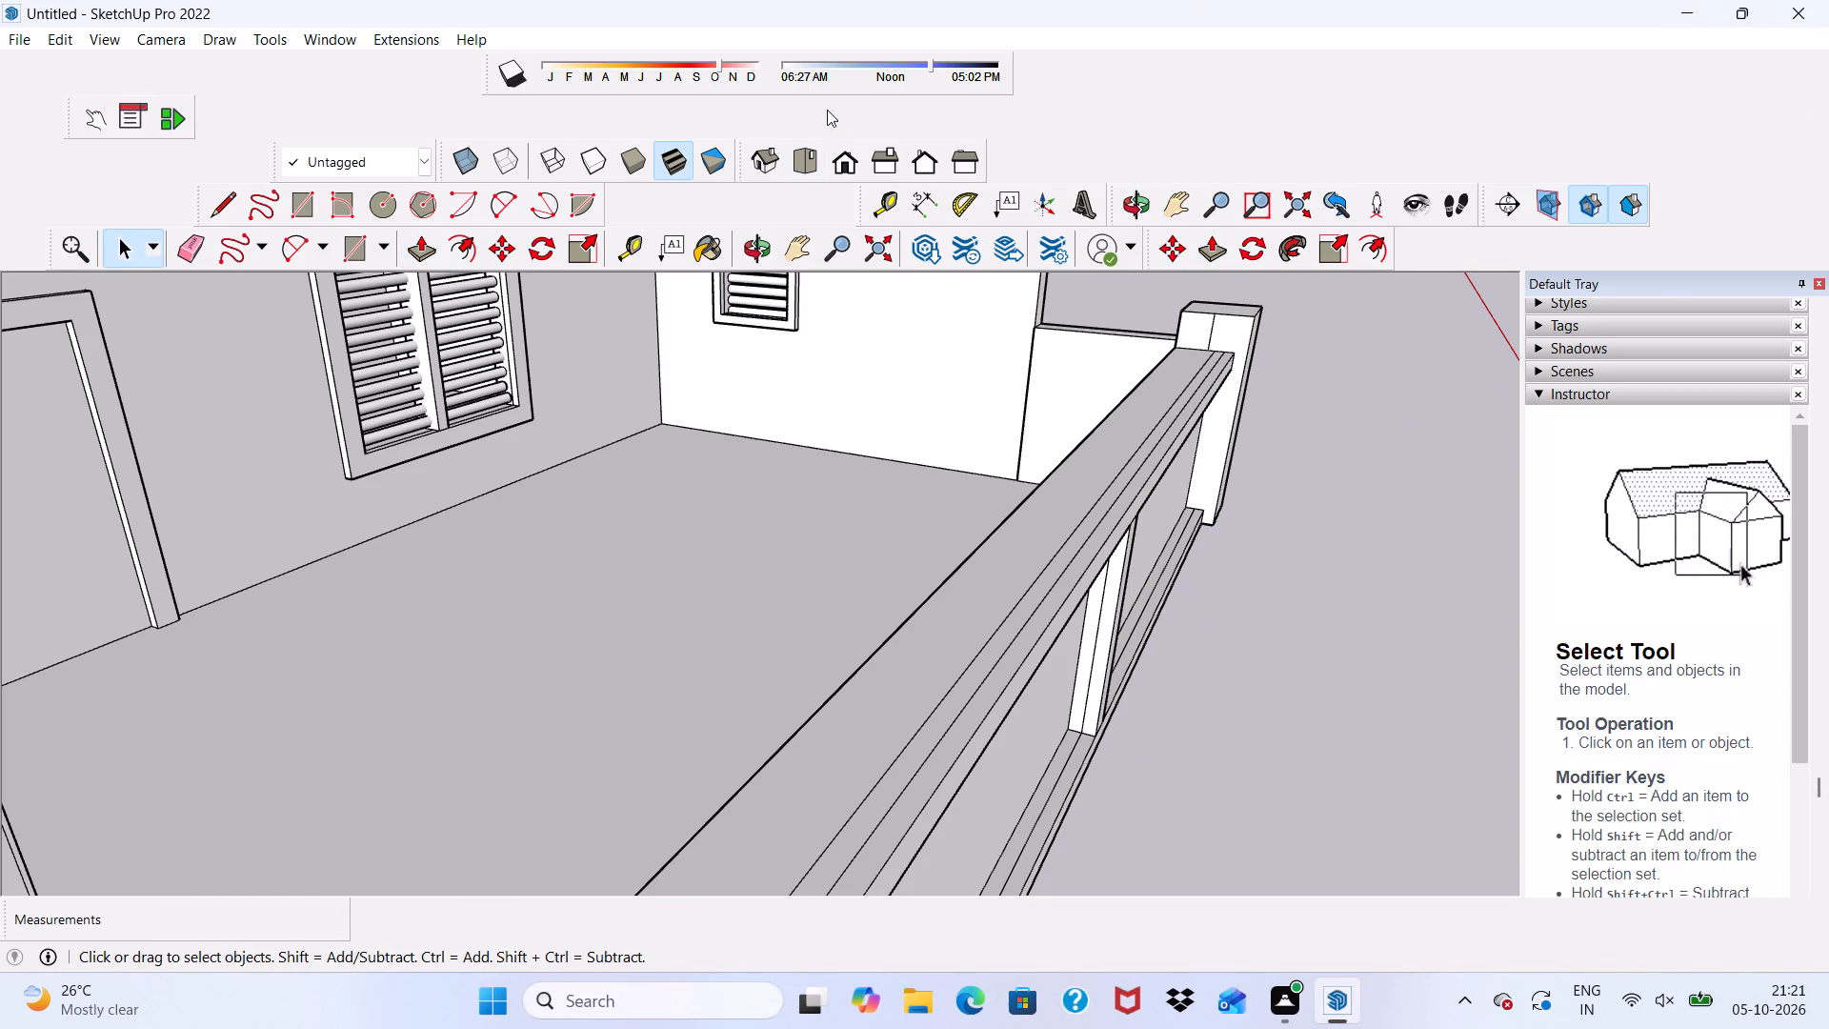
left_click(190, 236)
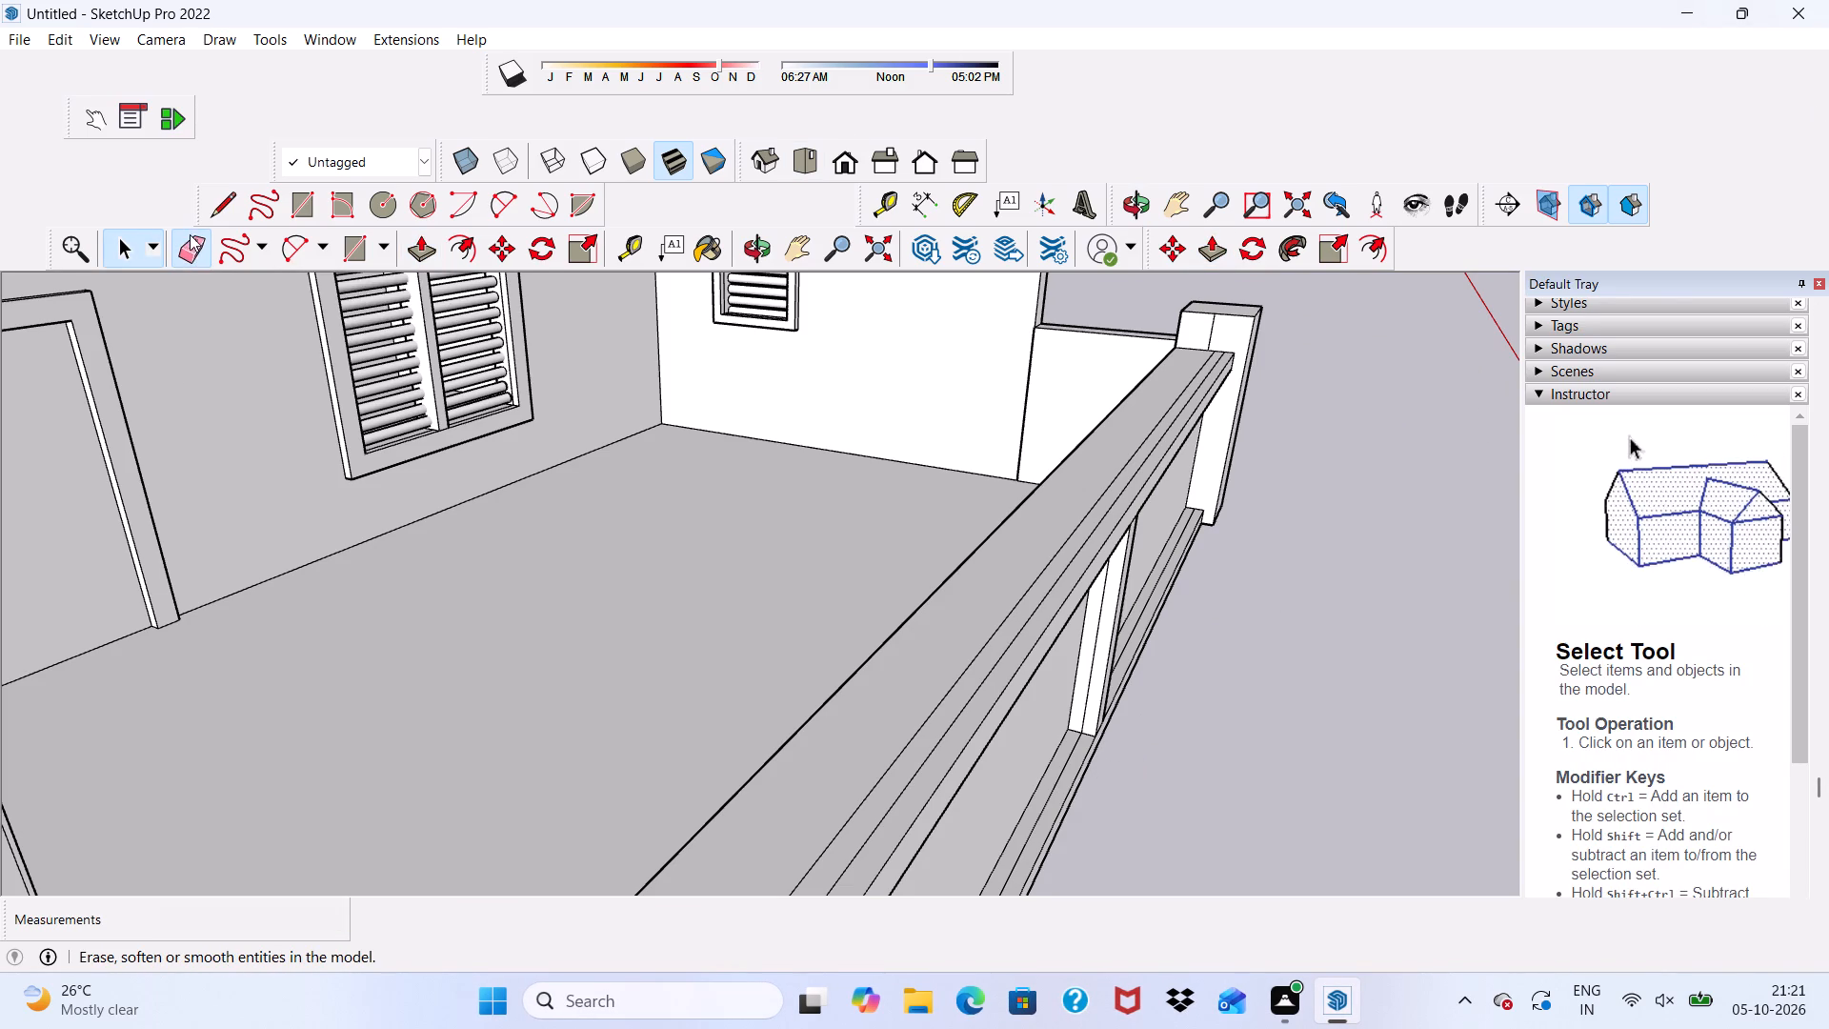
scroll(911, 559, "up", 3)
left_click_drag(1125, 550, 1126, 569)
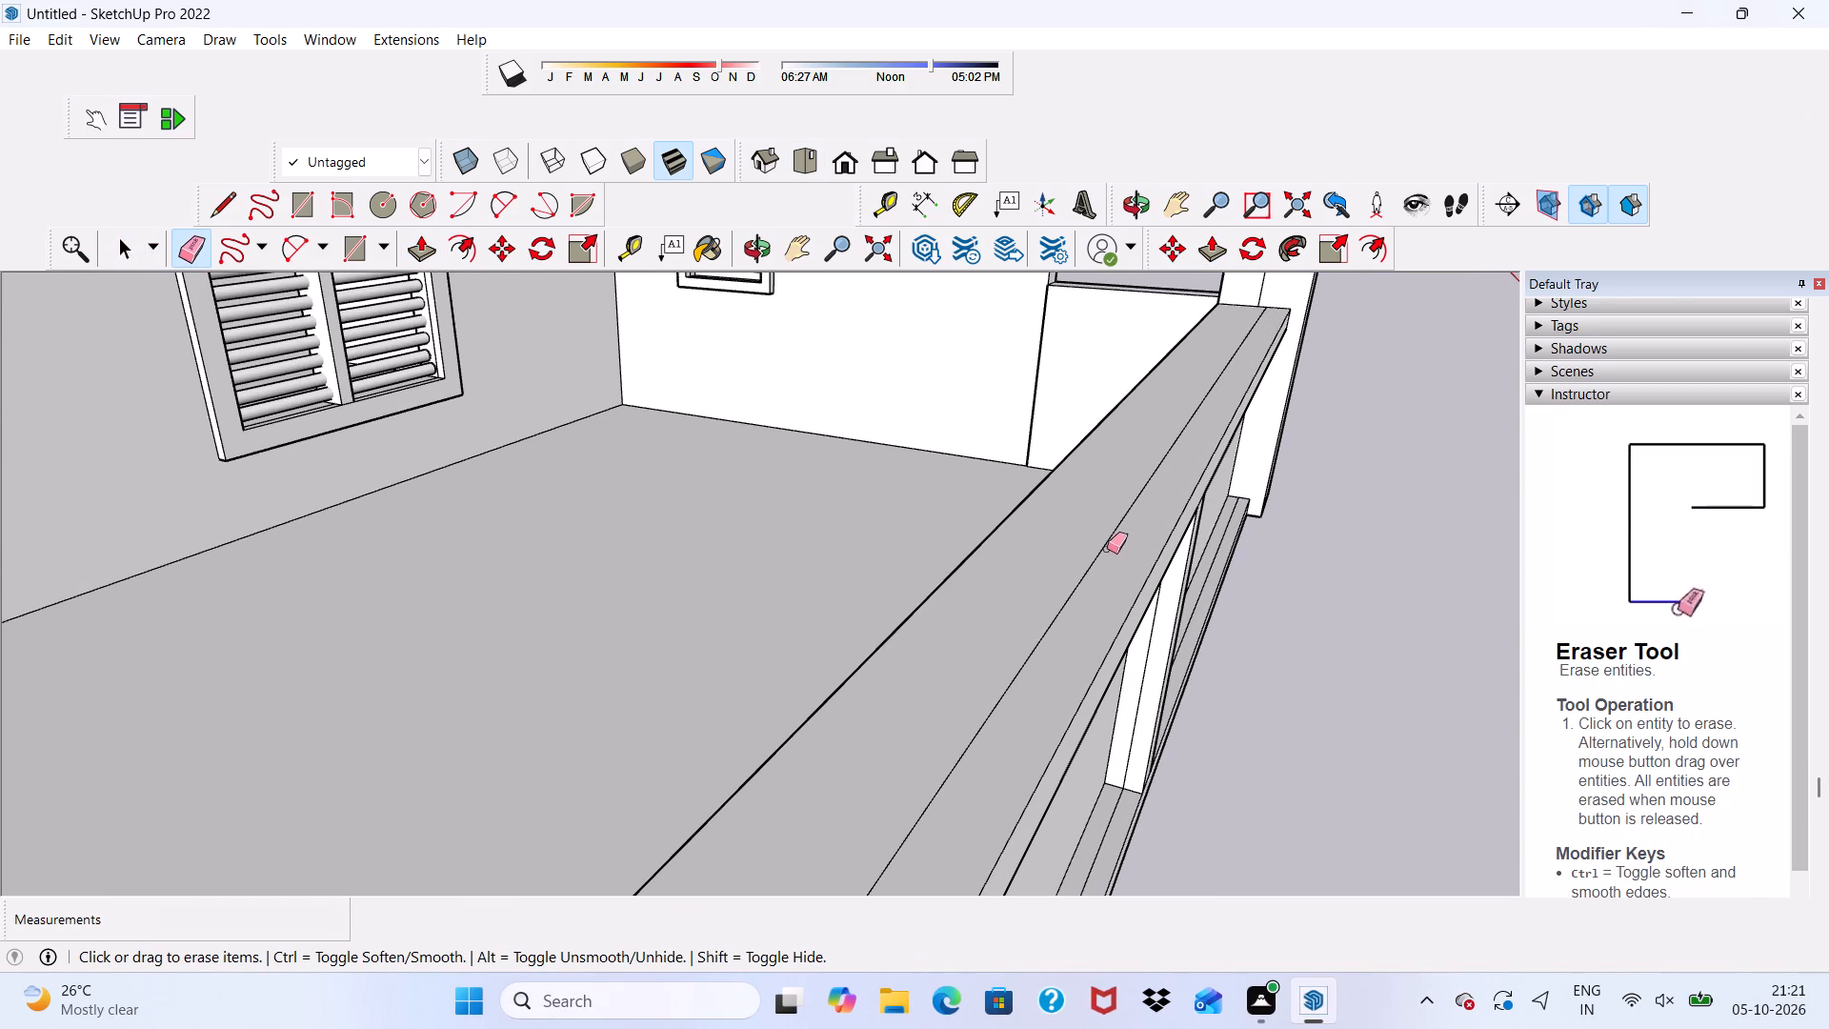
left_click(1105, 544)
Erase the seam line on the underside of the top rail above the first panel.
scroll(1105, 550, "down", 2)
middle_click_drag(1105, 545, 889, 323)
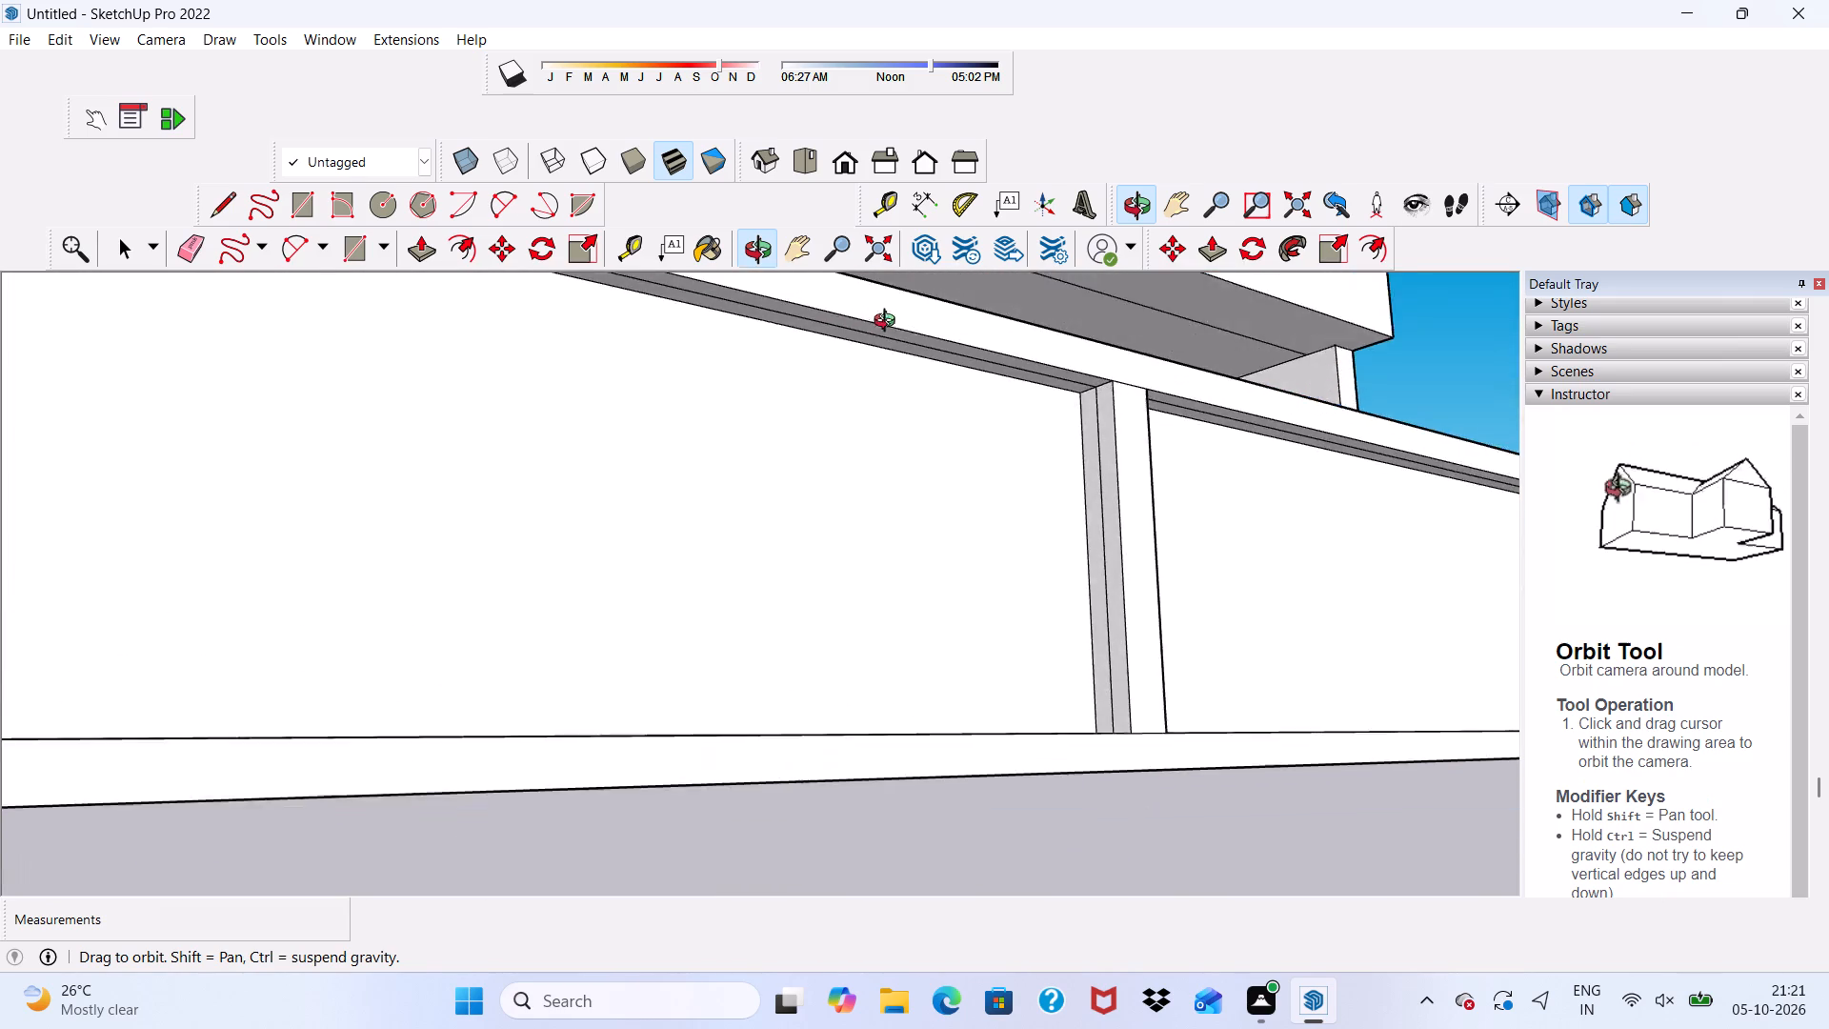
middle_click_drag(889, 323, 878, 330)
middle_click_drag(871, 340, 862, 351)
scroll(865, 380, "up", 4)
middle_click_drag(865, 368, 848, 312)
middle_click(848, 313)
scroll(871, 317, "up", 2)
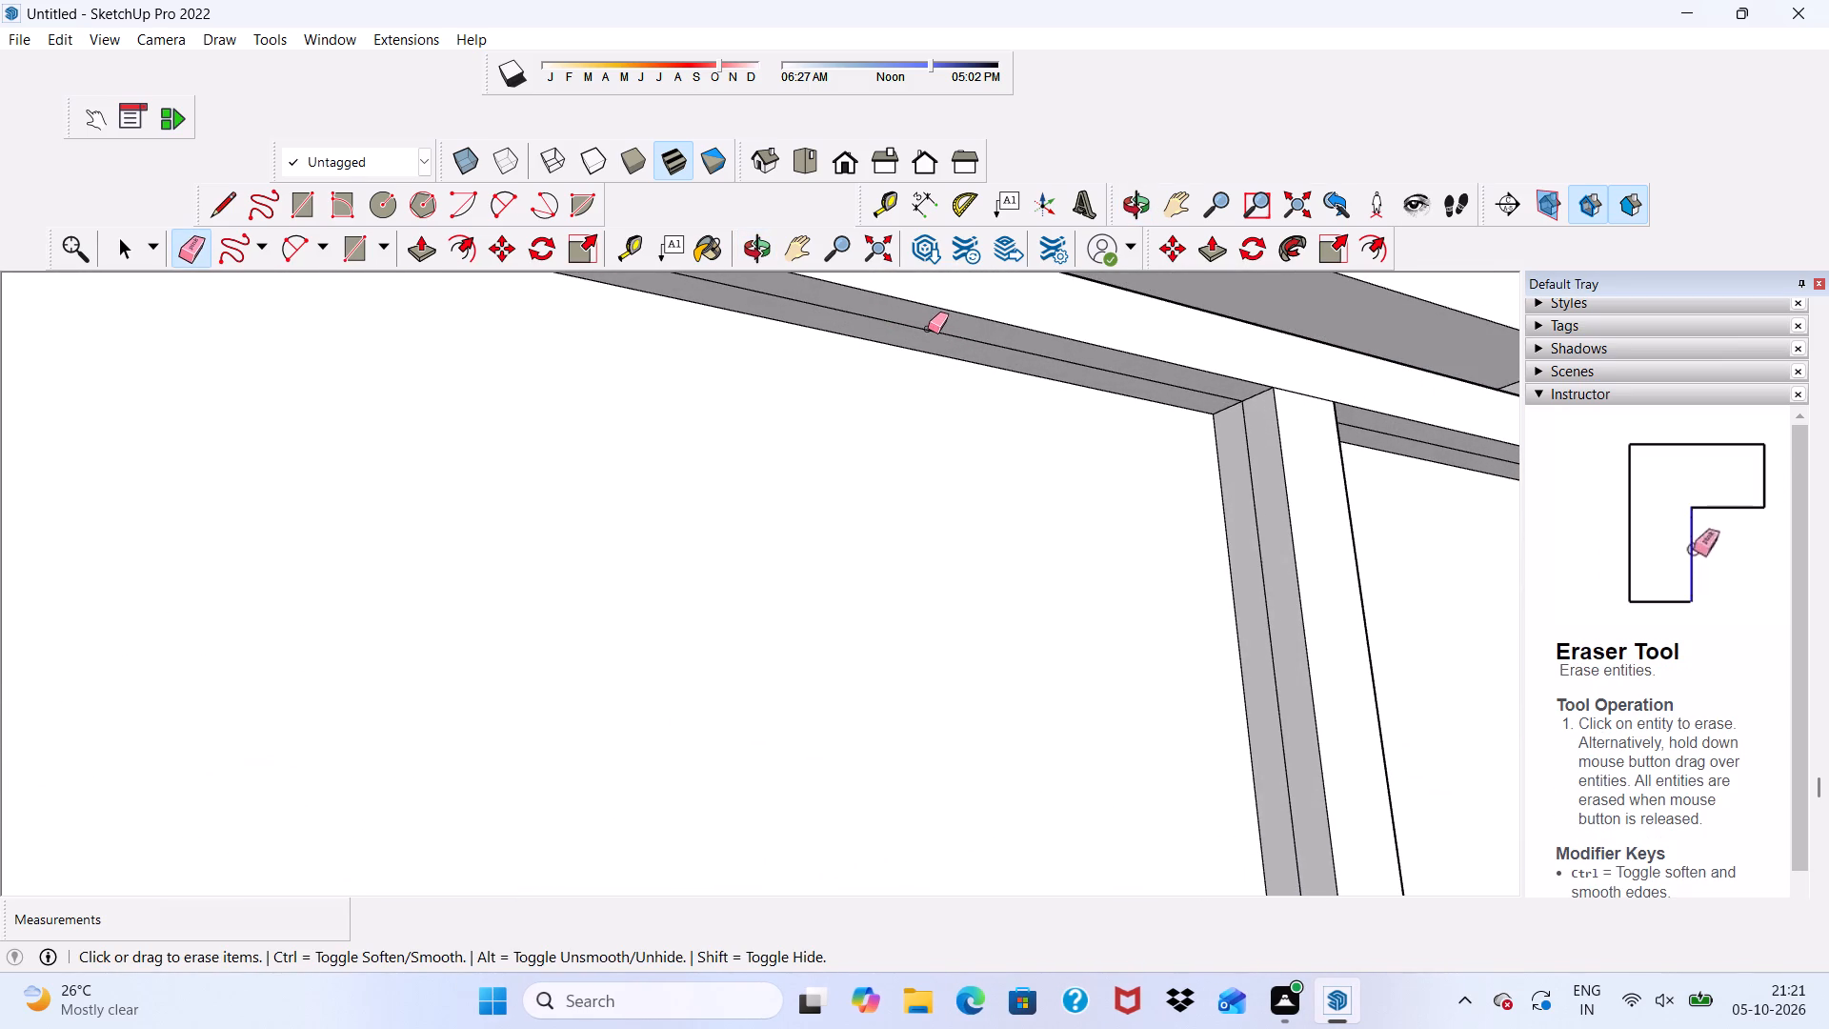
left_click(928, 329)
Erase the vertical seam line on the middle upright's side facing the first panel.
scroll(1166, 425, "up", 1)
left_click(1257, 433)
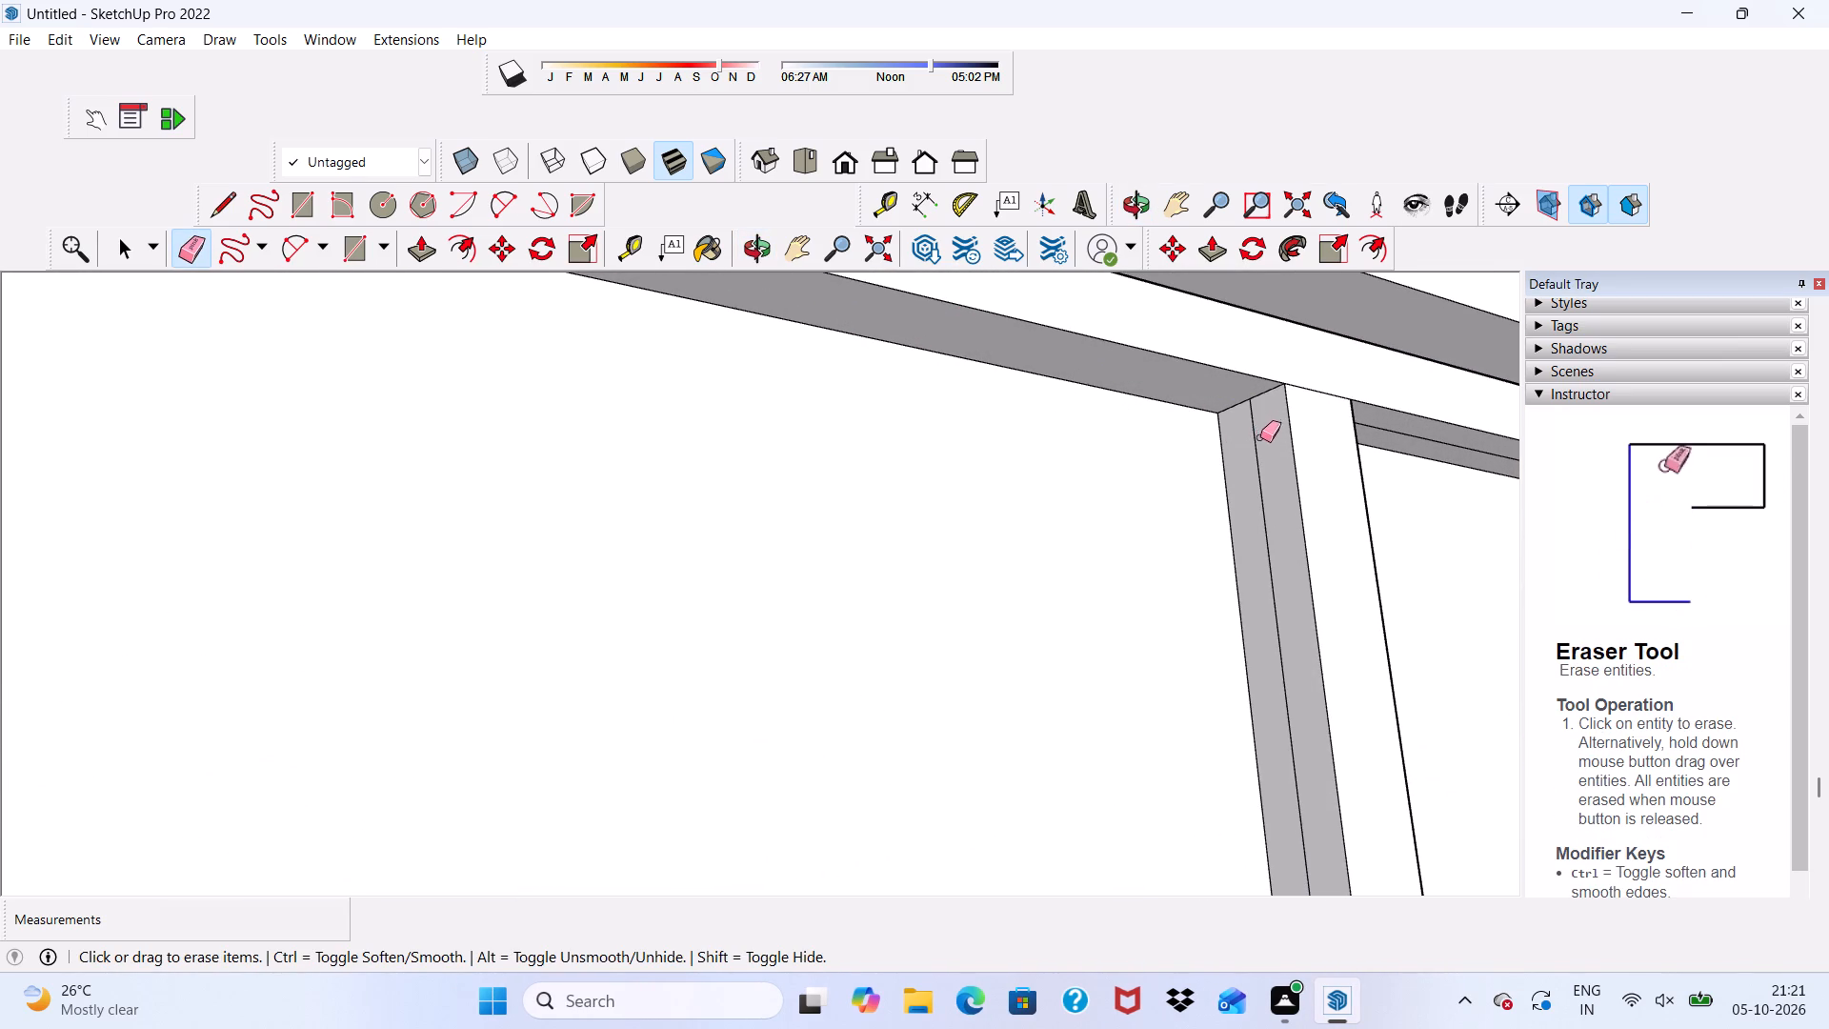
scroll(1231, 415, "down", 7)
scroll(1248, 420, "up", 4)
left_click(1240, 448)
left_click(1246, 444)
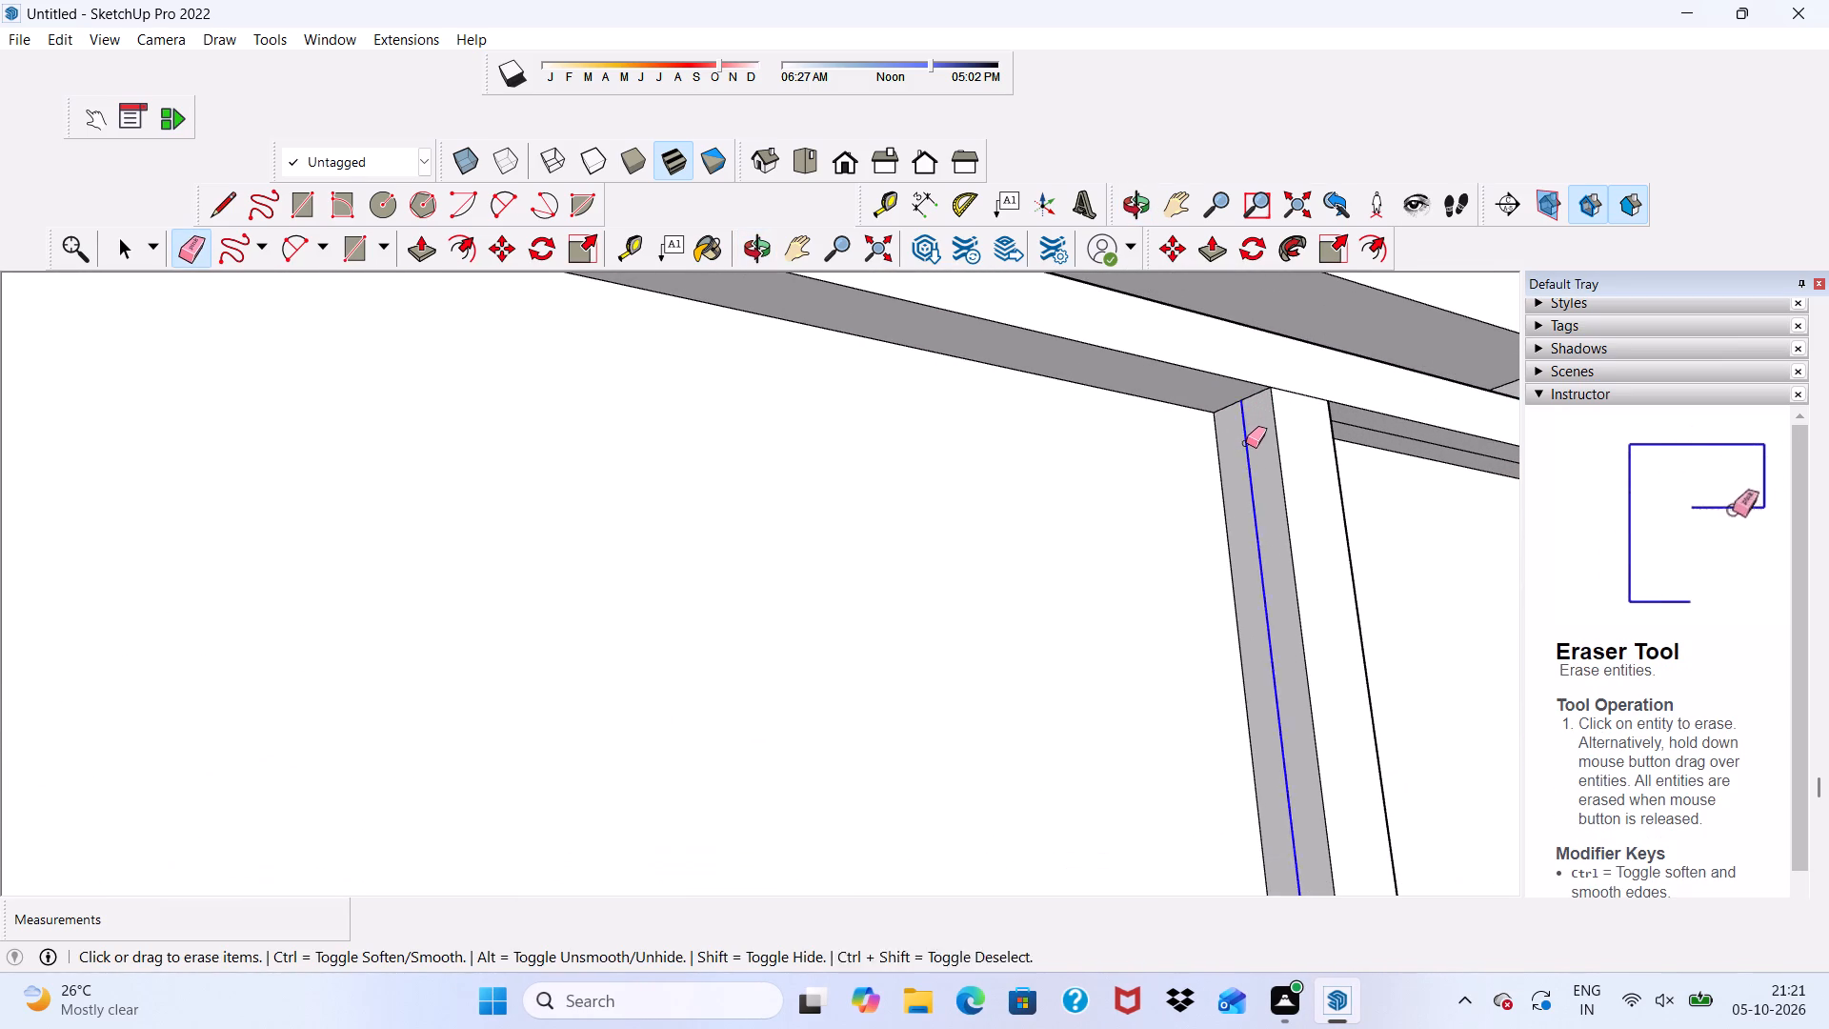
Erase the seam line on the underside of the top rail above the second panel.
scroll(1102, 424, "down", 6)
middle_click_drag(1357, 453, 1190, 429)
scroll(1018, 349, "up", 5)
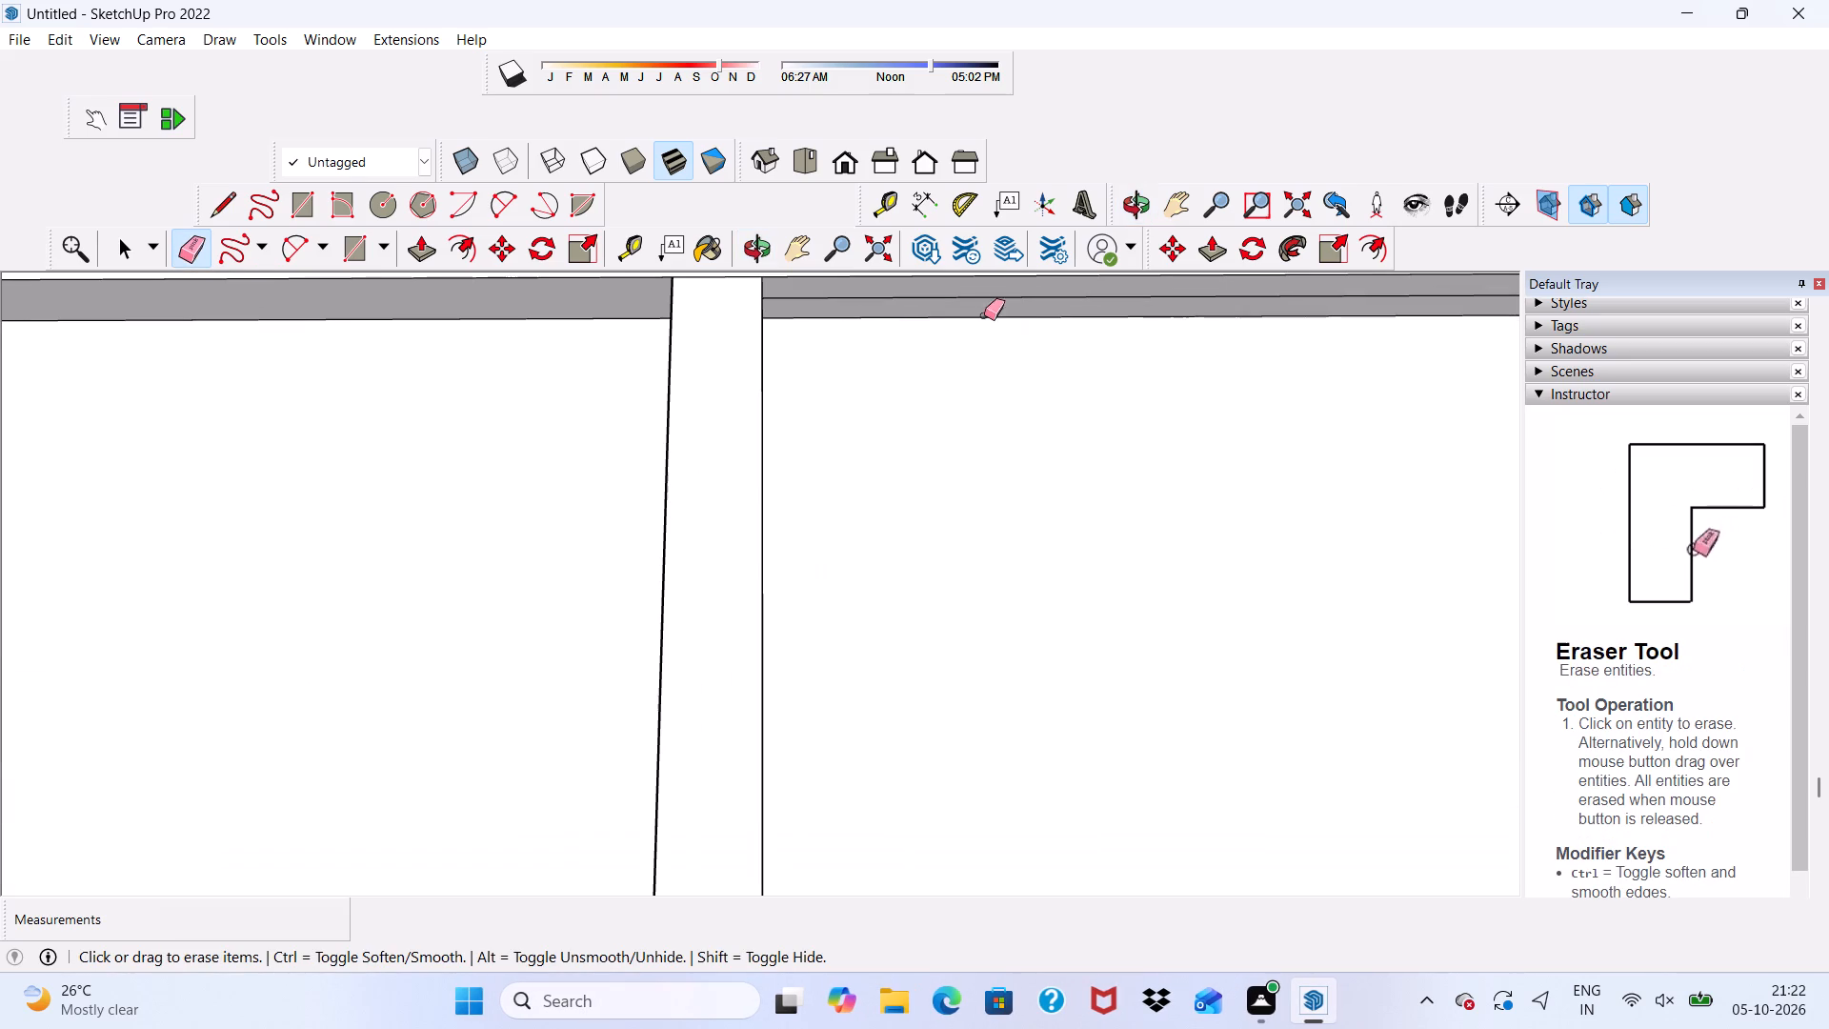
left_click_drag(981, 297, 972, 314)
Erase the seam line along the upper surface of the base rail below the first panel.
scroll(902, 315, "down", 5)
scroll(893, 322, "up", 3)
scroll(893, 322, "down", 5)
middle_click_drag(893, 322, 893, 321)
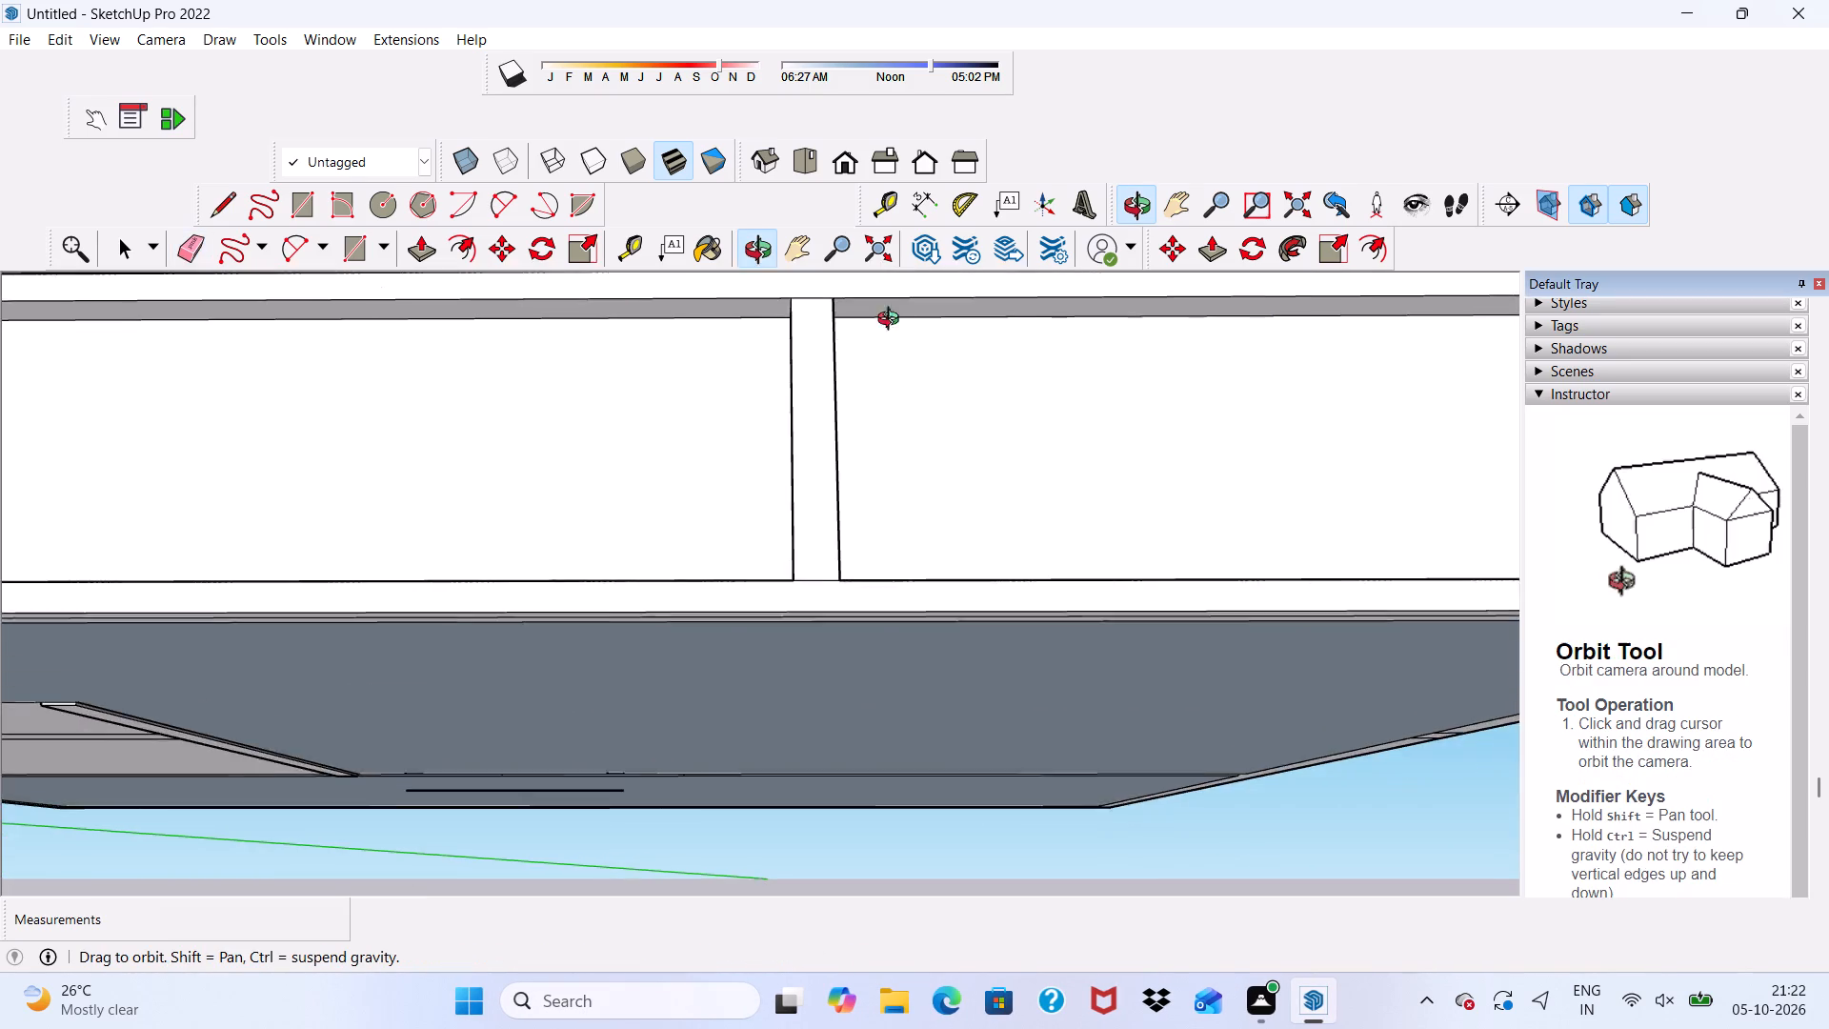
middle_click_drag(893, 321, 1113, 450)
scroll(1055, 417, "down", 9)
middle_click_drag(1126, 536, 921, 637)
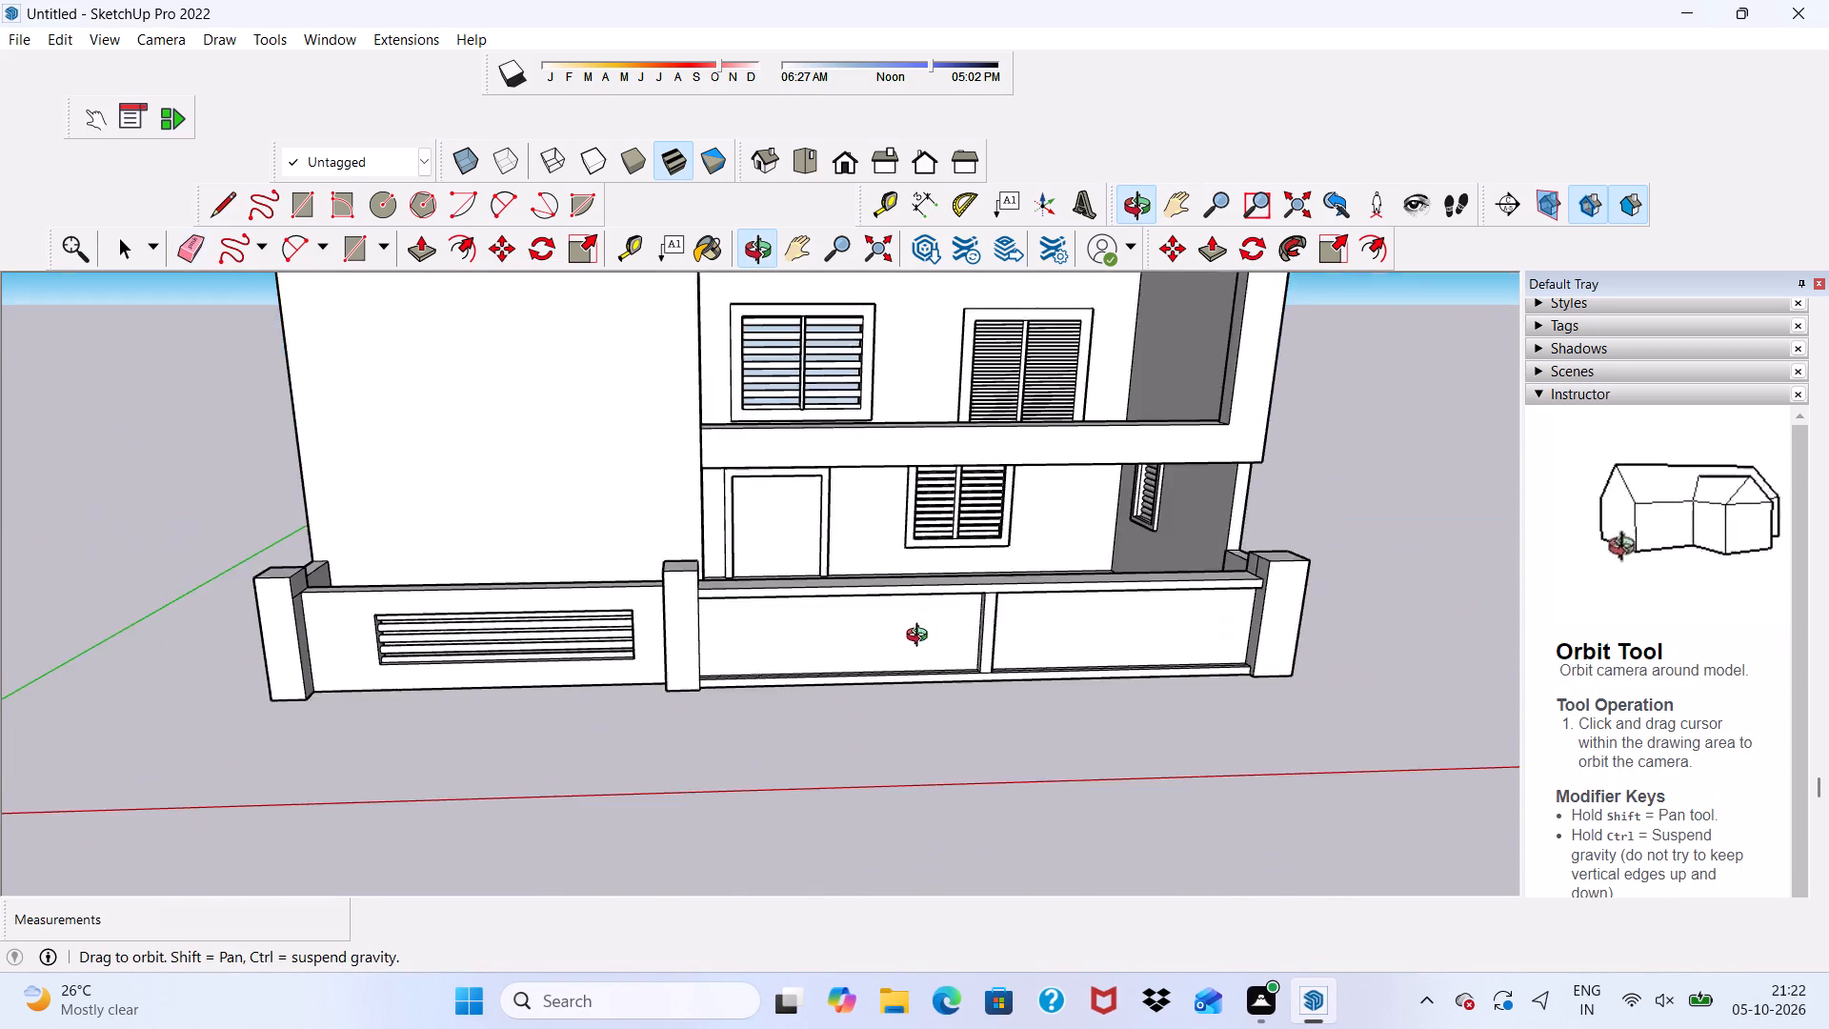
middle_click_drag(921, 637, 763, 687)
scroll(696, 705, "up", 16)
left_click(443, 741)
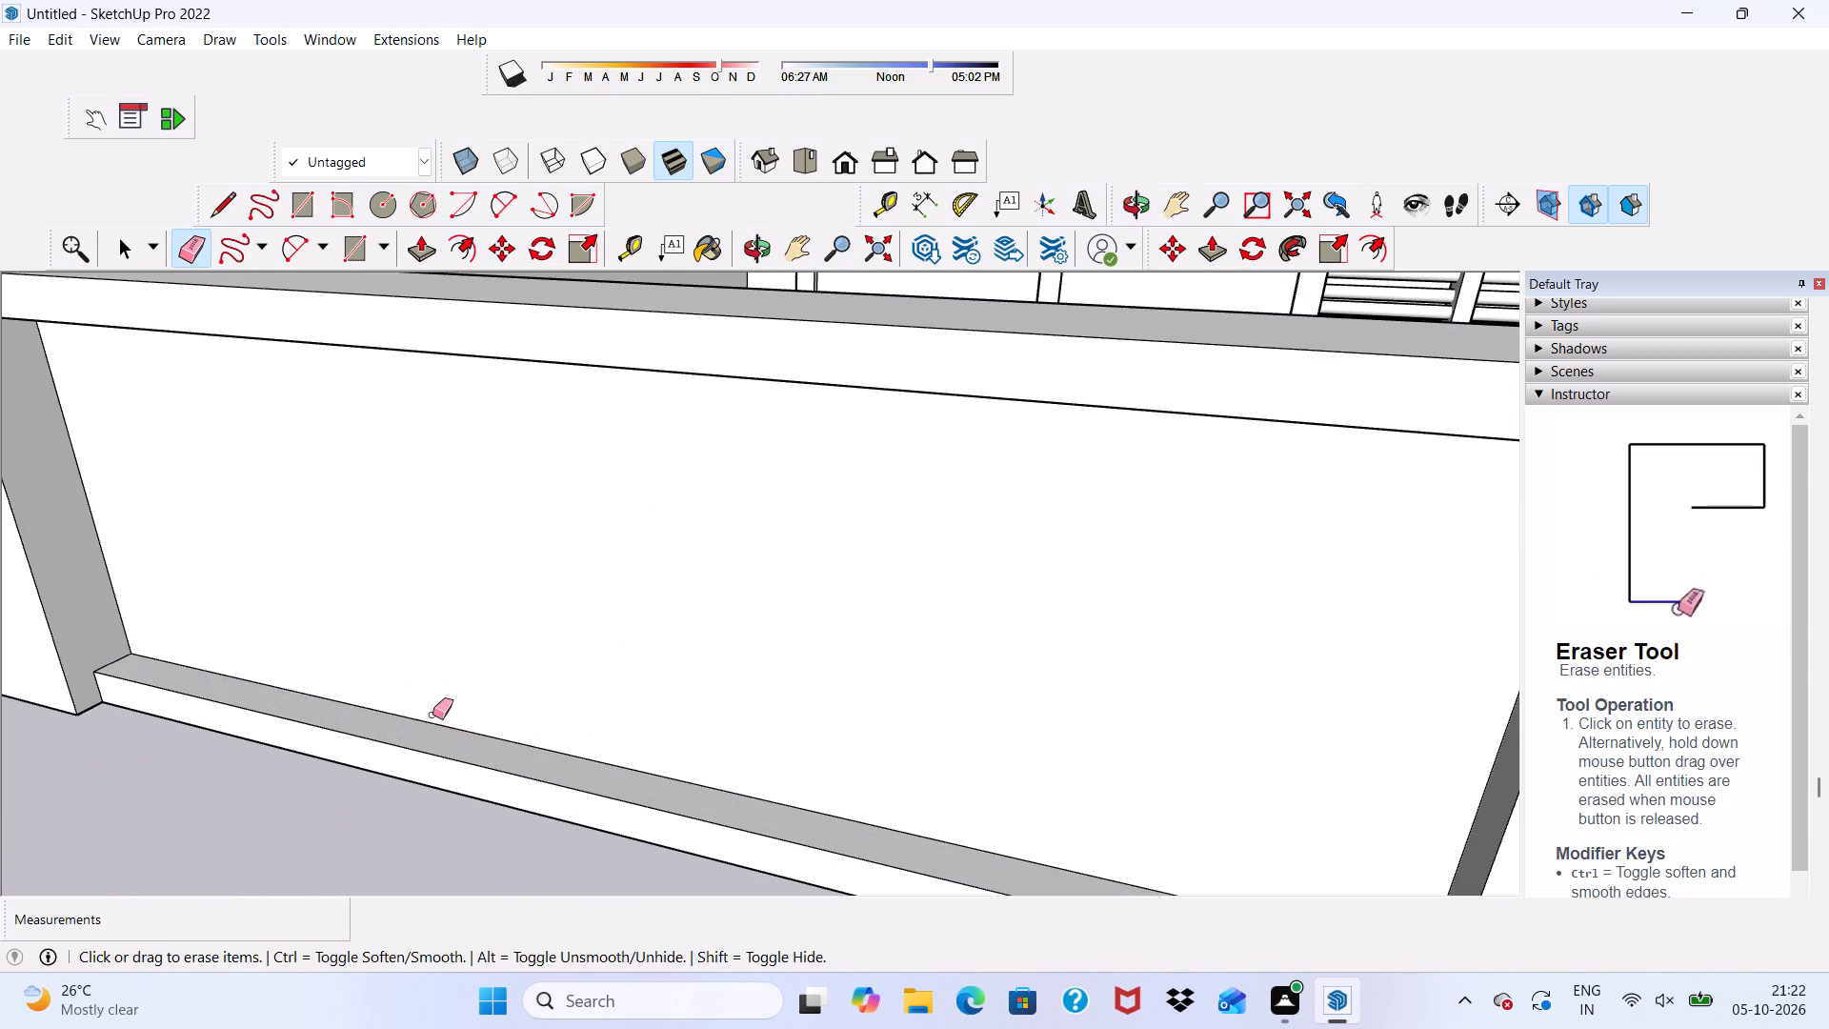
Erase the seam line along the upper surface of the base rail below the second panel.
scroll(418, 696, "down", 12)
scroll(1166, 790, "up", 11)
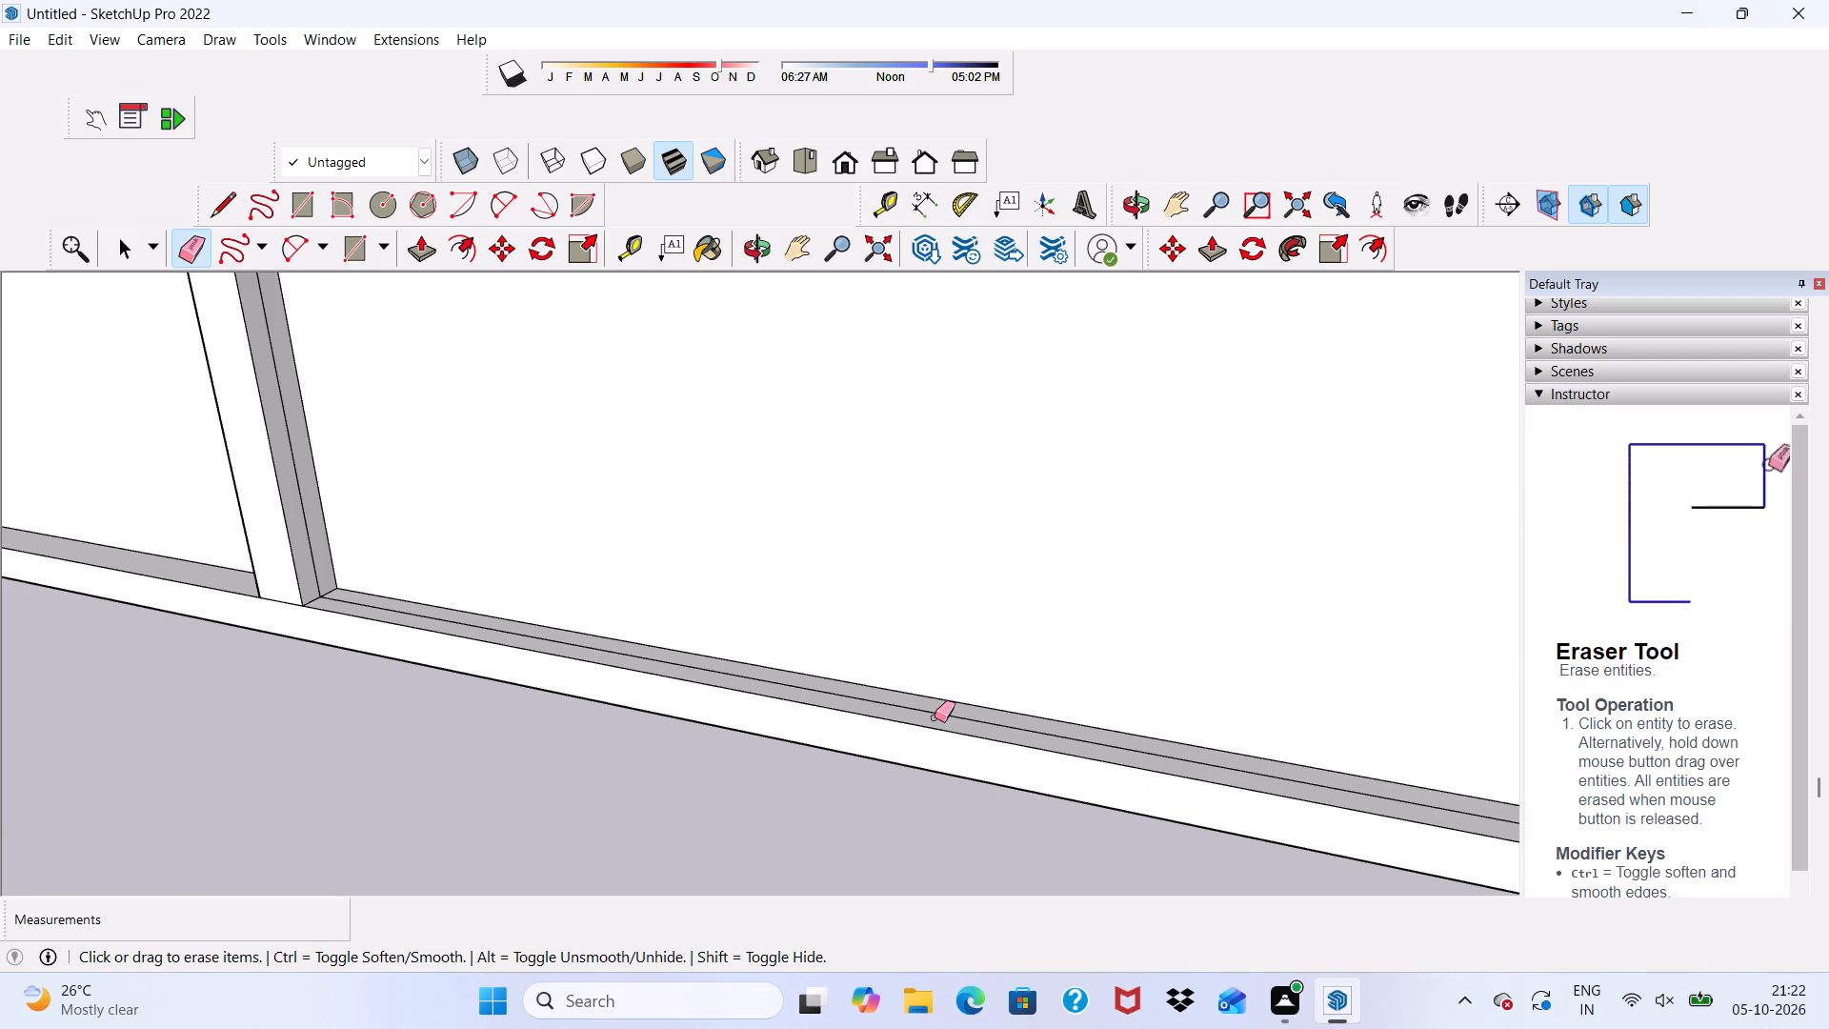
left_click(935, 717)
left_click(937, 714)
Erase the vertical seam line on the middle upright's side facing the second panel.
scroll(947, 707, "down", 4)
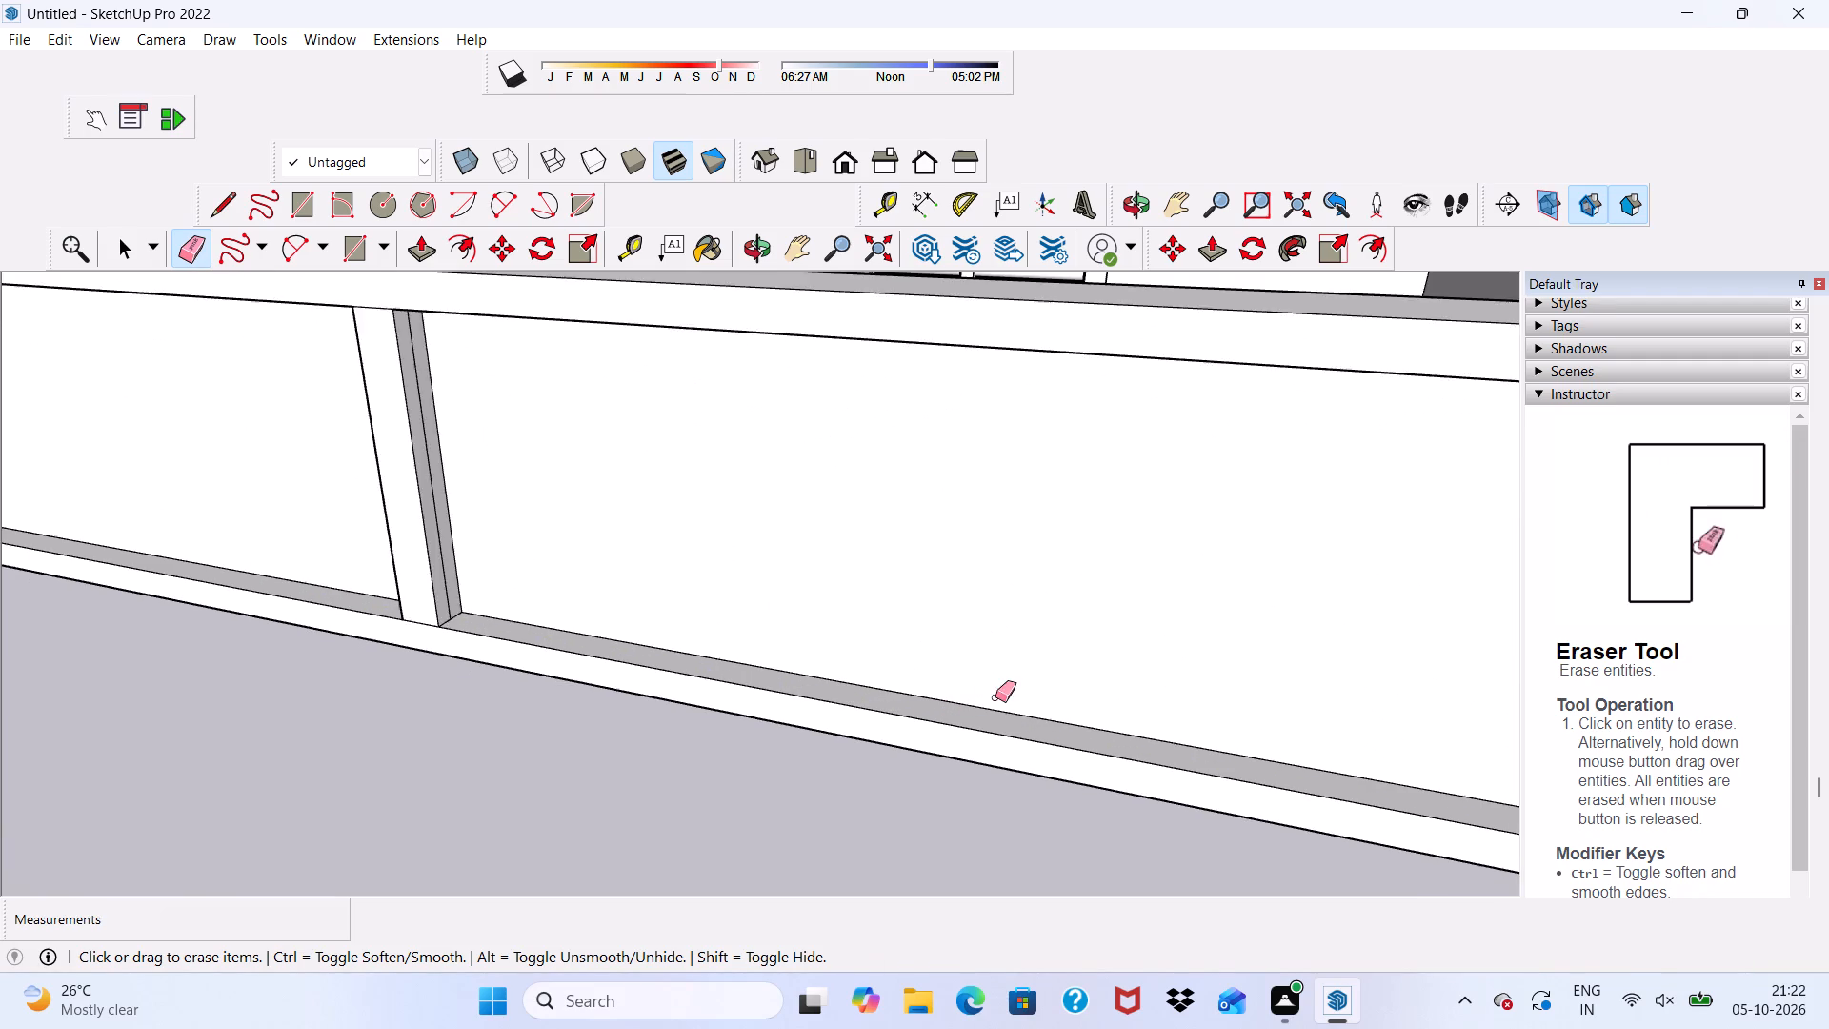
scroll(995, 697, "down", 6)
middle_click_drag(998, 662, 1057, 449)
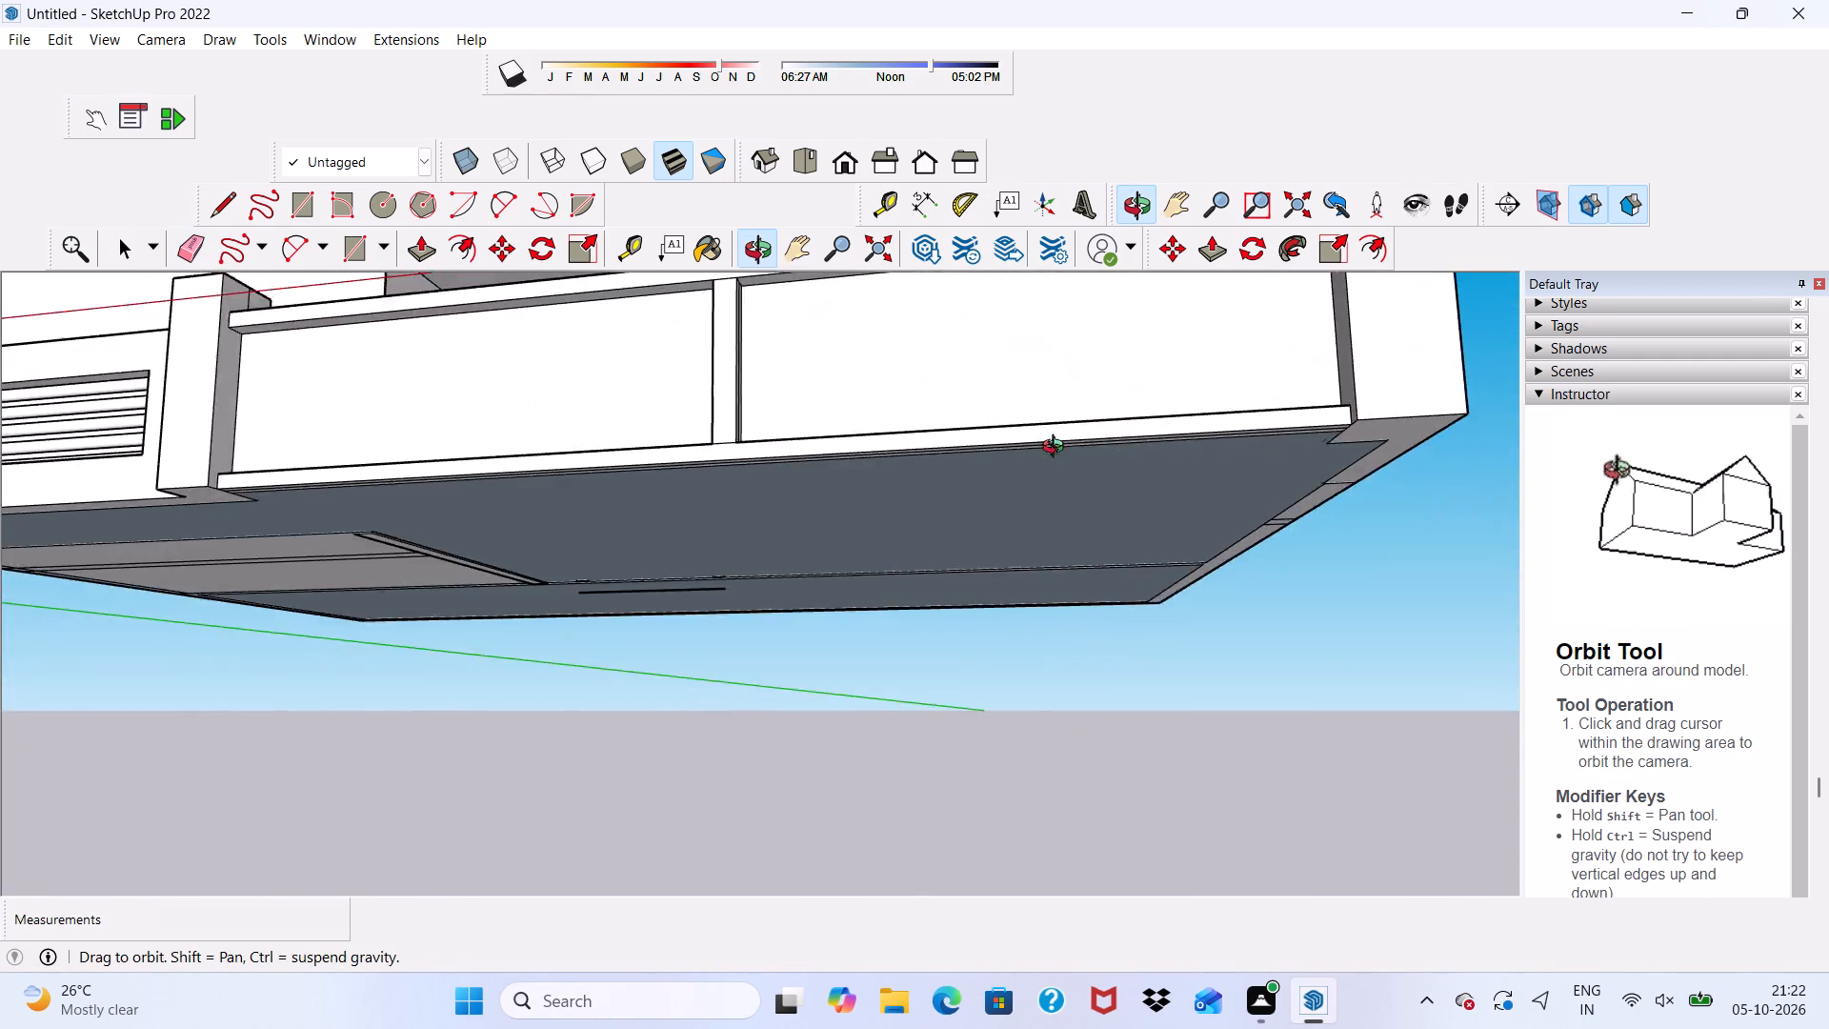
middle_click_drag(1057, 449, 1031, 608)
scroll(787, 510, "up", 10)
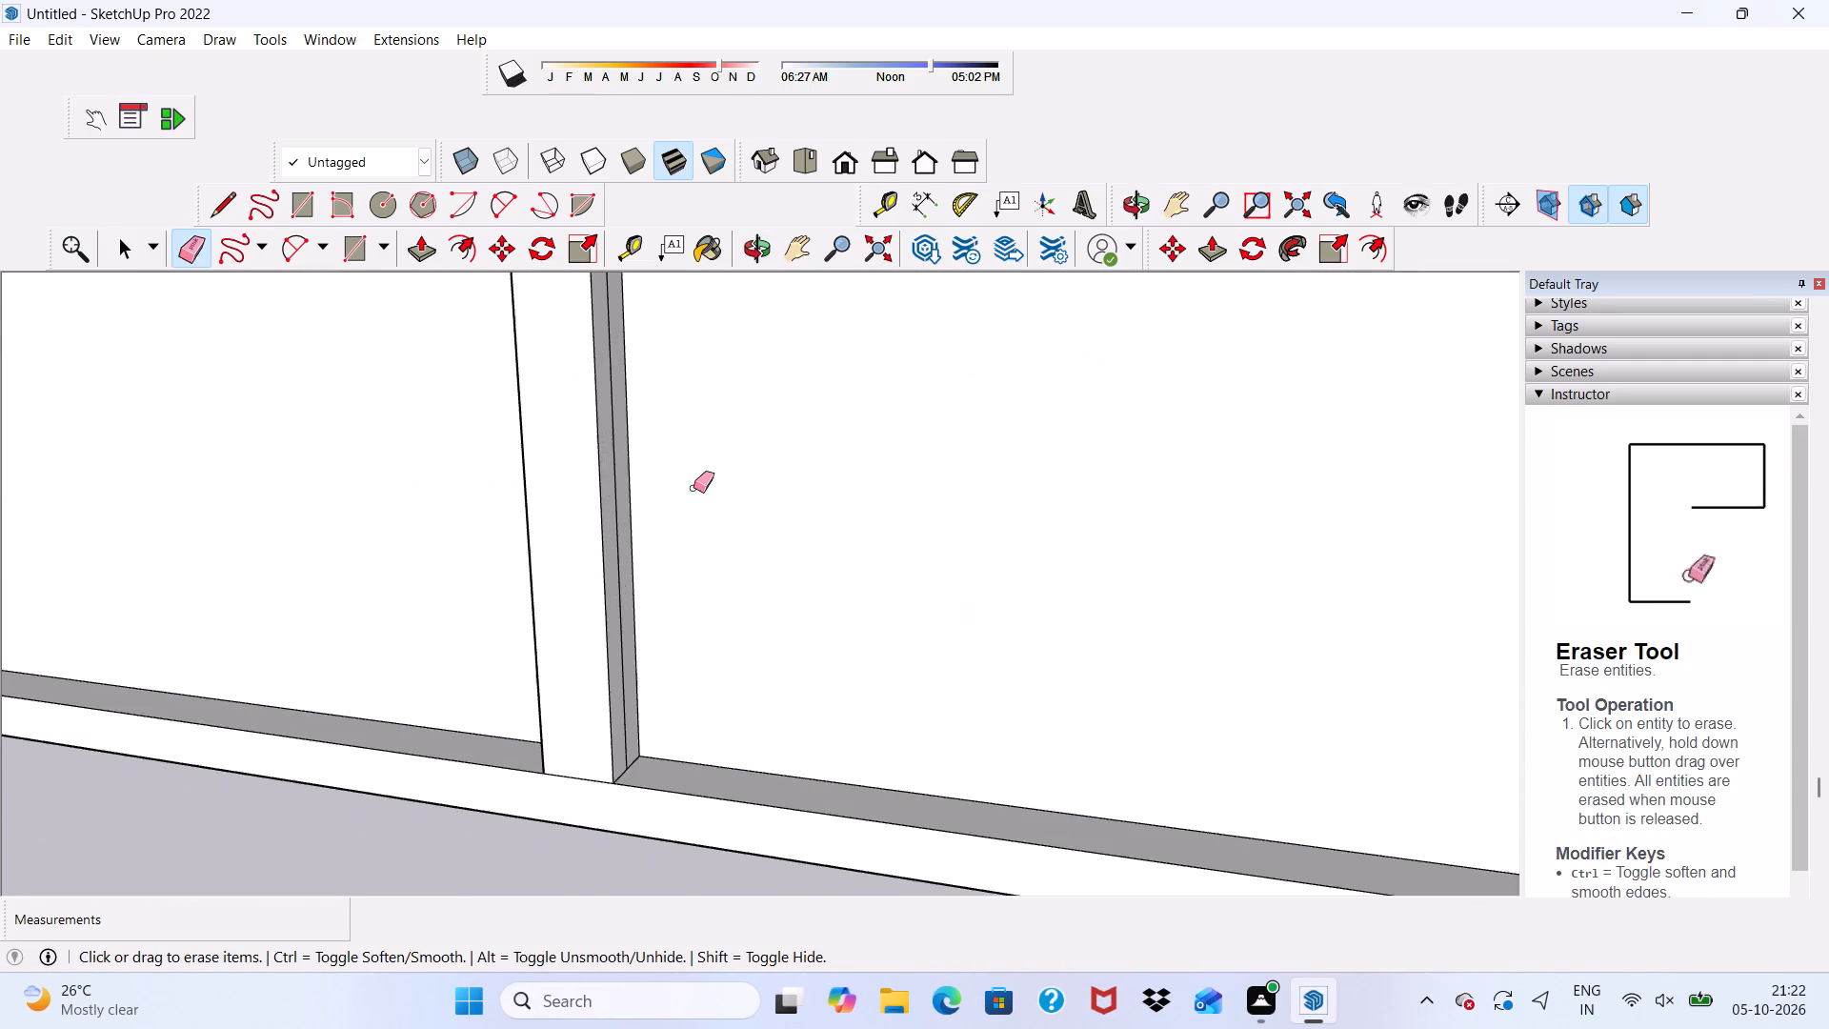
scroll(693, 488, "up", 6)
left_click(593, 527)
scroll(573, 510, "down", 3)
middle_click_drag(444, 507, 850, 499)
scroll(724, 476, "down", 5)
key("space")
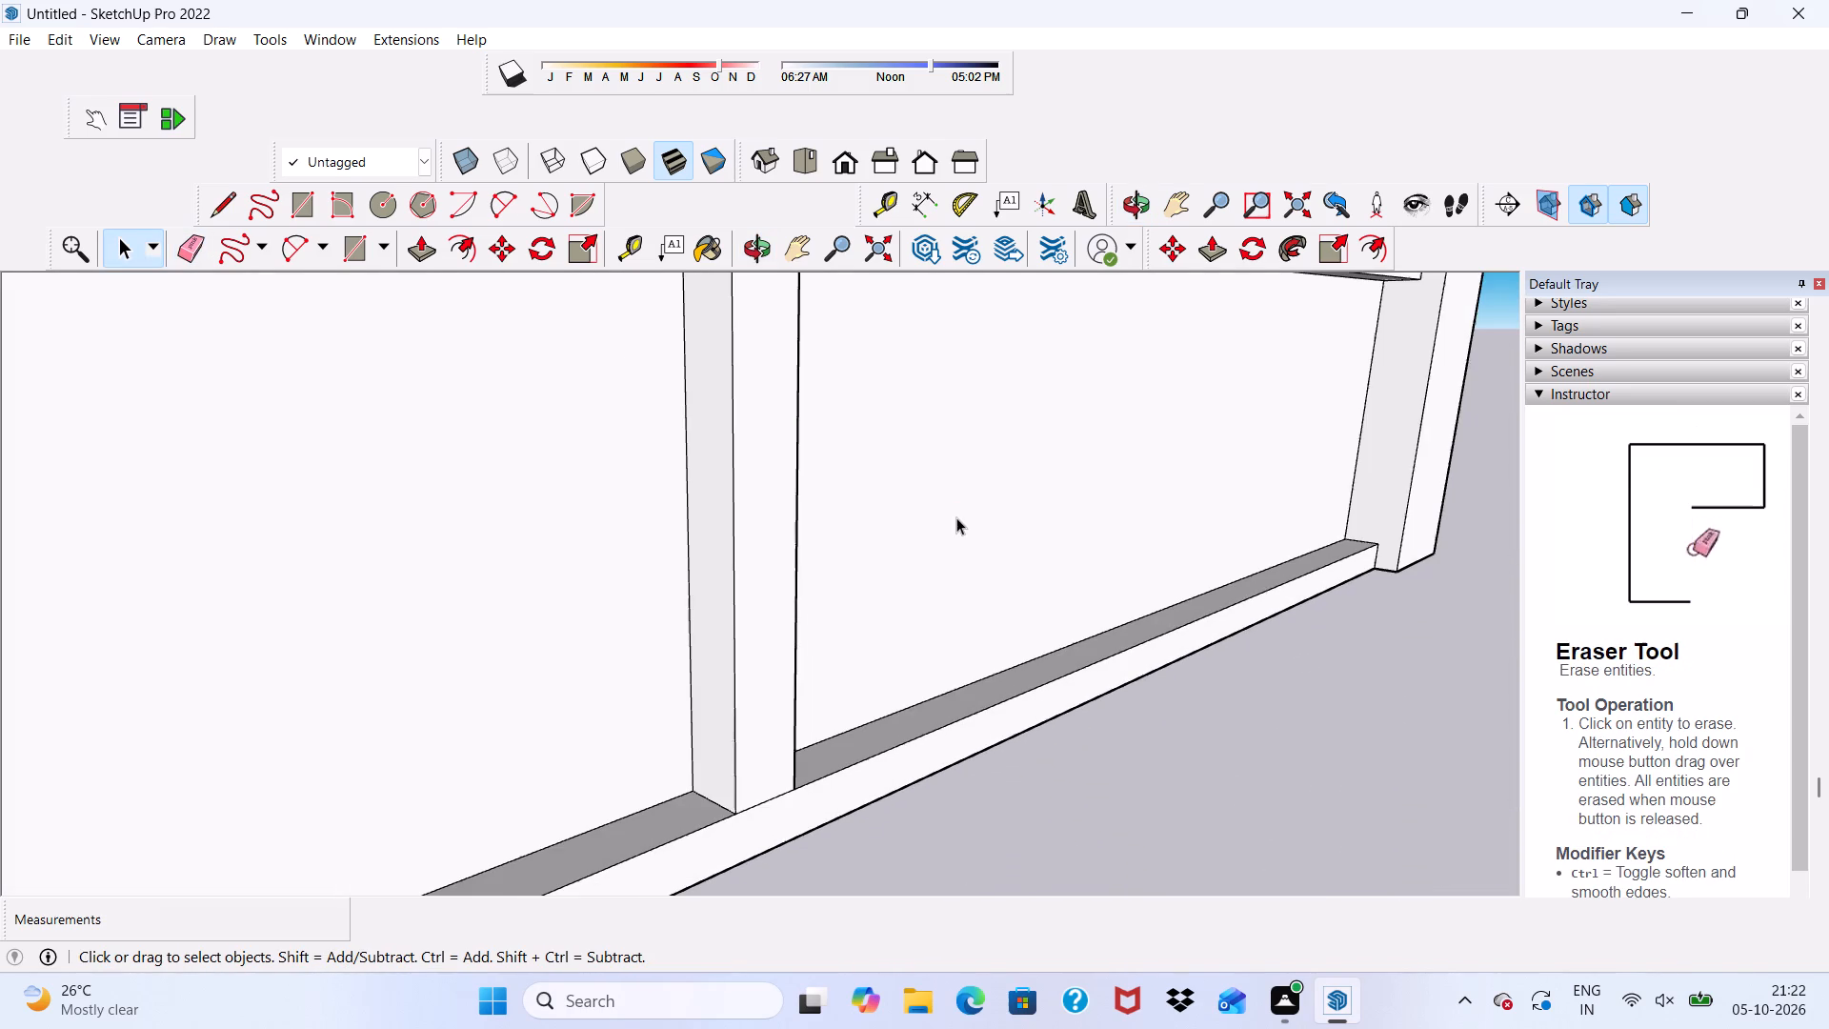
Examine the framed section of the front boundary wall from several angles, checking its rails, upright and recessed panels.
scroll(956, 515, "down", 15)
middle_click_drag(956, 515, 823, 517)
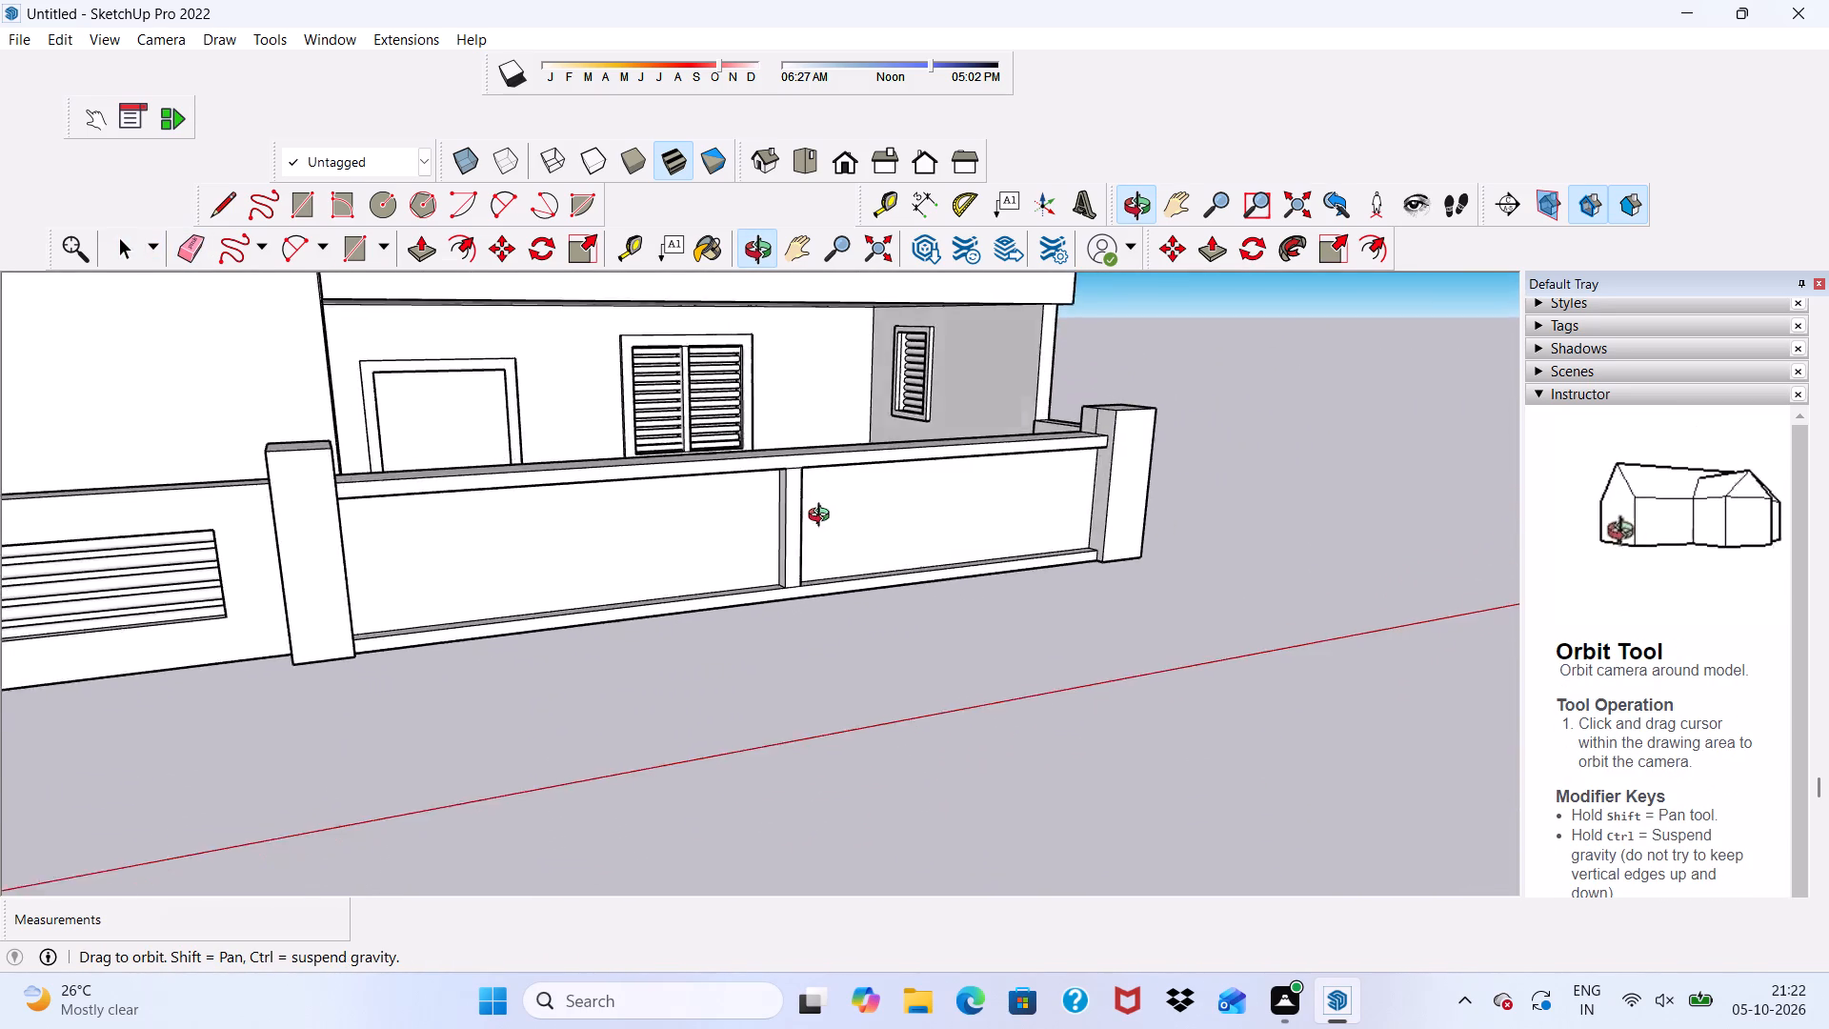
middle_click_drag(823, 517, 621, 503)
middle_click(620, 503)
scroll(895, 491, "up", 5)
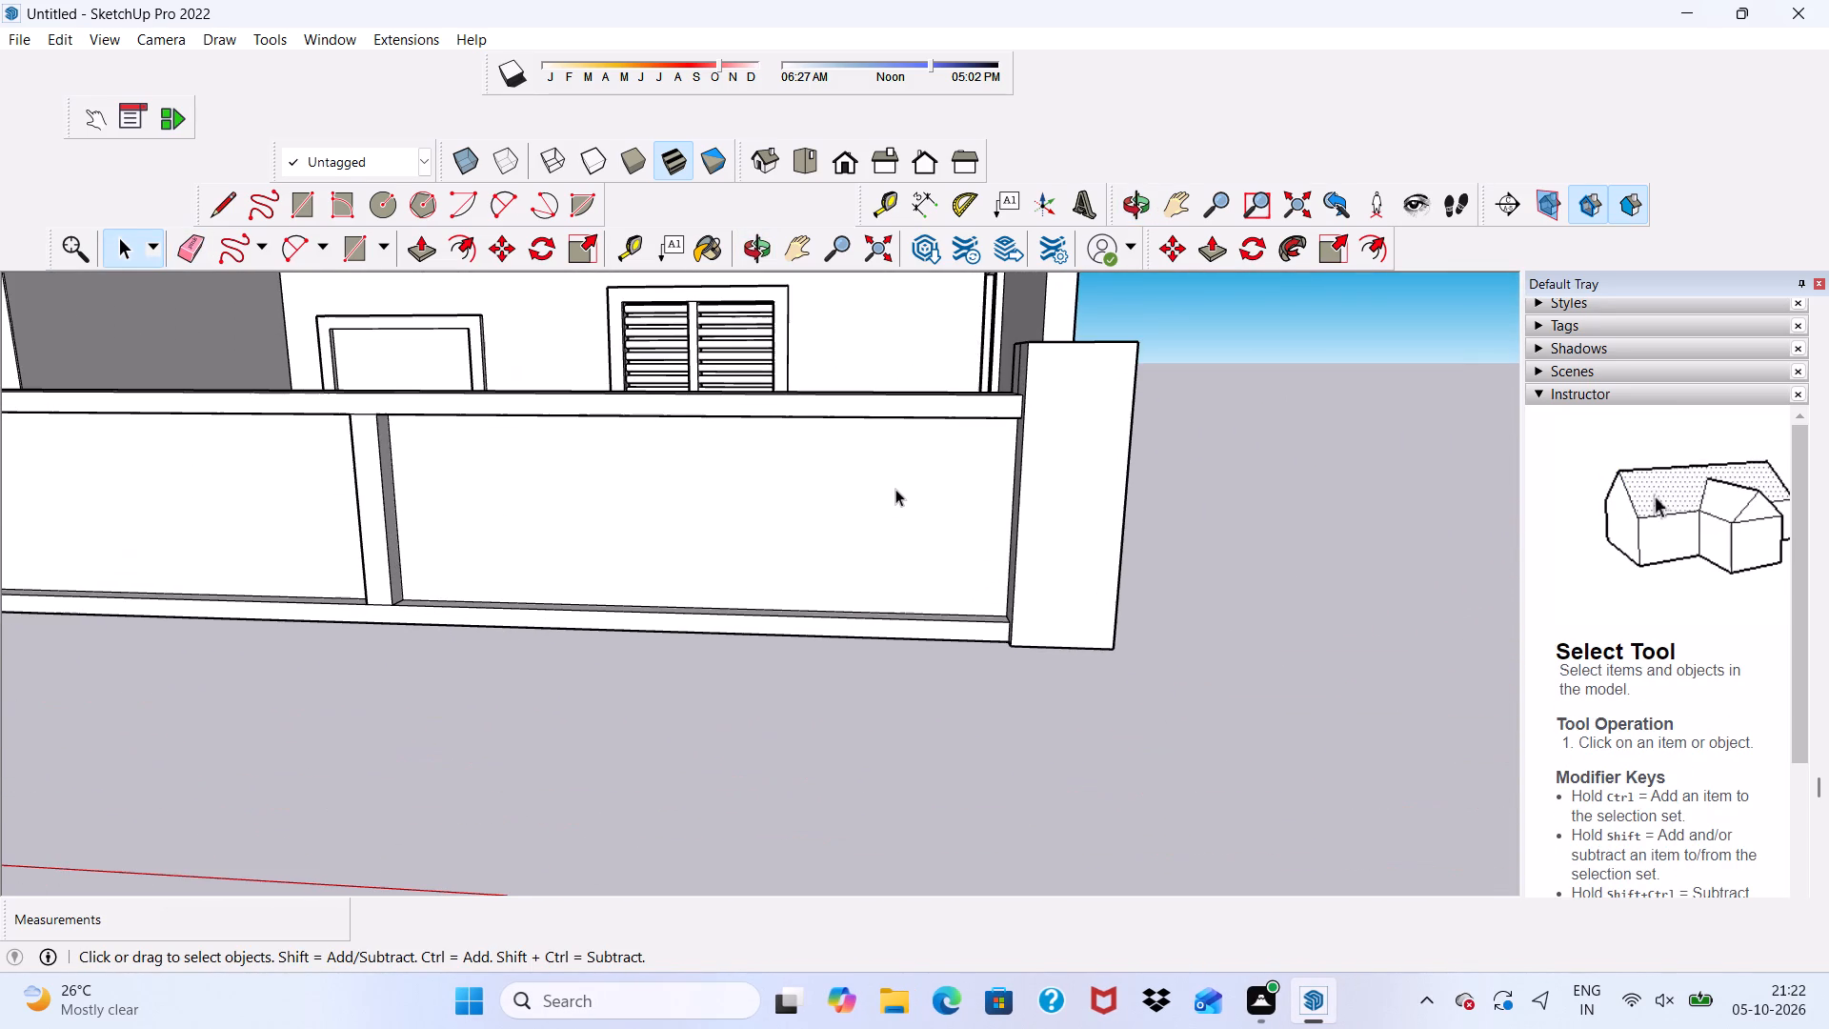
scroll(894, 490, "down", 5)
scroll(1009, 460, "down", 7)
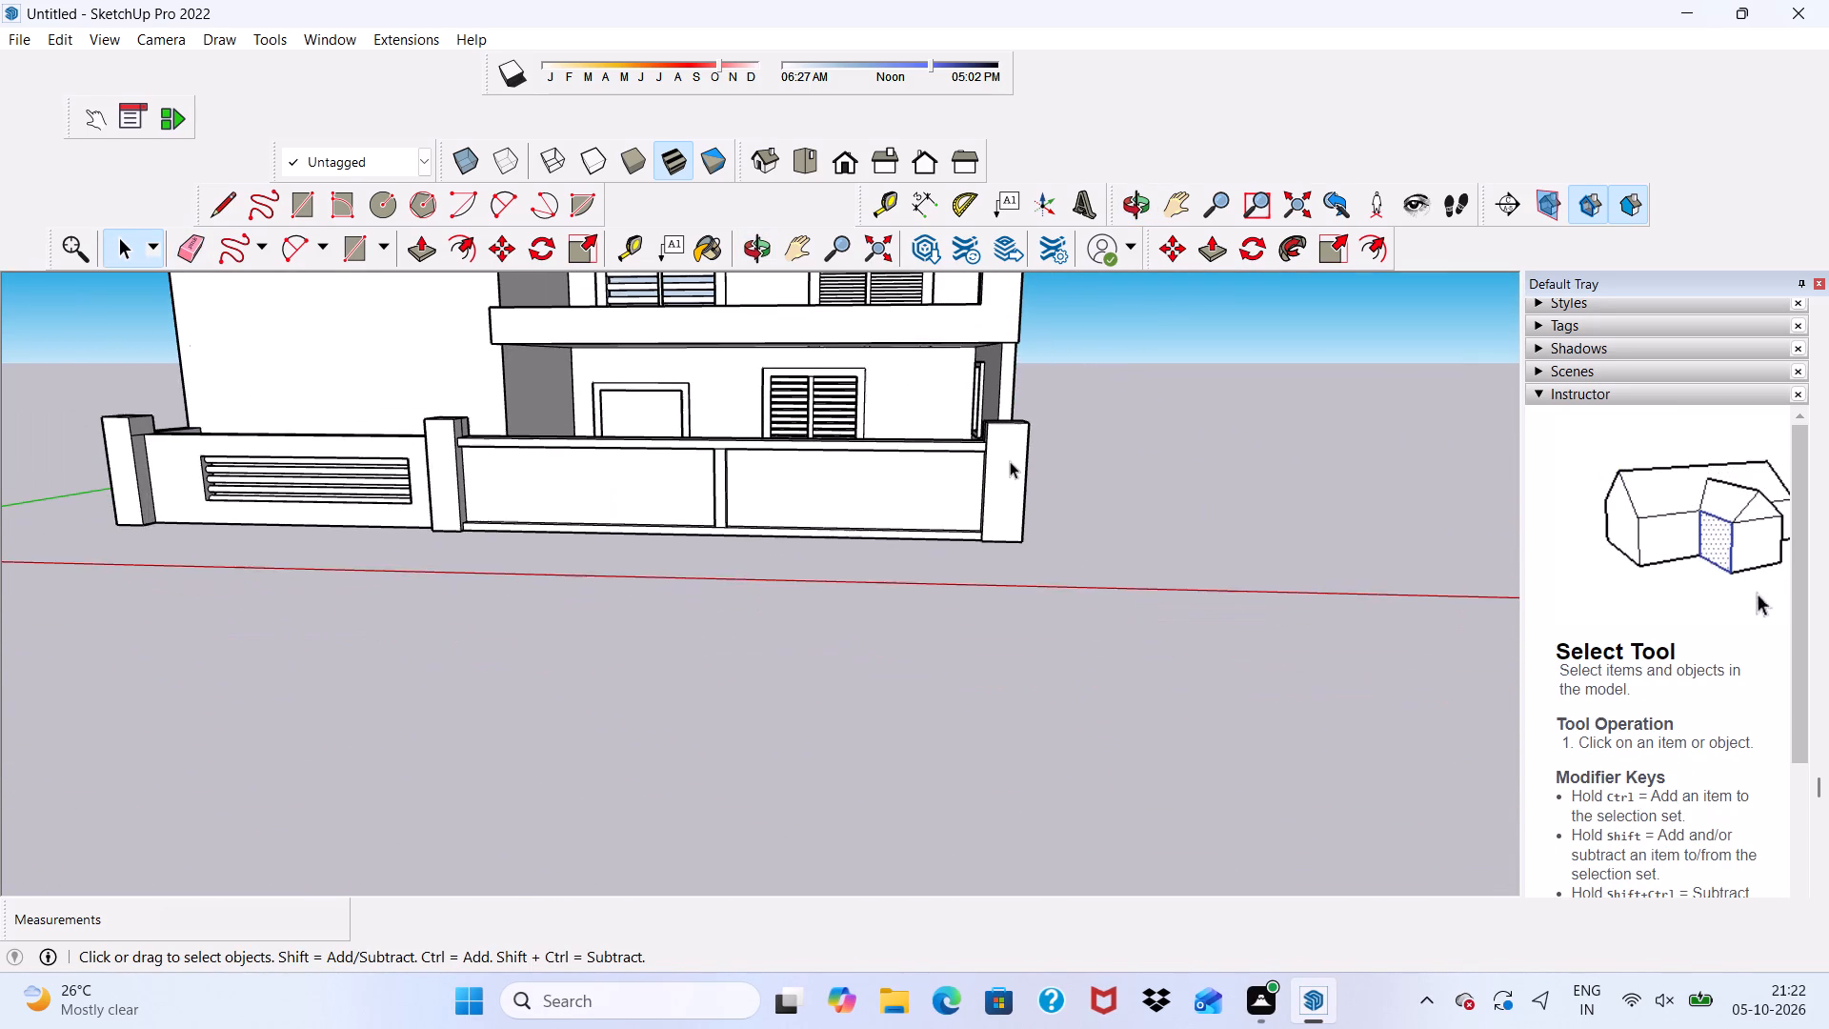
scroll(643, 464, "up", 4)
middle_click_drag(422, 480, 380, 508)
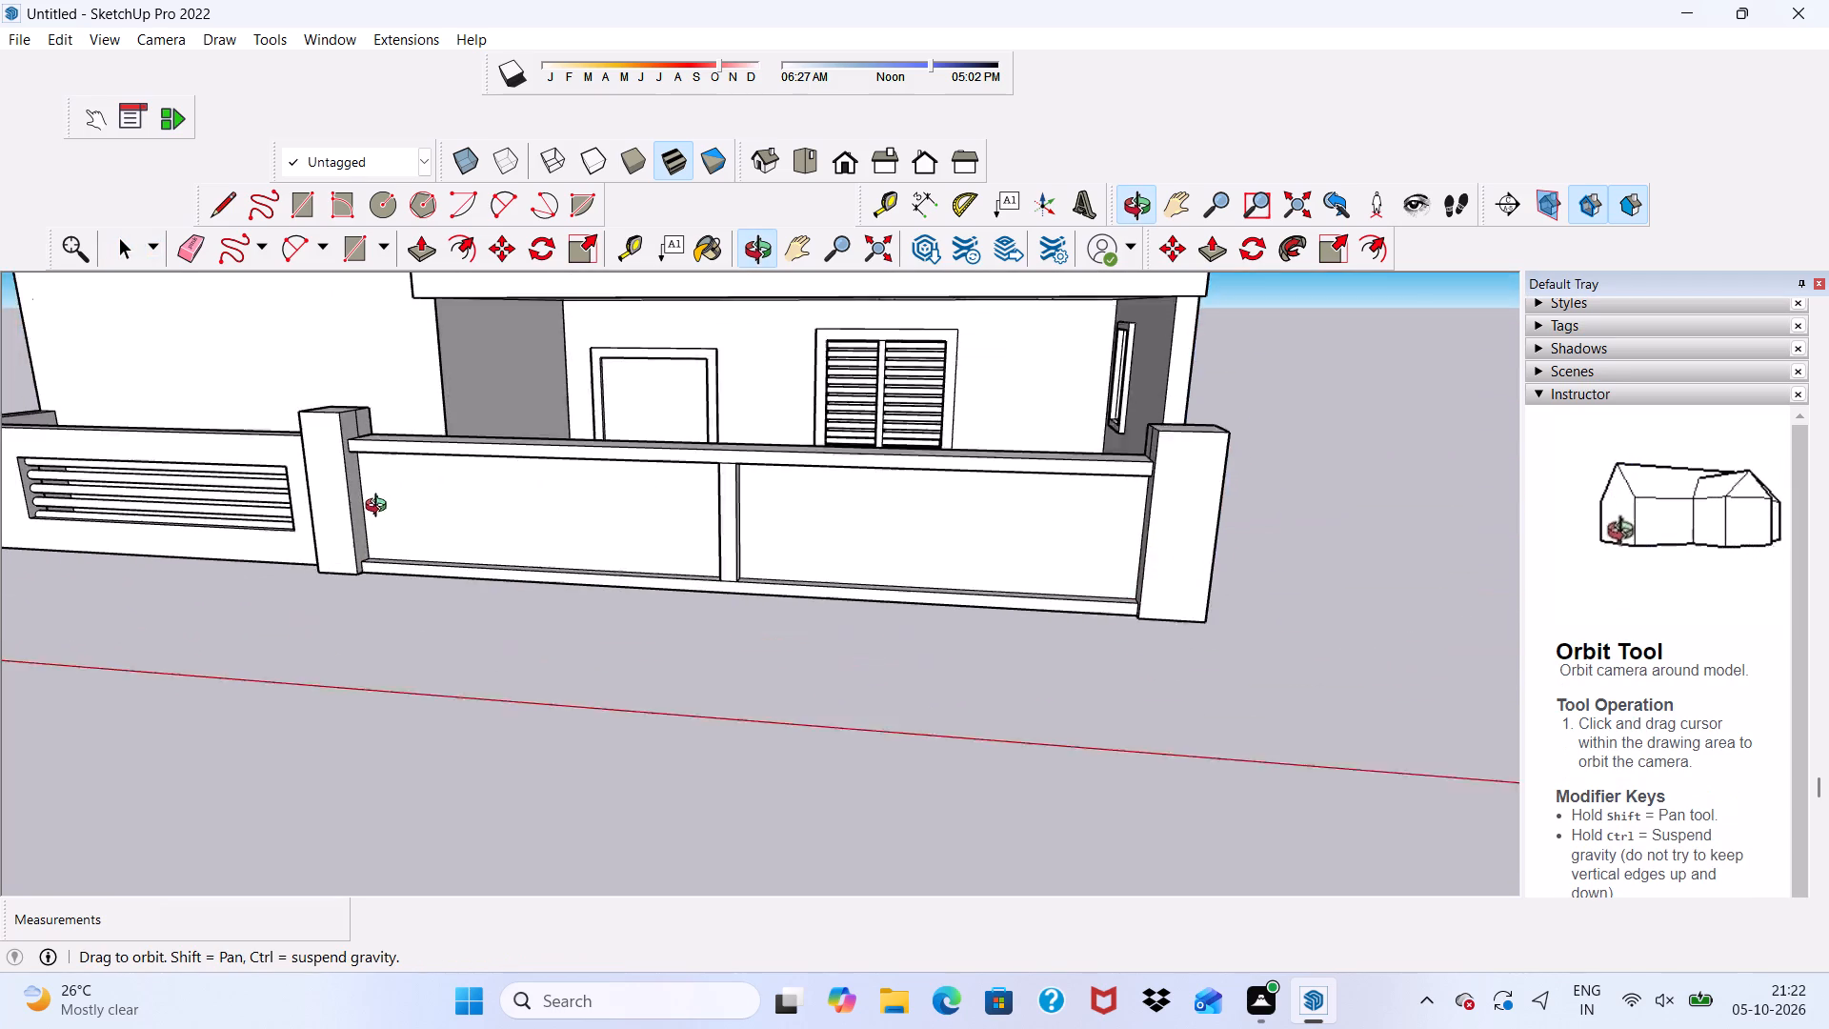
middle_click_drag(380, 508, 353, 529)
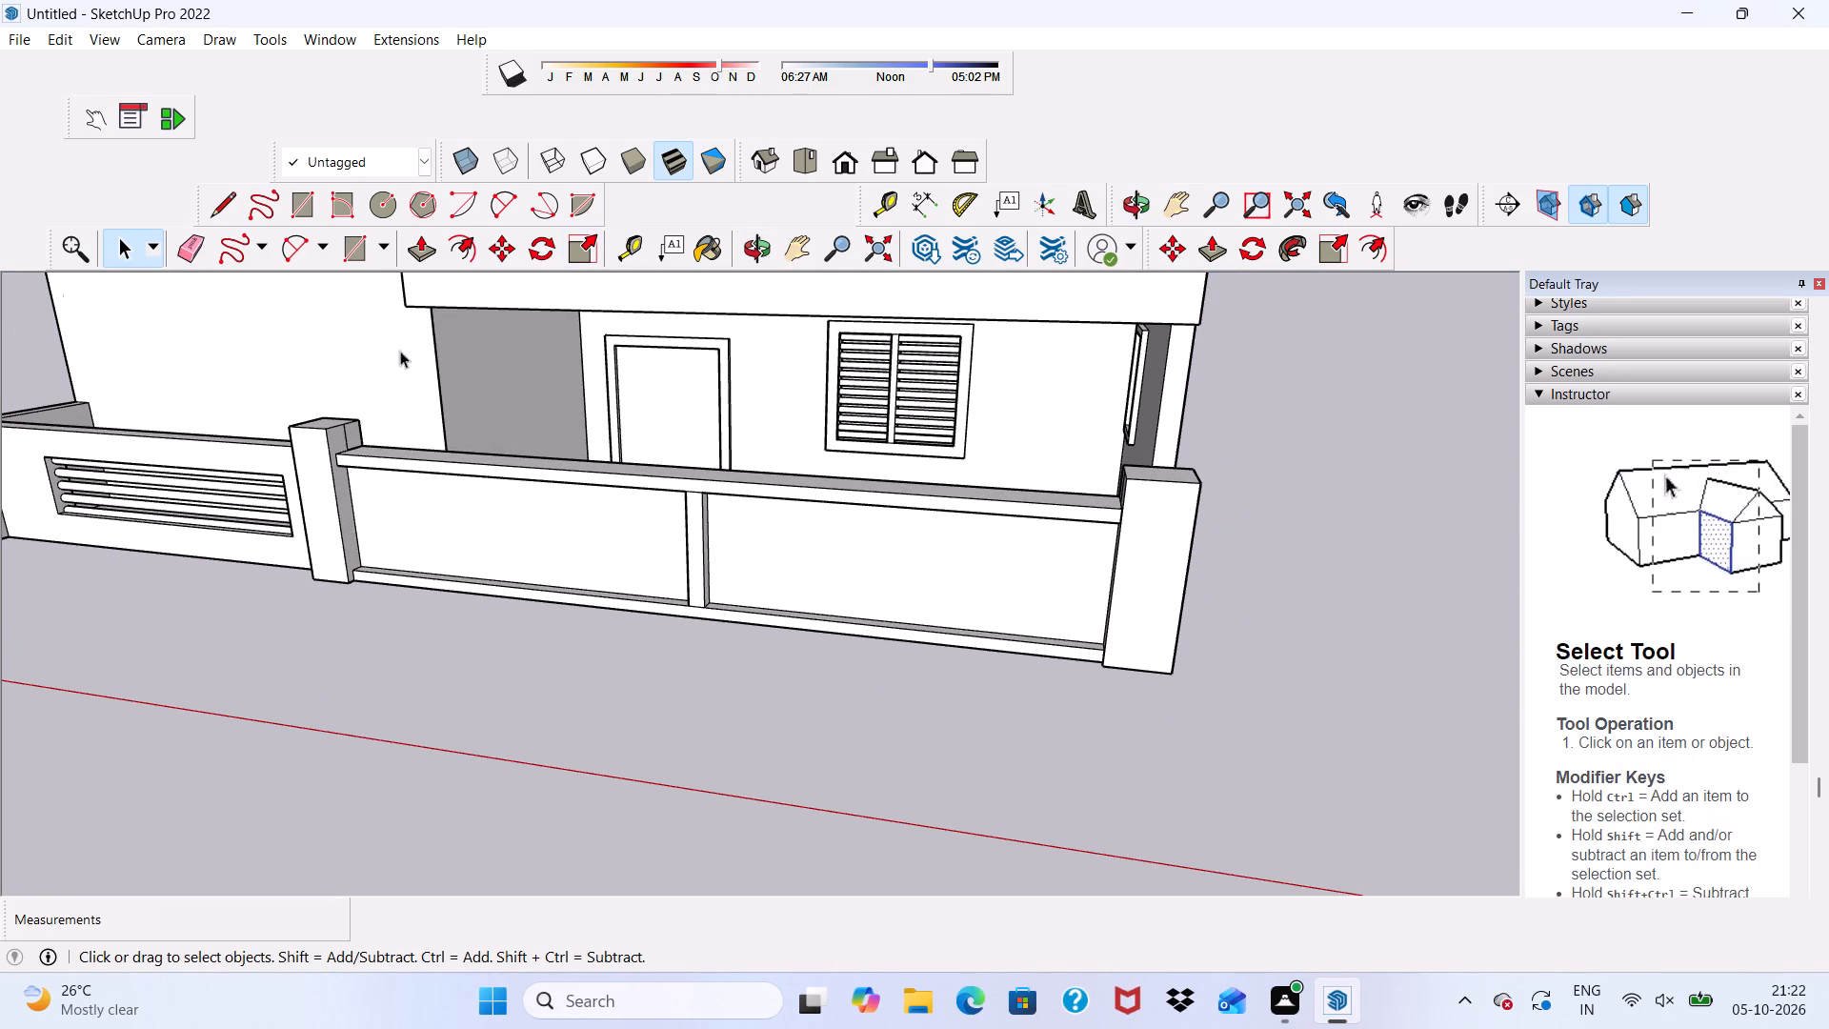
Draw a thin rectangular strip across the top of the first recessed panel, about 13' 10 5/8" long and 2 1/8" high.
left_click(312, 201)
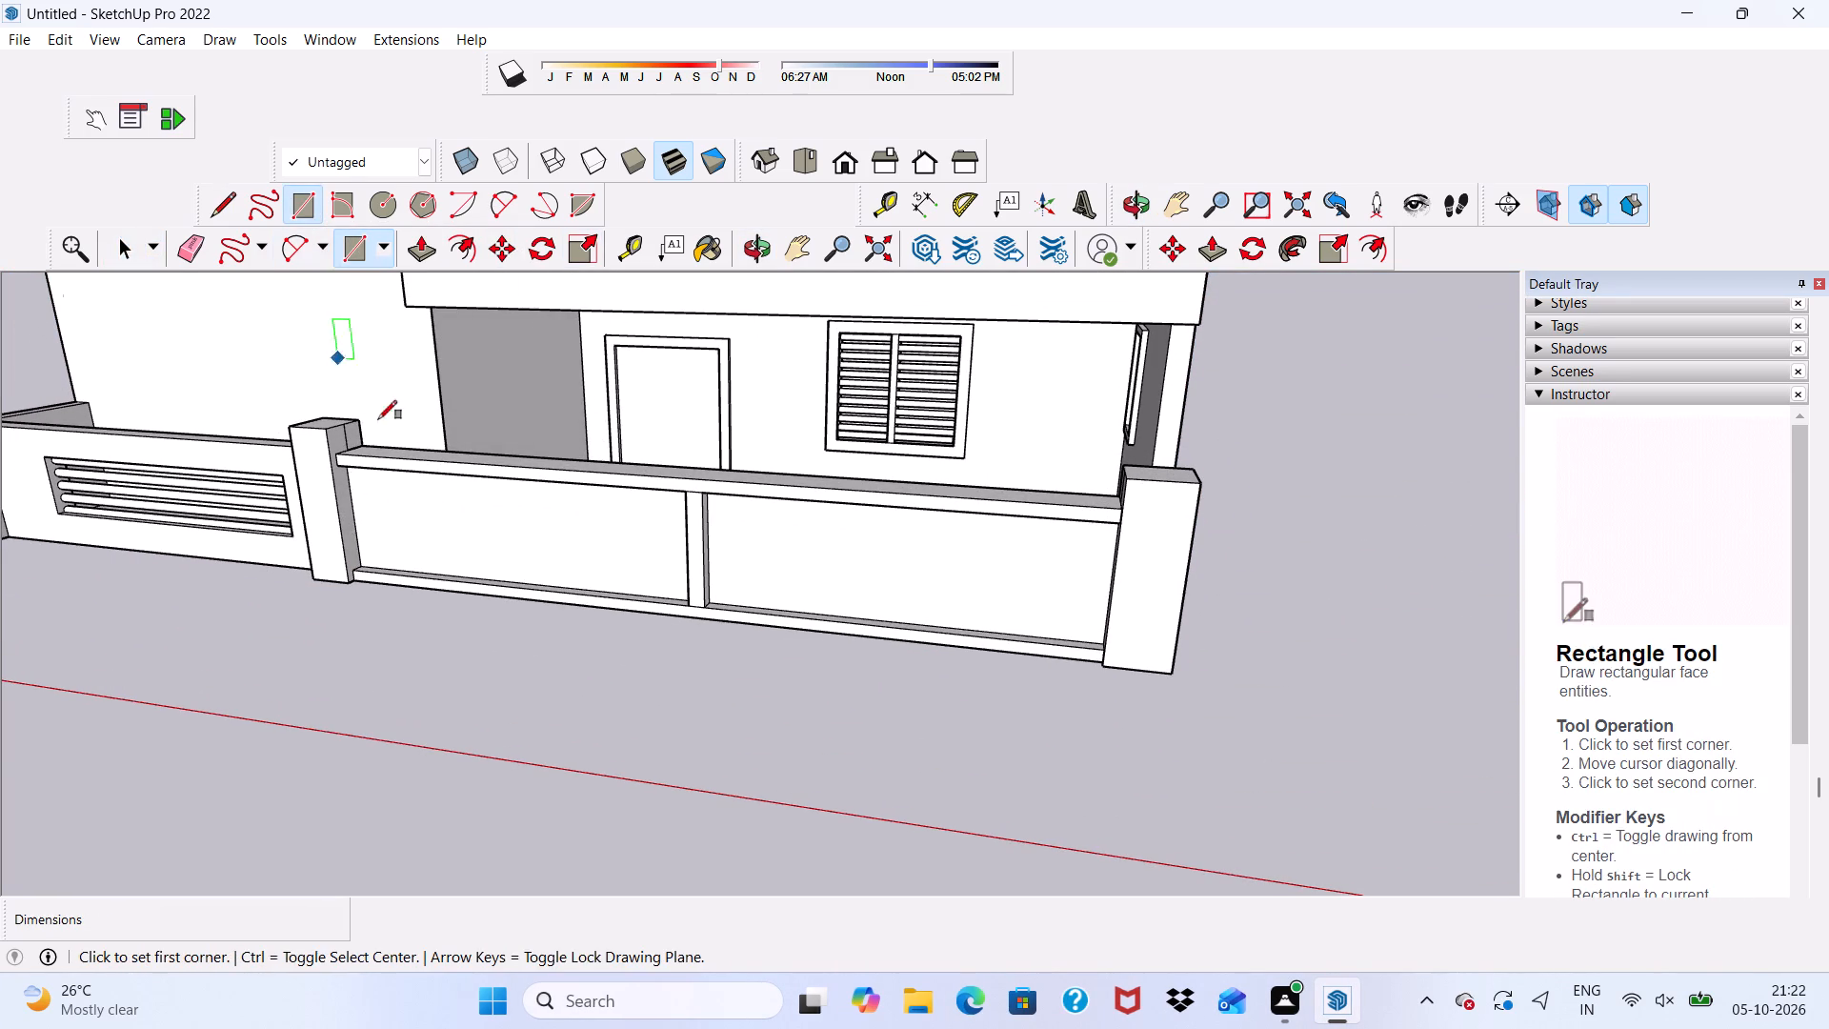
scroll(405, 457, "up", 4)
scroll(388, 503, "down", 1)
middle_click_drag(388, 494, 399, 346)
scroll(379, 380, "up", 11)
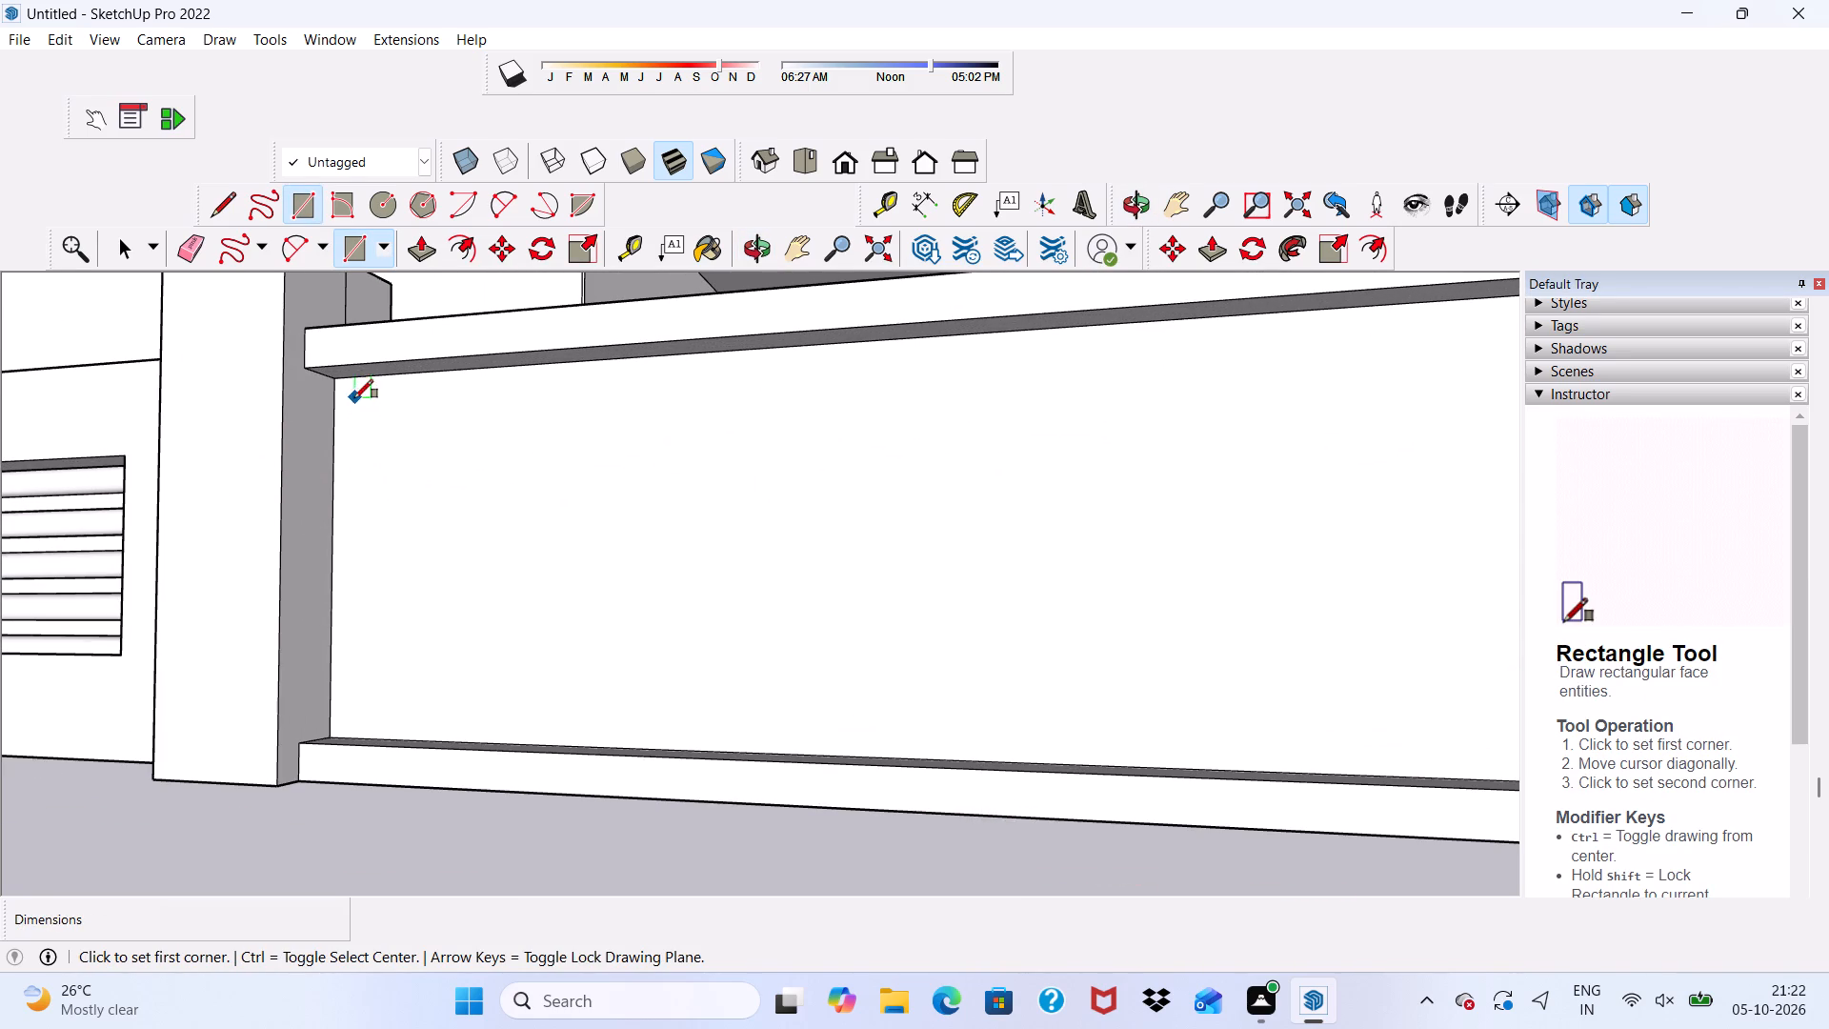
left_click(335, 383)
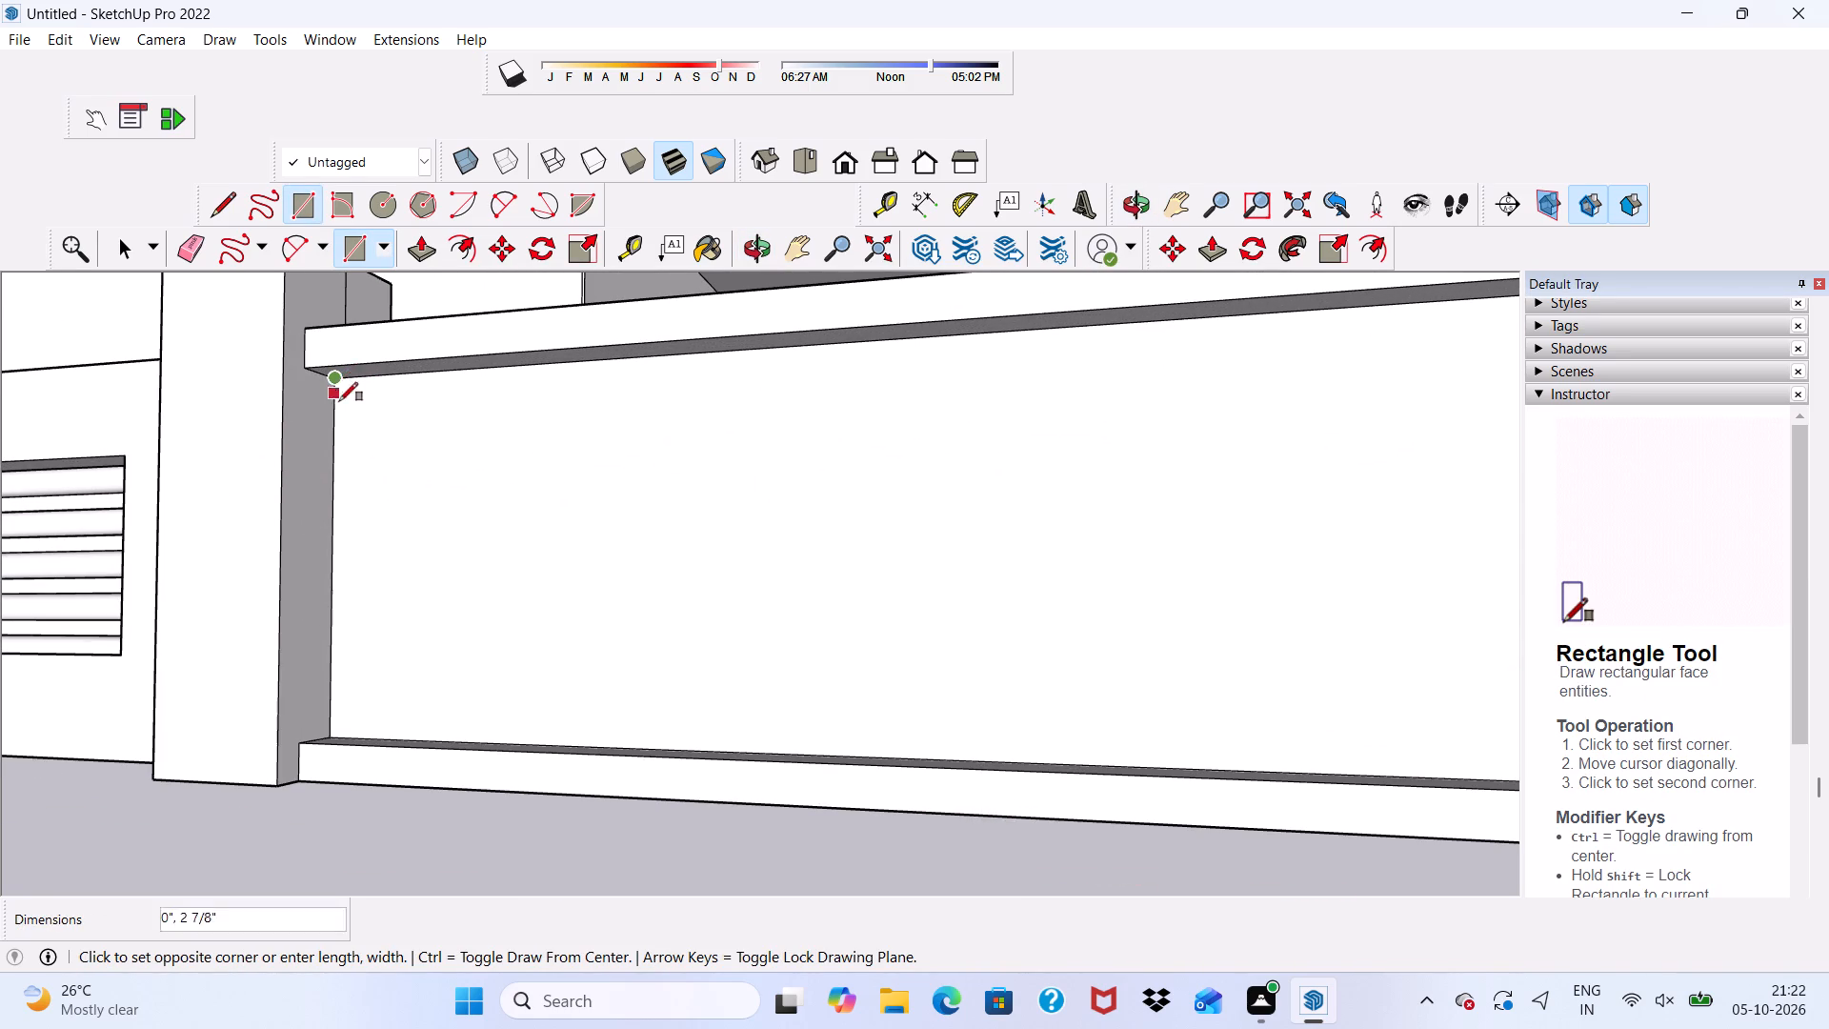
scroll(340, 403, "down", 10)
scroll(667, 454, "up", 5)
scroll(988, 407, "up", 4)
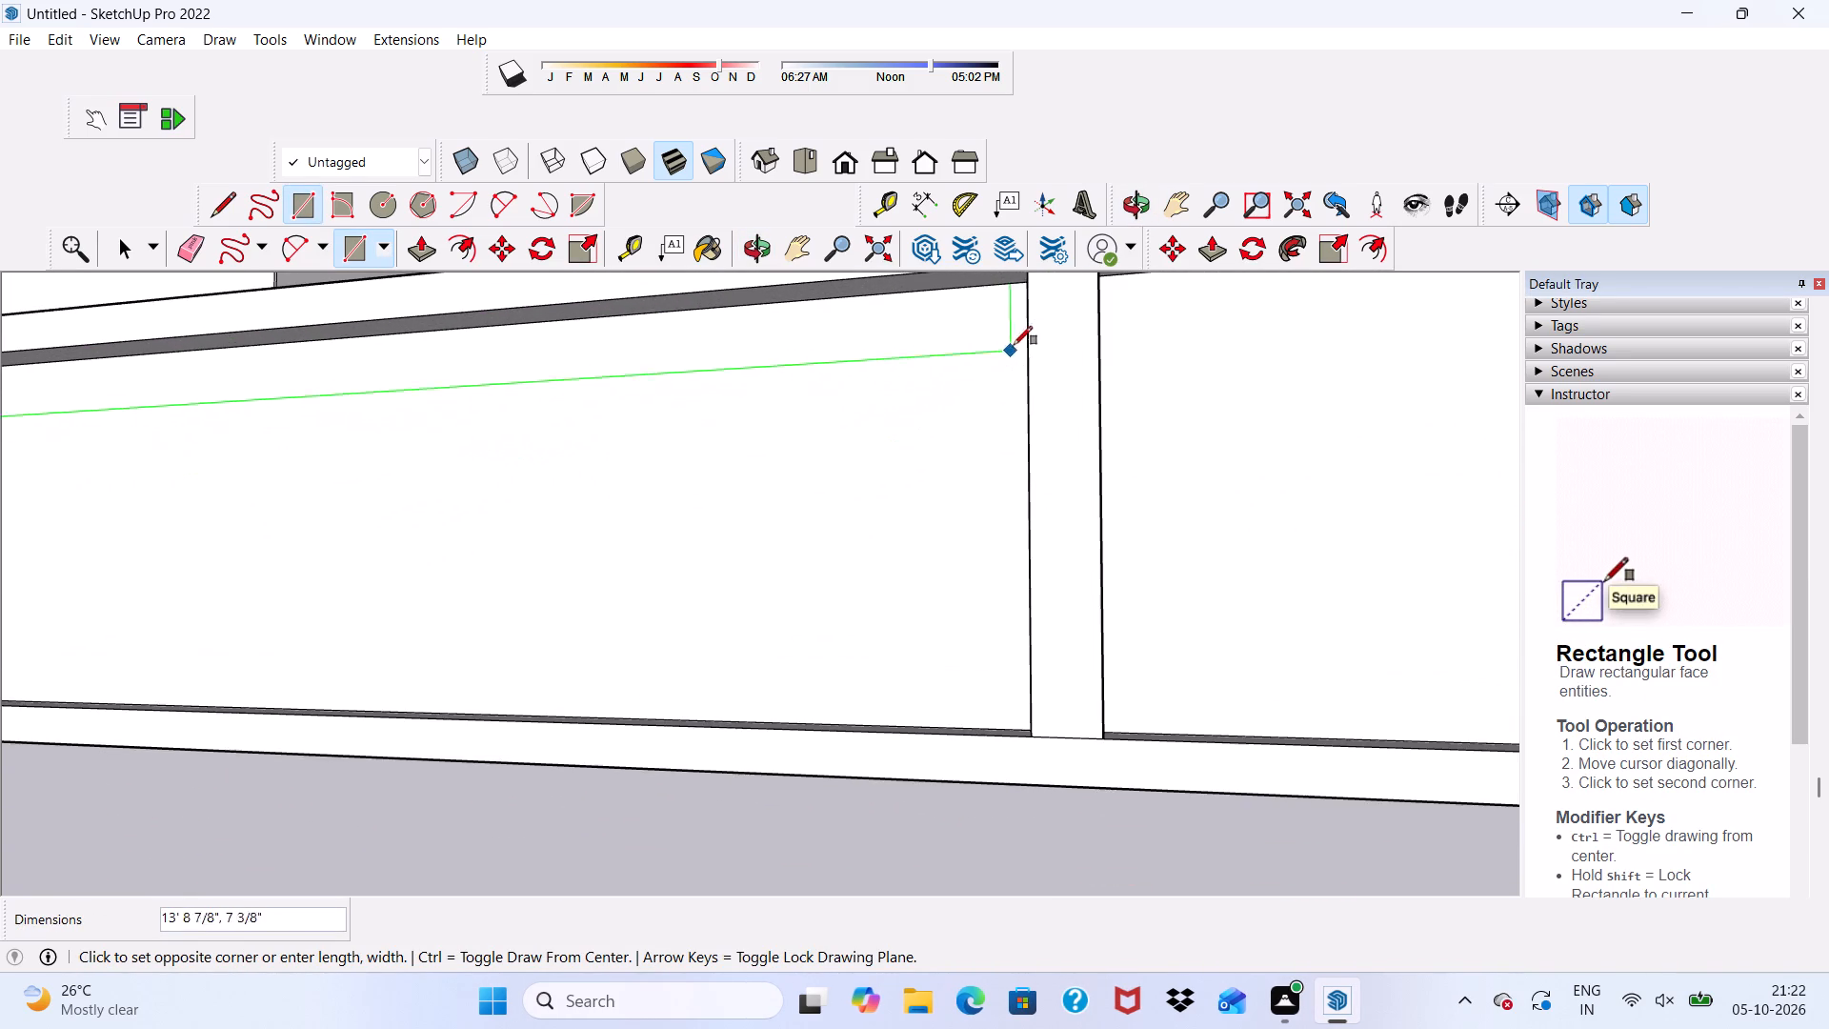
scroll(1024, 324, "up", 2)
scroll(1029, 306, "down", 1)
middle_click_drag(1029, 306, 1178, 329)
scroll(941, 309, "up", 1)
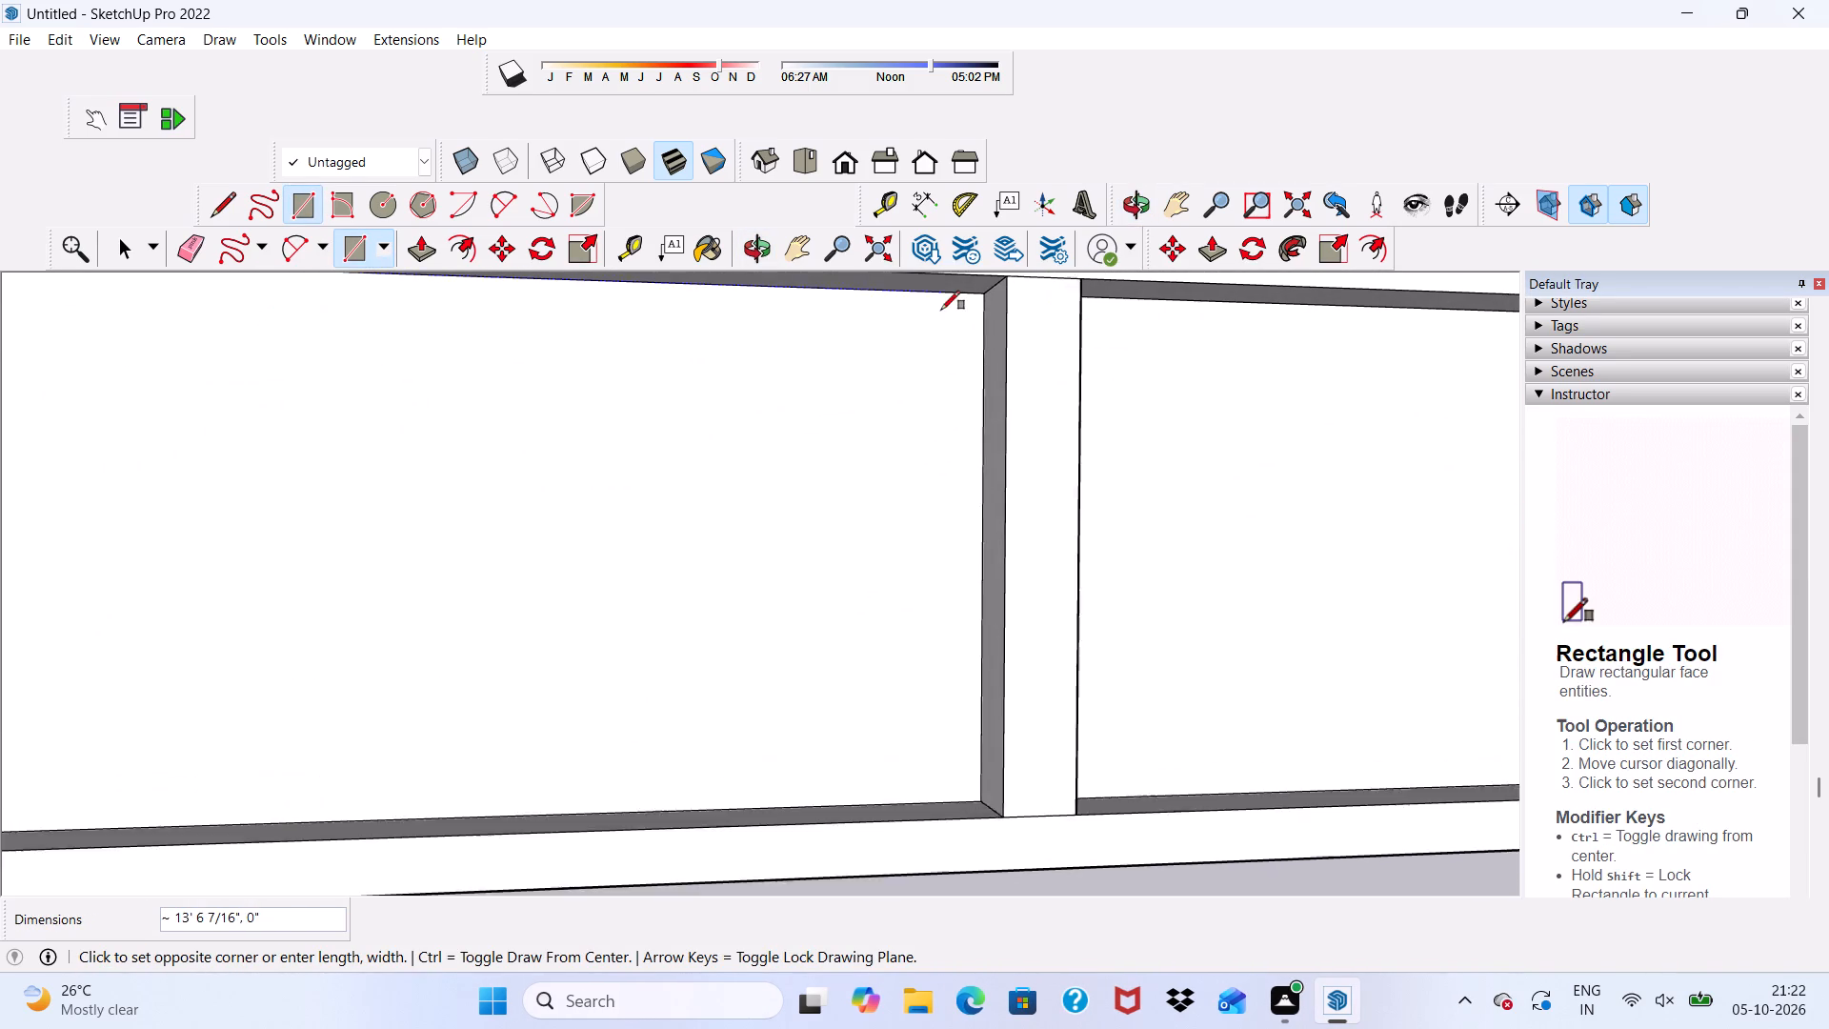
scroll(941, 310, "up", 1)
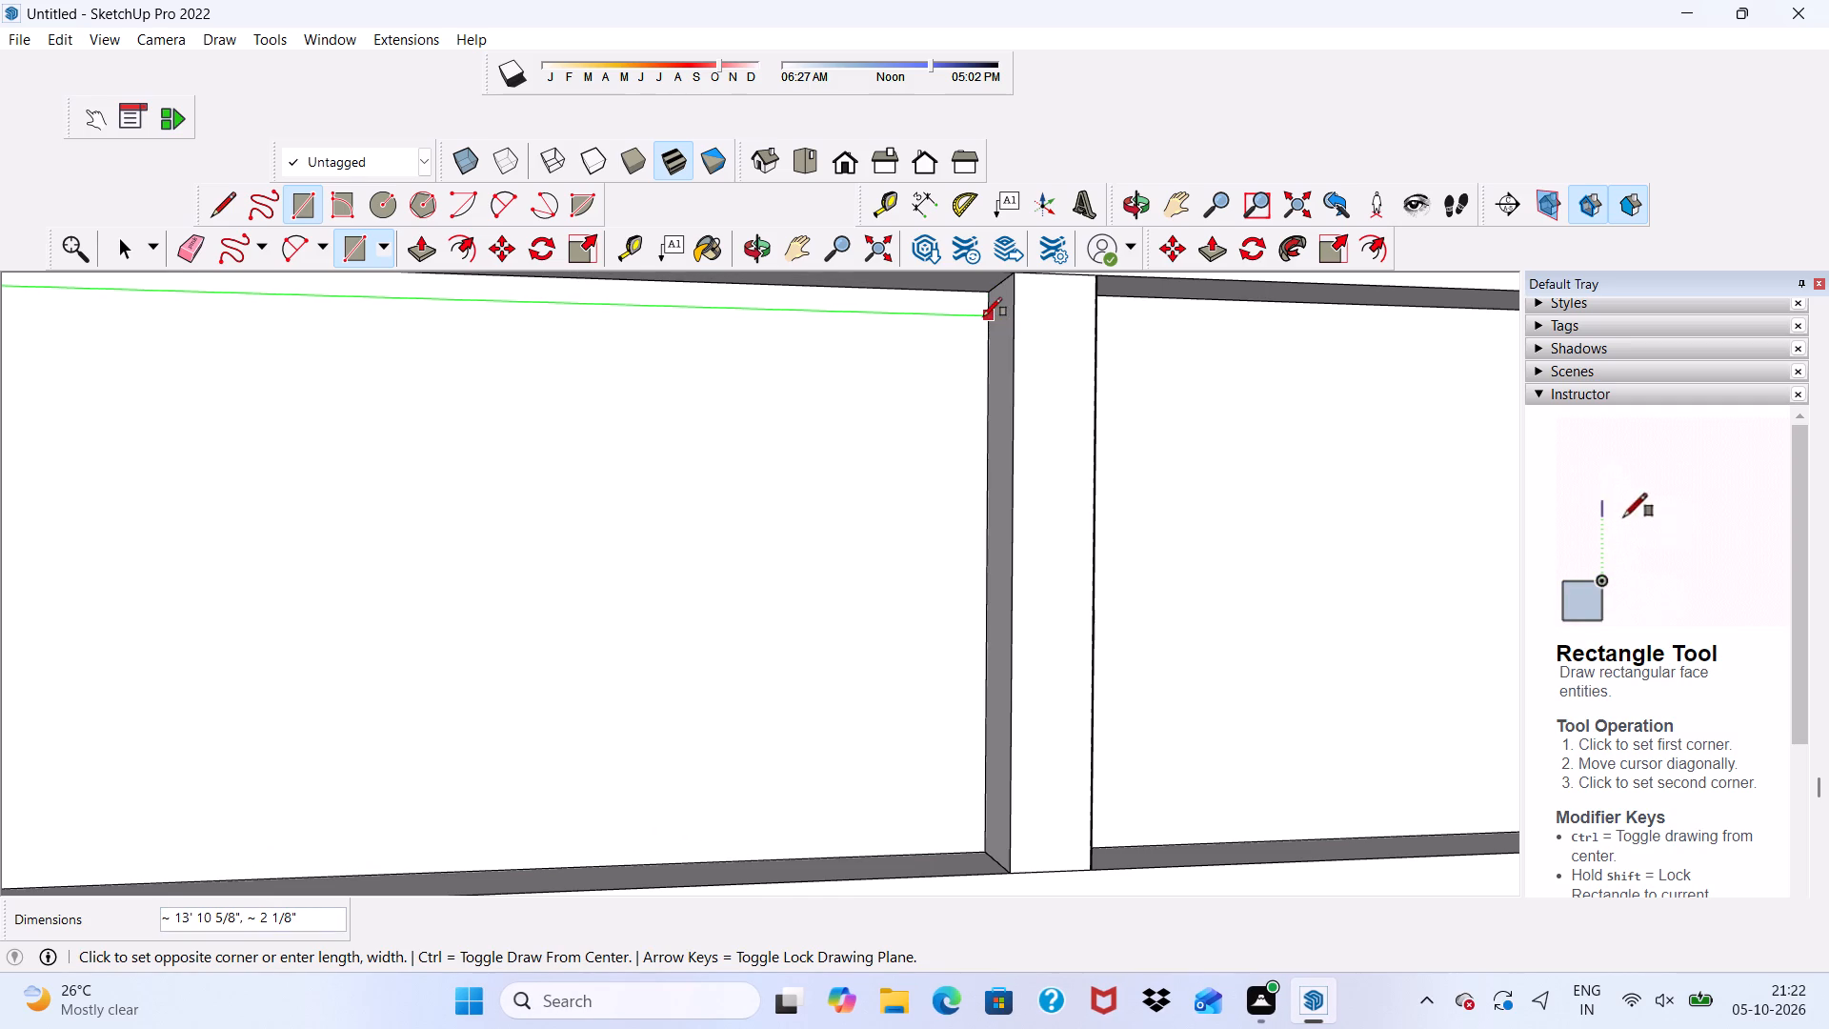
left_click(983, 316)
key("space")
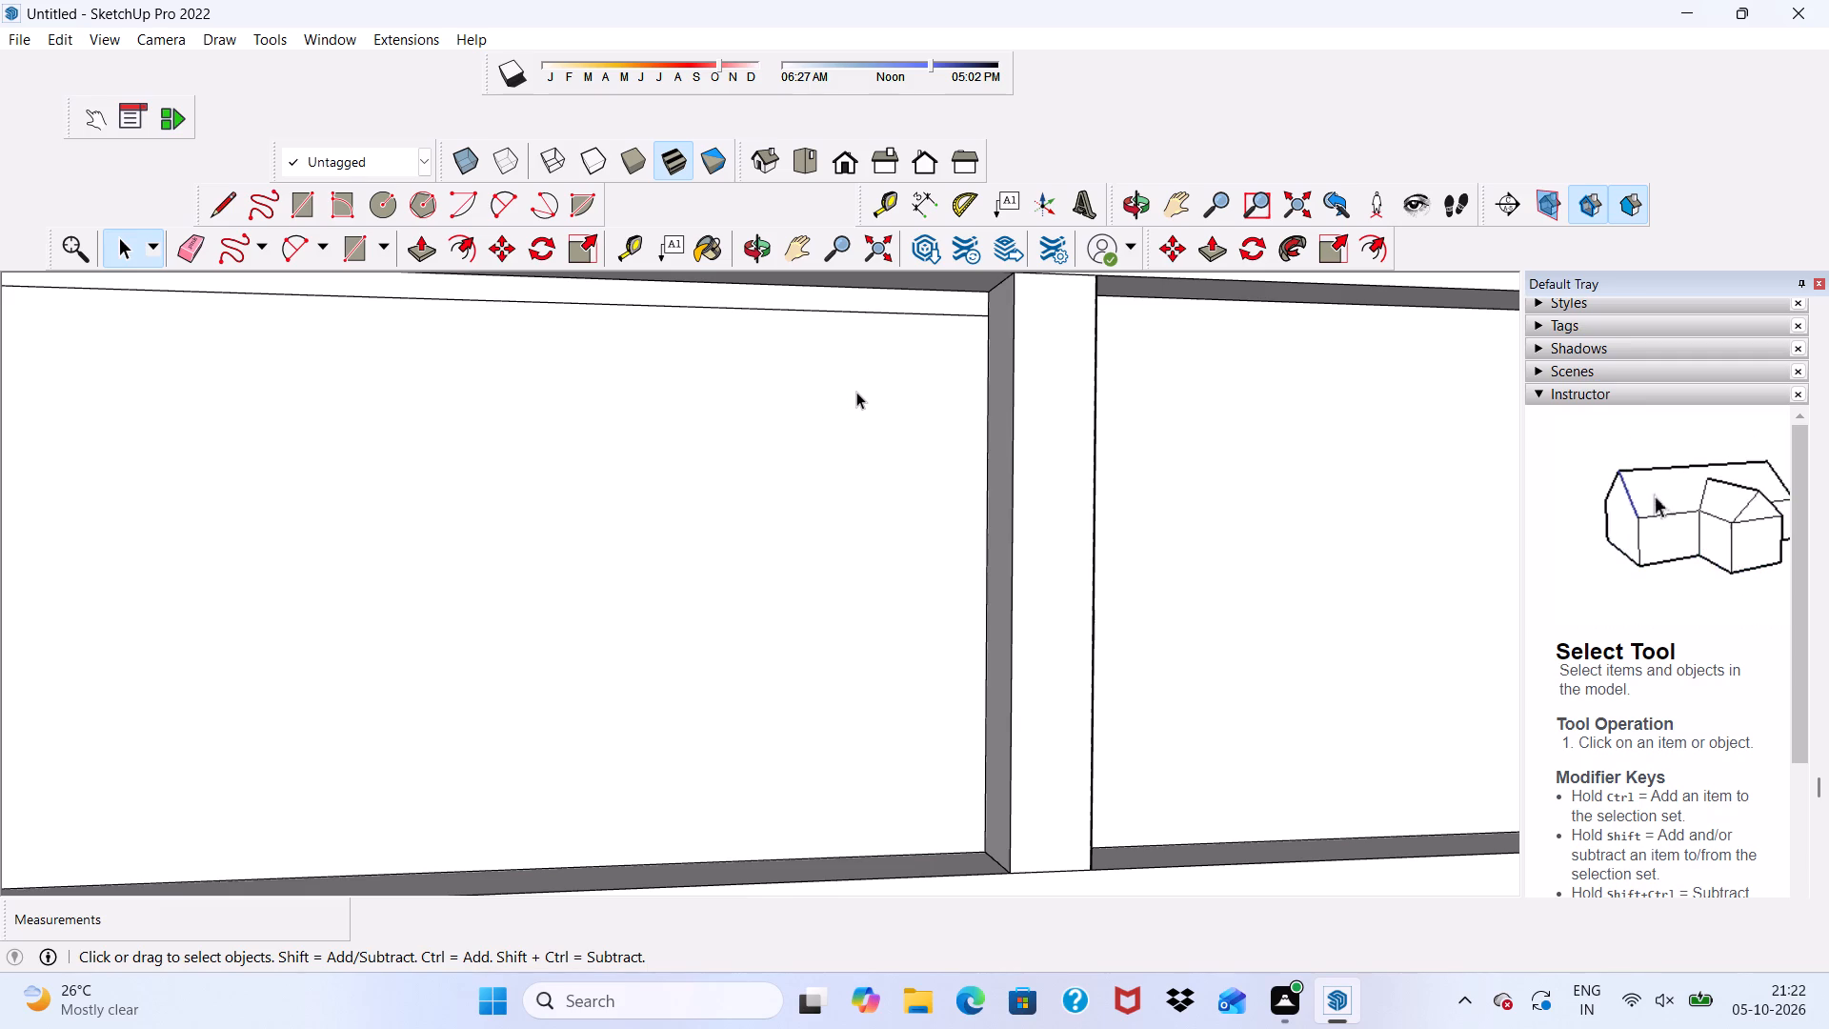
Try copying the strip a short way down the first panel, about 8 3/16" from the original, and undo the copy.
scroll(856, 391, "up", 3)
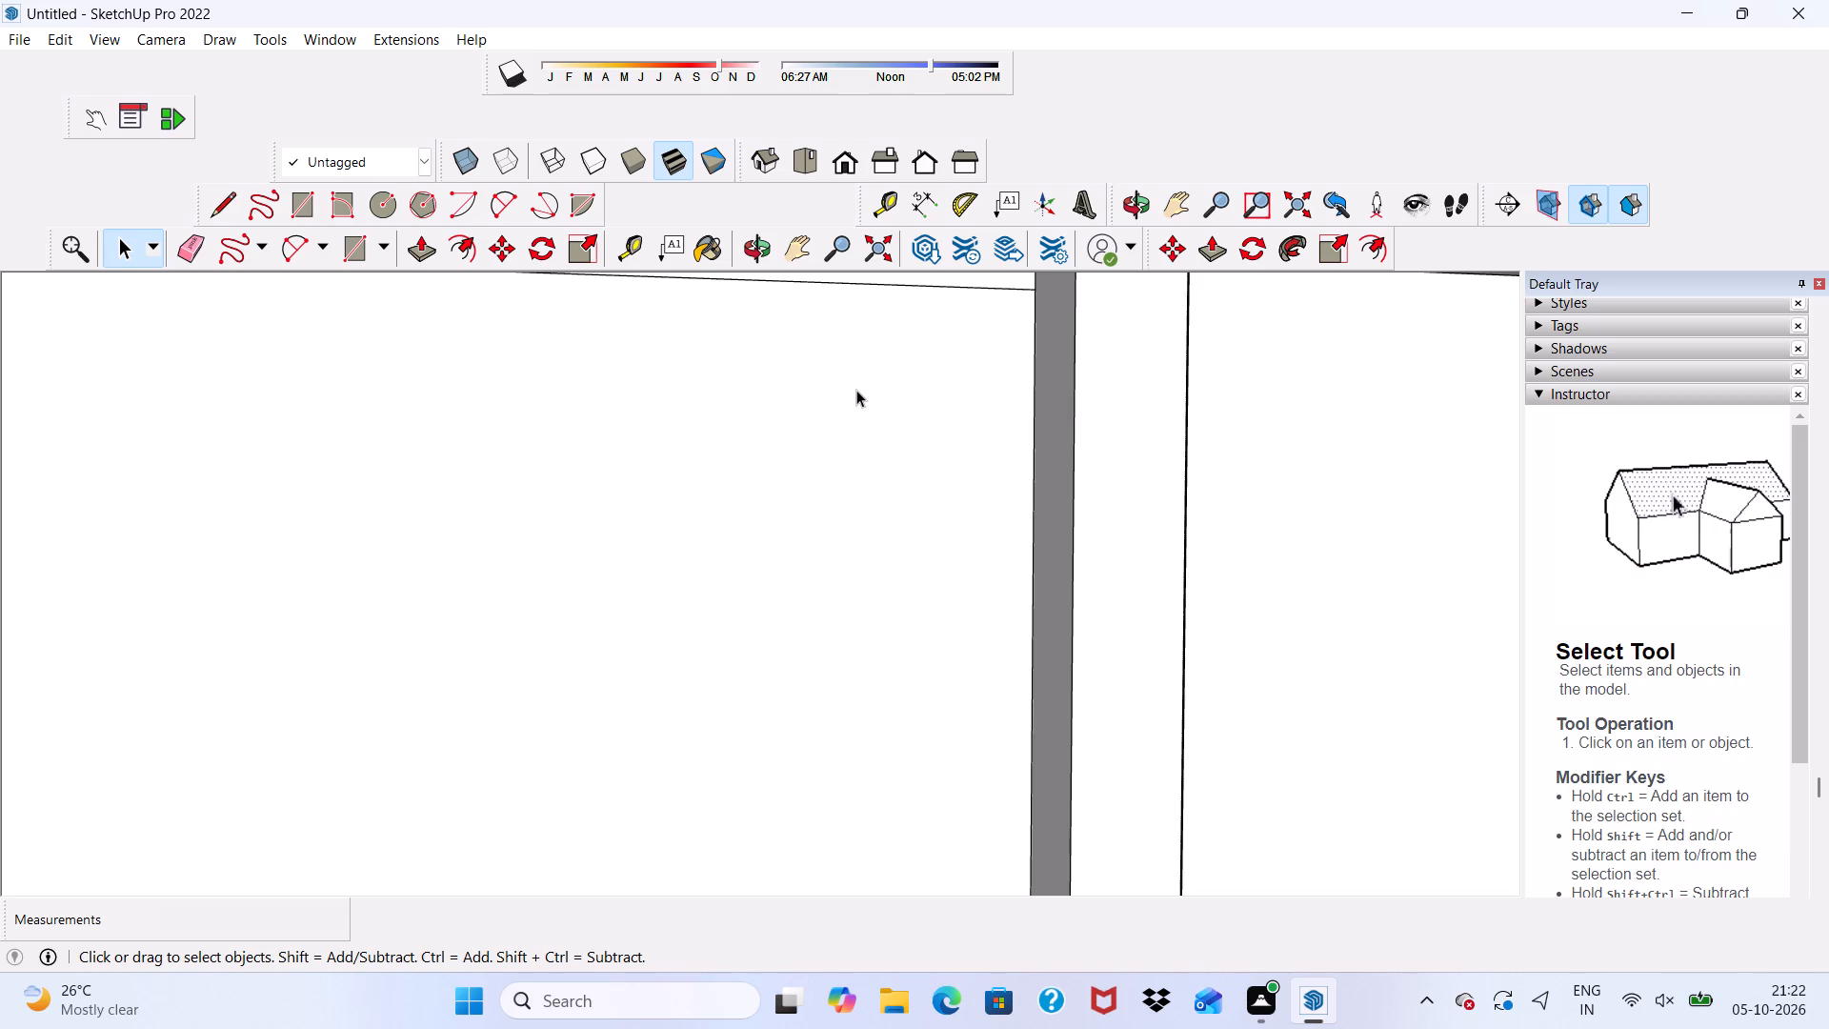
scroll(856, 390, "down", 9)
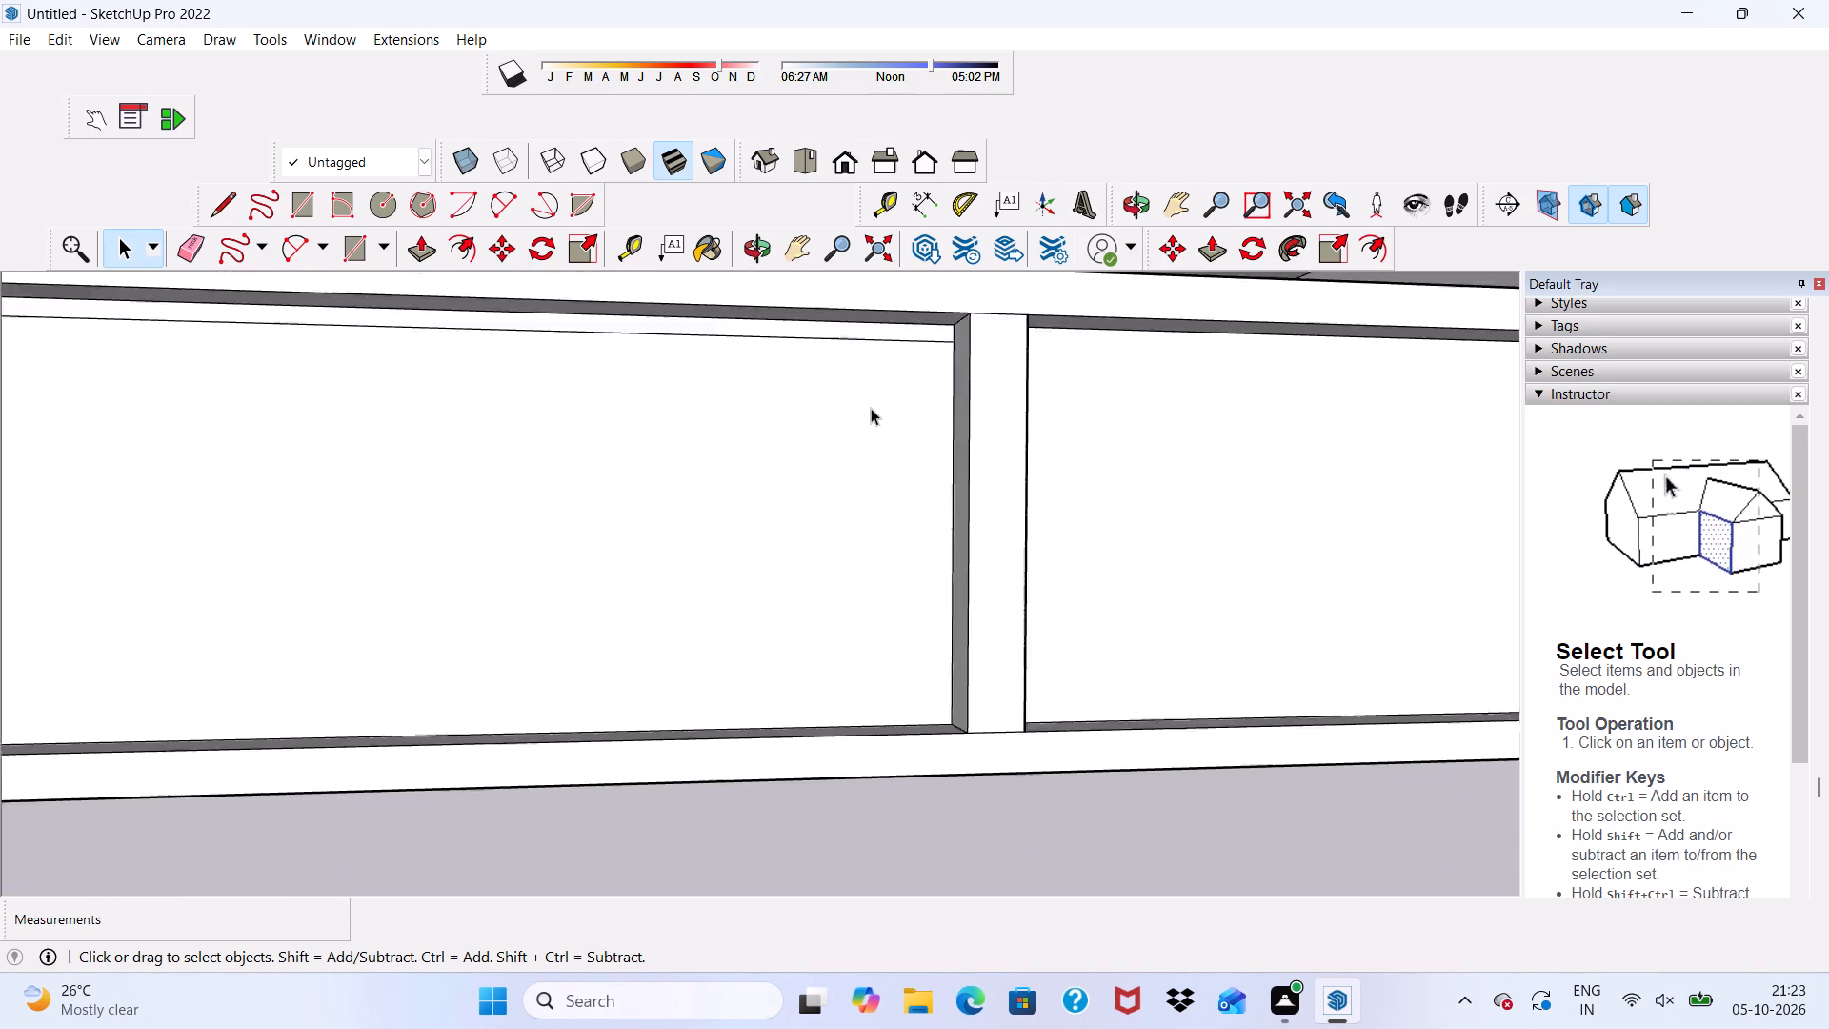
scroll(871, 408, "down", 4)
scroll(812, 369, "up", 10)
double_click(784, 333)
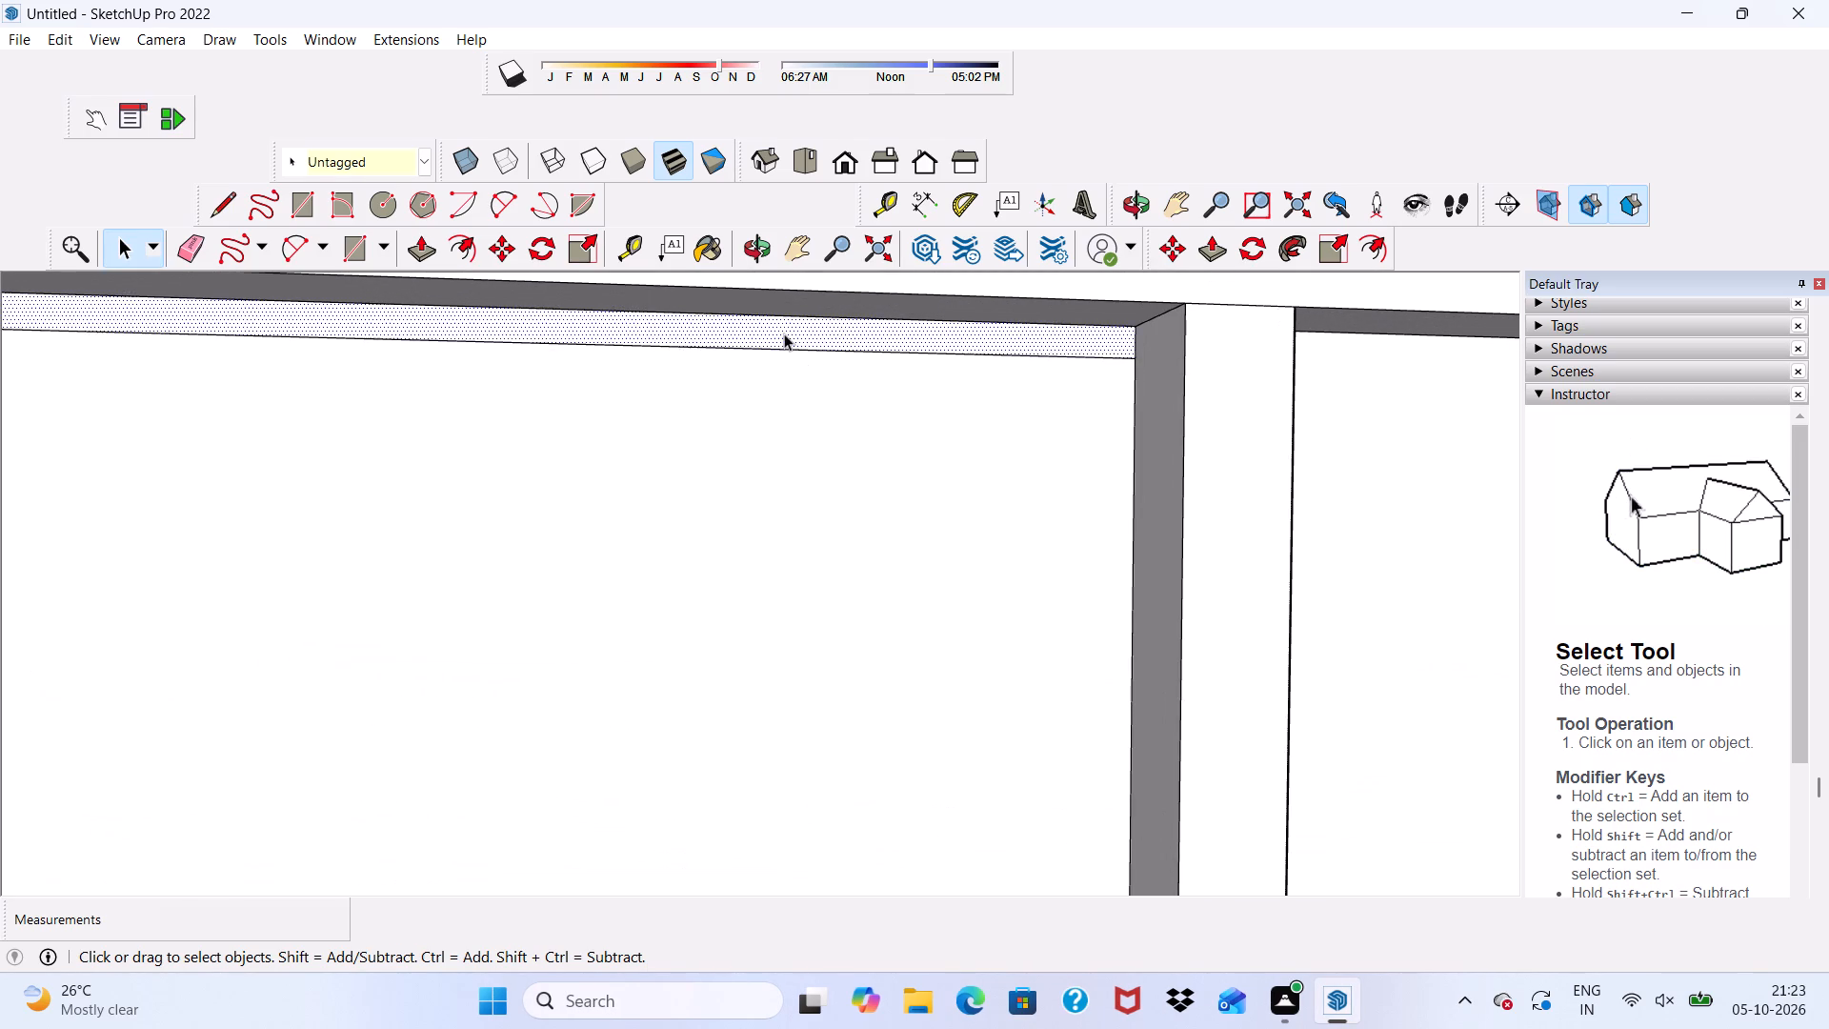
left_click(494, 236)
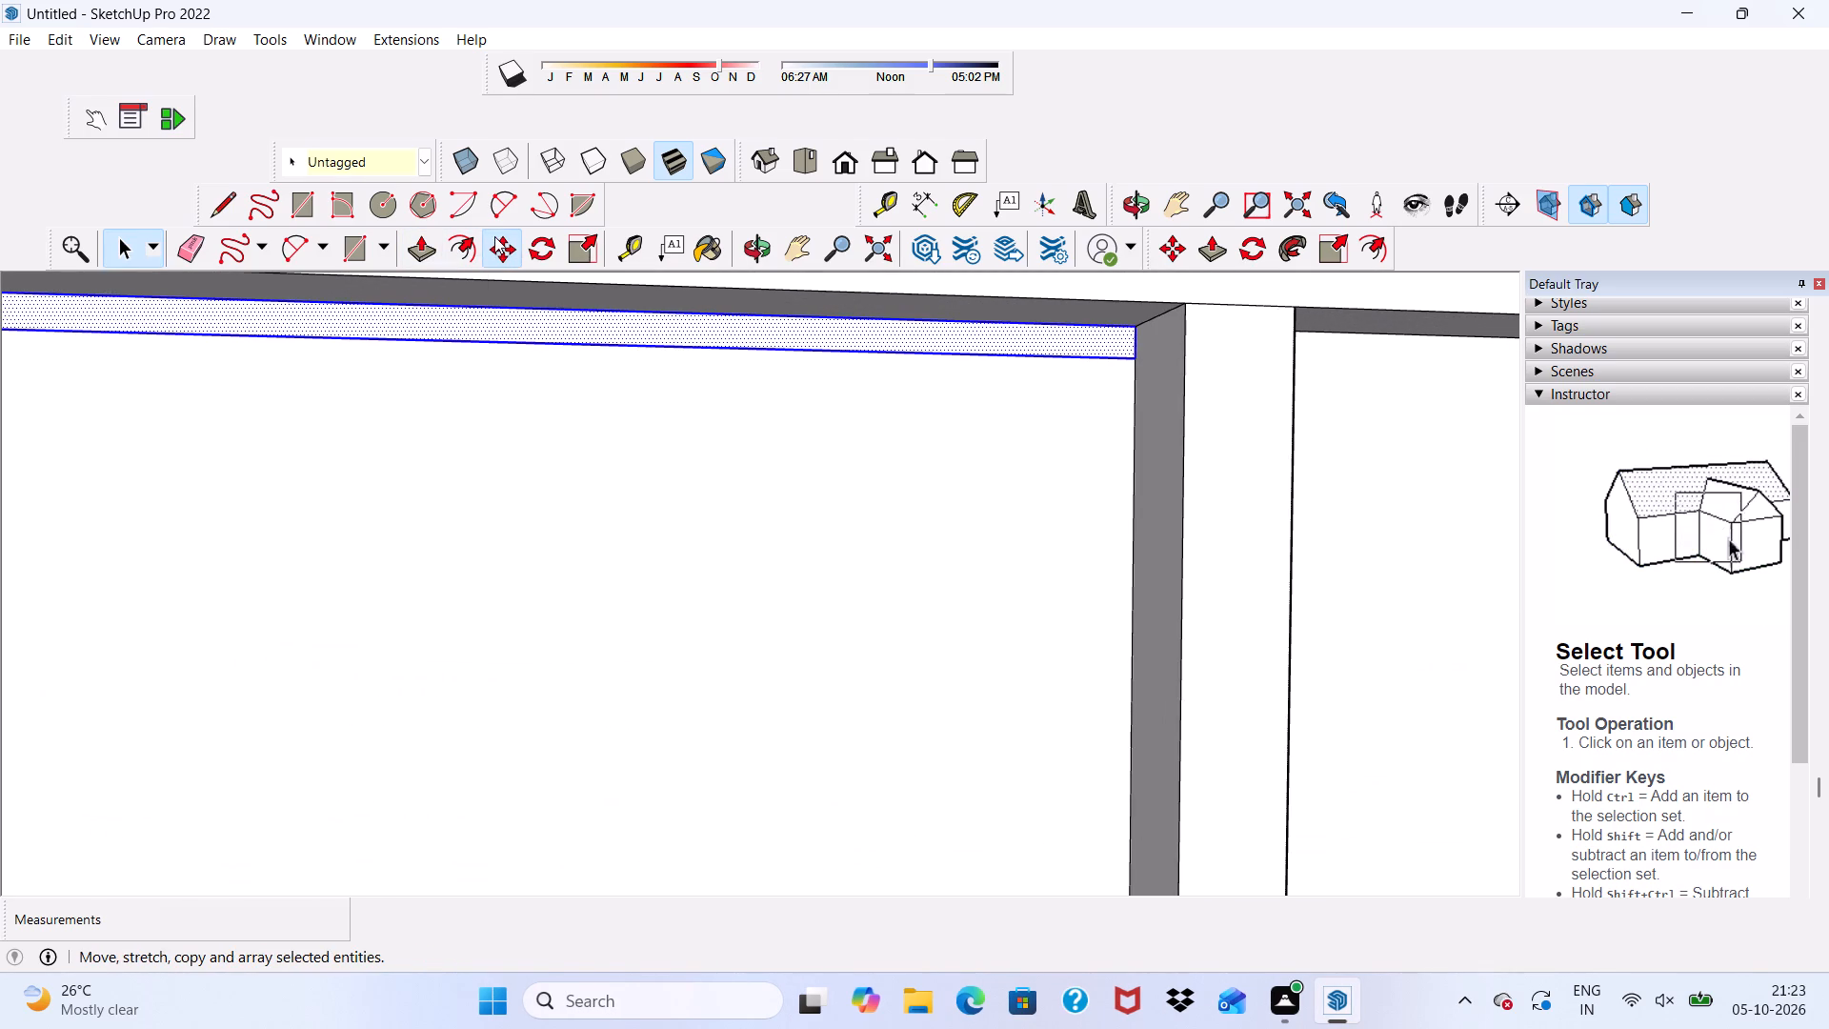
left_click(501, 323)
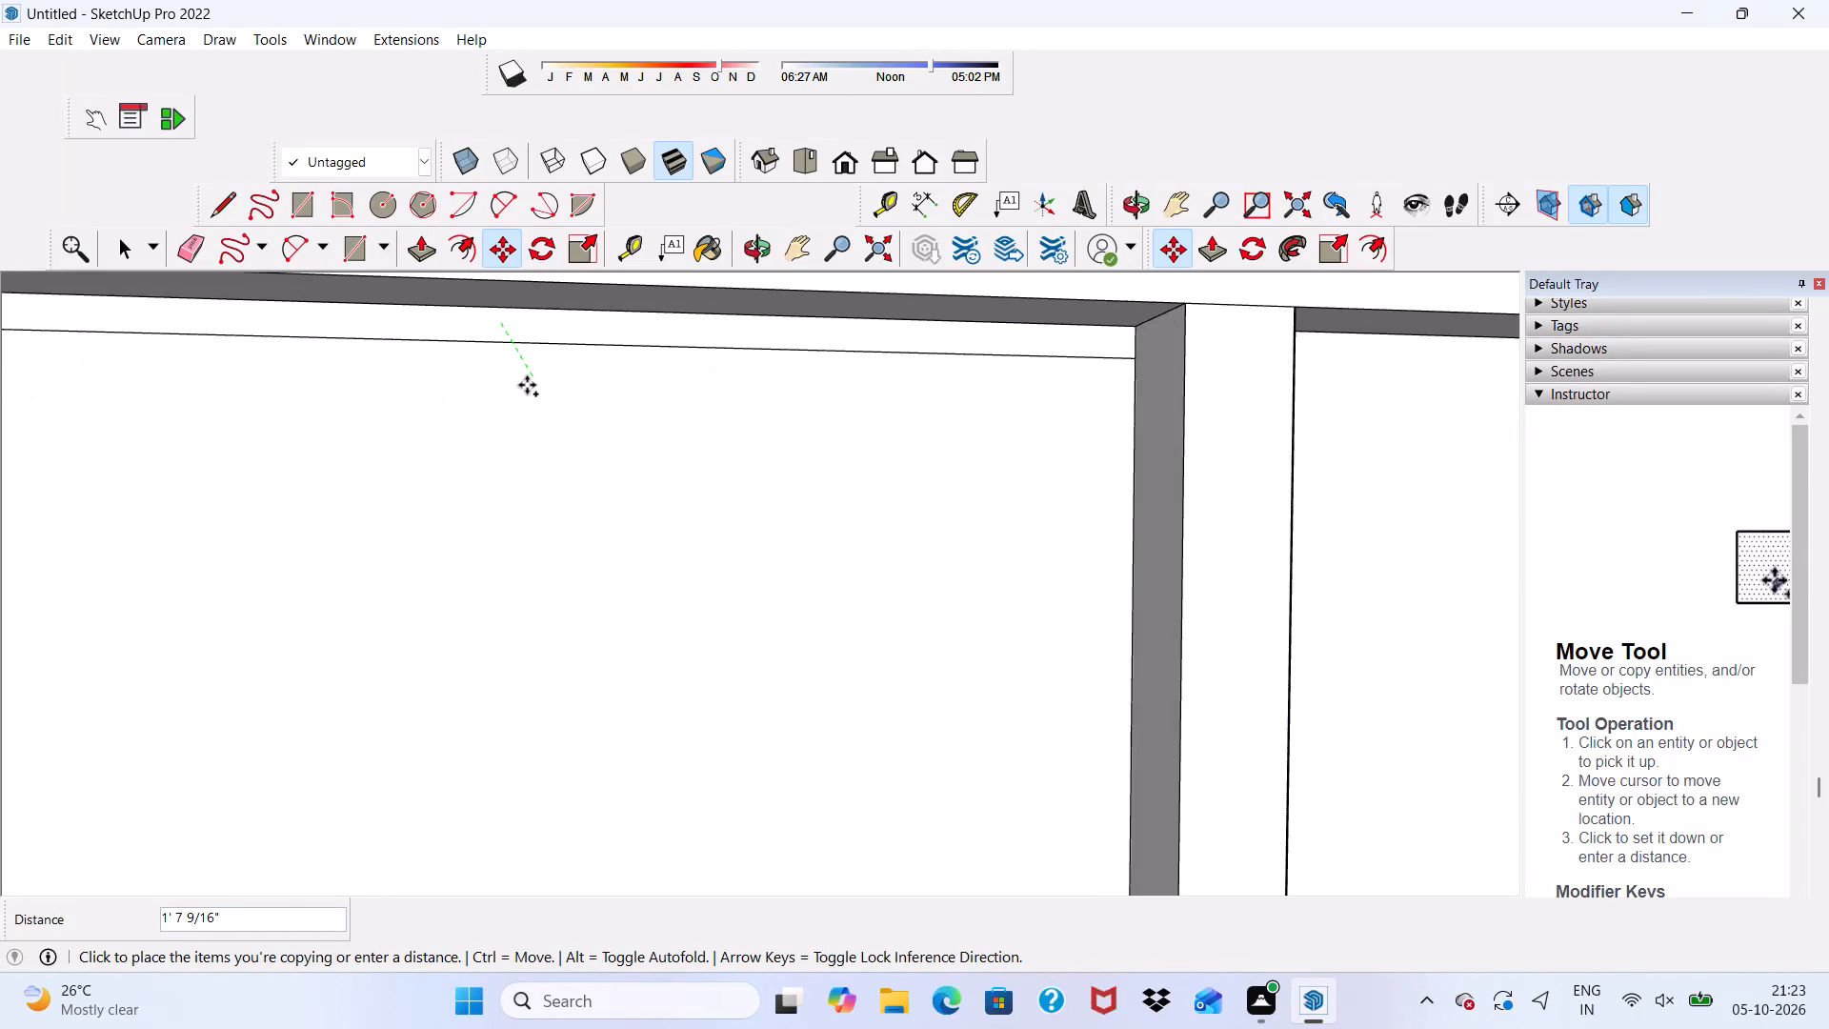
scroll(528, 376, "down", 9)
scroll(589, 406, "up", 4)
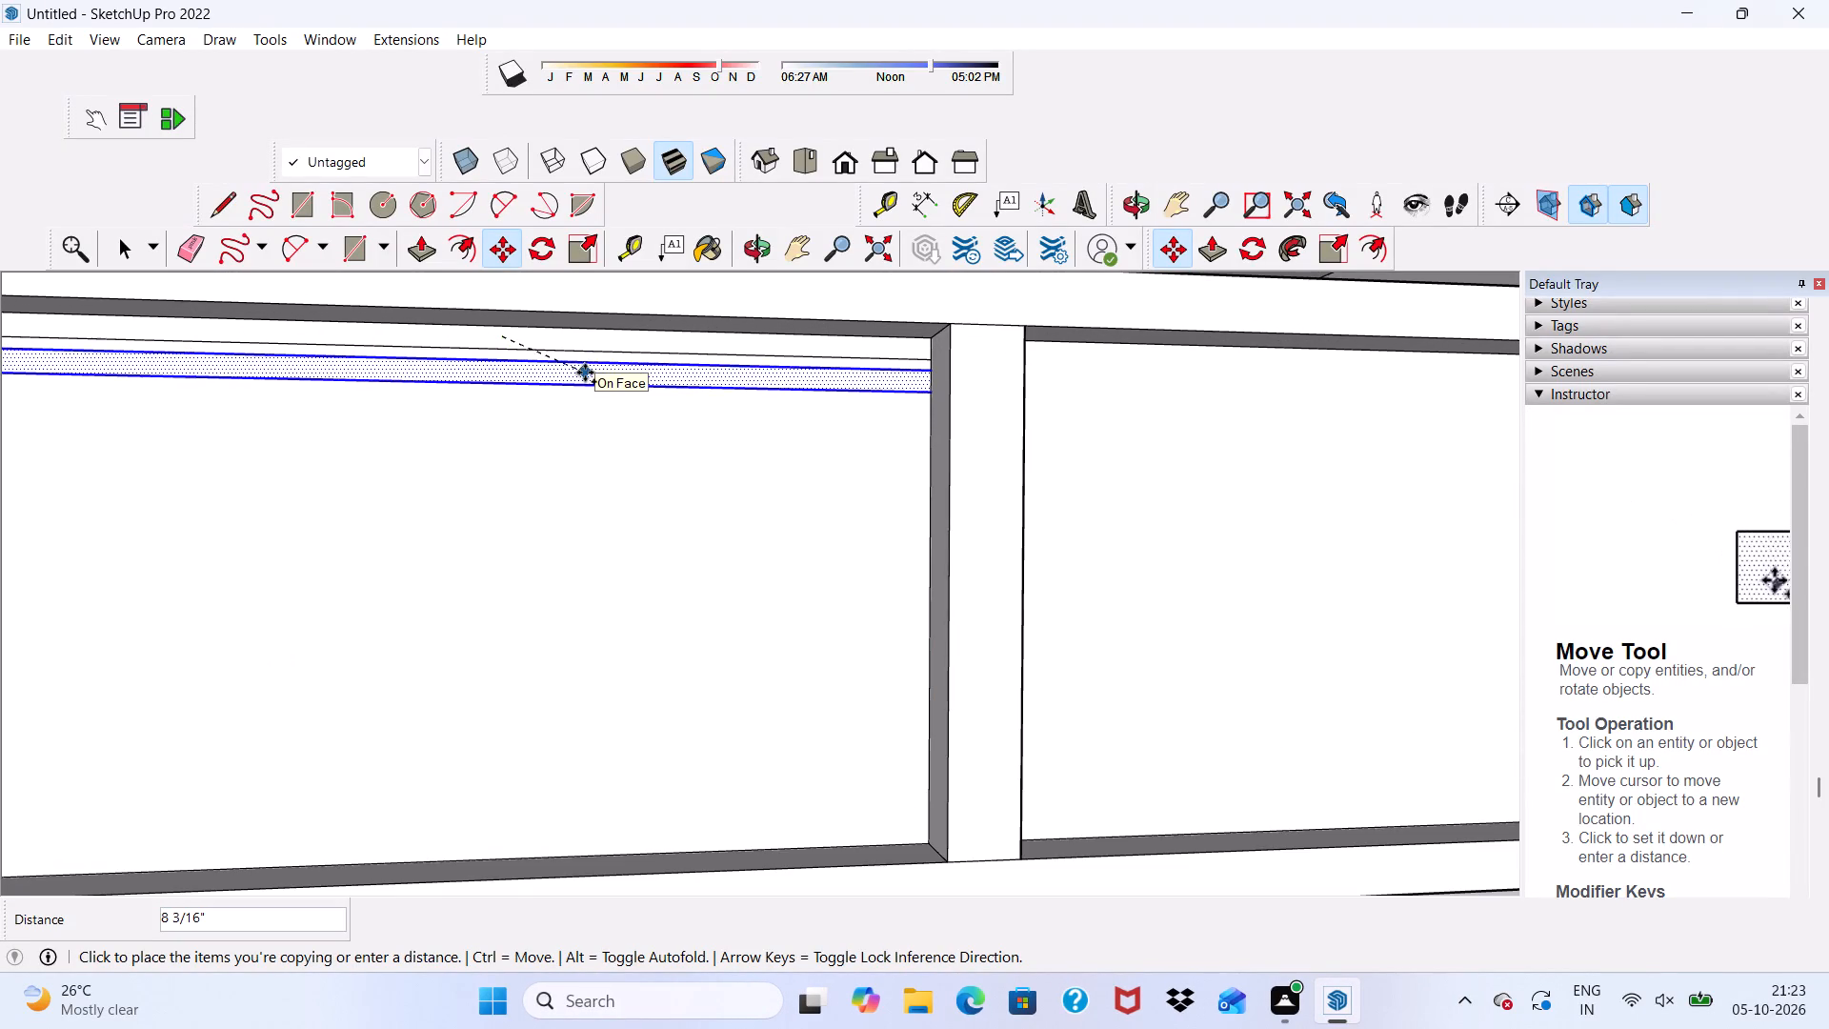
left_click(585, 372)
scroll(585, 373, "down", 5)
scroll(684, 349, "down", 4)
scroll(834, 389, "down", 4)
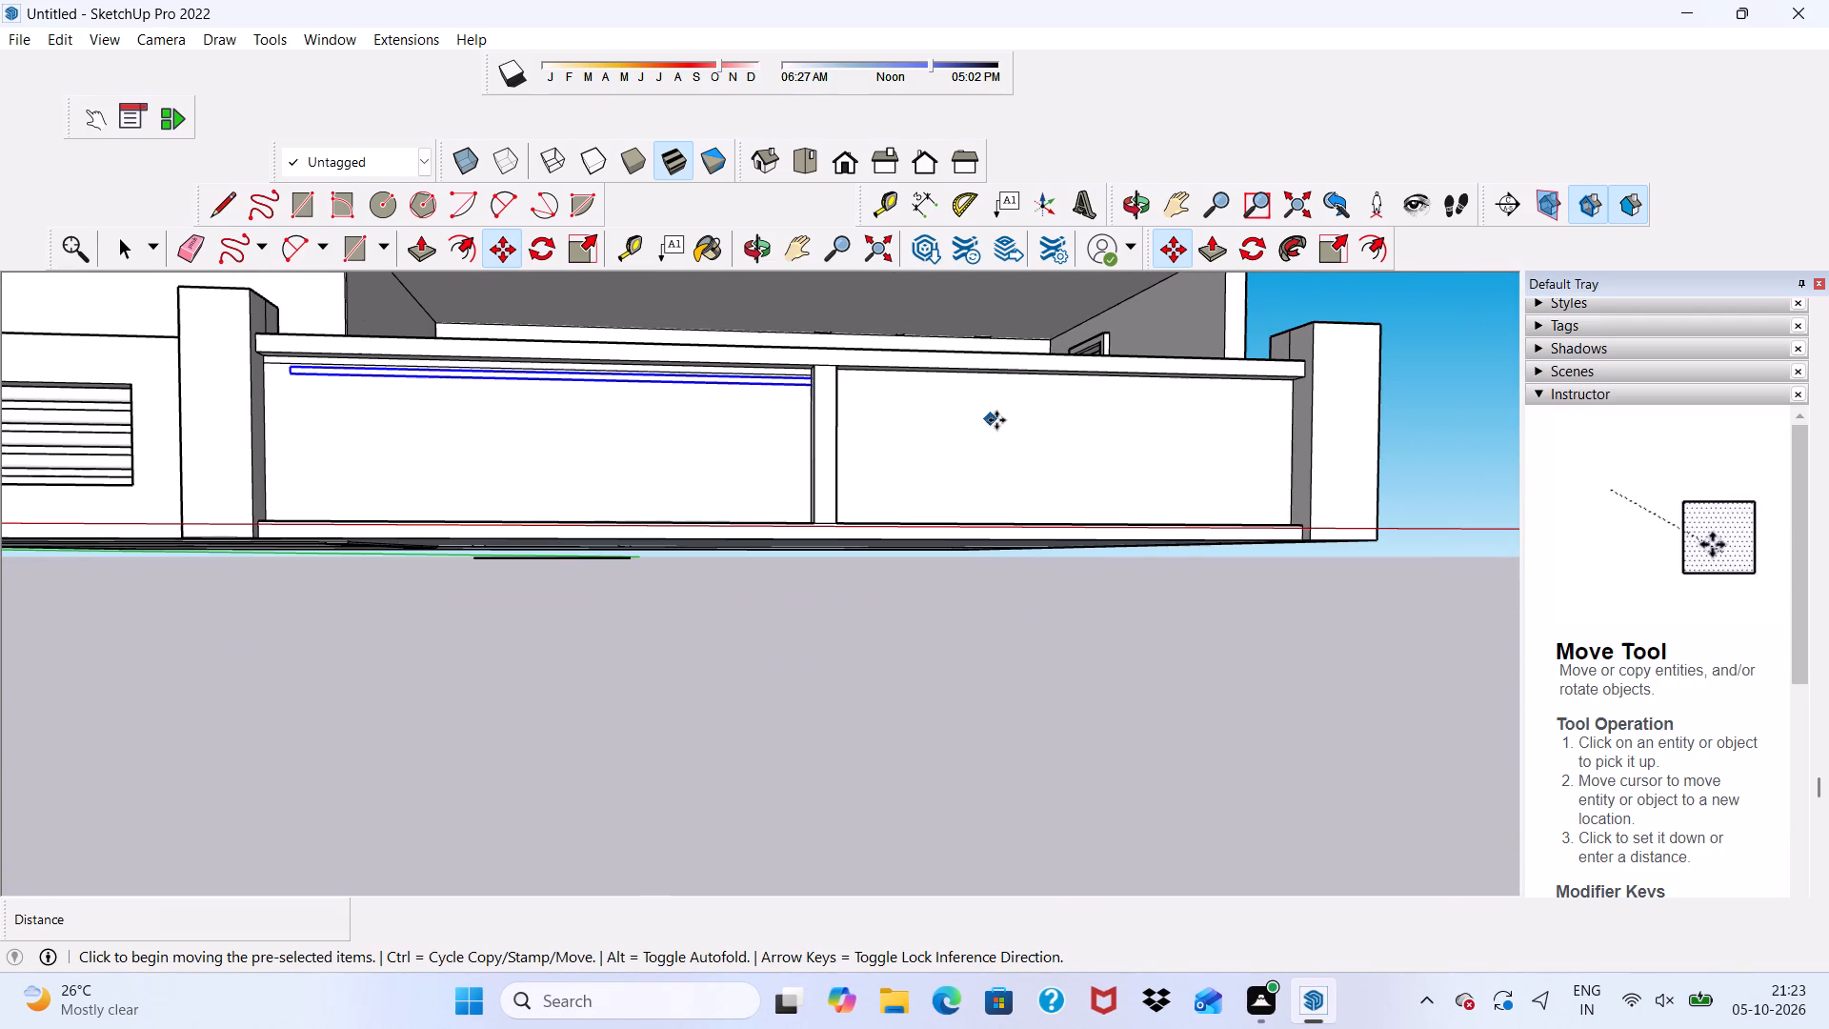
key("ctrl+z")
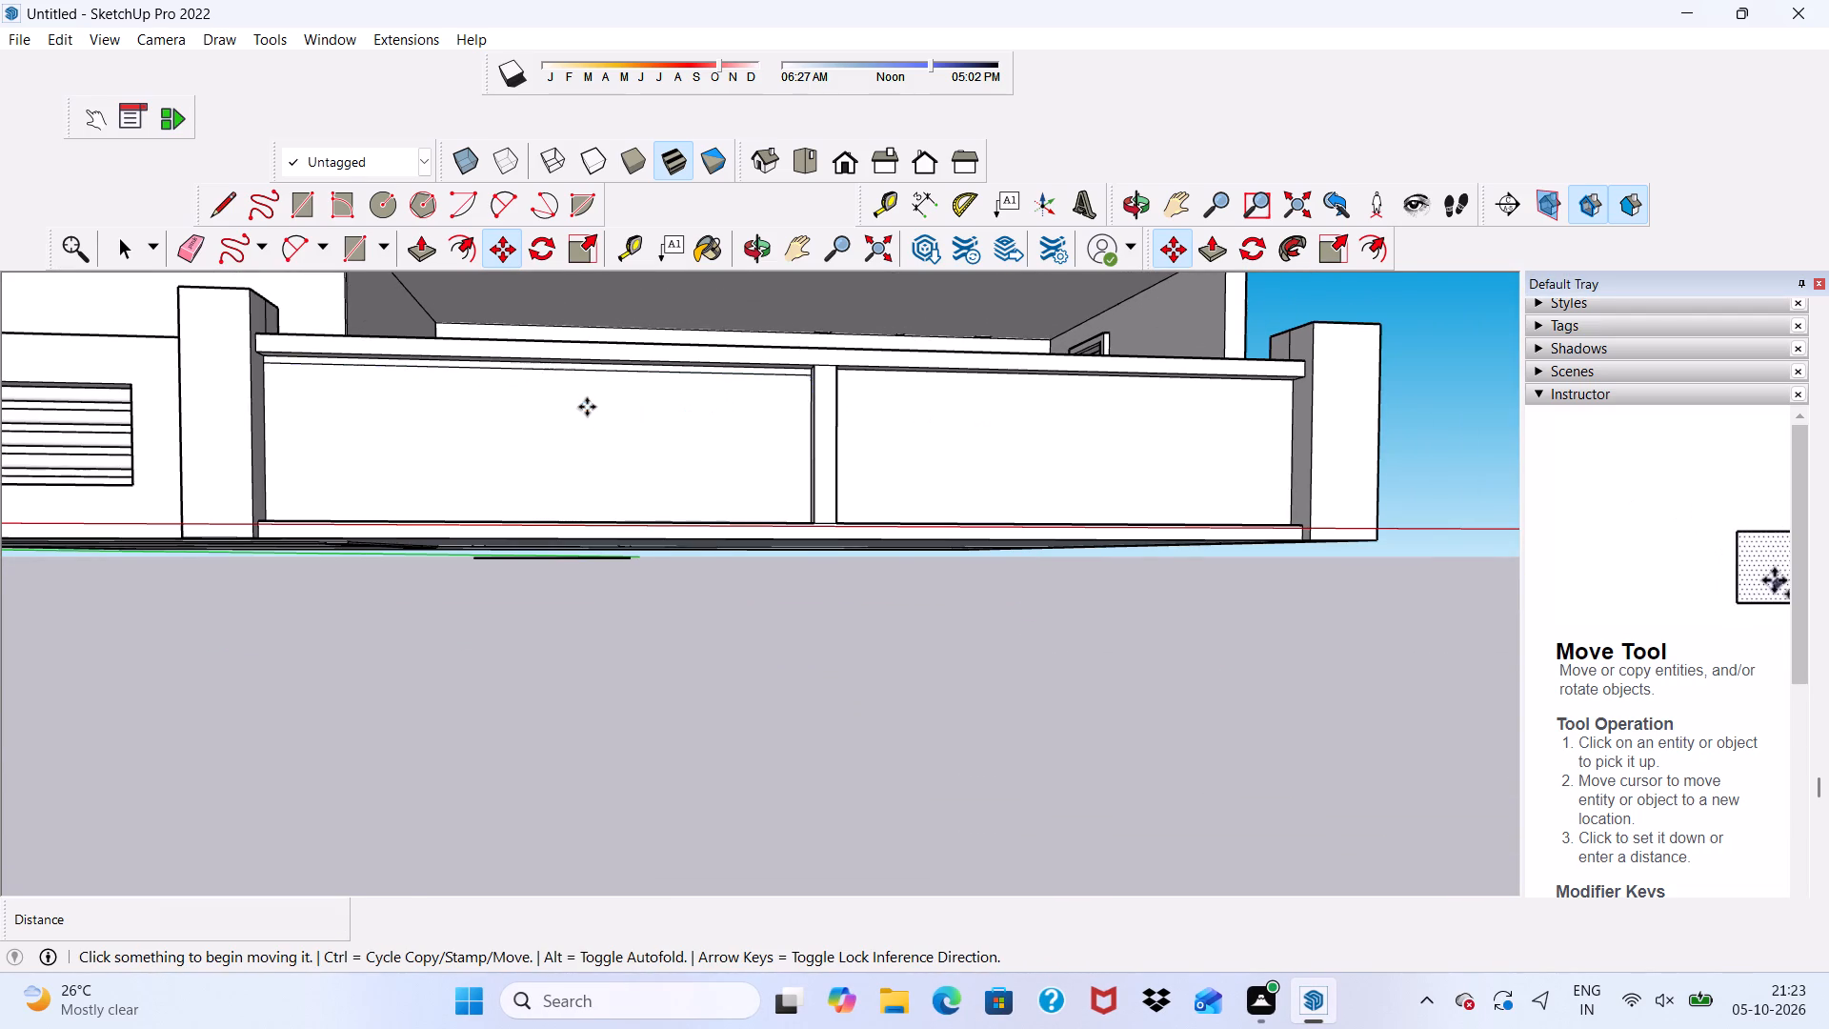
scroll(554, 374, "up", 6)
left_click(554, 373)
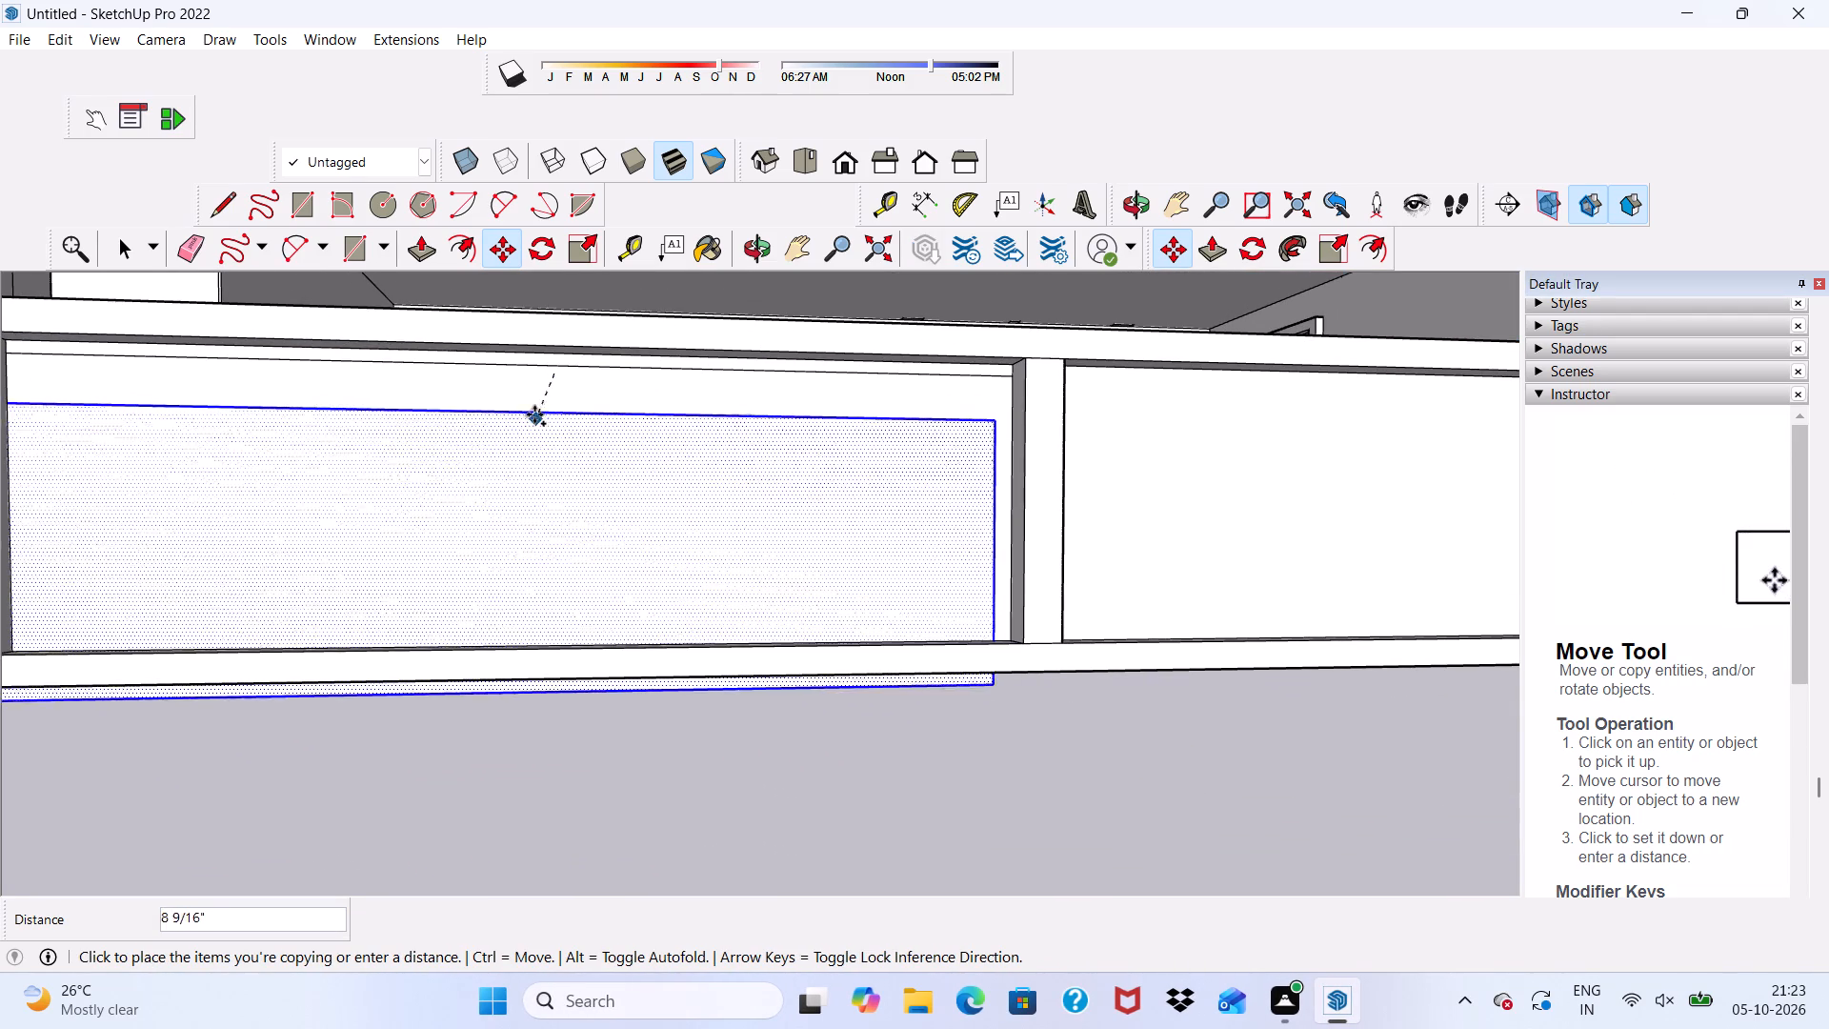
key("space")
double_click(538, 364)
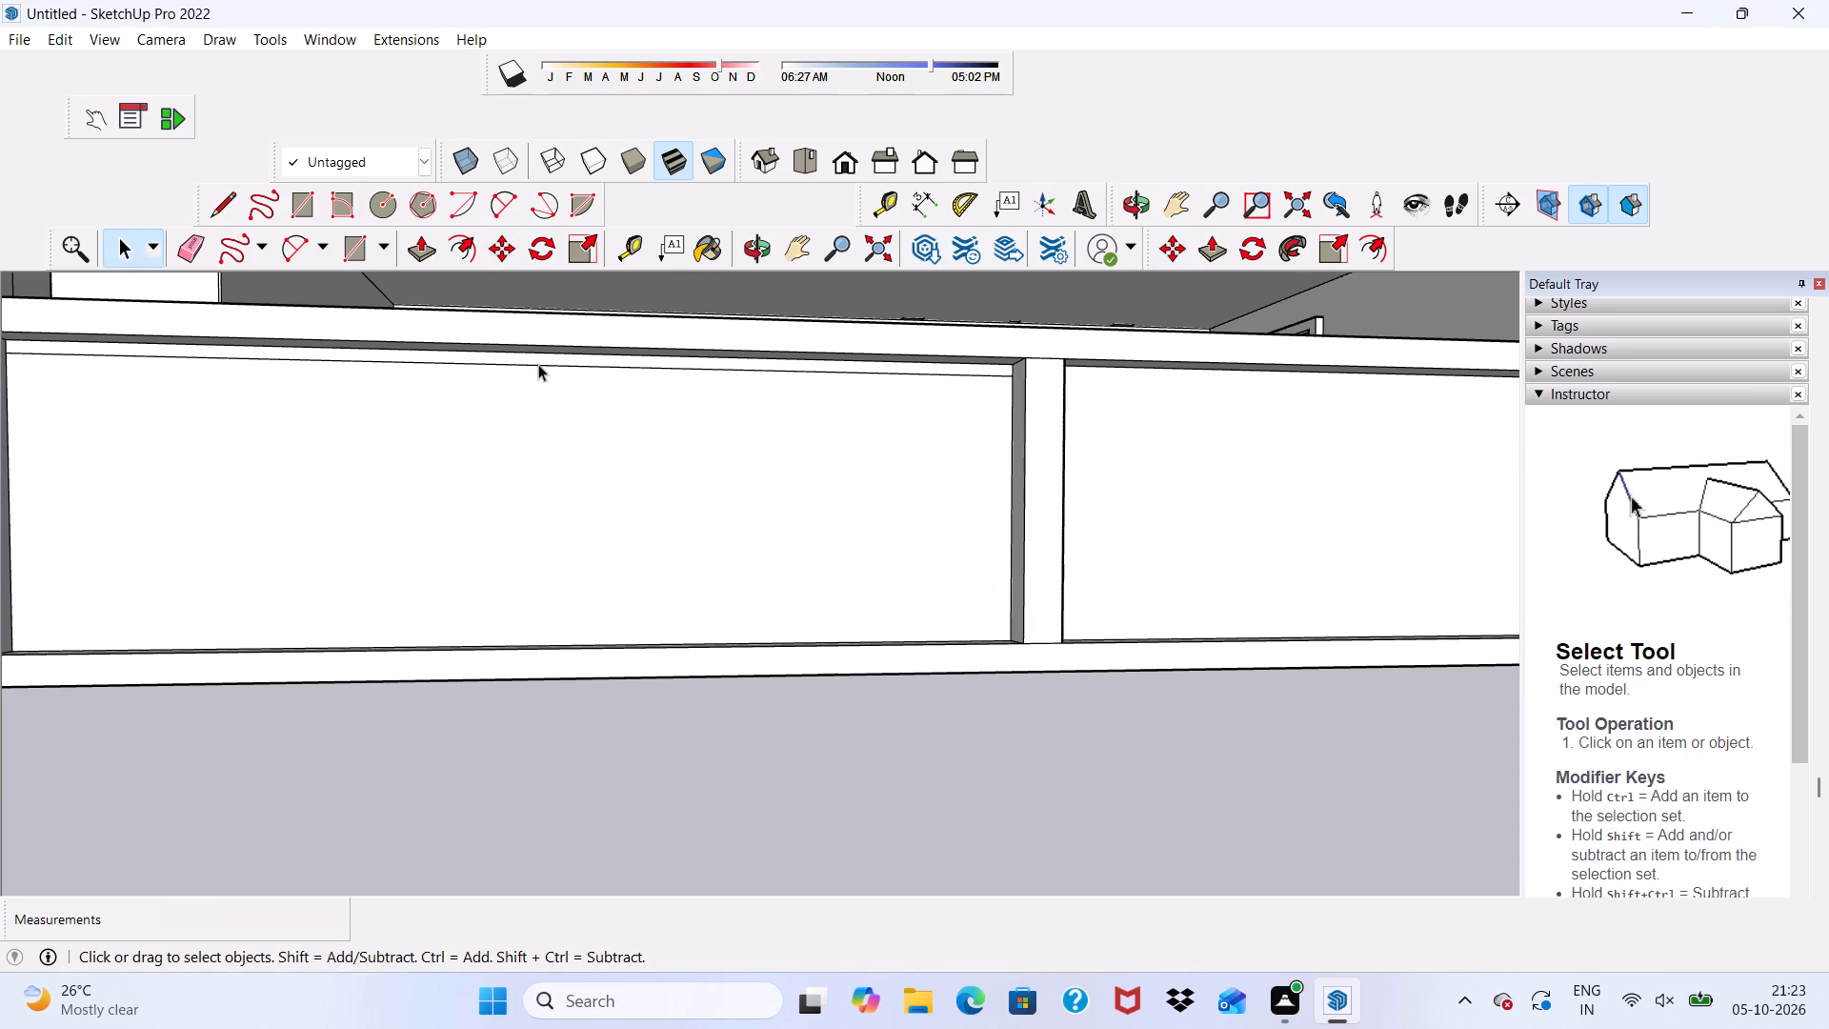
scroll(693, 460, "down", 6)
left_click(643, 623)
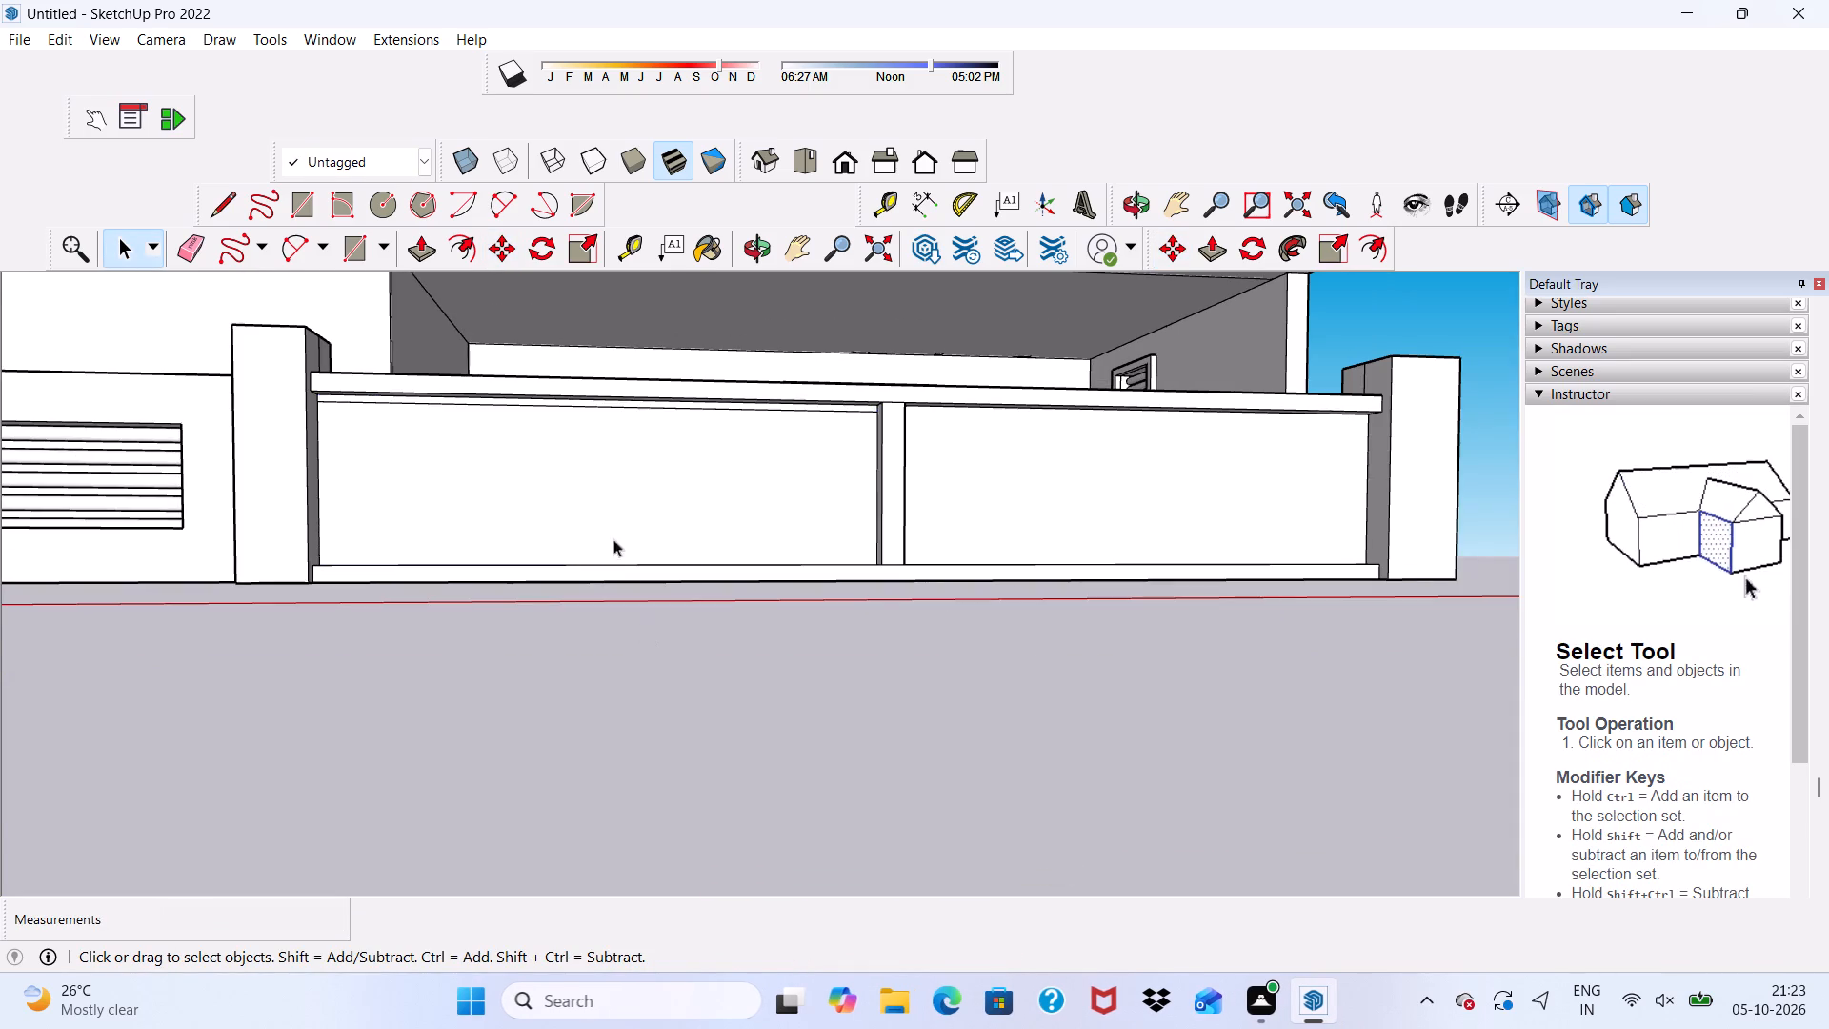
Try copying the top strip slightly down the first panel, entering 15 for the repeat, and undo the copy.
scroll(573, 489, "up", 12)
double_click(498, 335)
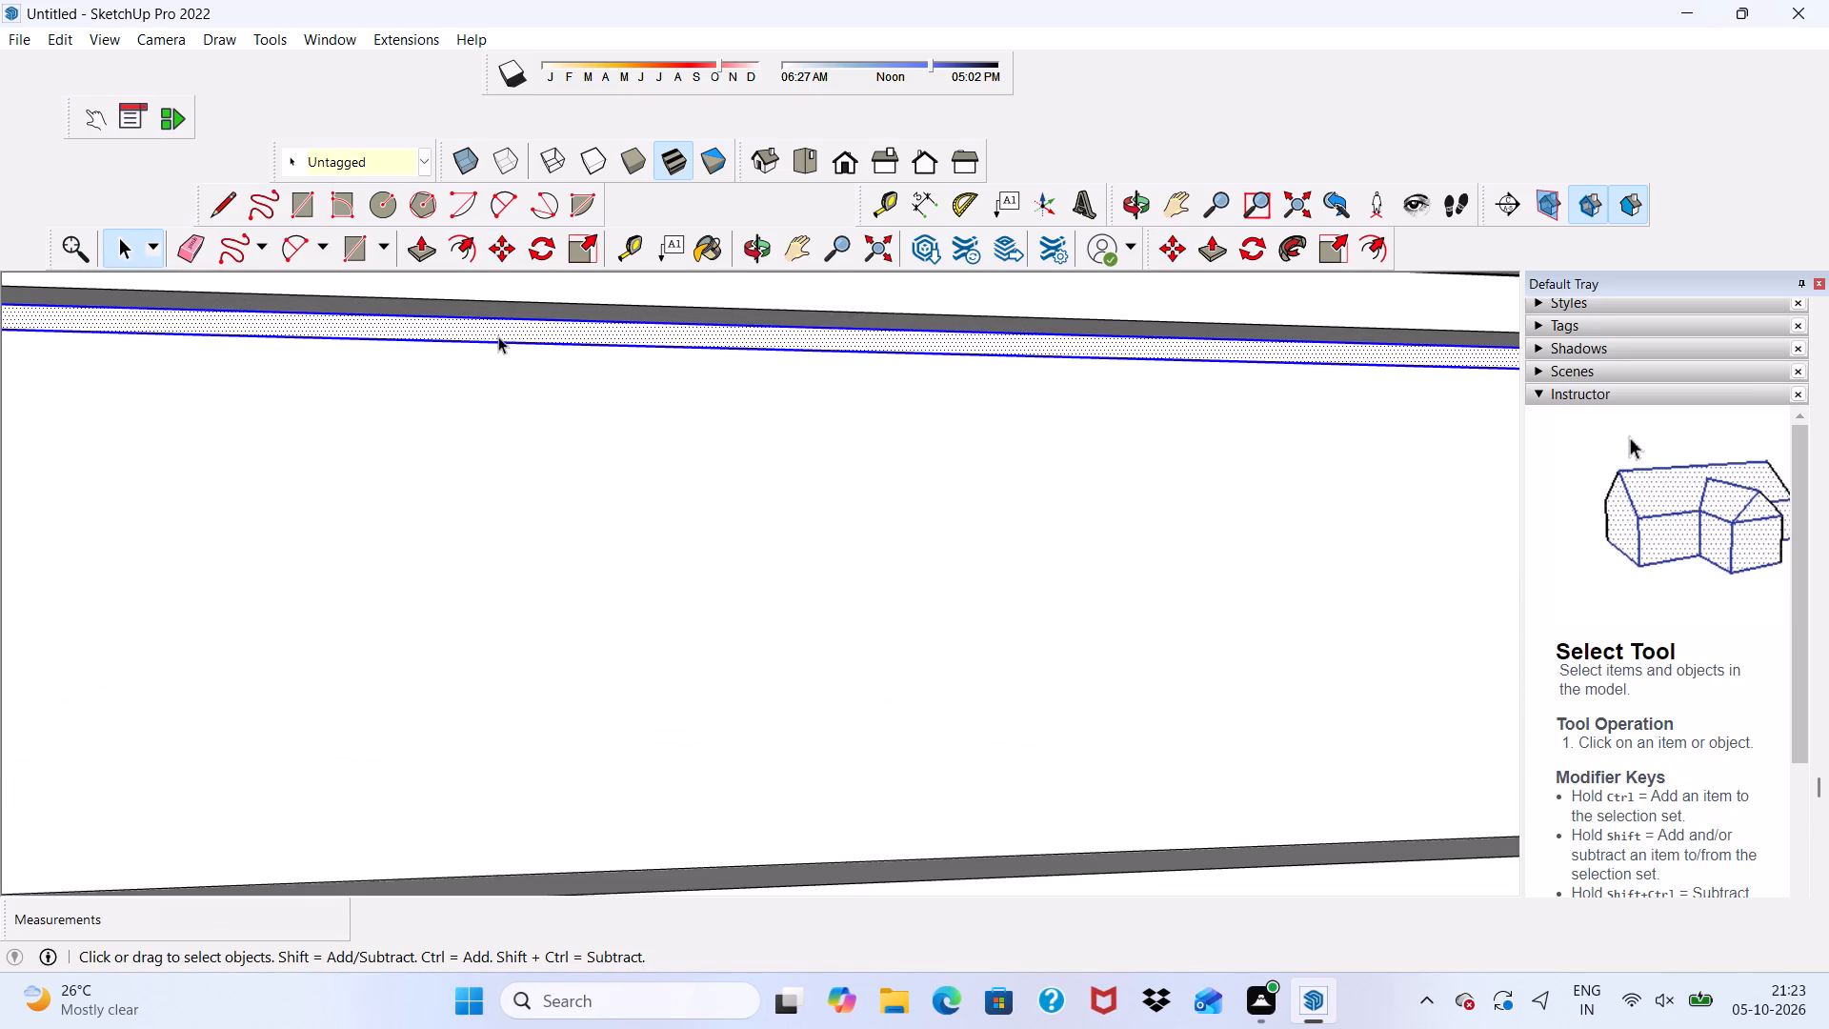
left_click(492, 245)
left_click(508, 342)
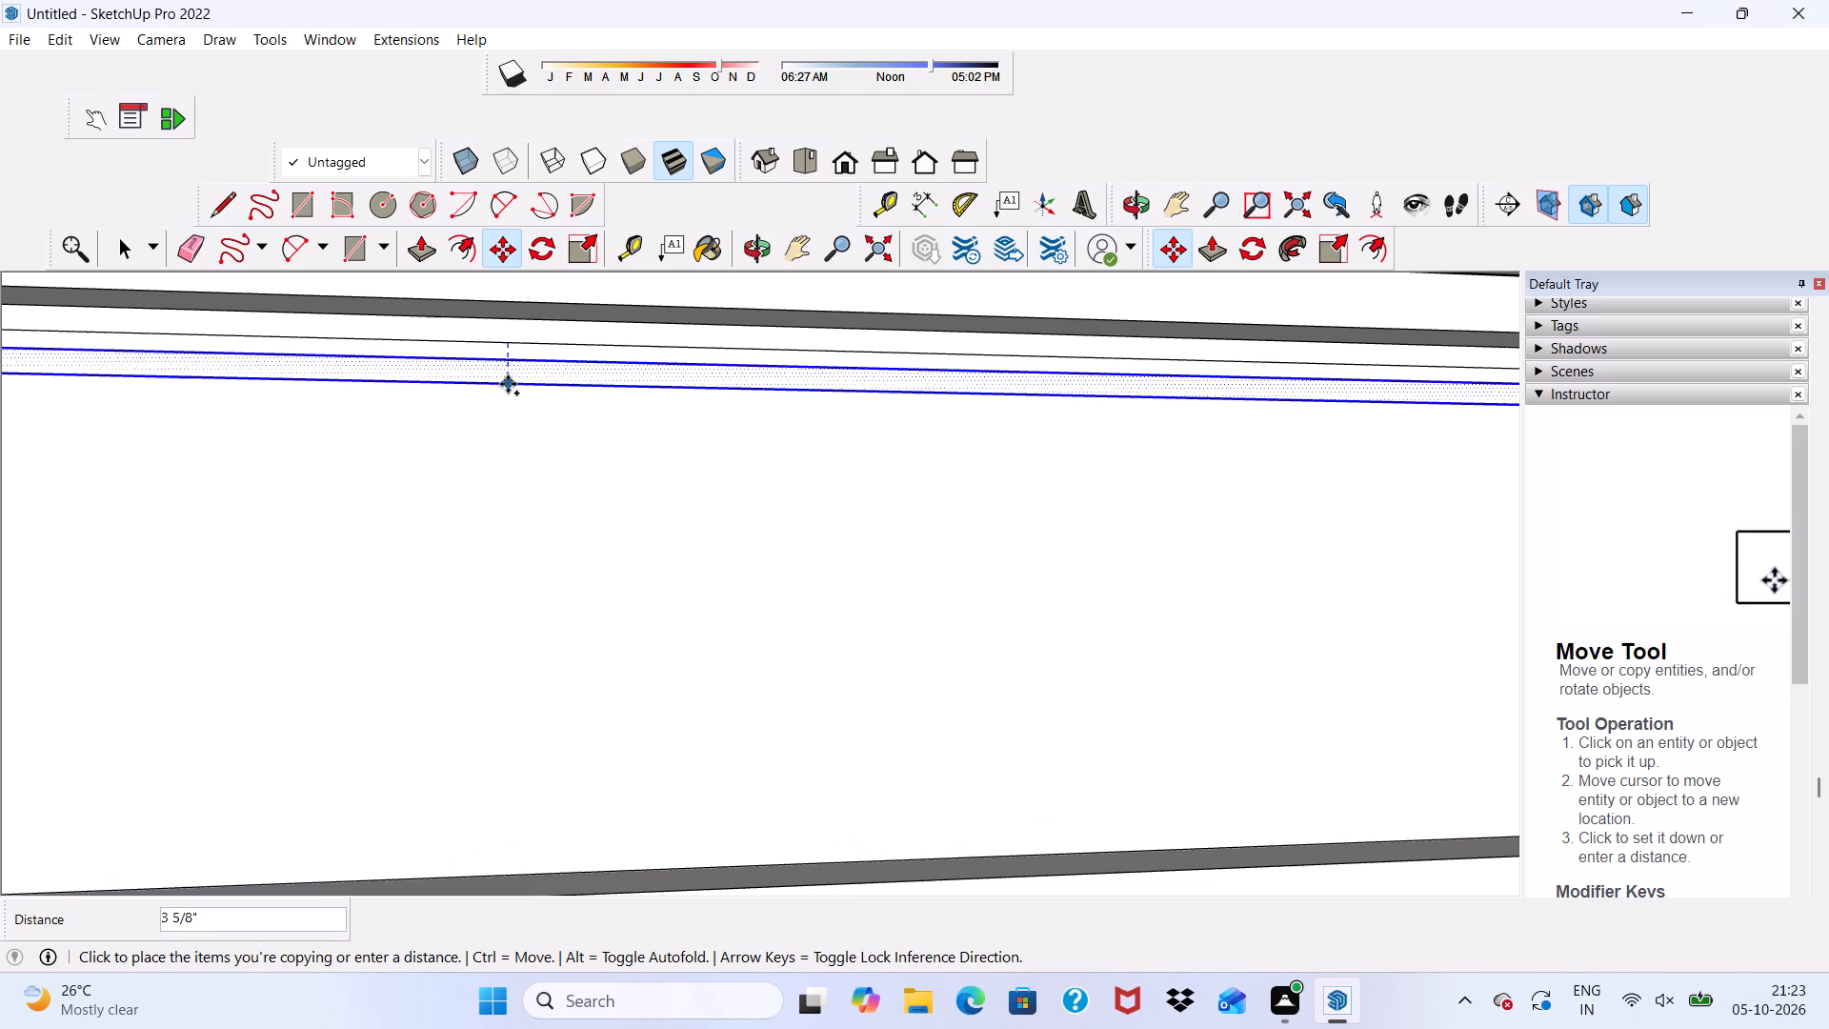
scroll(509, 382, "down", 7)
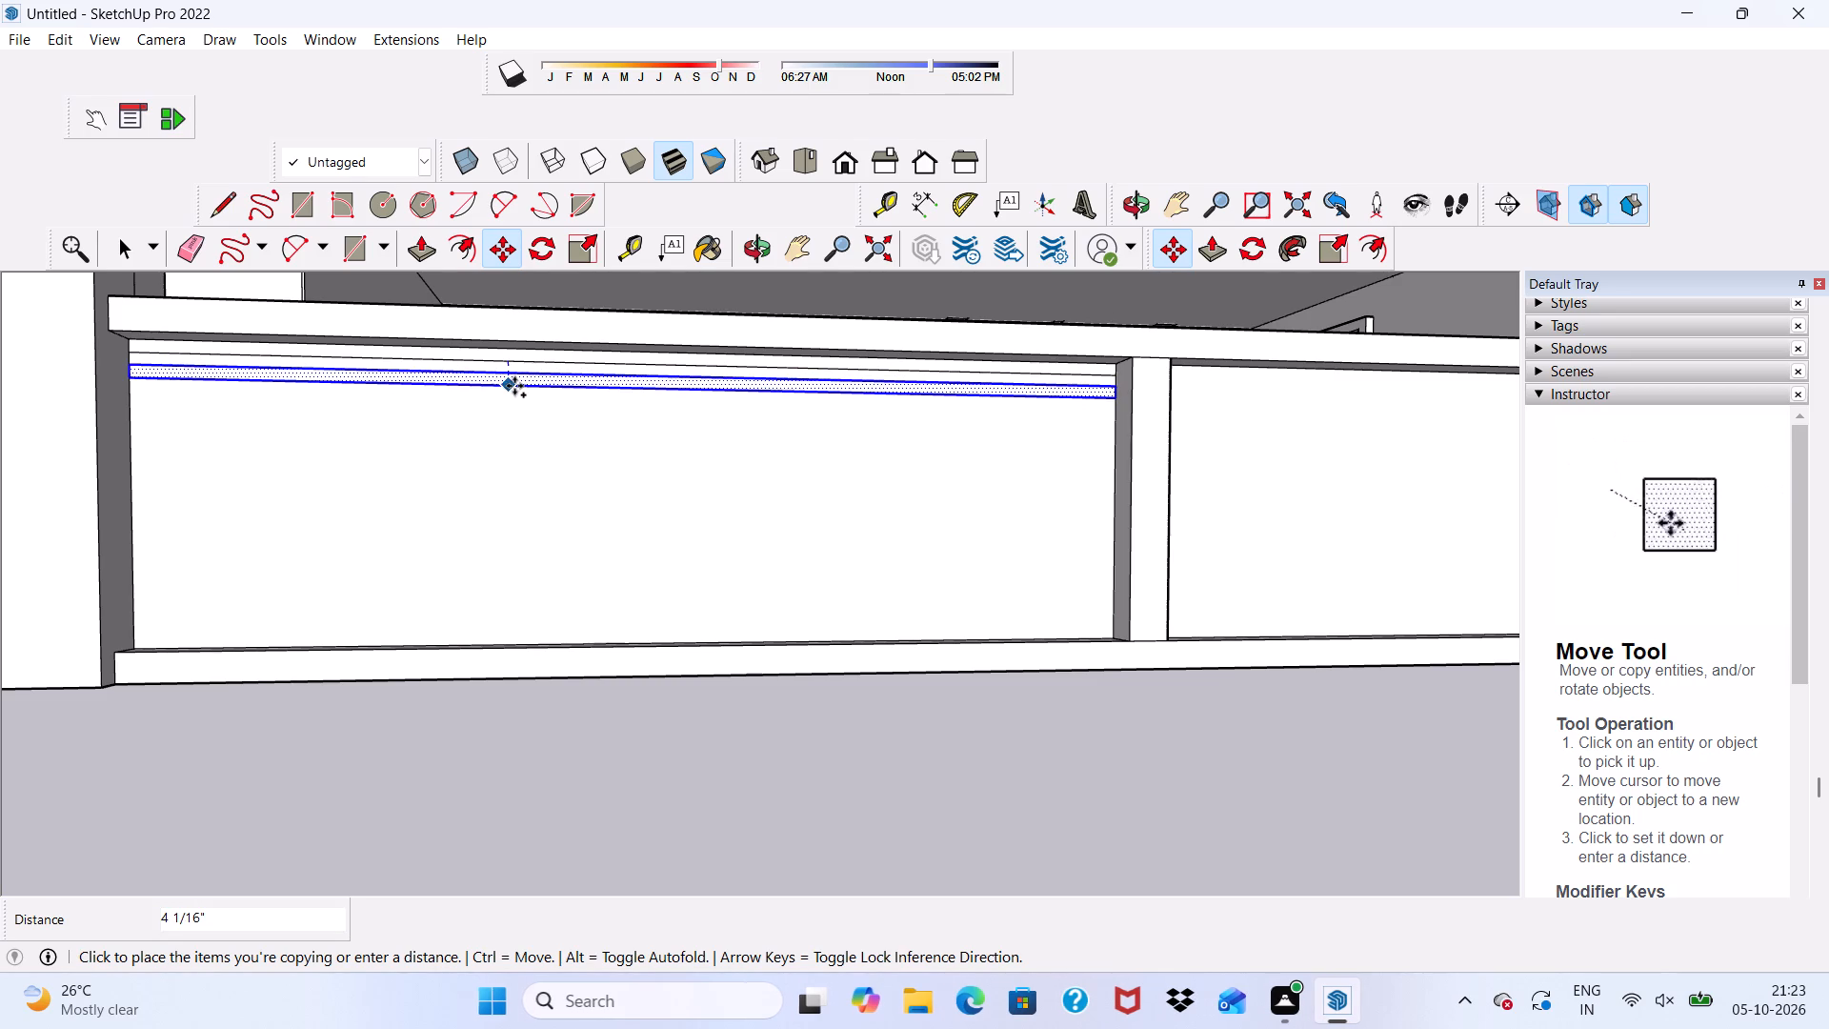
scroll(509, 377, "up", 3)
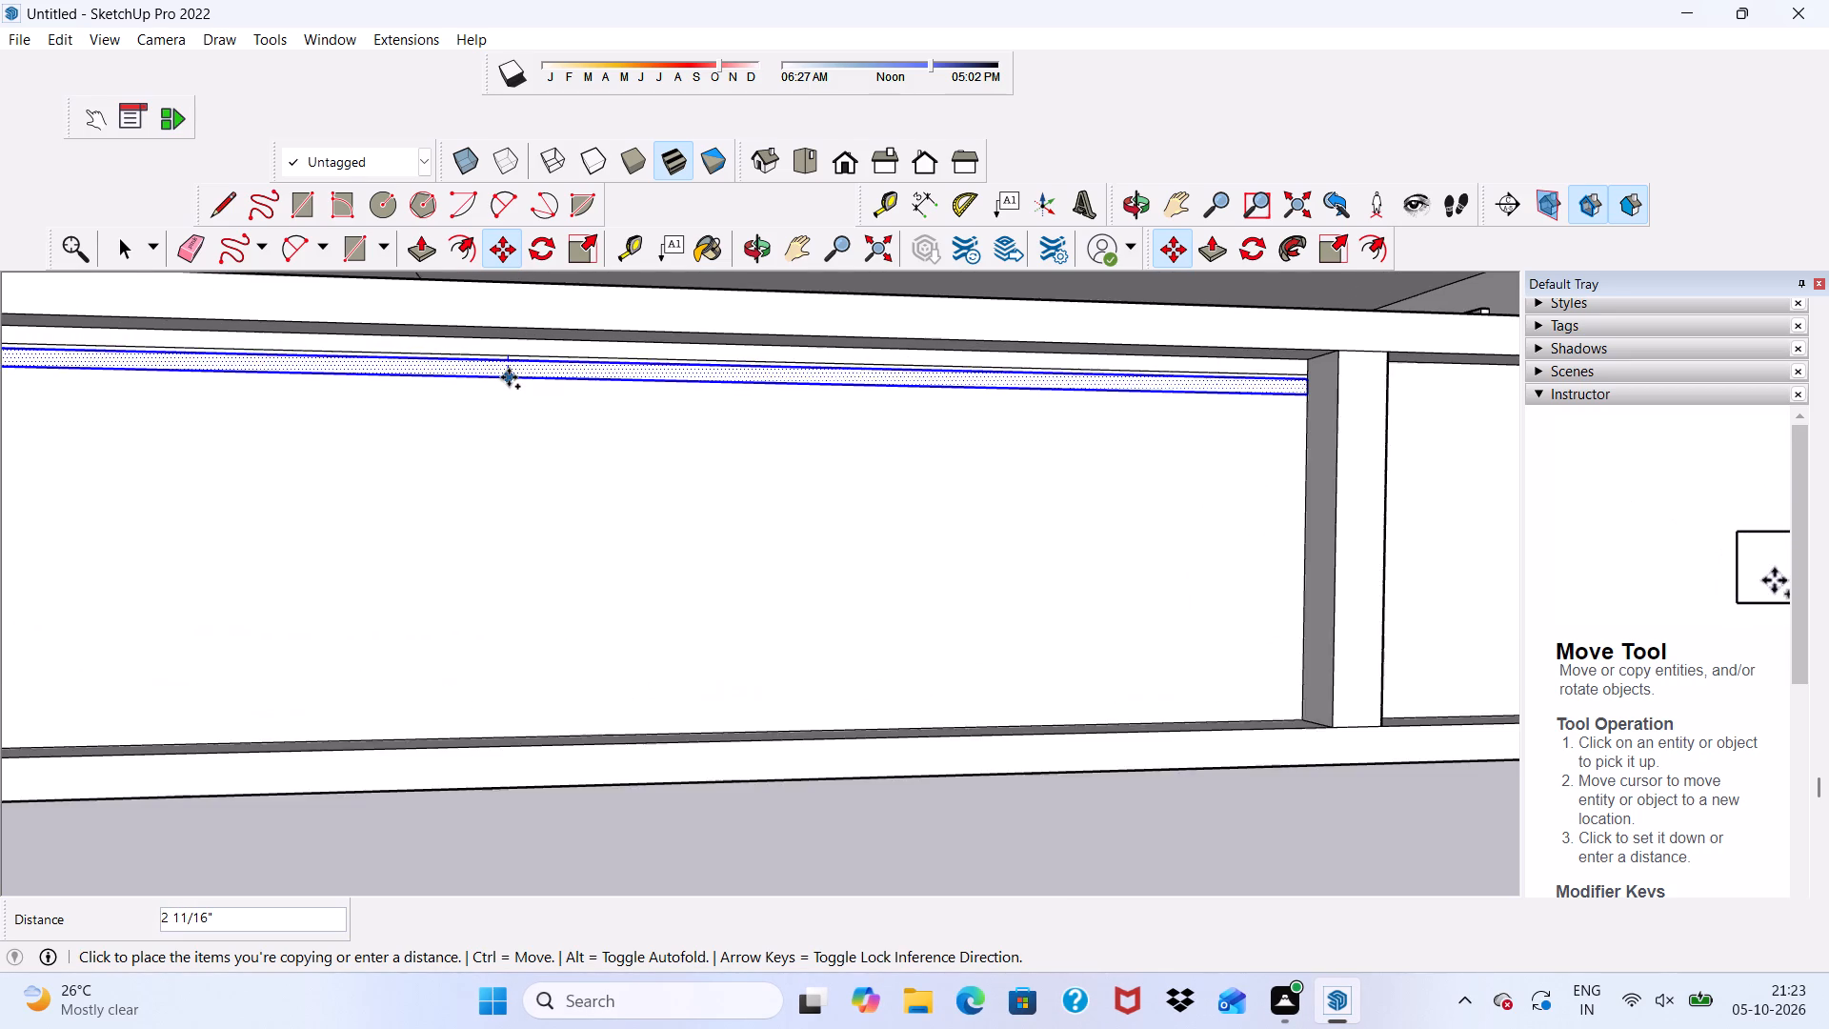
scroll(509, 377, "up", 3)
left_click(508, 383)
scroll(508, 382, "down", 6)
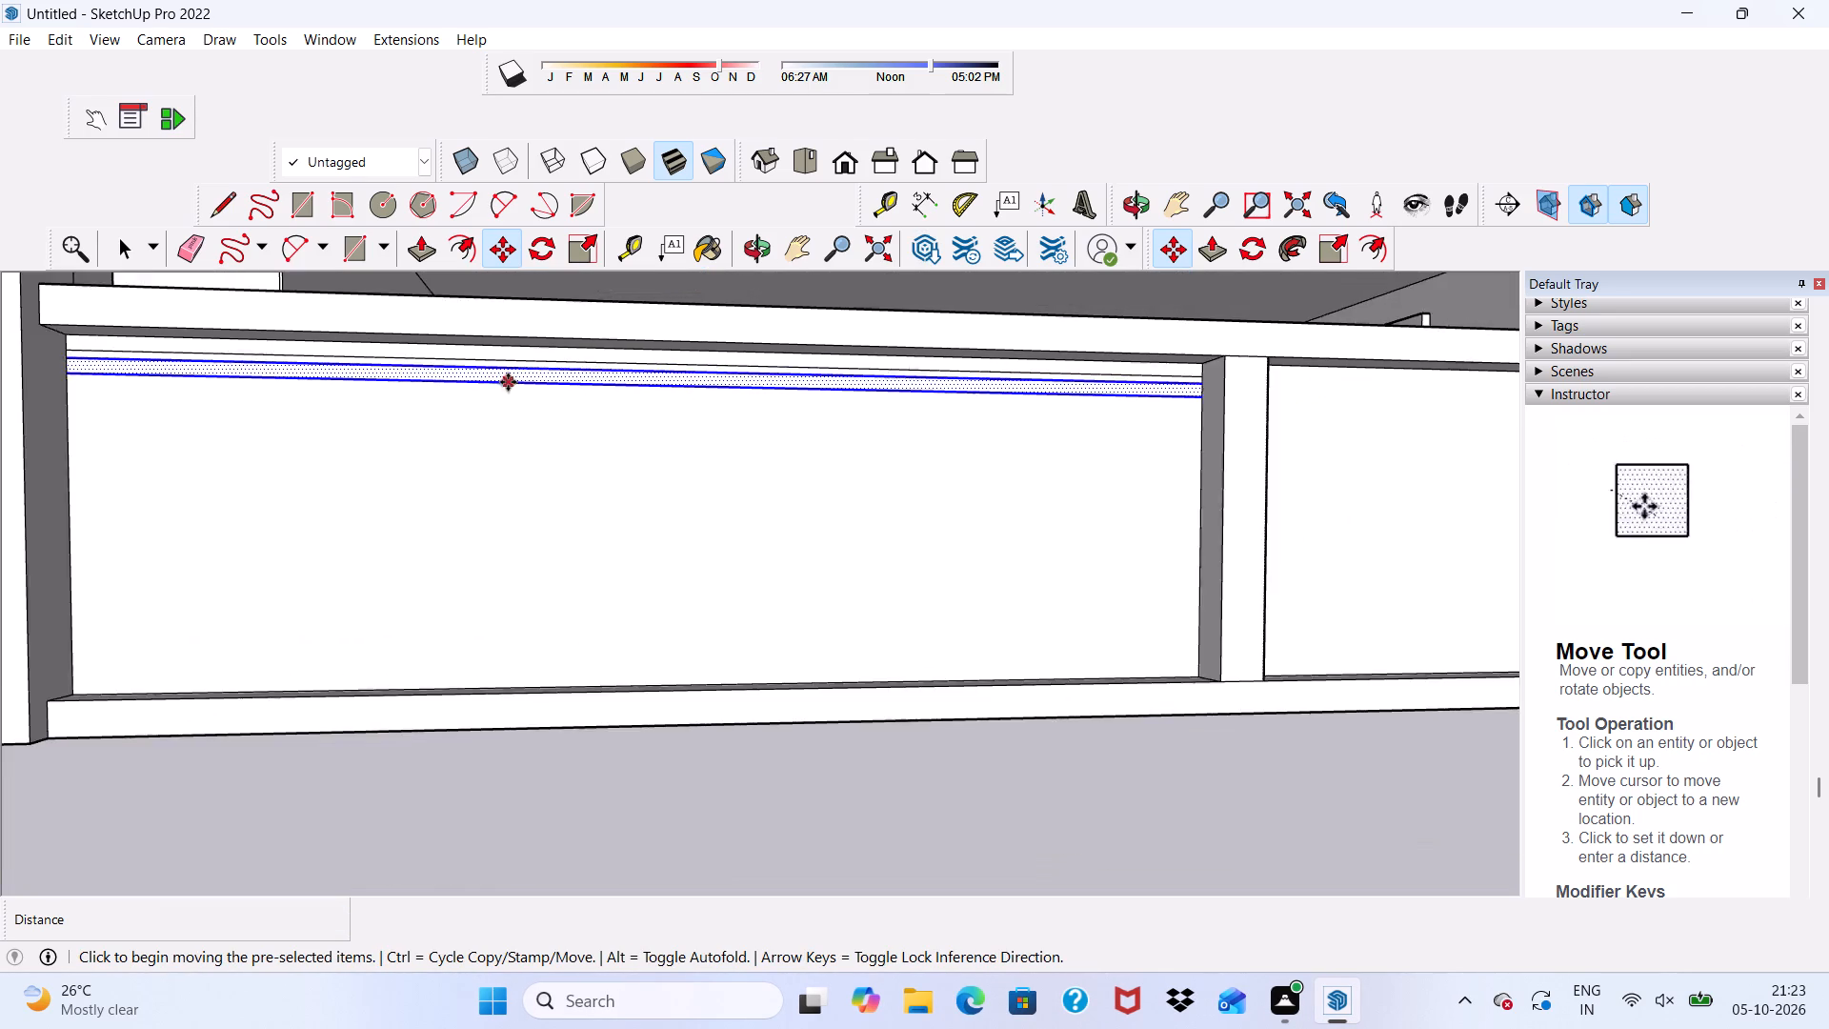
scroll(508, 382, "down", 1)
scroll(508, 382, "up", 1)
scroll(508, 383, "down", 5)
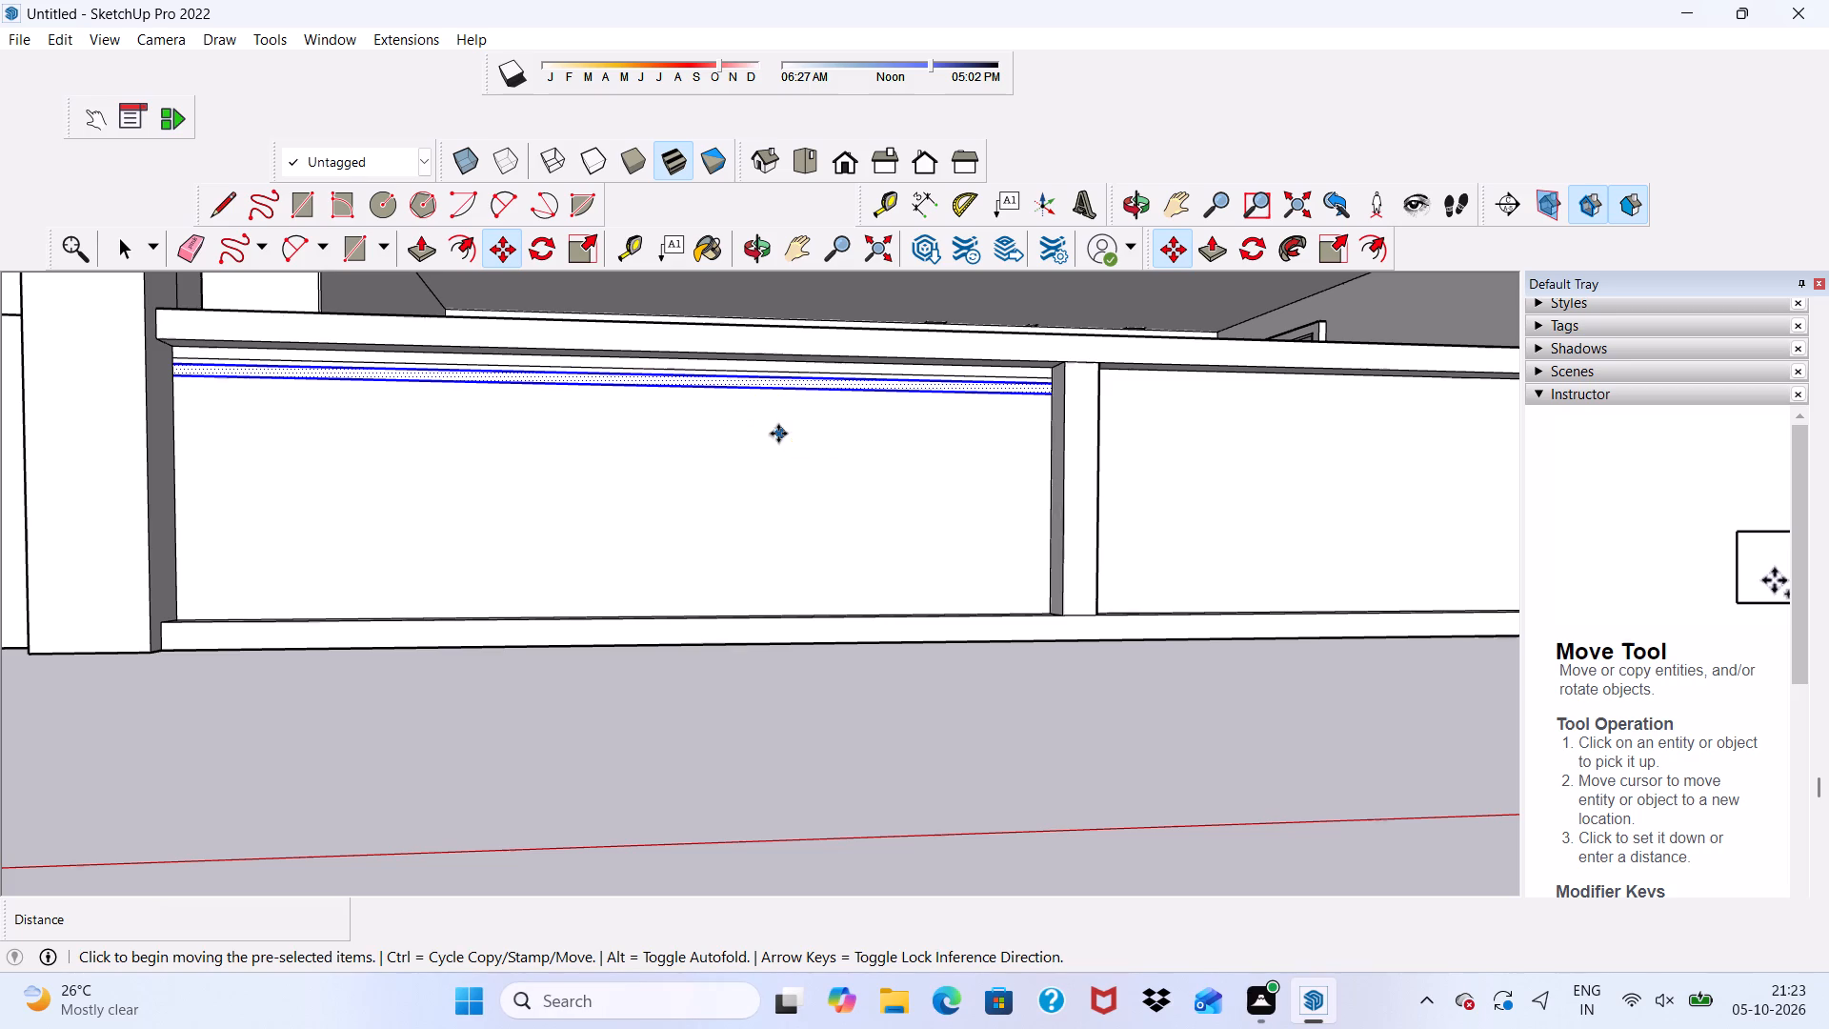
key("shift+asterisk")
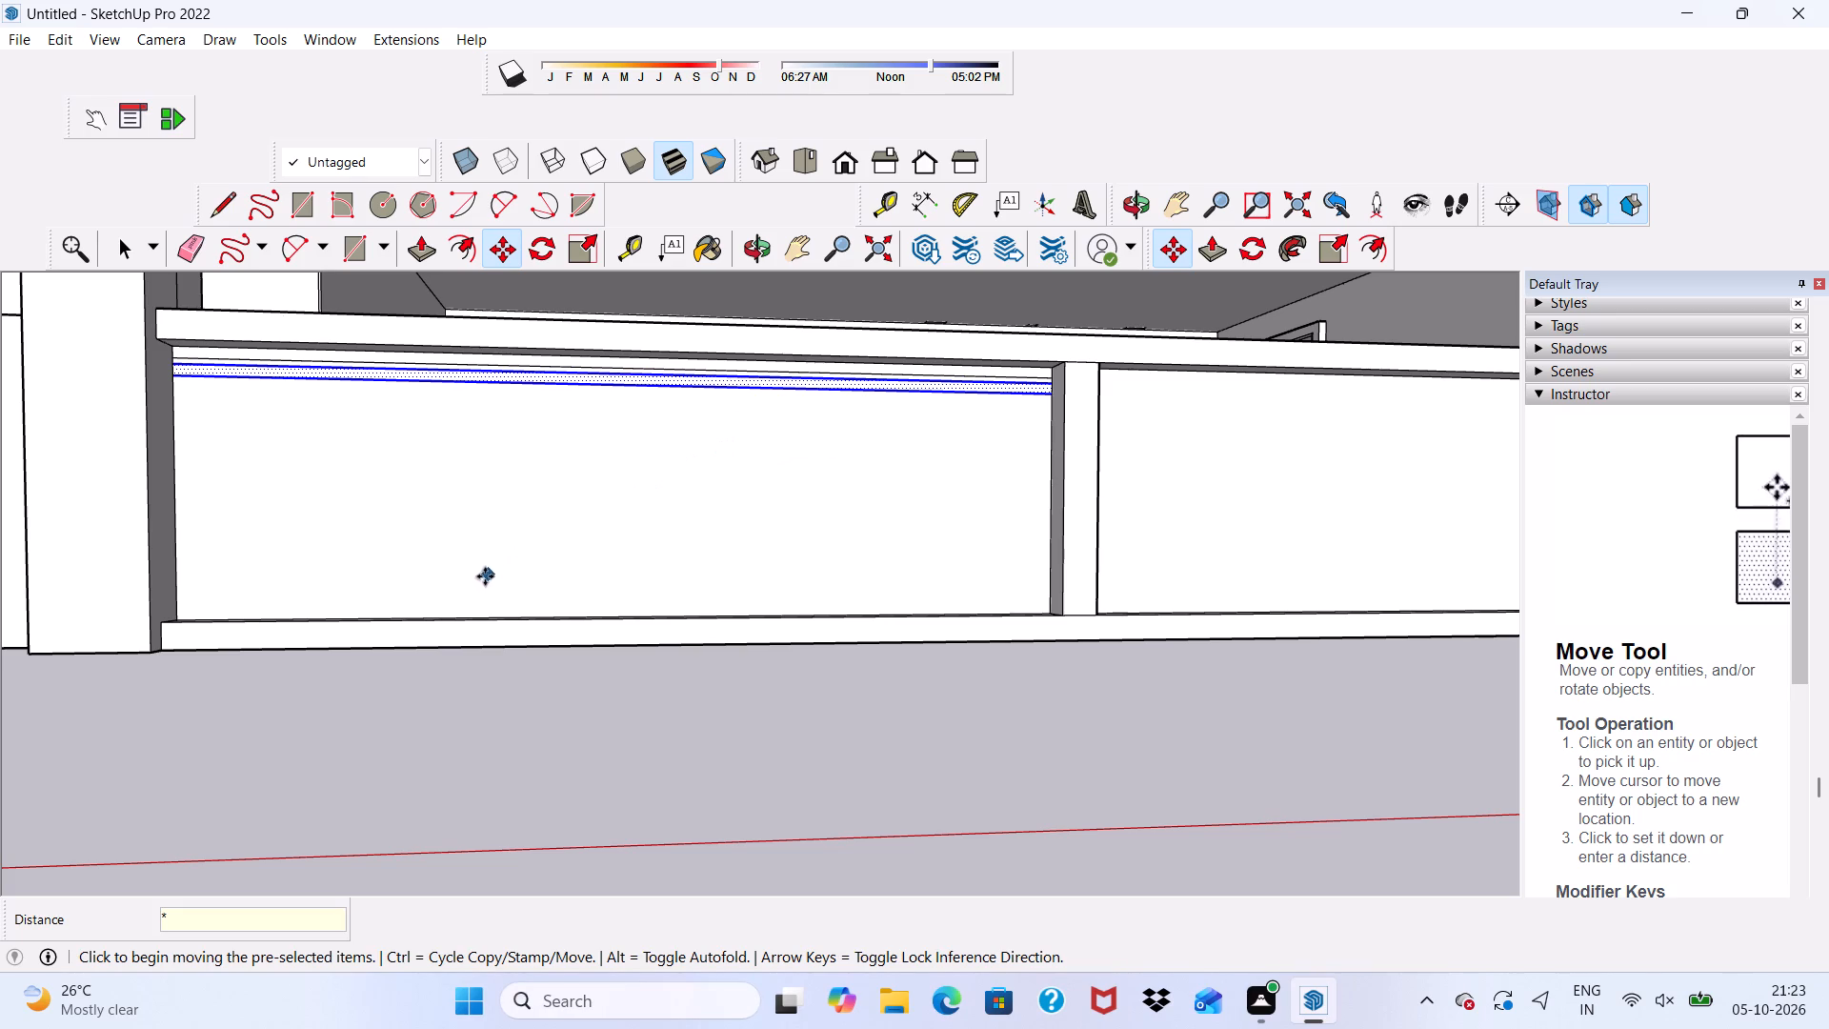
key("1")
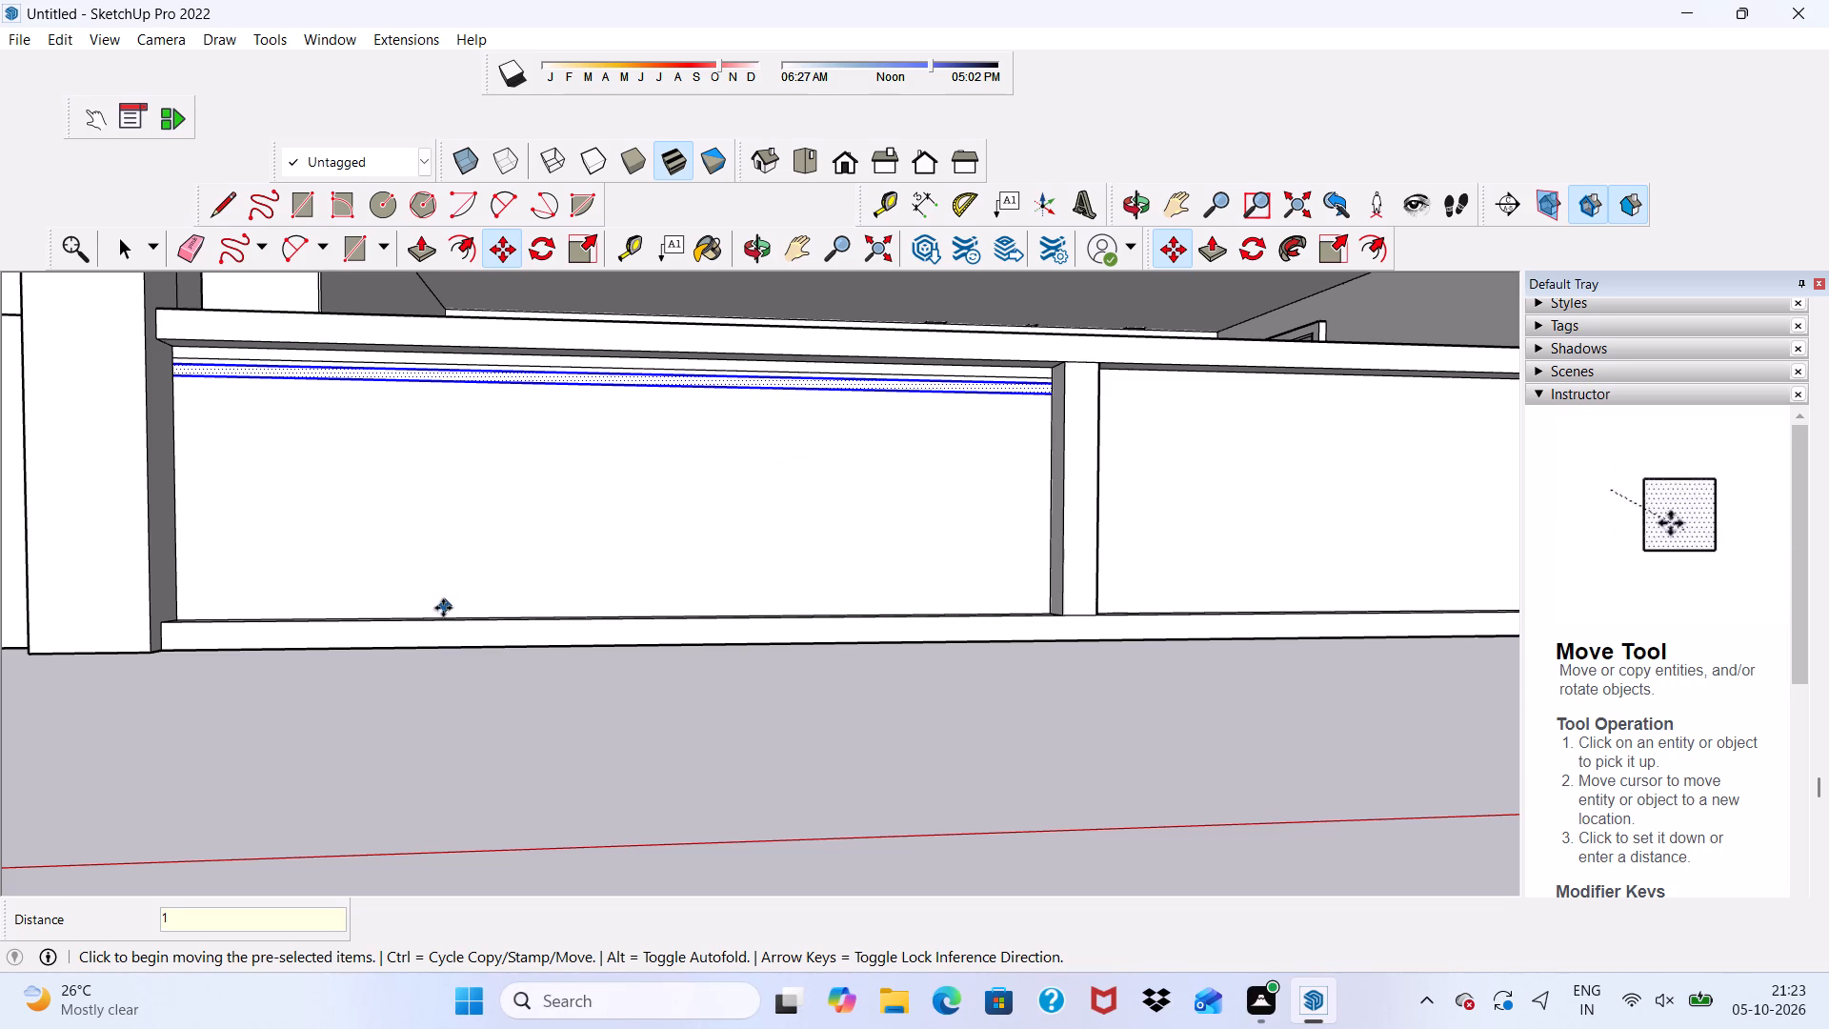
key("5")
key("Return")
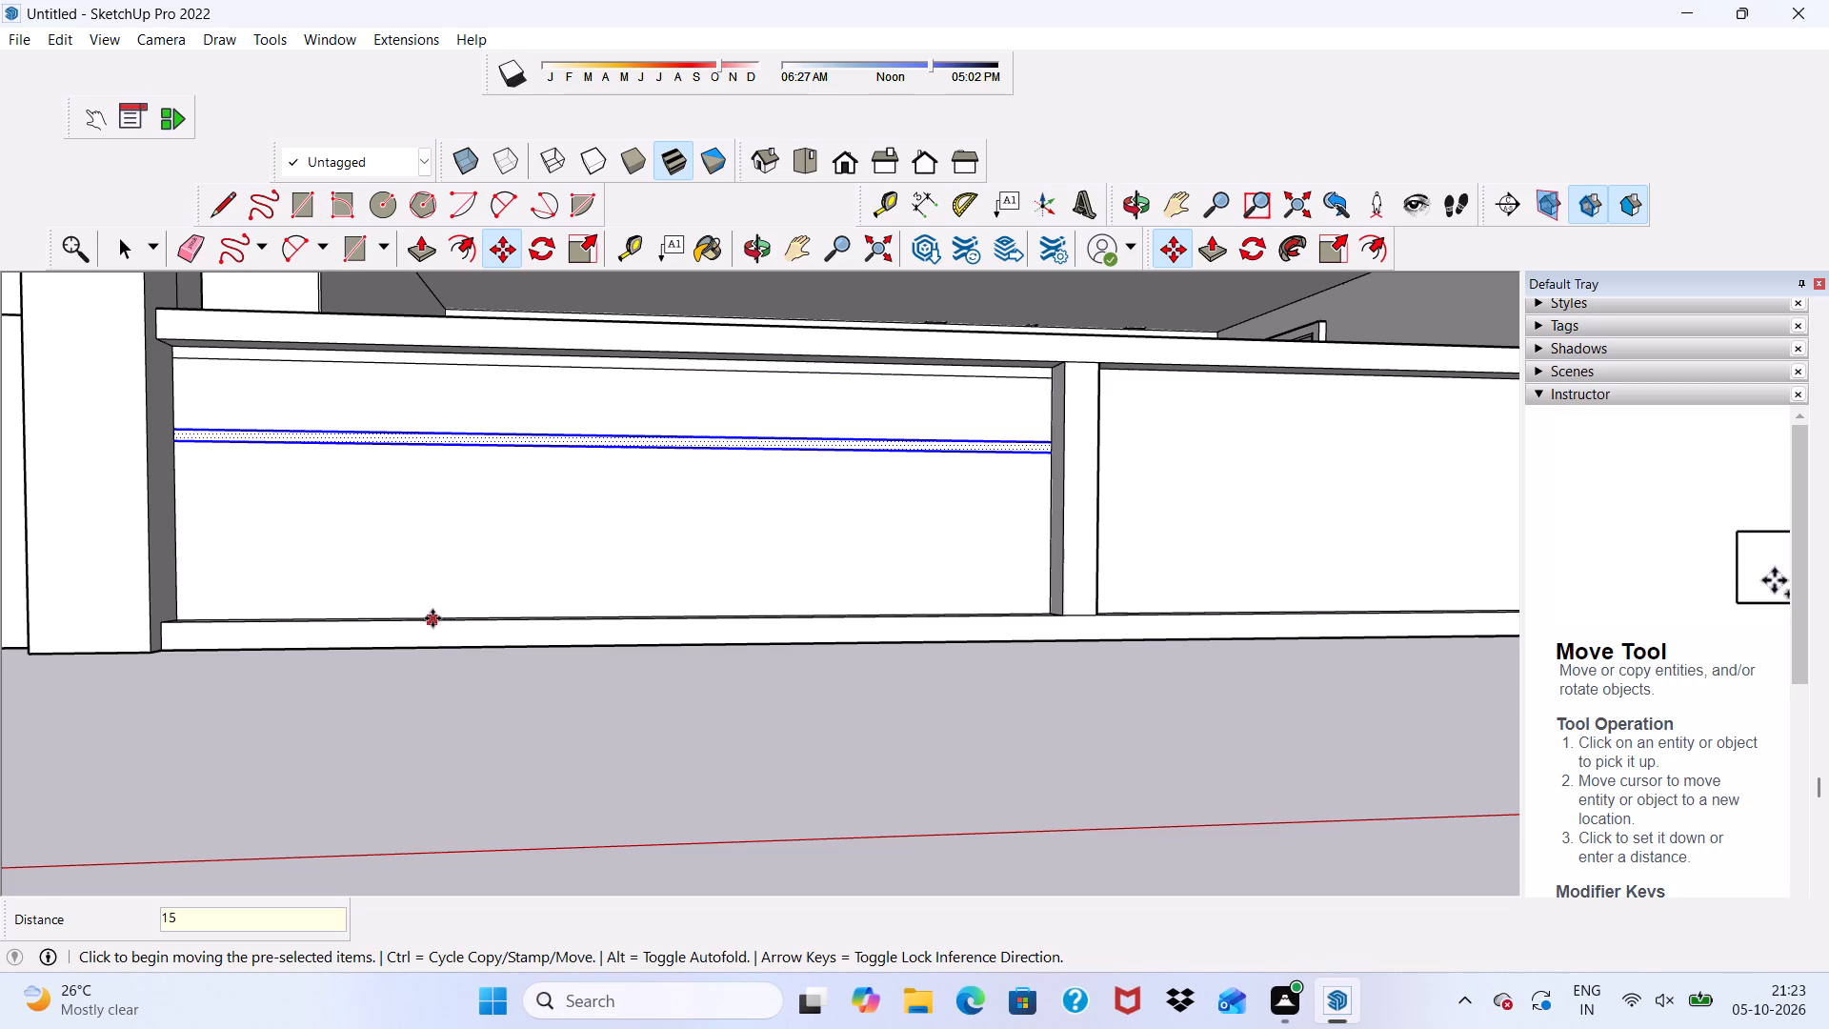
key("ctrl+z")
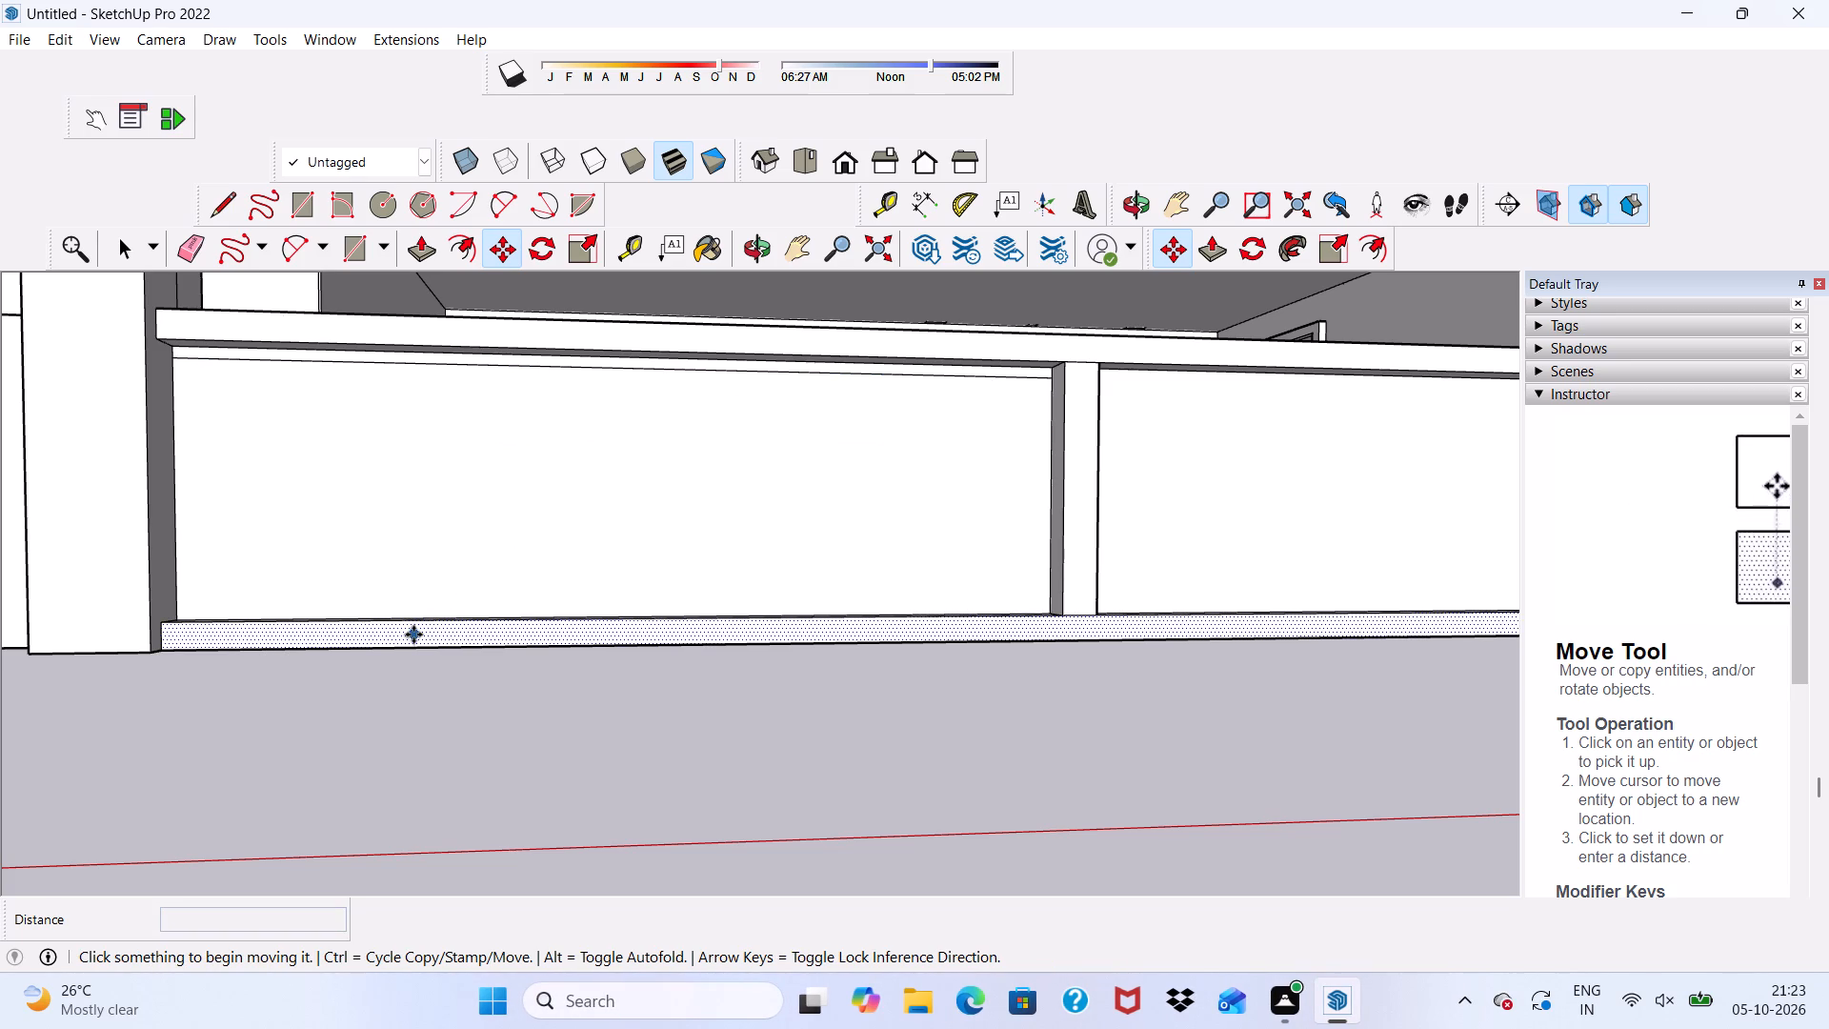
Copy the top strip straight down the first panel at about 3 13/16" spacing, repeated 10 times.
scroll(509, 342, "up", 6)
key("space")
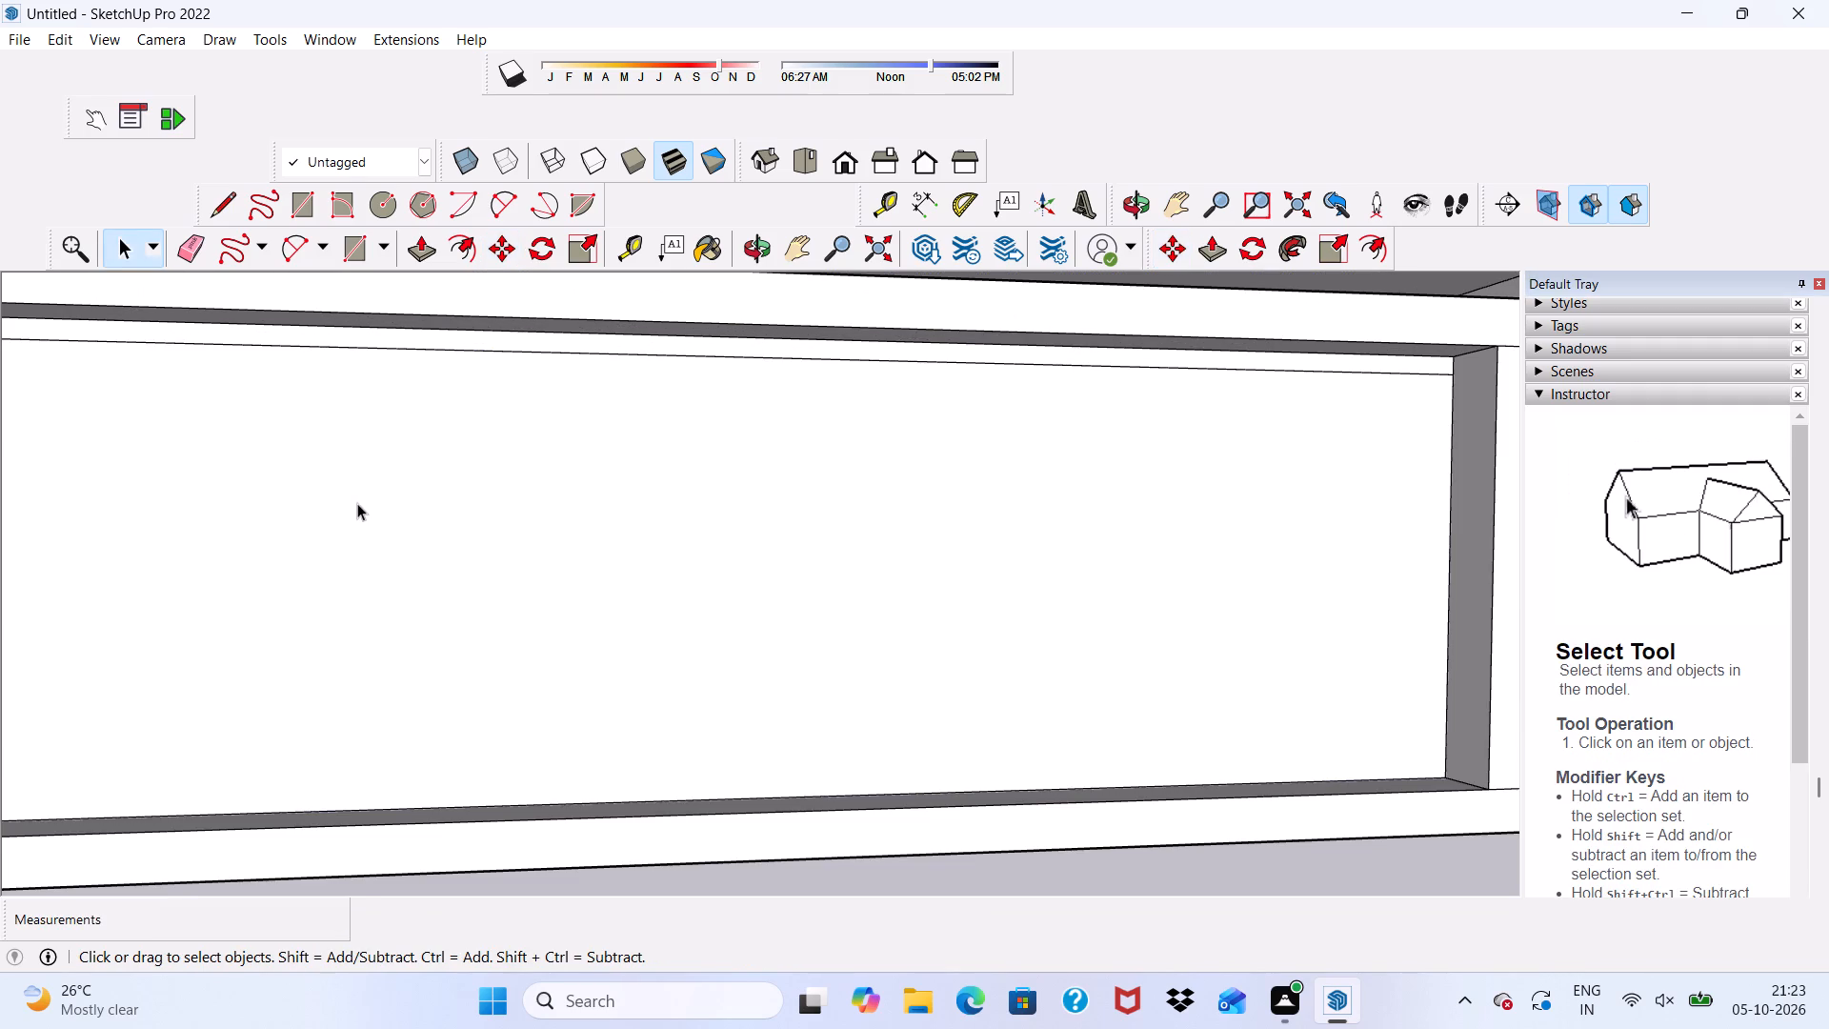
double_click(627, 349)
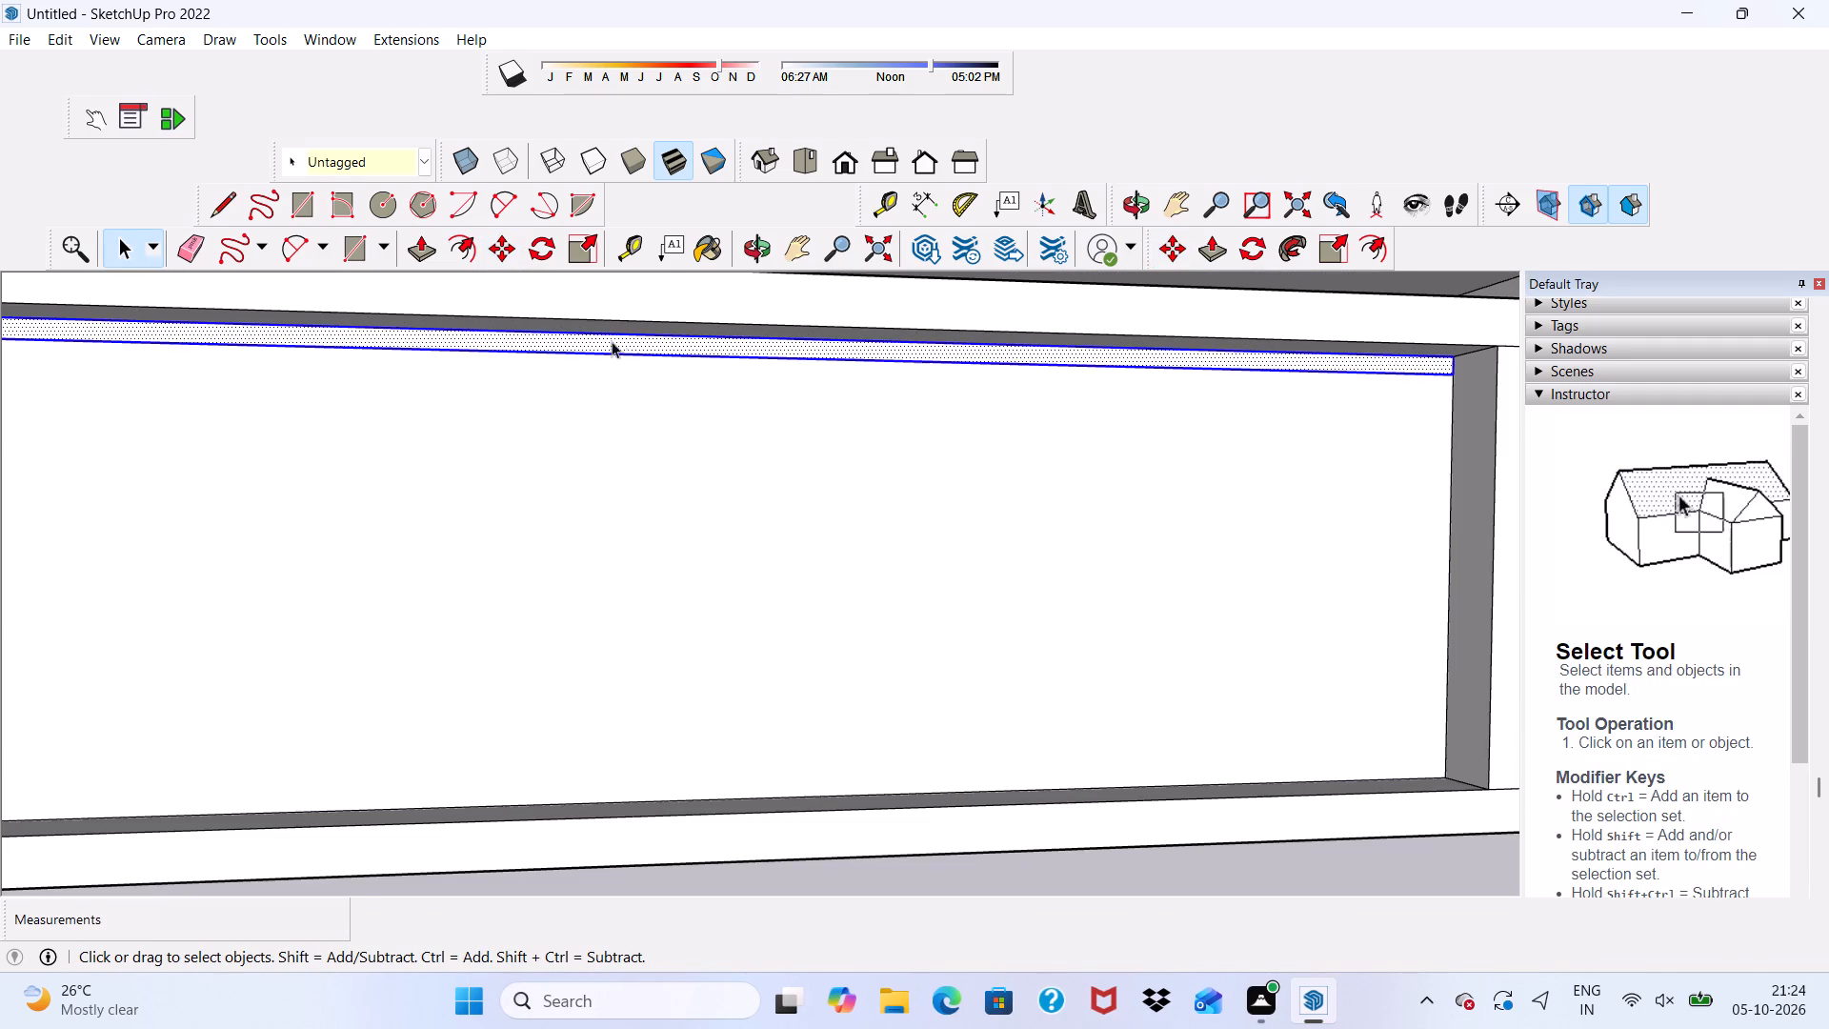
left_click(503, 234)
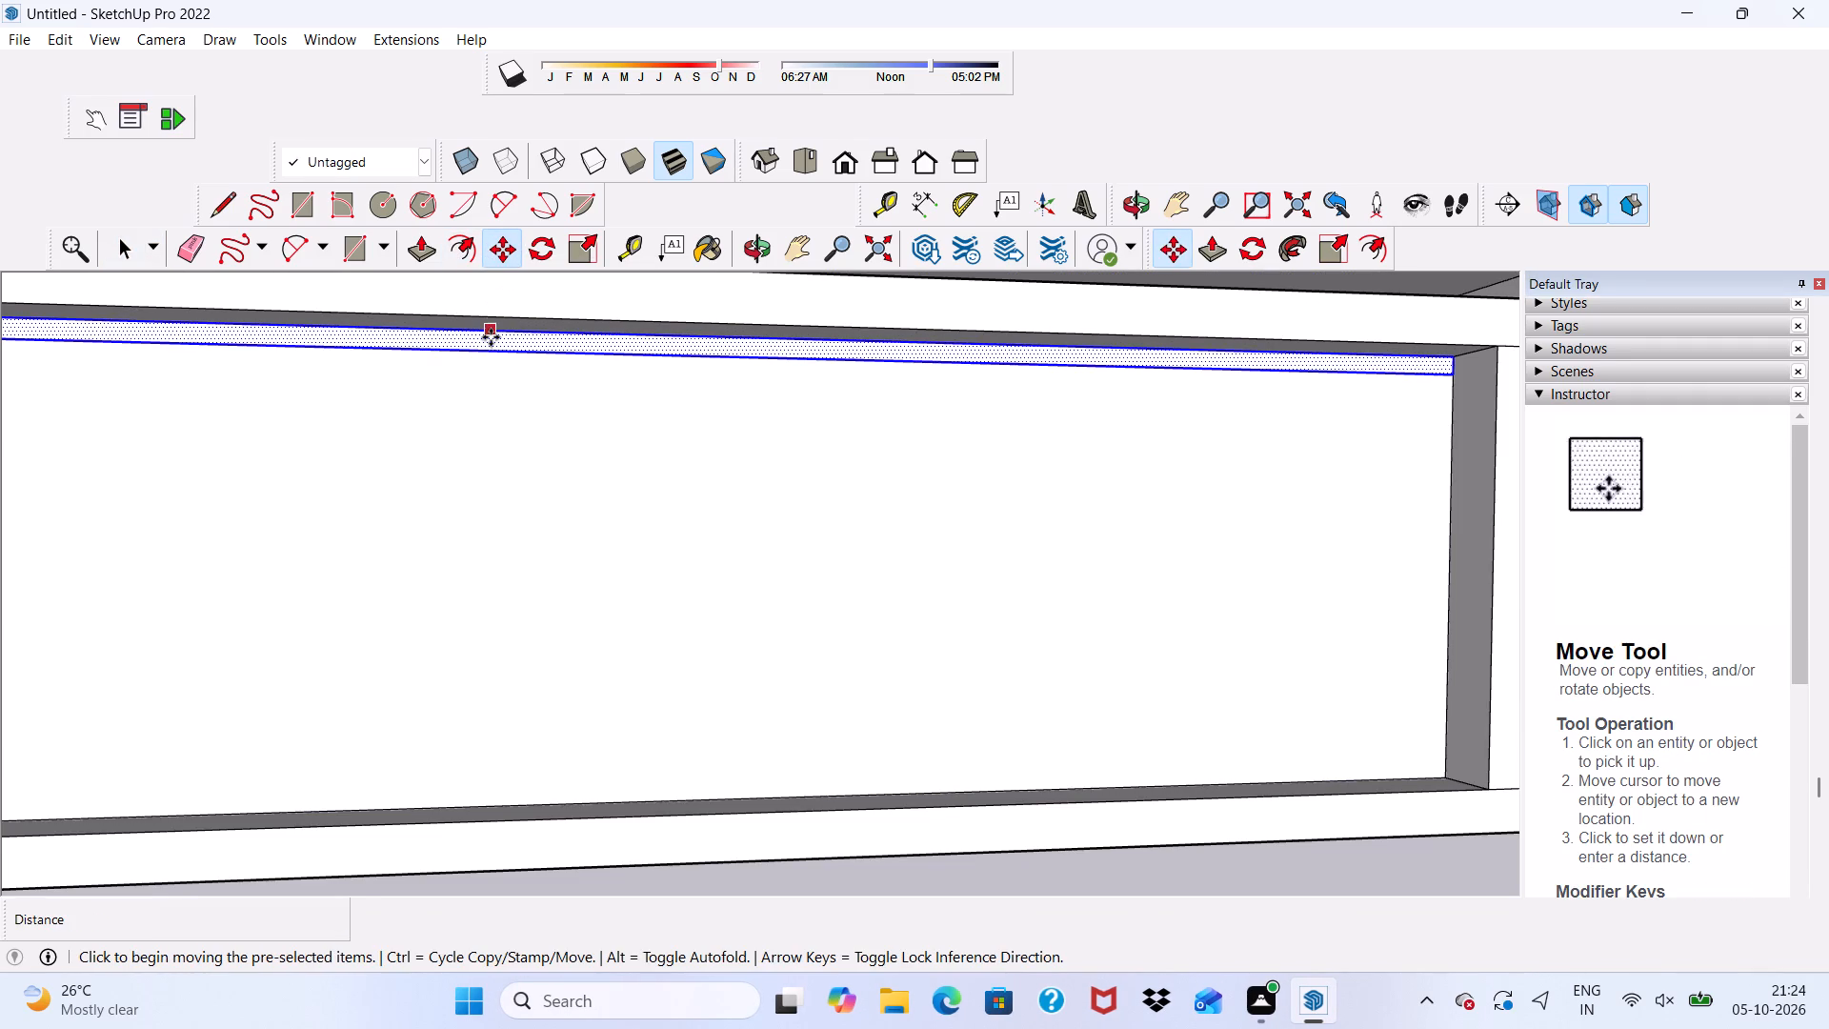
left_click(491, 331)
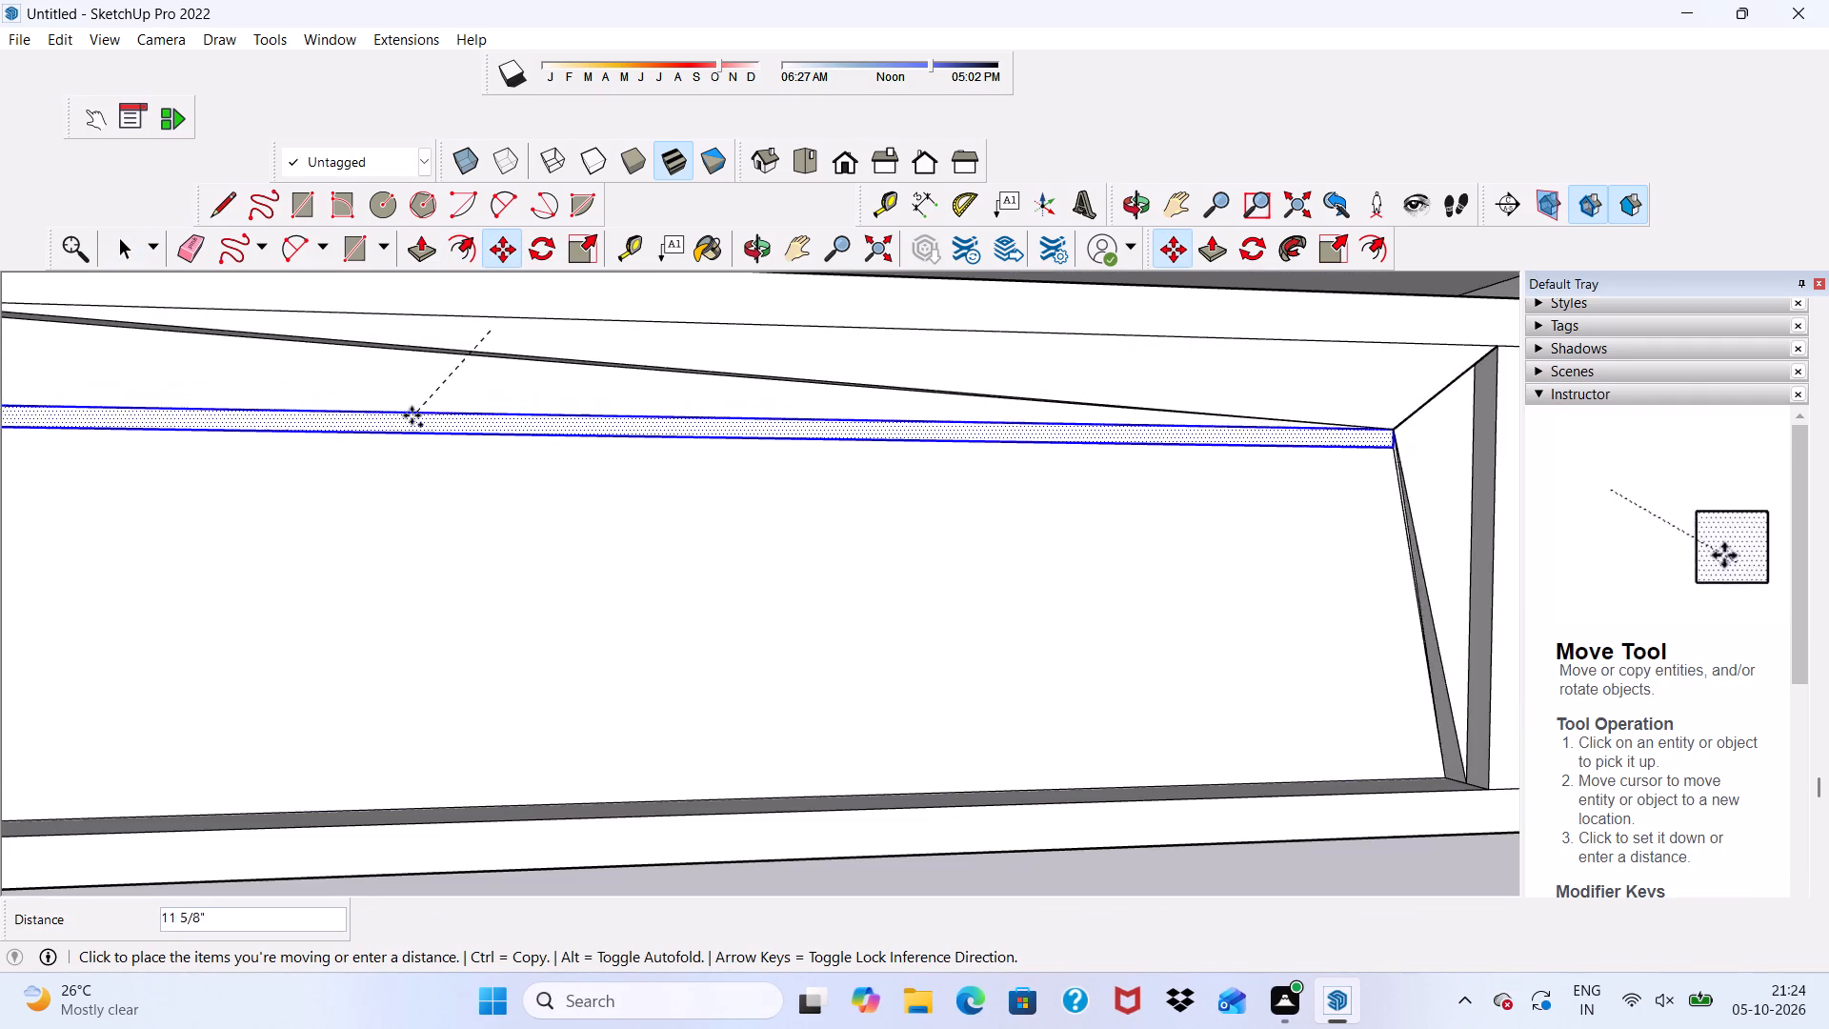
scroll(529, 376, "down", 6)
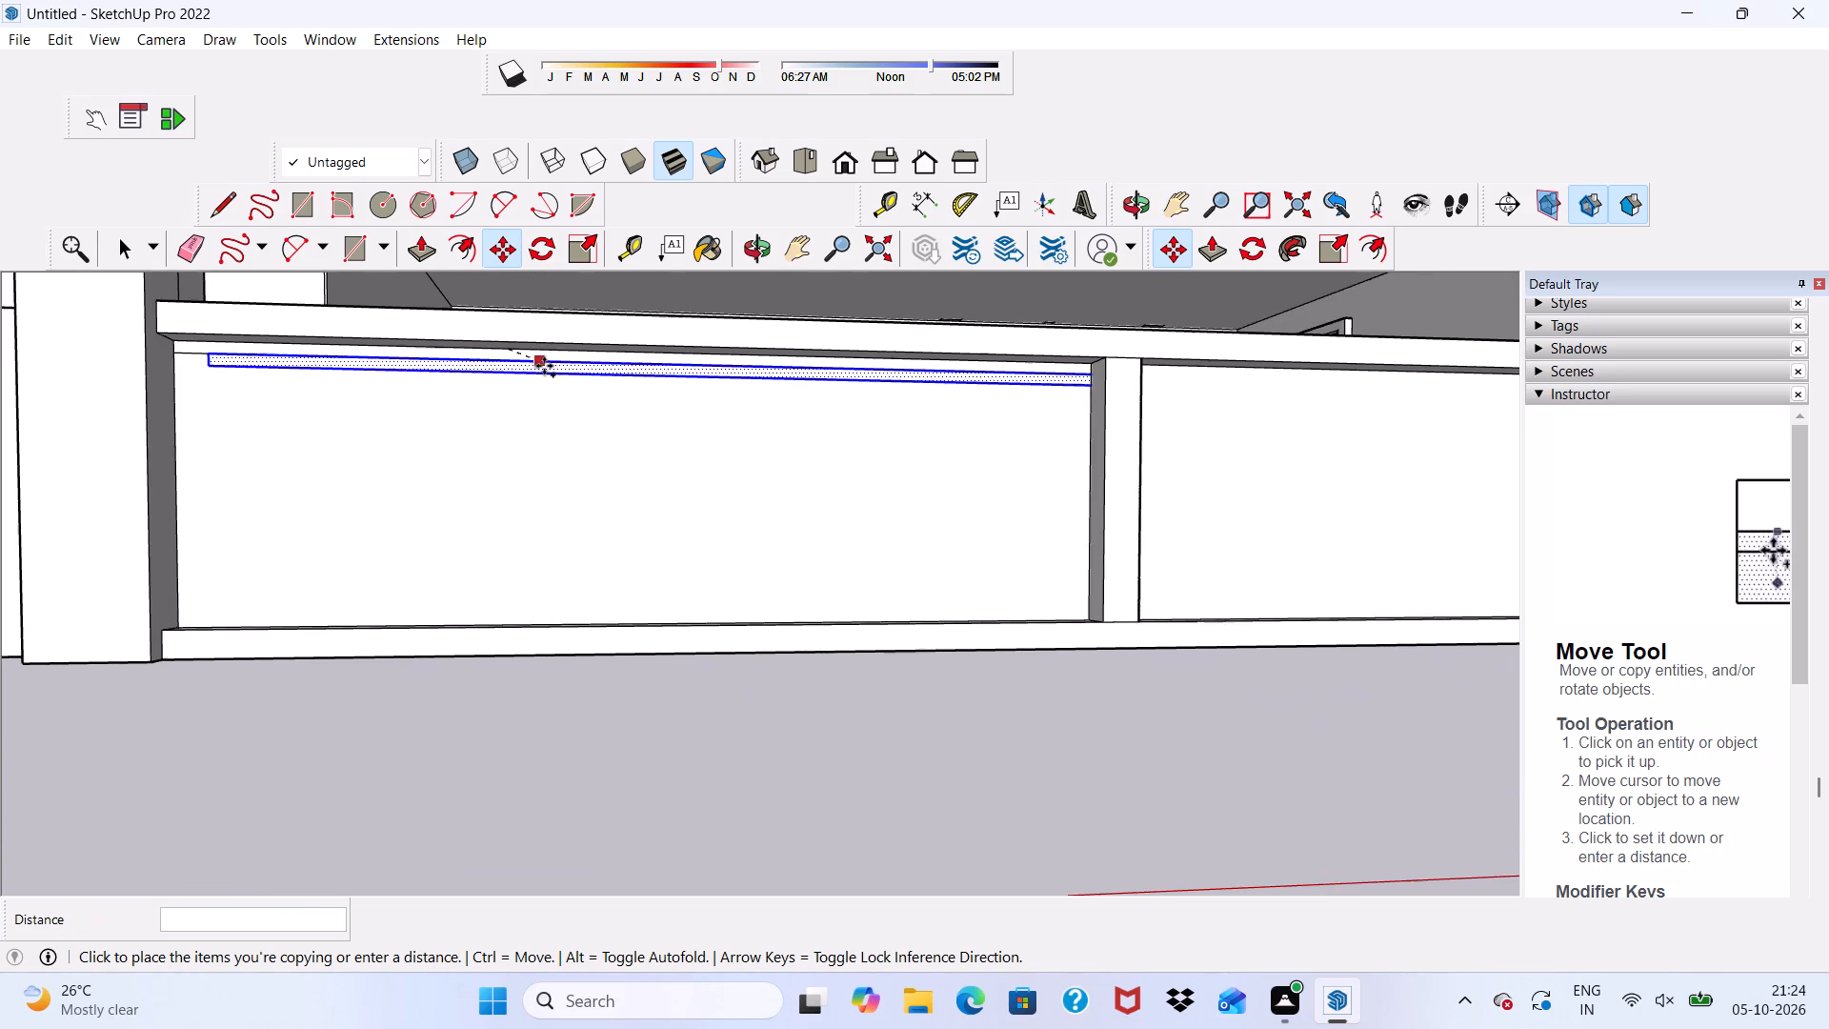
scroll(545, 365, "up", 3)
scroll(467, 393, "up", 3)
scroll(473, 395, "down", 6)
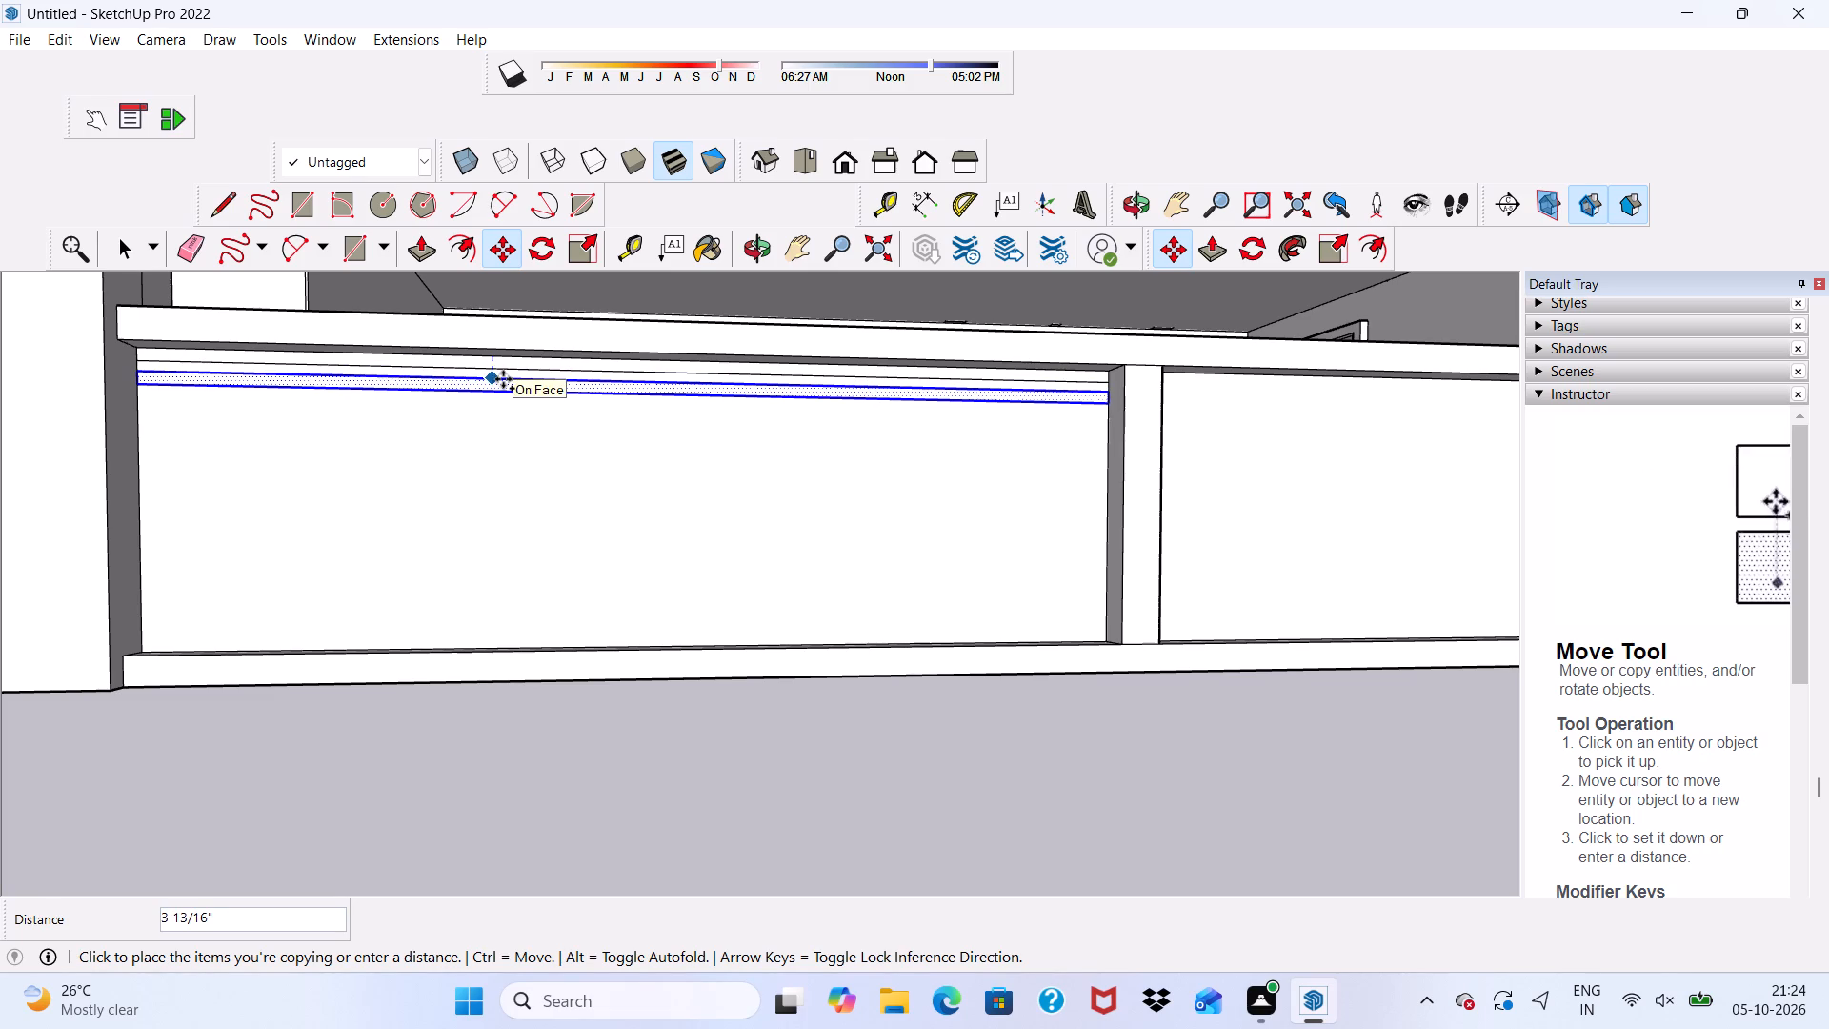
left_click(503, 379)
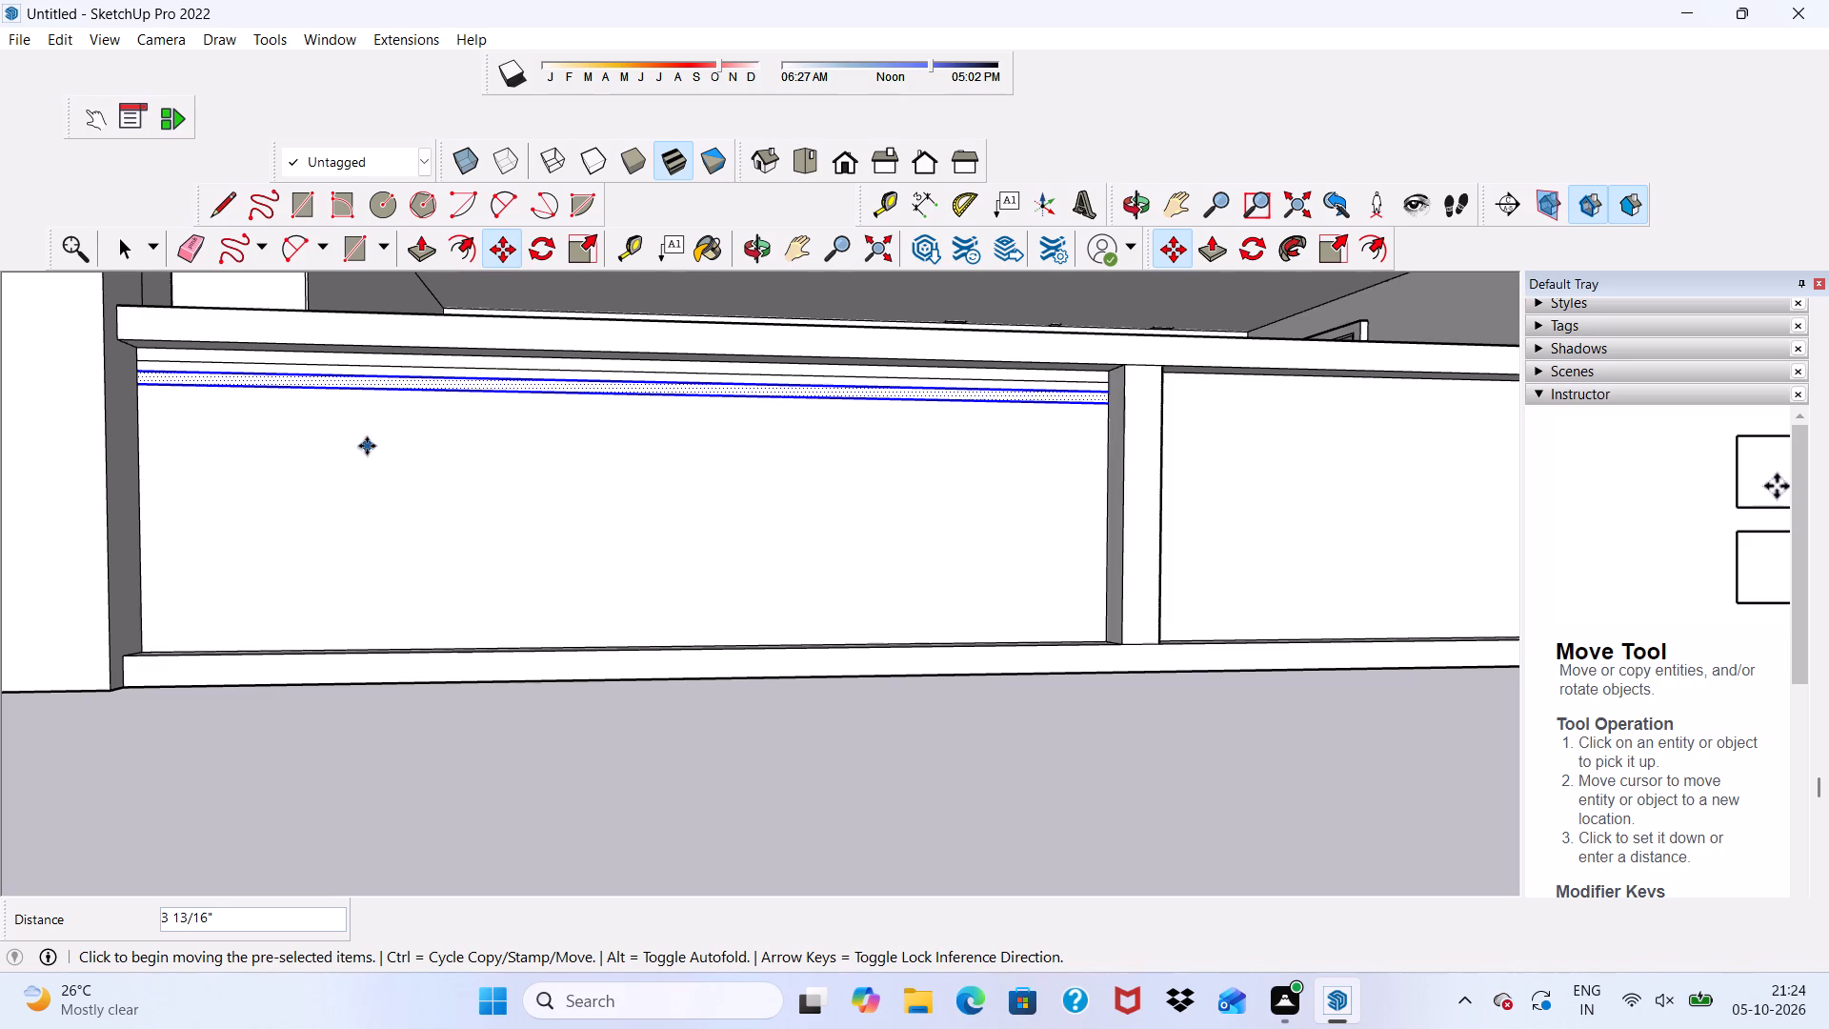
key("shift+asterisk")
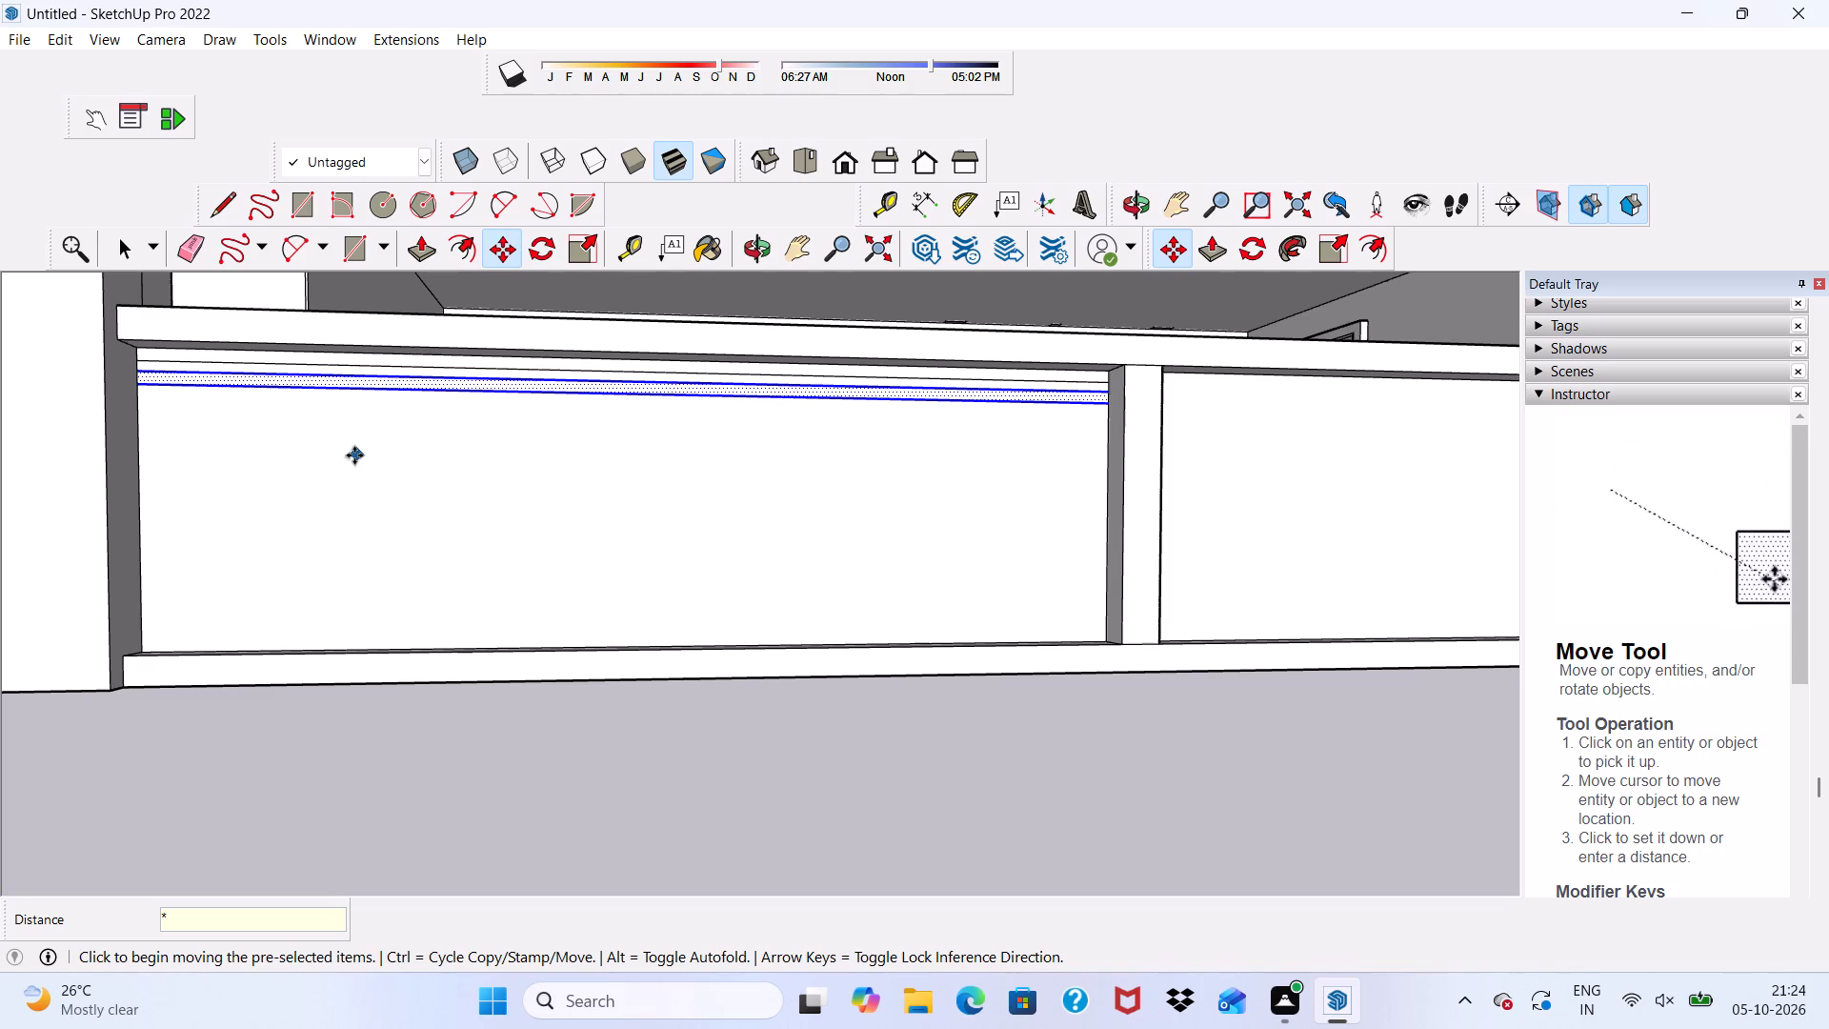
type("10")
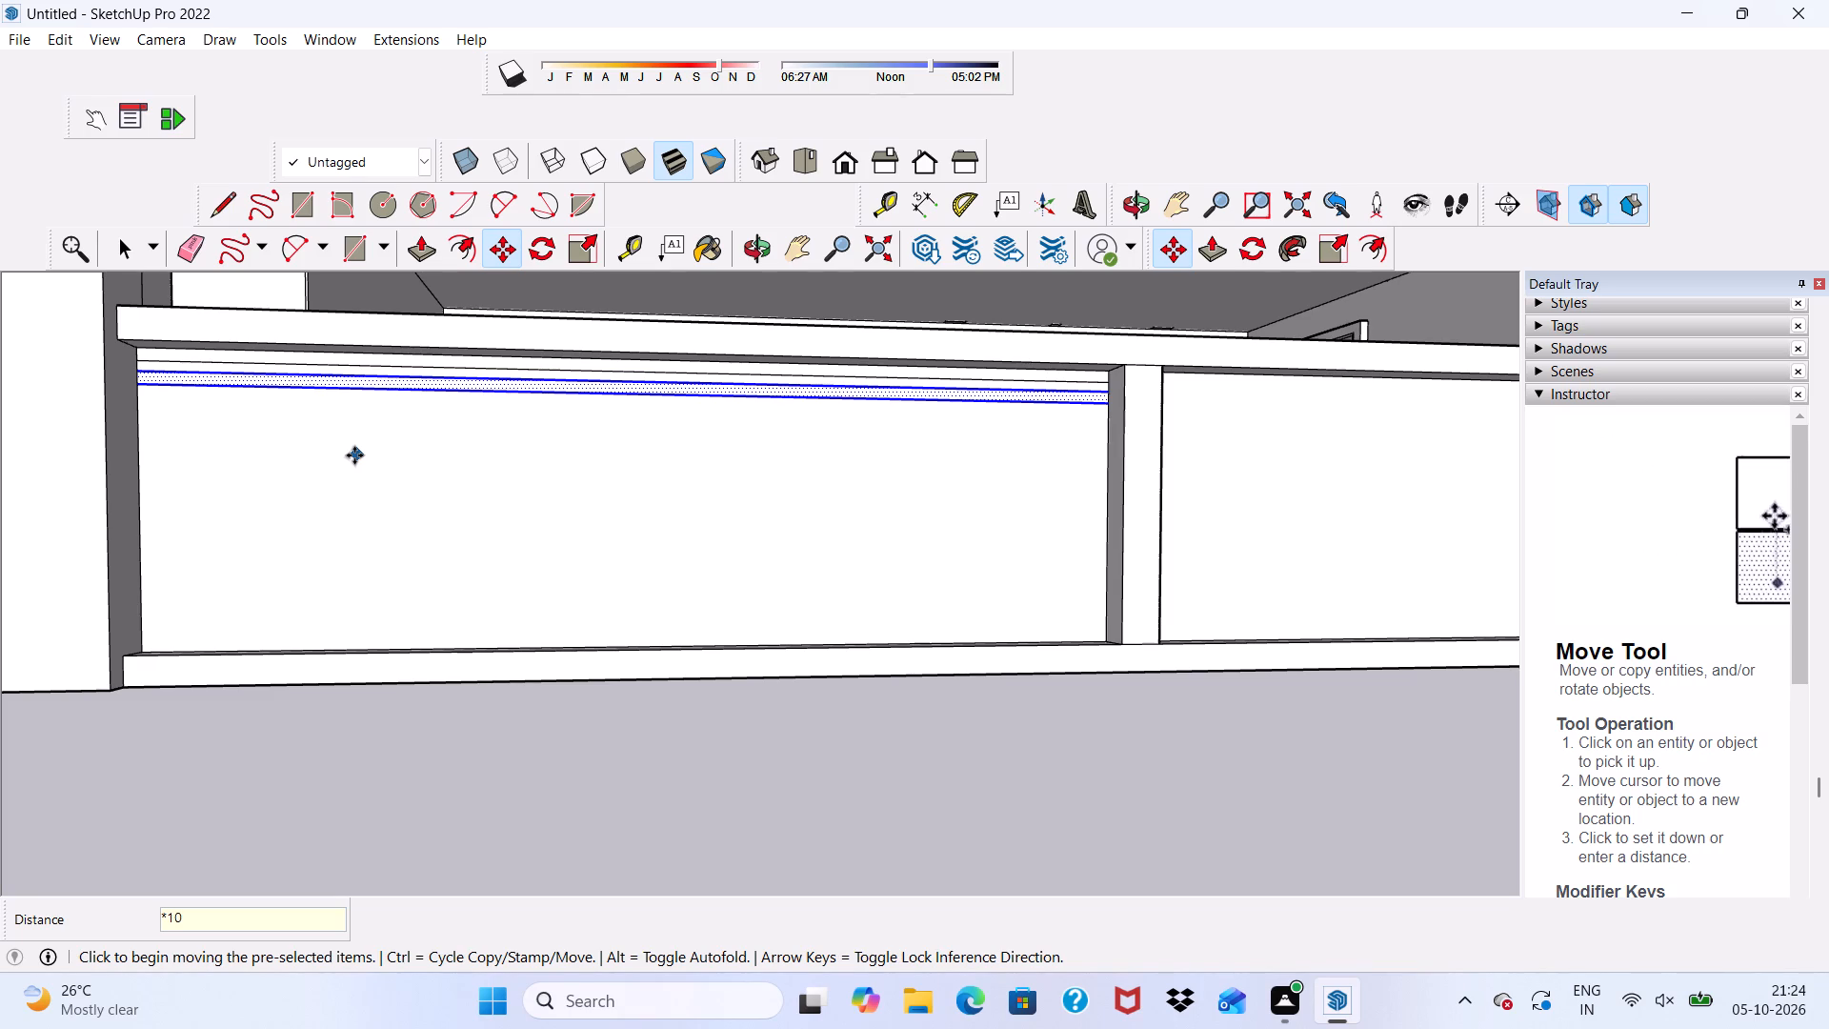
key("Return")
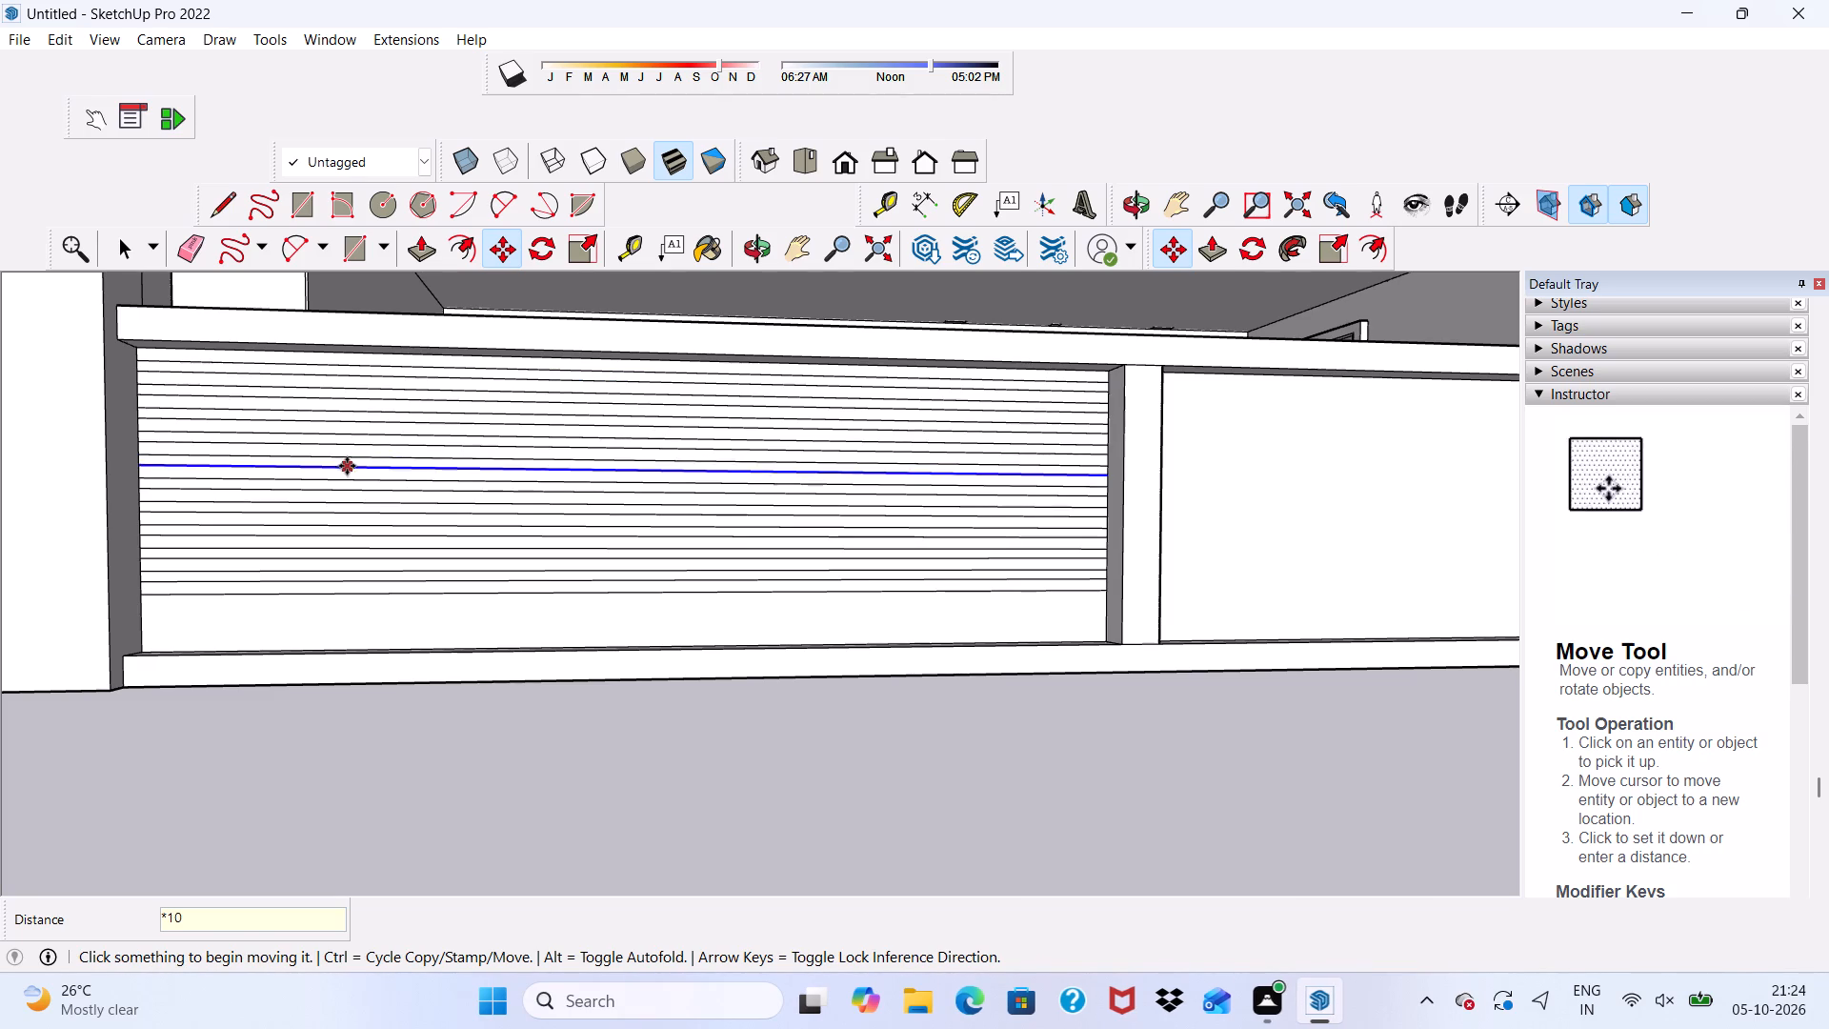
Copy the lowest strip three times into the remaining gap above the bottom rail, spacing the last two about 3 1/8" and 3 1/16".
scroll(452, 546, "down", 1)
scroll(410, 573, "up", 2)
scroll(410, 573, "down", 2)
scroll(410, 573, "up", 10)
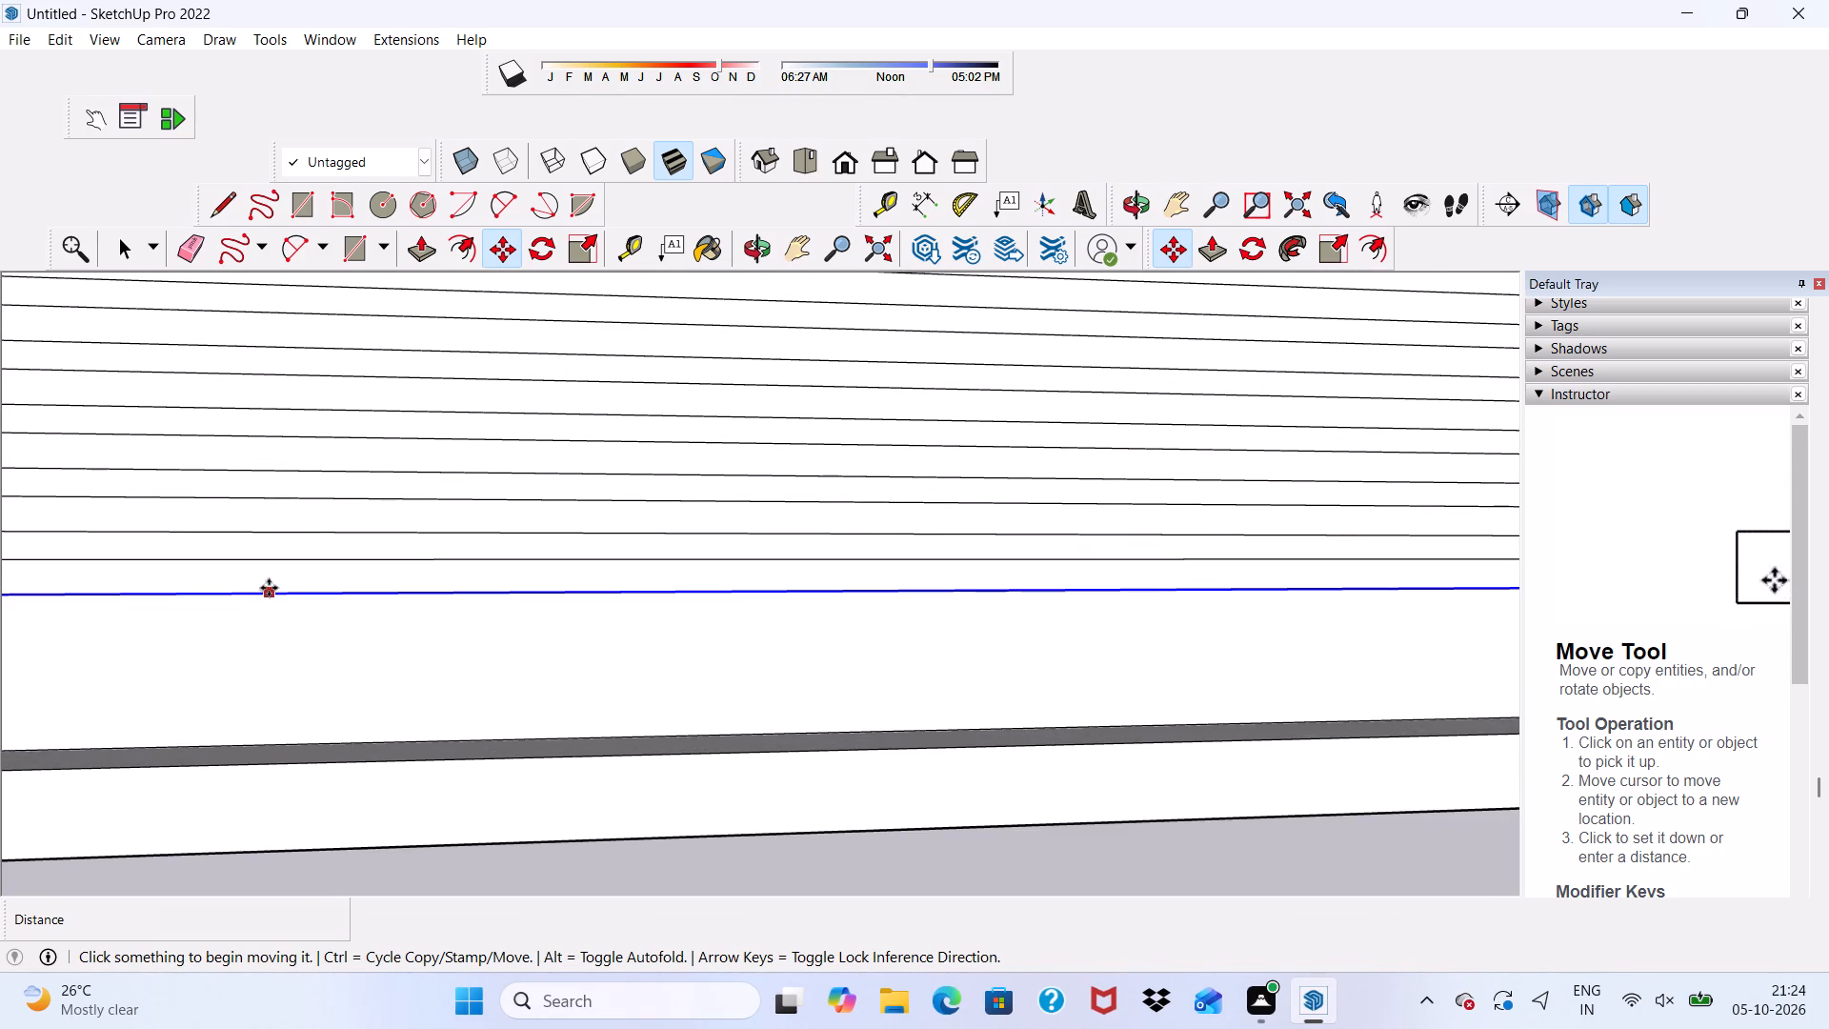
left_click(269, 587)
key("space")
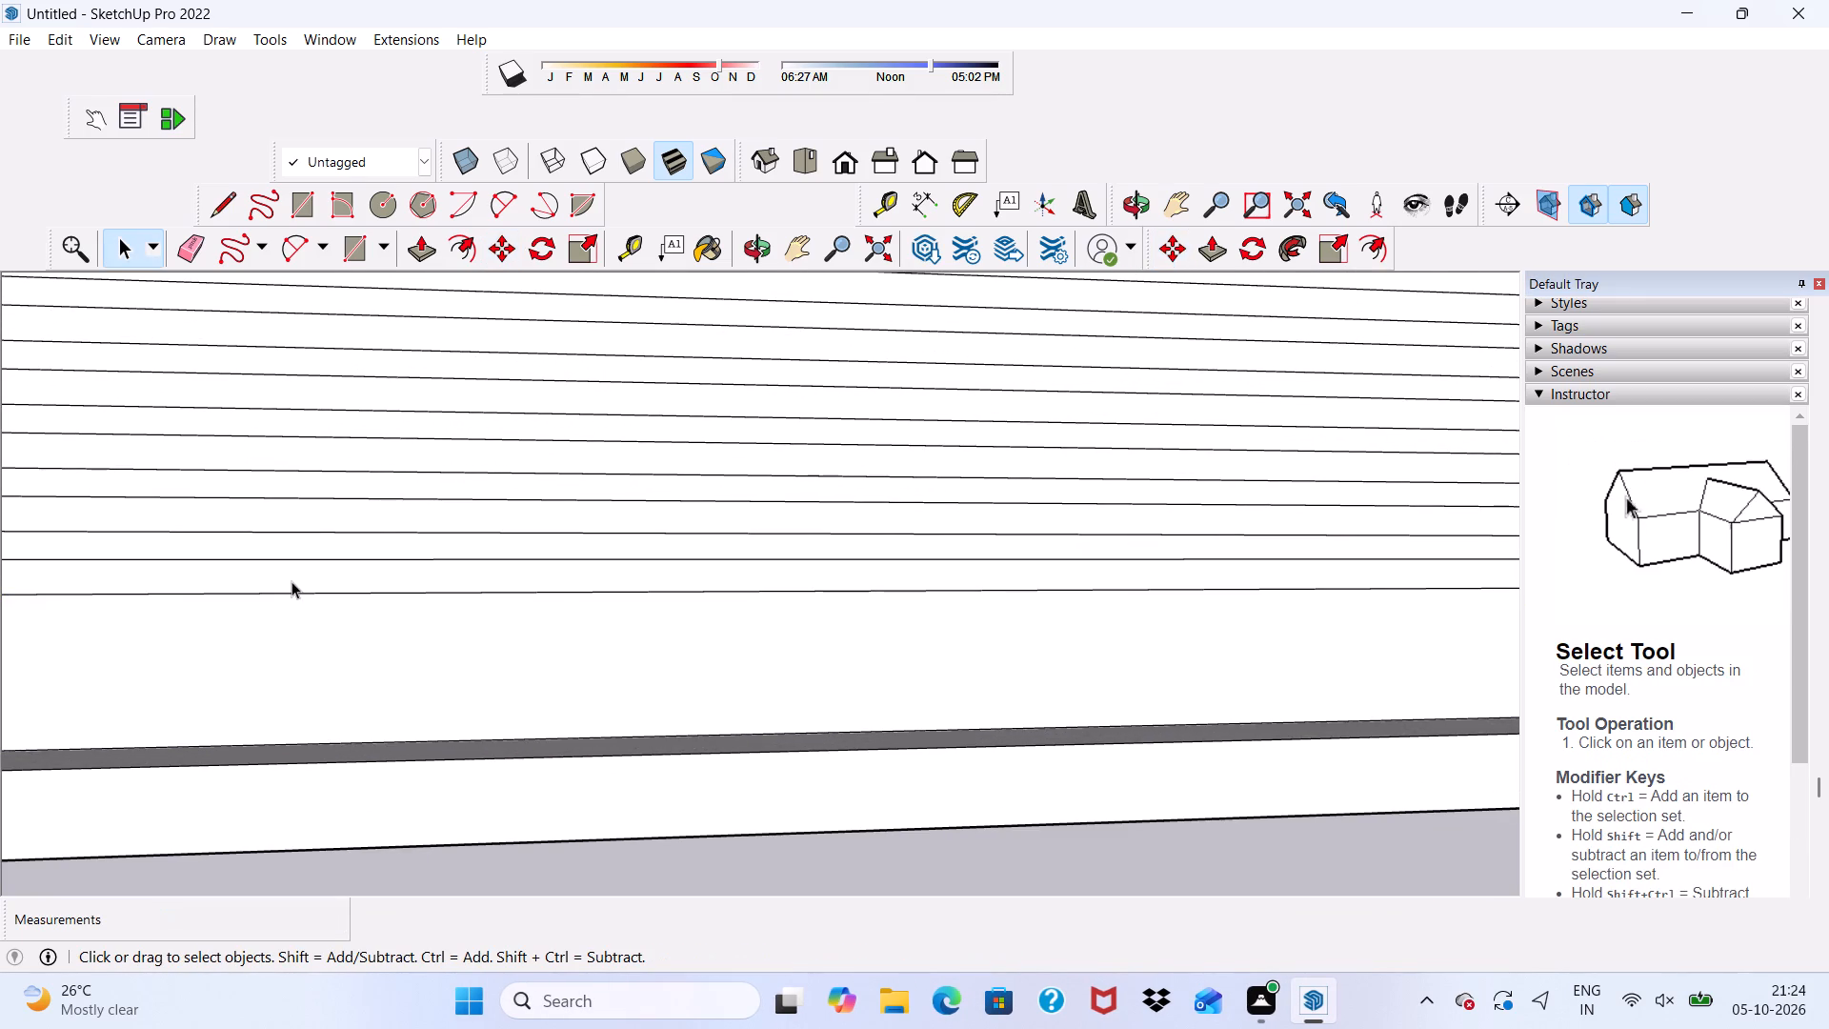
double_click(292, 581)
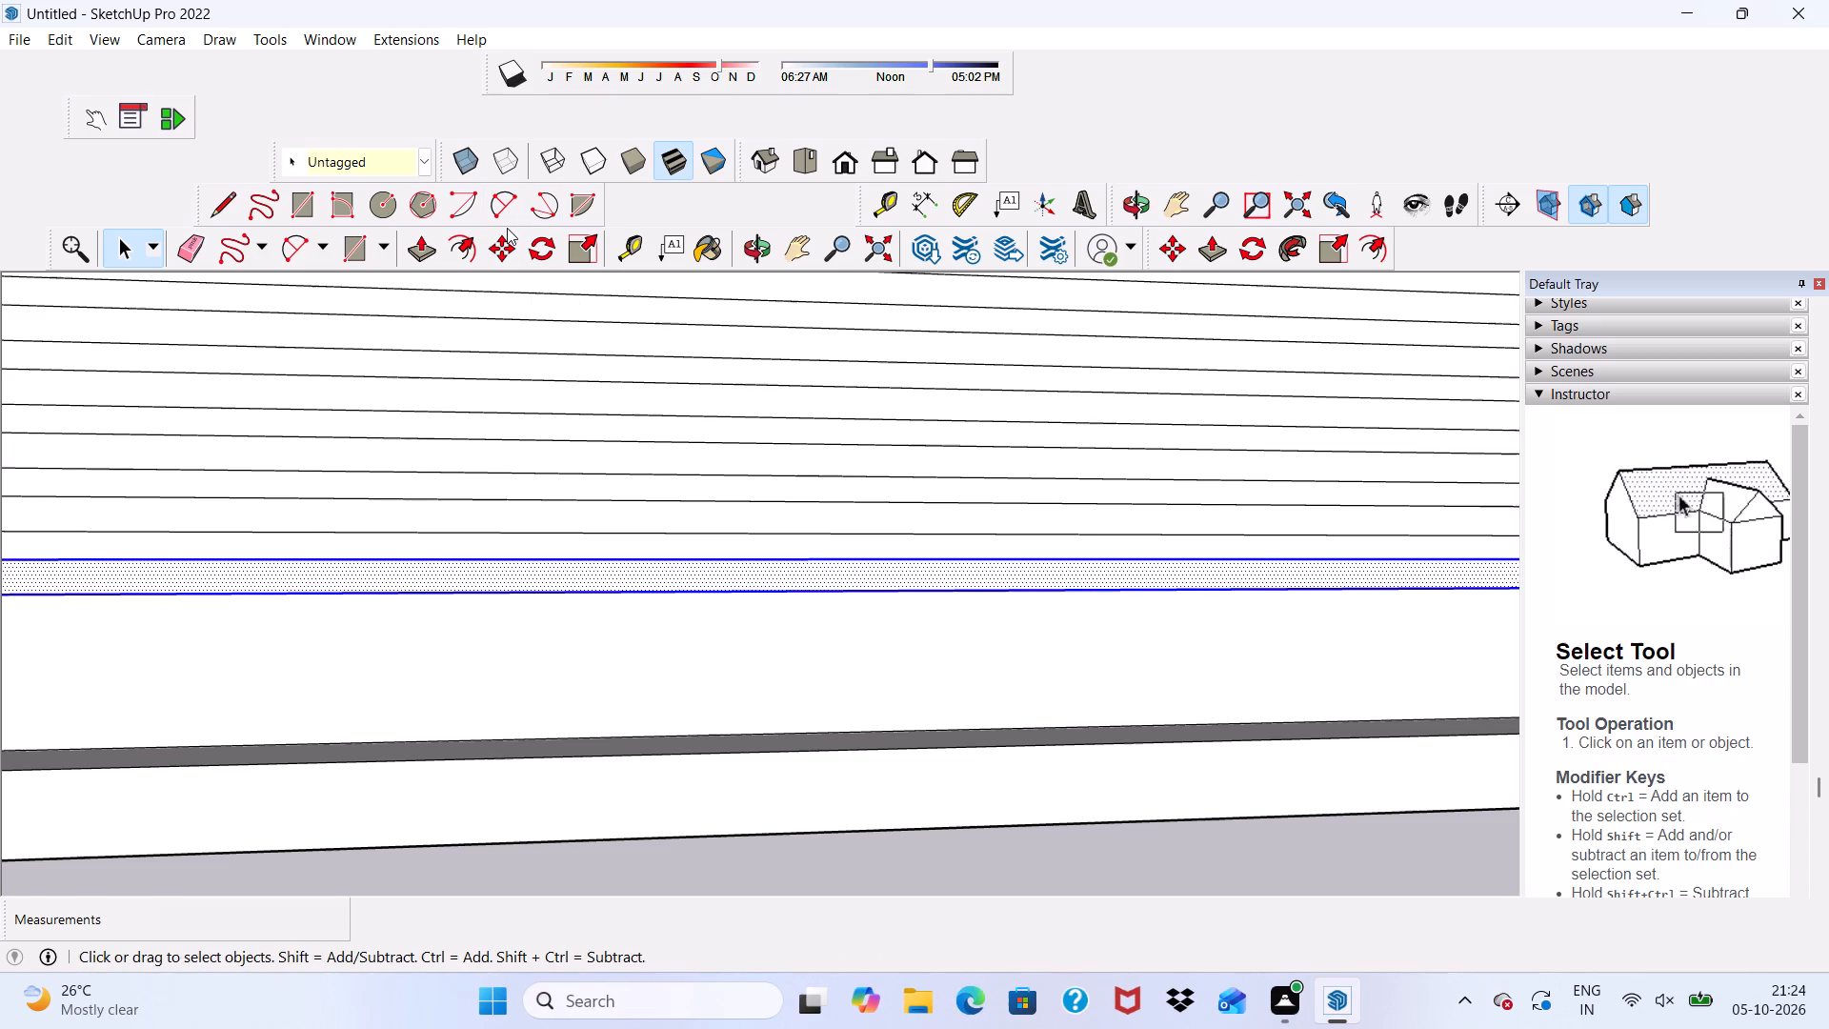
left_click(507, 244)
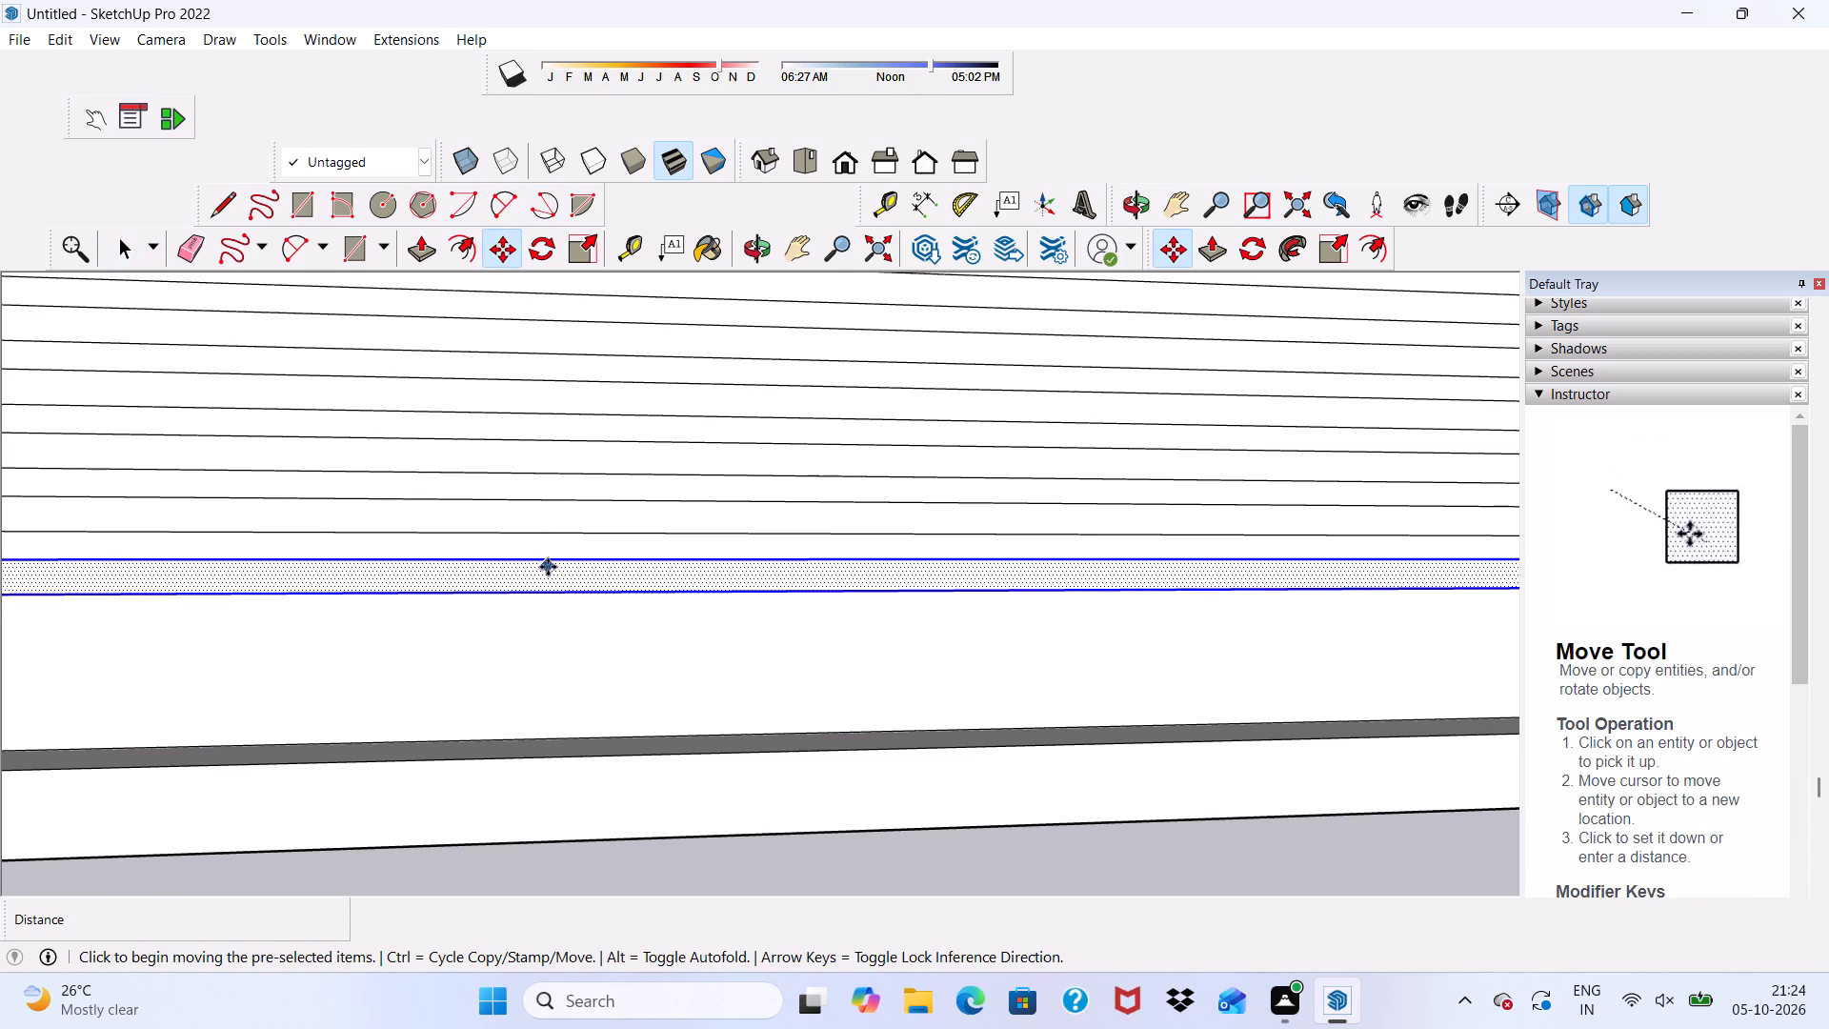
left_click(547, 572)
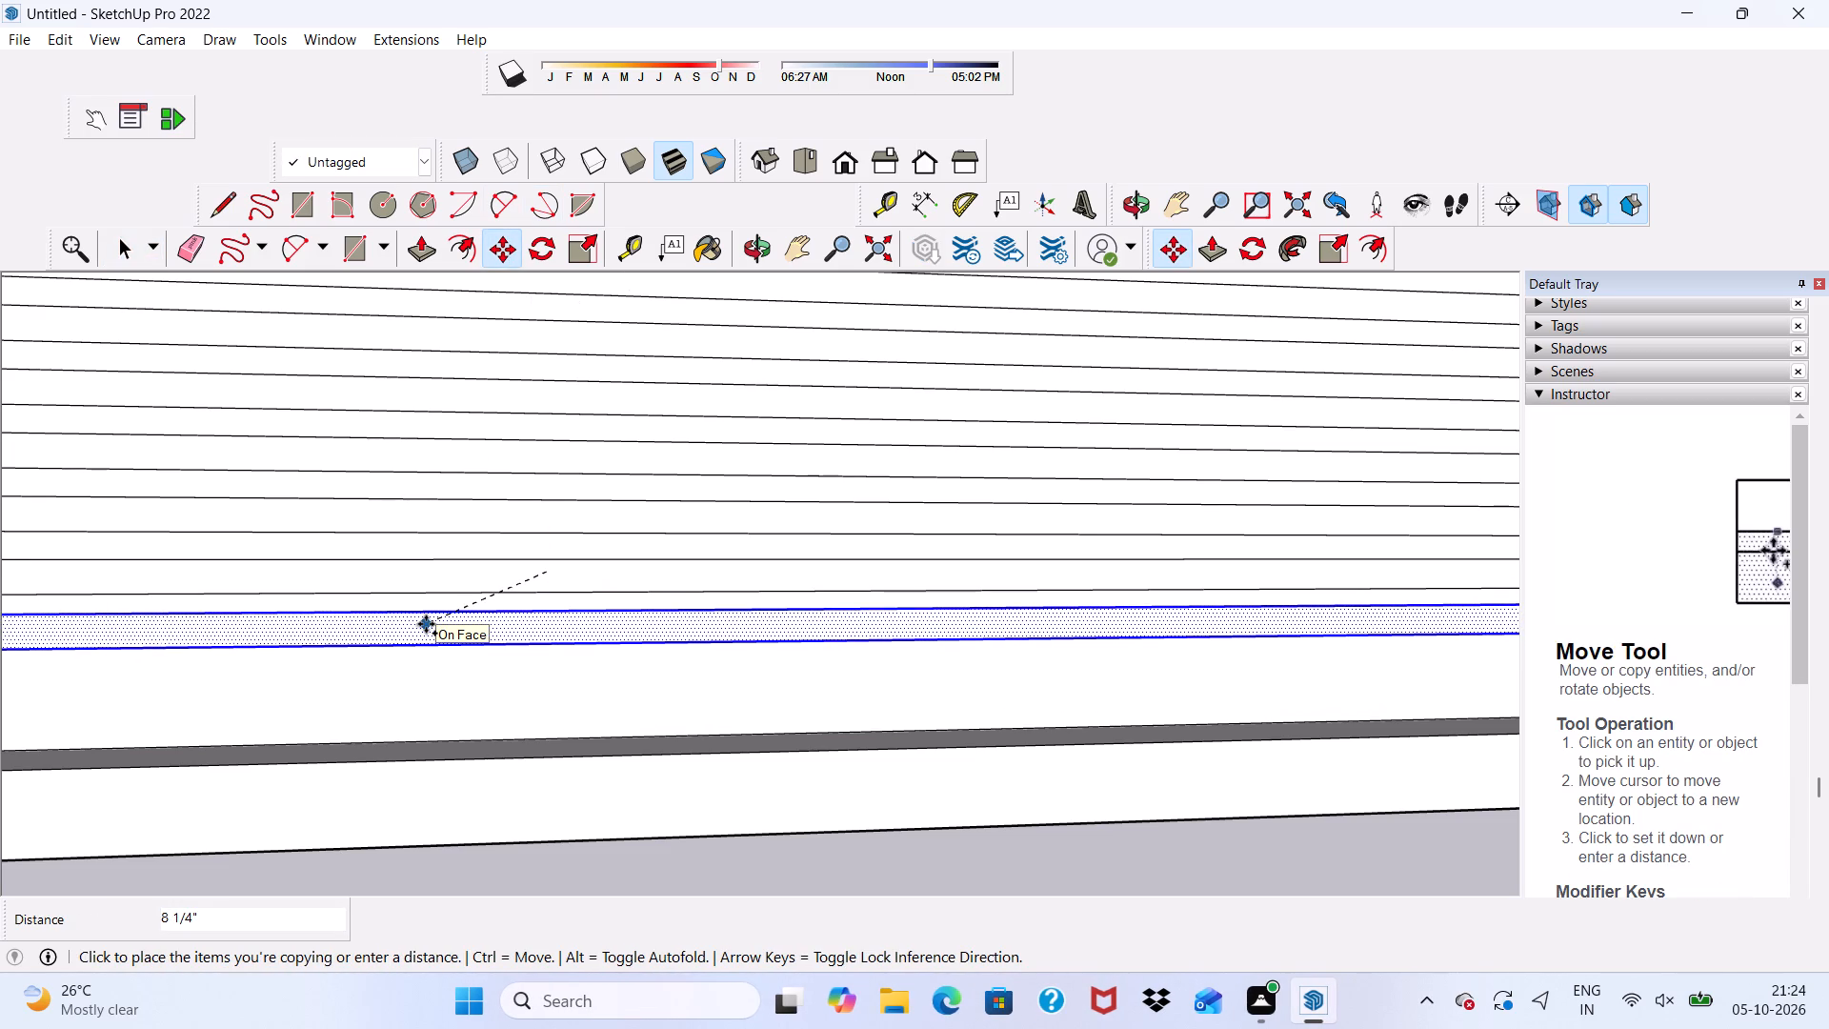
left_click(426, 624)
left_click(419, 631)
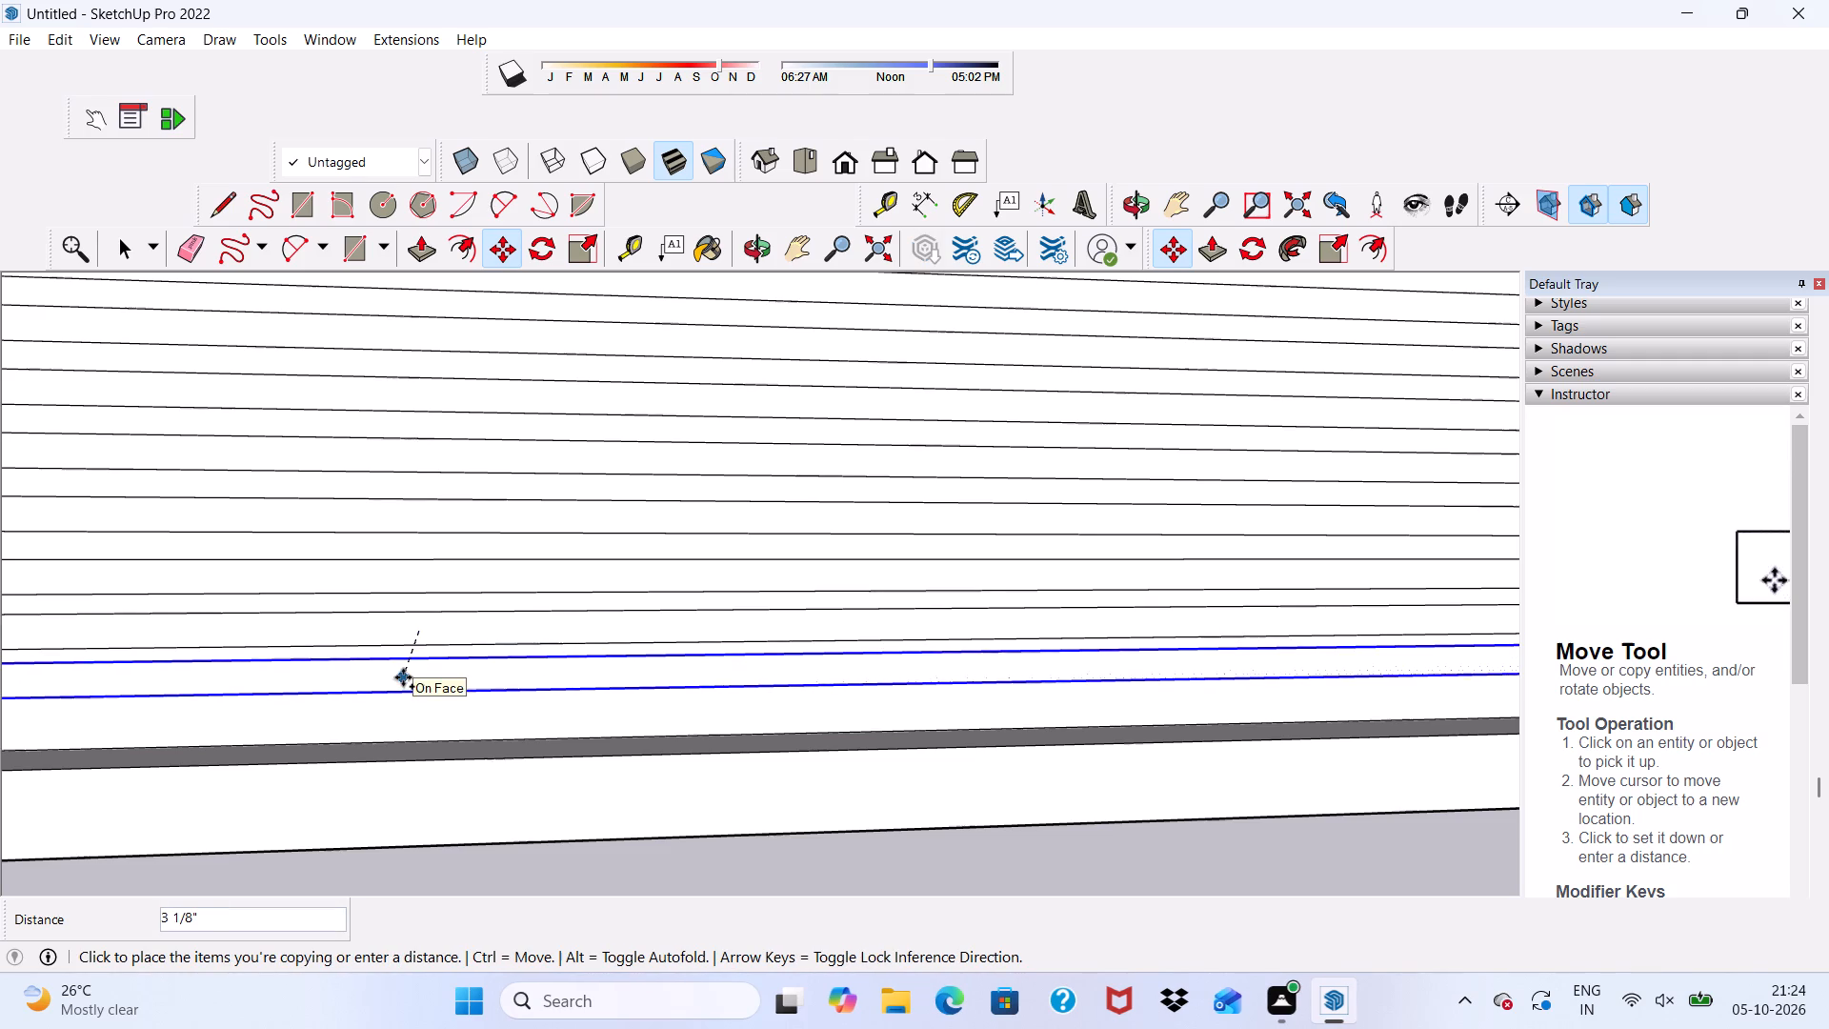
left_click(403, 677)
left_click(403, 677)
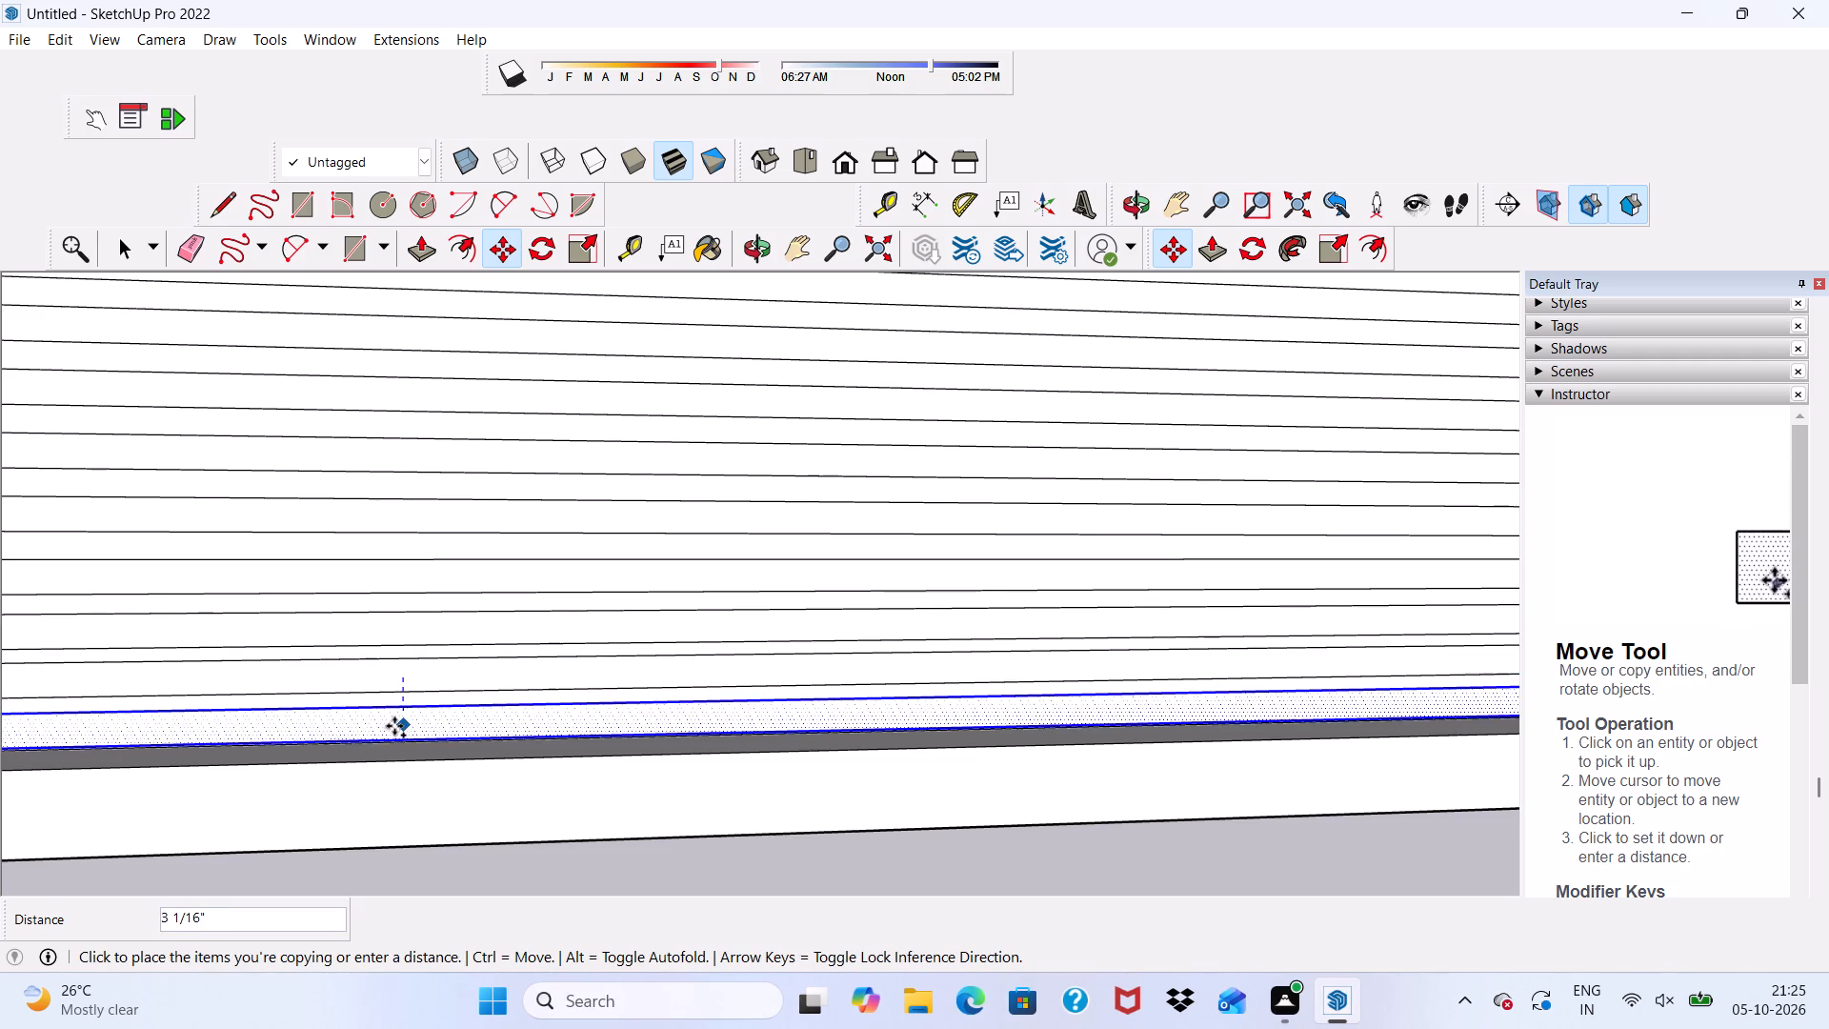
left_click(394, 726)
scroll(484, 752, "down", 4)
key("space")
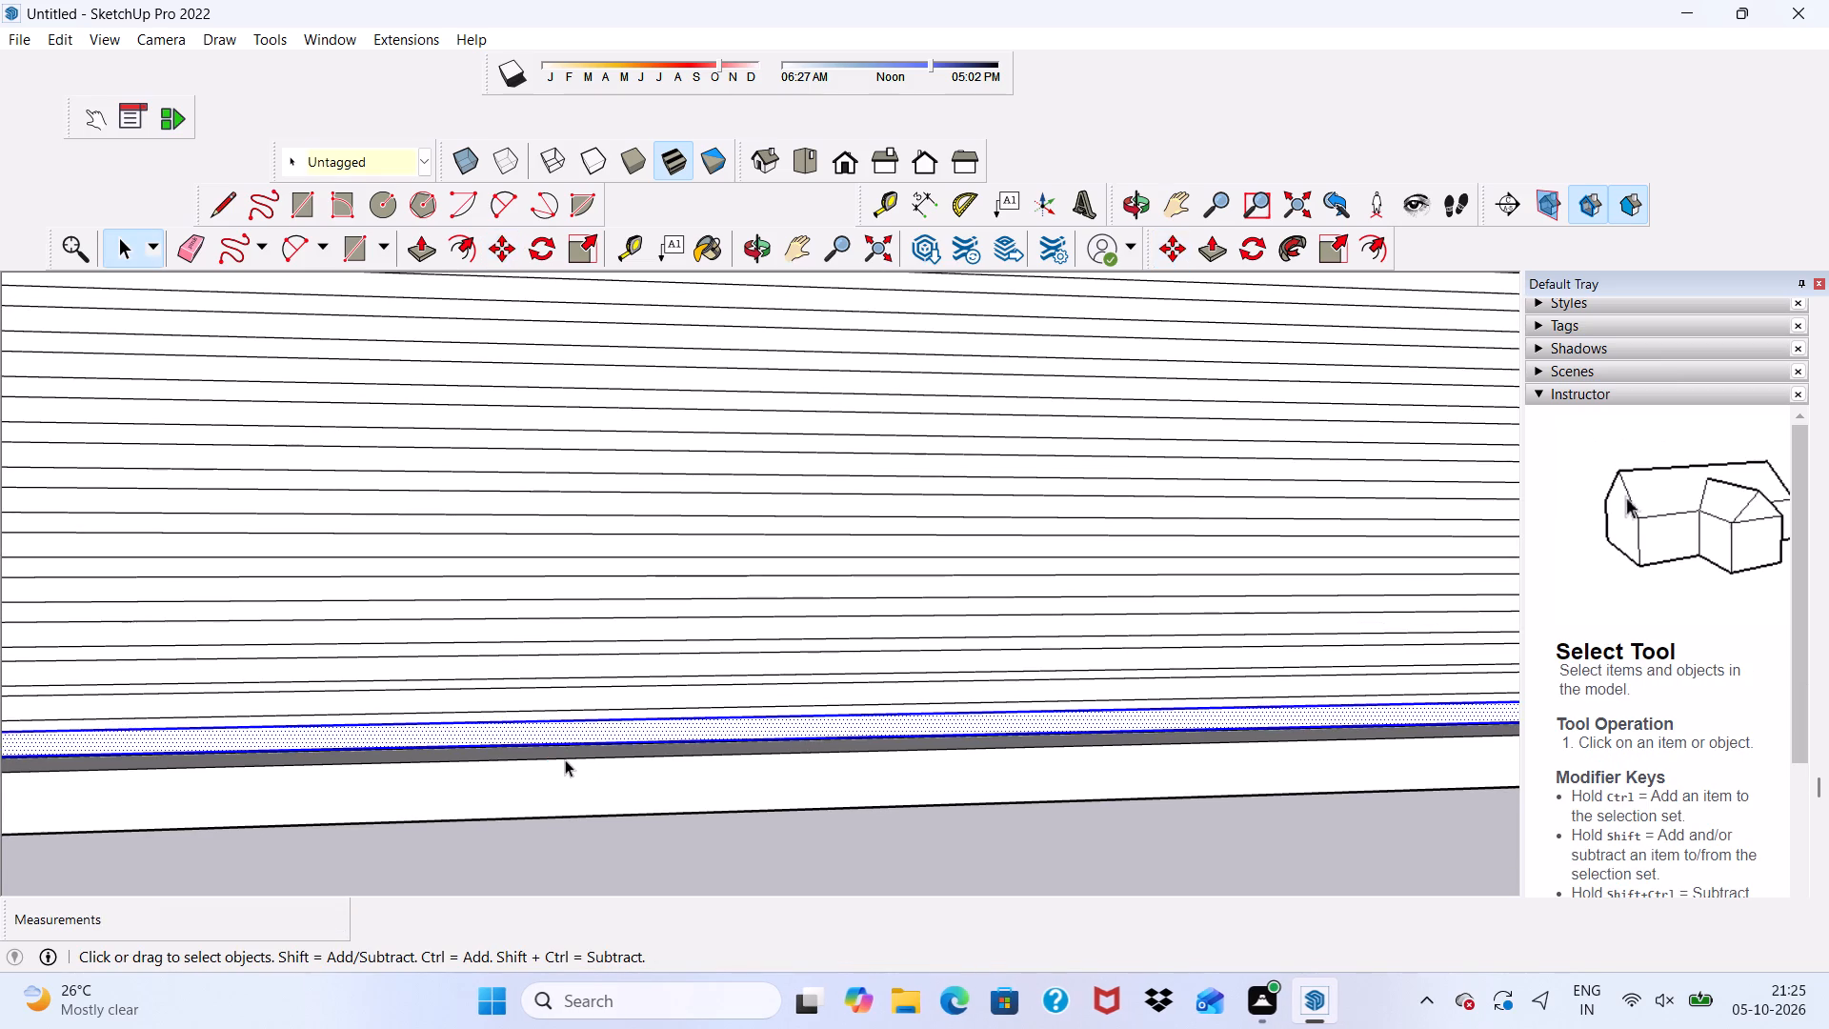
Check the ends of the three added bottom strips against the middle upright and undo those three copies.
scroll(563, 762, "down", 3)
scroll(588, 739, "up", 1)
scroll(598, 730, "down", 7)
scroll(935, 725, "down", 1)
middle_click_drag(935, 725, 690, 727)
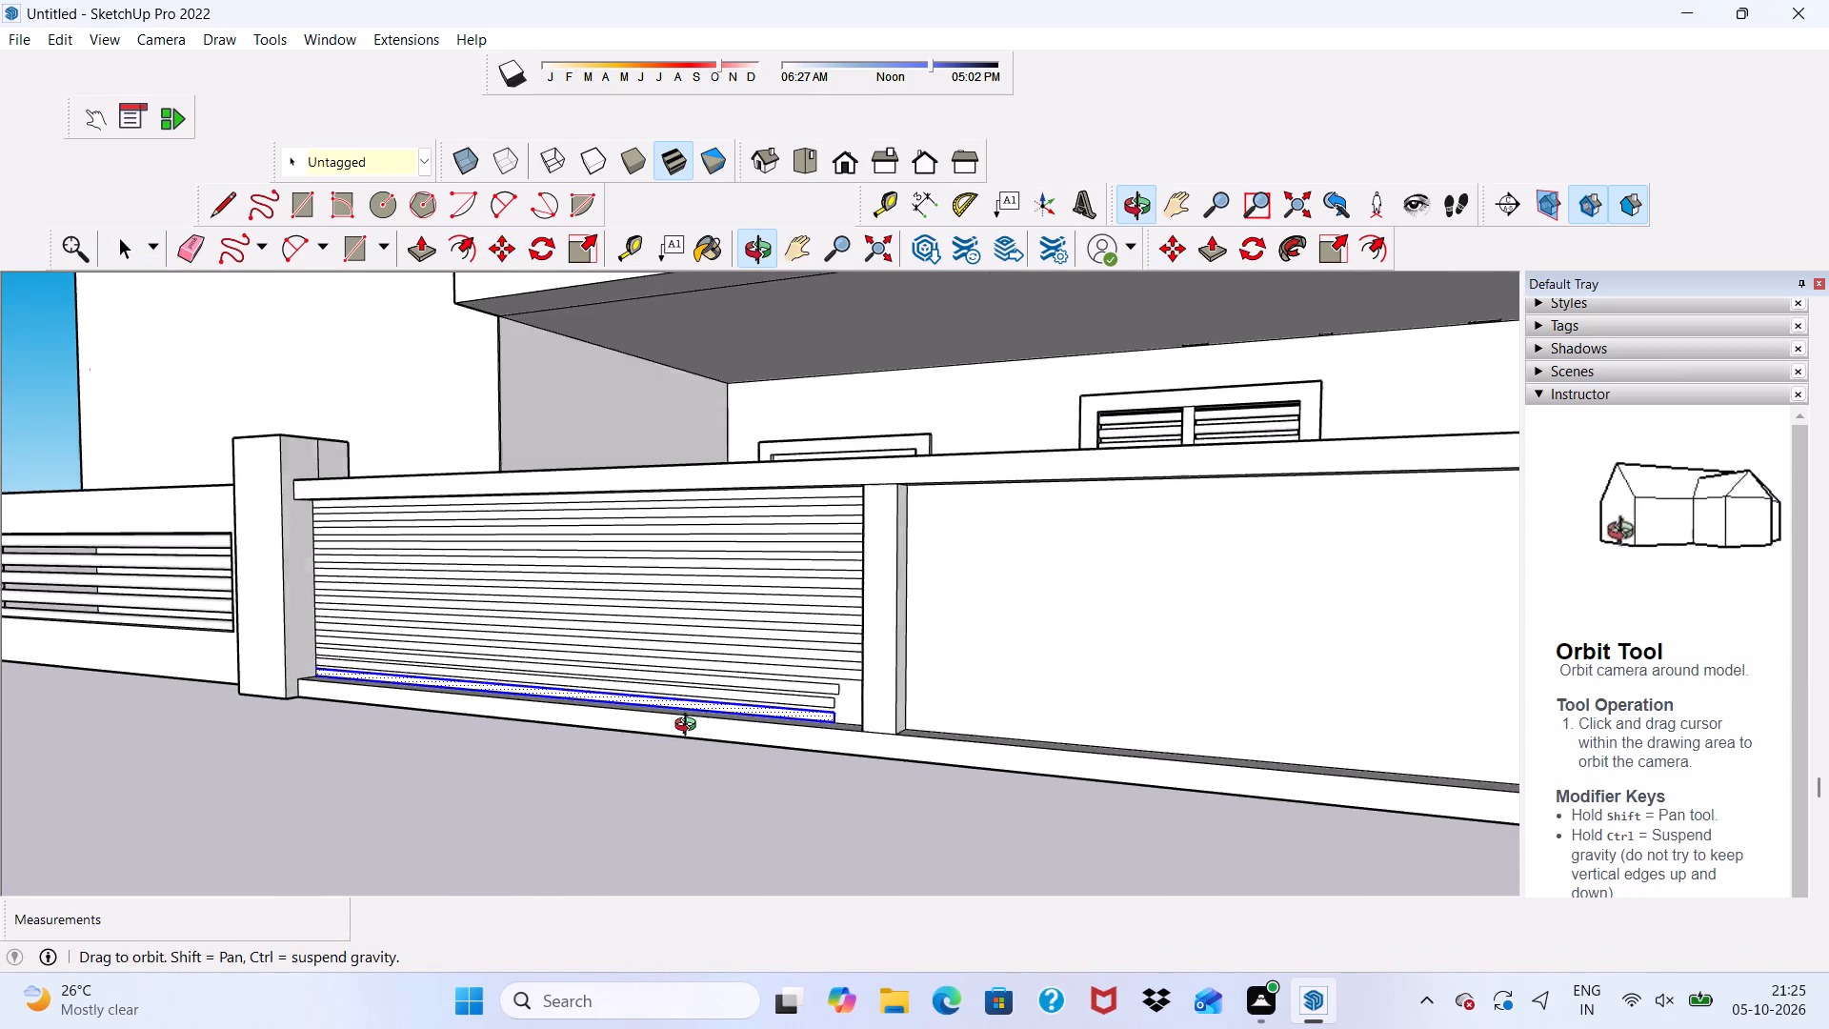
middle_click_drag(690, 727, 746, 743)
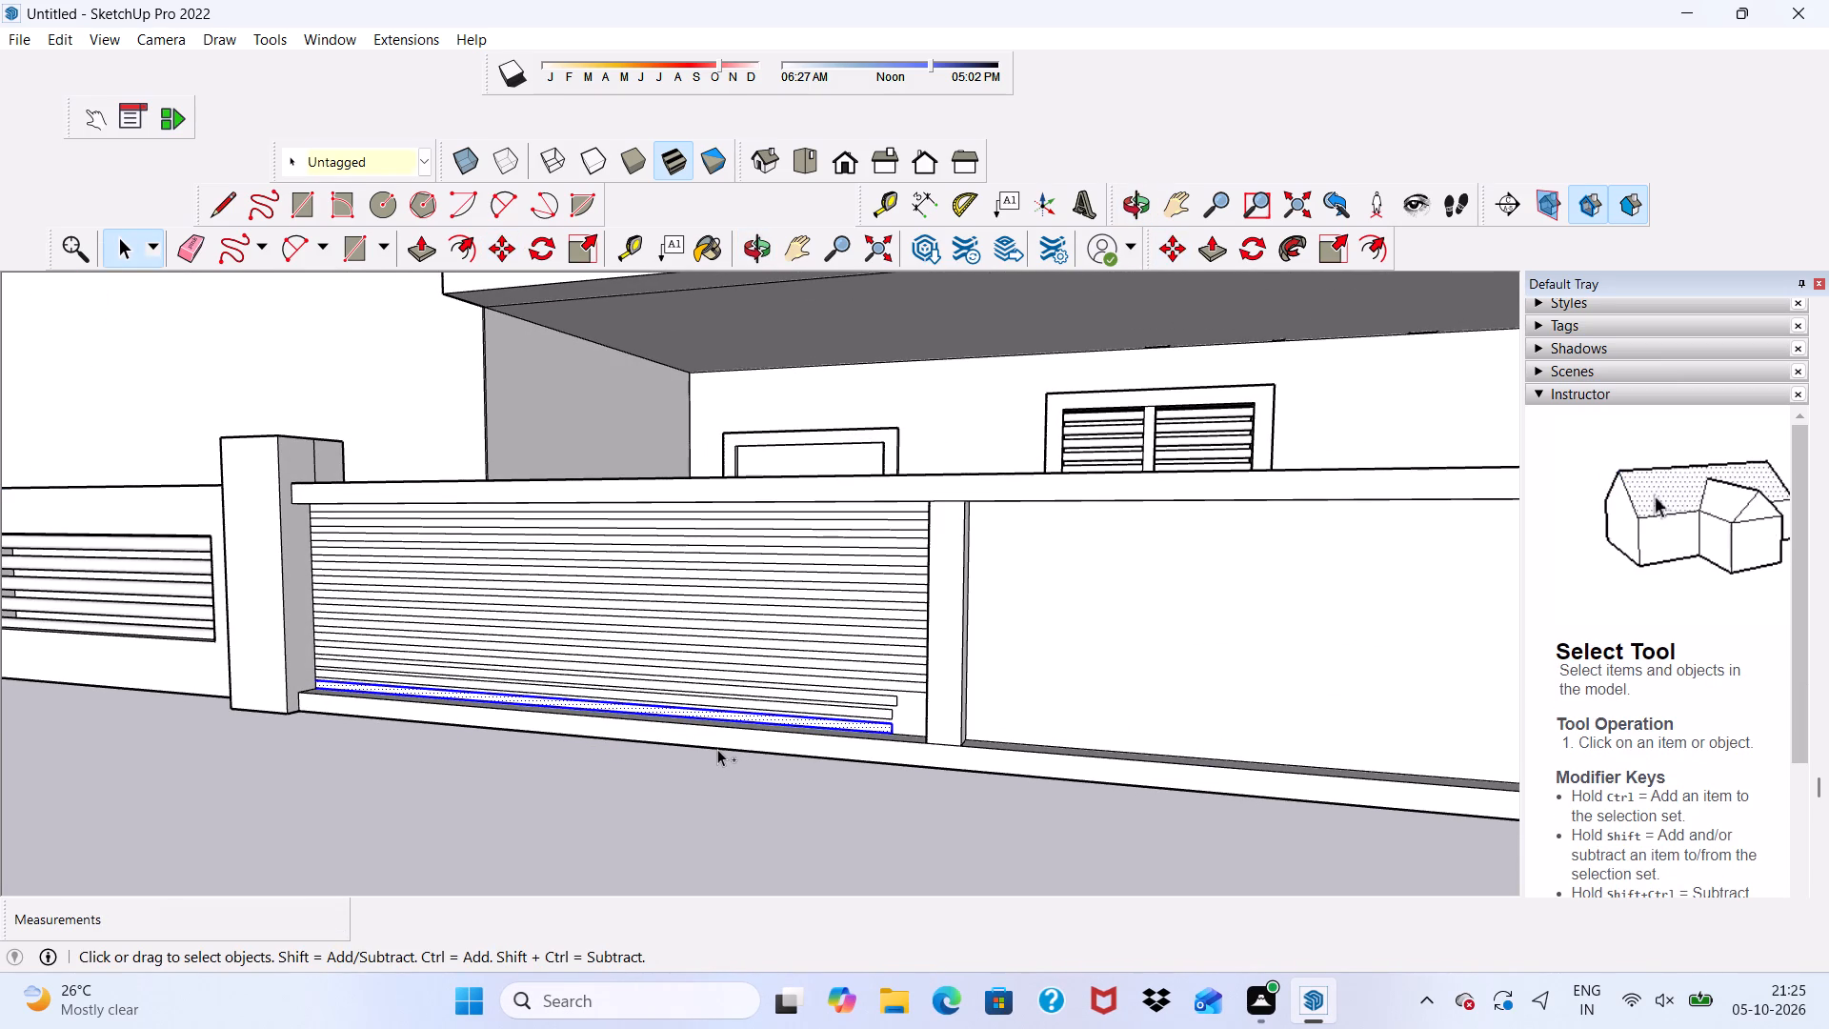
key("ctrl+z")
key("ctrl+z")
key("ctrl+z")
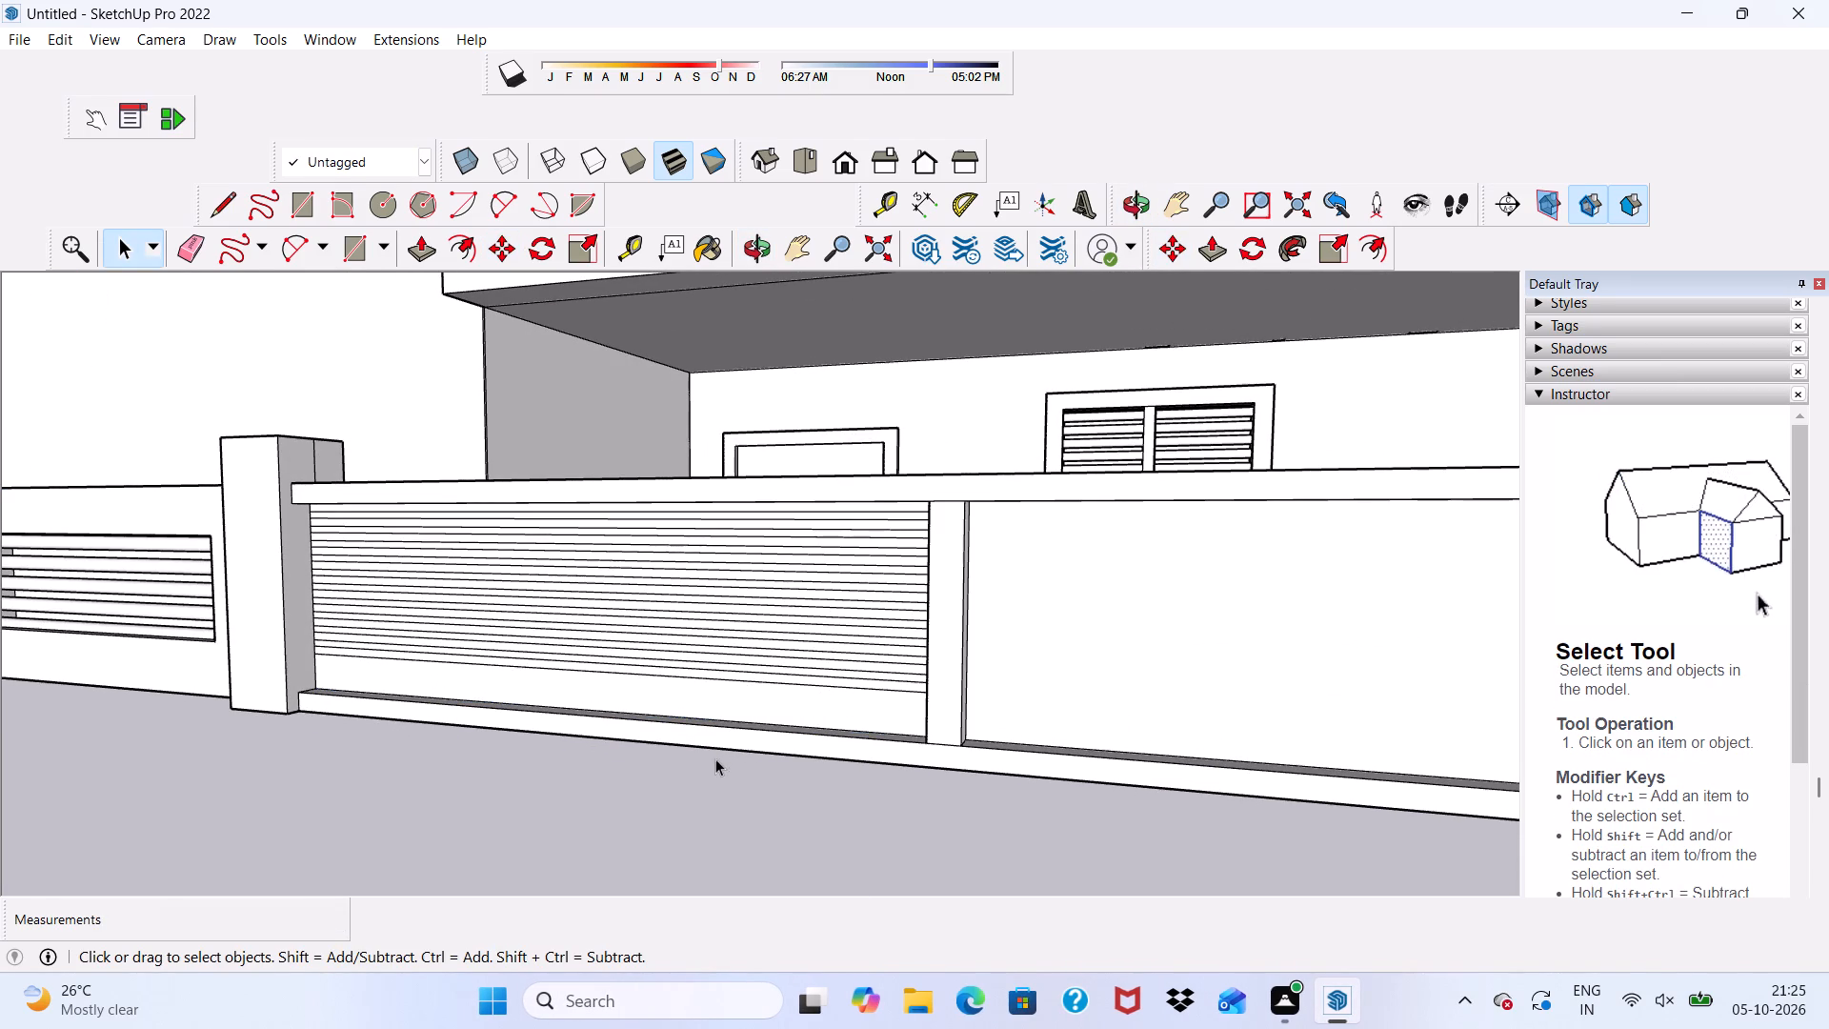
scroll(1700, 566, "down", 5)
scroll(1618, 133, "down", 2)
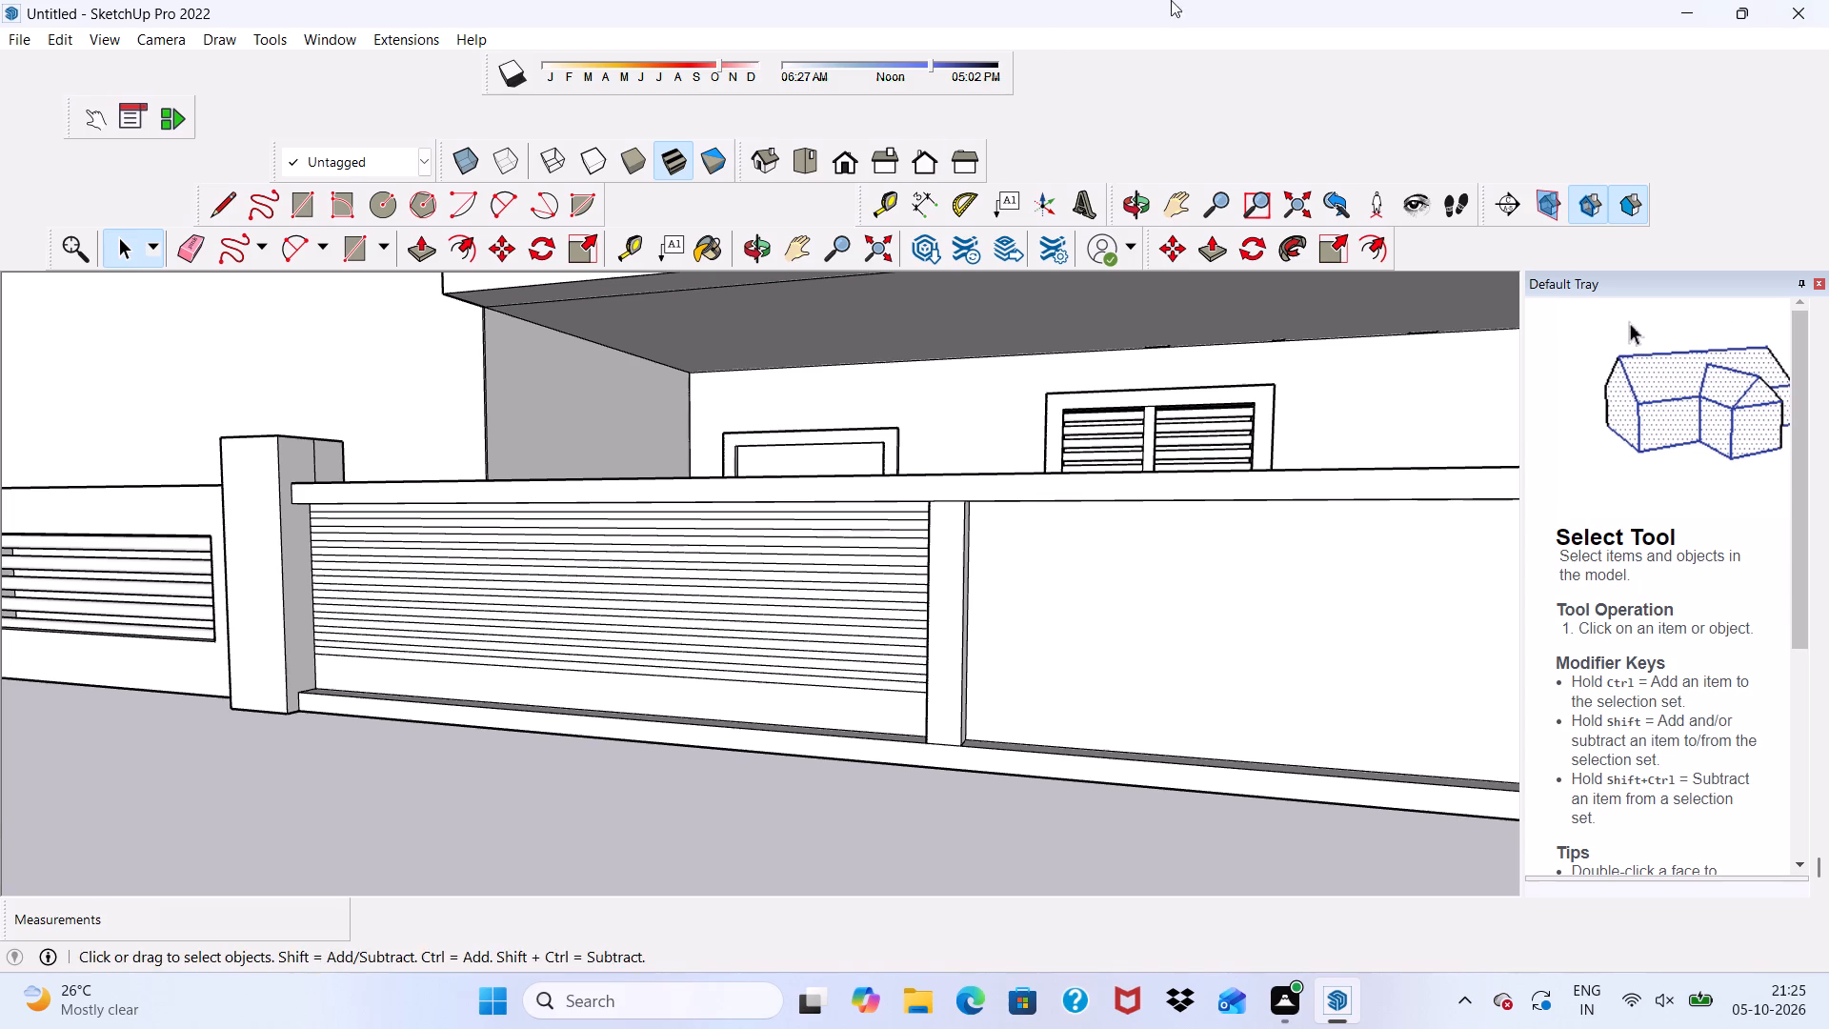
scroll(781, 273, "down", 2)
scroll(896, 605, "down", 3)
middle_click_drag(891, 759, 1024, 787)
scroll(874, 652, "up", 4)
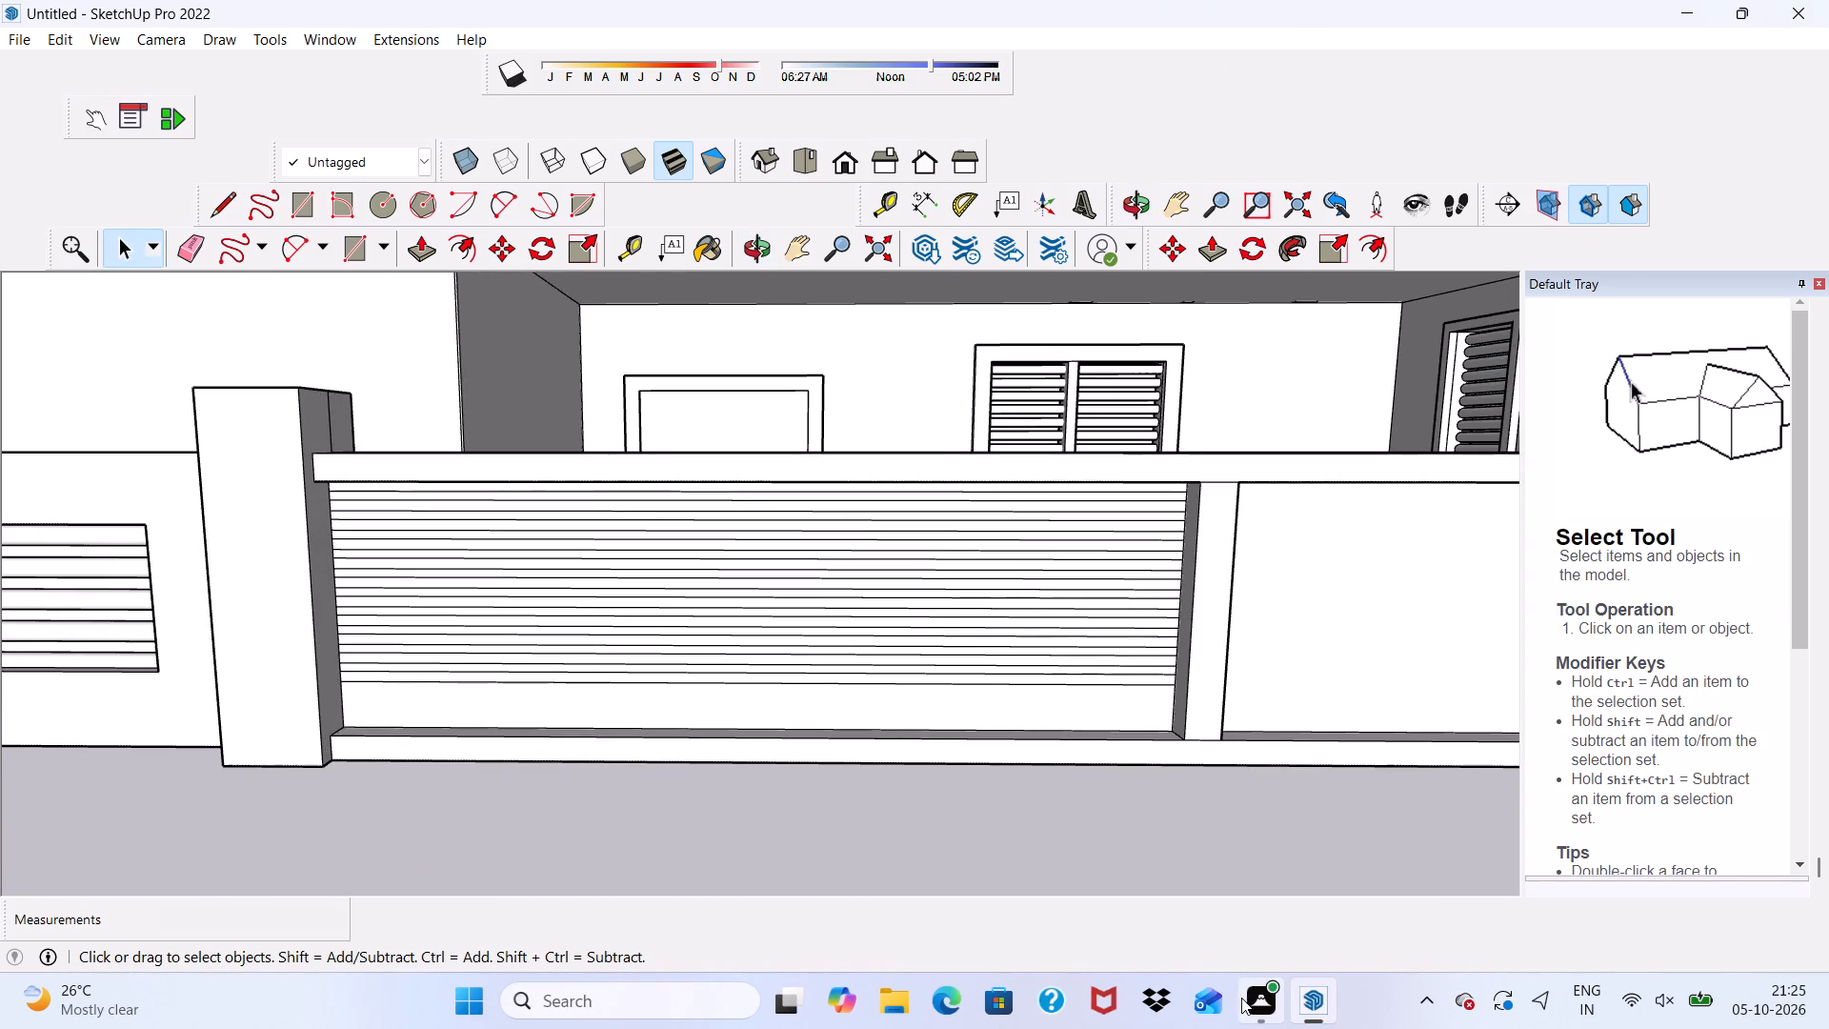